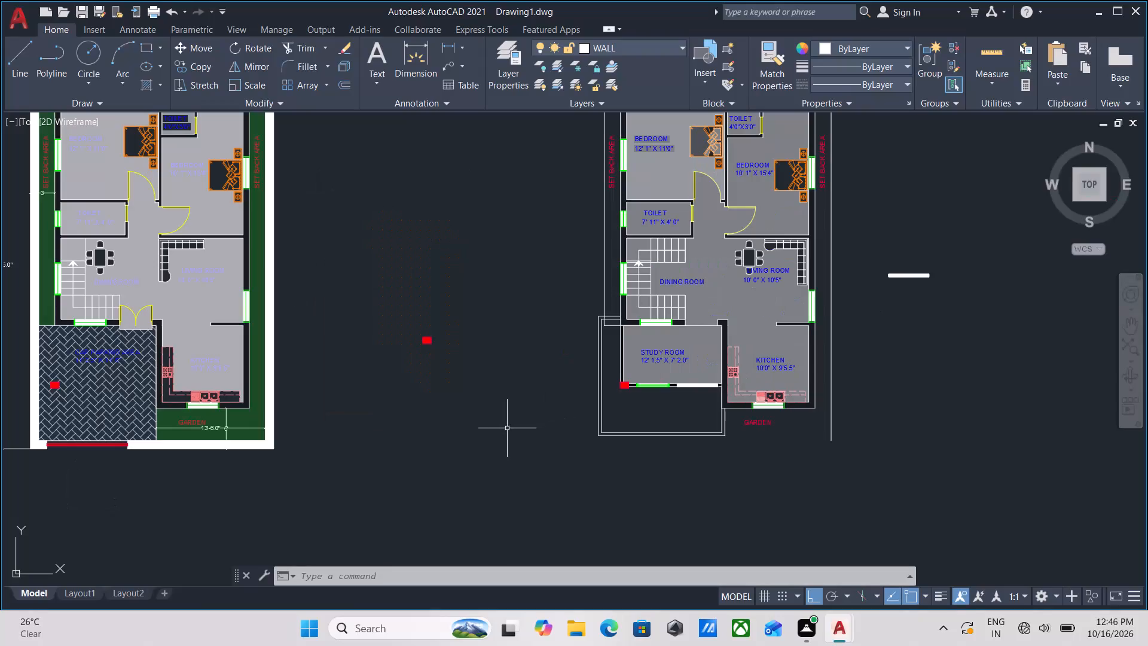
Examine the study-room floor plan and compare its layout with the car-parking floor plan.
{"action": "scroll", "coordinate": [628, 461], "scroll_direction": "up", "scroll_amount": 1}
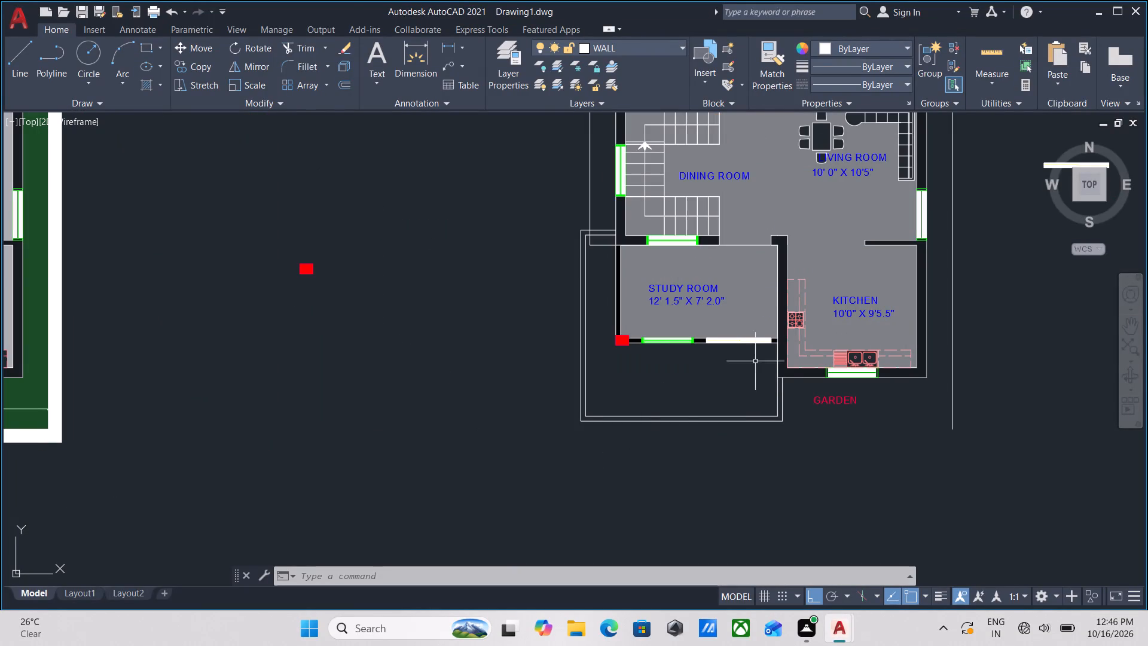
{"action": "scroll", "coordinate": [789, 353], "scroll_direction": "down", "scroll_amount": 1}
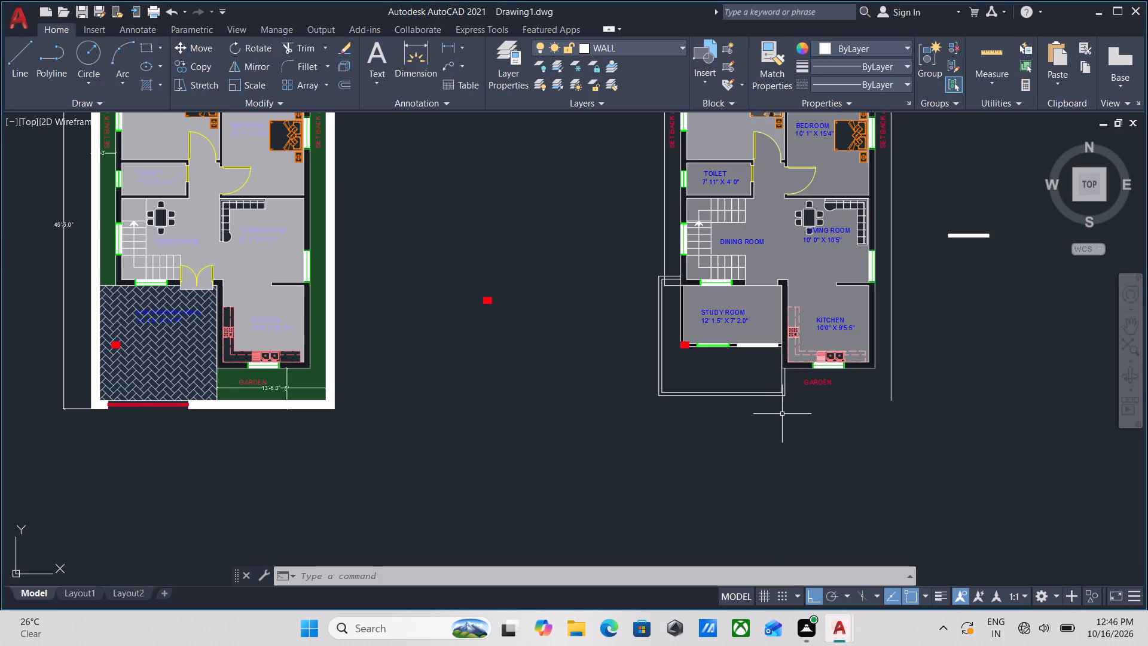
{"action": "scroll", "coordinate": [747, 350], "scroll_direction": "up", "scroll_amount": 1}
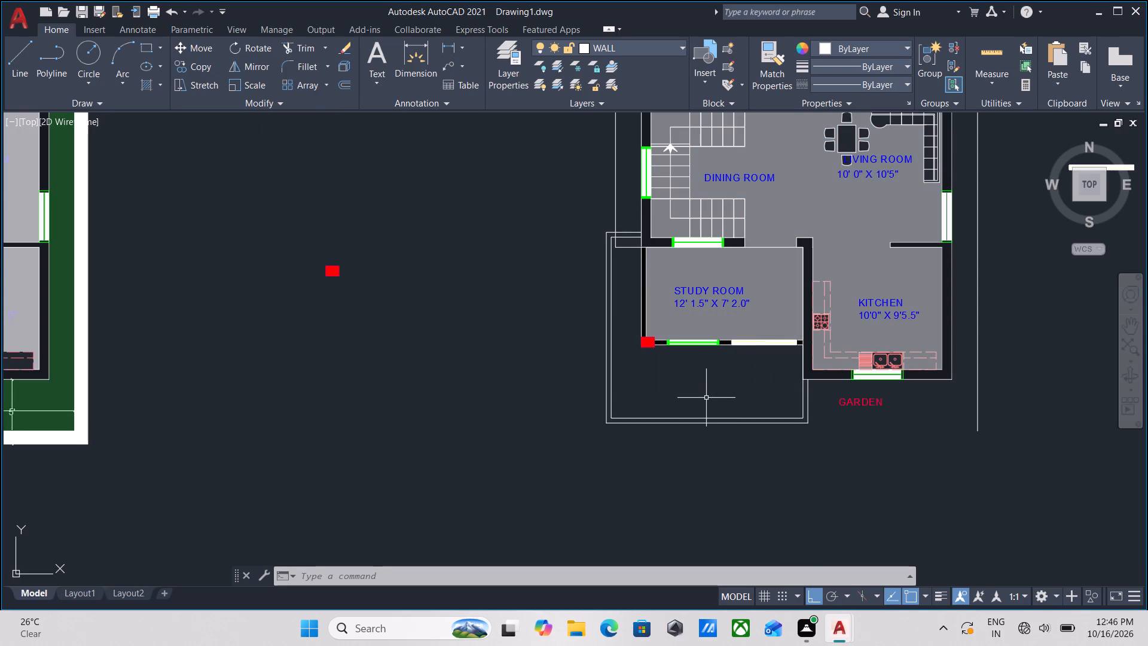
{"action": "scroll", "coordinate": [706, 398], "scroll_direction": "down", "scroll_amount": 2}
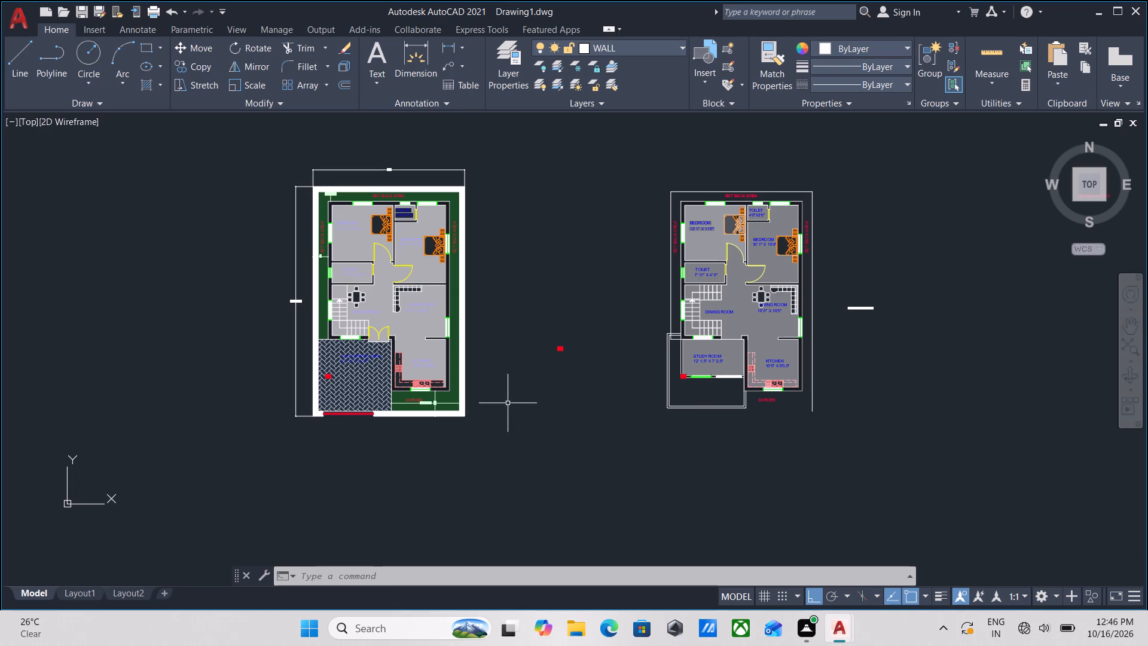
{"action": "scroll", "coordinate": [564, 373], "scroll_direction": "up", "scroll_amount": 1}
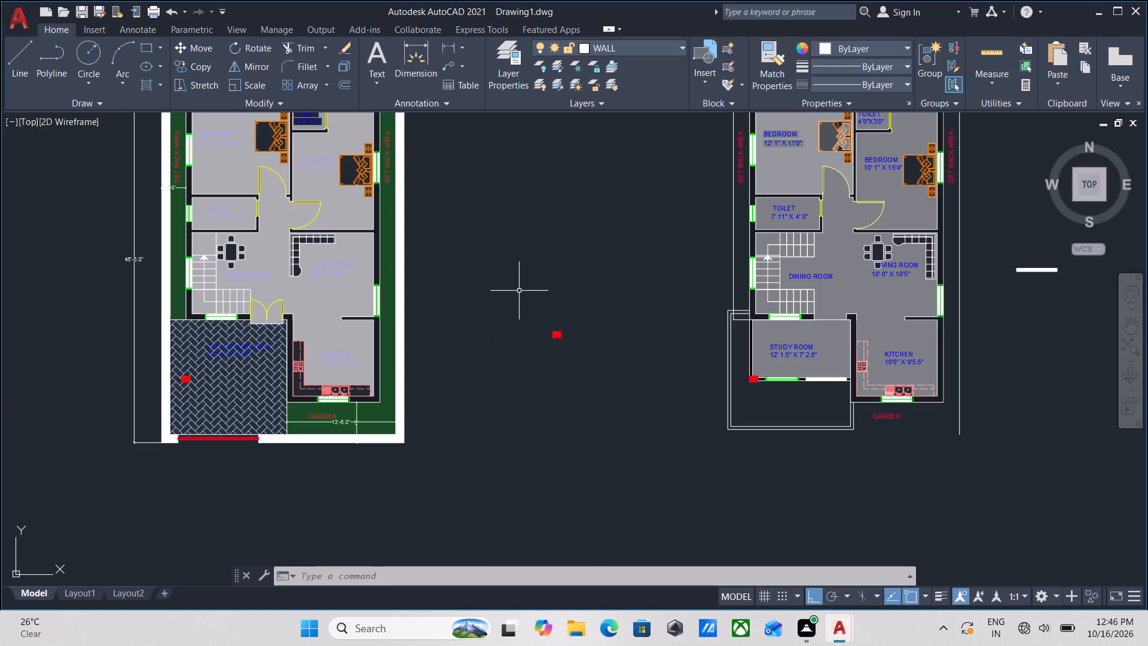
{"action": "middle_click_drag", "start_coordinate": [544, 291], "coordinate": [560, 395]}
{"action": "scroll", "coordinate": [544, 292], "scroll_direction": "down", "scroll_amount": 1}
{"action": "scroll", "coordinate": [560, 395], "scroll_direction": "up", "scroll_amount": 1}
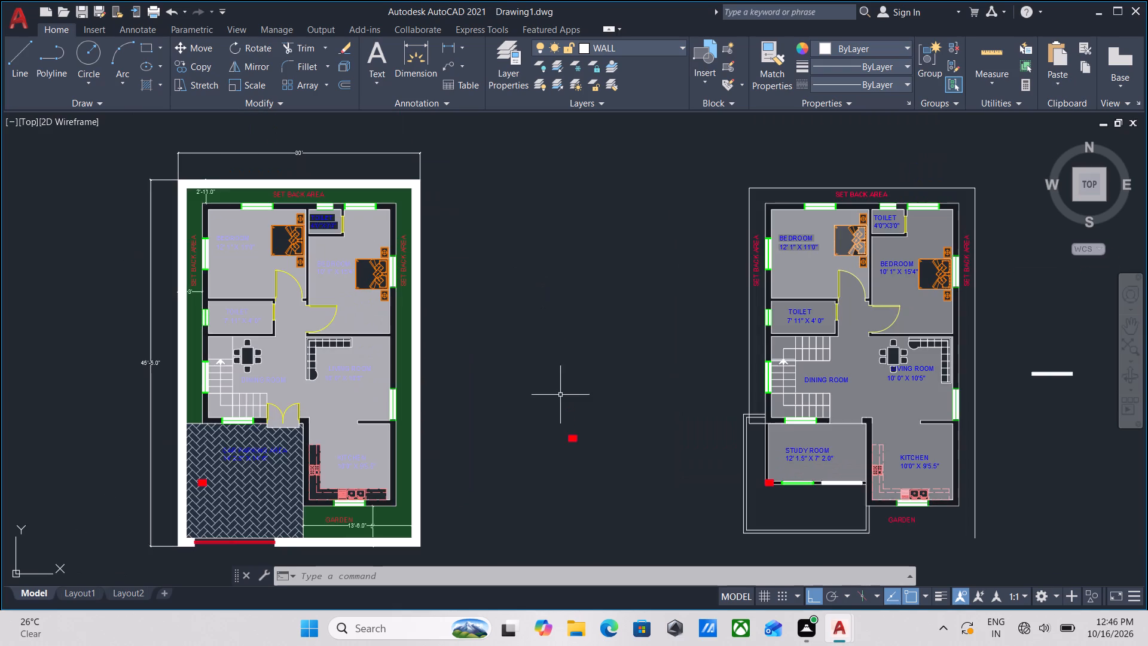
{"action": "scroll", "coordinate": [626, 303], "scroll_direction": "down", "scroll_amount": 1}
{"action": "middle_click", "coordinate": [626, 303]}
{"action": "scroll", "coordinate": [630, 423], "scroll_direction": "up", "scroll_amount": 2}
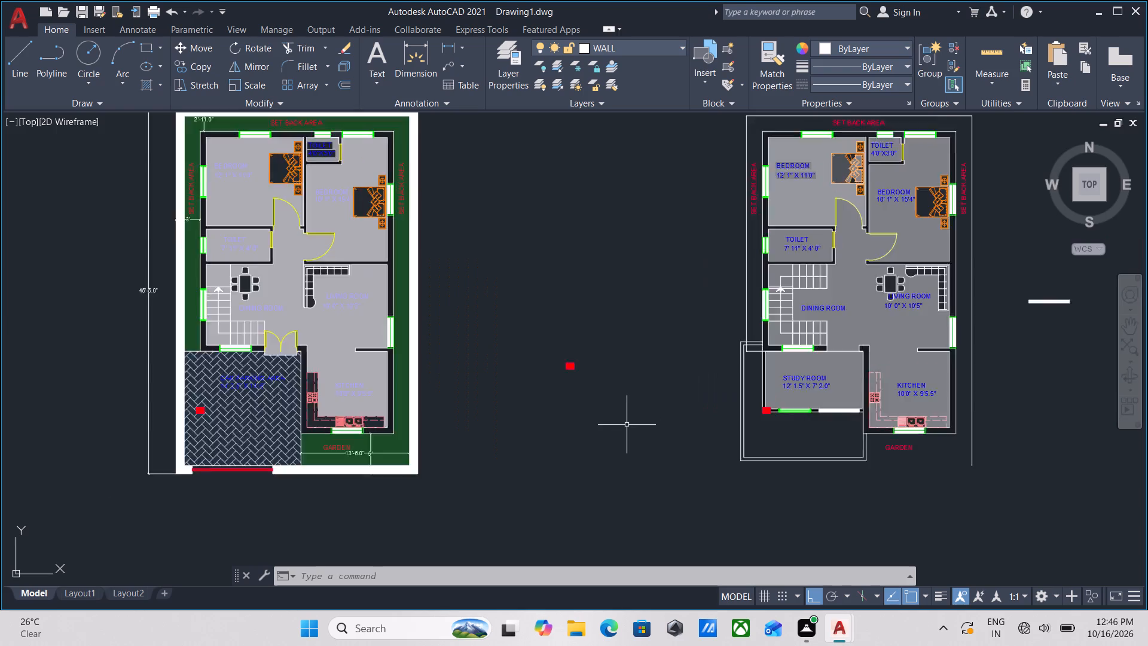
Erase the stray red solid-filled square in the empty space between the two floor plans.
{"action": "scroll", "coordinate": [542, 351], "scroll_direction": "up", "scroll_amount": 2}
{"action": "key", "text": "Escape"}
{"action": "left_click", "coordinate": [554, 337]}
{"action": "left_click", "coordinate": [529, 285]}
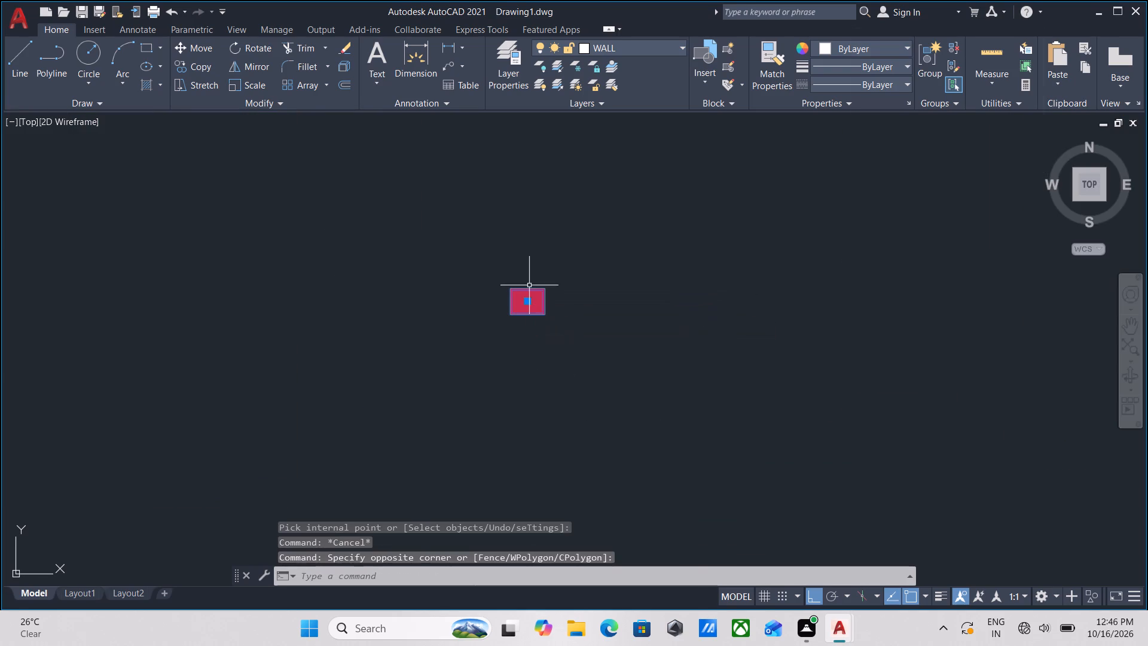
{"action": "right_click", "coordinate": [529, 285]}
{"action": "left_click", "coordinate": [590, 352]}
{"action": "scroll", "coordinate": [590, 352], "scroll_direction": "down", "scroll_amount": 4}
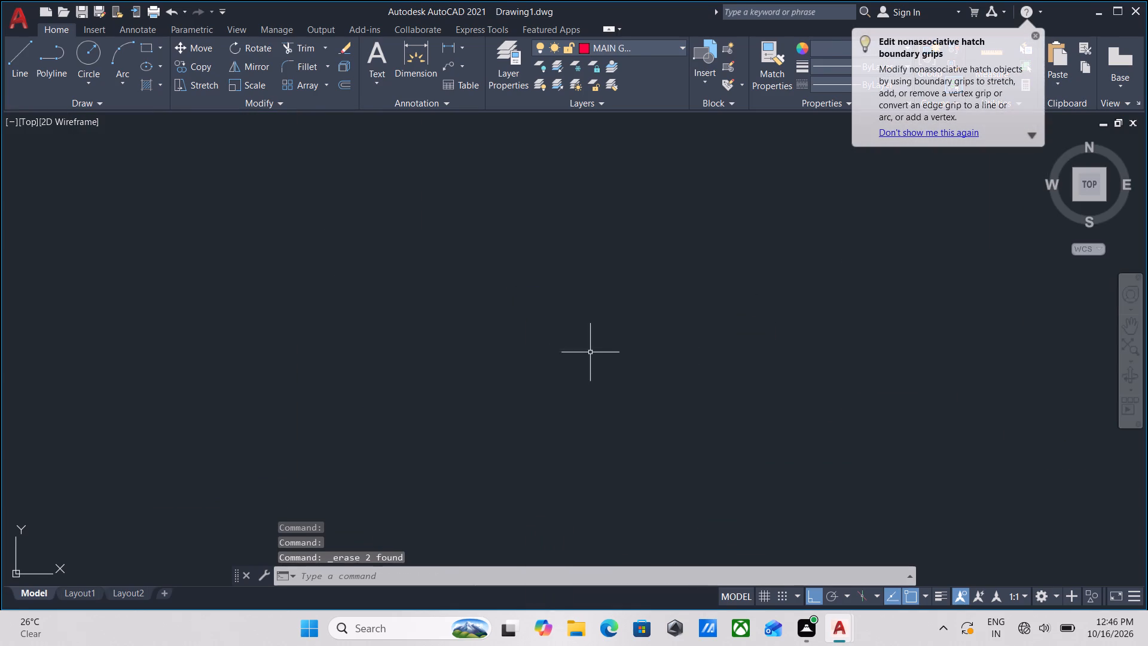
Compare the dimensions and set back areas of the car-parking plan with those of the study-room plan.
{"action": "scroll", "coordinate": [645, 352], "scroll_direction": "down", "scroll_amount": 3}
{"action": "middle_click_drag", "start_coordinate": [717, 348], "coordinate": [605, 406]}
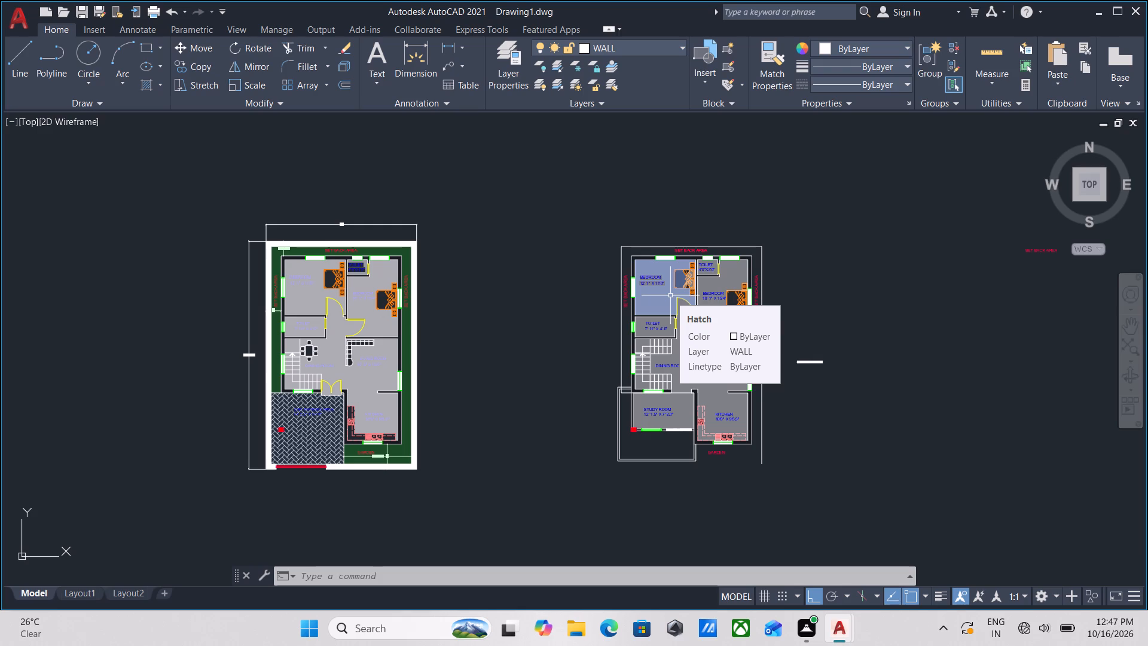
{"action": "scroll", "coordinate": [383, 385], "scroll_direction": "down", "scroll_amount": 1}
{"action": "middle_click_drag", "start_coordinate": [426, 359], "coordinate": [557, 267]}
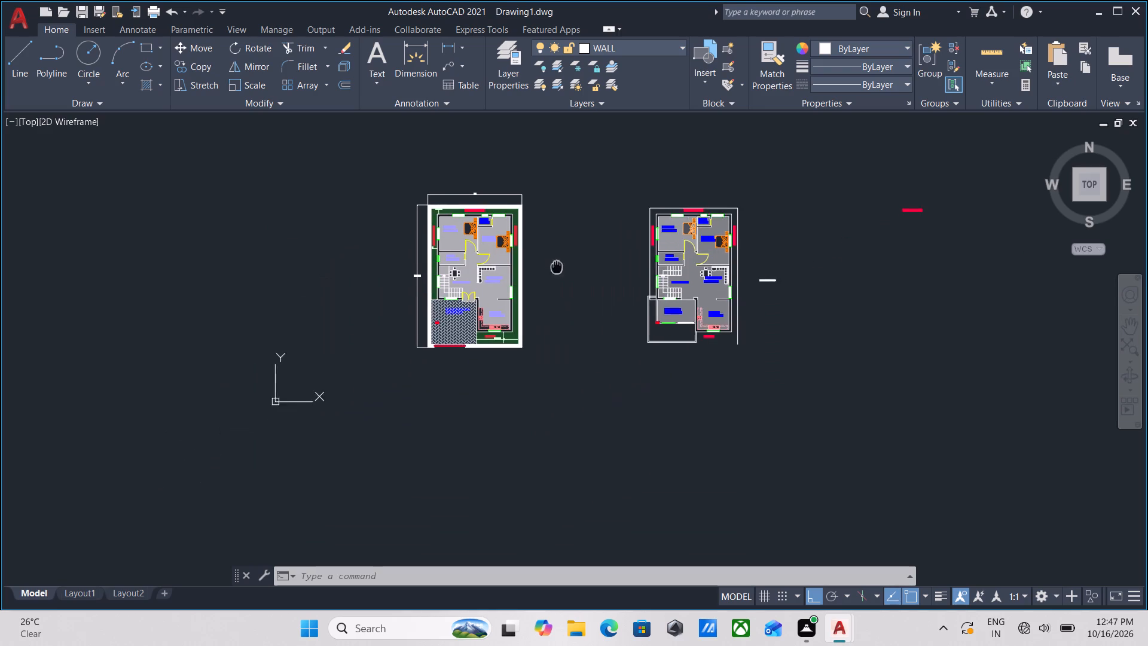
{"action": "scroll", "coordinate": [547, 374], "scroll_direction": "up", "scroll_amount": 2}
{"action": "scroll", "coordinate": [399, 333], "scroll_direction": "up", "scroll_amount": 2}
{"action": "scroll", "coordinate": [390, 325], "scroll_direction": "down", "scroll_amount": 1}
{"action": "middle_click_drag", "start_coordinate": [398, 335], "coordinate": [536, 477]}
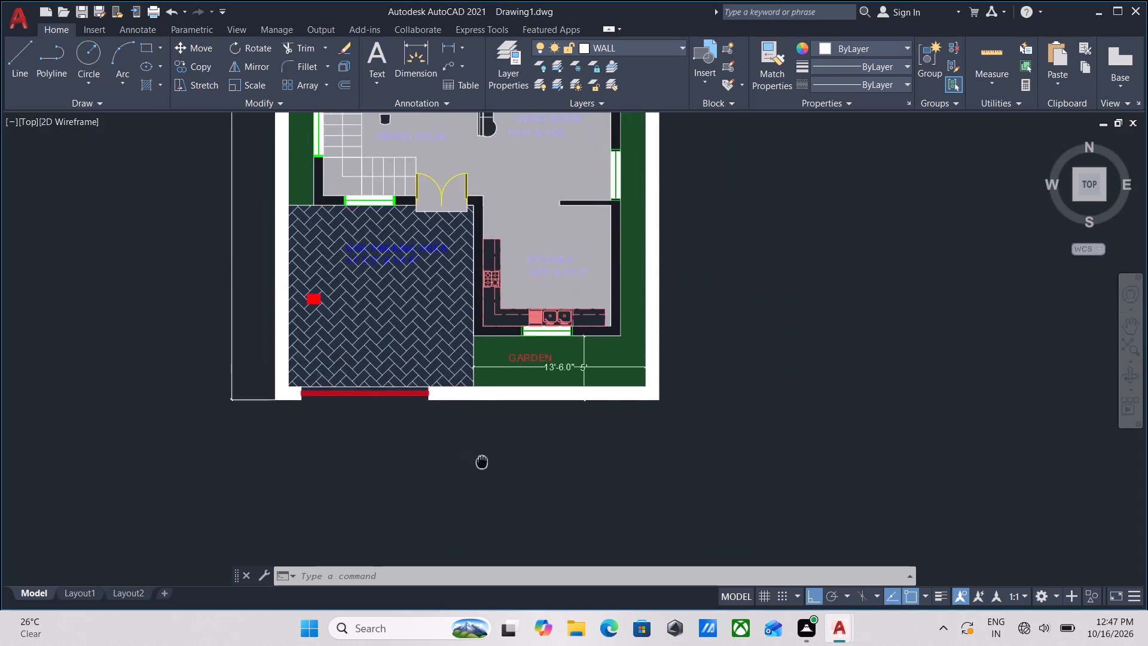
{"action": "middle_click_drag", "start_coordinate": [637, 476], "coordinate": [276, 533]}
{"action": "scroll", "coordinate": [613, 318], "scroll_direction": "down", "scroll_amount": 2}
{"action": "middle_click_drag", "start_coordinate": [611, 319], "coordinate": [419, 486]}
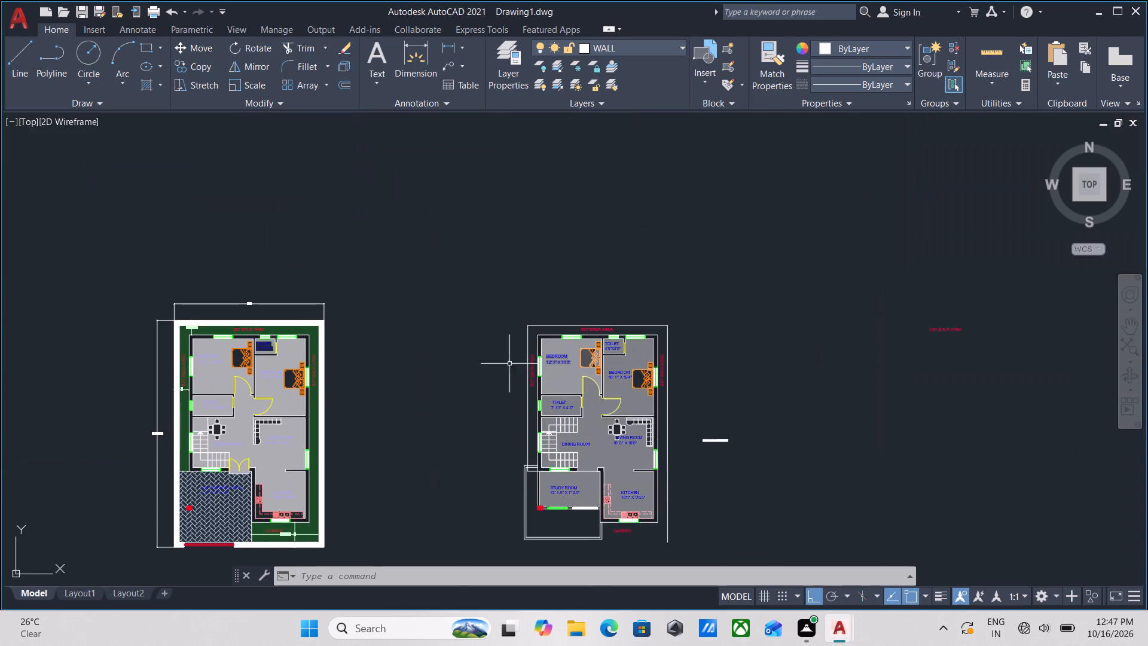
Add a vertical linear dimension across the study-room plan's upper set back area, from the outer boundary line to the bedroom's exterior wall.
{"action": "scroll", "coordinate": [552, 311], "scroll_direction": "up", "scroll_amount": 3}
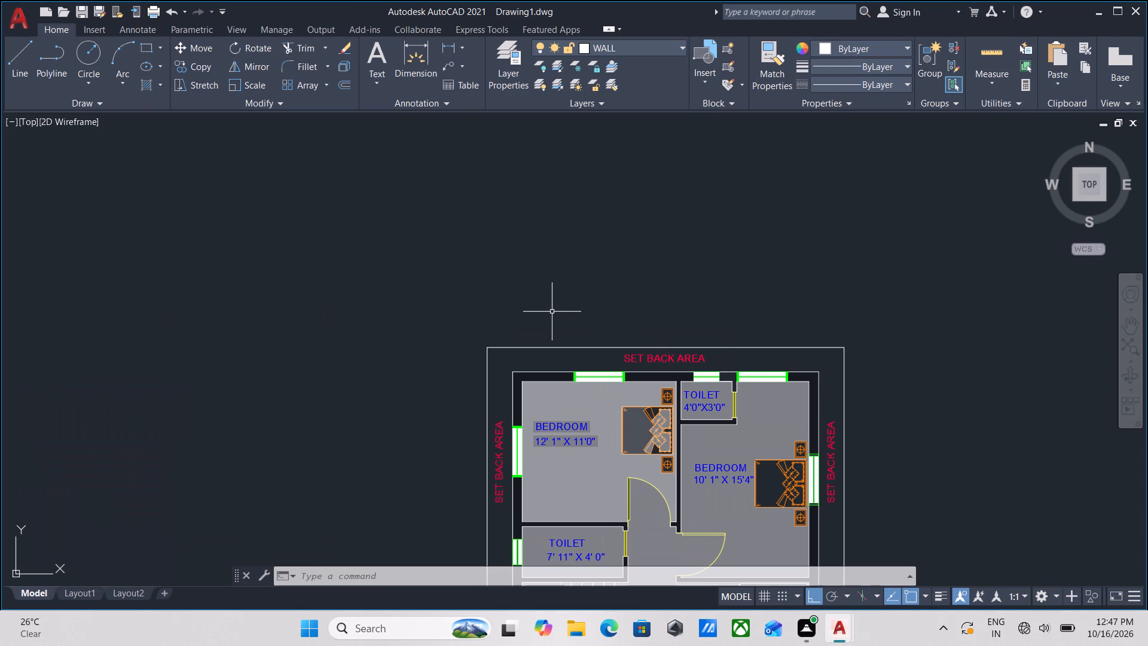
{"action": "middle_click_drag", "start_coordinate": [545, 337], "coordinate": [544, 336]}
{"action": "middle_click_drag", "start_coordinate": [544, 336], "coordinate": [562, 265]}
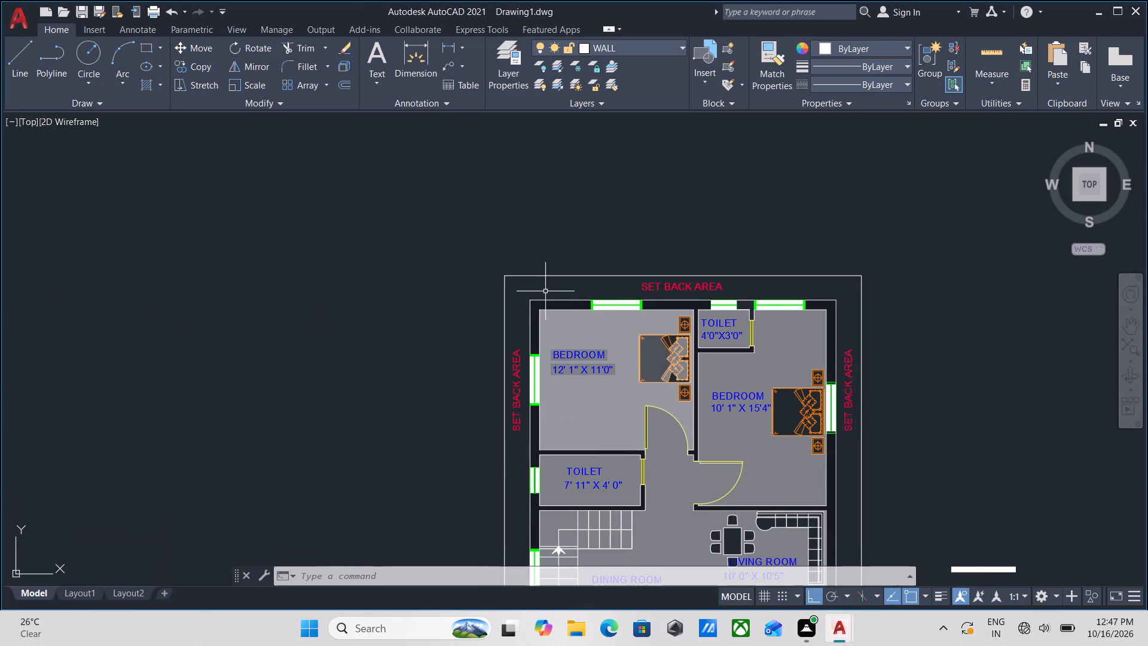
{"action": "type", "text": "DLI"}
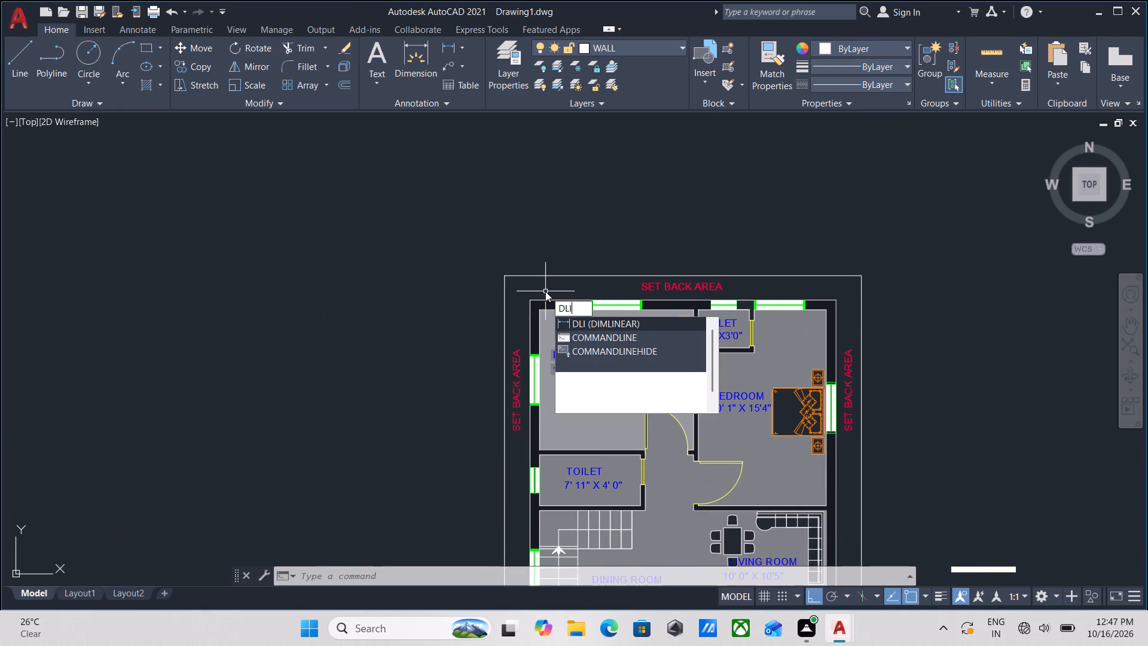
{"action": "key", "text": "Return"}
{"action": "scroll", "coordinate": [550, 282], "scroll_direction": "up", "scroll_amount": 1}
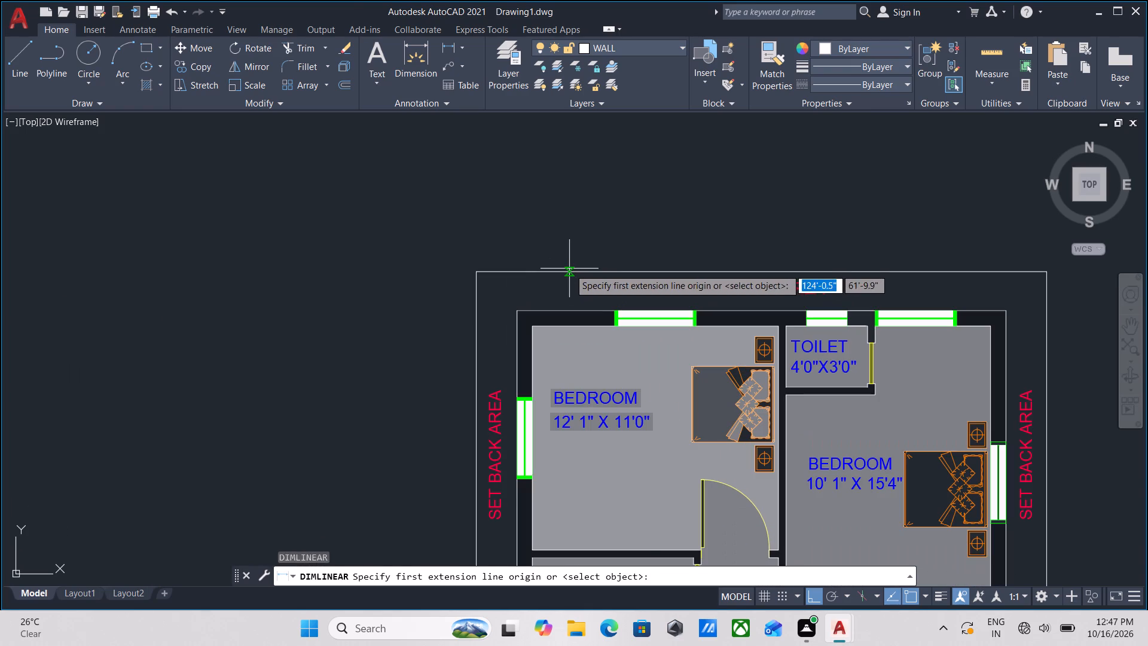
{"action": "left_click", "coordinate": [569, 269]}
{"action": "left_click", "coordinate": [569, 307]}
{"action": "scroll", "coordinate": [569, 287], "scroll_direction": "up", "scroll_amount": 3}
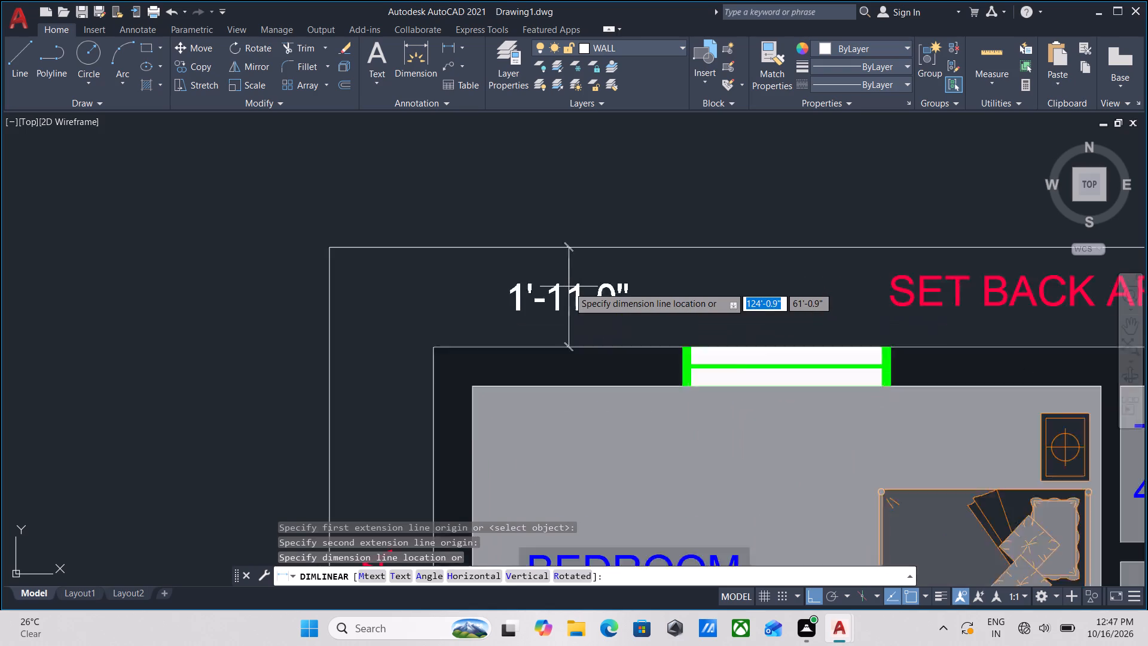
{"action": "scroll", "coordinate": [546, 287], "scroll_direction": "down", "scroll_amount": 2}
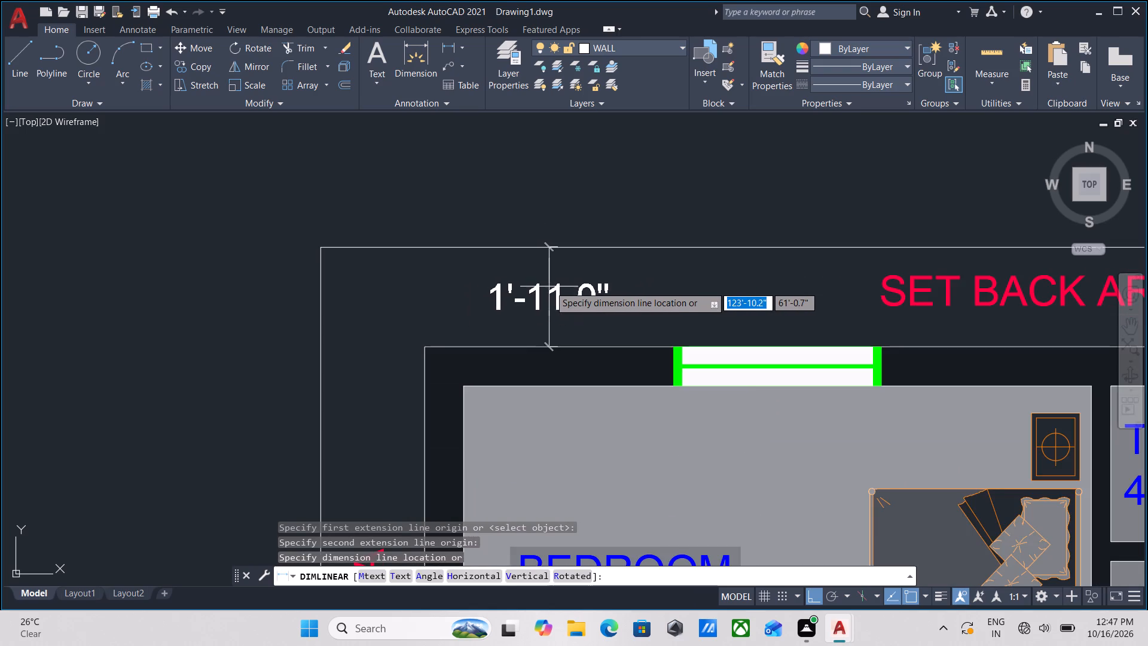
{"action": "scroll", "coordinate": [549, 286], "scroll_direction": "down", "scroll_amount": 2}
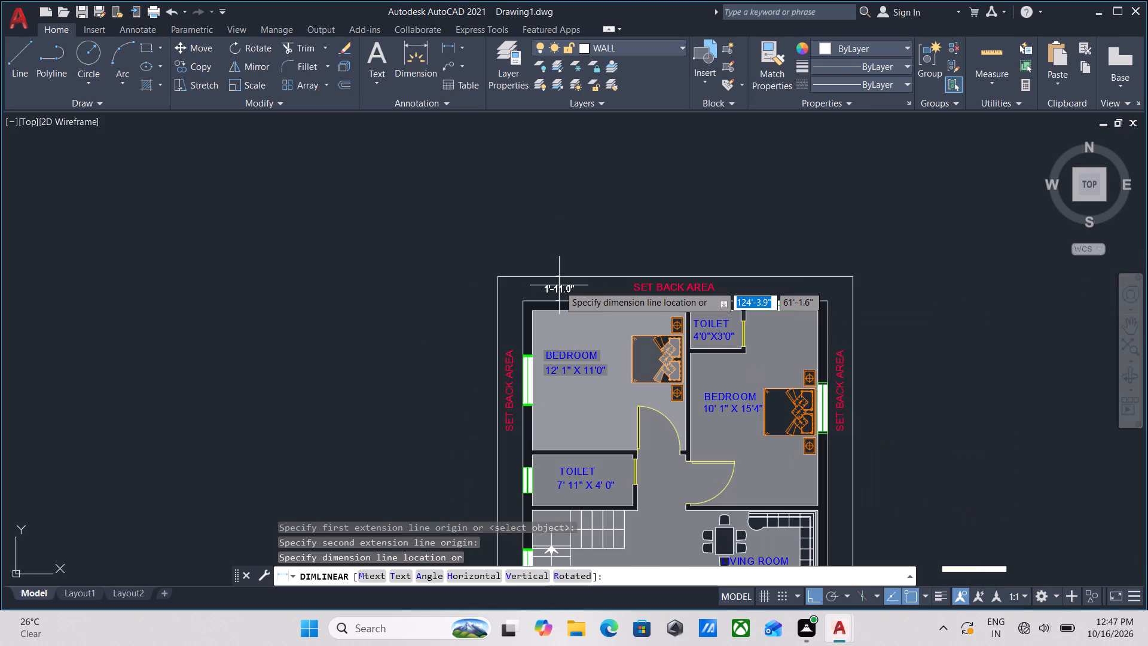
{"action": "left_click", "coordinate": [559, 285]}
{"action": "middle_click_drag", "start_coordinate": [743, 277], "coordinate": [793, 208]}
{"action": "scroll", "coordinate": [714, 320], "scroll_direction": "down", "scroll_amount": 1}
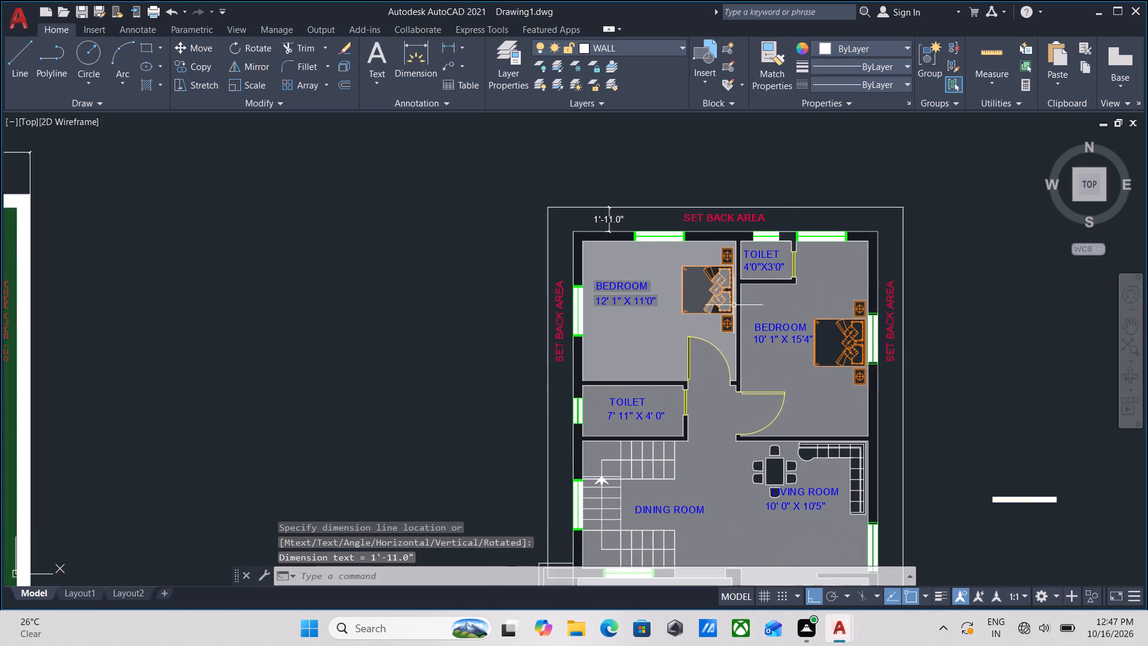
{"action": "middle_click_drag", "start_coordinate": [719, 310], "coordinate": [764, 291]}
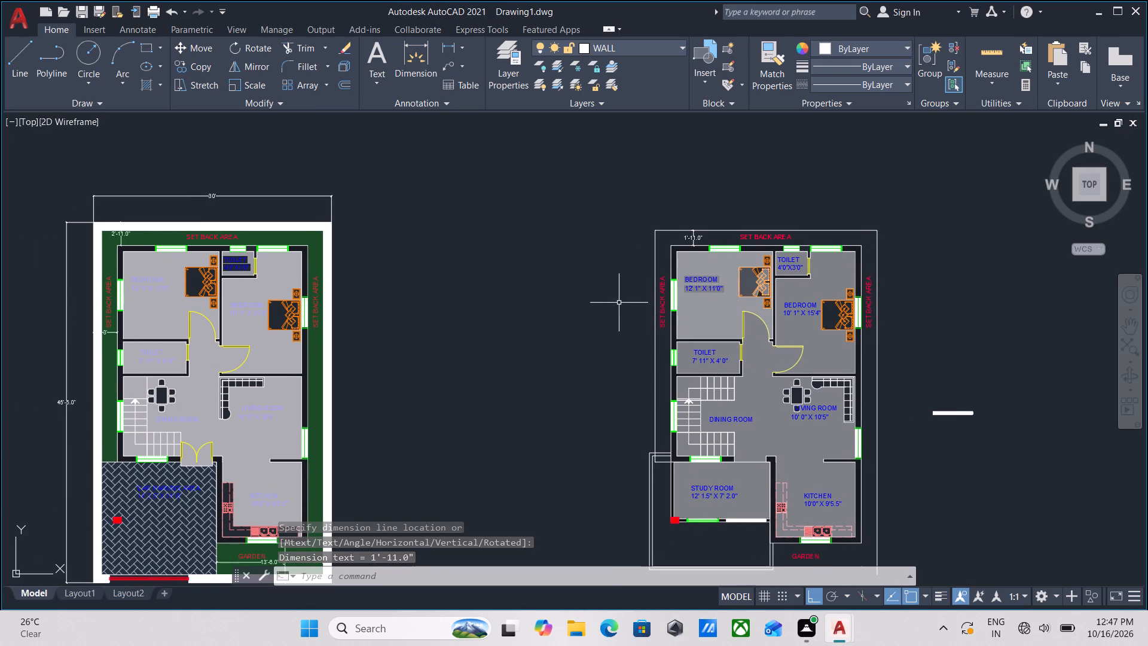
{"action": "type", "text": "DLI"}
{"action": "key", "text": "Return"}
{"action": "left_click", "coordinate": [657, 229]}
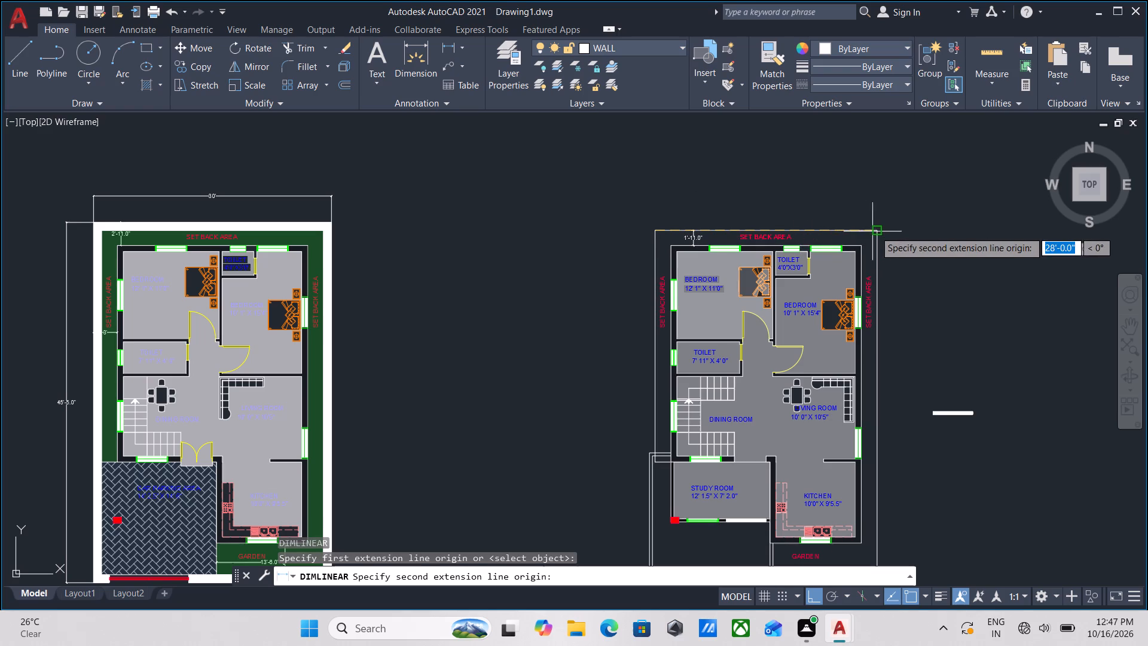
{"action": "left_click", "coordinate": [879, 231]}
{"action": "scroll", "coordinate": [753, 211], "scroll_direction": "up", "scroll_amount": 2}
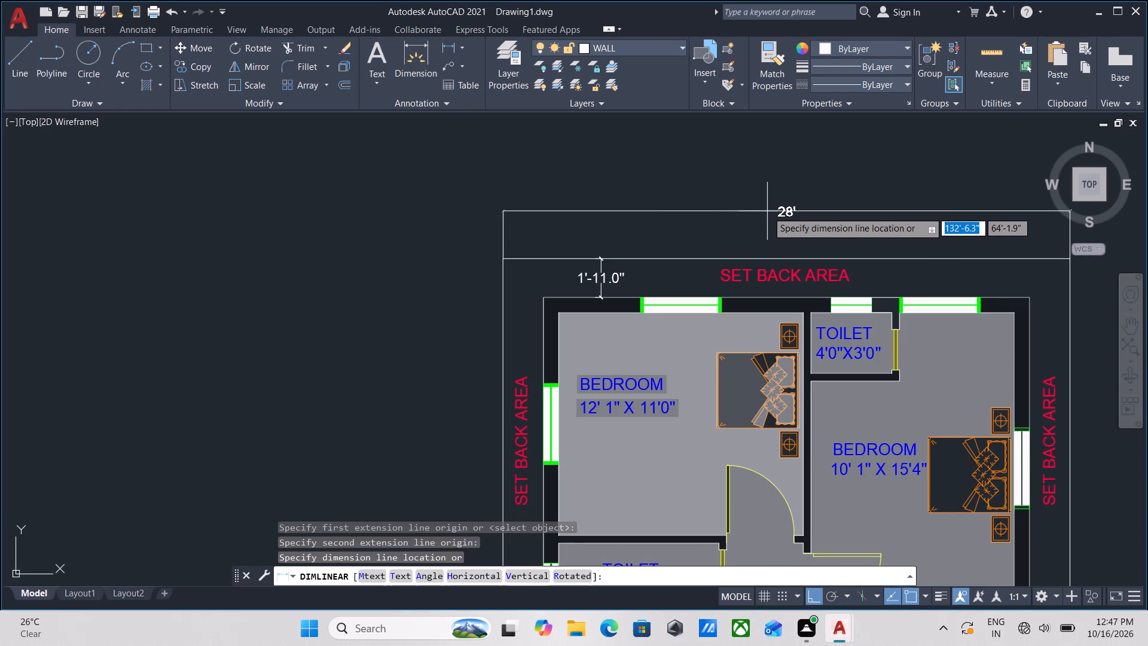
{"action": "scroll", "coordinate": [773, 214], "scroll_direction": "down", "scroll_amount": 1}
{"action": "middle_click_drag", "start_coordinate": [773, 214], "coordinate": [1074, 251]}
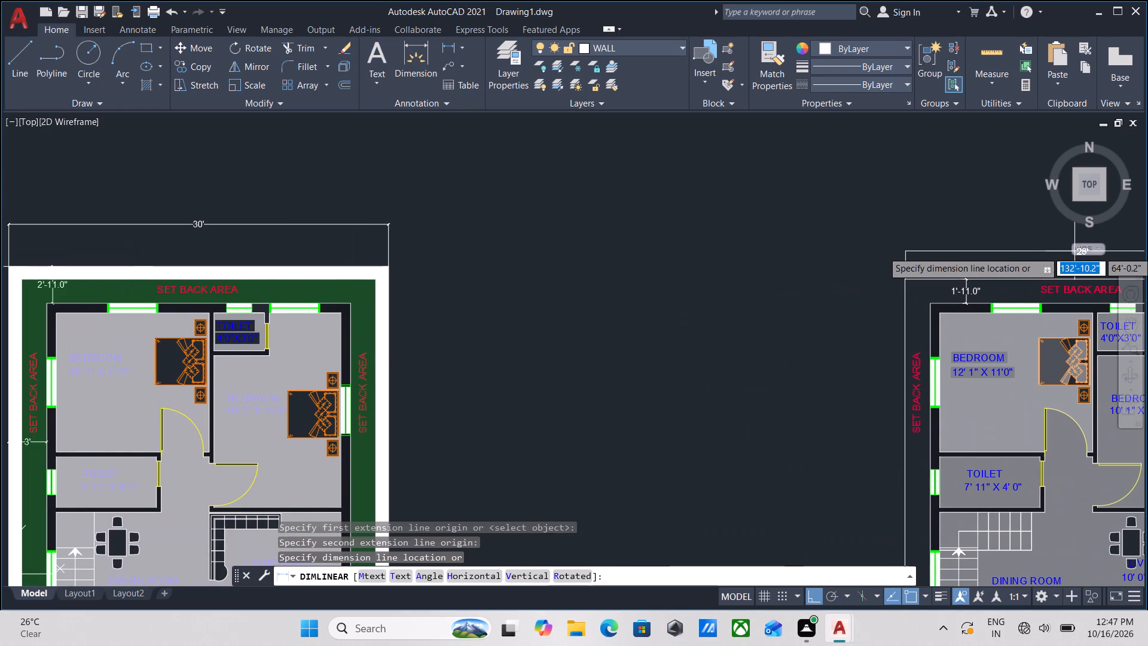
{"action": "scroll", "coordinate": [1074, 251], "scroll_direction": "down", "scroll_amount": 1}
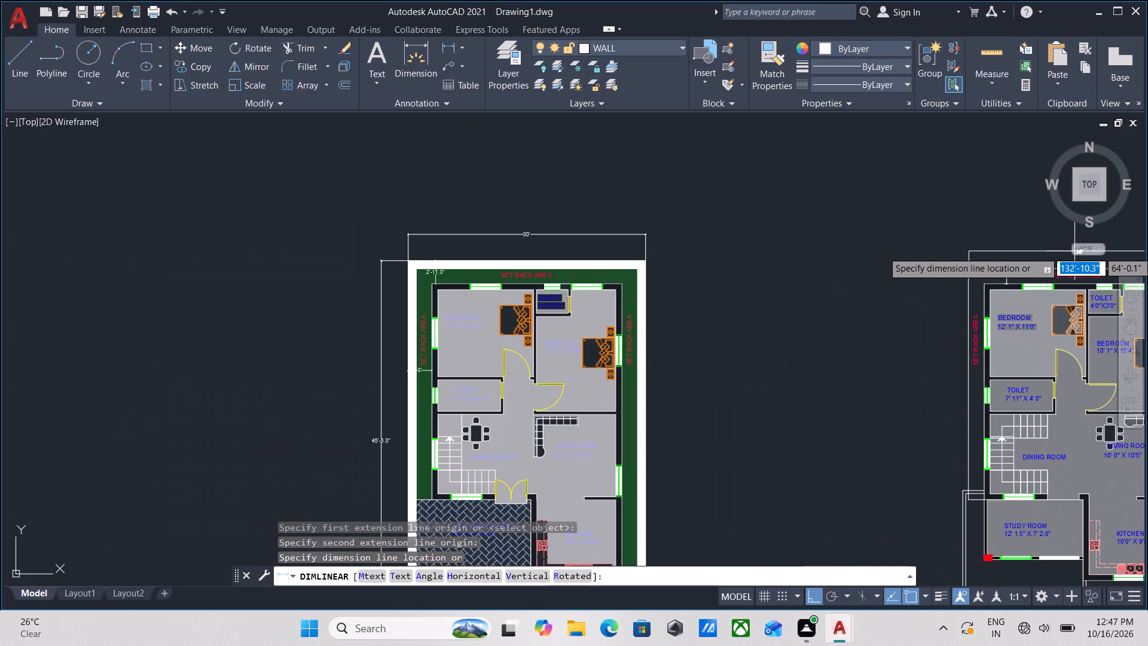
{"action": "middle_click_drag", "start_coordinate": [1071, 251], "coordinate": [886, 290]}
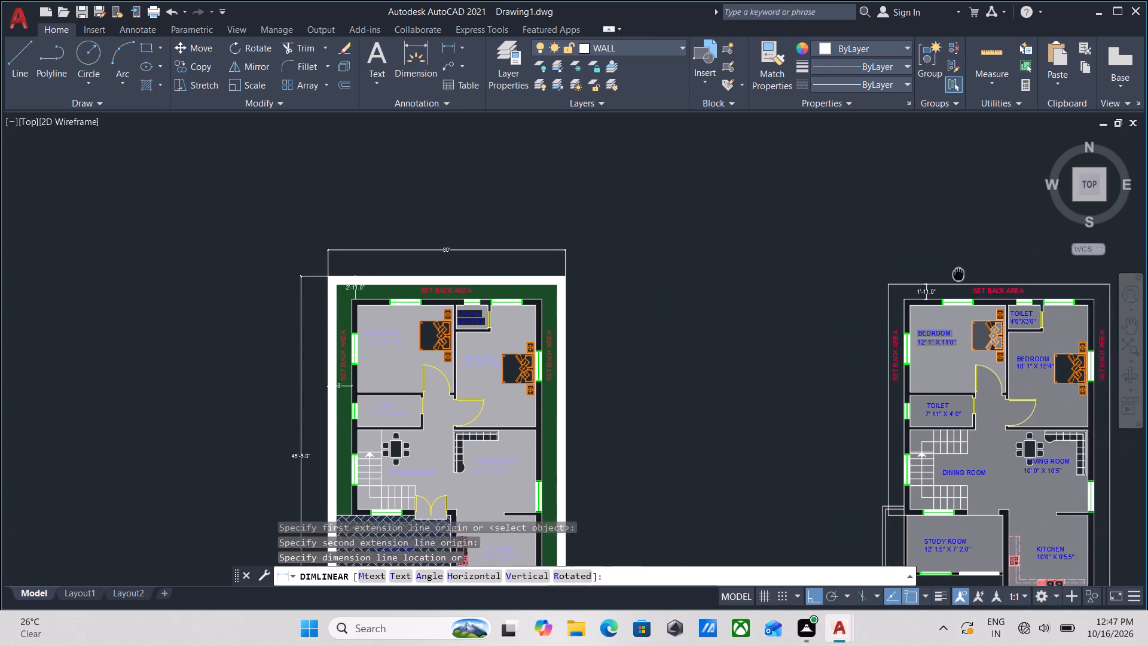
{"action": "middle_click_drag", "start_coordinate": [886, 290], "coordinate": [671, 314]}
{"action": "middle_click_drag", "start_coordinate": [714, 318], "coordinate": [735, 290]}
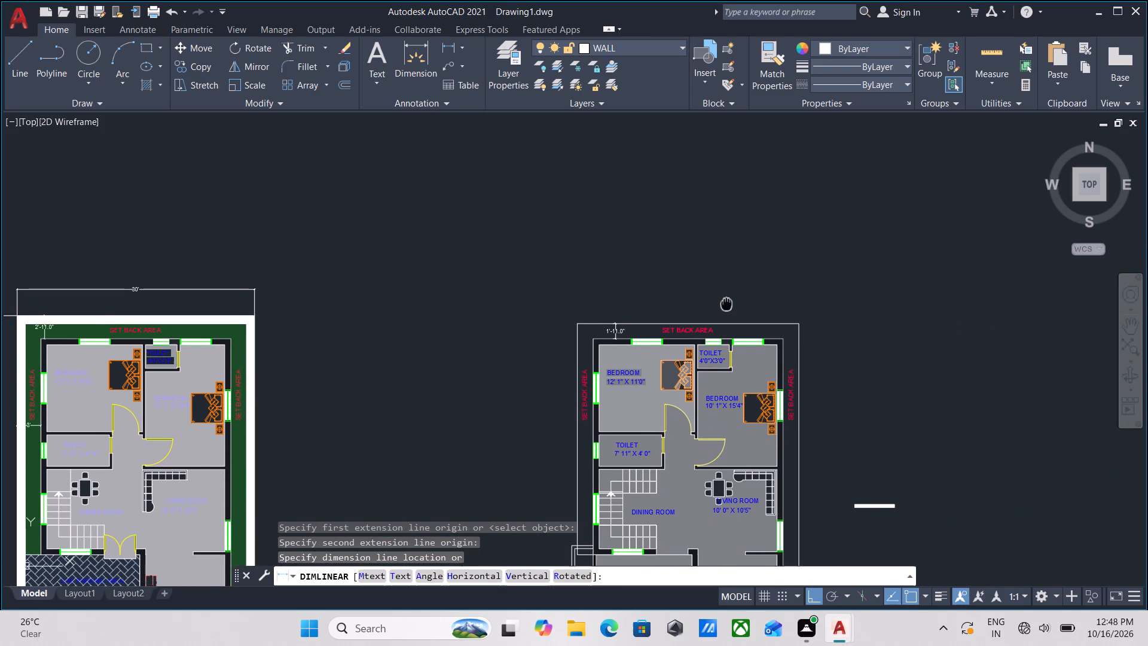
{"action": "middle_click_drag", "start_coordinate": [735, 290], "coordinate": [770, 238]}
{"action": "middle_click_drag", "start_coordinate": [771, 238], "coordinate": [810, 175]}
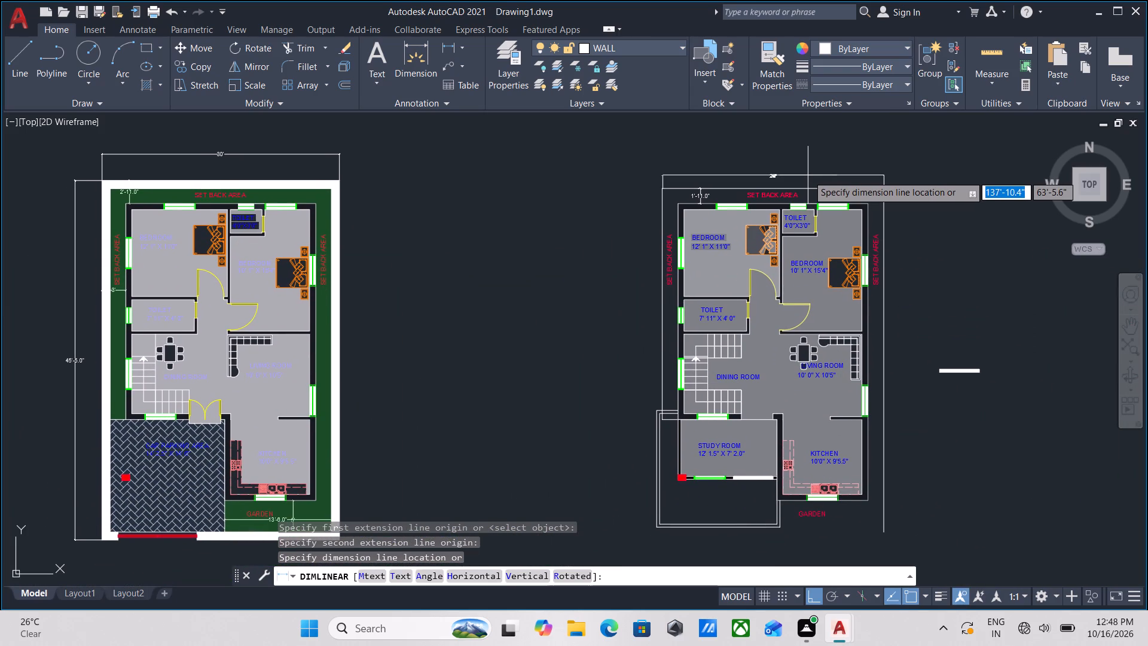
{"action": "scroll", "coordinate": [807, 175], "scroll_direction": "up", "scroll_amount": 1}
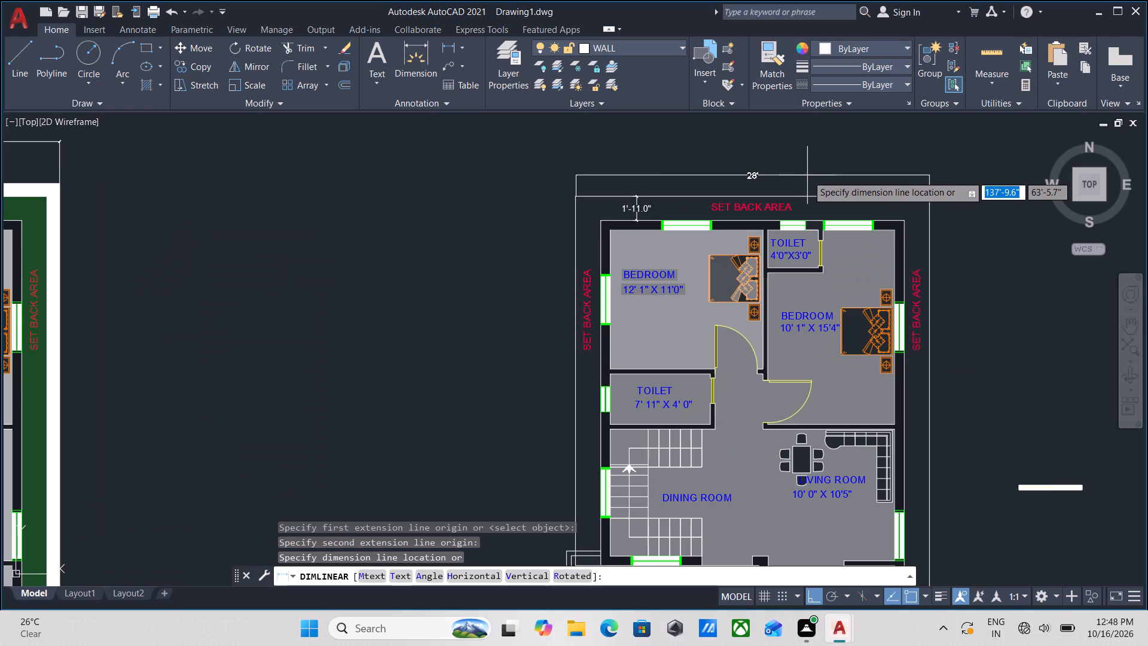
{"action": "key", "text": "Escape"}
Erase the outer set back boundary lines along the top and right side of the study-room plan.
{"action": "scroll", "coordinate": [772, 187], "scroll_direction": "up", "scroll_amount": 1}
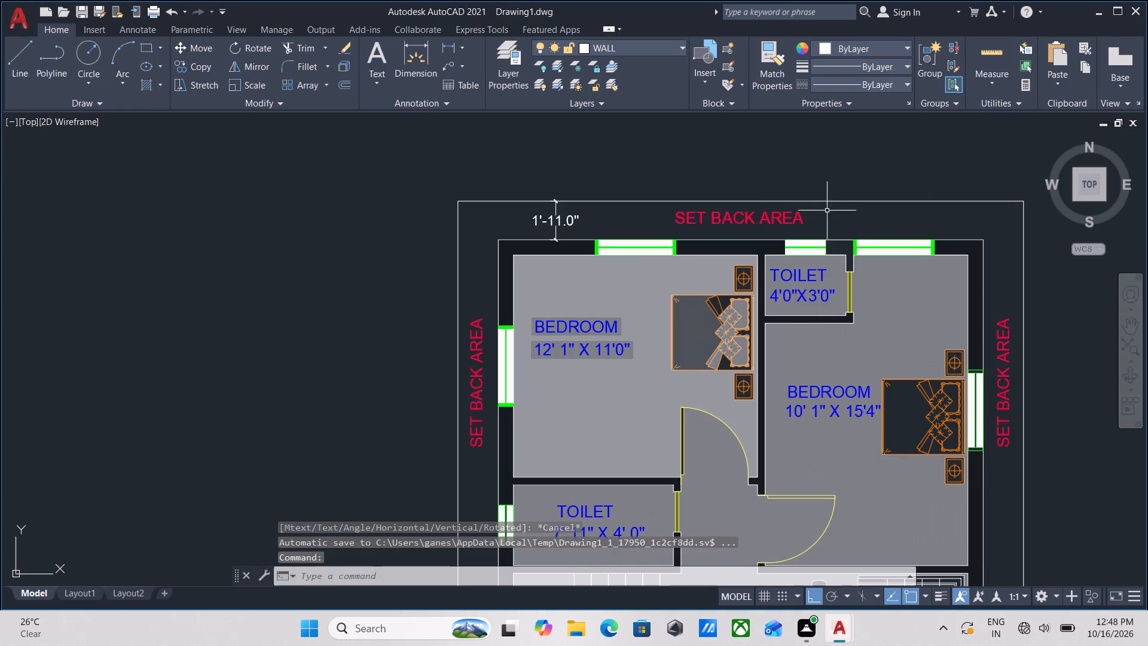
{"action": "left_click", "coordinate": [860, 215]}
{"action": "left_click", "coordinate": [837, 173]}
{"action": "left_click", "coordinate": [1058, 264]}
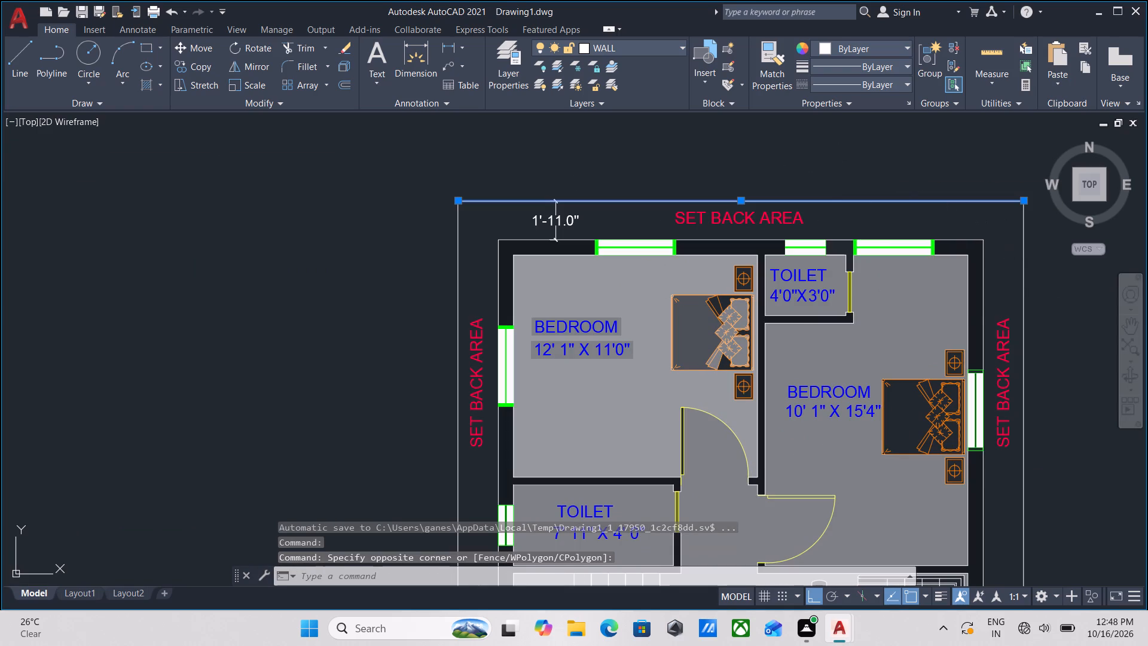
{"action": "left_click", "coordinate": [1018, 288]}
{"action": "right_click", "coordinate": [1018, 288]}
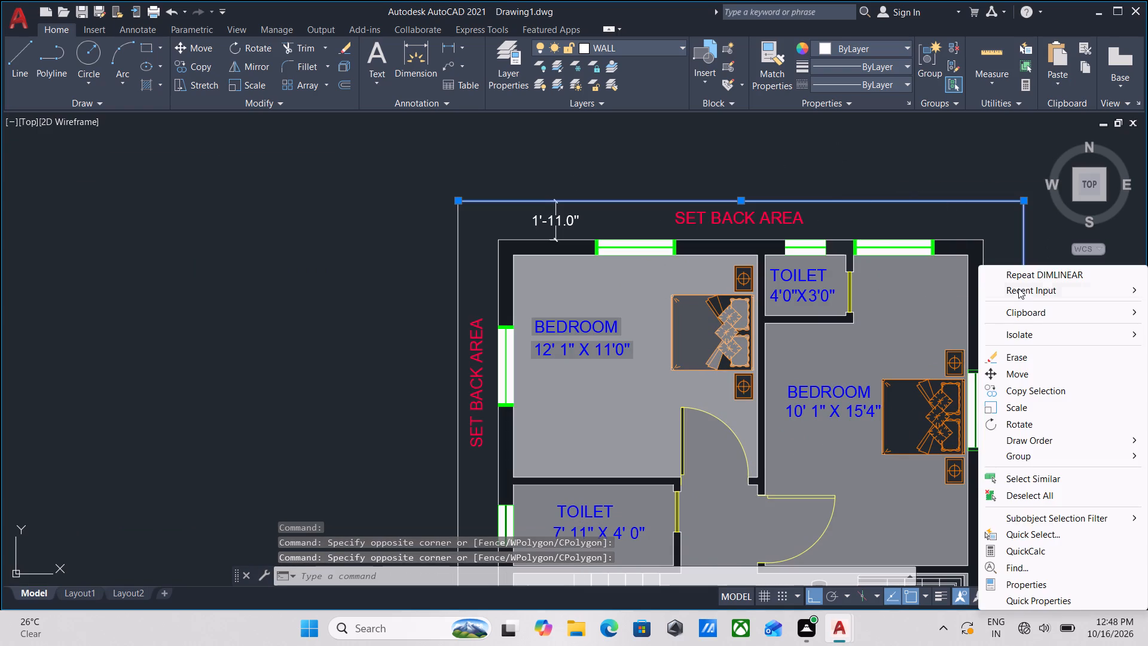
{"action": "left_click", "coordinate": [1031, 356]}
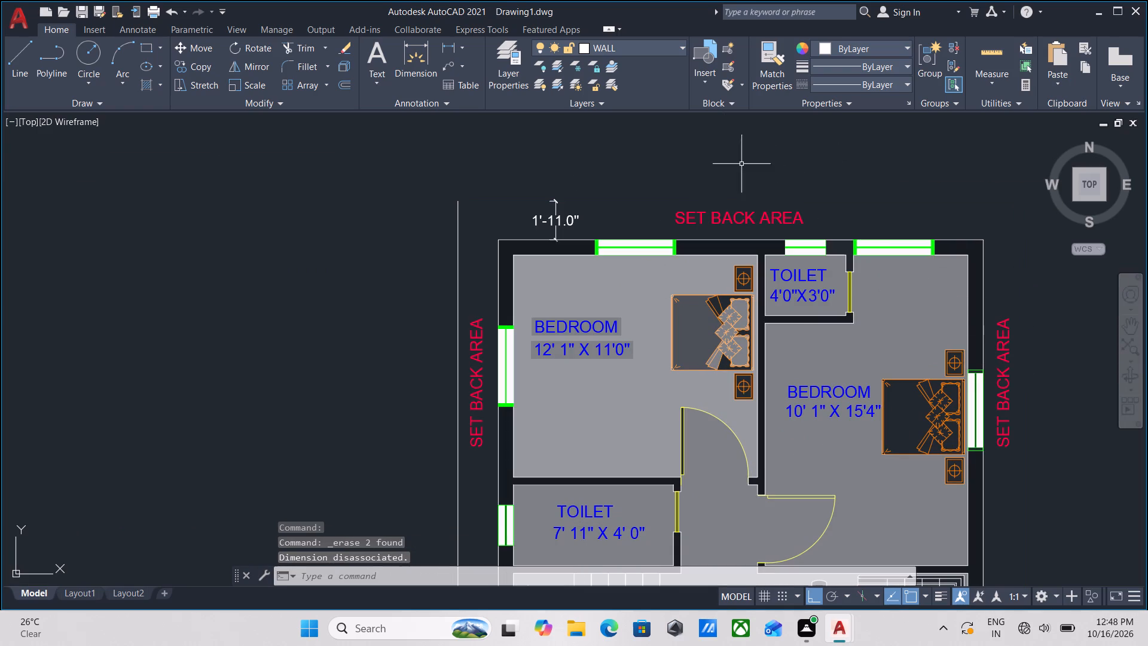
Erase the SET BACK AREA label above the study-room plan's upper exterior wall.
{"action": "left_click", "coordinate": [785, 184]}
{"action": "left_click", "coordinate": [709, 221]}
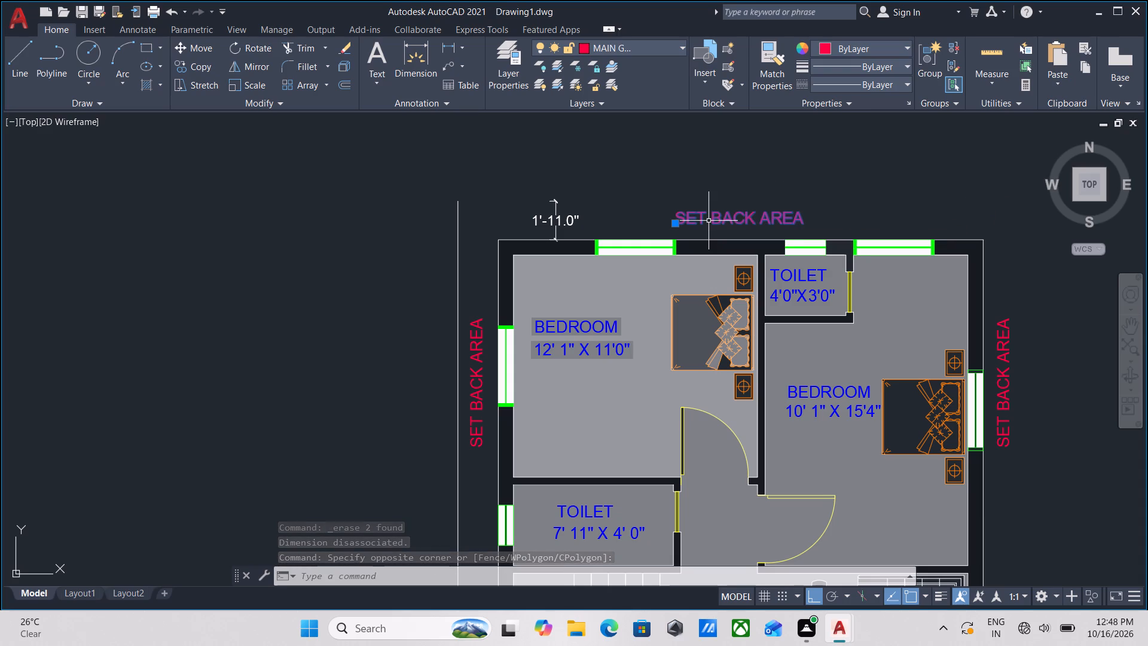
{"action": "right_click", "coordinate": [773, 188]}
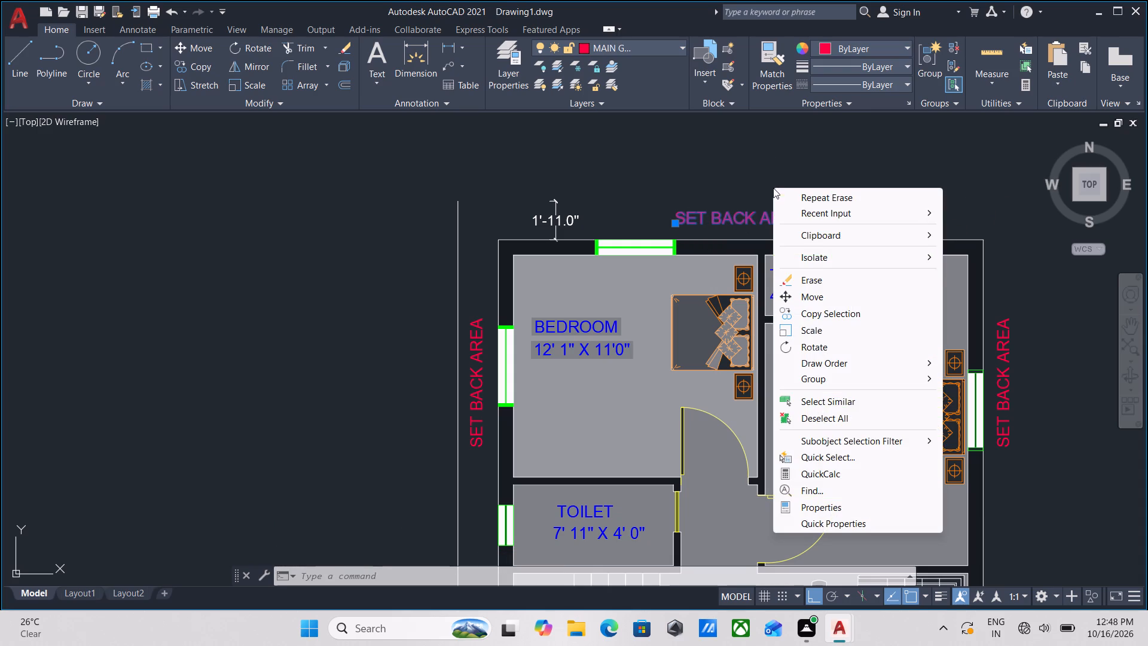
{"action": "left_click", "coordinate": [816, 276]}
Erase the 1'-11.0" vertical dimension above the upper-left bedroom of the study-room plan.
{"action": "middle_click_drag", "start_coordinate": [770, 206], "coordinate": [794, 168]}
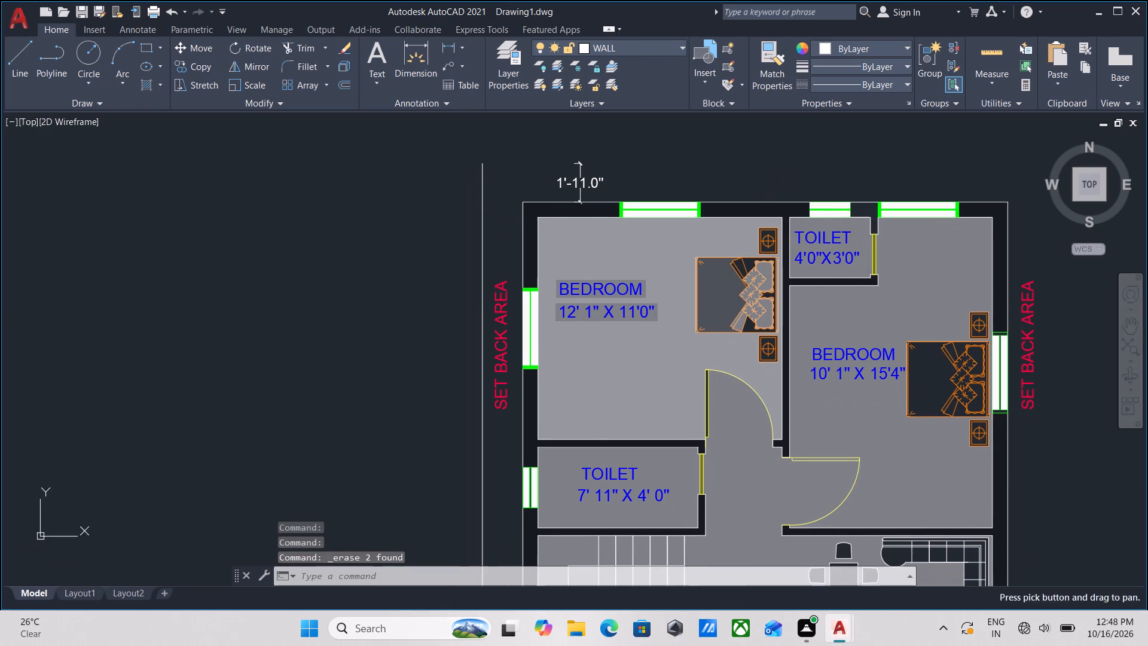
{"action": "scroll", "coordinate": [772, 270], "scroll_direction": "down", "scroll_amount": 1}
{"action": "key", "text": "Escape"}
{"action": "middle_click_drag", "start_coordinate": [723, 318], "coordinate": [722, 308]}
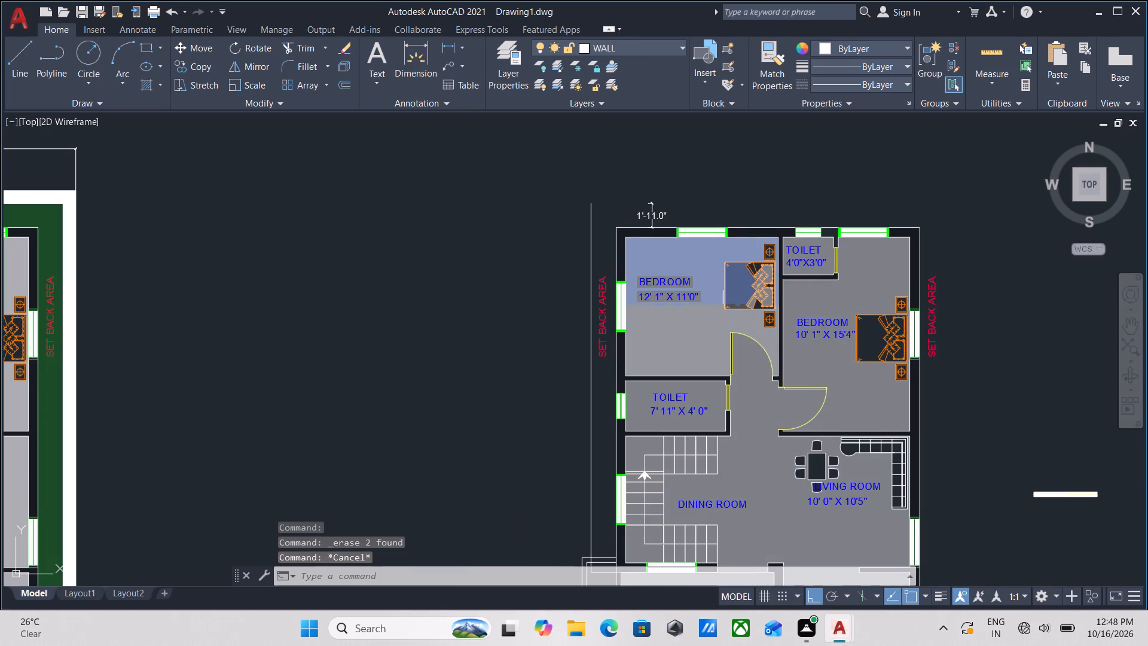
{"action": "middle_click_drag", "start_coordinate": [722, 308], "coordinate": [731, 274]}
{"action": "scroll", "coordinate": [664, 164], "scroll_direction": "up", "scroll_amount": 1}
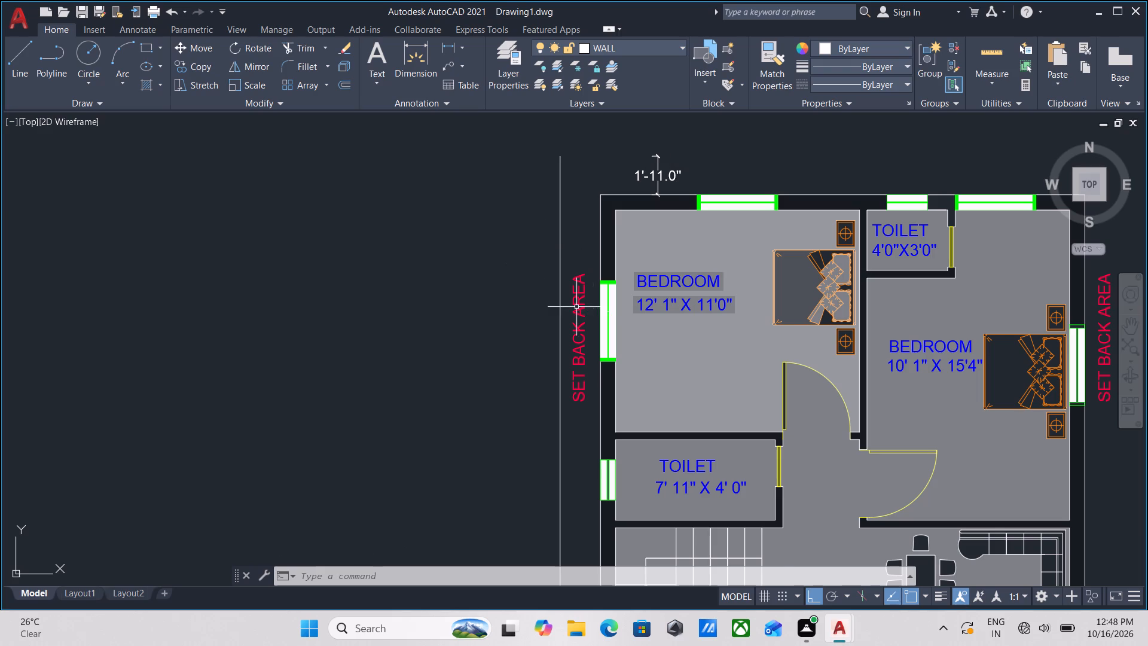
{"action": "scroll", "coordinate": [651, 301], "scroll_direction": "down", "scroll_amount": 1}
{"action": "middle_click_drag", "start_coordinate": [651, 301], "coordinate": [652, 231]}
{"action": "key", "text": "Escape"}
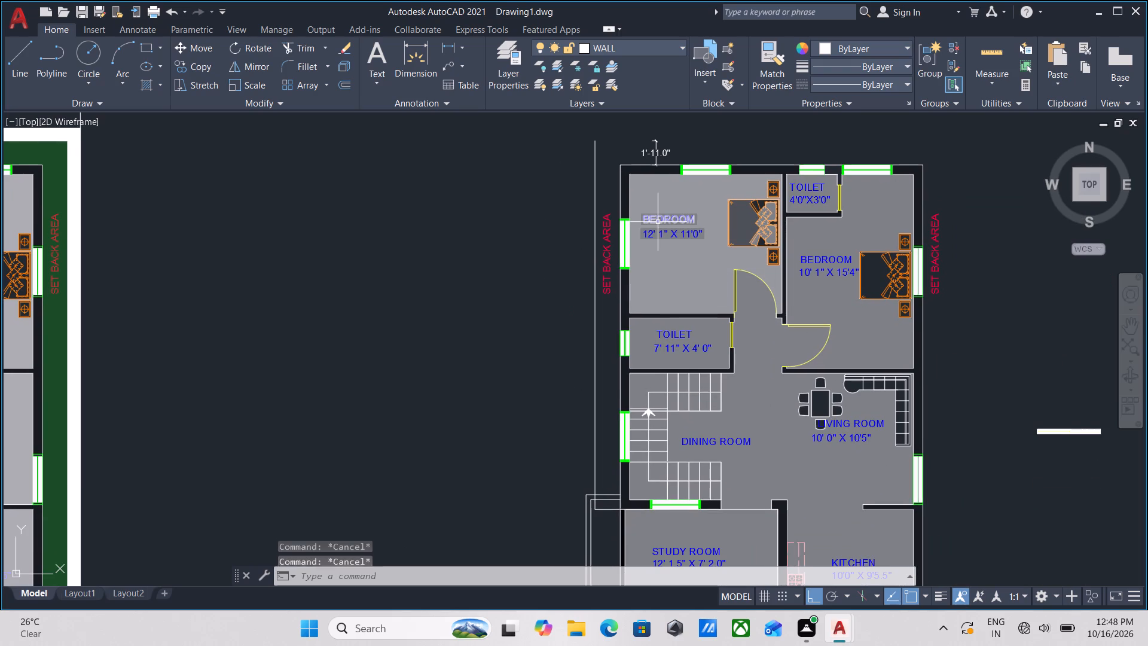
{"action": "scroll", "coordinate": [633, 196], "scroll_direction": "up", "scroll_amount": 2}
{"action": "middle_click_drag", "start_coordinate": [633, 191], "coordinate": [606, 415]}
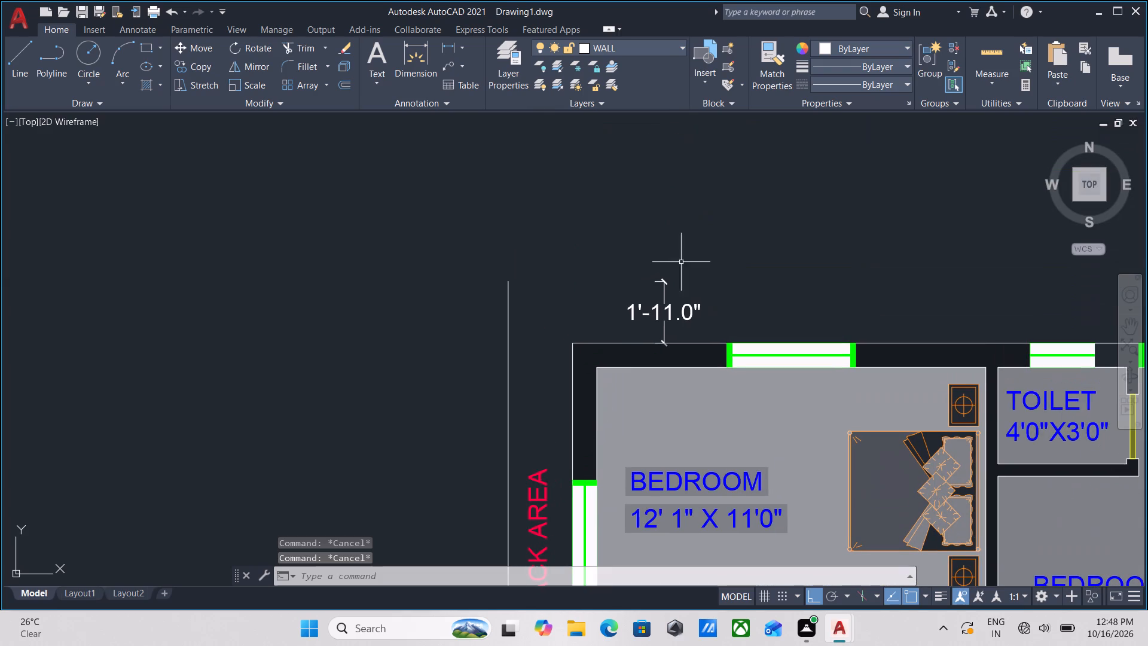
{"action": "left_click_drag", "start_coordinate": [713, 240], "coordinate": [701, 254]}
{"action": "left_click", "coordinate": [572, 310]}
{"action": "right_click", "coordinate": [572, 310]}
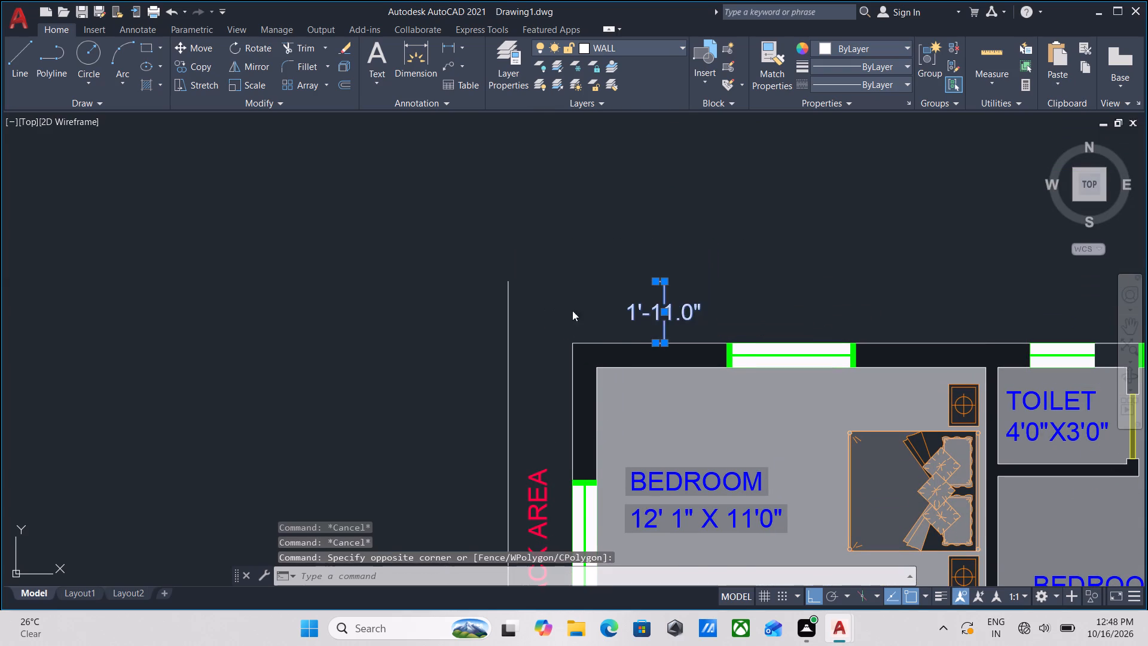
{"action": "left_click", "coordinate": [606, 329]}
Erase the outer boundary line and the SET BACK AREA label along the left side of the study-room plan.
{"action": "scroll", "coordinate": [658, 289], "scroll_direction": "down", "scroll_amount": 3}
{"action": "middle_click_drag", "start_coordinate": [659, 289], "coordinate": [661, 282]}
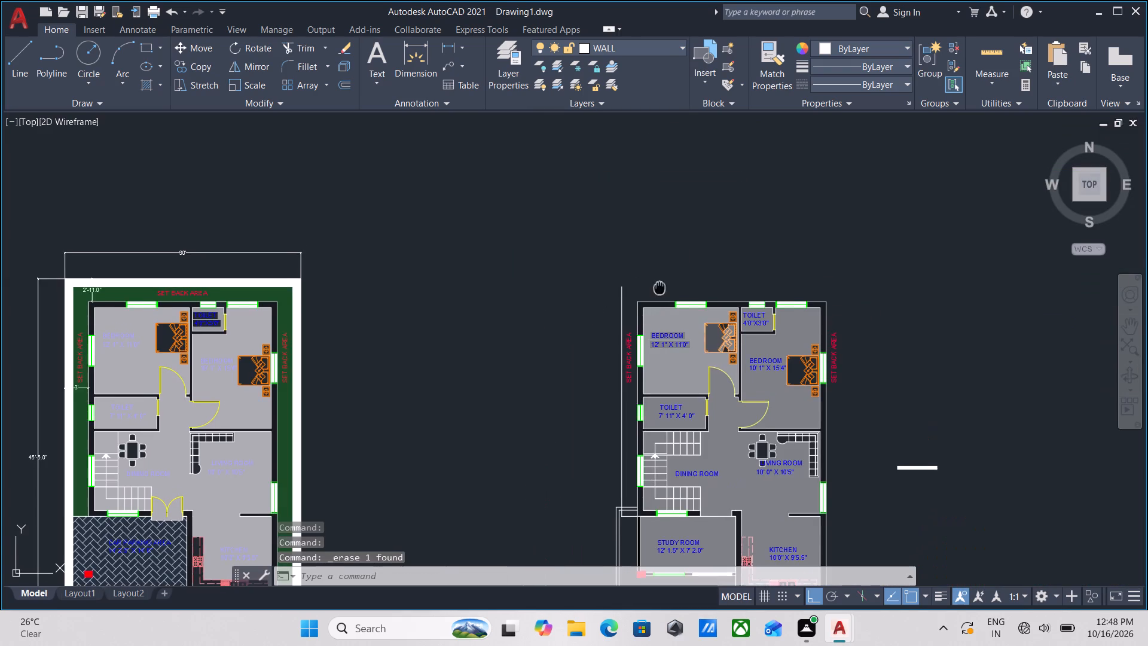
{"action": "middle_click_drag", "start_coordinate": [661, 282], "coordinate": [713, 227]}
{"action": "scroll", "coordinate": [674, 317], "scroll_direction": "up", "scroll_amount": 2}
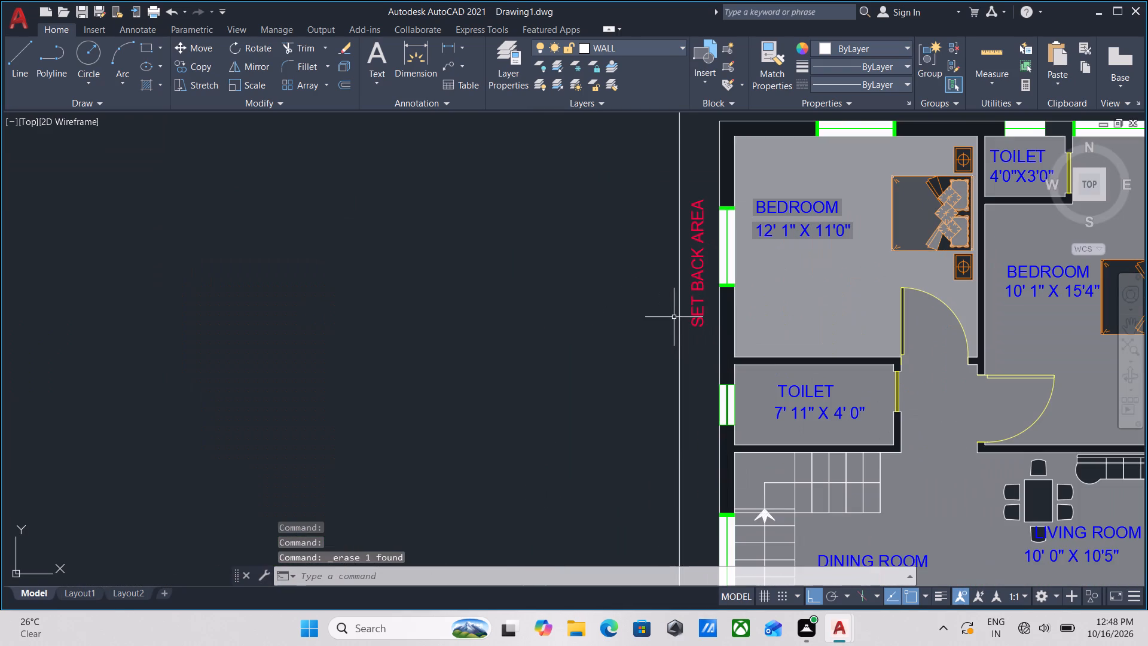
{"action": "left_click", "coordinate": [700, 337]}
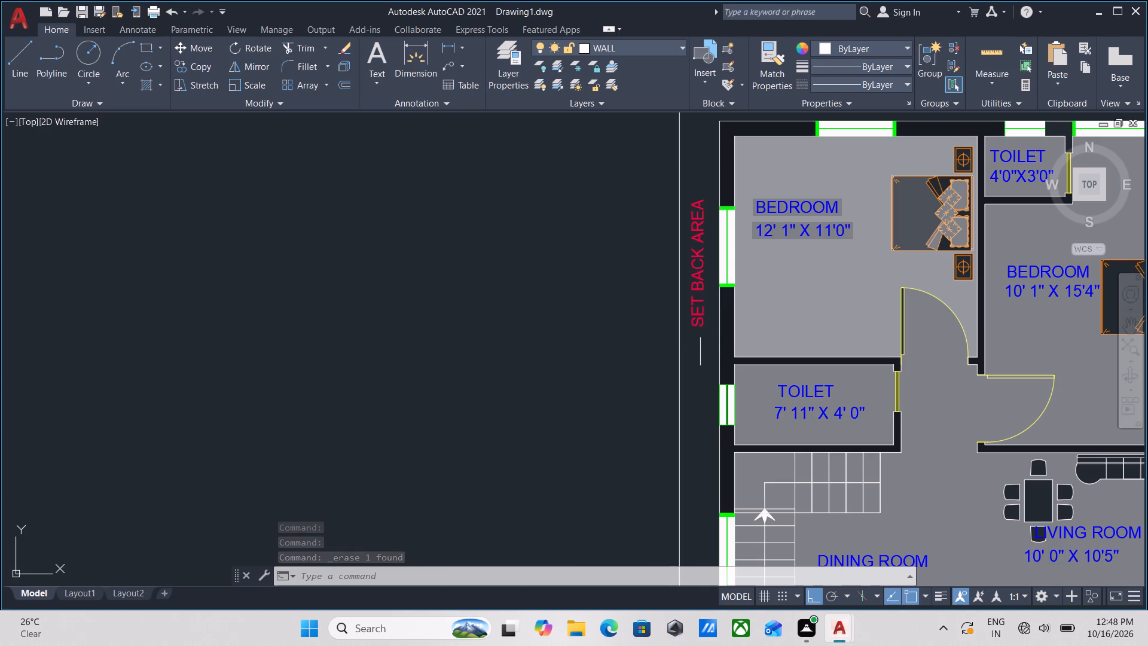
{"action": "left_click", "coordinate": [643, 275]}
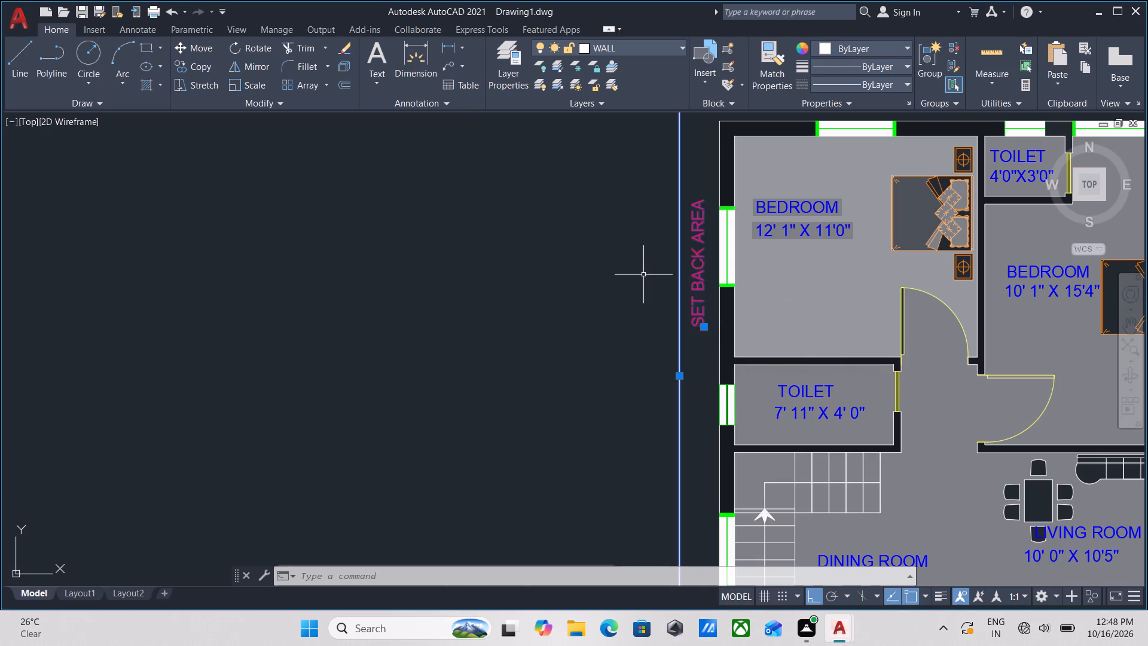
{"action": "scroll", "coordinate": [643, 275], "scroll_direction": "down", "scroll_amount": 1}
{"action": "right_click", "coordinate": [643, 275]}
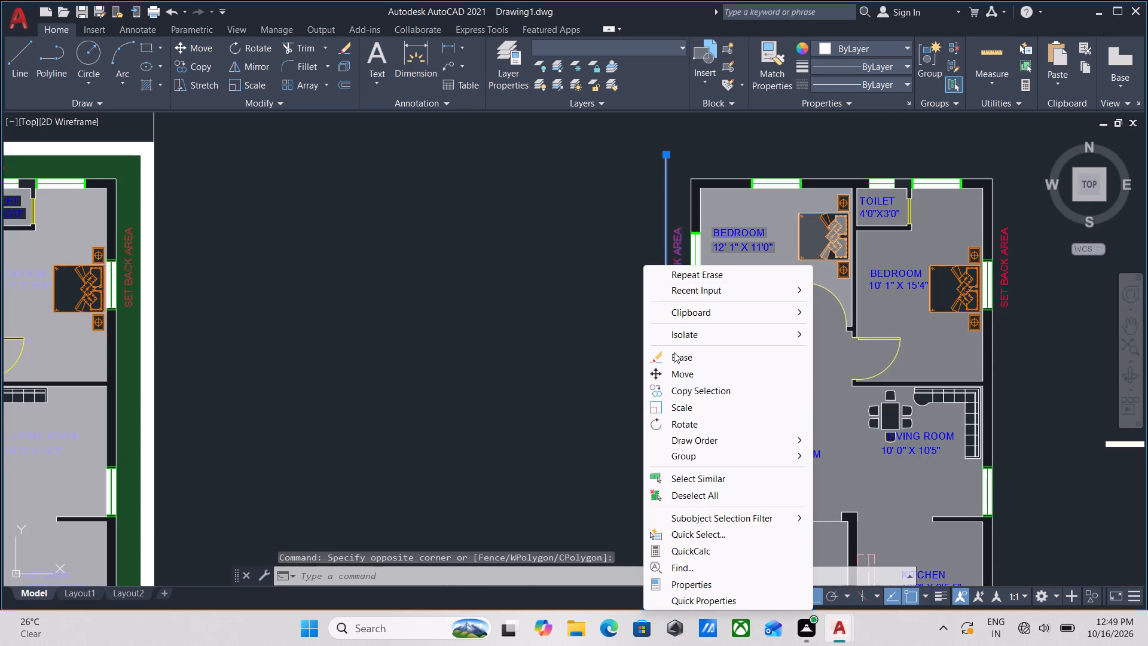
{"action": "left_click", "coordinate": [674, 352]}
Erase the remaining SET BACK AREA label along the right side of the study-room plan.
{"action": "middle_click_drag", "start_coordinate": [1071, 306], "coordinate": [1070, 306]}
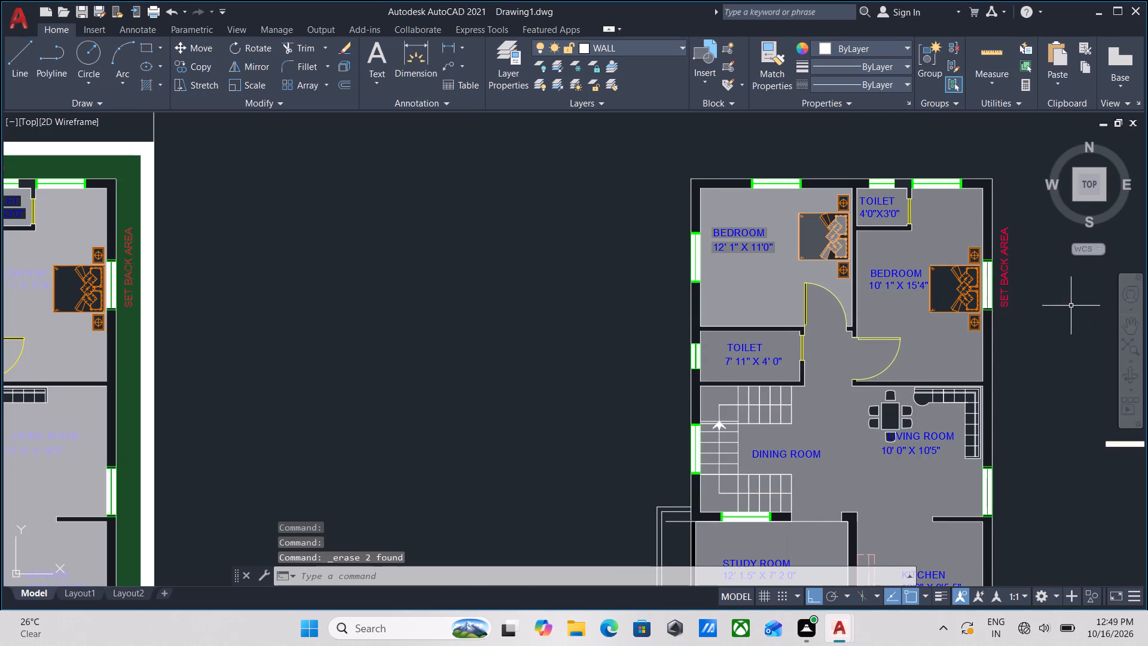
{"action": "middle_click_drag", "start_coordinate": [1070, 306], "coordinate": [920, 279]}
{"action": "scroll", "coordinate": [897, 294], "scroll_direction": "up", "scroll_amount": 1}
{"action": "left_click", "coordinate": [877, 300]}
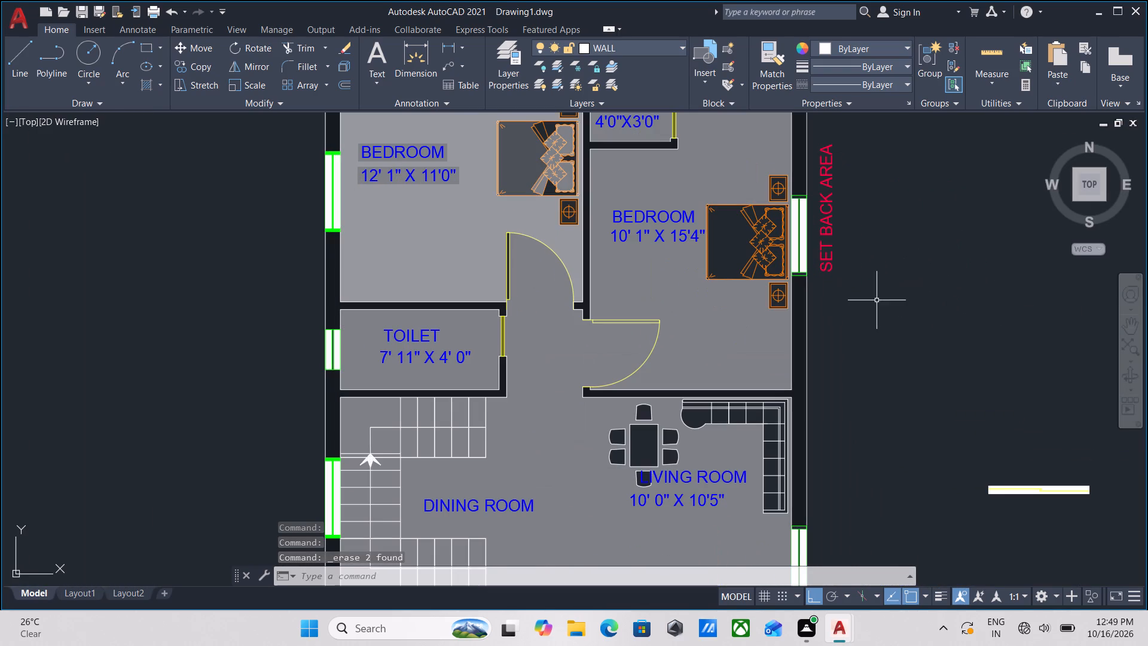
{"action": "left_click", "coordinate": [824, 228]}
{"action": "right_click", "coordinate": [824, 228]}
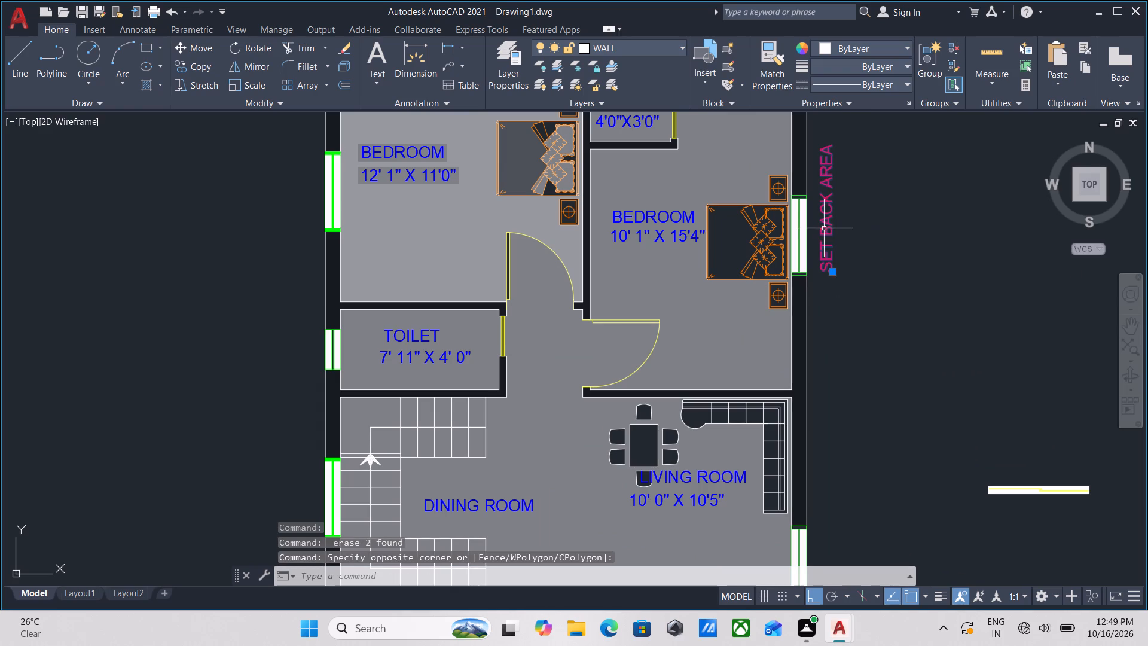
{"action": "left_click", "coordinate": [881, 332]}
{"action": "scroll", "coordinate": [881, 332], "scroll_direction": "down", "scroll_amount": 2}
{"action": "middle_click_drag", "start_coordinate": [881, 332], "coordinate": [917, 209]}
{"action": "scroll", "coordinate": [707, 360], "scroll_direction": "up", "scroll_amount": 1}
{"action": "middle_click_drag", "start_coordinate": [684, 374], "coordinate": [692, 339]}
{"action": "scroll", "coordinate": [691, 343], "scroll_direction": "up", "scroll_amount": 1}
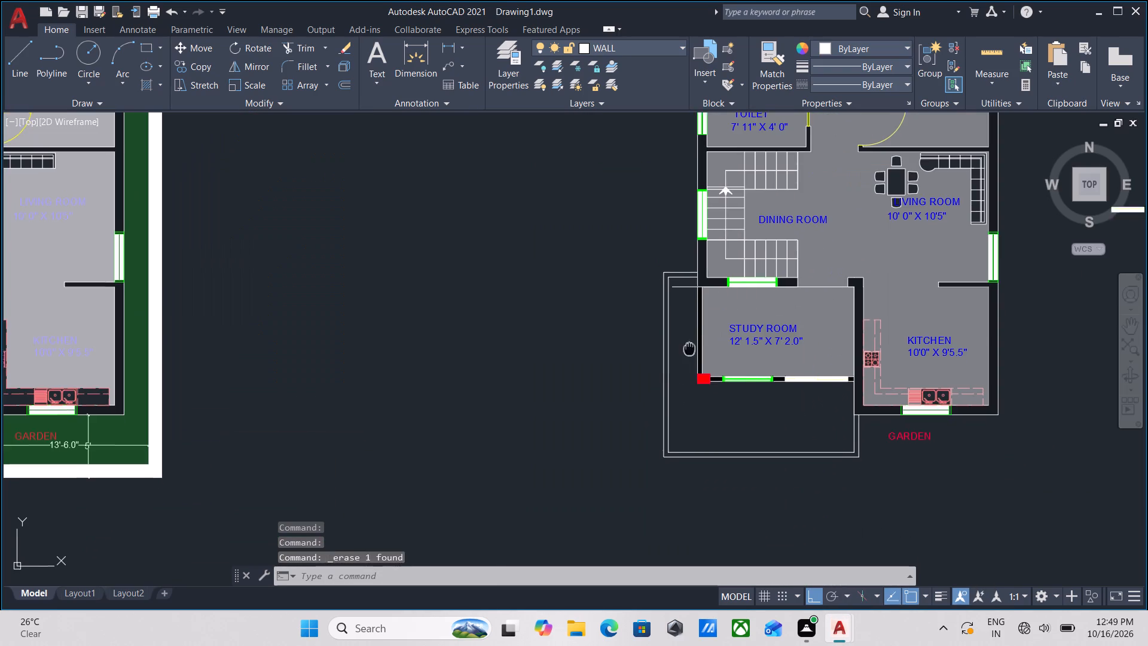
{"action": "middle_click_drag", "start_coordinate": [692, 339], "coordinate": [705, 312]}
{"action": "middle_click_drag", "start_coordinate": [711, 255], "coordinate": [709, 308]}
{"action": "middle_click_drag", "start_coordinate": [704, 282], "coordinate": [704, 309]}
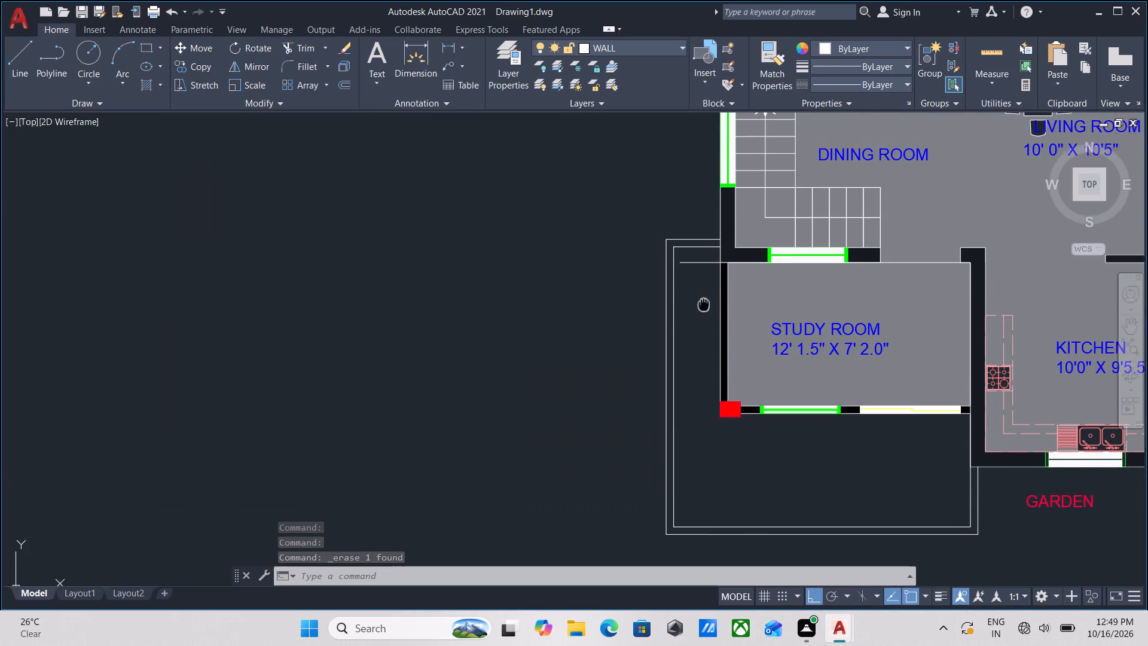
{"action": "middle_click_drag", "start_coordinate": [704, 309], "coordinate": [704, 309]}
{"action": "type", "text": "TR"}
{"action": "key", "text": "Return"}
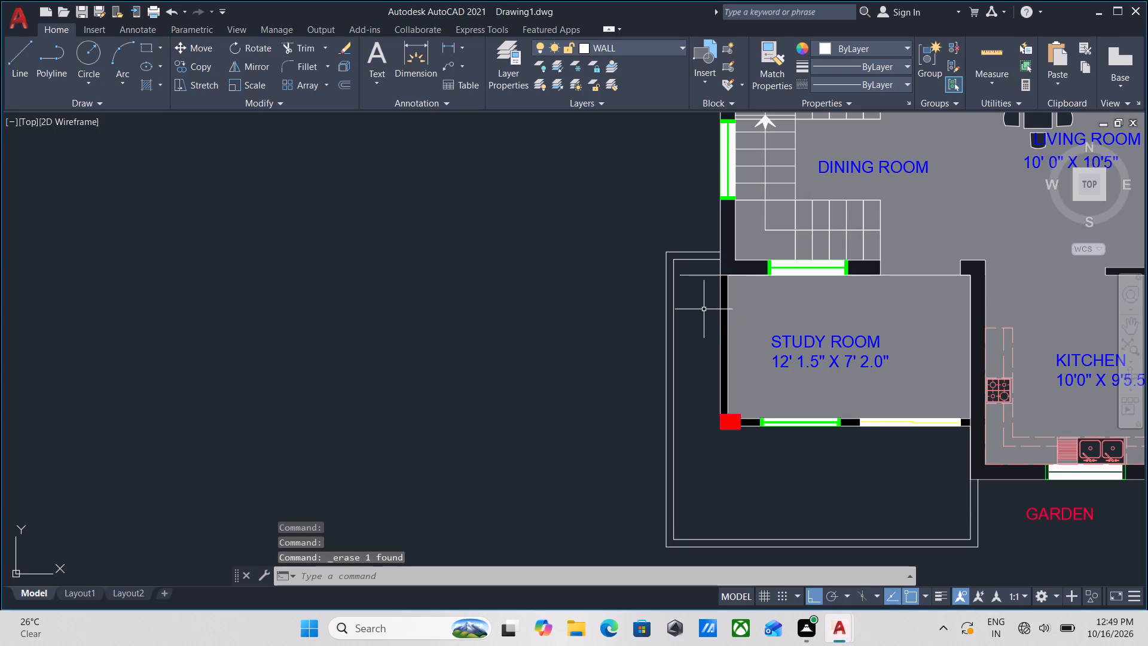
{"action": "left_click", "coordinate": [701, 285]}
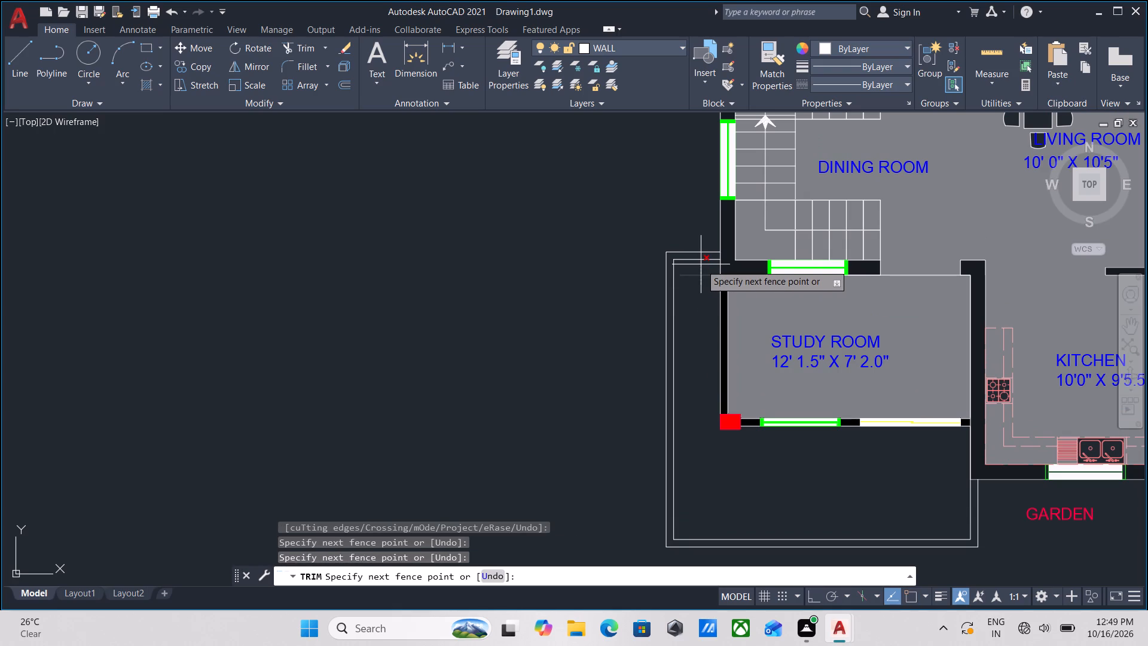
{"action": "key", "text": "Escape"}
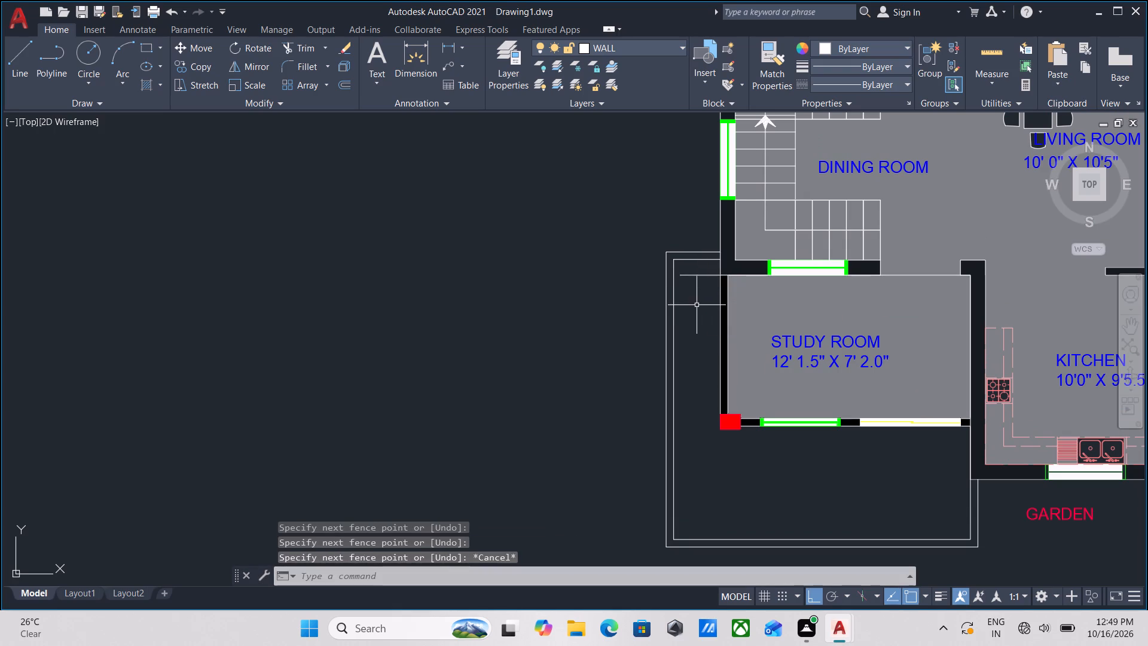
Erase the leftover short horizontal line inside the double-line outline beside the study room's upper-left corner.
{"action": "scroll", "coordinate": [698, 295], "scroll_direction": "up", "scroll_amount": 2}
{"action": "middle_click_drag", "start_coordinate": [698, 295], "coordinate": [700, 336]}
{"action": "left_click", "coordinate": [700, 336]}
{"action": "left_click", "coordinate": [690, 272]}
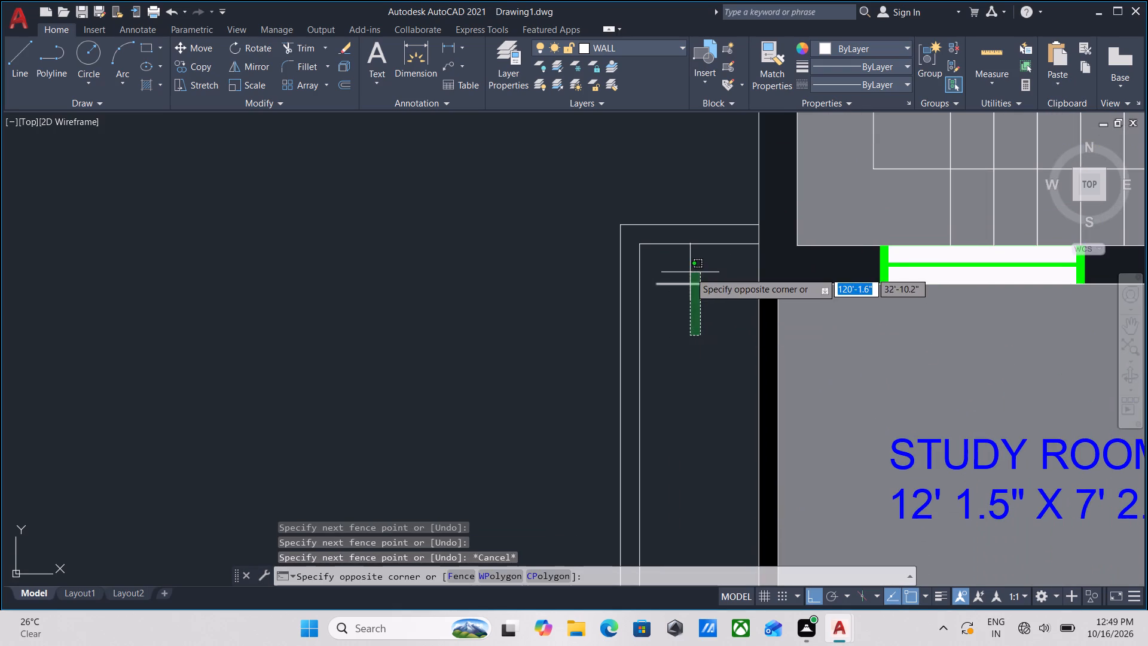
{"action": "right_click", "coordinate": [690, 272]}
{"action": "left_click", "coordinate": [709, 333]}
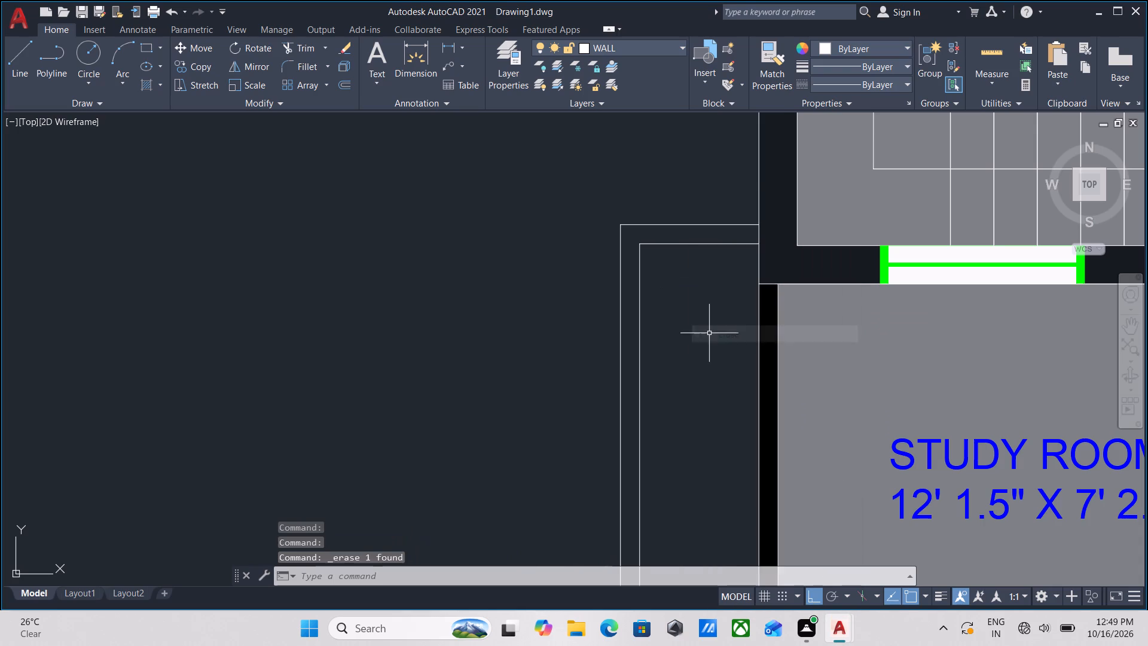
Fill the L-shaped area around the study room, inside the double-line outline, with a solid hatch at 59 transparency.
{"action": "scroll", "coordinate": [709, 333], "scroll_direction": "down", "scroll_amount": 2}
{"action": "middle_click_drag", "start_coordinate": [707, 320], "coordinate": [715, 263]}
{"action": "scroll", "coordinate": [716, 298], "scroll_direction": "down", "scroll_amount": 2}
{"action": "middle_click_drag", "start_coordinate": [714, 307], "coordinate": [711, 248]}
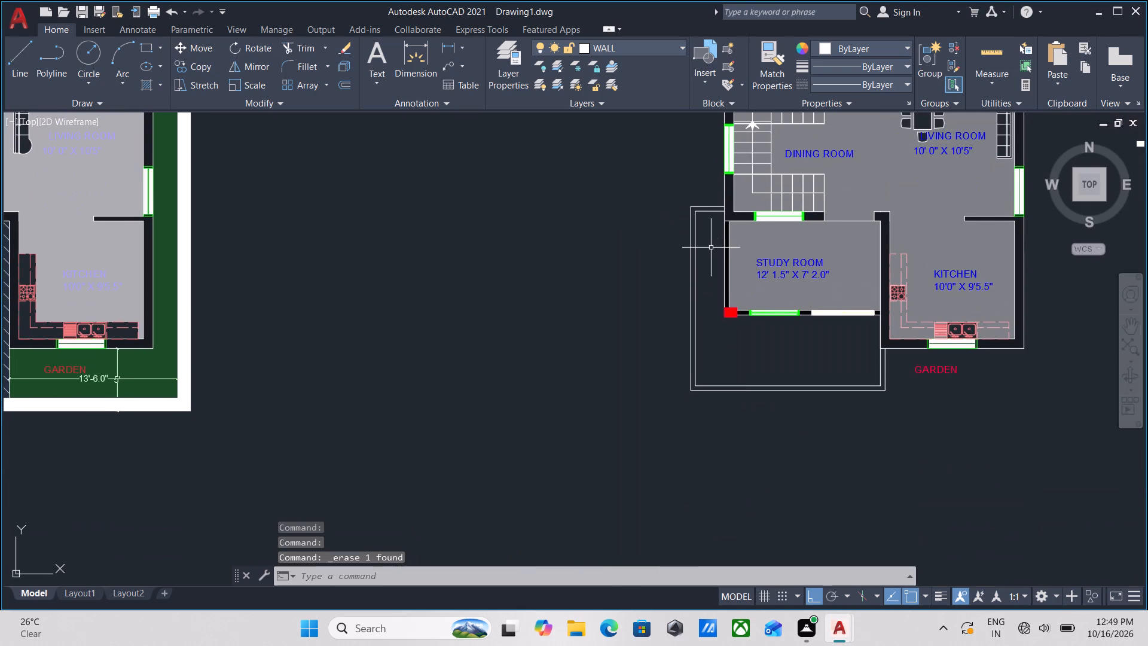
{"action": "key", "text": "h"}
{"action": "key", "text": "Return"}
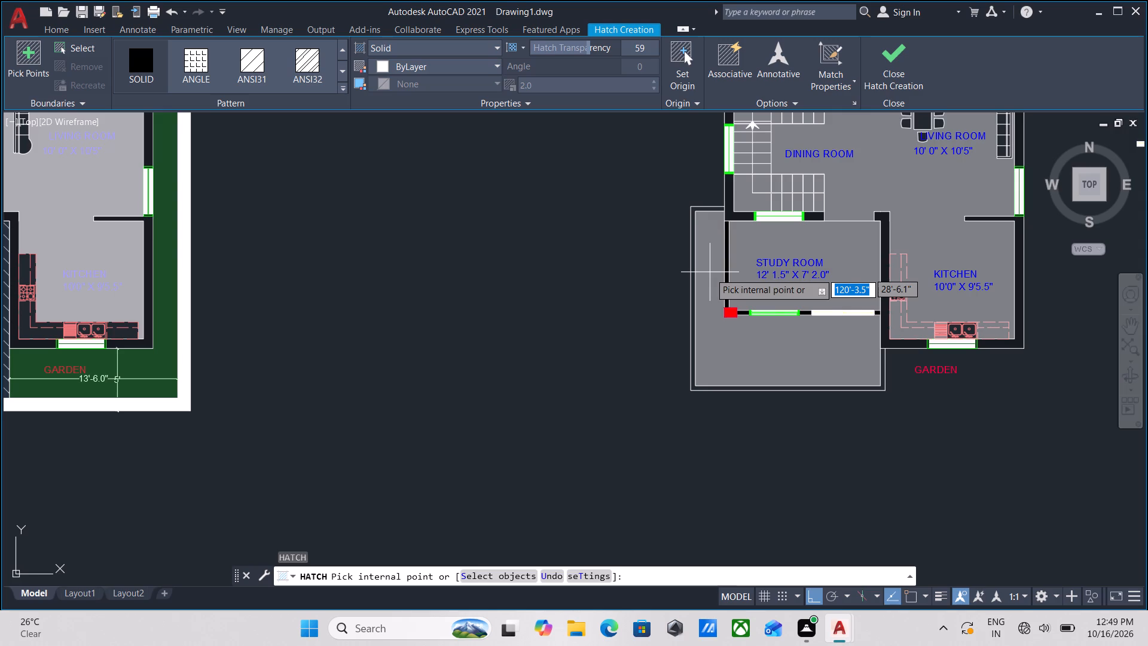
{"action": "scroll", "coordinate": [719, 291], "scroll_direction": "up", "scroll_amount": 2}
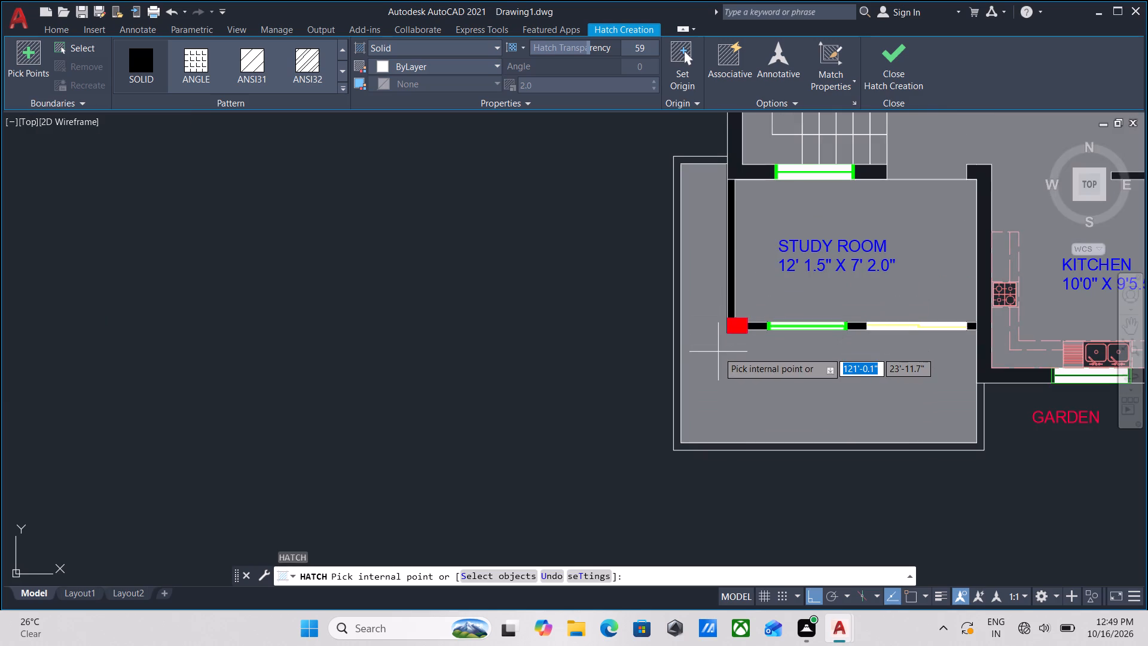
{"action": "left_click", "coordinate": [718, 352]}
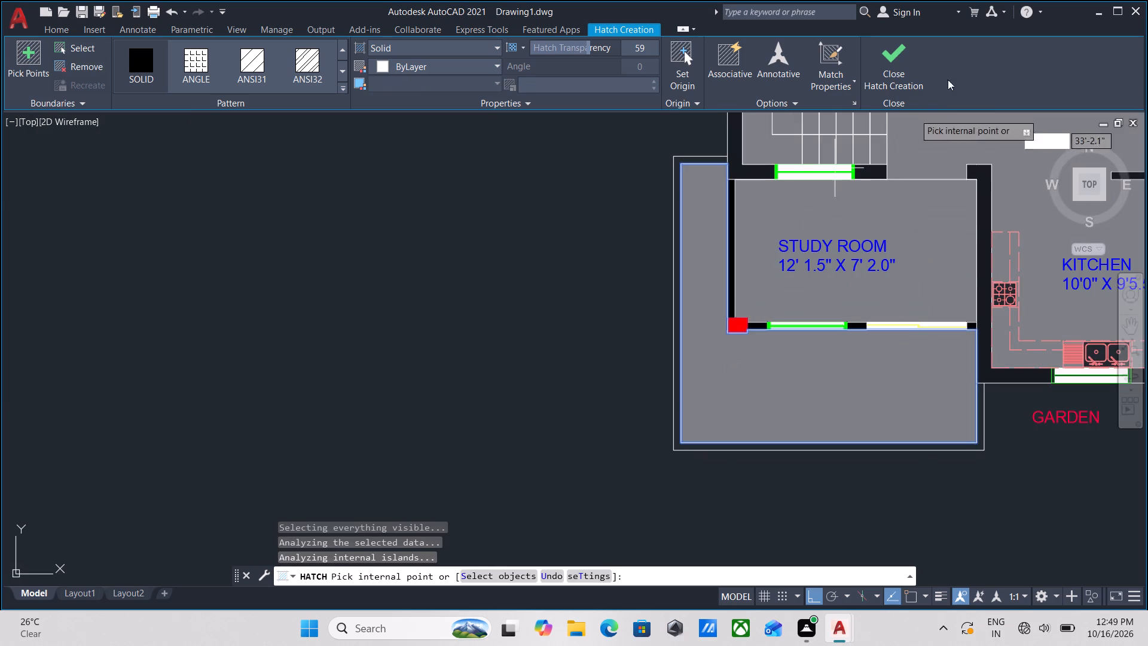
{"action": "left_click", "coordinate": [897, 58]}
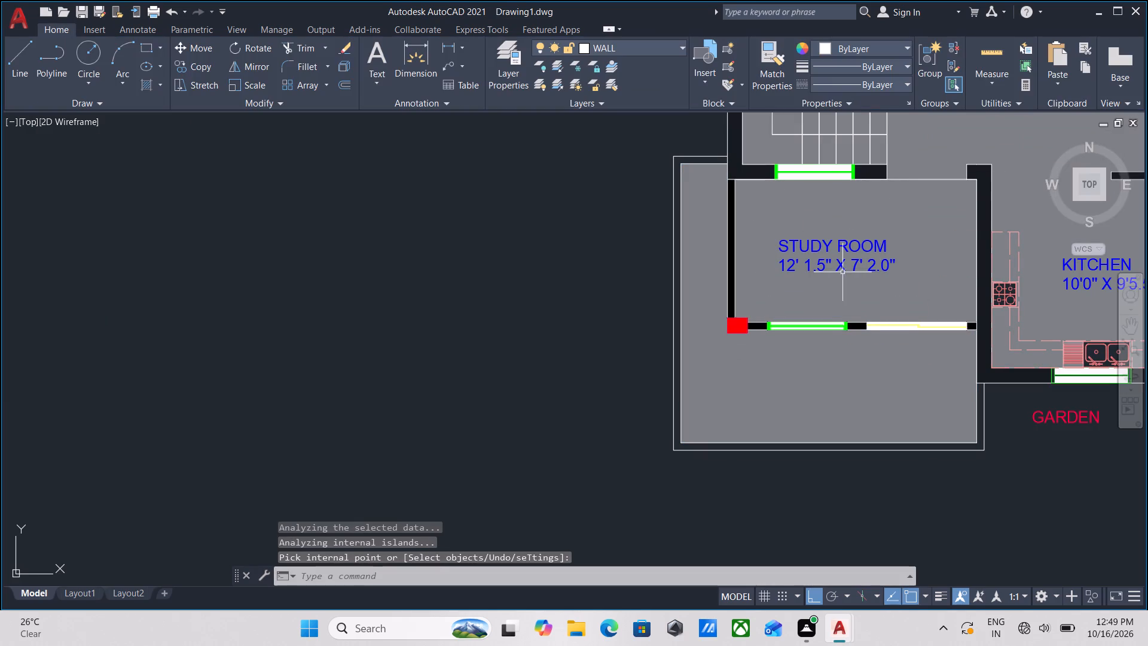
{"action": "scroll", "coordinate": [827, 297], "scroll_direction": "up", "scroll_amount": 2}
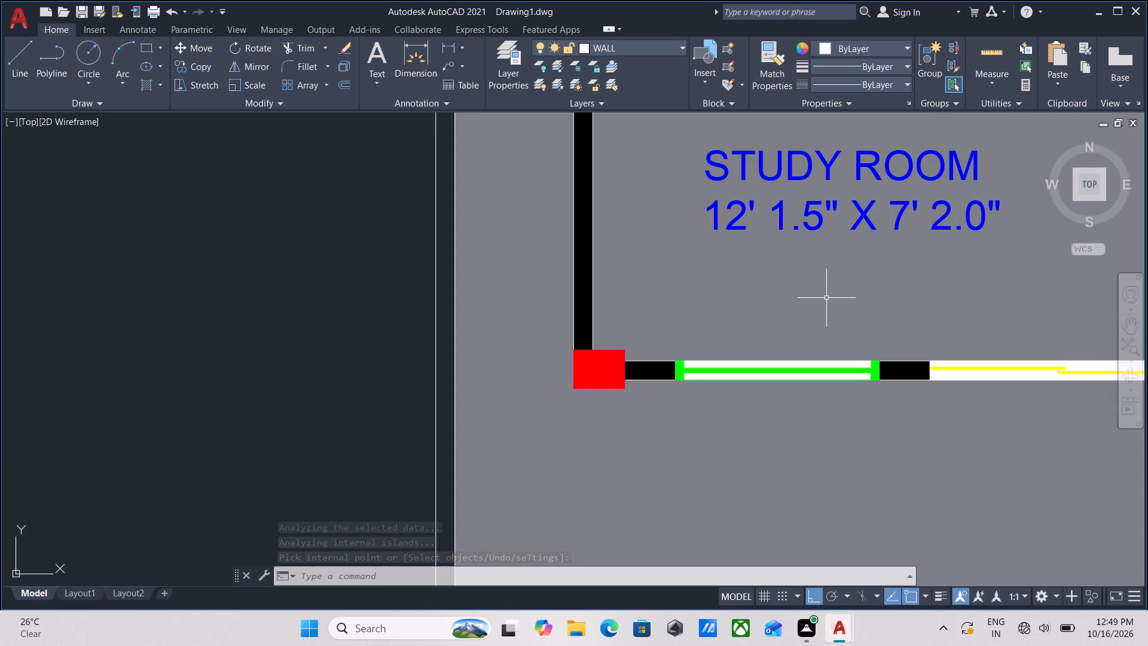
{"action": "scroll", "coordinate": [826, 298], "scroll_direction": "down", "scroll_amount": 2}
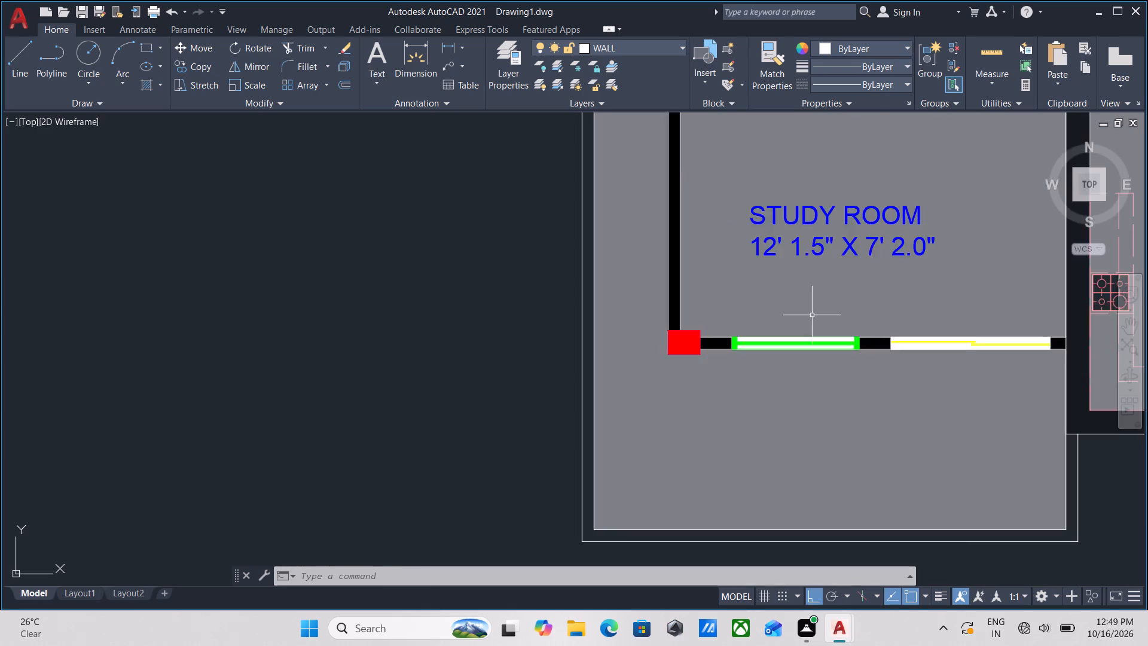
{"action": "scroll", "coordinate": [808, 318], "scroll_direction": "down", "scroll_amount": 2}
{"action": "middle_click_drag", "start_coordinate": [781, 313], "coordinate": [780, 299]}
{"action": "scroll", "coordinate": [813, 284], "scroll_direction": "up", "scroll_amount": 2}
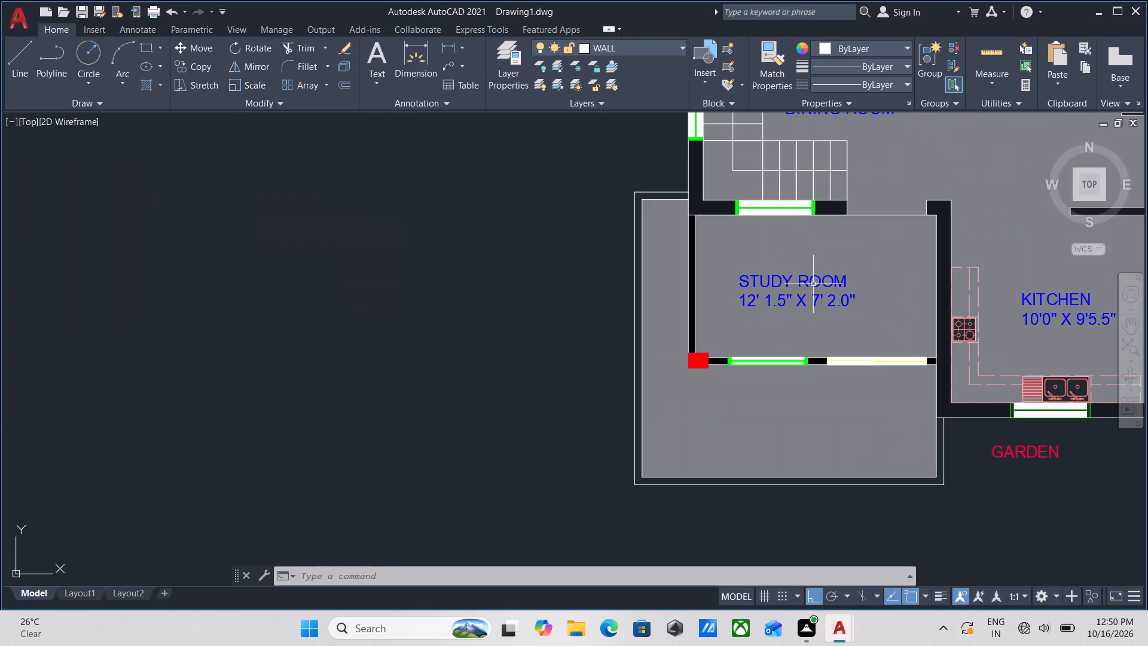
Hide the solid hatch that fills the L-shaped area around the study room.
{"action": "key", "text": "Escape"}
{"action": "scroll", "coordinate": [731, 359], "scroll_direction": "up", "scroll_amount": 2}
{"action": "key", "text": "Escape"}
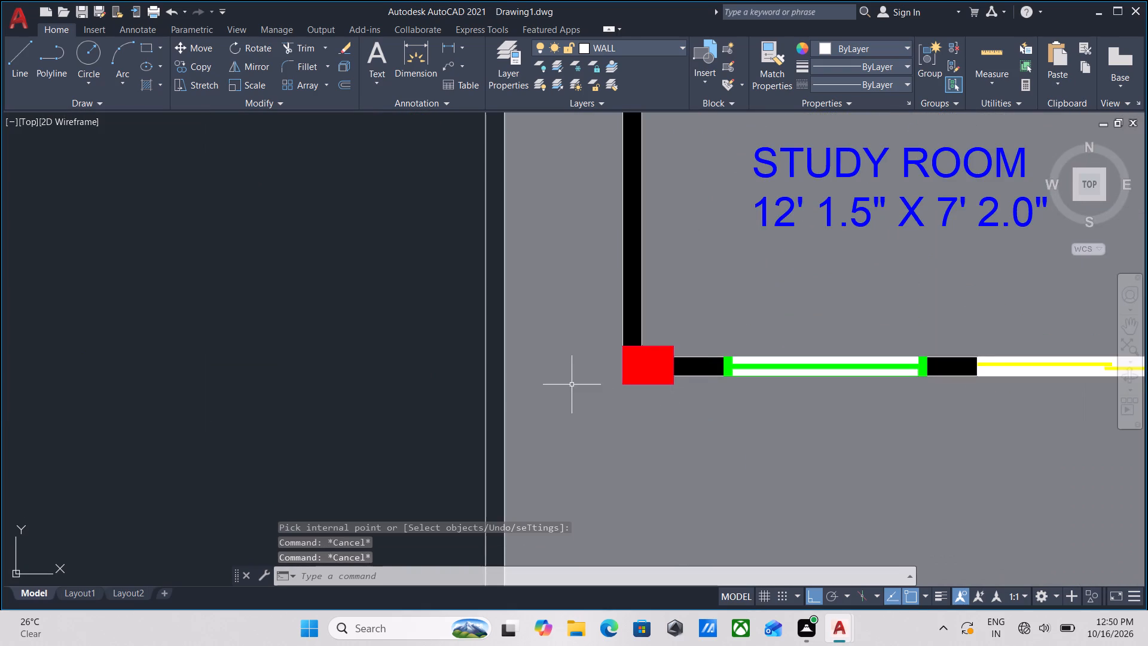
{"action": "left_click", "coordinate": [570, 384]}
{"action": "right_click", "coordinate": [570, 384]}
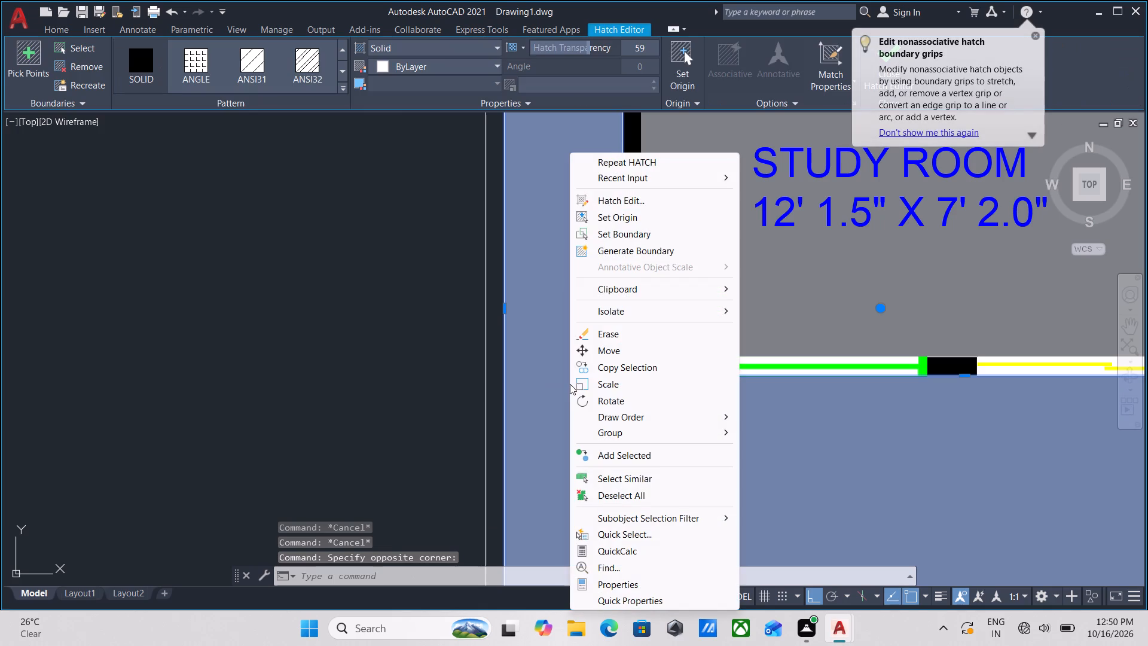
{"action": "left_click", "coordinate": [729, 308]}
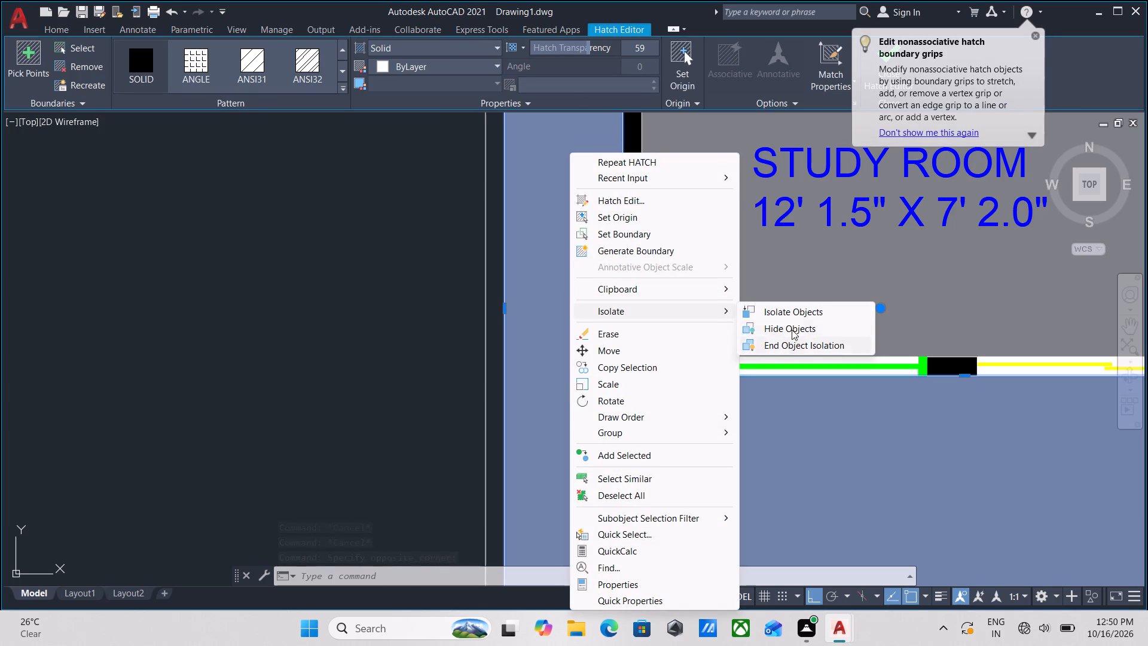
{"action": "left_click", "coordinate": [793, 324]}
Copy the STUDY ROOM label about 6' straight down into the empty area below the study room.
{"action": "scroll", "coordinate": [808, 292], "scroll_direction": "down", "scroll_amount": 2}
{"action": "middle_click_drag", "start_coordinate": [808, 292], "coordinate": [795, 330]}
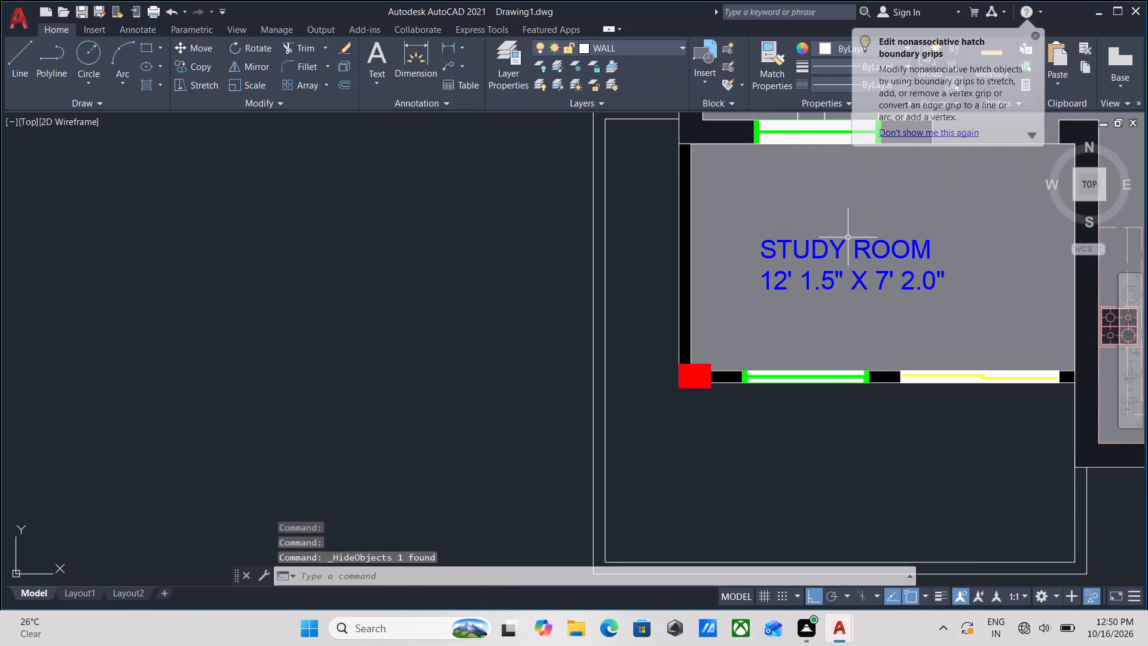
{"action": "scroll", "coordinate": [836, 244], "scroll_direction": "up", "scroll_amount": 2}
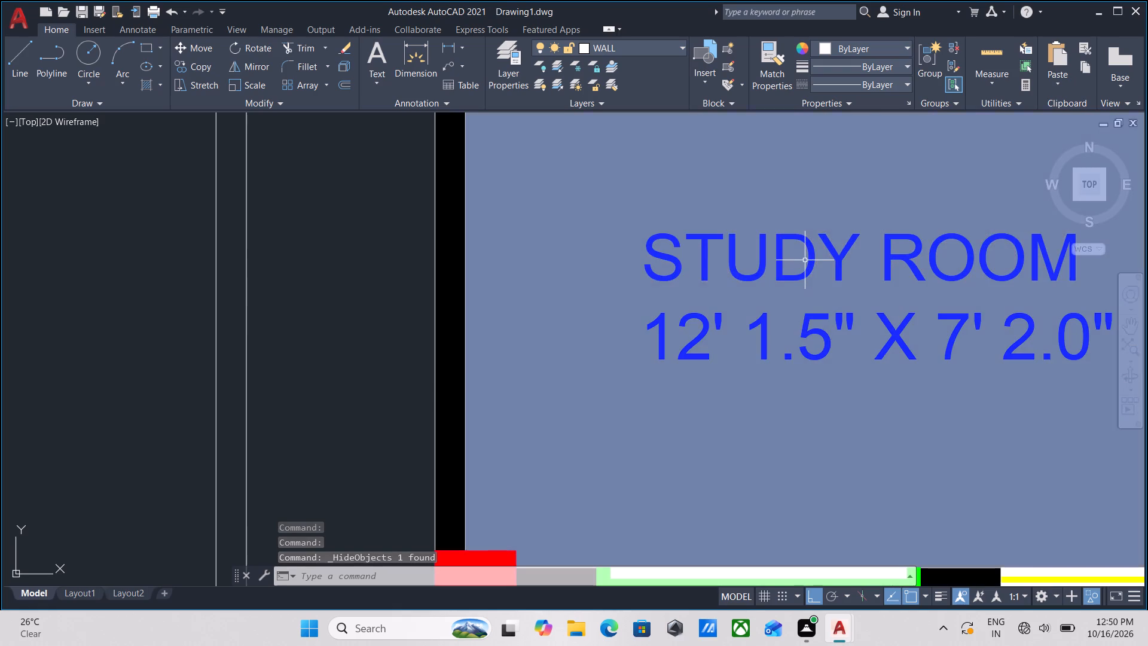
{"action": "left_click", "coordinate": [816, 261]}
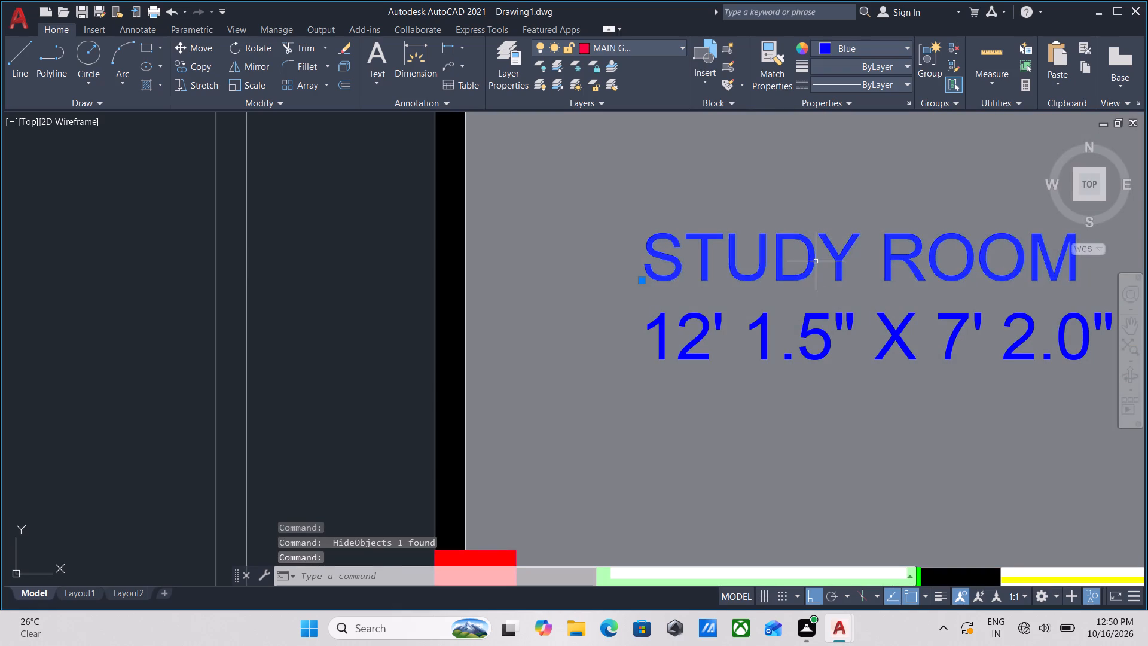
{"action": "type", "text": "CO"}
{"action": "key", "text": "Return"}
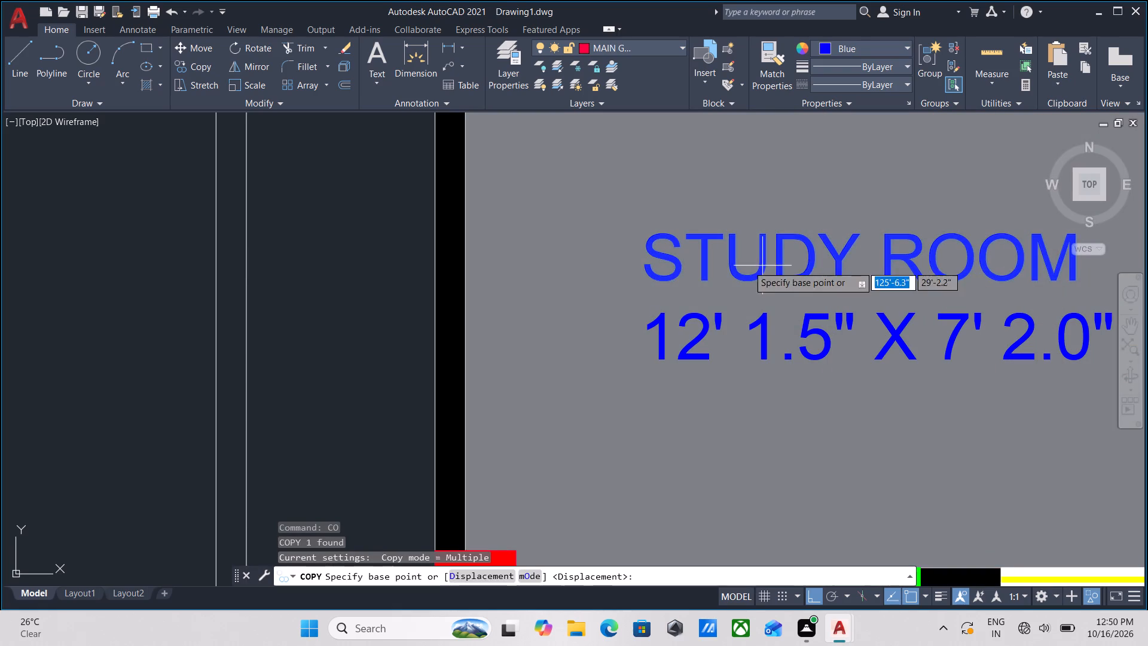
{"action": "left_click", "coordinate": [649, 272]}
{"action": "scroll", "coordinate": [649, 366], "scroll_direction": "down", "scroll_amount": 1}
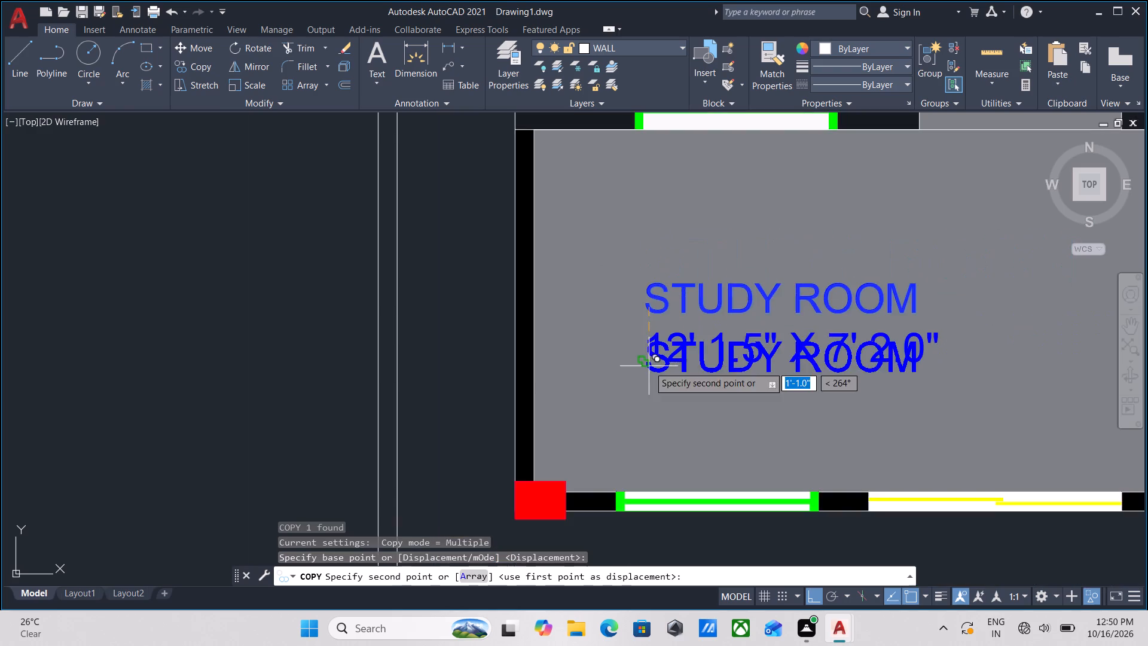
{"action": "middle_click_drag", "start_coordinate": [649, 366], "coordinate": [744, 133]}
{"action": "scroll", "coordinate": [760, 221], "scroll_direction": "down", "scroll_amount": 2}
{"action": "middle_click_drag", "start_coordinate": [760, 222], "coordinate": [776, 127]}
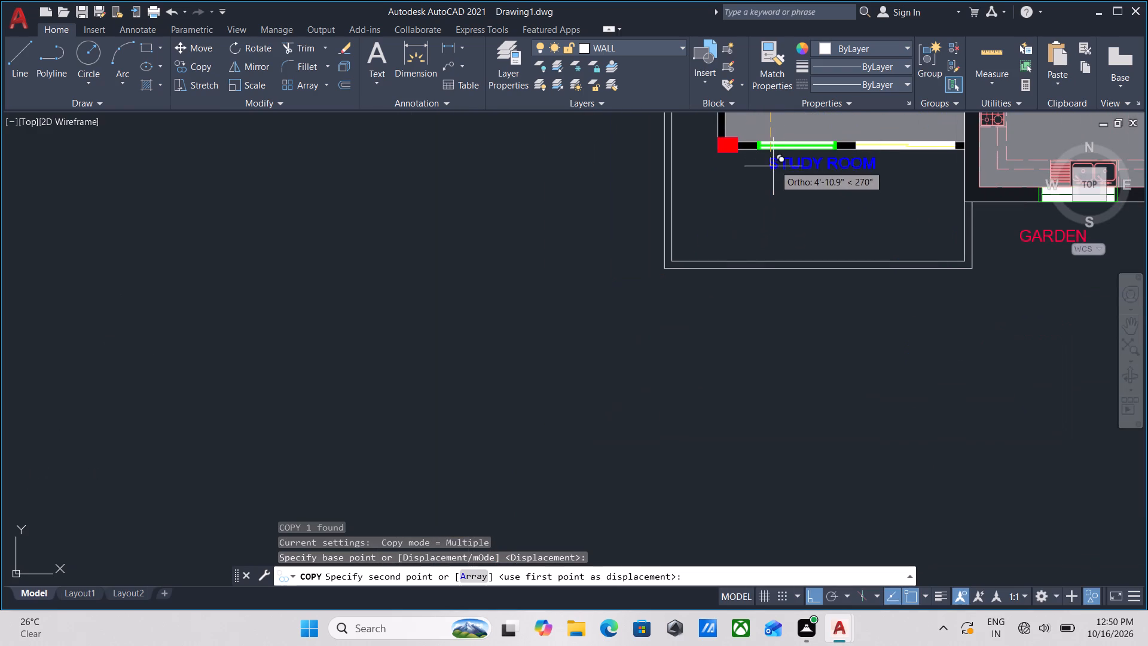
{"action": "left_click", "coordinate": [777, 191]}
{"action": "middle_click_drag", "start_coordinate": [777, 187], "coordinate": [768, 297]}
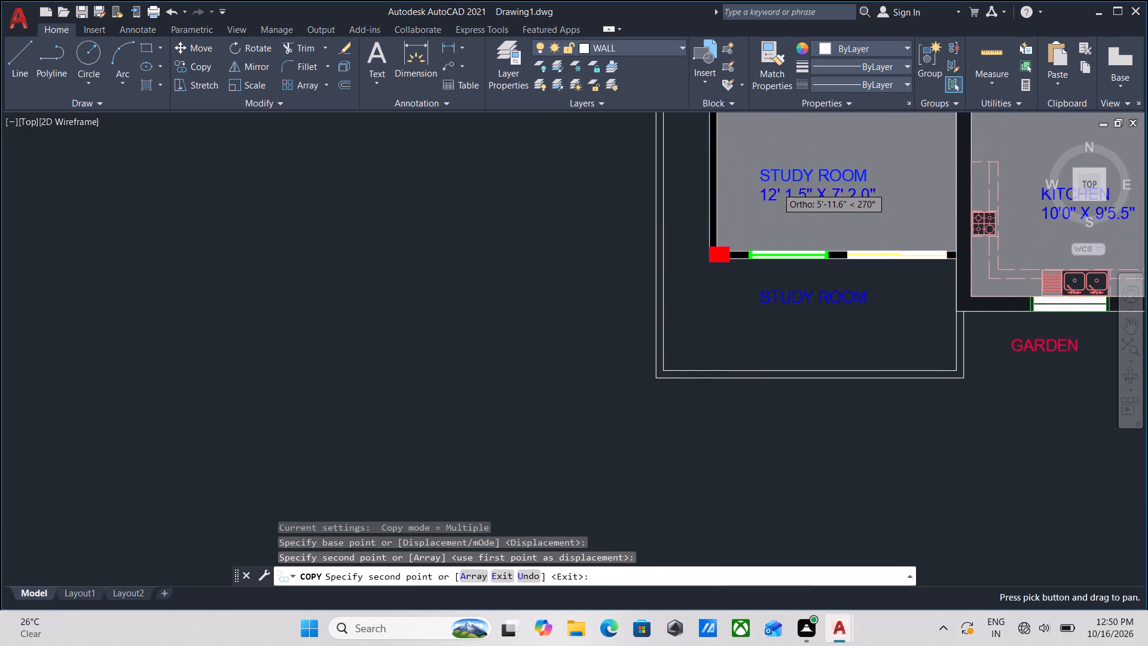
{"action": "key", "text": "Escape"}
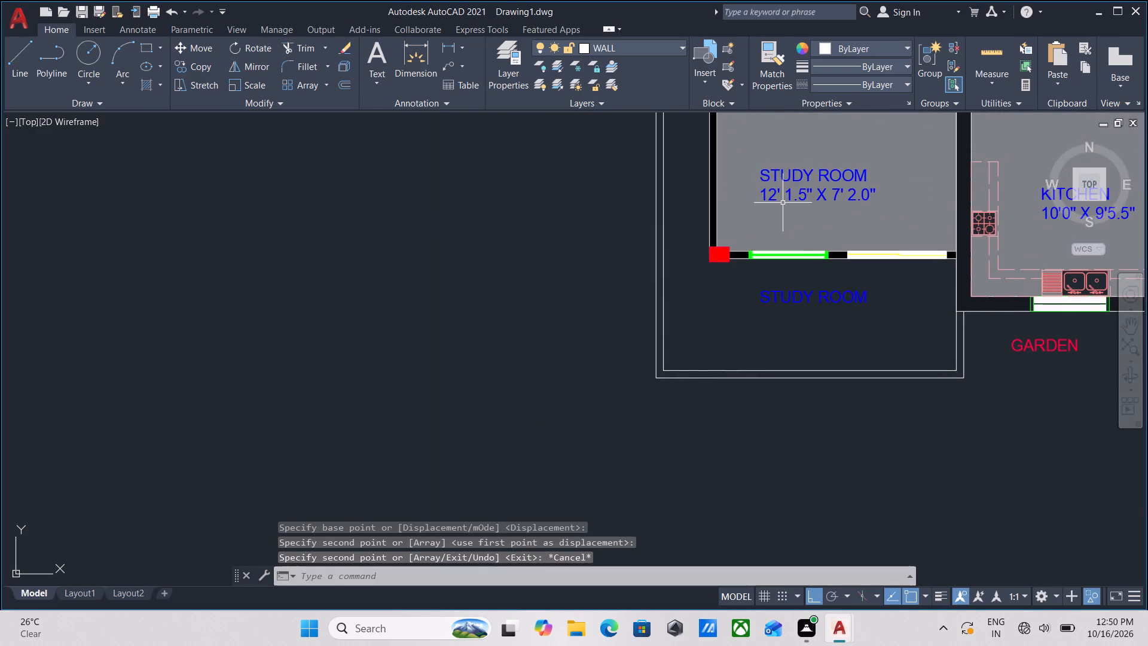
Change the copied label's text below the study room to SIT OUT AREA.
{"action": "scroll", "coordinate": [799, 281], "scroll_direction": "up", "scroll_amount": 2}
{"action": "key", "text": "Escape"}
{"action": "double_click", "coordinate": [805, 328]}
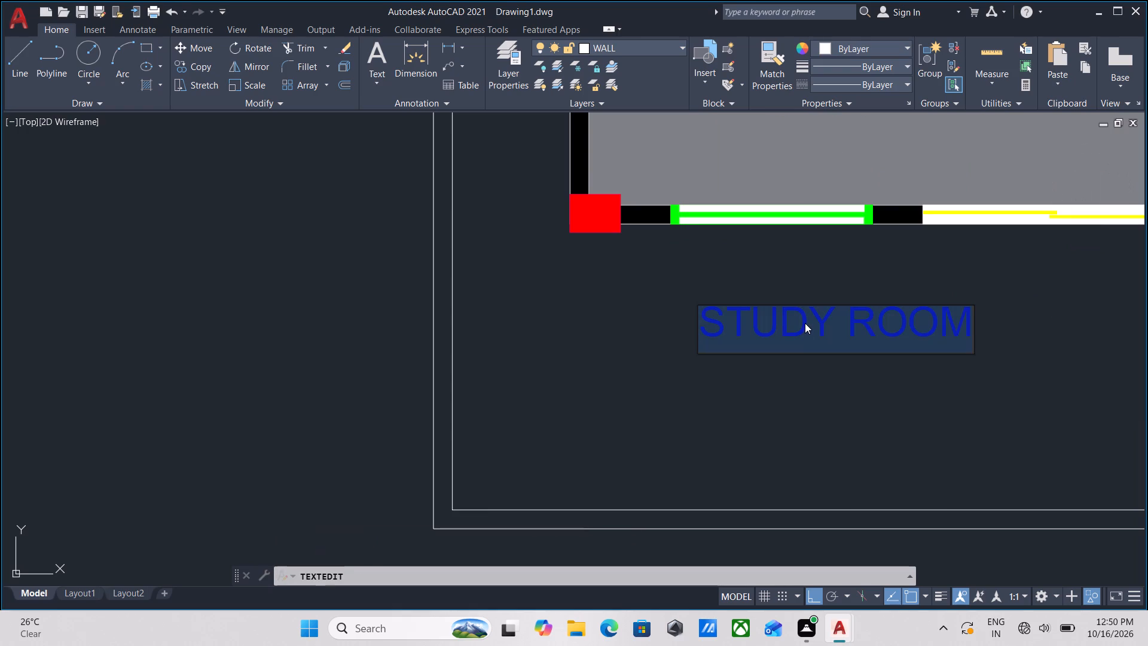
{"action": "type", "text": "SIT"}
{"action": "type", "text": "OUT"}
{"action": "key", "text": "space"}
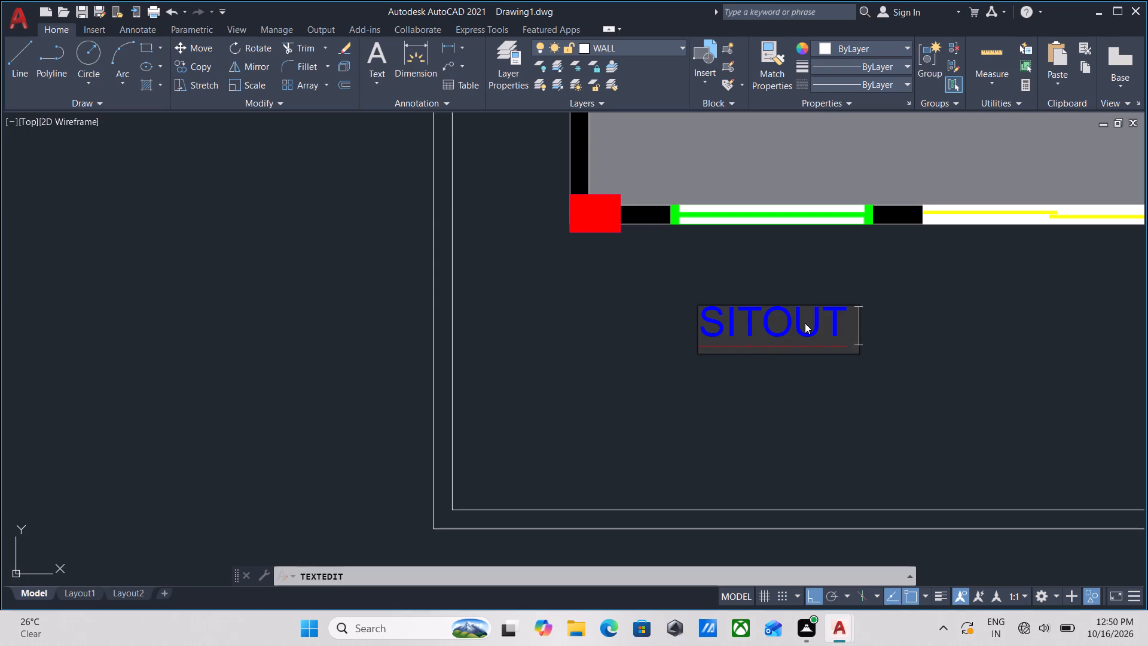
{"action": "key", "text": "BackSpace"}
{"action": "key", "text": "BackSpace"}
{"action": "key", "text": "BackSpace"}
{"action": "key", "text": "BackSpace"}
{"action": "key", "text": "space"}
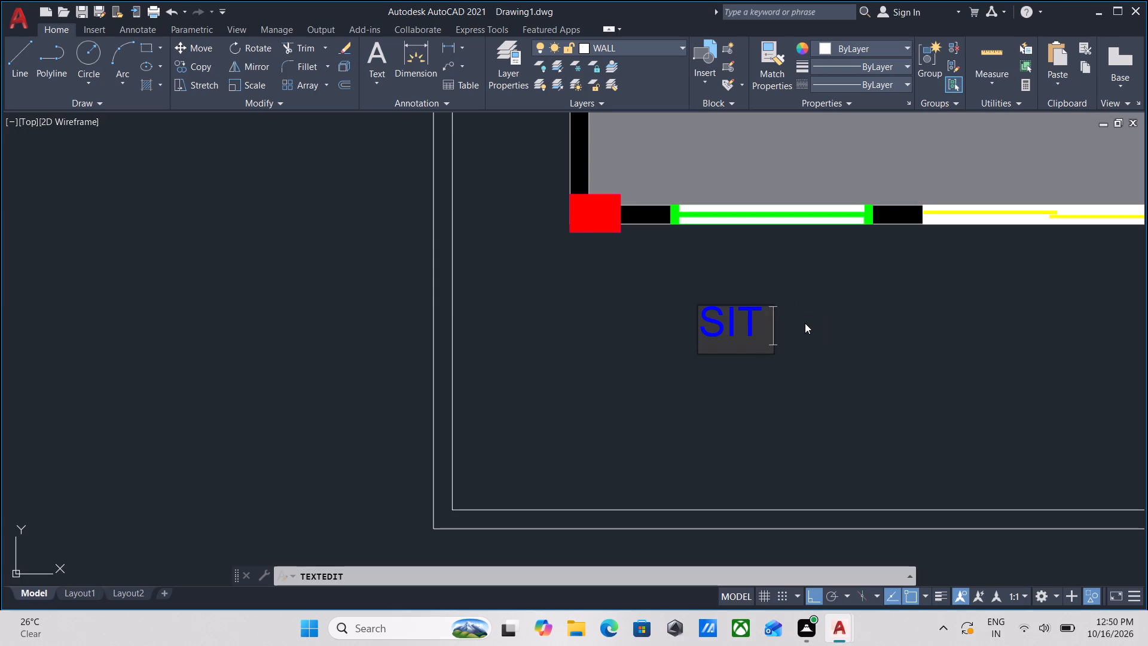
{"action": "type", "text": "OUT AREA"}
{"action": "key", "text": "Return"}
{"action": "key", "text": "Return"}
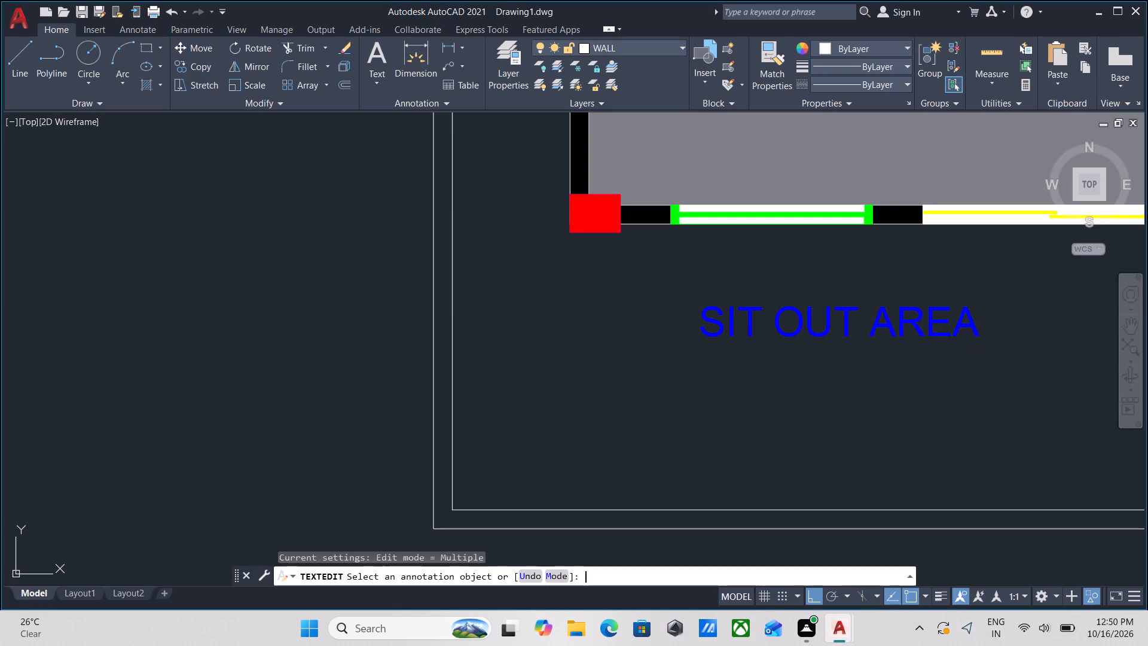
End the object isolation to bring back the hidden hatch around the study room.
{"action": "scroll", "coordinate": [746, 304], "scroll_direction": "down", "scroll_amount": 2}
{"action": "right_click", "coordinate": [728, 330]}
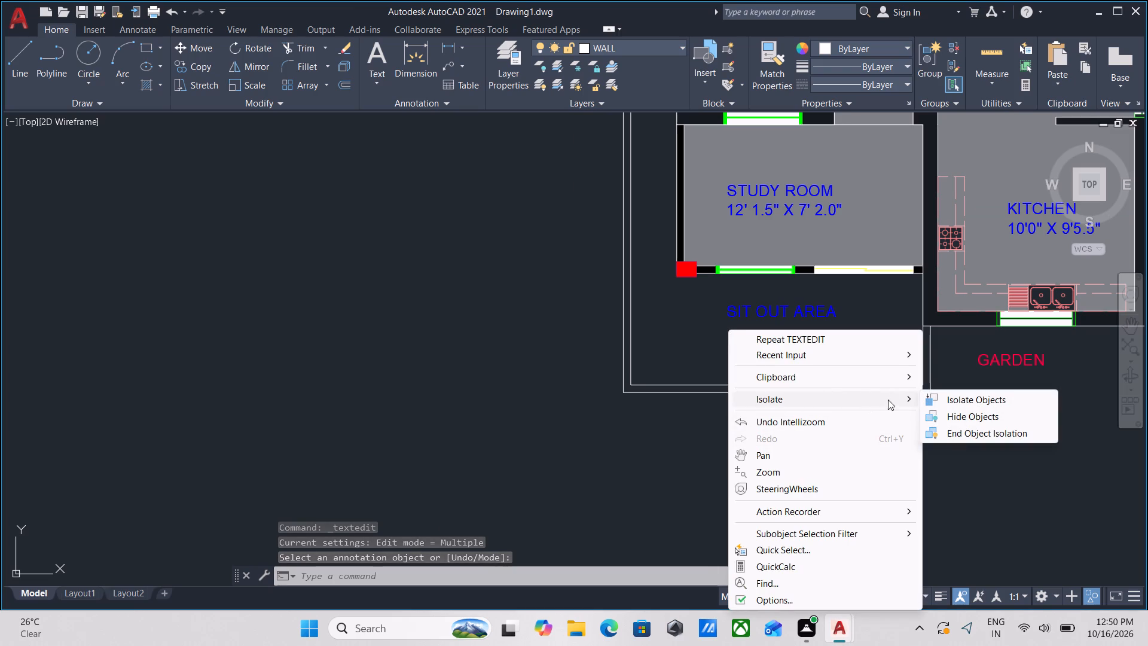
{"action": "left_click", "coordinate": [942, 429]}
Add a vertical linear dimension along the copied plan's right outer wall, from its top corner to the bottom corner beside the kitchen.
{"action": "scroll", "coordinate": [826, 325], "scroll_direction": "down", "scroll_amount": 3}
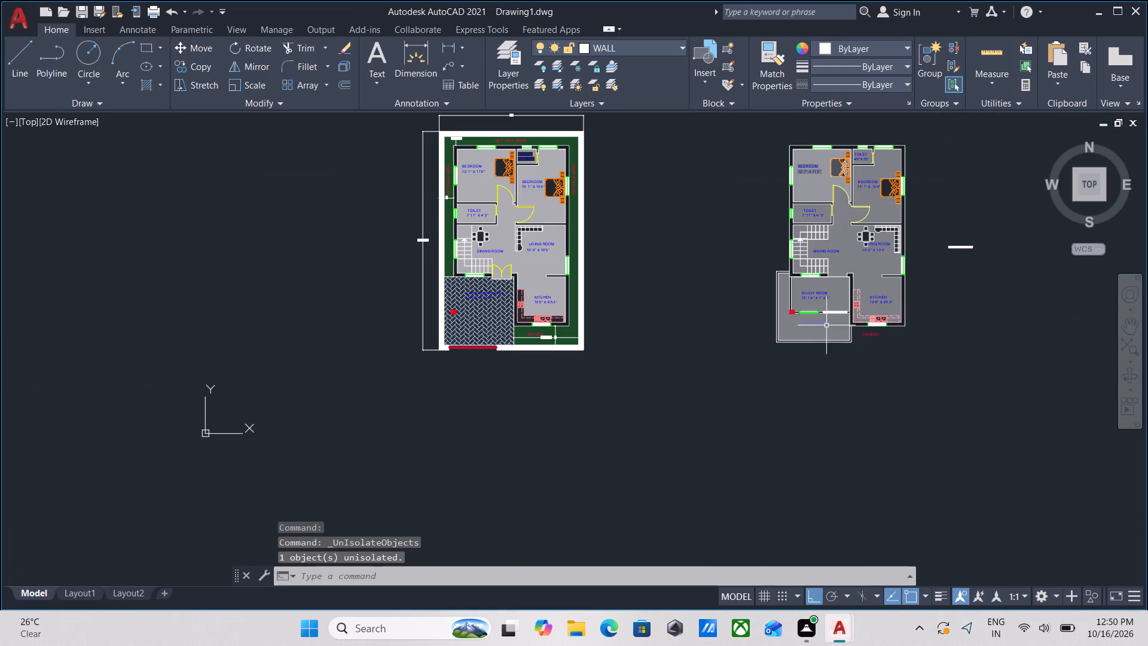
{"action": "middle_click_drag", "start_coordinate": [679, 330], "coordinate": [686, 400]}
{"action": "middle_click_drag", "start_coordinate": [774, 261], "coordinate": [600, 312]}
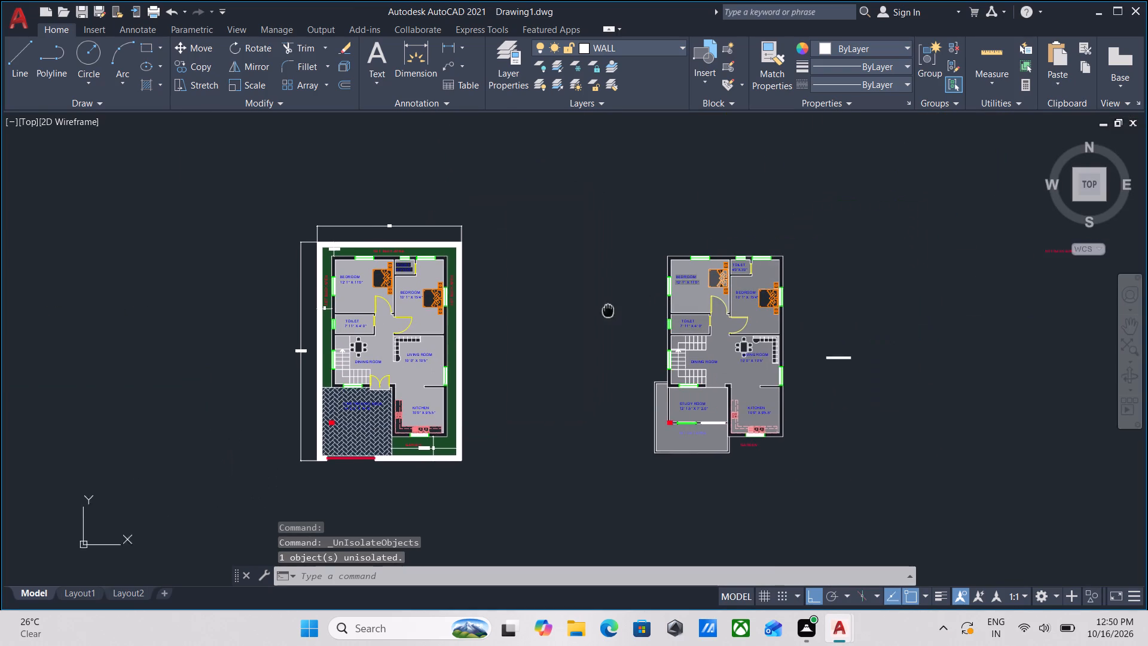
{"action": "middle_click_drag", "start_coordinate": [600, 312], "coordinate": [588, 315]}
{"action": "middle_click_drag", "start_coordinate": [588, 323], "coordinate": [594, 318]}
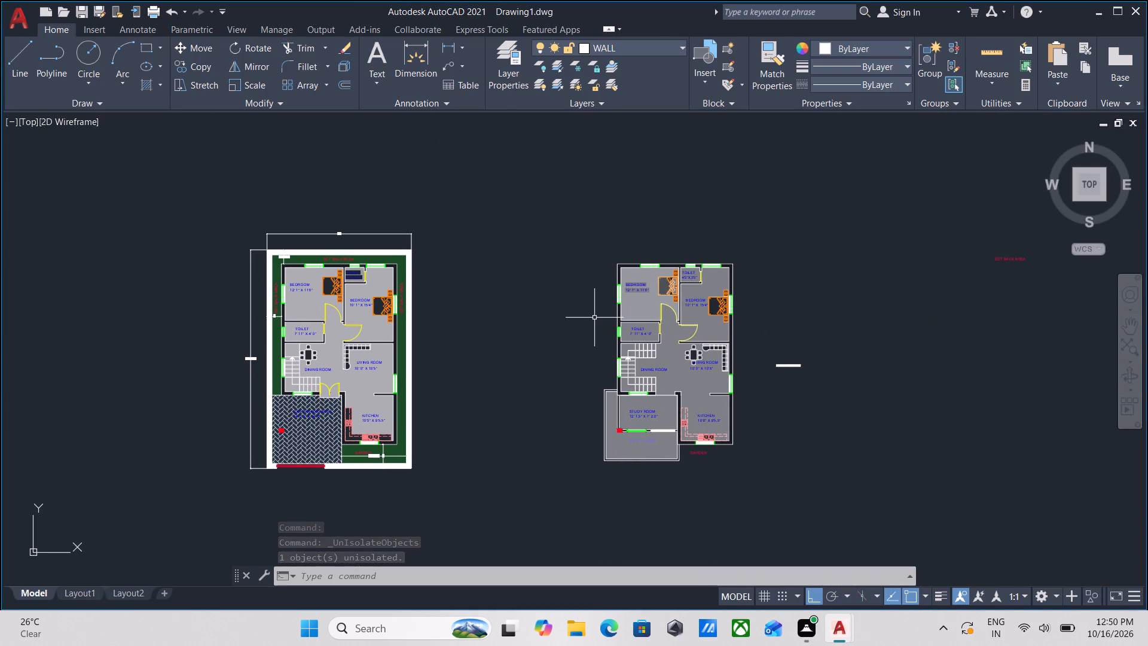
{"action": "type", "text": "DLI"}
{"action": "key", "text": "Return"}
{"action": "scroll", "coordinate": [718, 275], "scroll_direction": "up", "scroll_amount": 2}
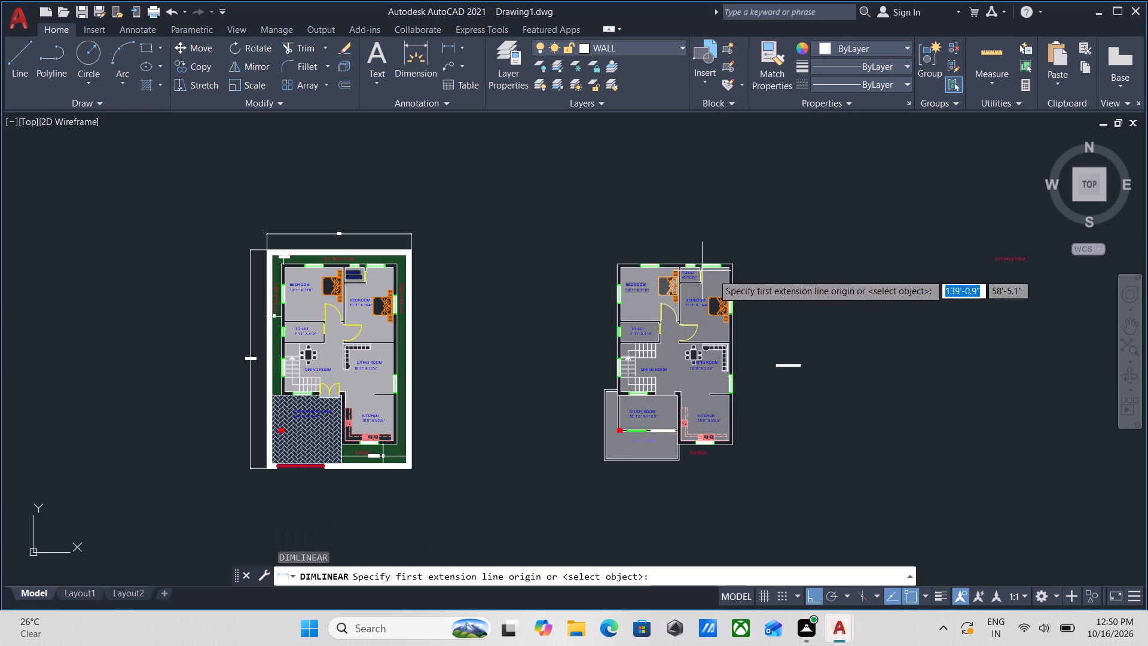
{"action": "left_click", "coordinate": [761, 247]}
{"action": "middle_click_drag", "start_coordinate": [771, 431], "coordinate": [775, 245]}
{"action": "middle_click_drag", "start_coordinate": [763, 432], "coordinate": [762, 343]}
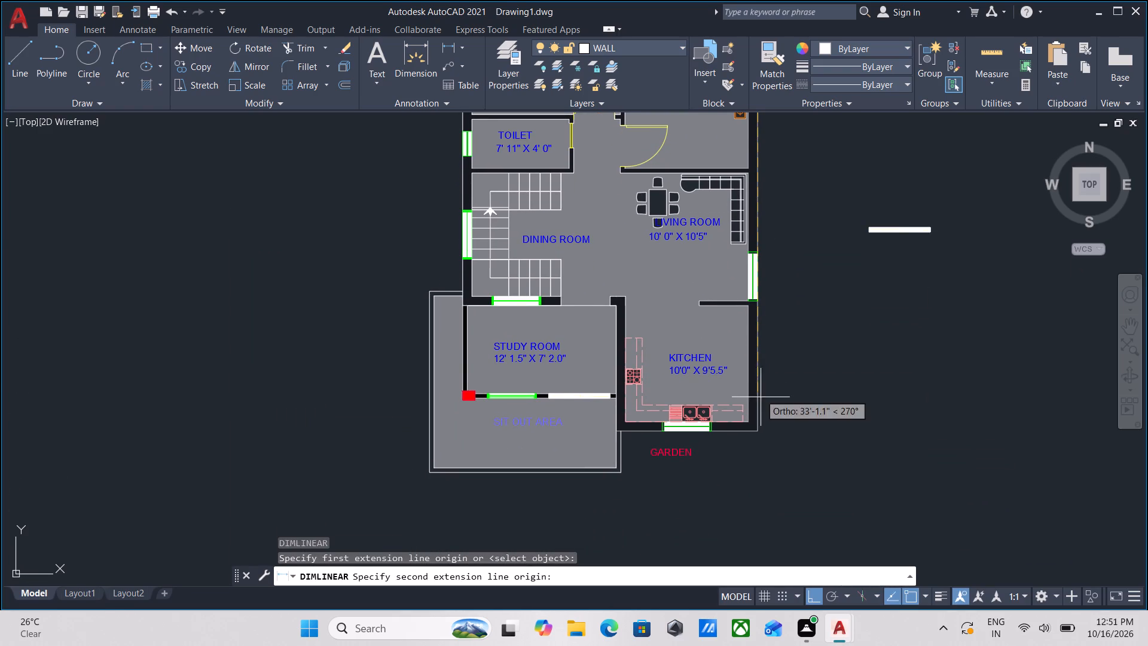
{"action": "left_click", "coordinate": [761, 430]}
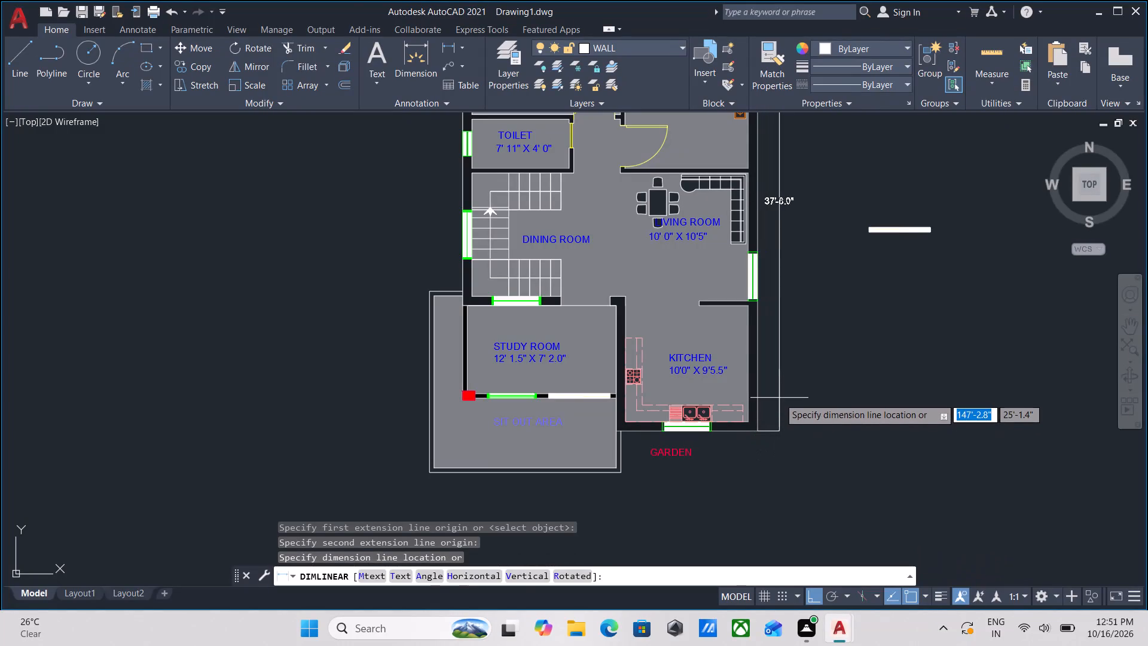
{"action": "left_click", "coordinate": [779, 398]}
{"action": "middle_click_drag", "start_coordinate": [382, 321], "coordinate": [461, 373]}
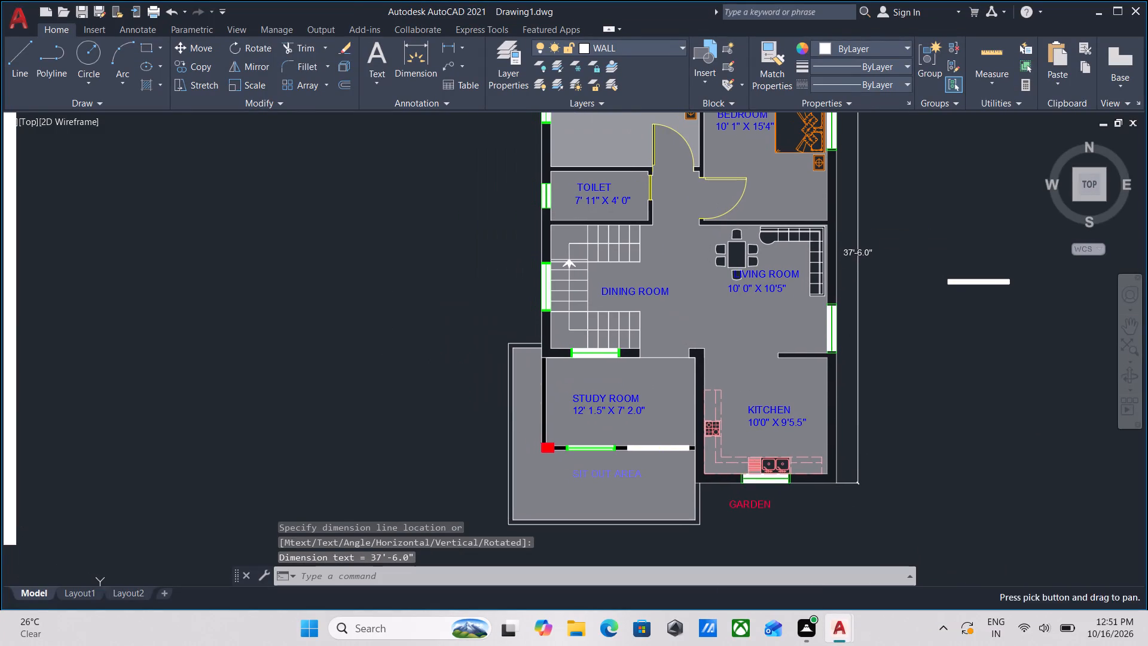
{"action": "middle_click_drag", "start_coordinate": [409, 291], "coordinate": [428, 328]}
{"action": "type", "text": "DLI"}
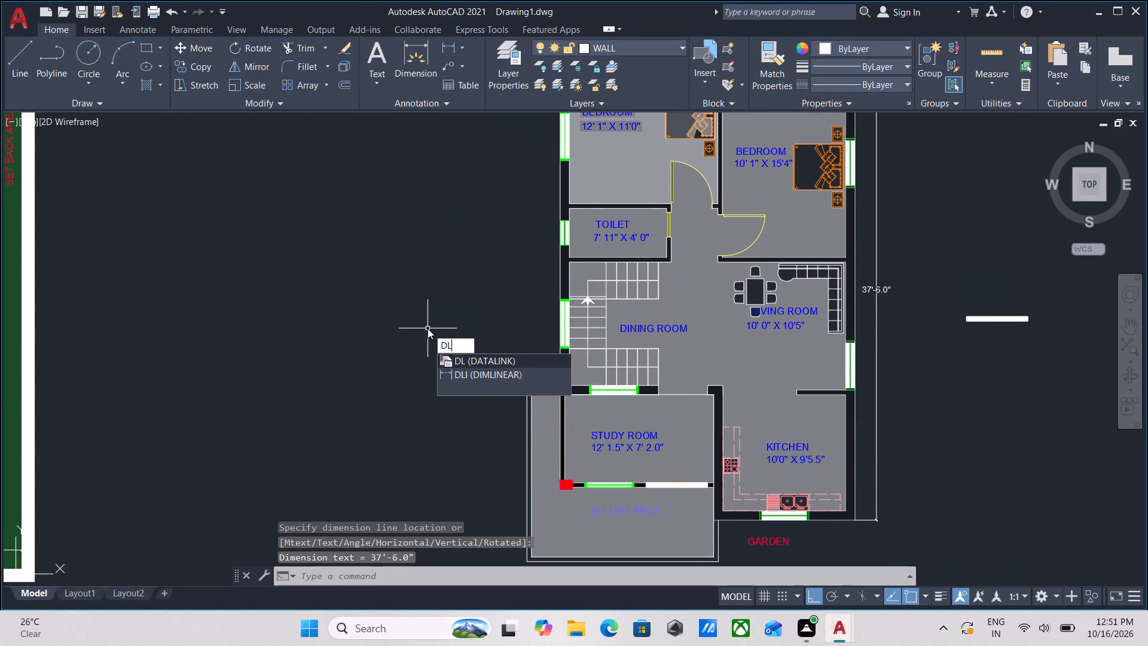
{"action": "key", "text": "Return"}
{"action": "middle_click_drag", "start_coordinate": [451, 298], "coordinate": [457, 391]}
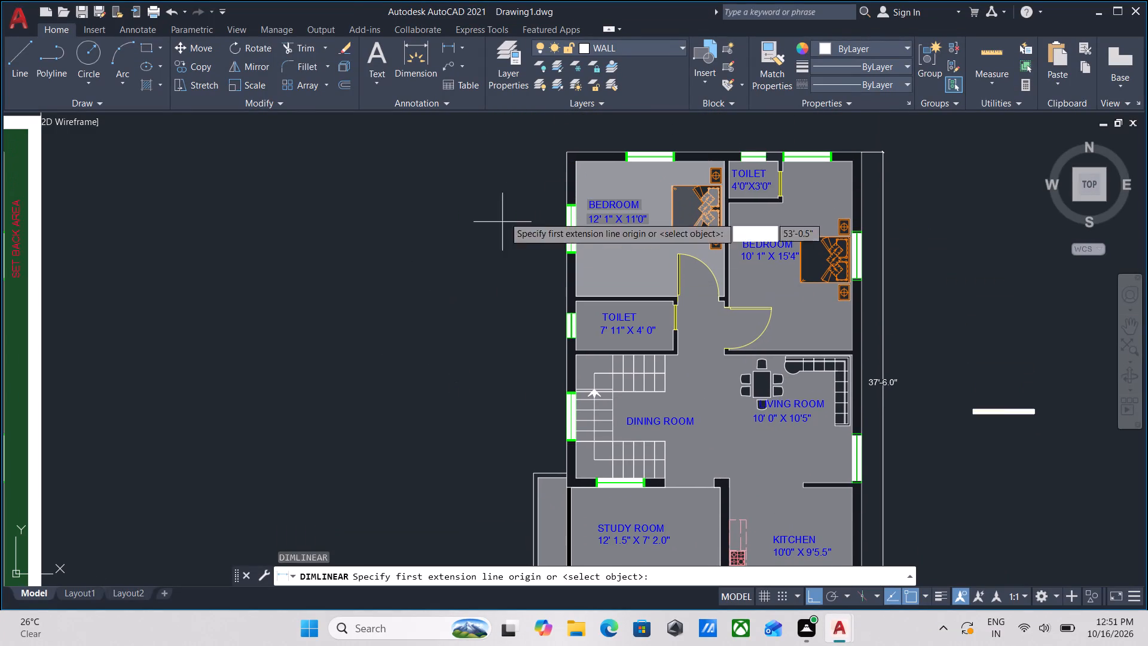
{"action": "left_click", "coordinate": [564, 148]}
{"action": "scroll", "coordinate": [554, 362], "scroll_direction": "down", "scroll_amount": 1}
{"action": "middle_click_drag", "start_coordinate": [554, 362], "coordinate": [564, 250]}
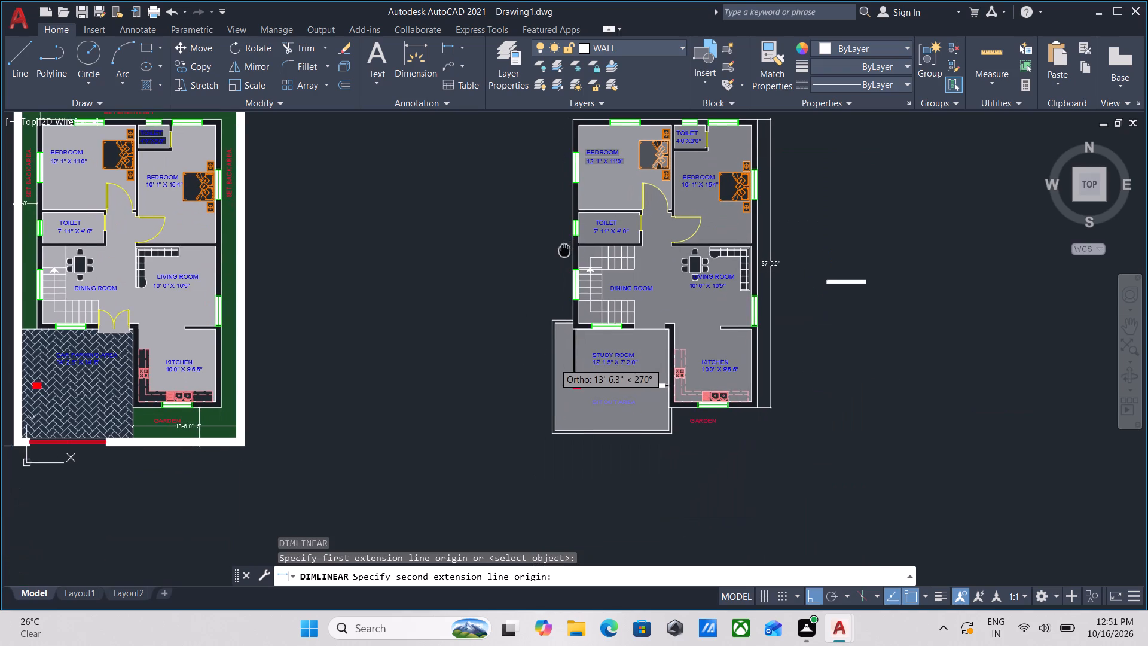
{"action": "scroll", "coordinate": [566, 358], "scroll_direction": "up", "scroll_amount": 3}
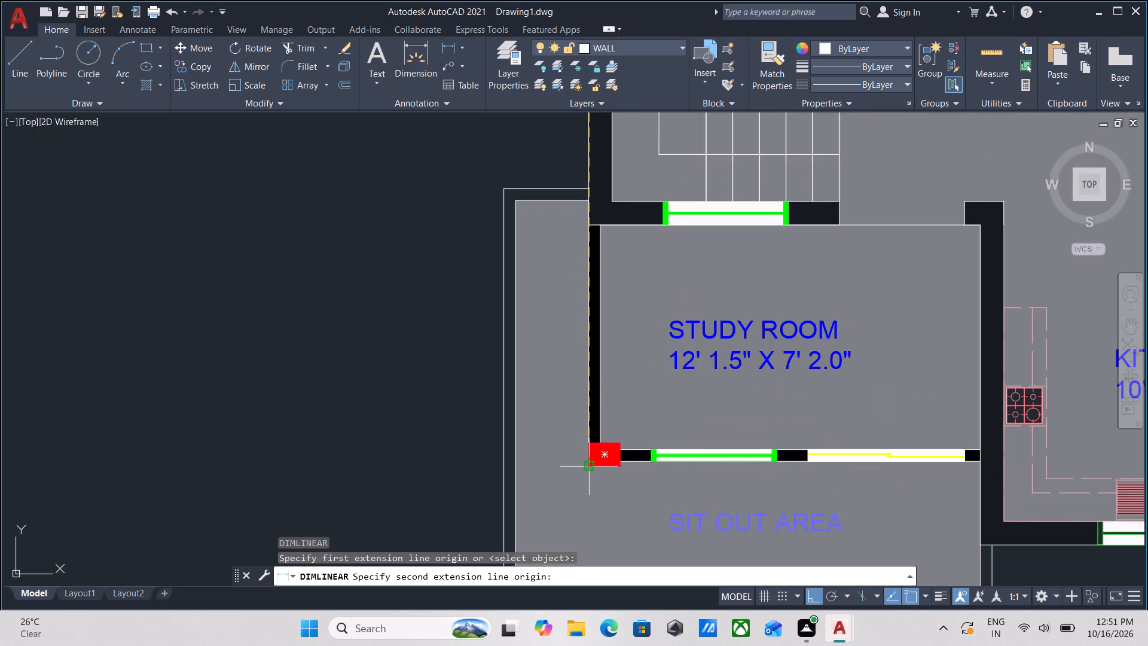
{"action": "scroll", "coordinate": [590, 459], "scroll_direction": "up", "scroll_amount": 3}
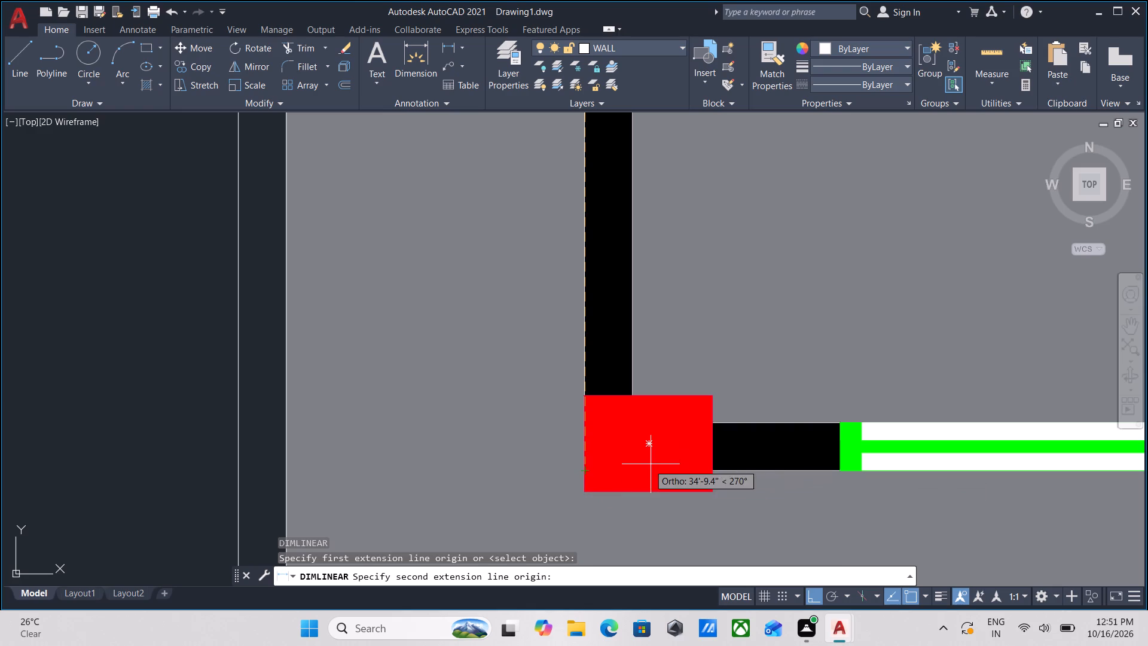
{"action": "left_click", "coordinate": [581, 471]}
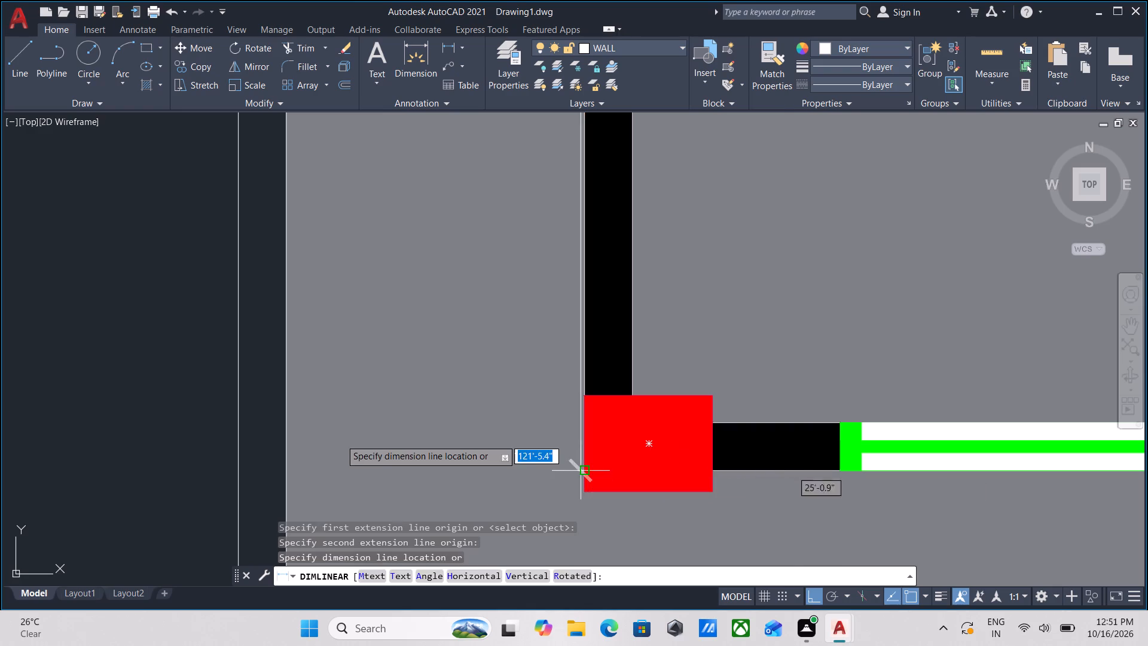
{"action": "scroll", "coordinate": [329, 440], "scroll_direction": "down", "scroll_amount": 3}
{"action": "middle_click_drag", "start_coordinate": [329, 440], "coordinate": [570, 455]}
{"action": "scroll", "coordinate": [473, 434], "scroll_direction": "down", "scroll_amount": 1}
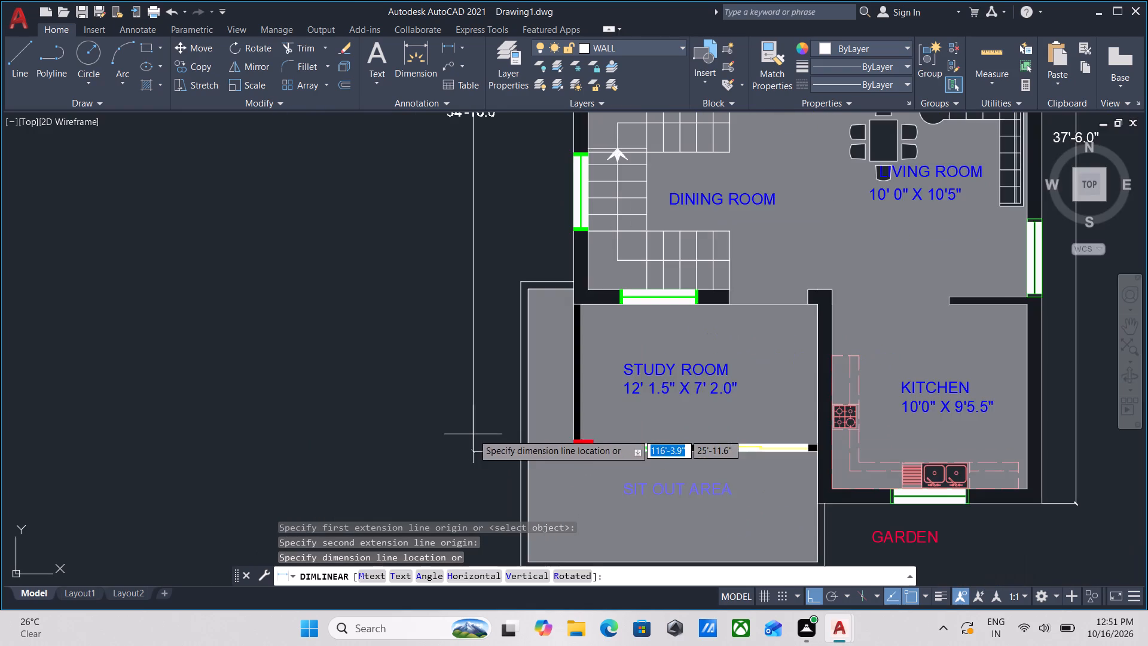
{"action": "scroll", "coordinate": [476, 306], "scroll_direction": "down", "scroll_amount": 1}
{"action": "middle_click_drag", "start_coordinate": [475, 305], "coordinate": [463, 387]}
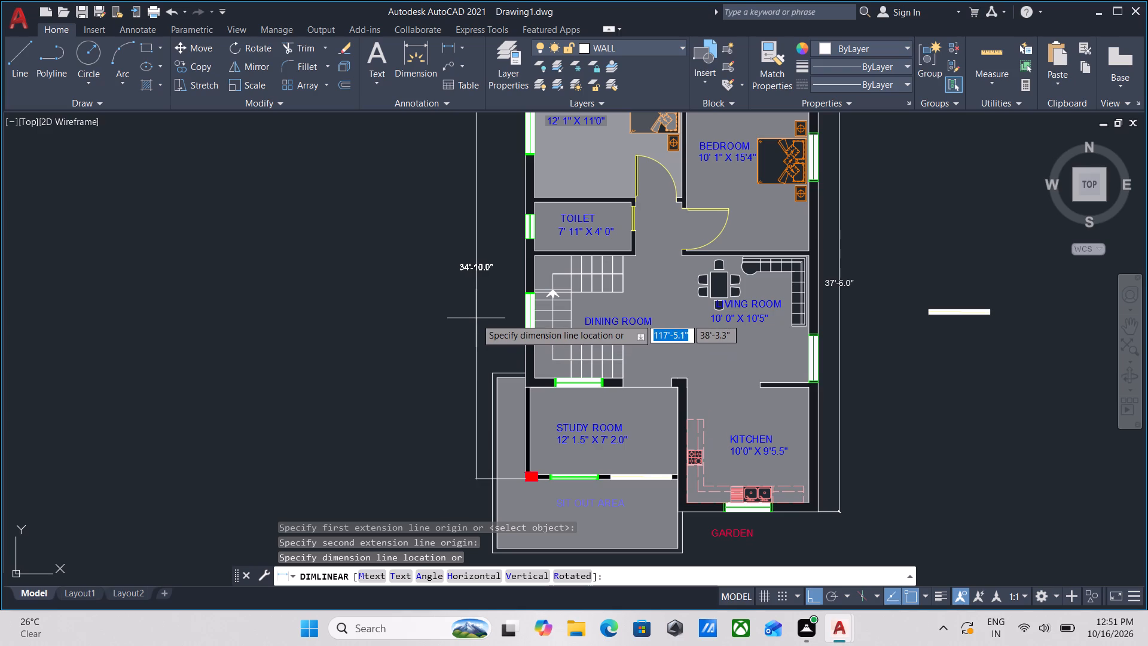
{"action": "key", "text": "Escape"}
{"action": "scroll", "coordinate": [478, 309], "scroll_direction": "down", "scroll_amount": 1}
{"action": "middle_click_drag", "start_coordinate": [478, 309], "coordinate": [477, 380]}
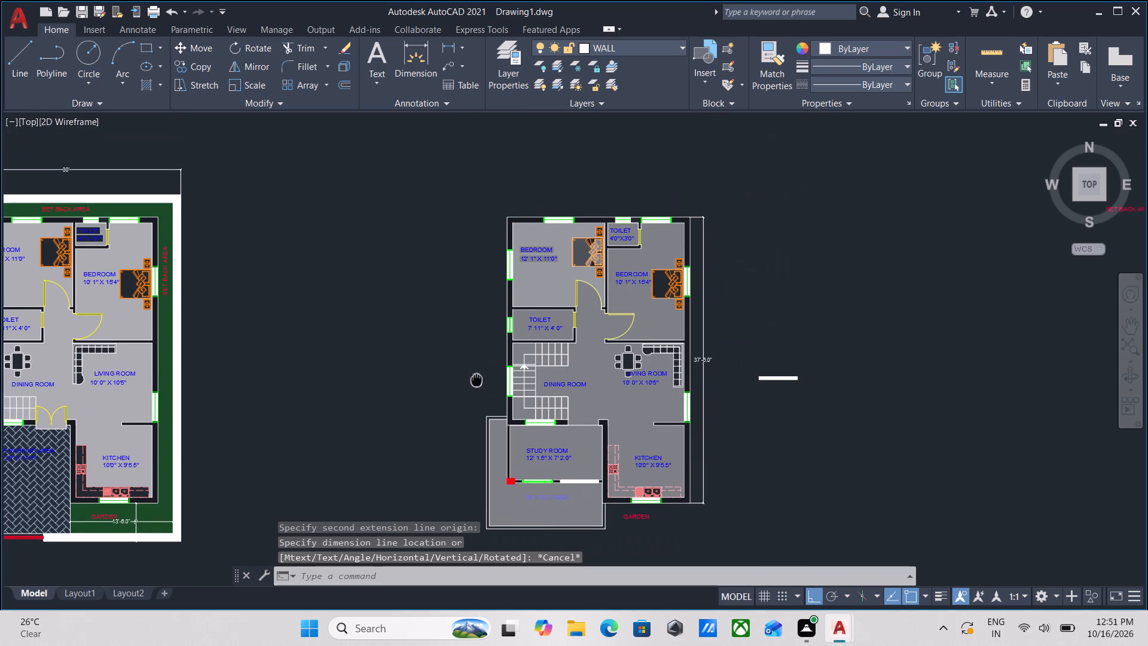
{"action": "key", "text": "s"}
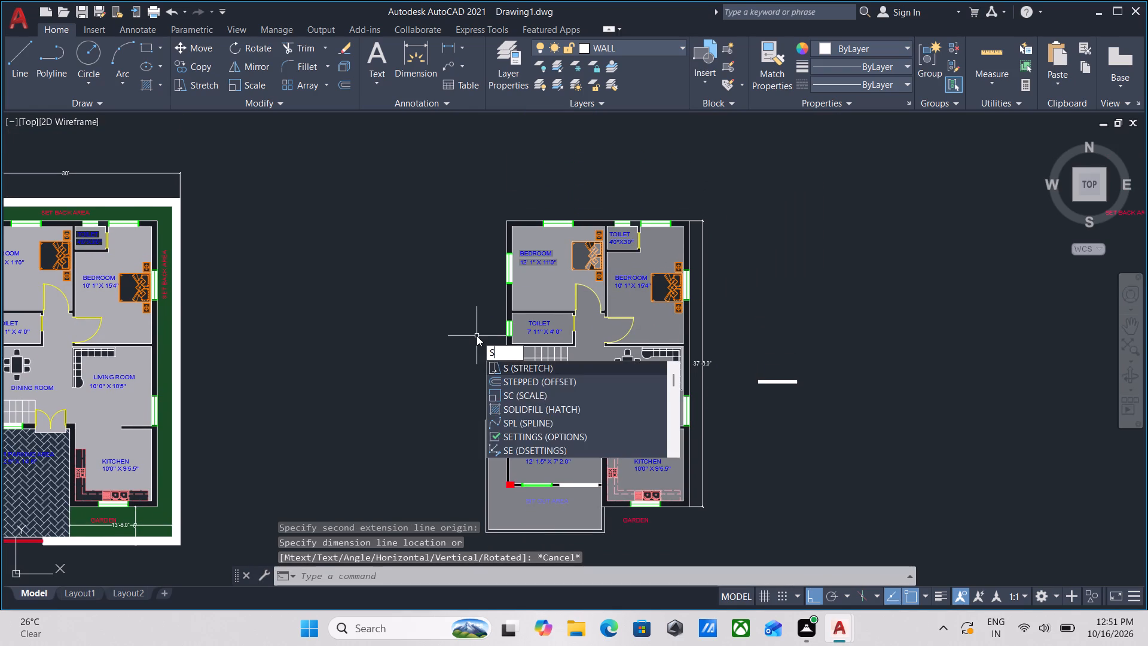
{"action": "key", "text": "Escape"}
Add a horizontal linear dimension across the copied plan's top outer wall, corner to corner, placed about 3' above the wall.
{"action": "type", "text": "DLI"}
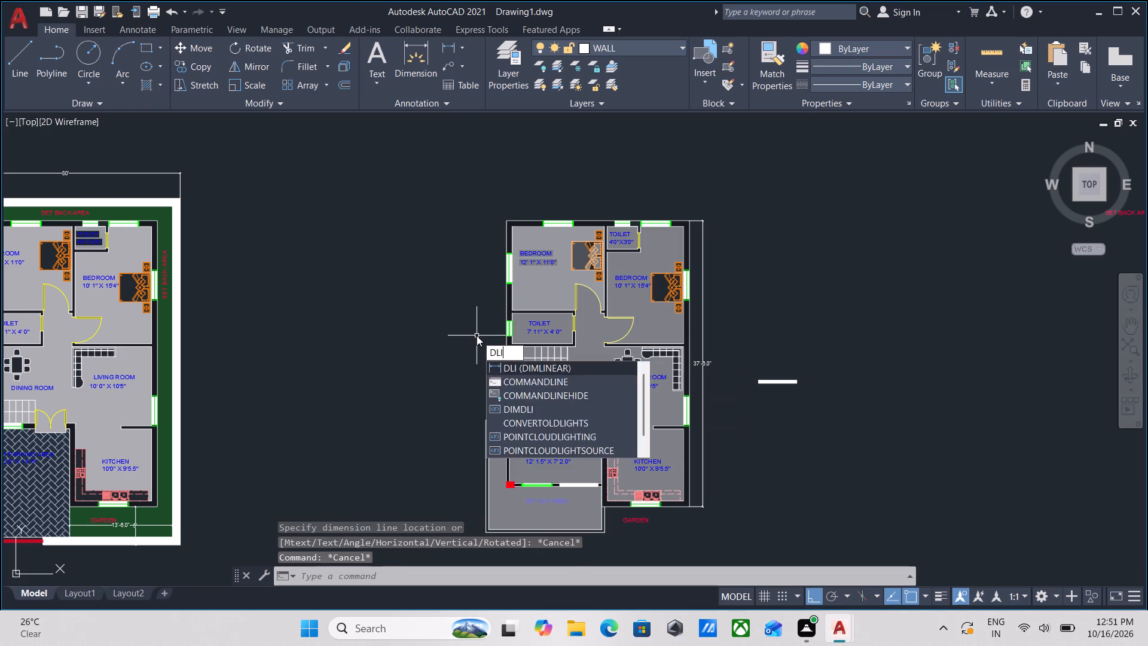
{"action": "key", "text": "Return"}
{"action": "scroll", "coordinate": [506, 224], "scroll_direction": "up", "scroll_amount": 3}
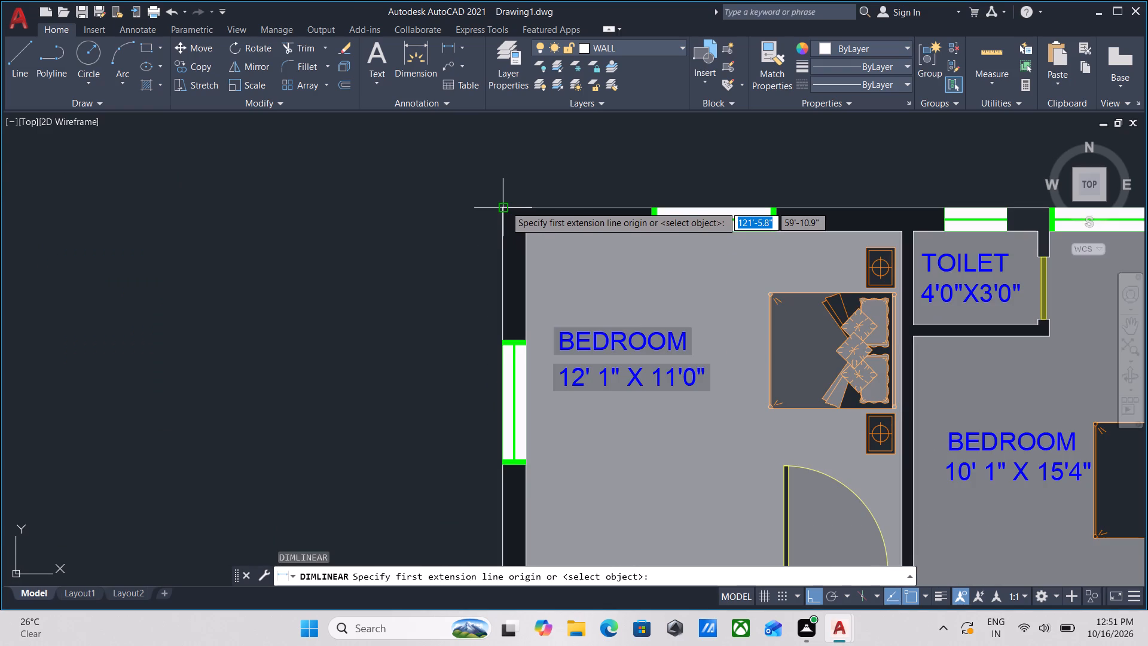
{"action": "left_click", "coordinate": [505, 205]}
{"action": "middle_click_drag", "start_coordinate": [722, 197], "coordinate": [336, 286]}
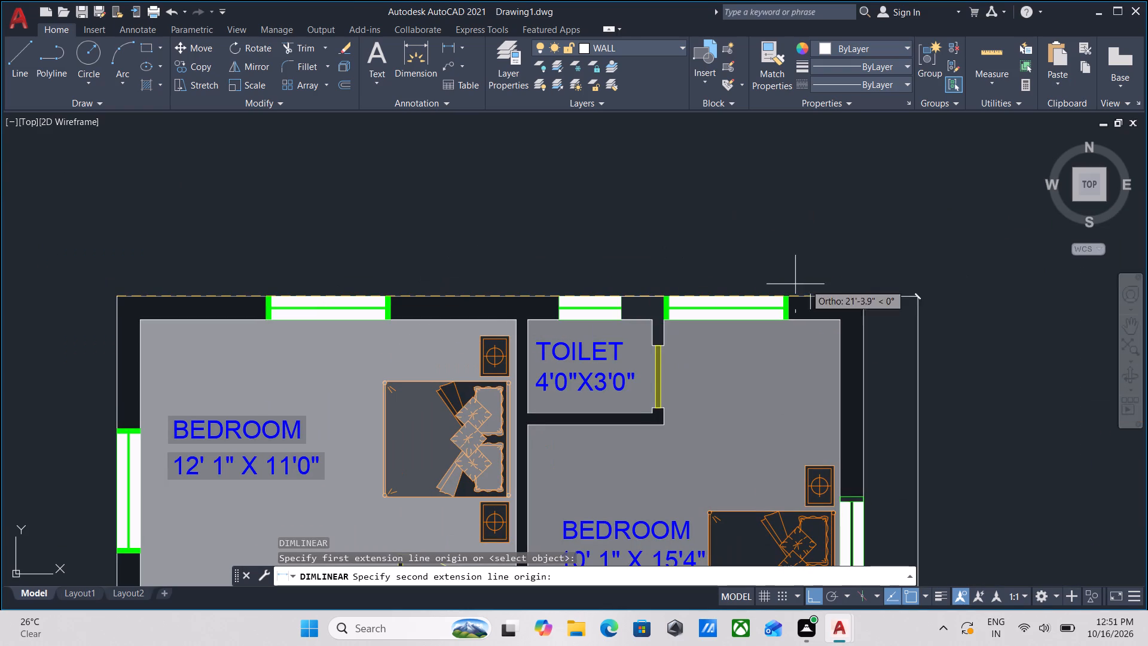
{"action": "left_click", "coordinate": [864, 295]}
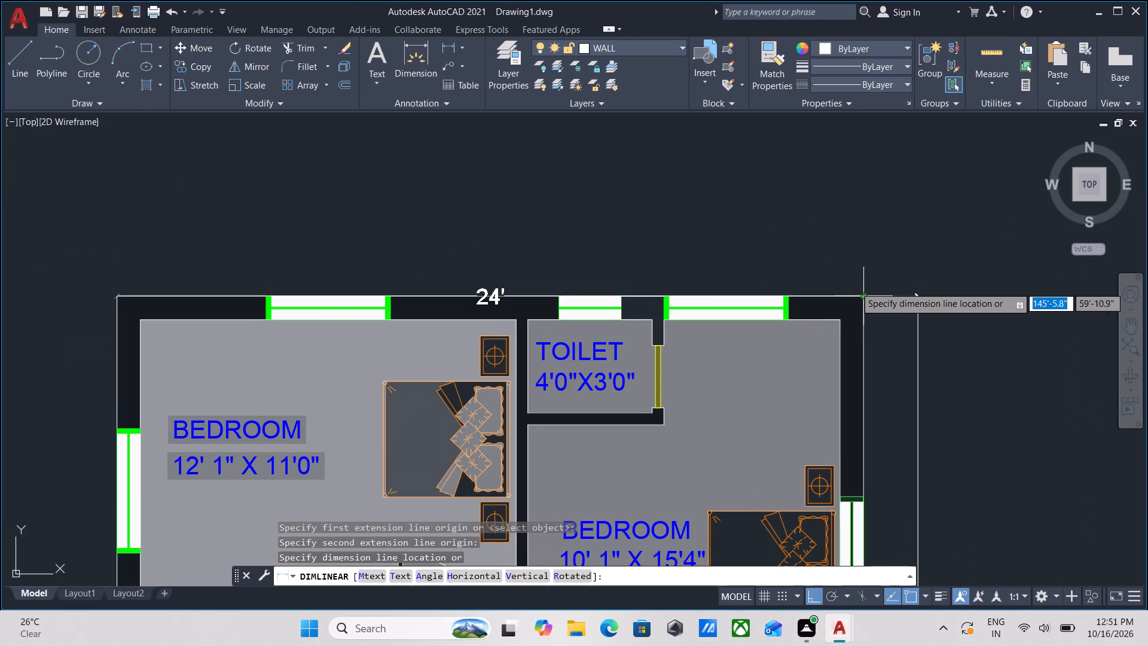
{"action": "scroll", "coordinate": [695, 231], "scroll_direction": "up", "scroll_amount": 2}
{"action": "scroll", "coordinate": [555, 211], "scroll_direction": "down", "scroll_amount": 2}
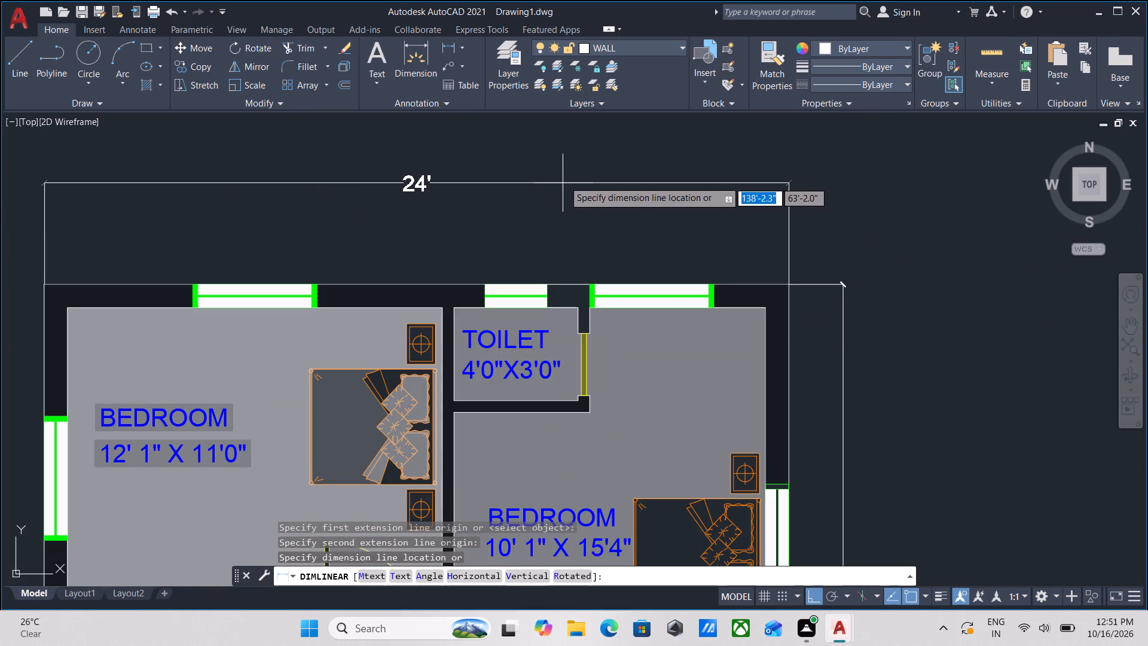
{"action": "left_click", "coordinate": [564, 181]}
Add single-line text GROUND FLOOR, about 2'-1" high and horizontal, in the empty area below the original plan.
{"action": "scroll", "coordinate": [68, 295], "scroll_direction": "down", "scroll_amount": 2}
{"action": "middle_click_drag", "start_coordinate": [150, 273], "coordinate": [599, 304]}
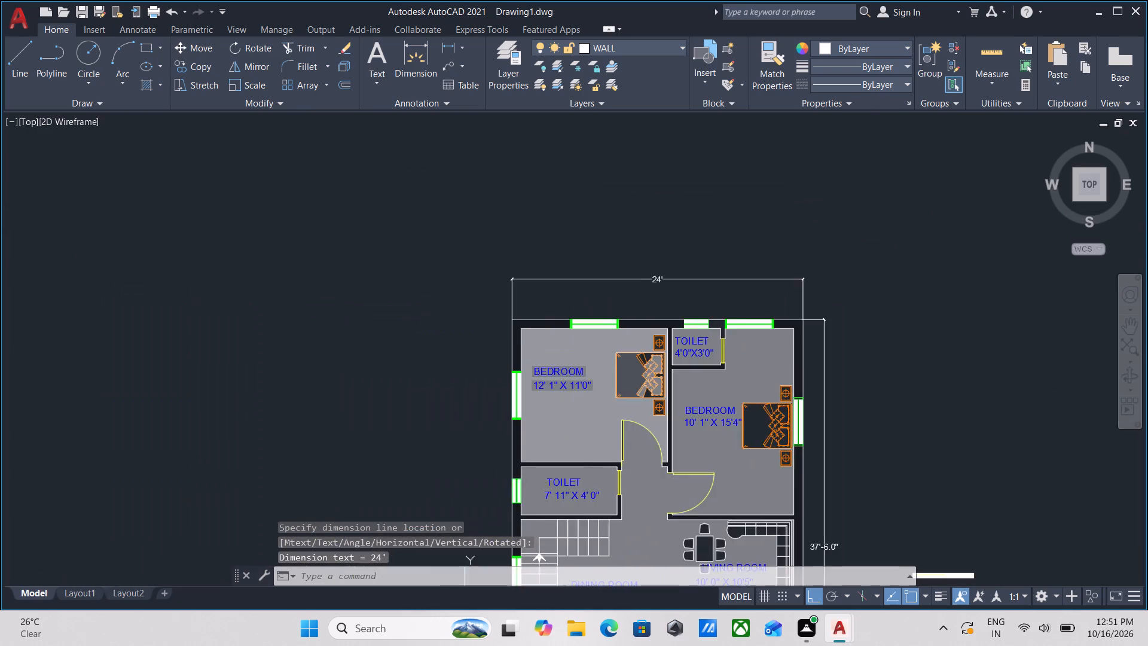
{"action": "scroll", "coordinate": [373, 303], "scroll_direction": "down", "scroll_amount": 2}
{"action": "middle_click_drag", "start_coordinate": [377, 298], "coordinate": [633, 243]}
{"action": "middle_click_drag", "start_coordinate": [442, 276], "coordinate": [564, 215]}
{"action": "middle_click_drag", "start_coordinate": [584, 319], "coordinate": [623, 223]}
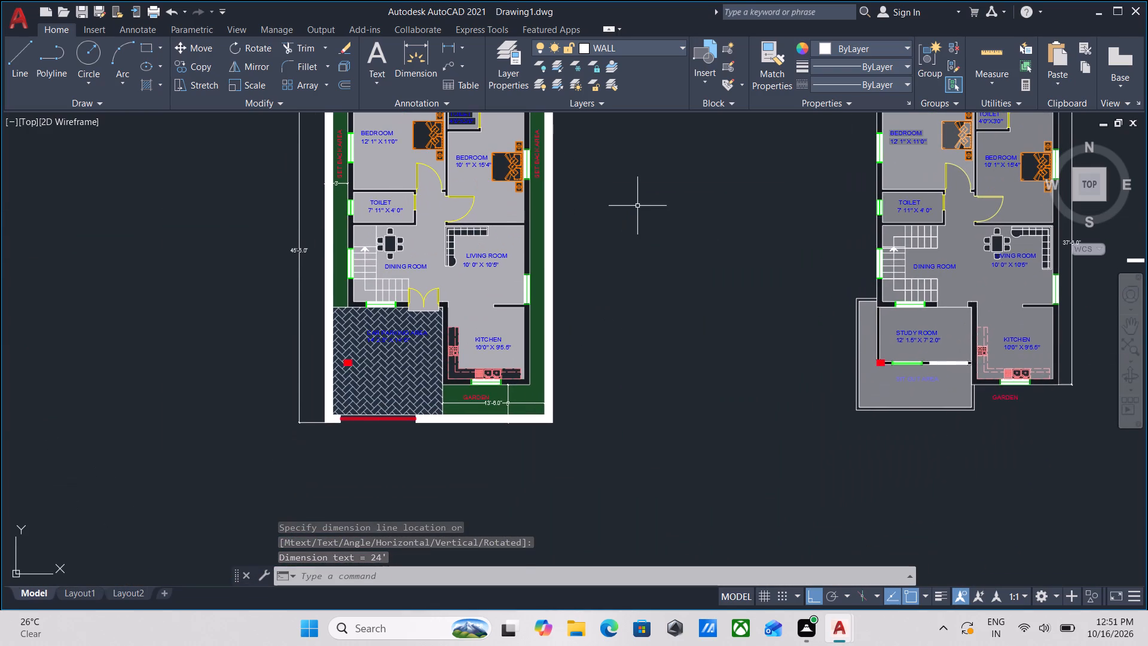
{"action": "middle_click_drag", "start_coordinate": [349, 487], "coordinate": [375, 433]}
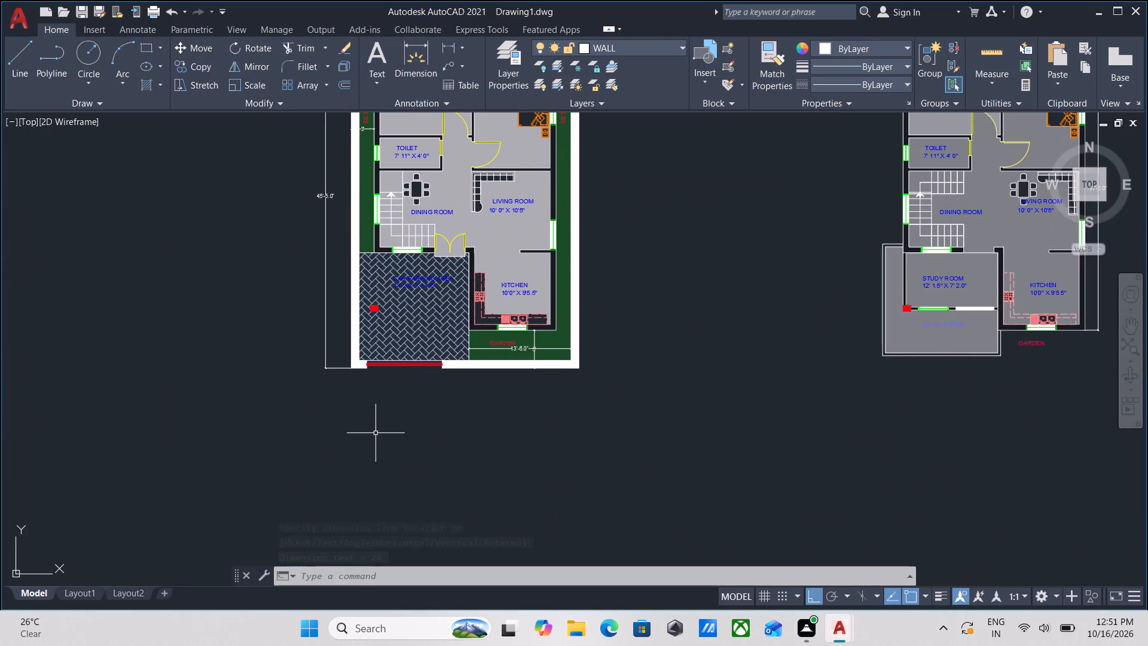
{"action": "type", "text": "DT"}
{"action": "key", "text": "Return"}
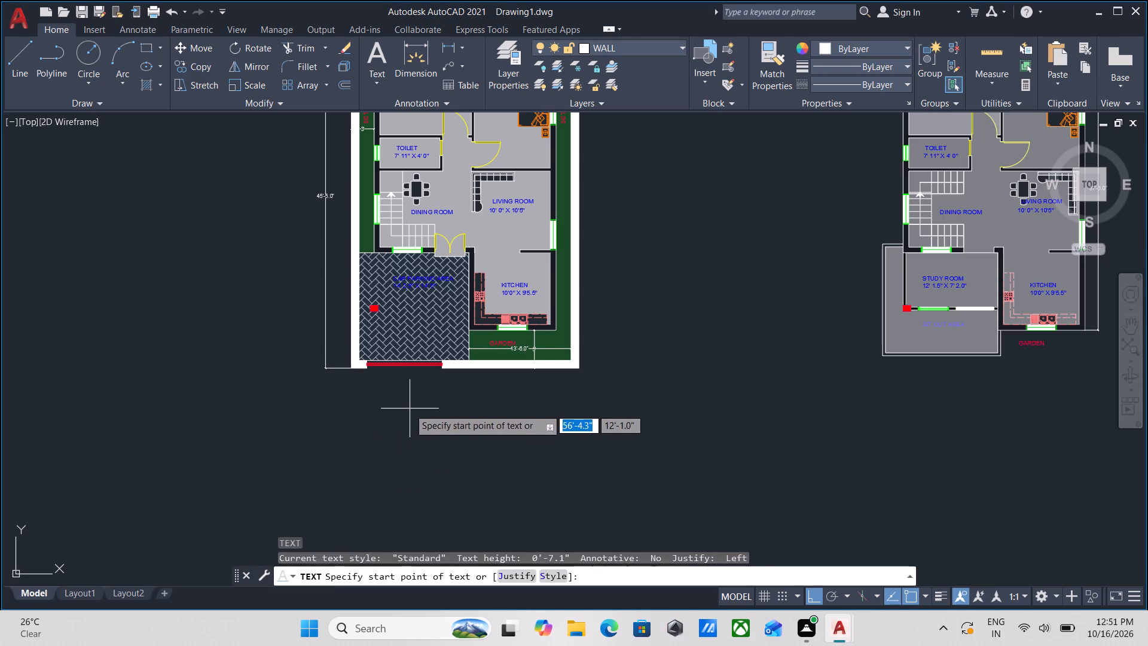
{"action": "scroll", "coordinate": [341, 432], "scroll_direction": "up", "scroll_amount": 3}
{"action": "scroll", "coordinate": [422, 410], "scroll_direction": "down", "scroll_amount": 2}
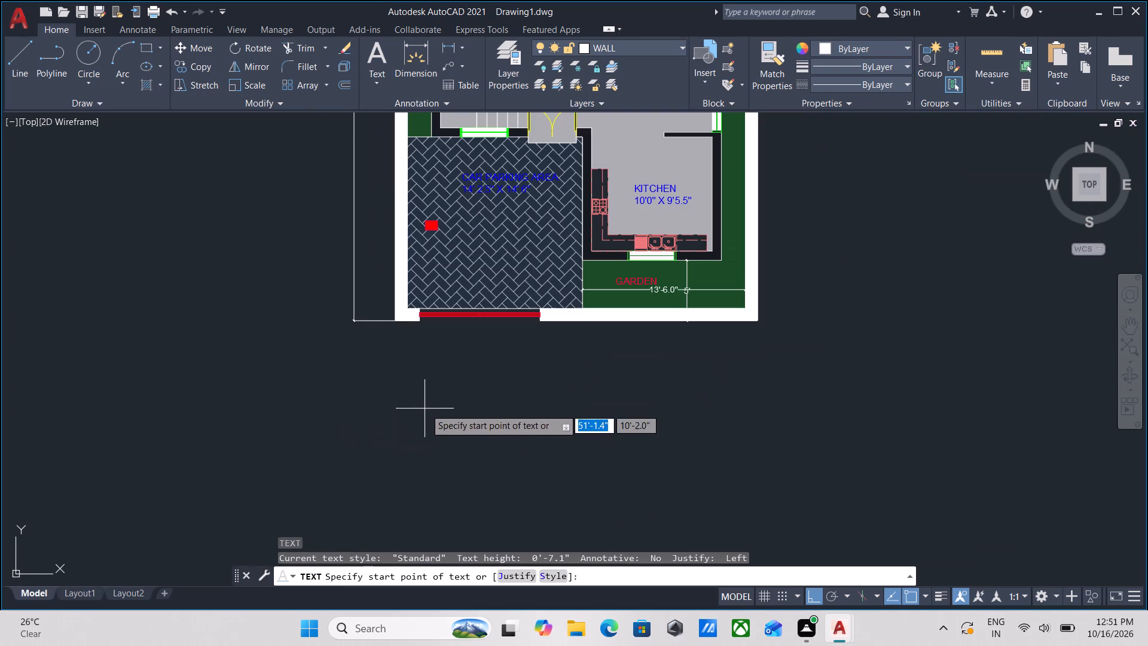
{"action": "left_click", "coordinate": [445, 465]}
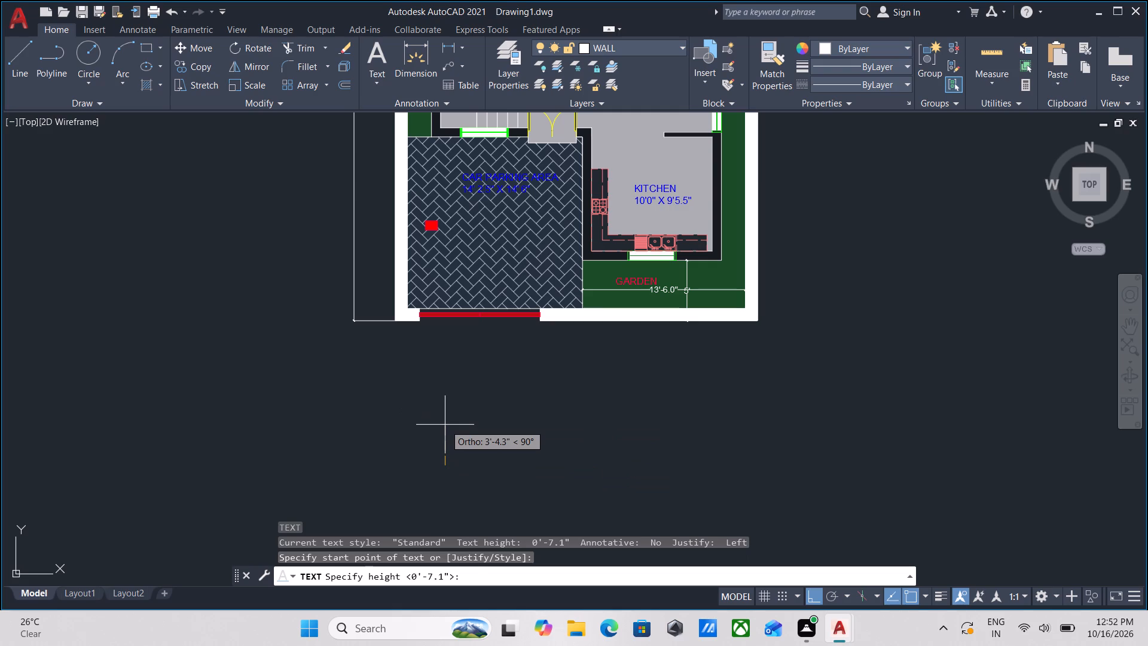
{"action": "scroll", "coordinate": [454, 436], "scroll_direction": "up", "scroll_amount": 1}
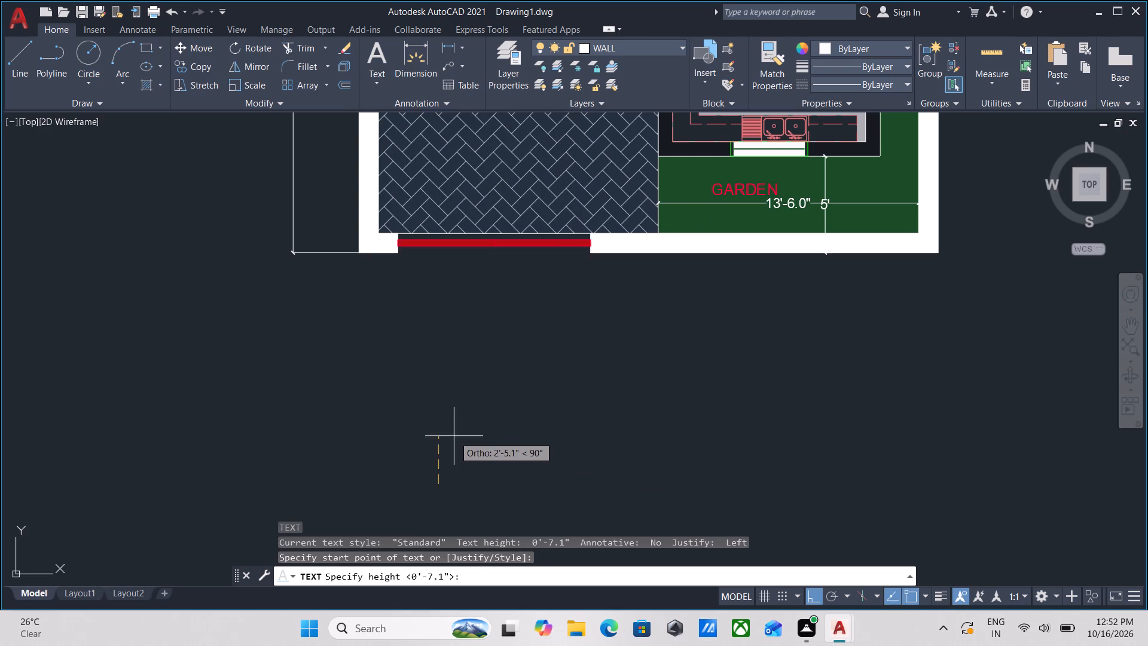
{"action": "middle_click_drag", "start_coordinate": [447, 410], "coordinate": [457, 449]}
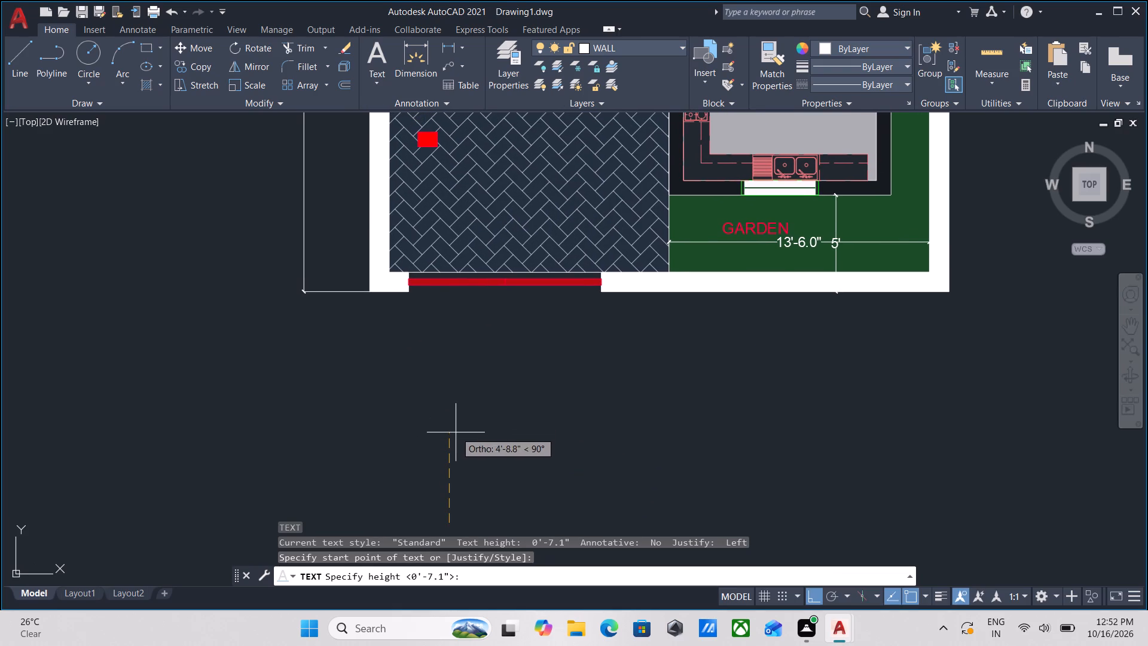
{"action": "left_click", "coordinate": [445, 477]}
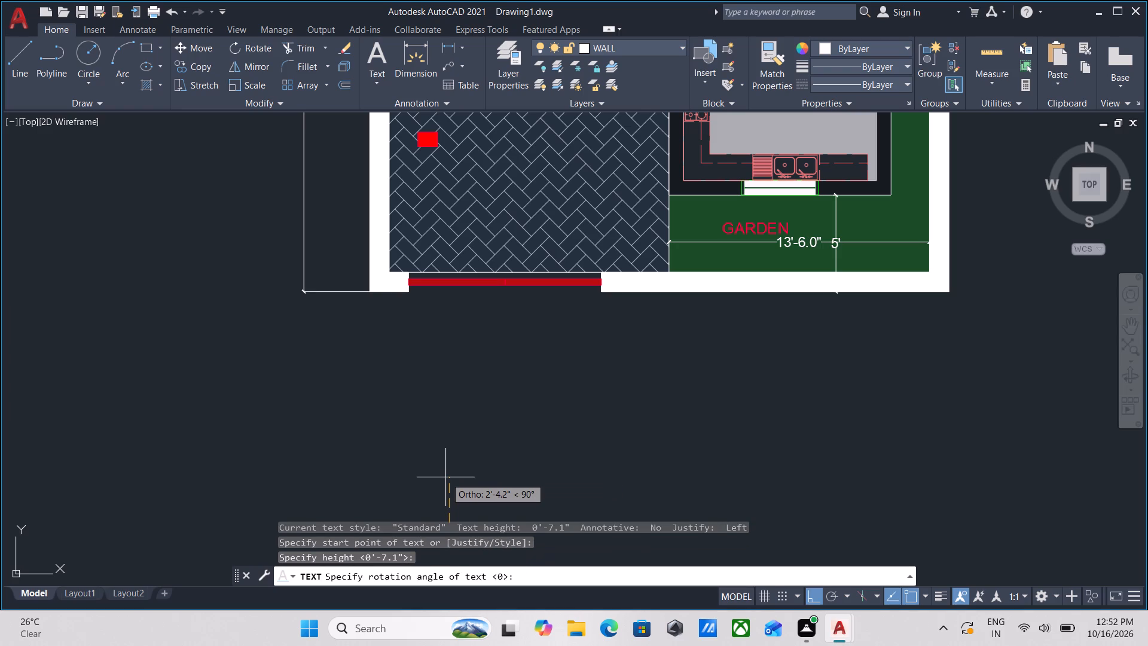
{"action": "left_click", "coordinate": [502, 511]}
{"action": "type", "text": "GROUND FLOOR"}
{"action": "key", "text": "Return"}
{"action": "key", "text": "Return"}
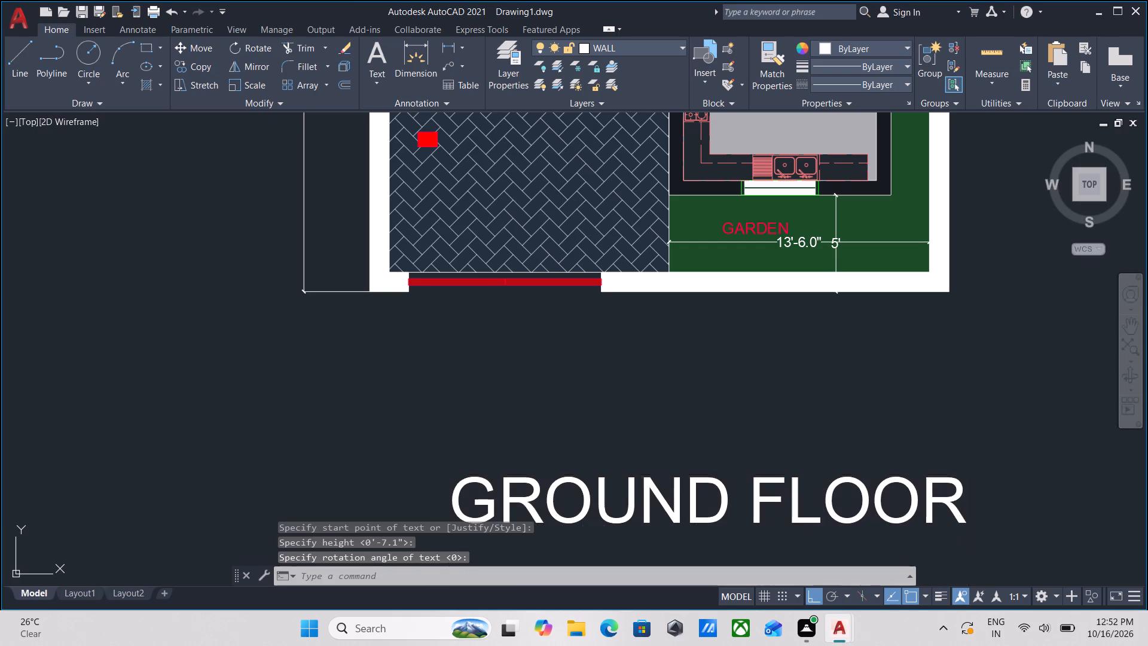
Move the GROUND FLOOR title about 6'-5" straight up, closer to the original plan's bottom wall.
{"action": "scroll", "coordinate": [633, 415], "scroll_direction": "down", "scroll_amount": 2}
{"action": "middle_click_drag", "start_coordinate": [644, 389], "coordinate": [621, 370]}
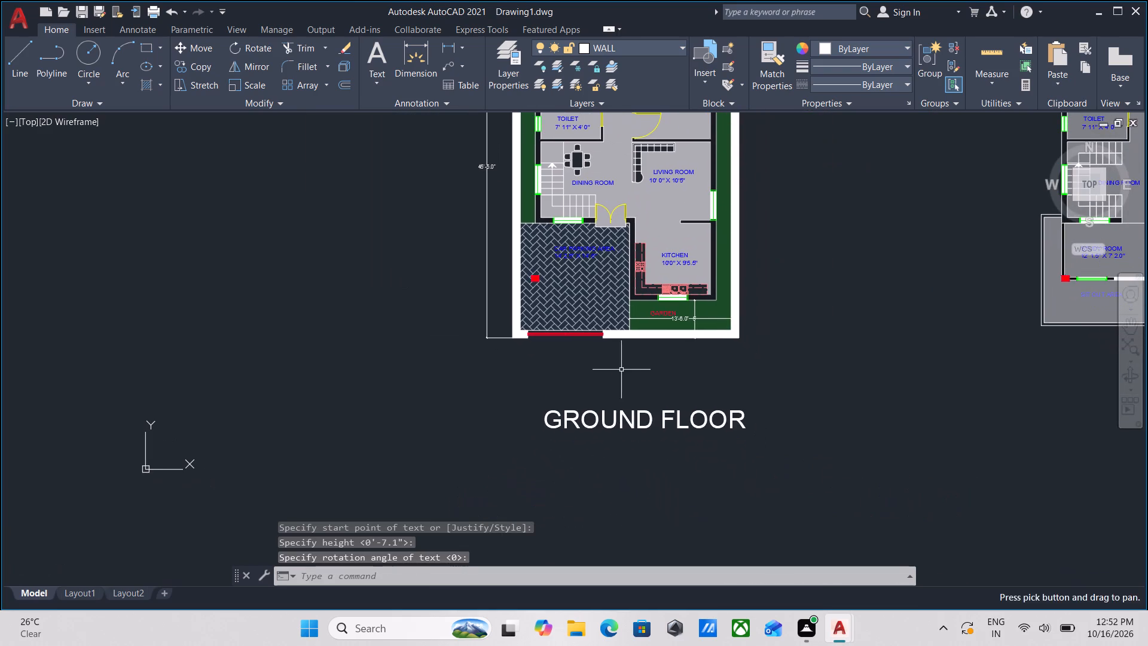
{"action": "left_click", "coordinate": [693, 489]}
{"action": "left_click", "coordinate": [635, 401]}
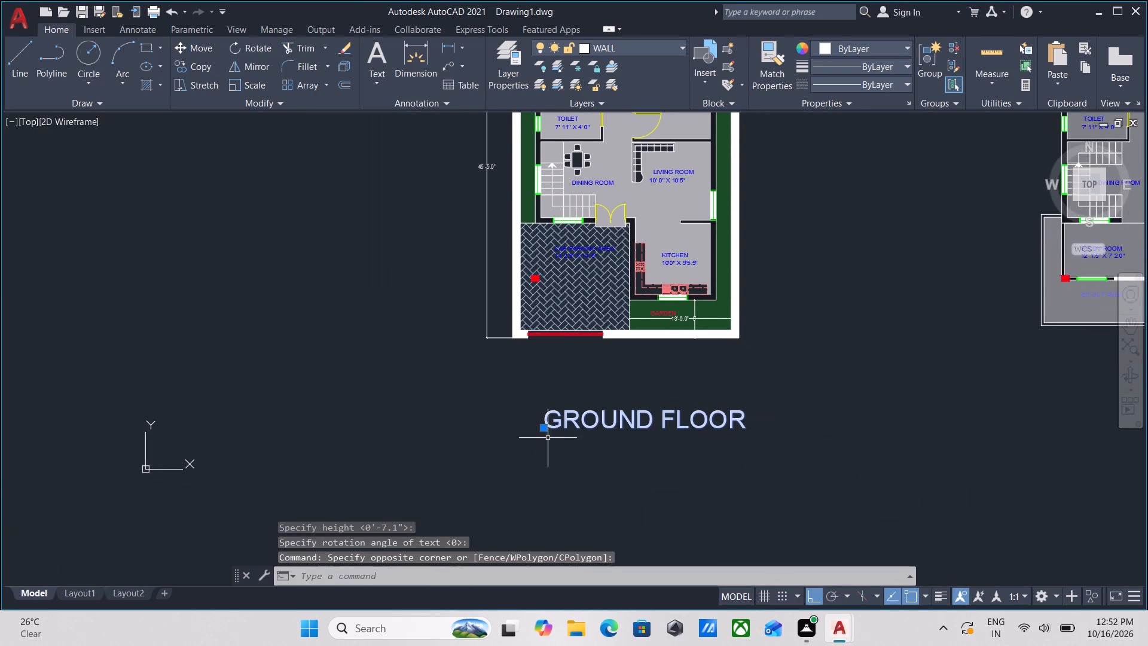
{"action": "left_click", "coordinate": [542, 431]}
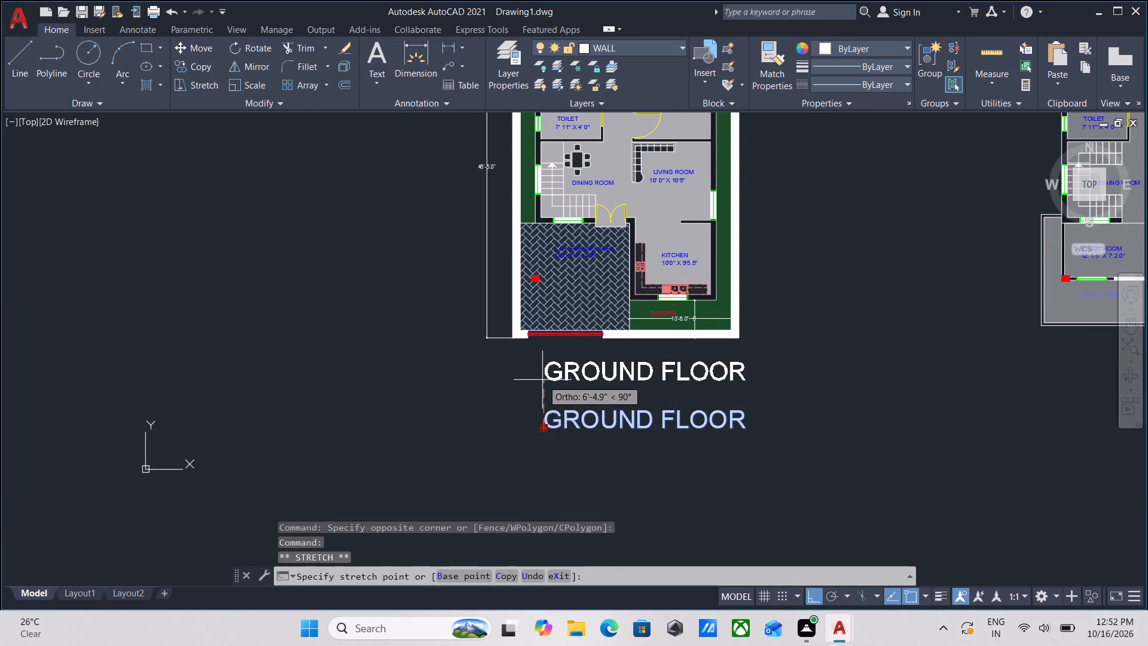
{"action": "left_click", "coordinate": [542, 380]}
{"action": "key", "text": "Escape"}
Copy the GROUND FLOOR title about 68' straight across to sit below the copied study-room plan.
{"action": "scroll", "coordinate": [558, 386], "scroll_direction": "down", "scroll_amount": 2}
{"action": "middle_click_drag", "start_coordinate": [592, 396], "coordinate": [555, 395]}
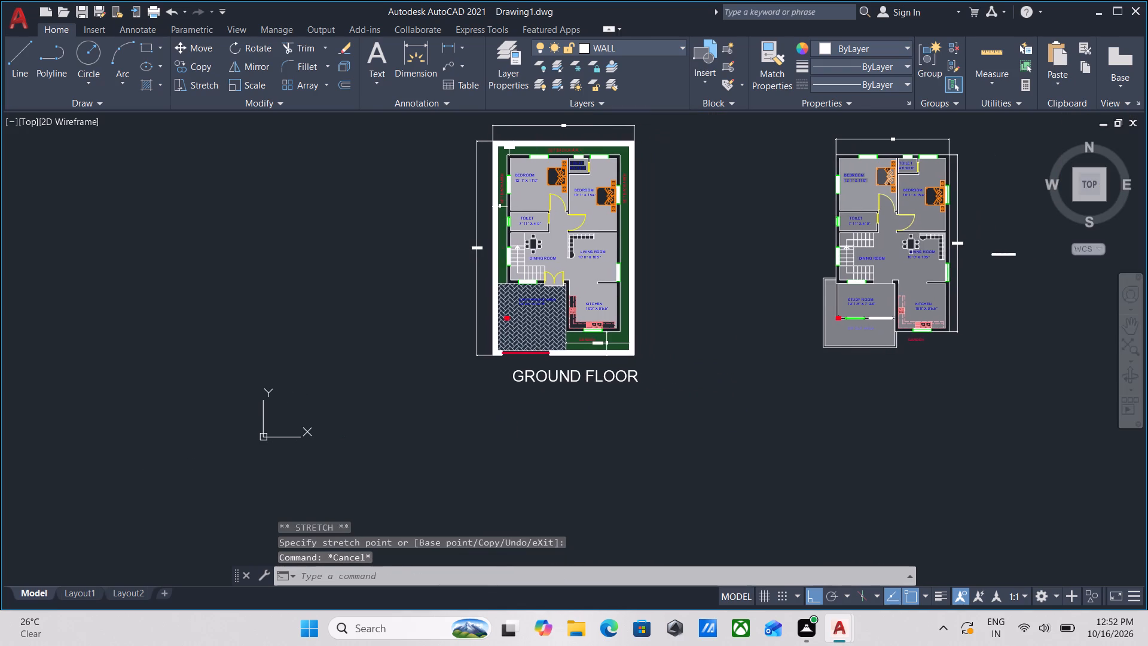
{"action": "left_click", "coordinate": [606, 420]}
{"action": "left_click", "coordinate": [572, 373]}
{"action": "scroll", "coordinate": [572, 373], "scroll_direction": "up", "scroll_amount": 2}
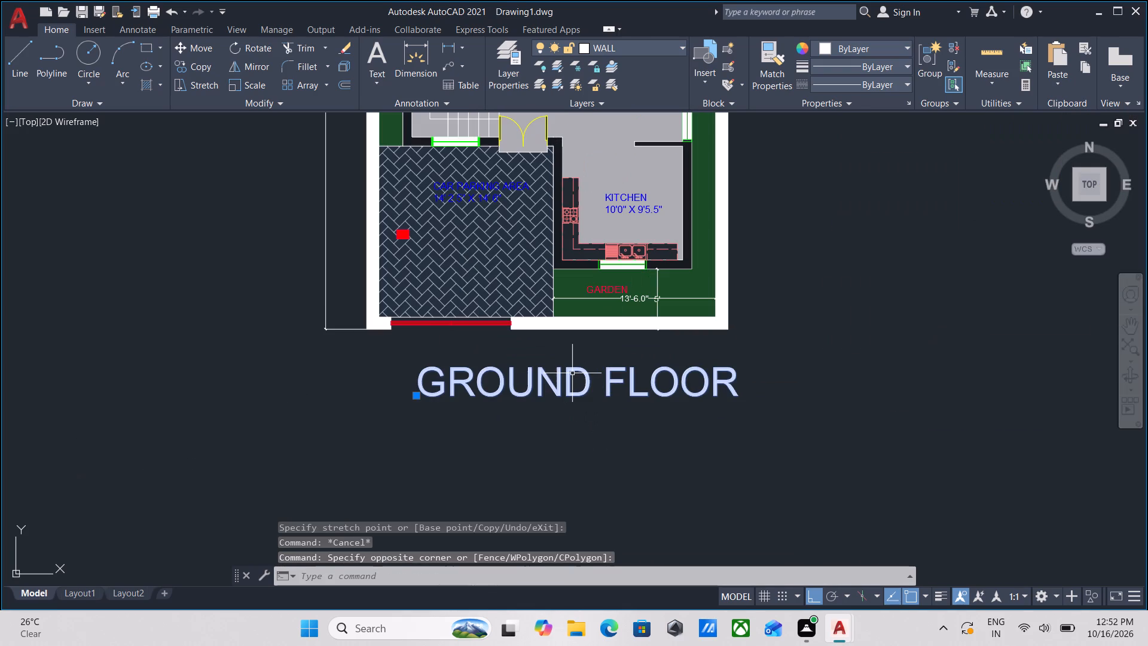
{"action": "type", "text": "CO"}
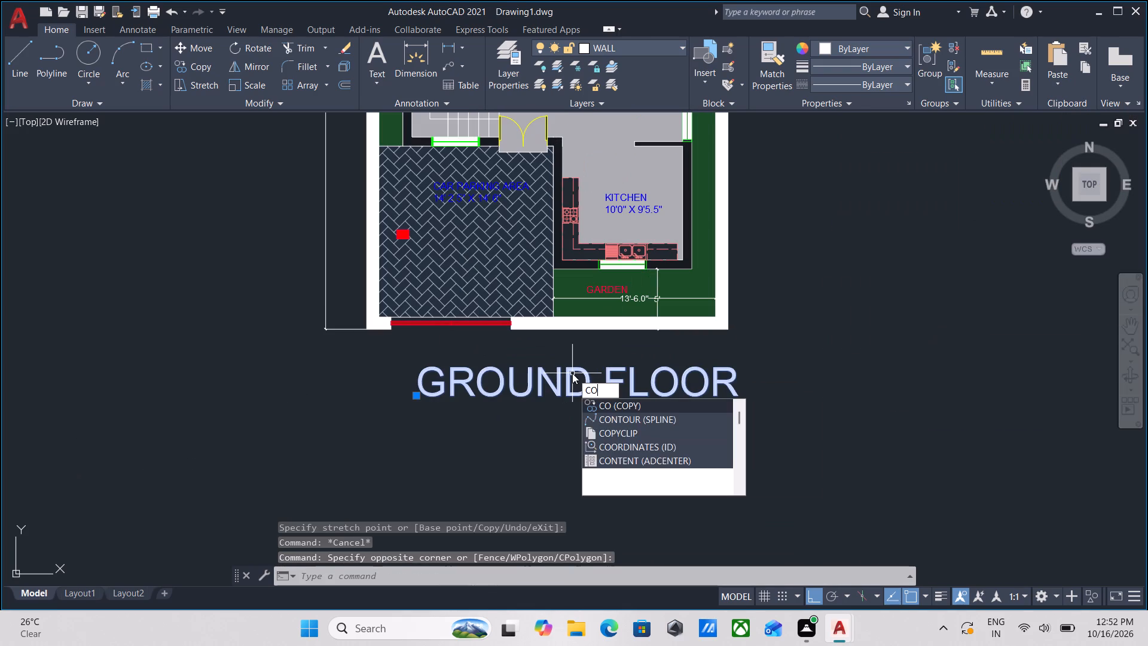
{"action": "key", "text": "Return"}
{"action": "left_click", "coordinate": [427, 380]}
{"action": "middle_click_drag", "start_coordinate": [499, 368], "coordinate": [498, 368]}
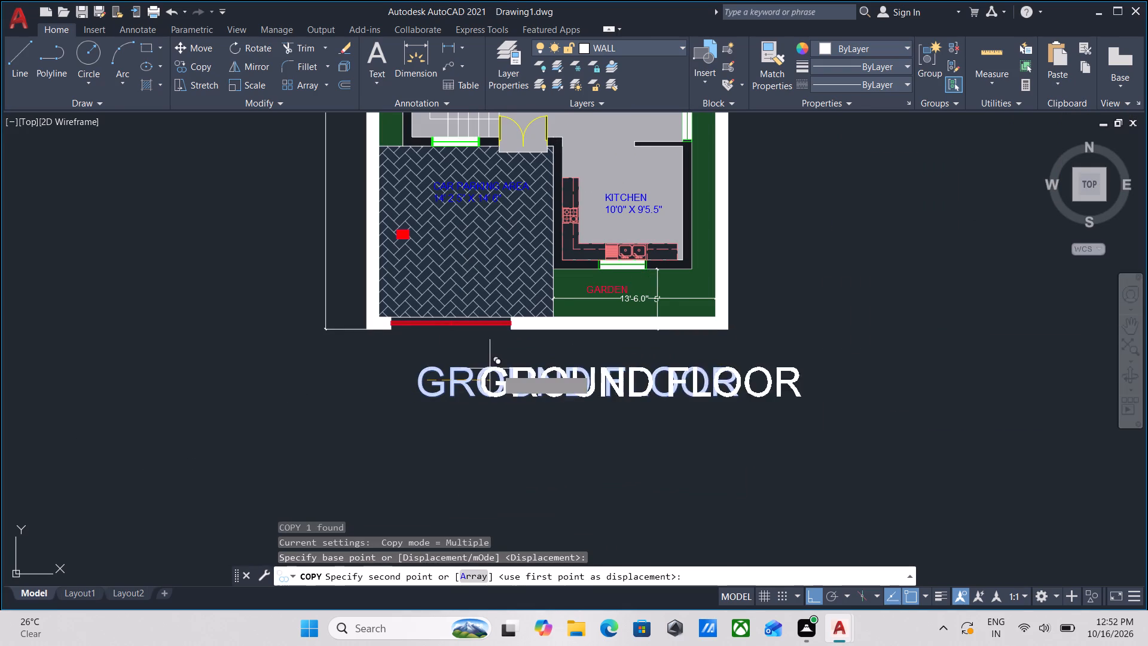
{"action": "middle_click_drag", "start_coordinate": [498, 368], "coordinate": [196, 408]}
{"action": "middle_click_drag", "start_coordinate": [667, 413], "coordinate": [372, 420]}
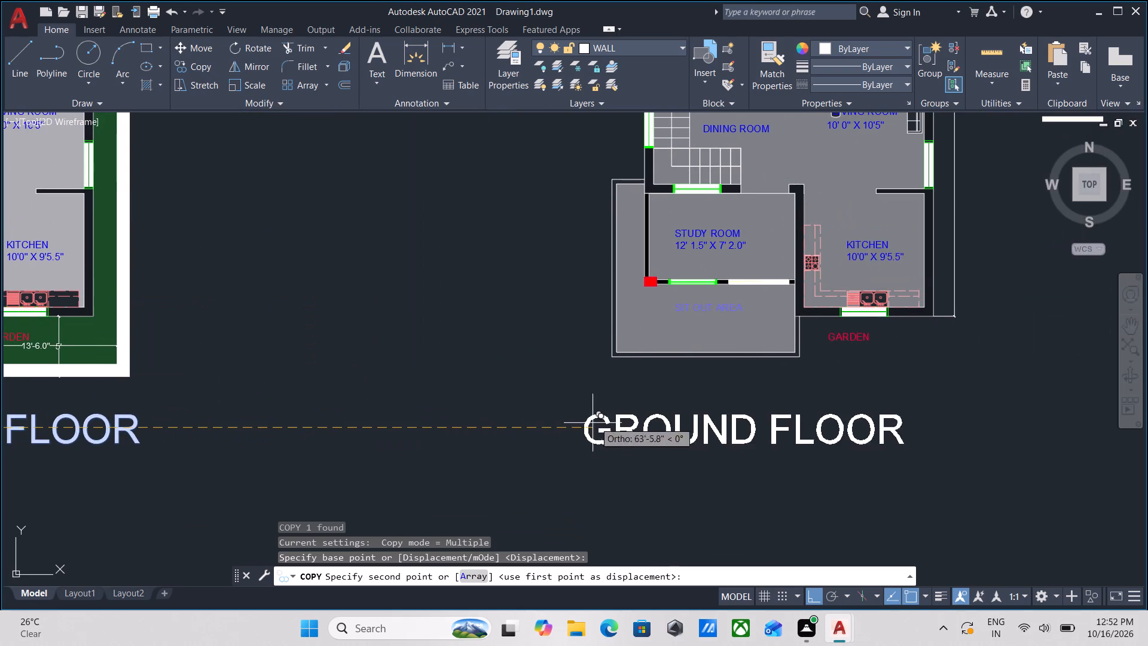
{"action": "left_click", "coordinate": [654, 408]}
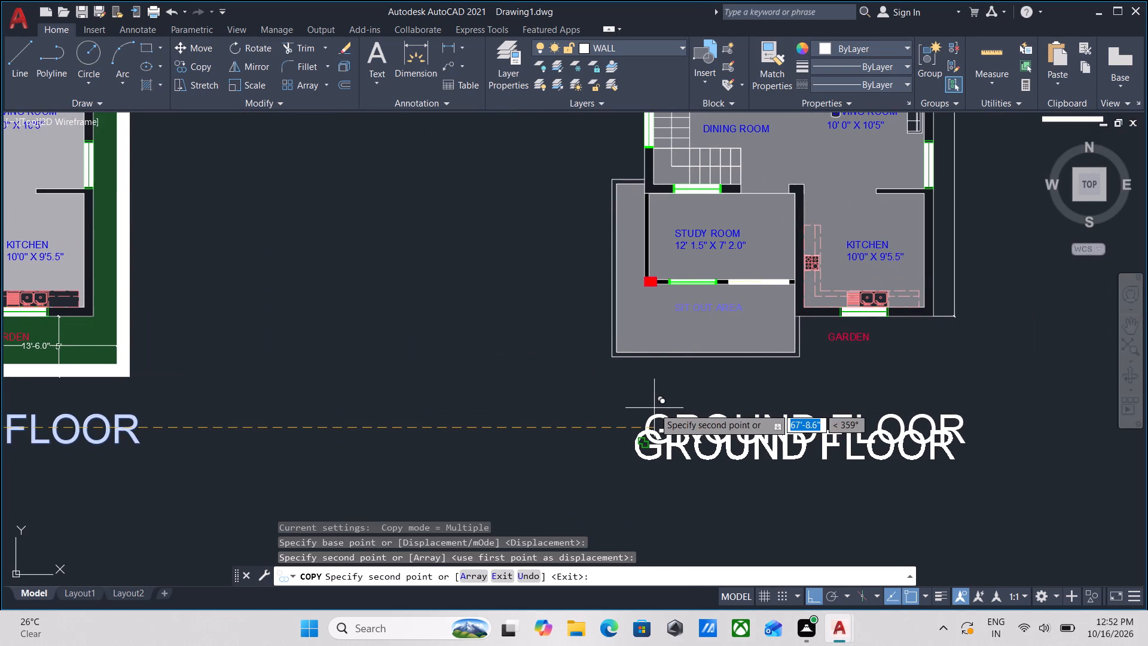
{"action": "key", "text": "Escape"}
Change the copied title's text below the study-room plan to FIRST FLOOR.
{"action": "double_click", "coordinate": [735, 432]}
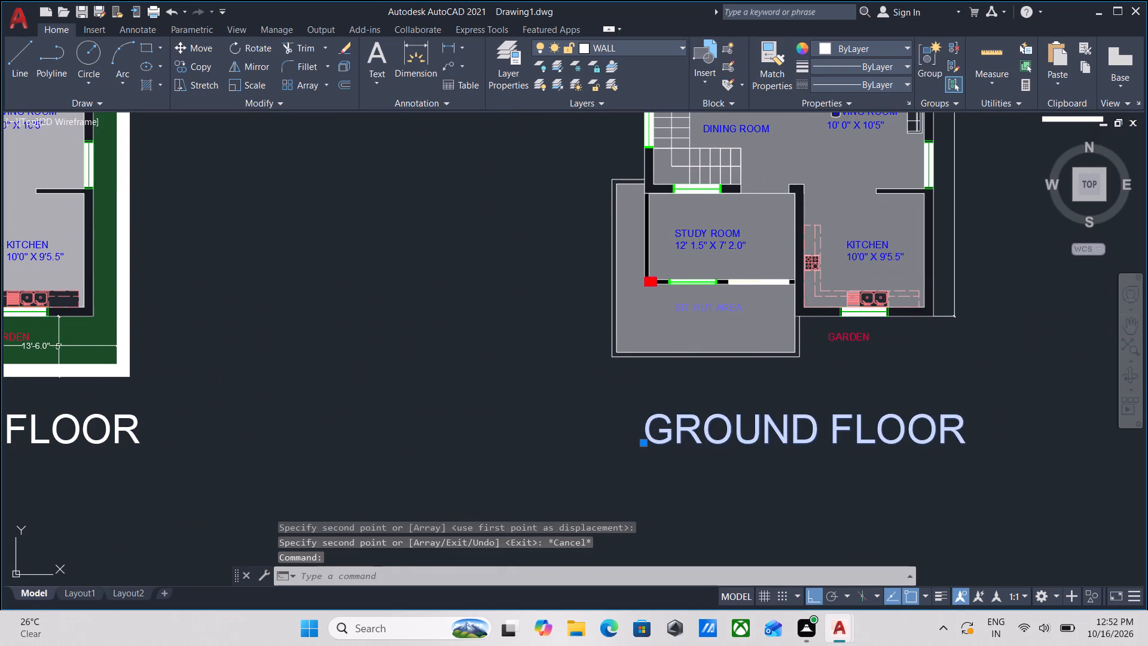
{"action": "left_click", "coordinate": [752, 432]}
{"action": "left_click", "coordinate": [811, 429]}
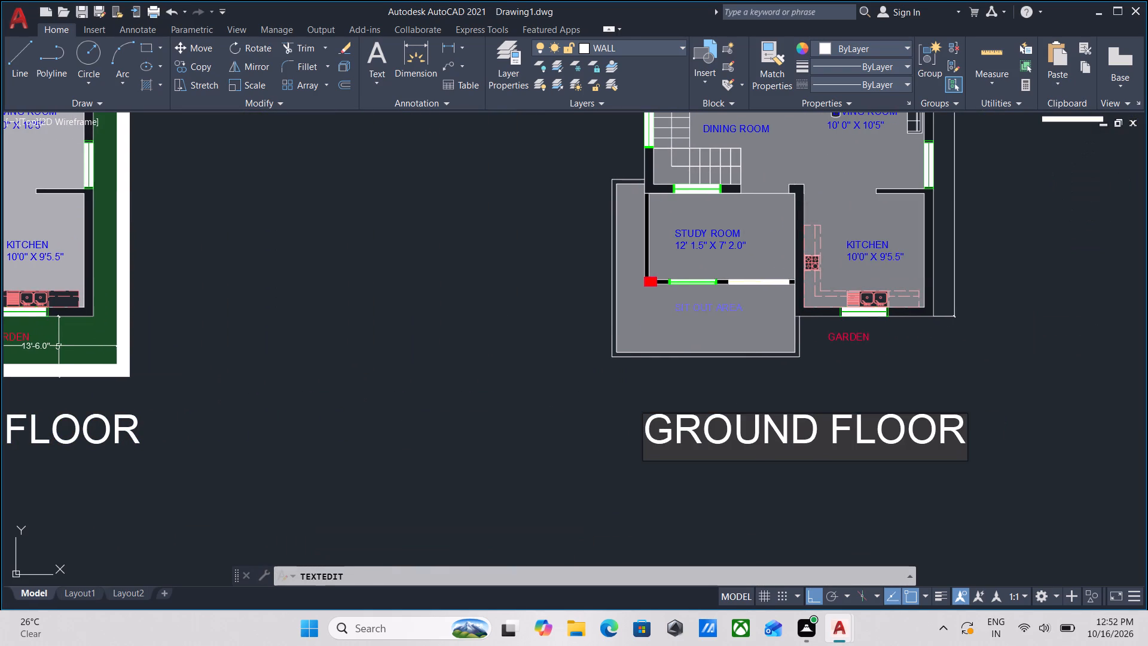
{"action": "key", "text": "BackSpace"}
{"action": "key", "text": "BackSpace"}
{"action": "key", "text": "BackSpace"}
{"action": "key", "text": "BackSpace"}
{"action": "key", "text": "BackSpace"}
{"action": "key", "text": "BackSpace"}
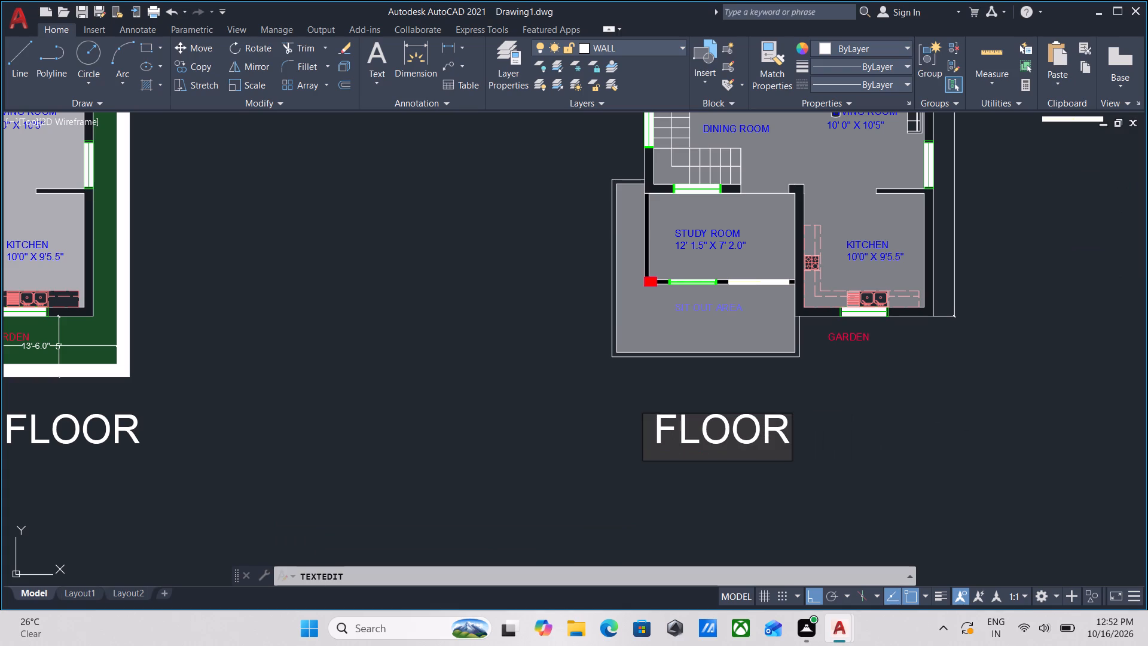
{"action": "type", "text": "FIR"}
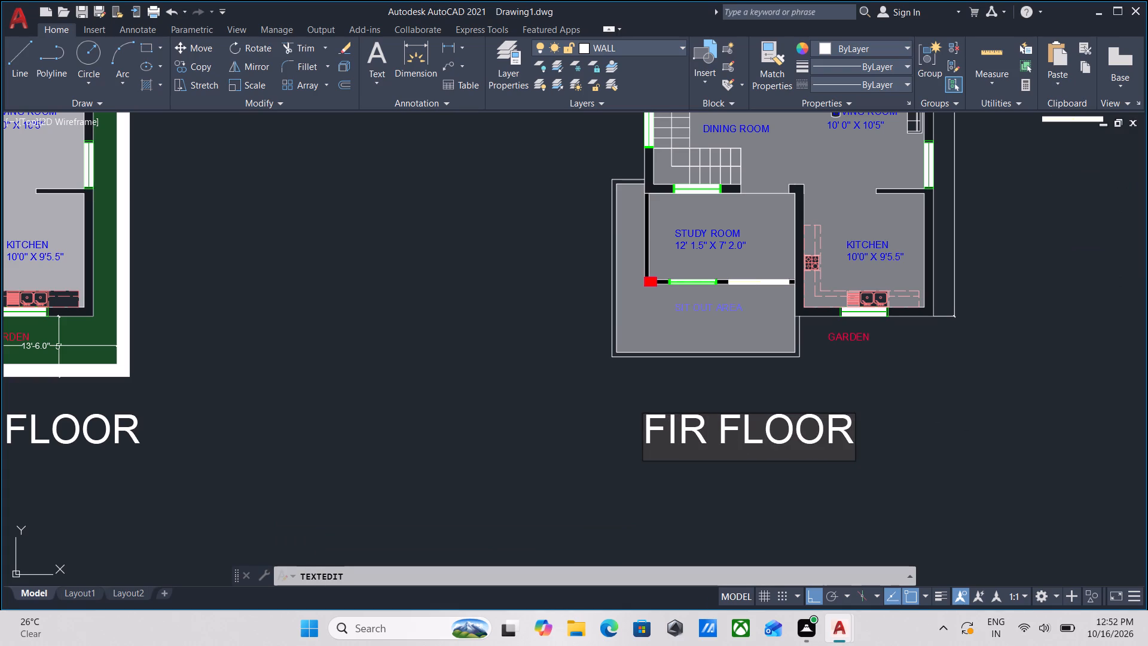
{"action": "type", "text": "ST"}
{"action": "key", "text": "space"}
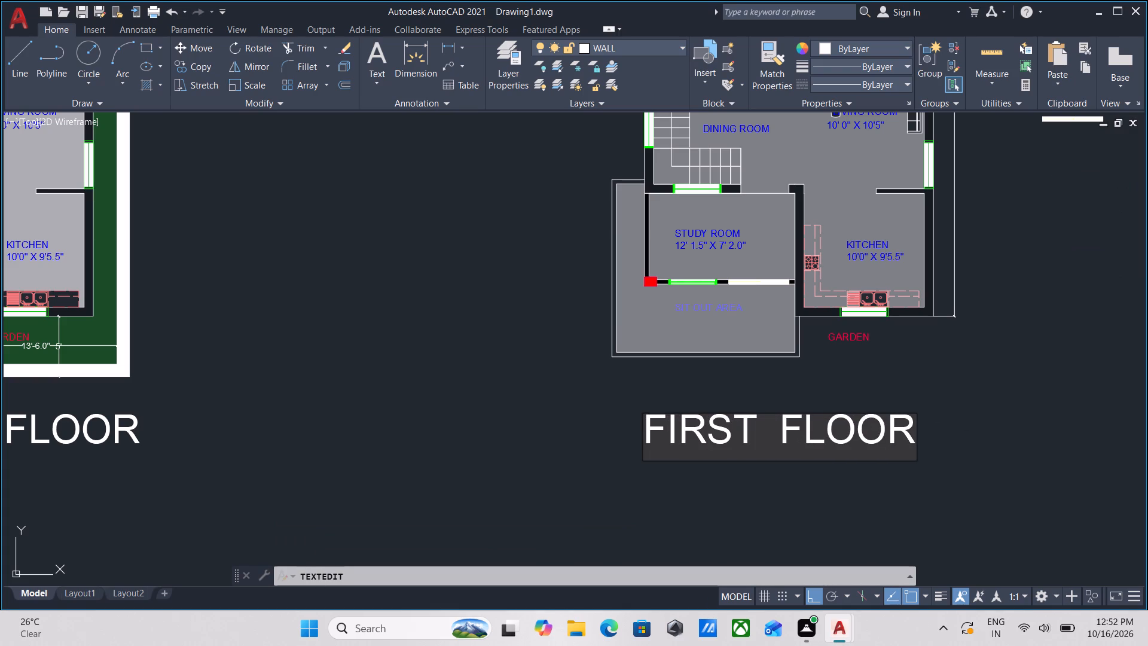
{"action": "key", "text": "Return"}
{"action": "key", "text": "Return"}
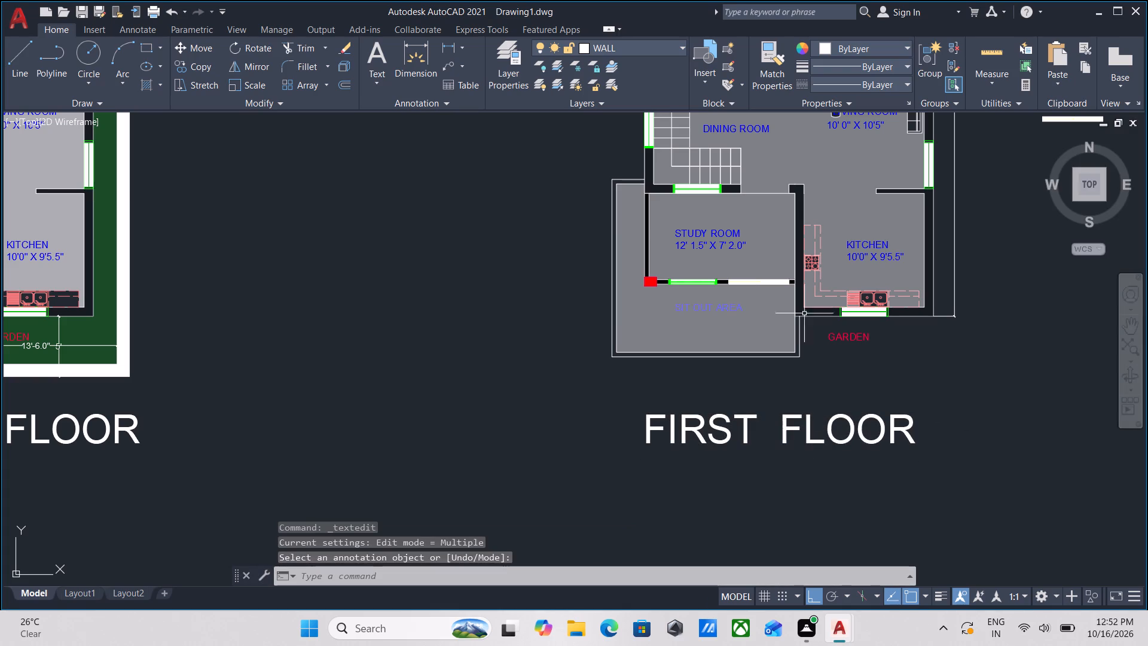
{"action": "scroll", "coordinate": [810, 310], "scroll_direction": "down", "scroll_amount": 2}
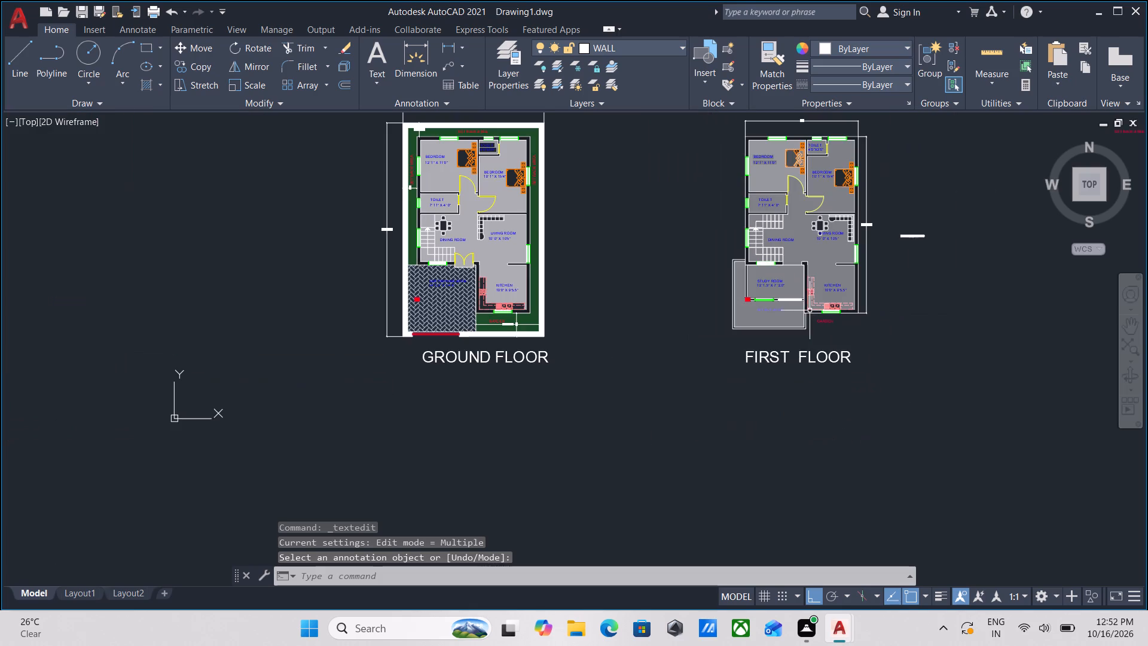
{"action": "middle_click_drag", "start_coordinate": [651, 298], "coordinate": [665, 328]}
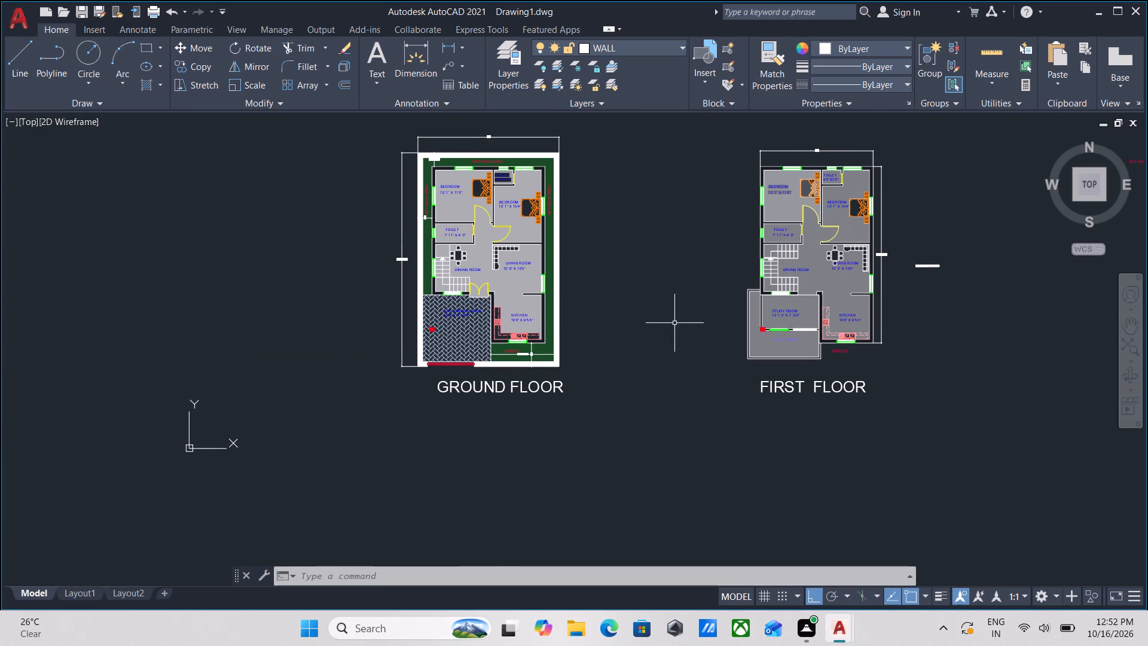
Review the titled ground-floor and first-floor plans, comparing the study room, sit-out area and kitchen end of the first floor.
{"action": "scroll", "coordinate": [890, 261], "scroll_direction": "up", "scroll_amount": 2}
{"action": "middle_click_drag", "start_coordinate": [823, 303], "coordinate": [816, 281]}
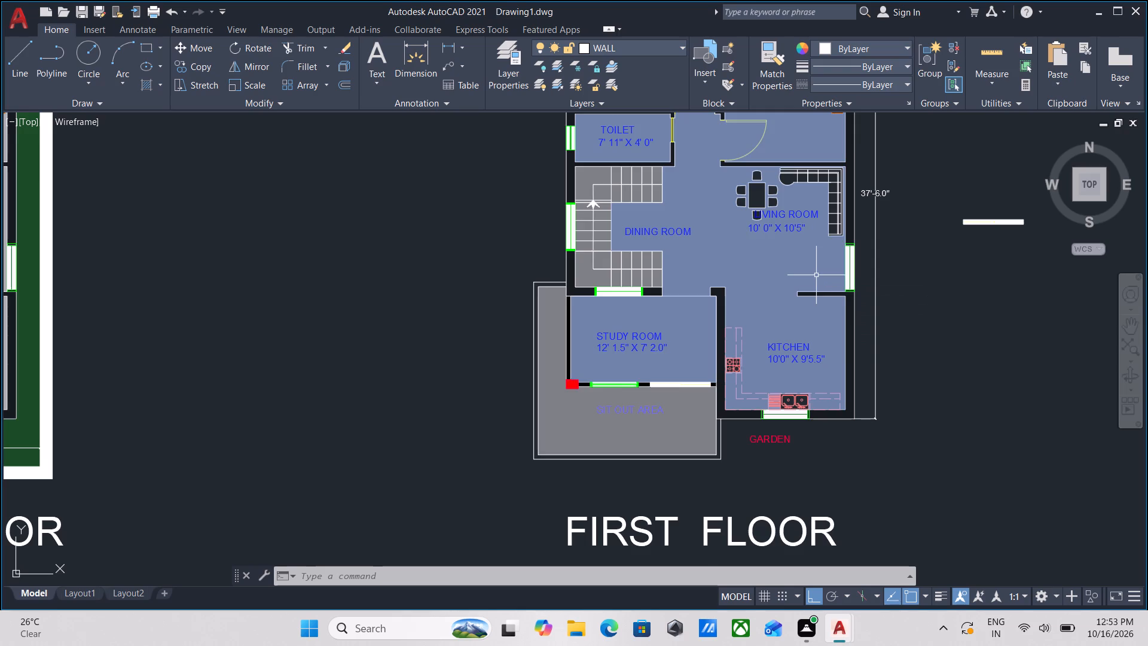
{"action": "scroll", "coordinate": [829, 270], "scroll_direction": "down", "scroll_amount": 2}
{"action": "scroll", "coordinate": [779, 349], "scroll_direction": "up", "scroll_amount": 2}
{"action": "scroll", "coordinate": [645, 345], "scroll_direction": "down", "scroll_amount": 1}
{"action": "middle_click_drag", "start_coordinate": [633, 361], "coordinate": [602, 435]}
{"action": "middle_click_drag", "start_coordinate": [599, 440], "coordinate": [599, 490]}
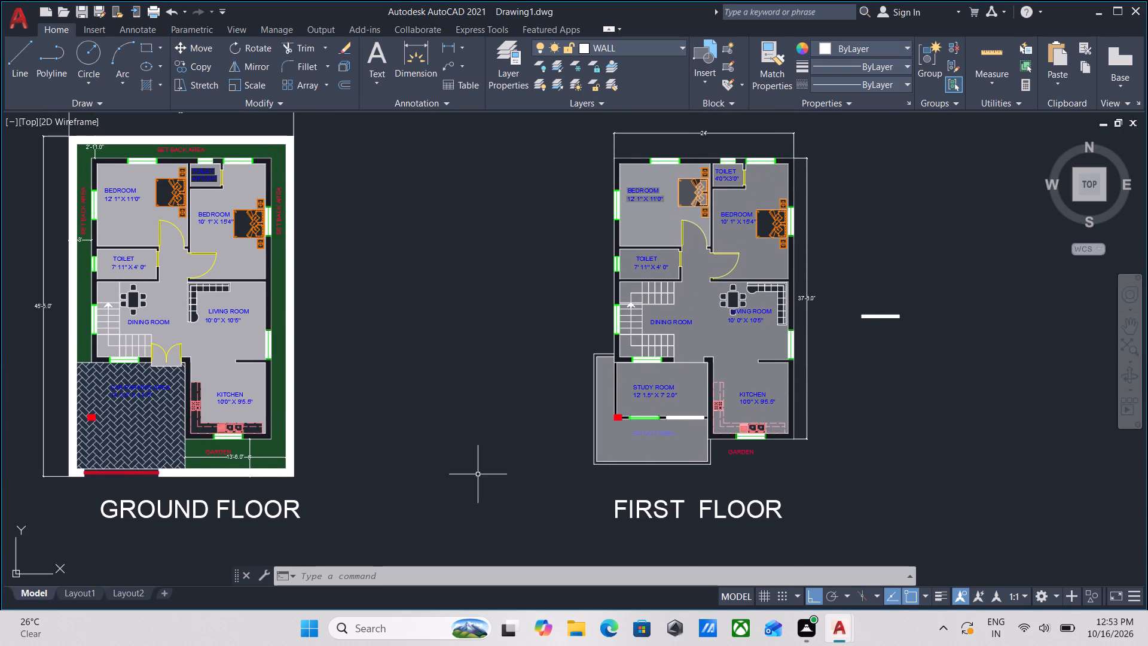
{"action": "middle_click_drag", "start_coordinate": [476, 473], "coordinate": [590, 407]}
{"action": "scroll", "coordinate": [507, 428], "scroll_direction": "down", "scroll_amount": 1}
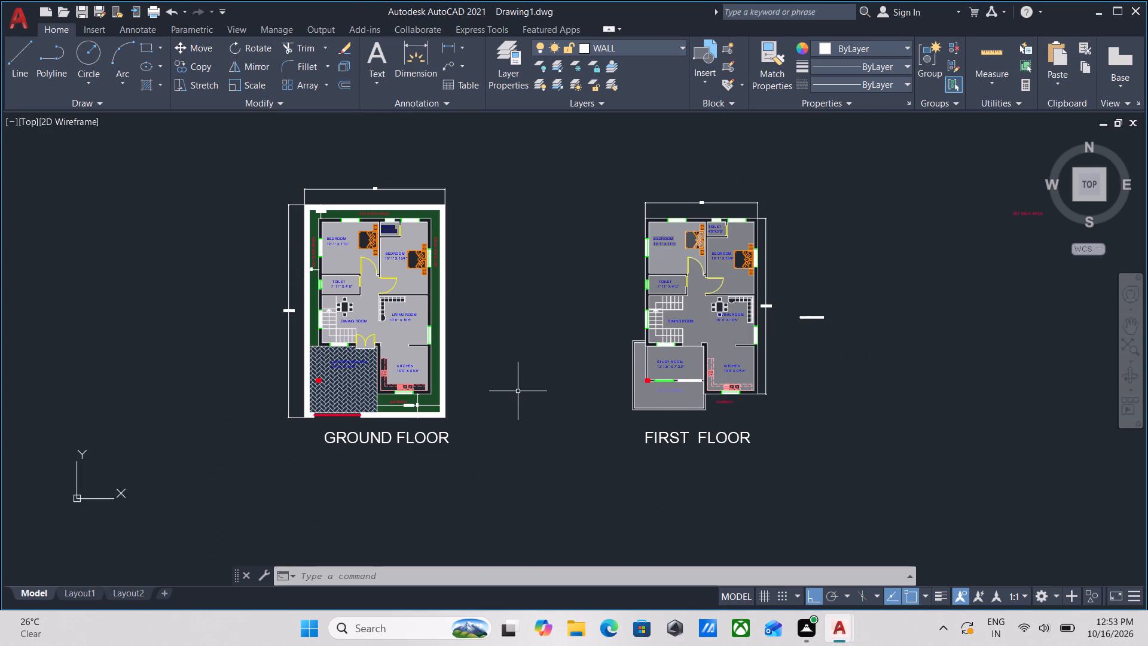
Erase the GARDEN label below the first-floor kitchen window.
{"action": "scroll", "coordinate": [777, 421], "scroll_direction": "up", "scroll_amount": 2}
{"action": "scroll", "coordinate": [648, 391], "scroll_direction": "up", "scroll_amount": 2}
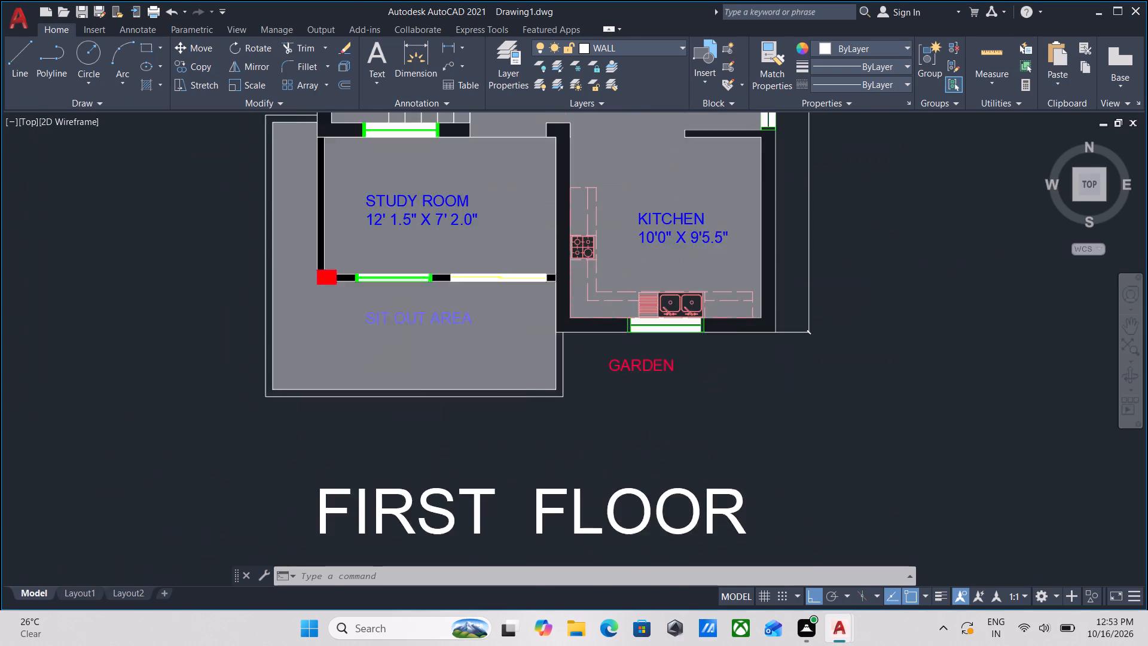
{"action": "middle_click_drag", "start_coordinate": [647, 391], "coordinate": [655, 453]}
{"action": "left_click_drag", "start_coordinate": [695, 459], "coordinate": [692, 450]}
{"action": "left_click", "coordinate": [638, 399]}
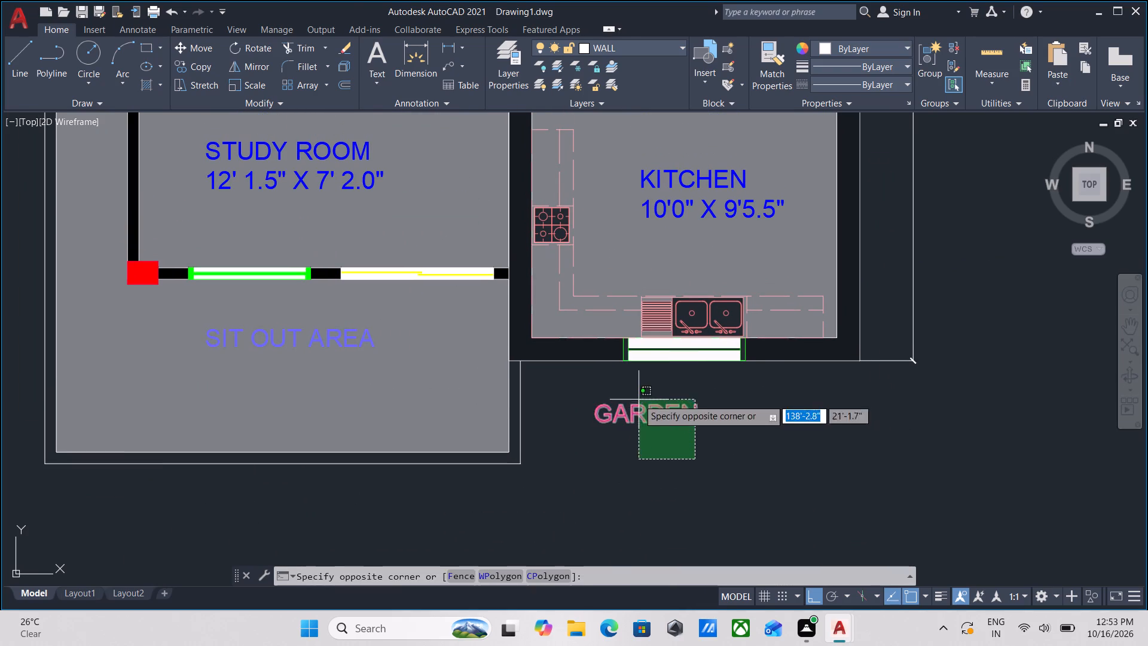
{"action": "right_click", "coordinate": [638, 399]}
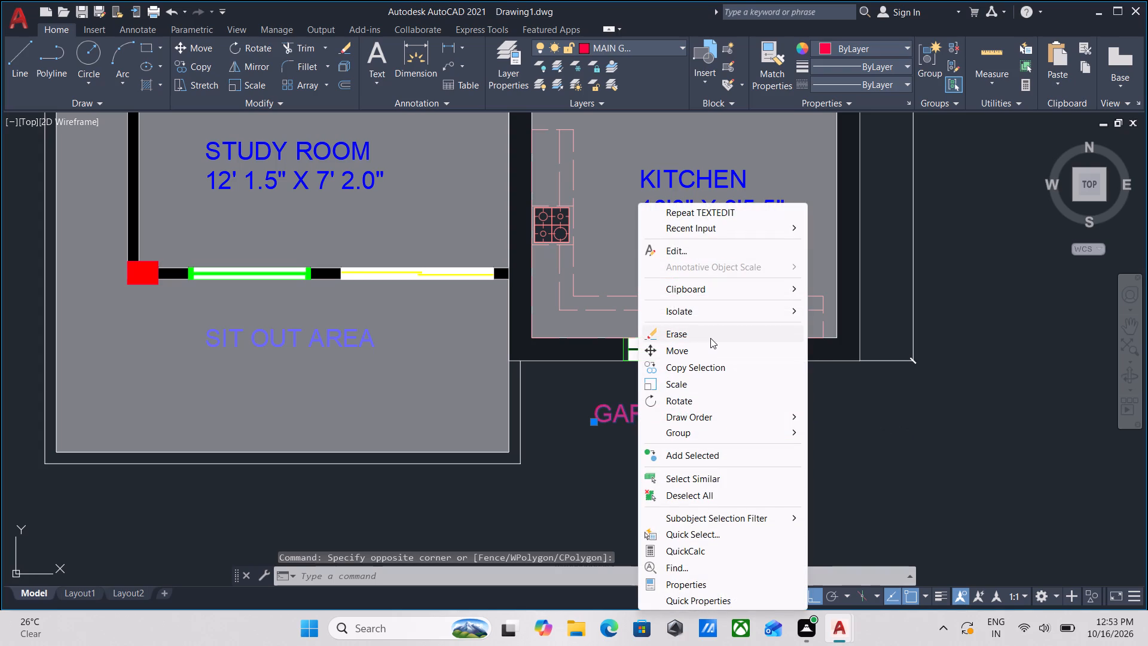
{"action": "left_click", "coordinate": [710, 337]}
Start a solid green hatch and fill both end jambs of the first-floor kitchen window beside the sink.
{"action": "scroll", "coordinate": [684, 348], "scroll_direction": "up", "scroll_amount": 2}
{"action": "scroll", "coordinate": [657, 391], "scroll_direction": "up", "scroll_amount": 2}
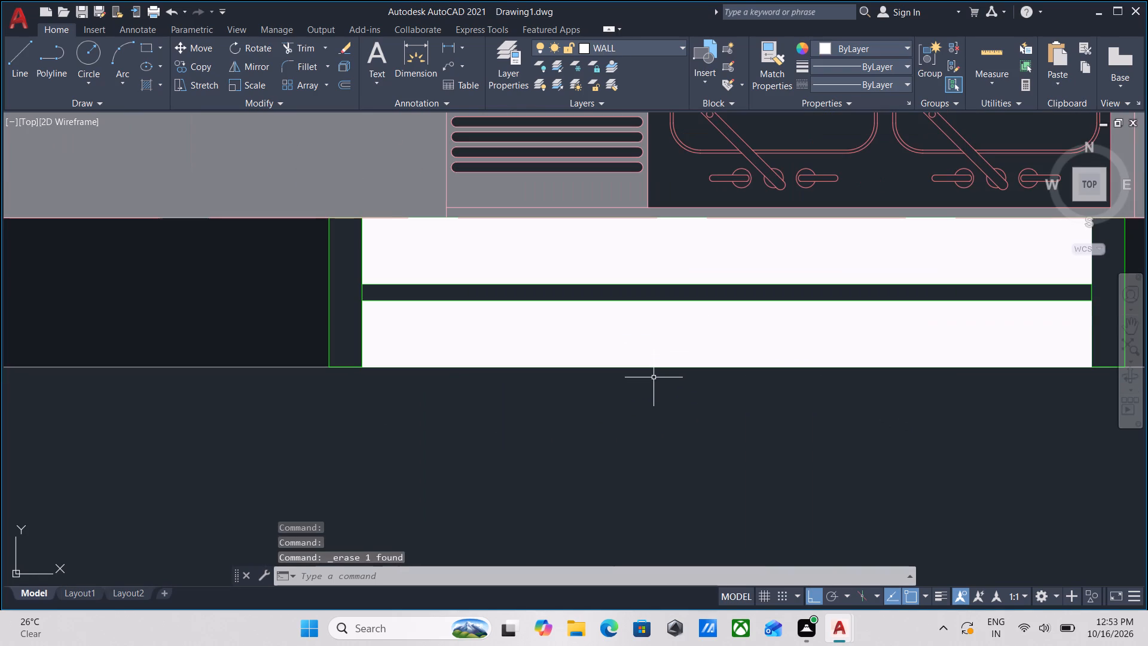
{"action": "key", "text": "h"}
{"action": "key", "text": "Return"}
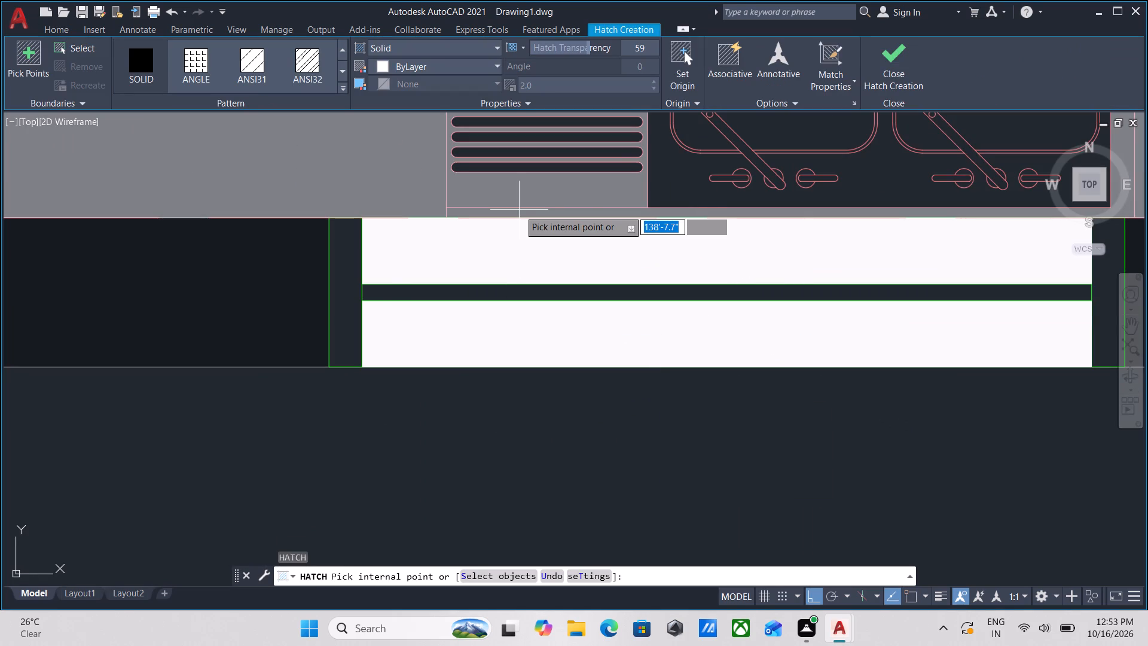
{"action": "left_click", "coordinate": [380, 63]}
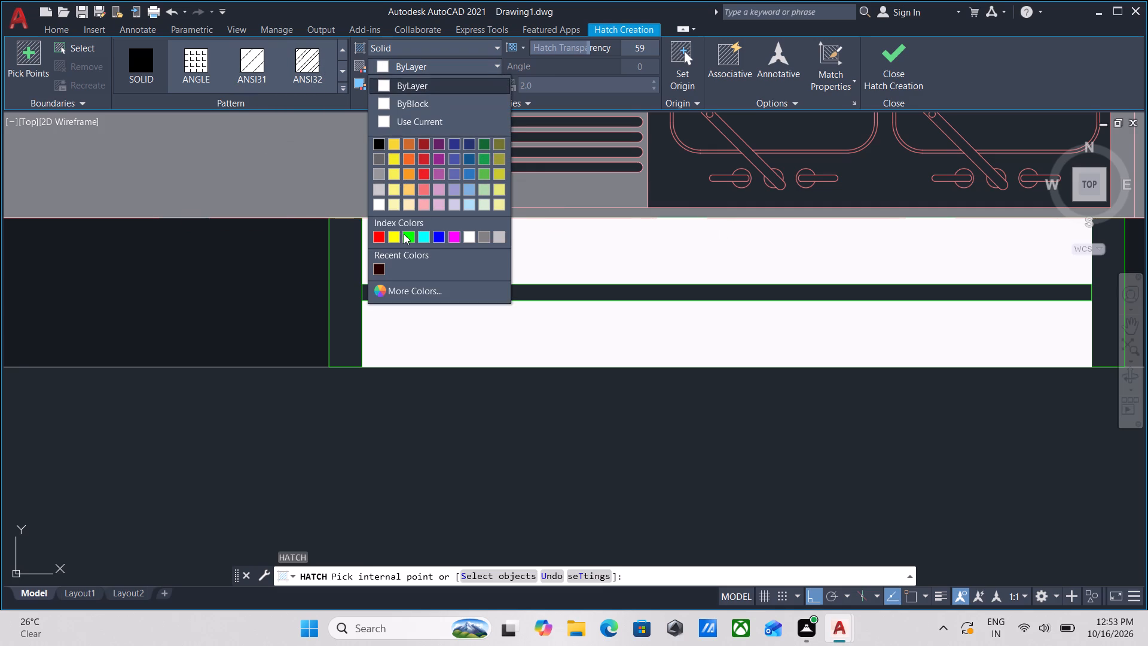
{"action": "left_click", "coordinate": [404, 234]}
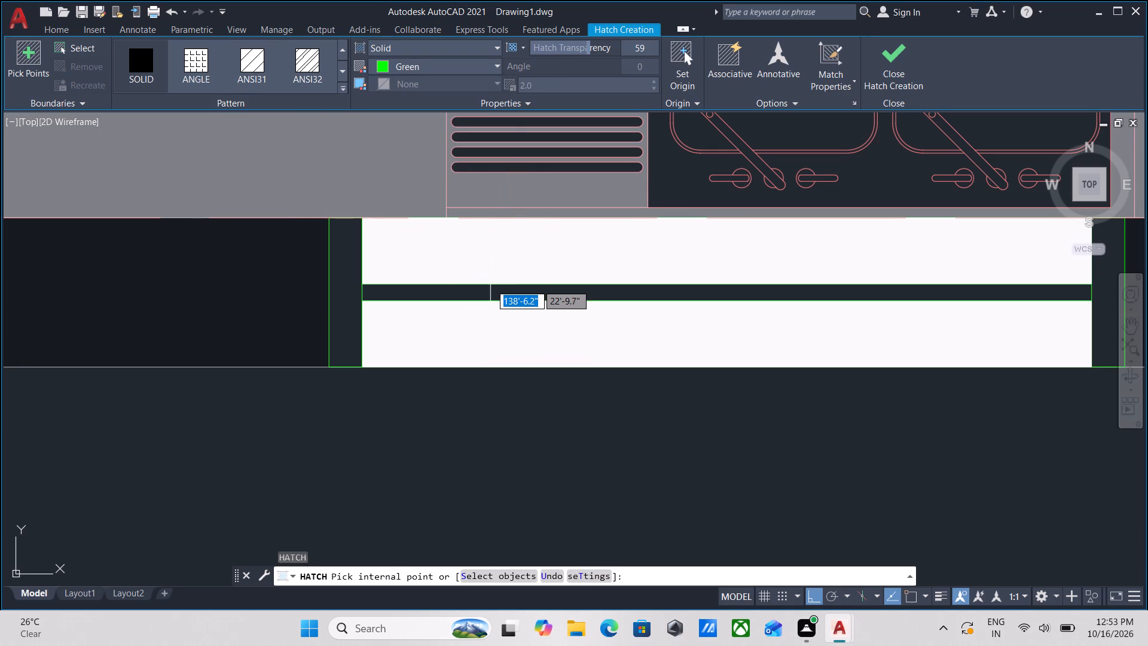
{"action": "left_click", "coordinate": [496, 288]}
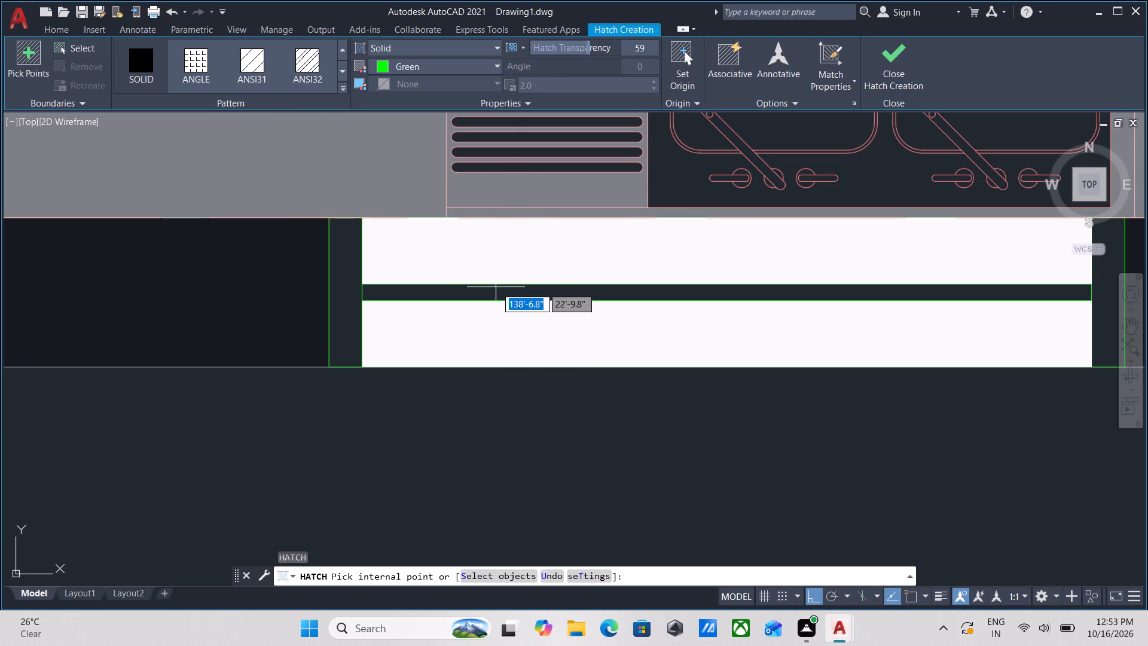
{"action": "scroll", "coordinate": [496, 294], "scroll_direction": "down", "scroll_amount": 1}
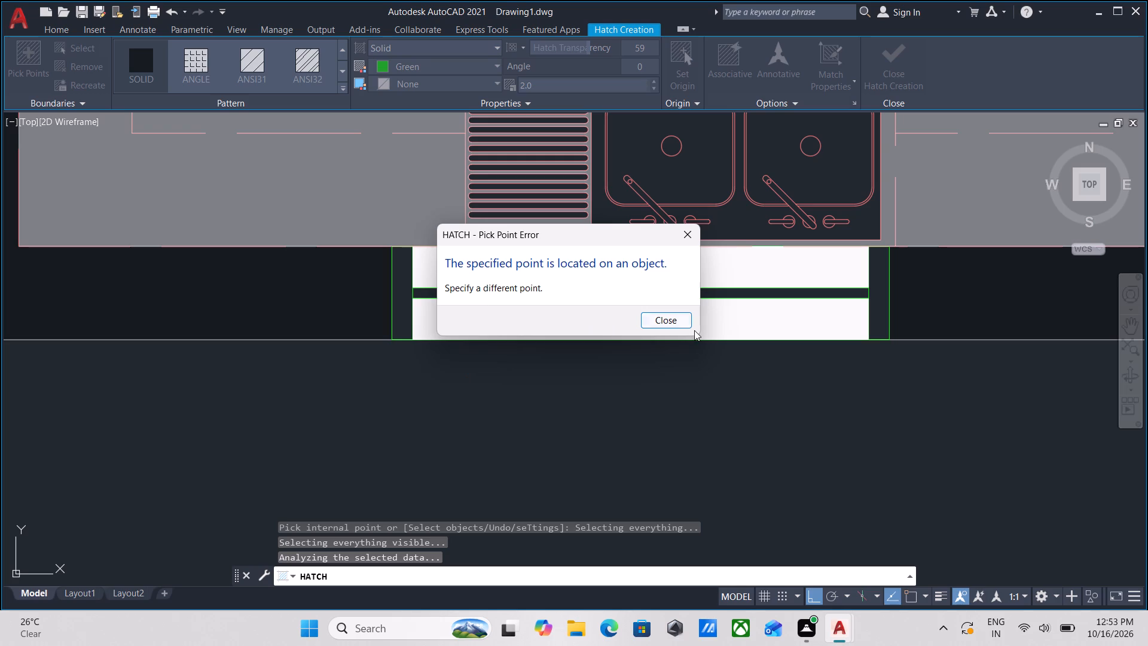
{"action": "left_click", "coordinate": [668, 314]}
{"action": "scroll", "coordinate": [634, 301], "scroll_direction": "down", "scroll_amount": 2}
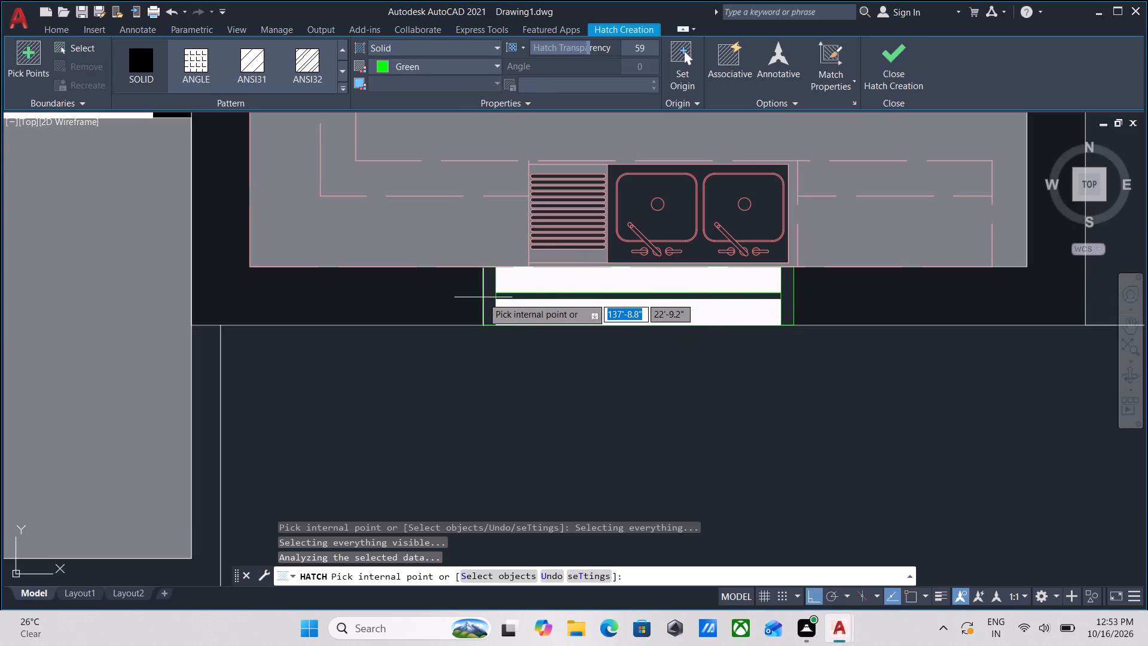
{"action": "left_click", "coordinate": [488, 294]}
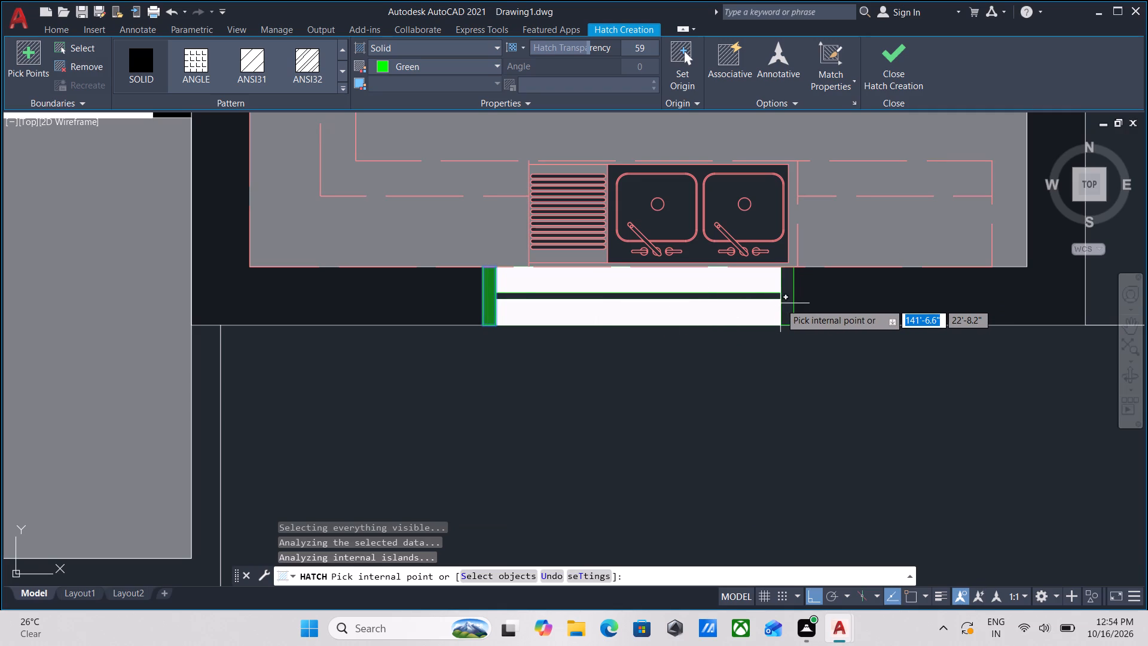
{"action": "scroll", "coordinate": [799, 287], "scroll_direction": "up", "scroll_amount": 3}
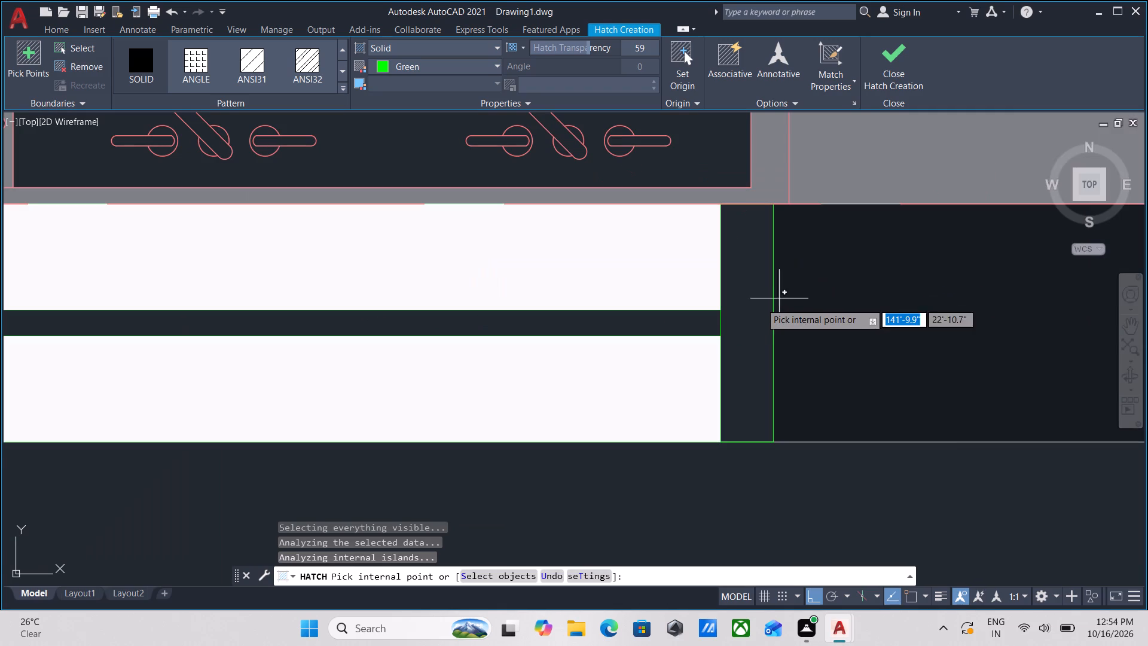
{"action": "left_click", "coordinate": [737, 310]}
{"action": "scroll", "coordinate": [737, 310], "scroll_direction": "down", "scroll_amount": 3}
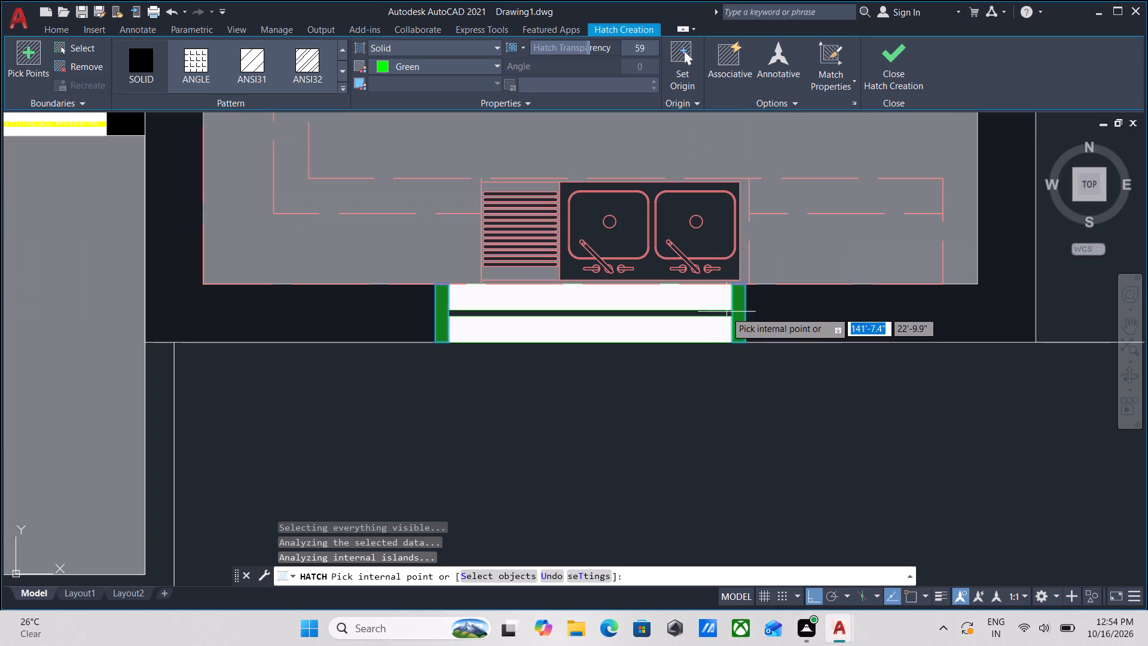
Add the kitchen window's narrow centre strip between the two white panes to the green hatch and finish it.
{"action": "scroll", "coordinate": [707, 313], "scroll_direction": "up", "scroll_amount": 4}
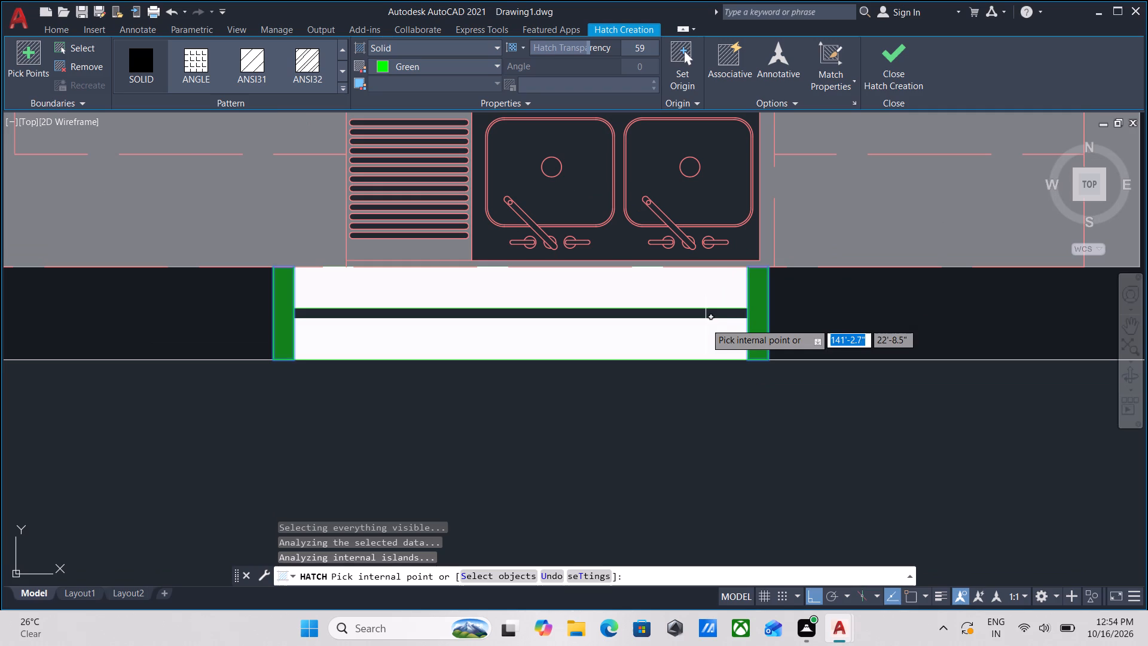
{"action": "scroll", "coordinate": [706, 323], "scroll_direction": "up", "scroll_amount": 4}
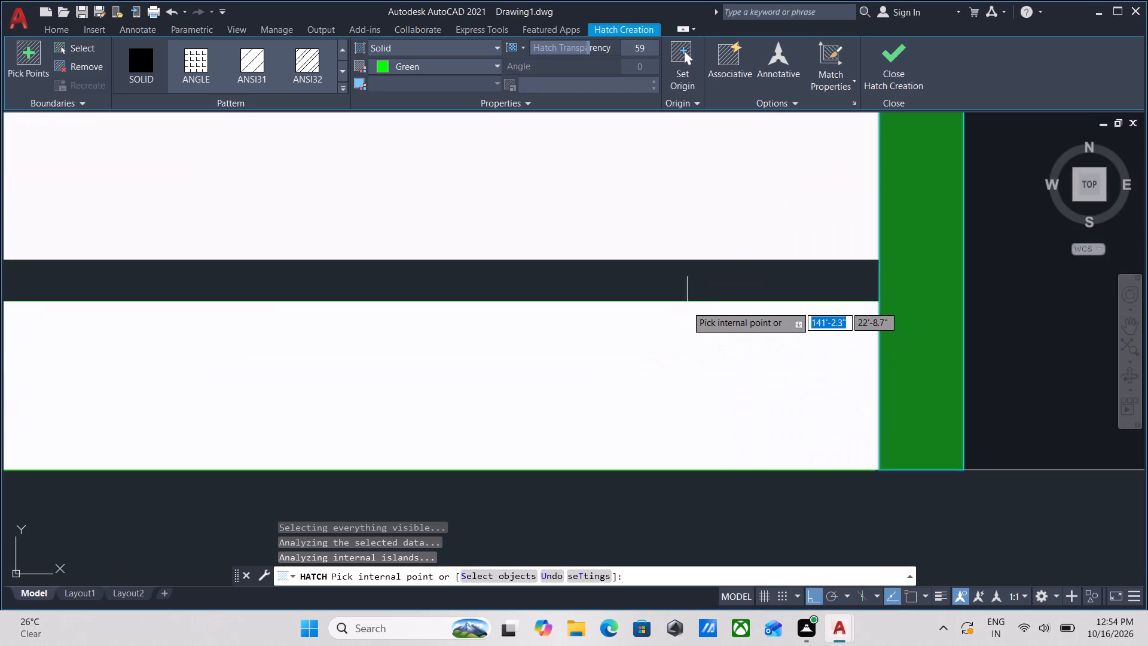
{"action": "left_click", "coordinate": [673, 255]}
{"action": "scroll", "coordinate": [673, 260], "scroll_direction": "down", "scroll_amount": 2}
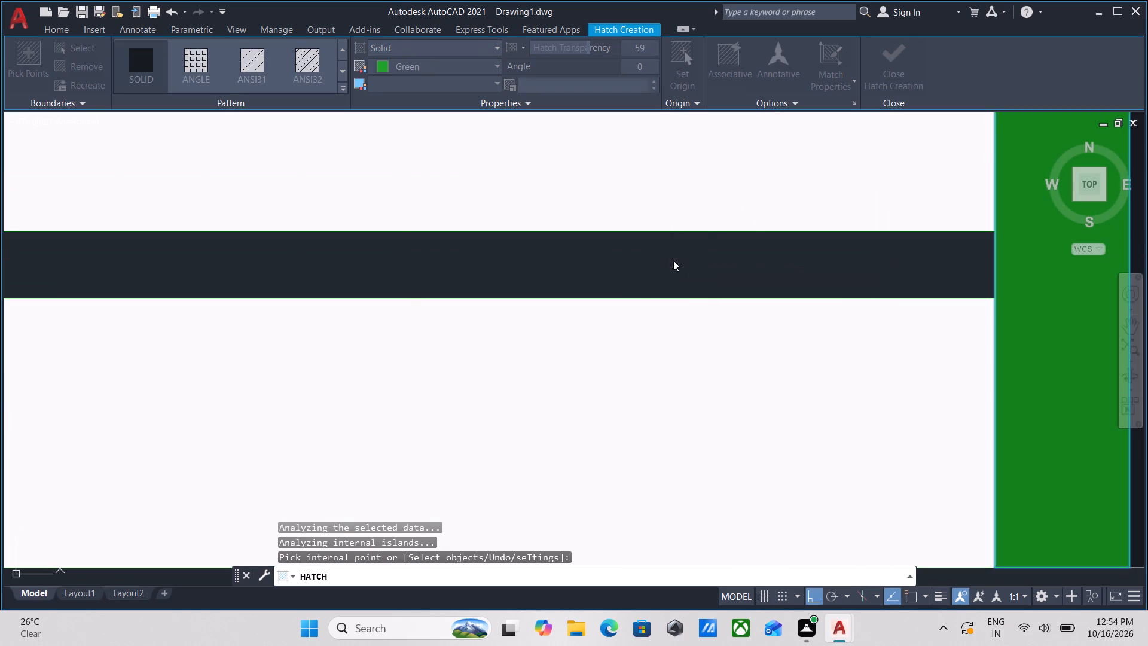
{"action": "left_click", "coordinate": [708, 329]}
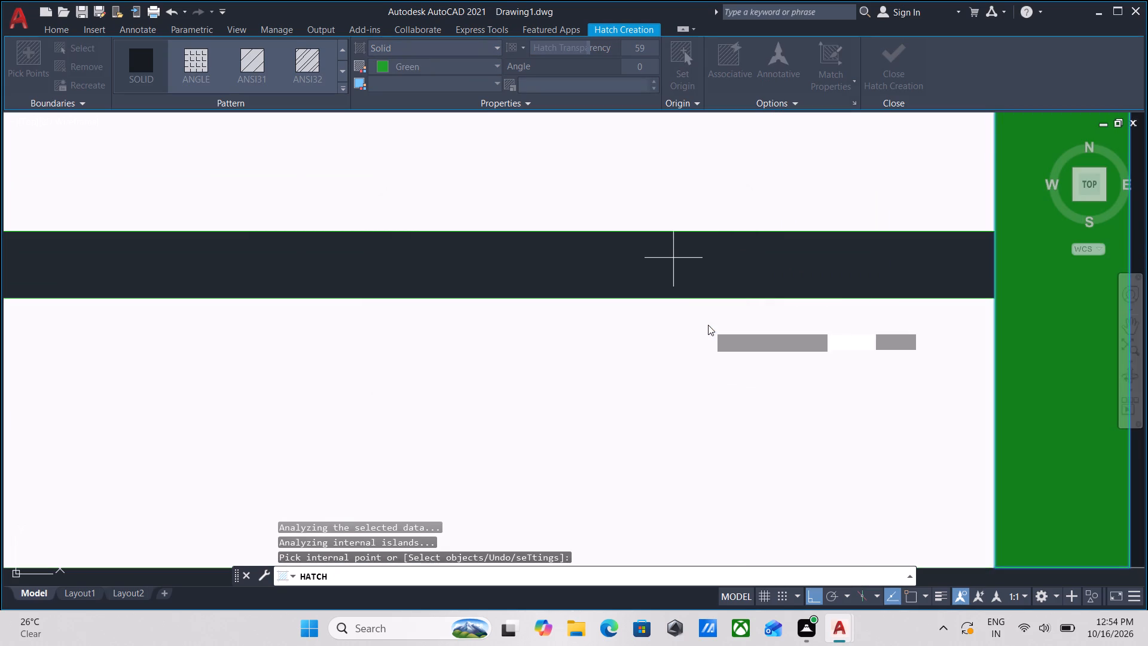
{"action": "scroll", "coordinate": [708, 324], "scroll_direction": "down", "scroll_amount": 3}
{"action": "left_click", "coordinate": [675, 286]}
{"action": "scroll", "coordinate": [675, 286], "scroll_direction": "down", "scroll_amount": 1}
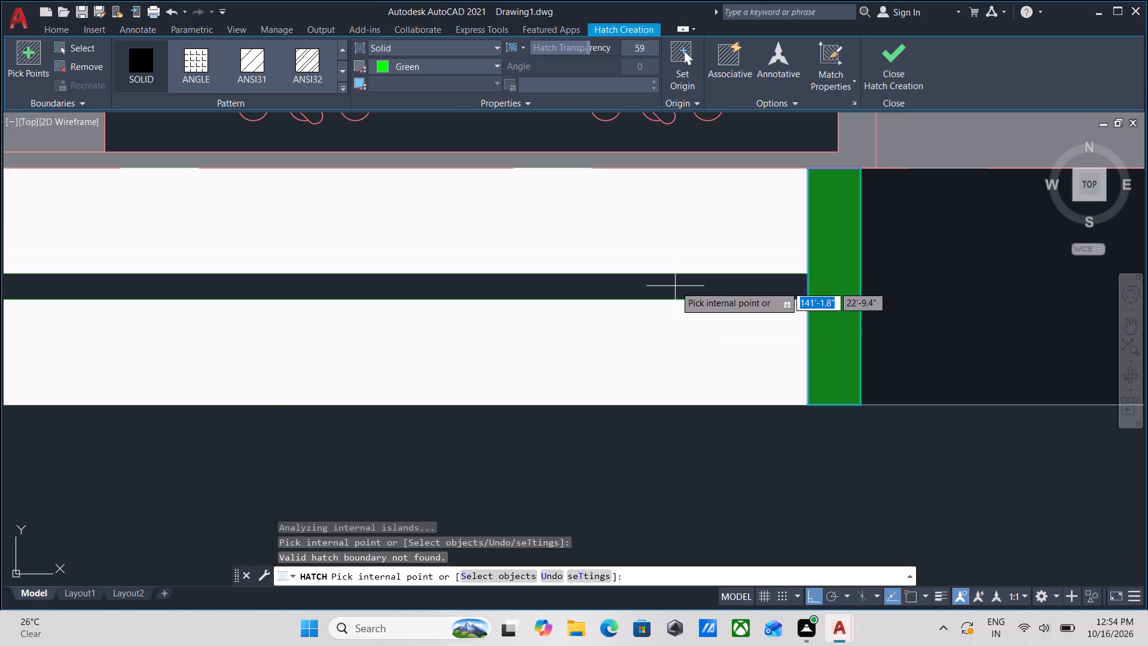
{"action": "scroll", "coordinate": [675, 286], "scroll_direction": "down", "scroll_amount": 1}
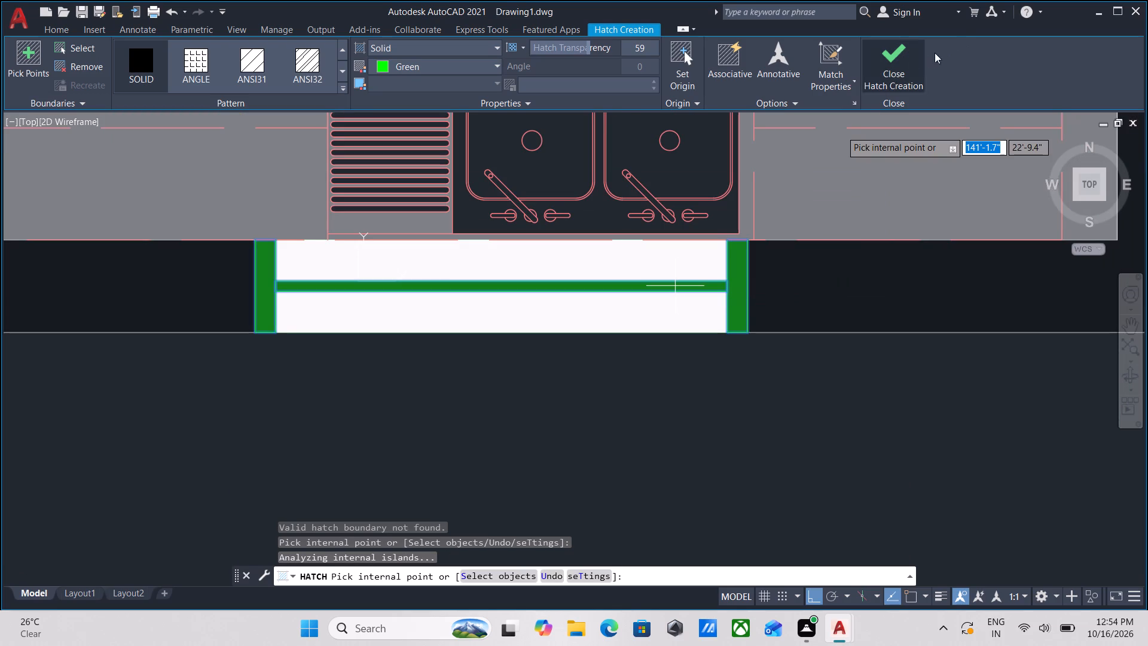
{"action": "left_click", "coordinate": [900, 62]}
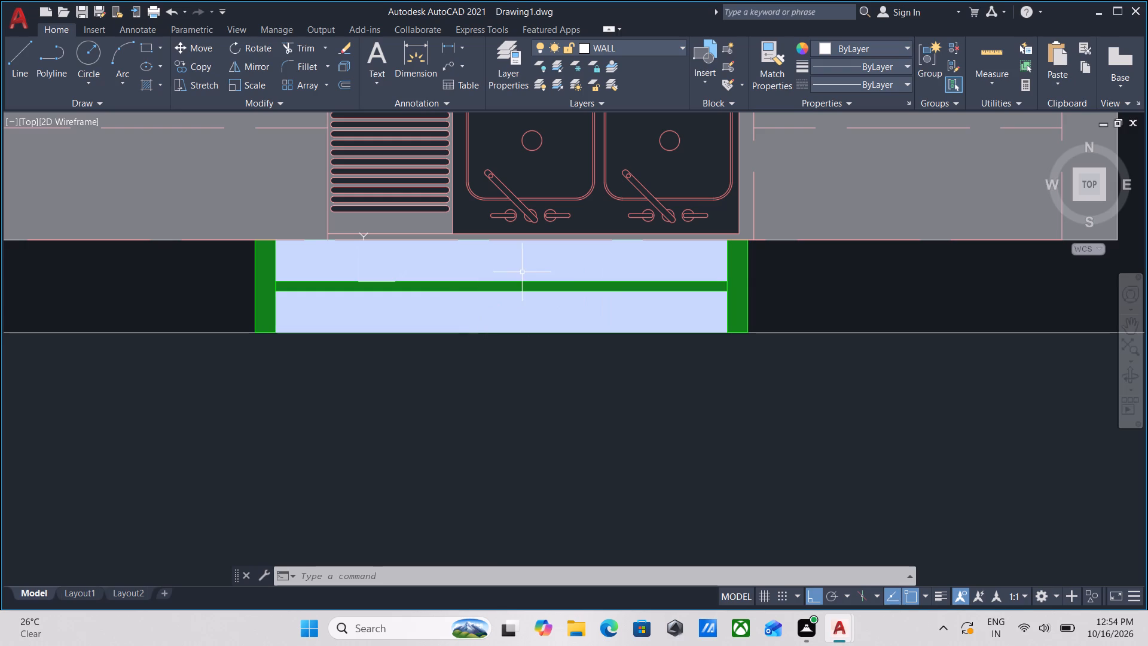
Start a solid green hatch in the upper end jamb of the first-floor living room's outer-wall window.
{"action": "scroll", "coordinate": [522, 306], "scroll_direction": "down", "scroll_amount": 3}
{"action": "scroll", "coordinate": [790, 156], "scroll_direction": "down", "scroll_amount": 1}
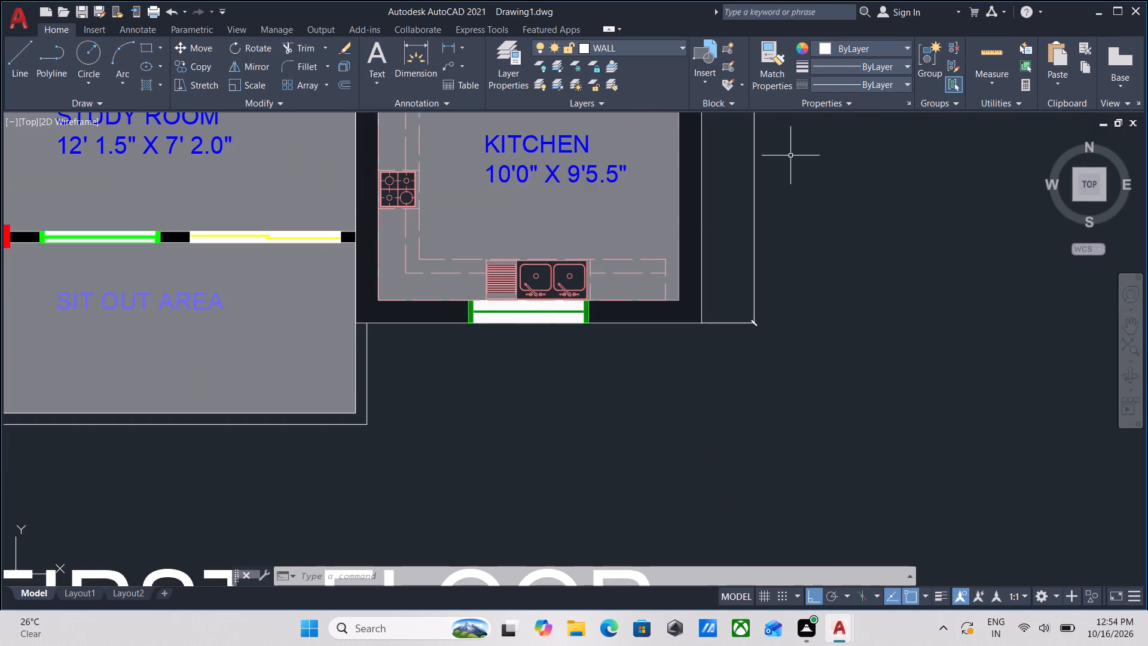
{"action": "middle_click_drag", "start_coordinate": [790, 156], "coordinate": [731, 353]}
{"action": "middle_click_drag", "start_coordinate": [746, 243], "coordinate": [743, 301]}
{"action": "scroll", "coordinate": [669, 241], "scroll_direction": "up", "scroll_amount": 2}
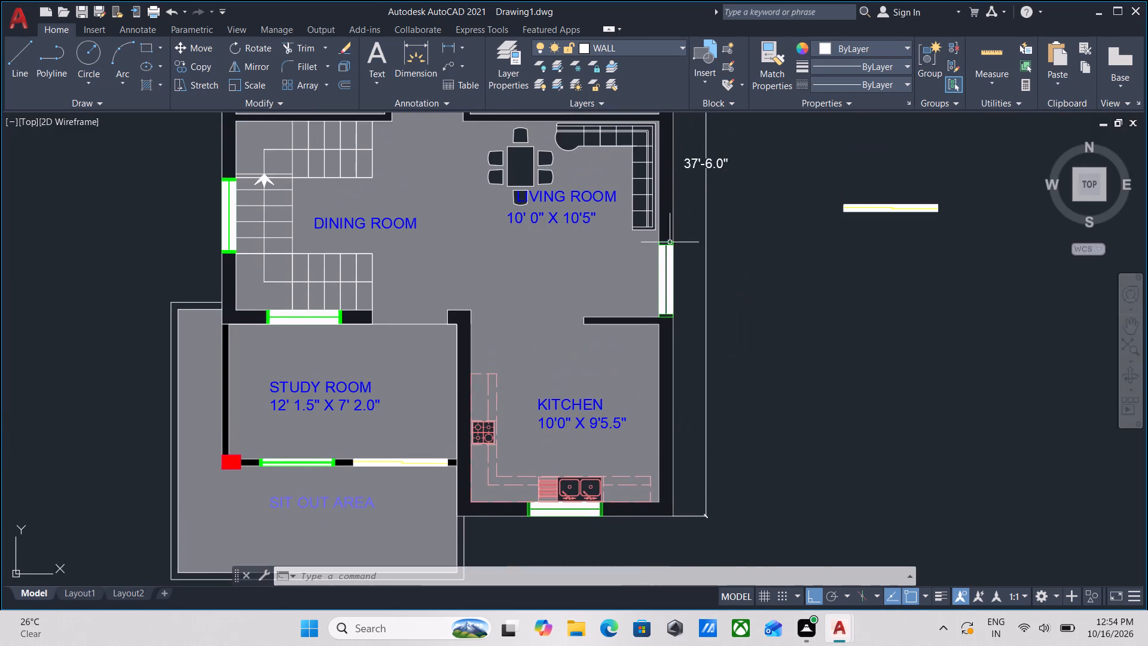
{"action": "scroll", "coordinate": [669, 241], "scroll_direction": "up", "scroll_amount": 4}
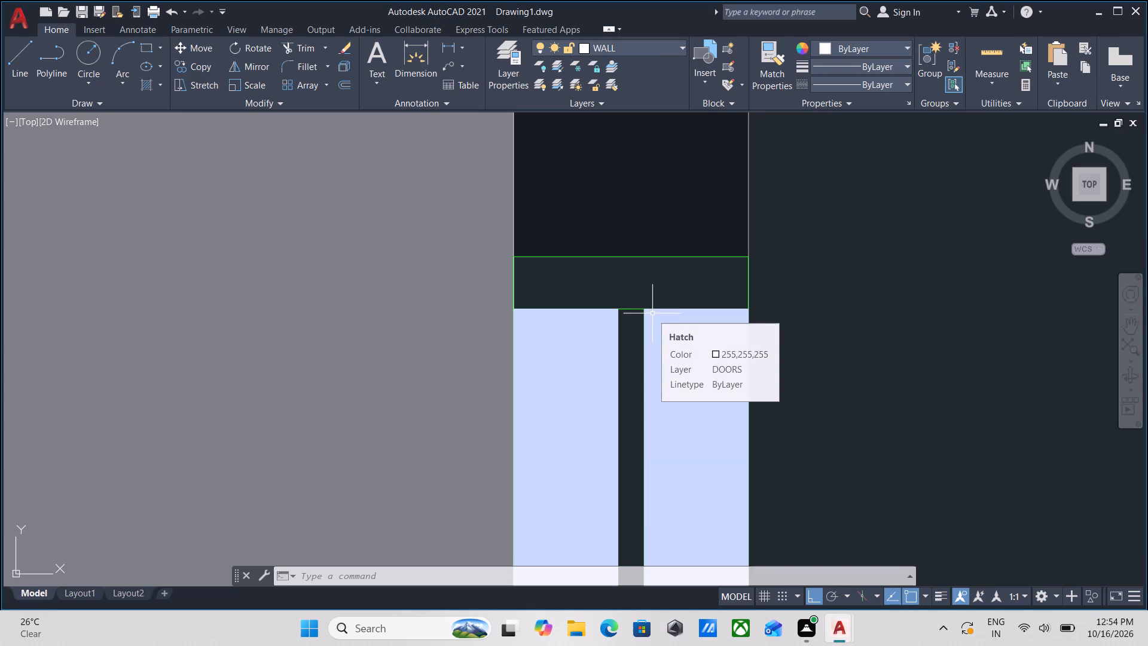
{"action": "scroll", "coordinate": [659, 310], "scroll_direction": "up", "scroll_amount": 1}
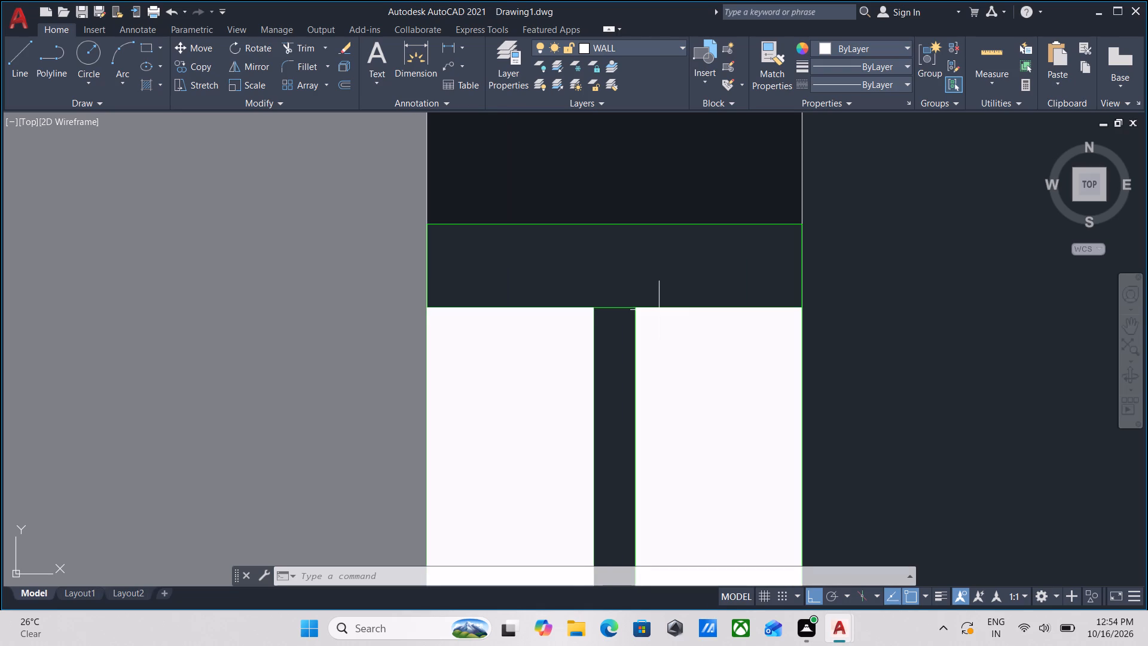
{"action": "scroll", "coordinate": [623, 291], "scroll_direction": "up", "scroll_amount": 1}
{"action": "key", "text": "h"}
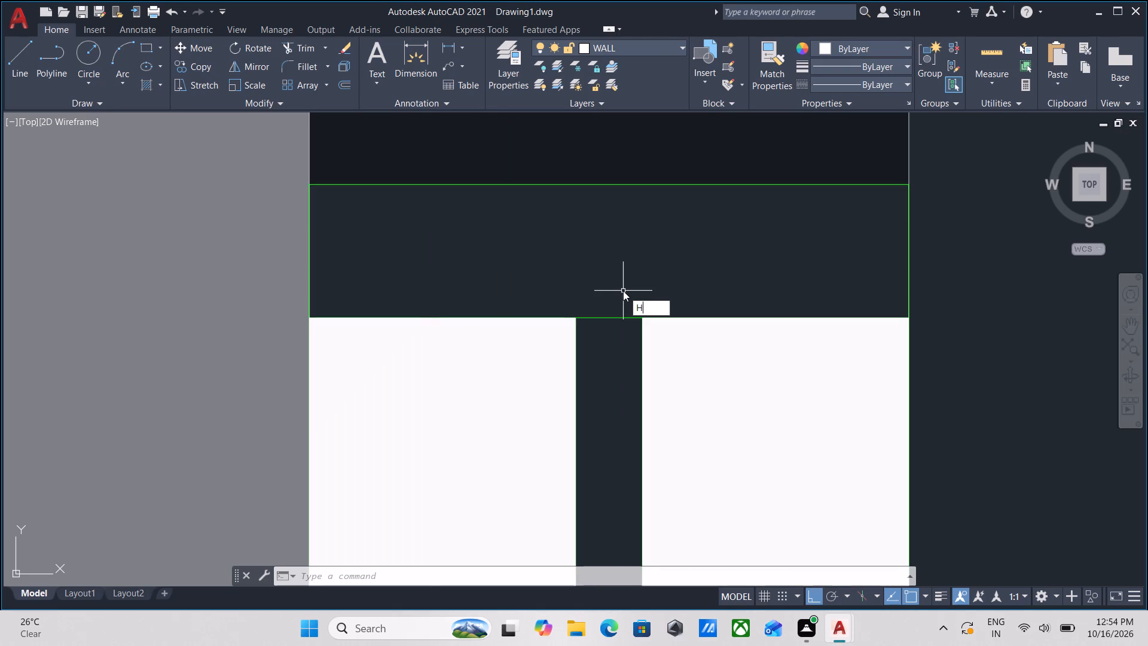
{"action": "key", "text": "Return"}
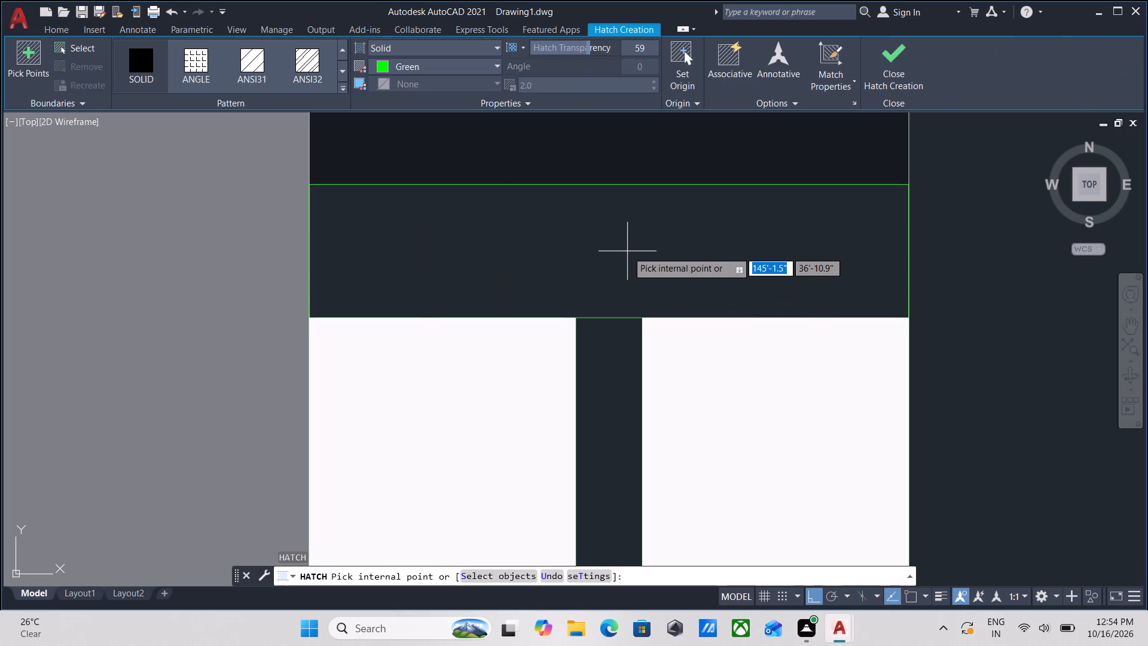
{"action": "left_click", "coordinate": [627, 257]}
{"action": "scroll", "coordinate": [630, 255], "scroll_direction": "down", "scroll_amount": 4}
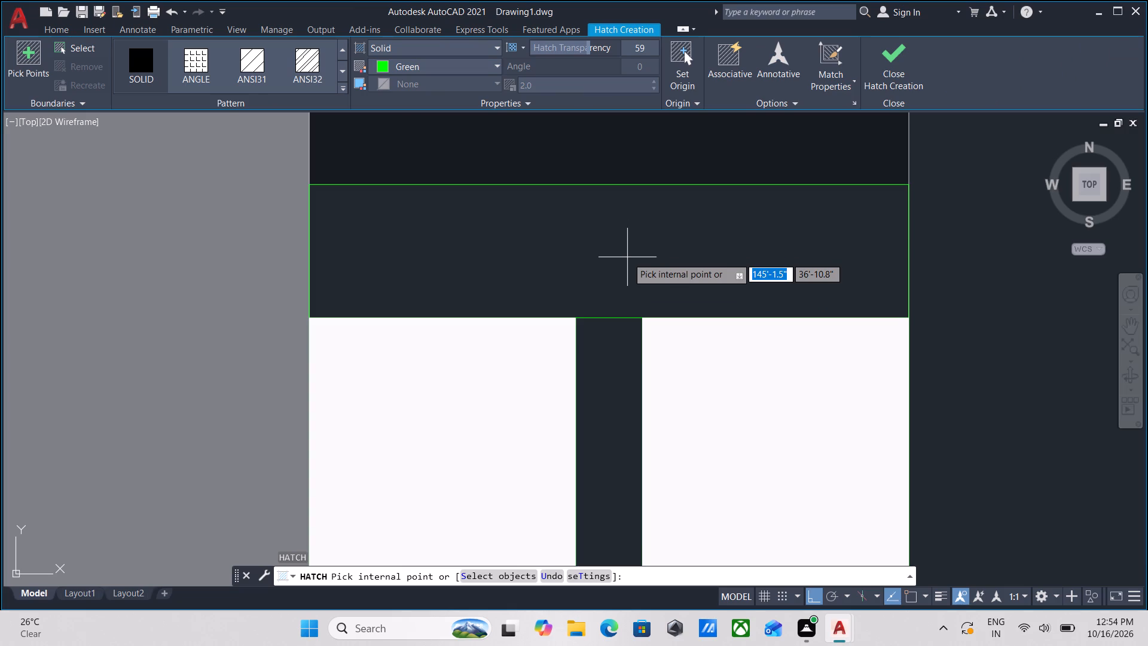
{"action": "scroll", "coordinate": [657, 239], "scroll_direction": "down", "scroll_amount": 3}
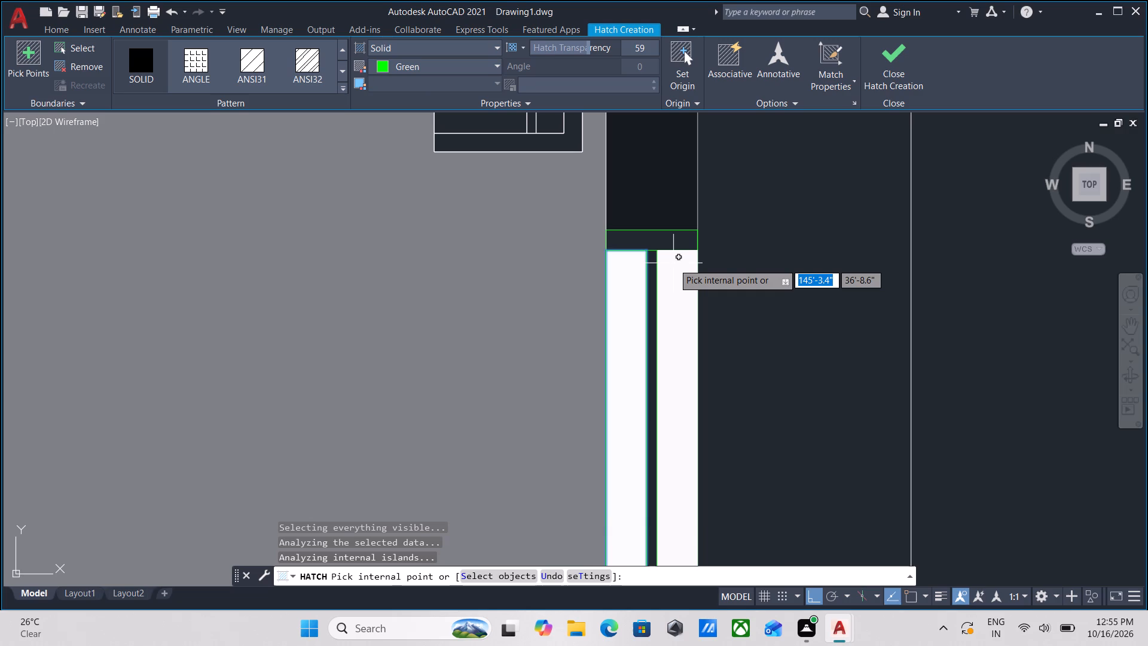
{"action": "scroll", "coordinate": [666, 237], "scroll_direction": "up", "scroll_amount": 1}
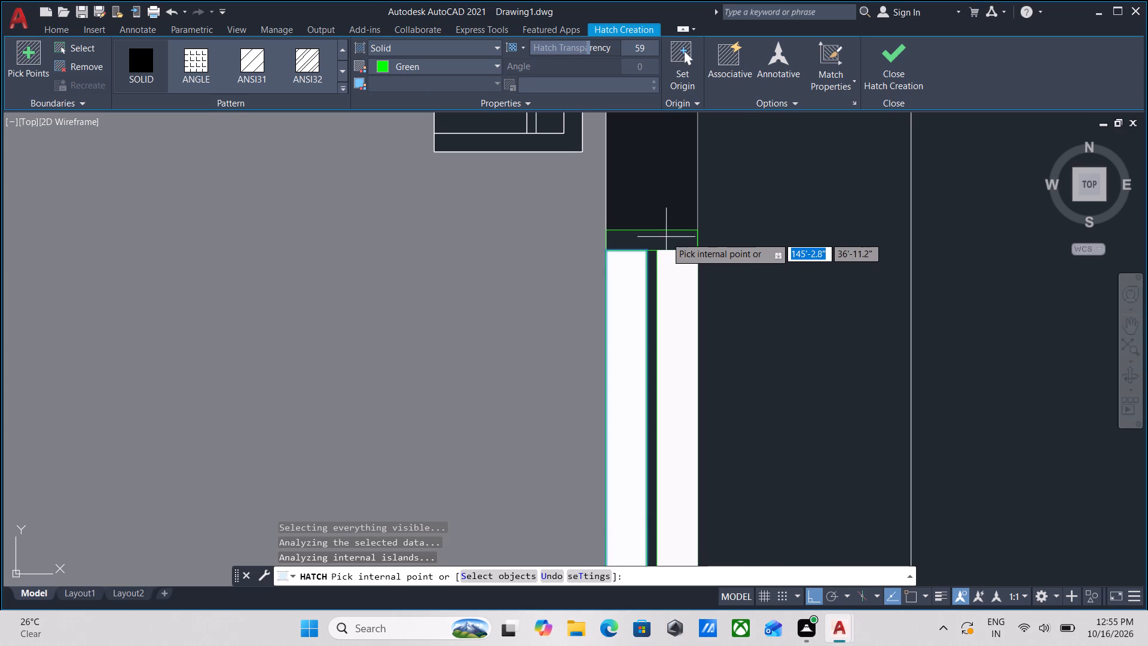
{"action": "scroll", "coordinate": [666, 237], "scroll_direction": "up", "scroll_amount": 1}
{"action": "left_click", "coordinate": [637, 248]}
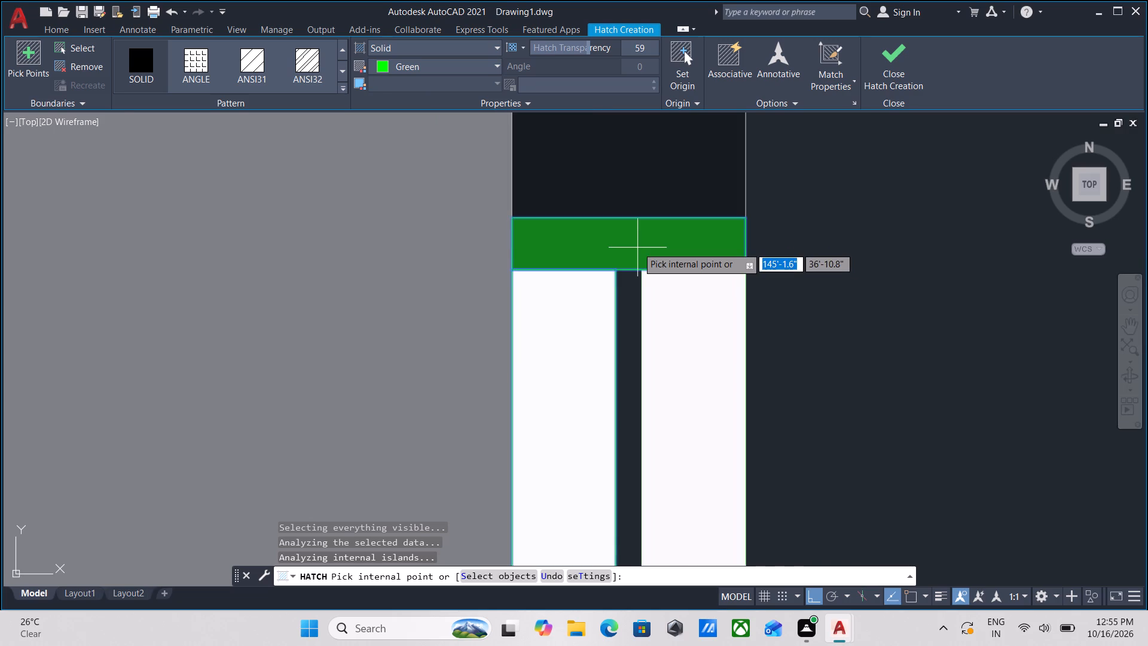
Add the lower end jamb of the living room's outer-wall window to the solid green hatch.
{"action": "scroll", "coordinate": [639, 242], "scroll_direction": "down", "scroll_amount": 3}
{"action": "middle_click_drag", "start_coordinate": [639, 242], "coordinate": [654, 164]}
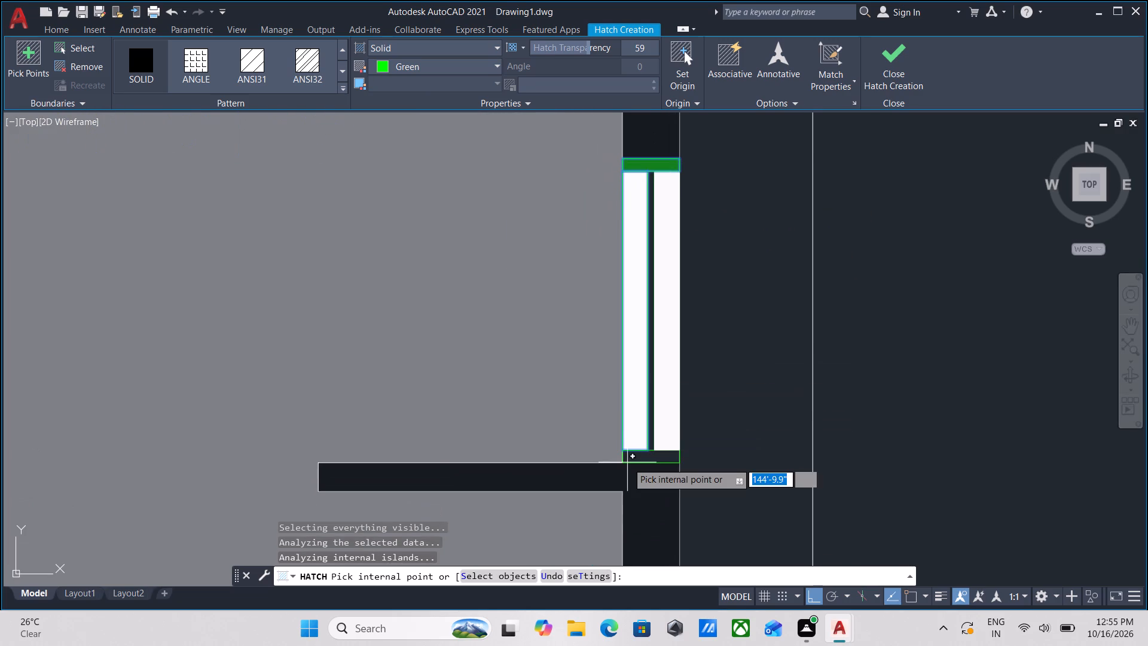
{"action": "scroll", "coordinate": [627, 462], "scroll_direction": "up", "scroll_amount": 5}
{"action": "left_click", "coordinate": [650, 445]}
{"action": "scroll", "coordinate": [650, 445], "scroll_direction": "down", "scroll_amount": 3}
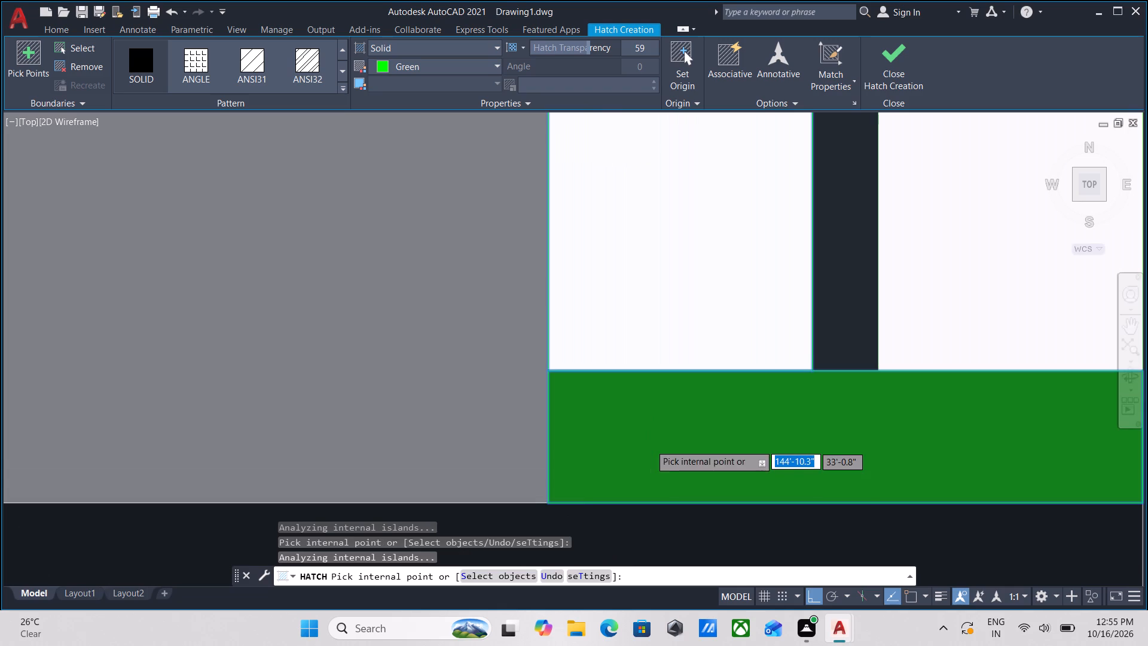
Fill the narrow centre strip between the living room window's two panes with the same green hatch.
{"action": "scroll", "coordinate": [678, 439], "scroll_direction": "down", "scroll_amount": 1}
{"action": "middle_click_drag", "start_coordinate": [678, 439], "coordinate": [640, 473]}
{"action": "scroll", "coordinate": [651, 431], "scroll_direction": "up", "scroll_amount": 4}
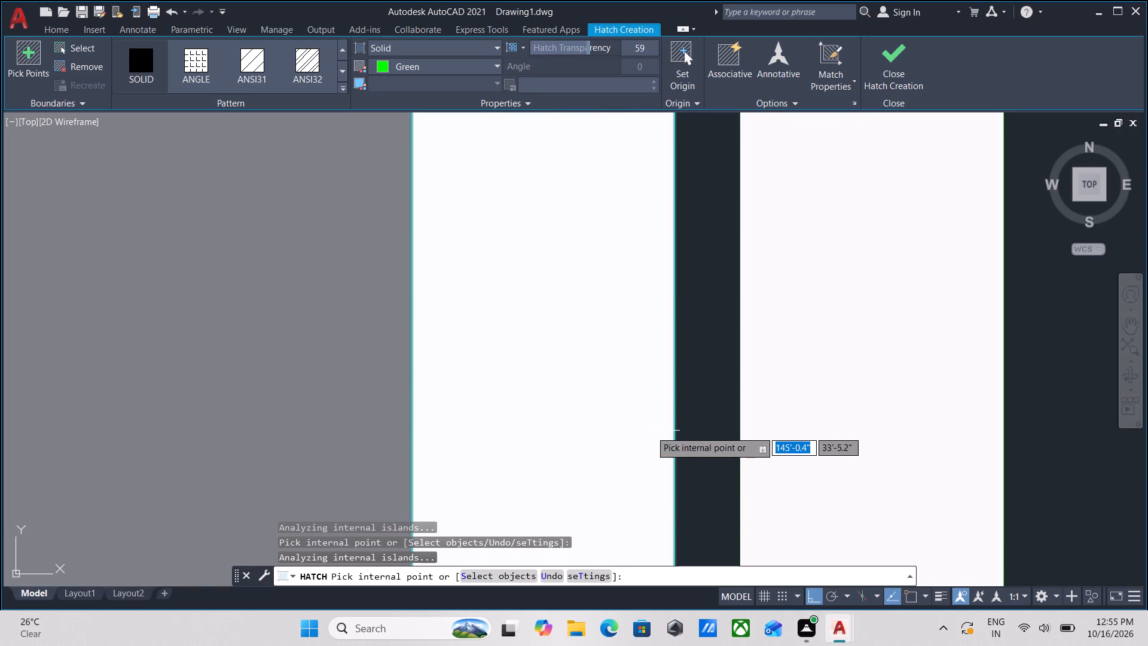
{"action": "left_click", "coordinate": [697, 426]}
{"action": "scroll", "coordinate": [697, 426], "scroll_direction": "down", "scroll_amount": 6}
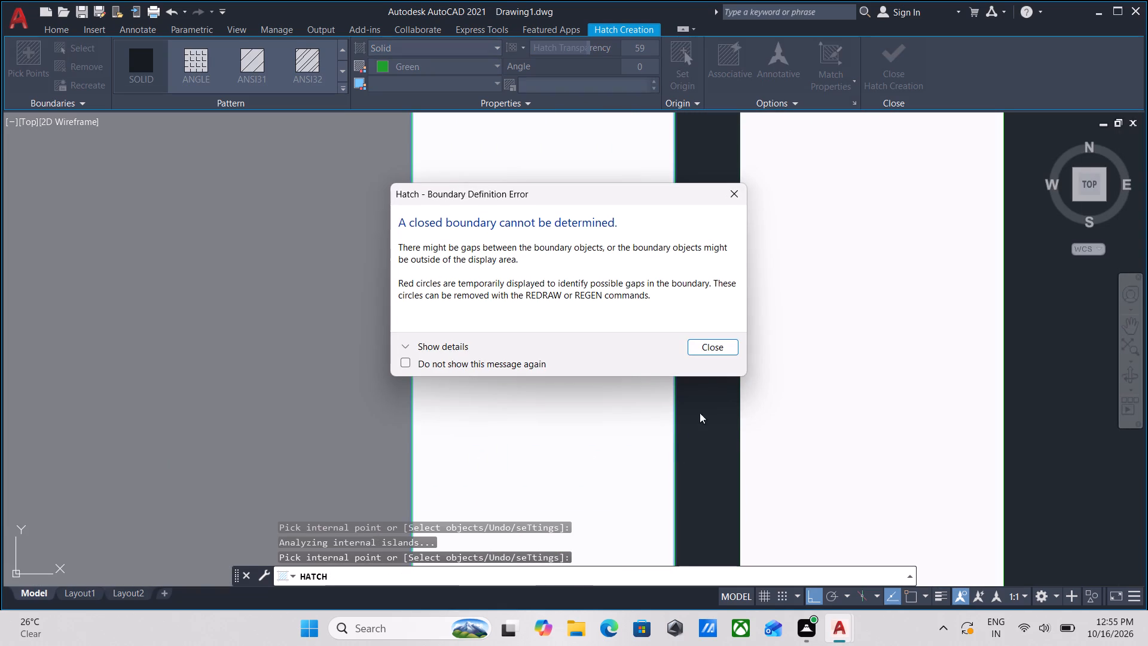
{"action": "left_click", "coordinate": [712, 342]}
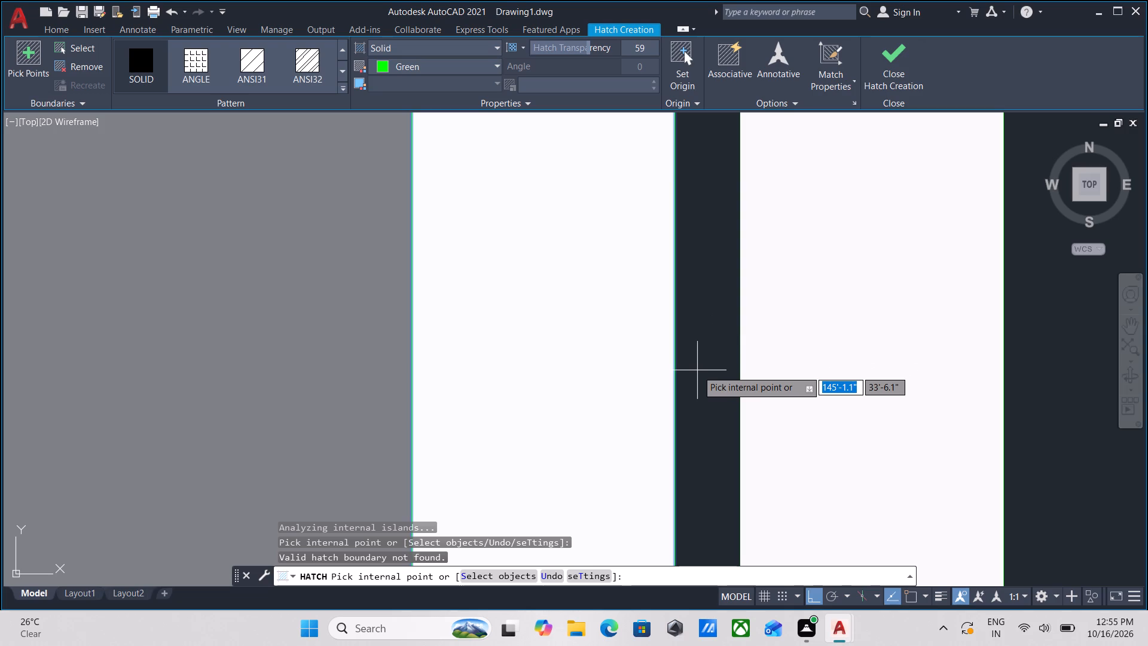
{"action": "scroll", "coordinate": [697, 370], "scroll_direction": "down", "scroll_amount": 2}
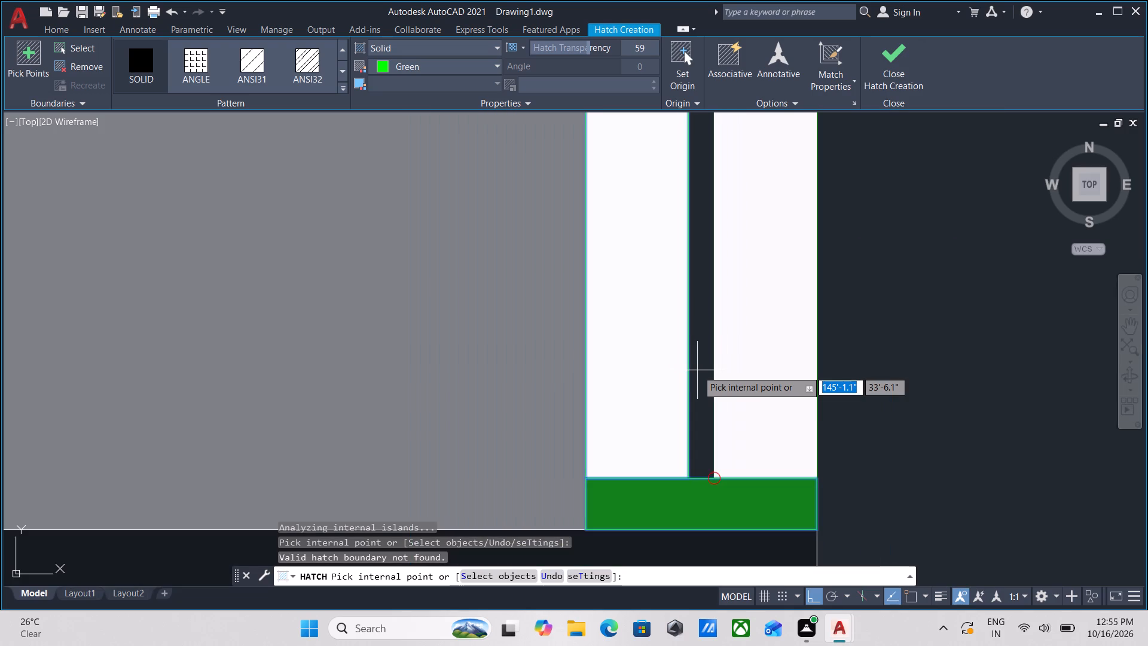
{"action": "scroll", "coordinate": [697, 370], "scroll_direction": "down", "scroll_amount": 2}
{"action": "left_click", "coordinate": [697, 370]}
{"action": "scroll", "coordinate": [697, 370], "scroll_direction": "down", "scroll_amount": 2}
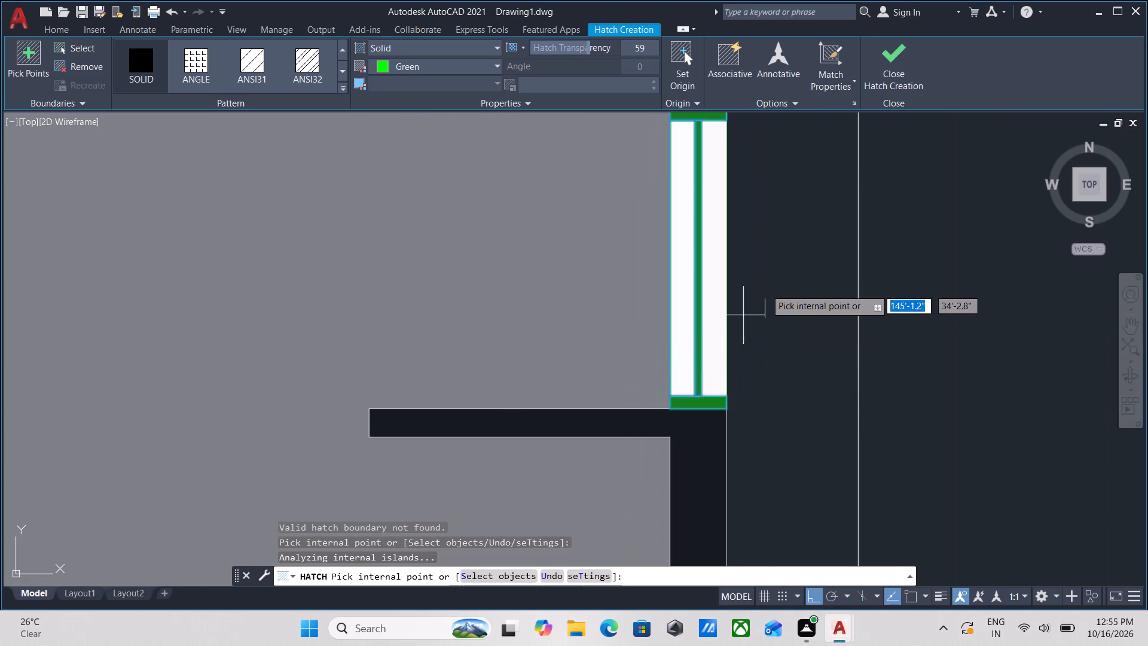
Add both end jambs of the 10' 1" X 15'4" bedroom's outer-wall window beside the bed to the green hatch.
{"action": "scroll", "coordinate": [765, 288], "scroll_direction": "down", "scroll_amount": 1}
{"action": "middle_click_drag", "start_coordinate": [765, 288], "coordinate": [756, 474]}
{"action": "middle_click_drag", "start_coordinate": [814, 293], "coordinate": [792, 430]}
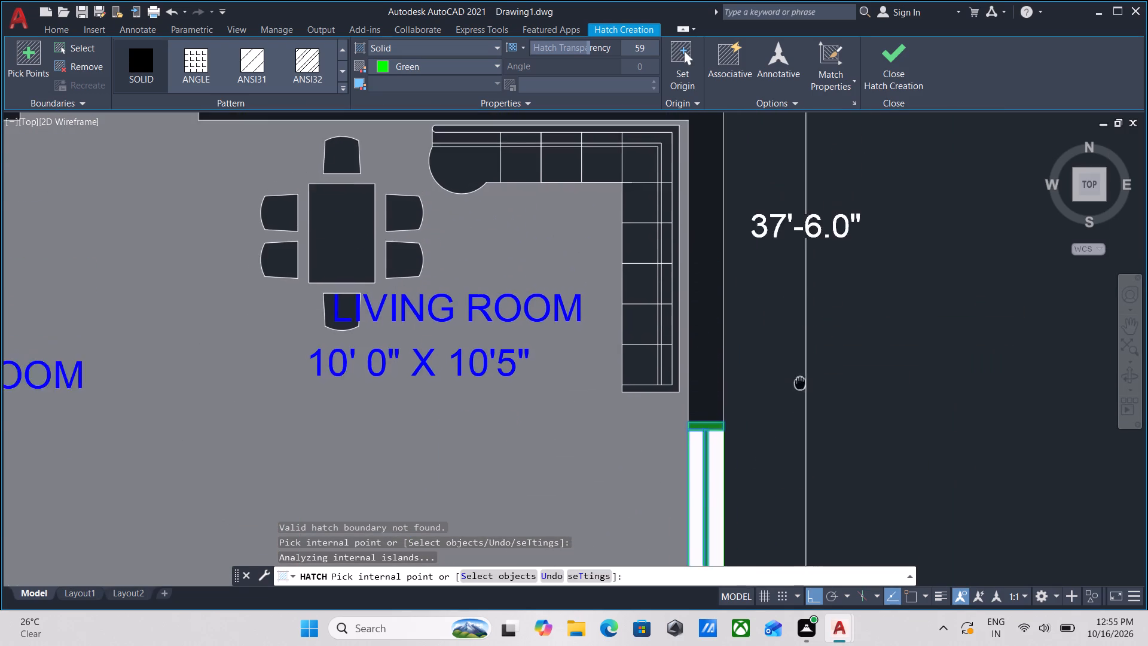
{"action": "middle_click_drag", "start_coordinate": [792, 430], "coordinate": [791, 435]}
{"action": "middle_click_drag", "start_coordinate": [775, 243], "coordinate": [768, 442]}
{"action": "middle_click_drag", "start_coordinate": [734, 246], "coordinate": [729, 410]}
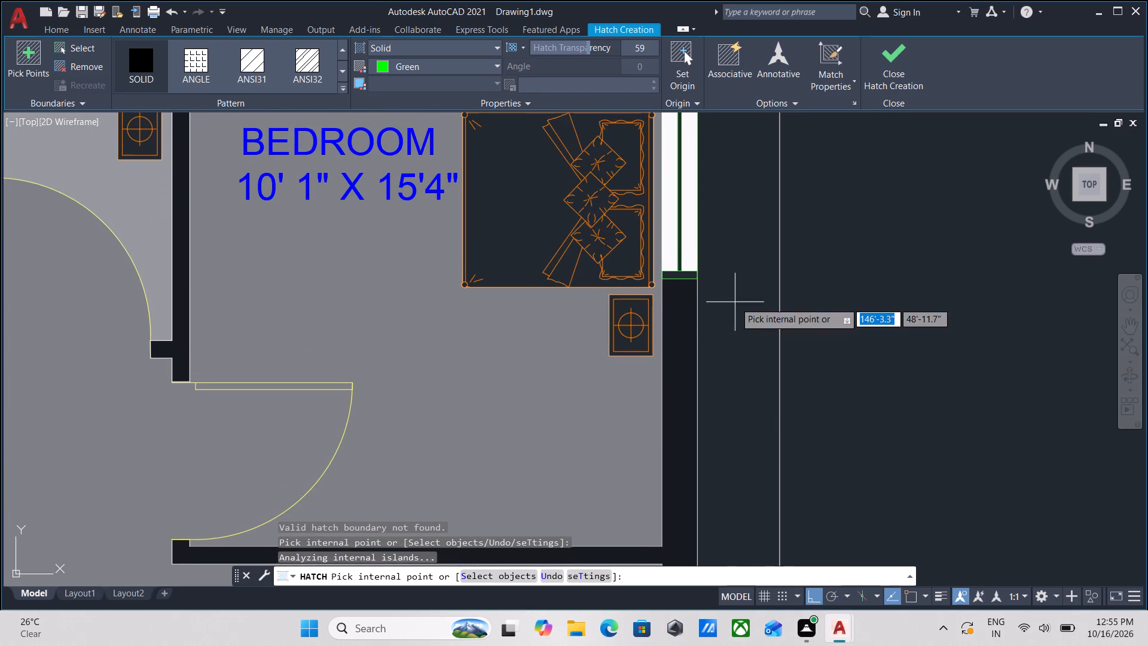
{"action": "middle_click_drag", "start_coordinate": [735, 302], "coordinate": [731, 374]}
{"action": "scroll", "coordinate": [694, 361], "scroll_direction": "up", "scroll_amount": 3}
{"action": "scroll", "coordinate": [641, 337], "scroll_direction": "up", "scroll_amount": 2}
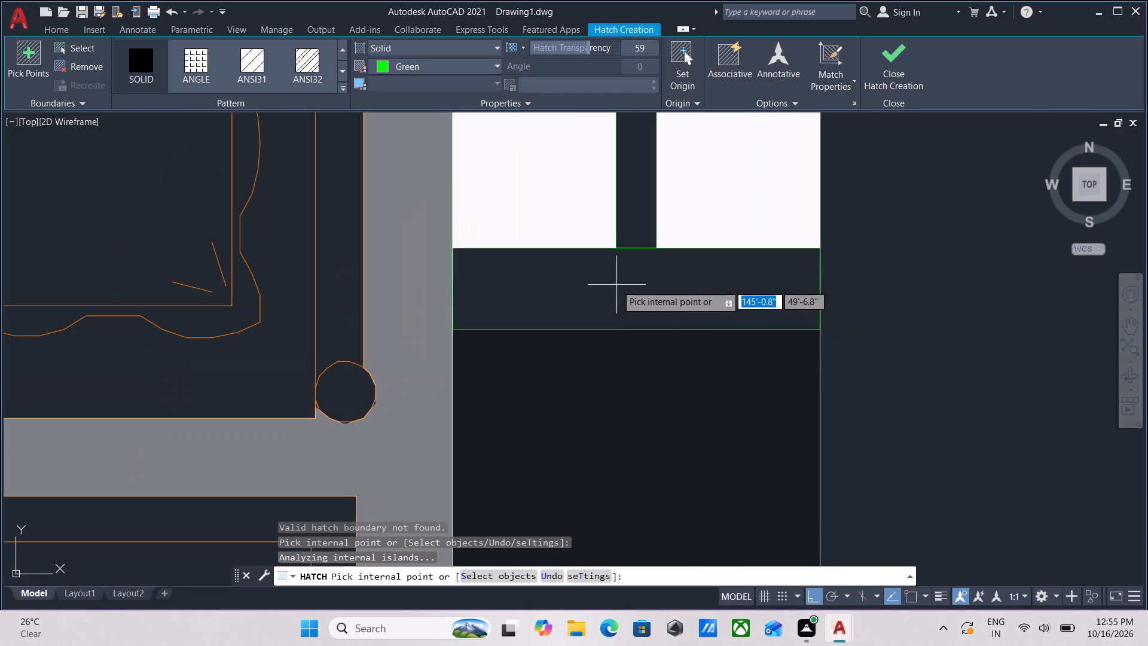
{"action": "left_click", "coordinate": [616, 285]}
{"action": "scroll", "coordinate": [616, 285], "scroll_direction": "down", "scroll_amount": 3}
{"action": "scroll", "coordinate": [753, 273], "scroll_direction": "down", "scroll_amount": 2}
{"action": "middle_click_drag", "start_coordinate": [753, 273], "coordinate": [734, 431]}
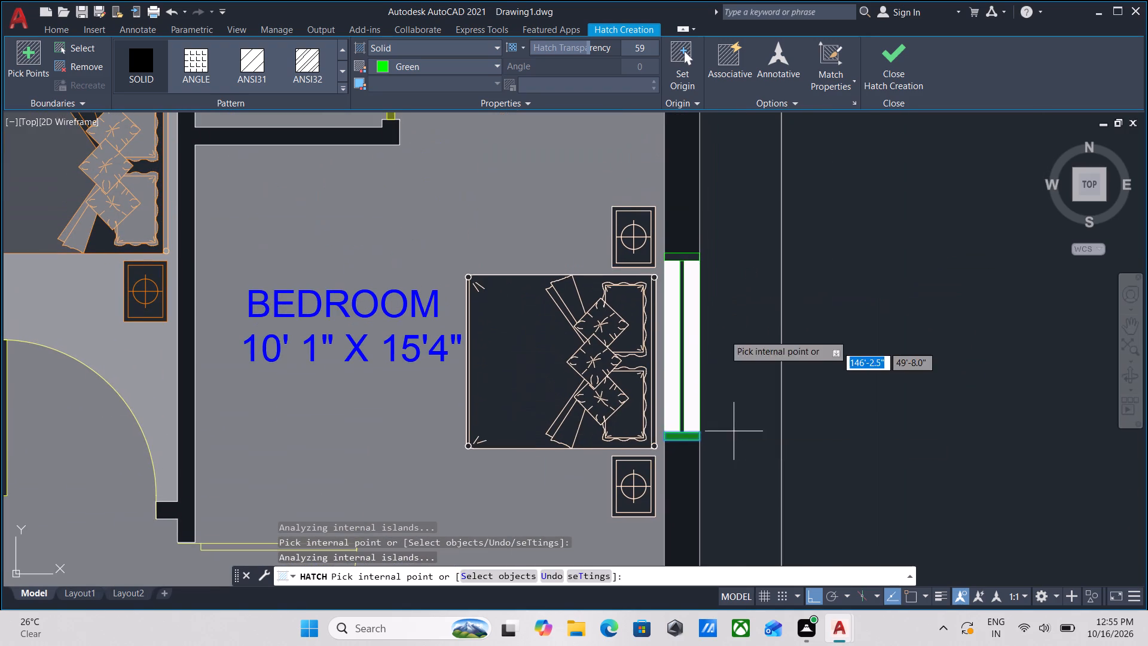
{"action": "scroll", "coordinate": [680, 273], "scroll_direction": "up", "scroll_amount": 3}
{"action": "scroll", "coordinate": [654, 230], "scroll_direction": "up", "scroll_amount": 2}
{"action": "left_click", "coordinate": [659, 196]}
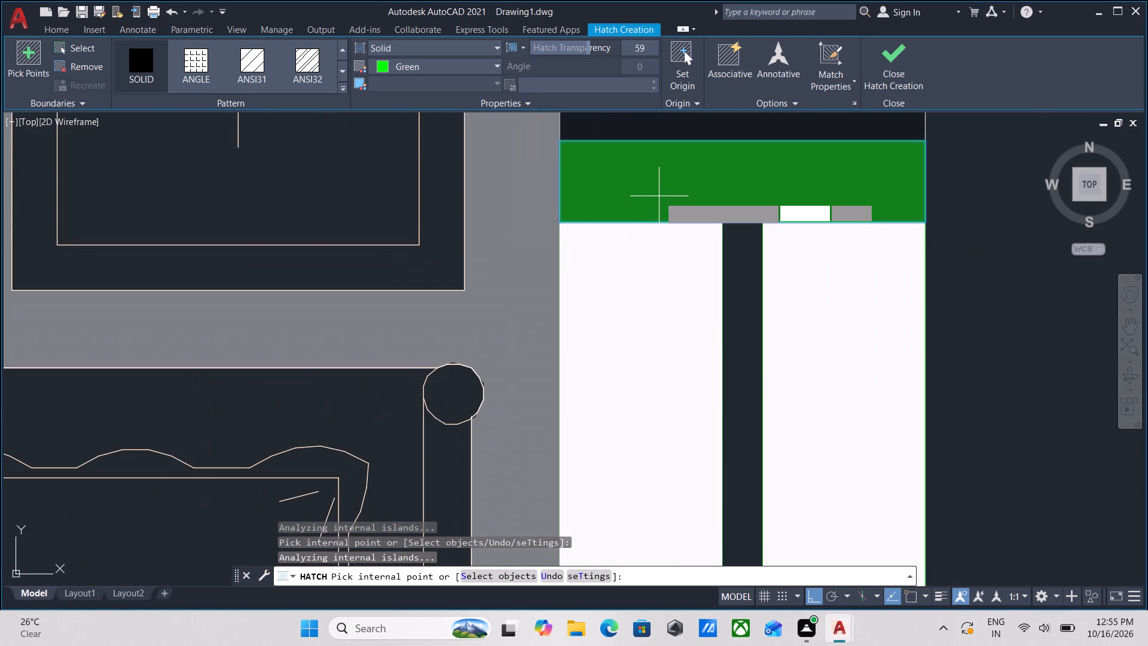
Fill the narrow centre strip between the two panes of that bedroom window with the green hatch.
{"action": "left_click", "coordinate": [743, 352]}
{"action": "scroll", "coordinate": [743, 352], "scroll_direction": "down", "scroll_amount": 3}
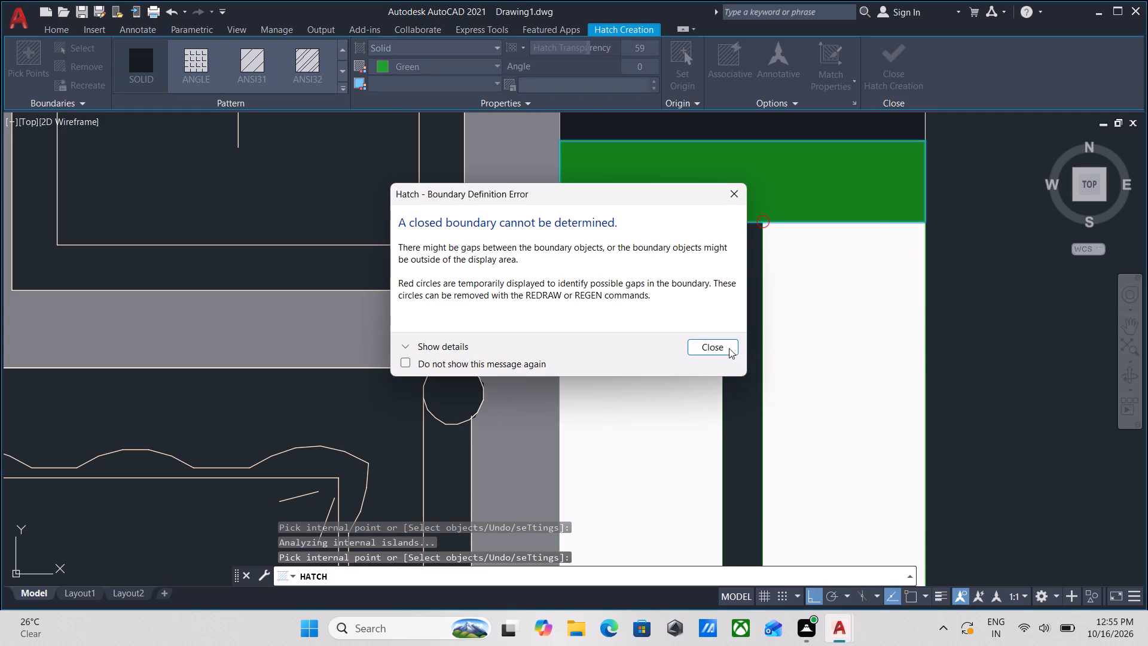
{"action": "left_click", "coordinate": [723, 346]}
{"action": "scroll", "coordinate": [723, 346], "scroll_direction": "down", "scroll_amount": 5}
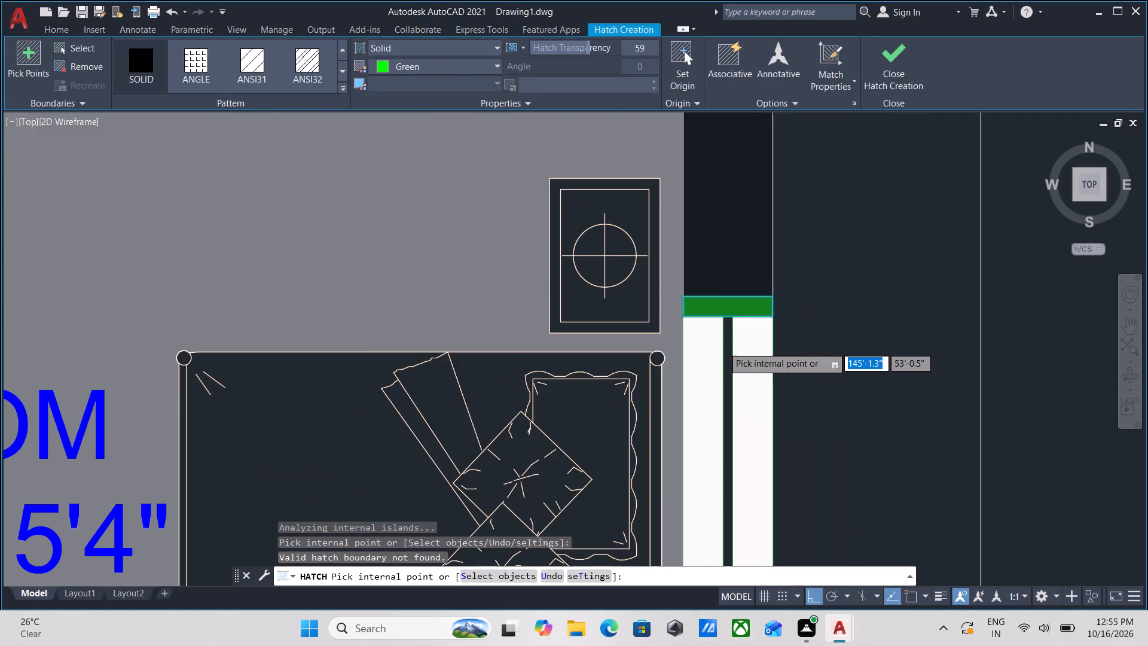
{"action": "left_click", "coordinate": [723, 346]}
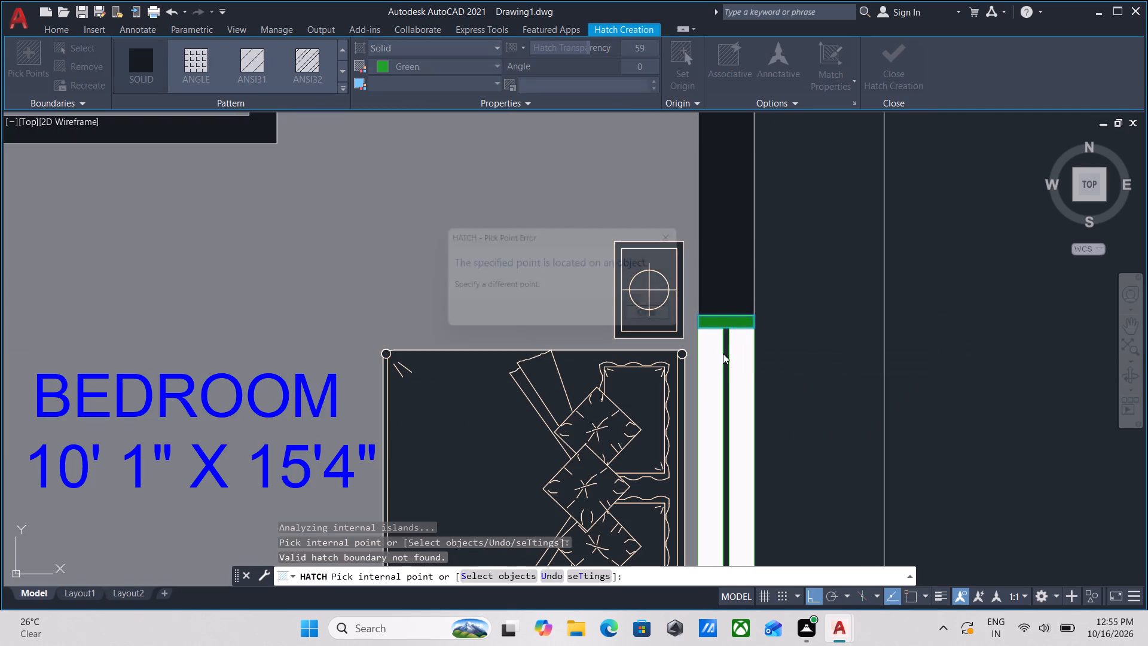
{"action": "scroll", "coordinate": [723, 354], "scroll_direction": "up", "scroll_amount": 1}
{"action": "left_click", "coordinate": [676, 324]}
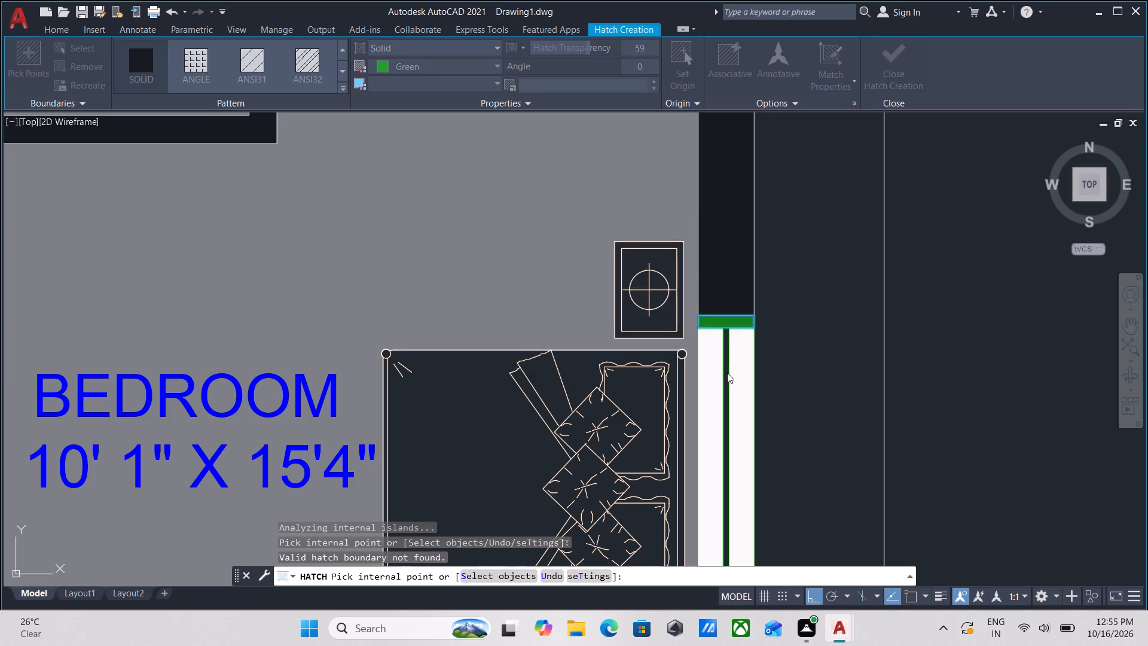
{"action": "scroll", "coordinate": [727, 373], "scroll_direction": "up", "scroll_amount": 2}
{"action": "scroll", "coordinate": [706, 352], "scroll_direction": "down", "scroll_amount": 2}
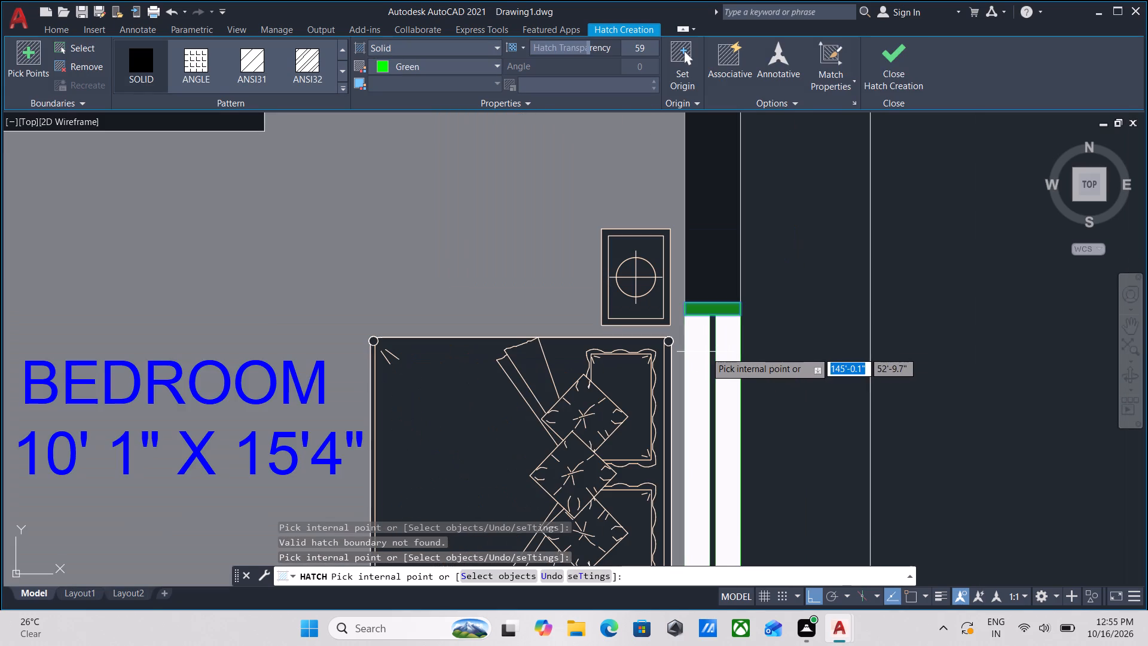
{"action": "middle_click_drag", "start_coordinate": [706, 352], "coordinate": [717, 246]}
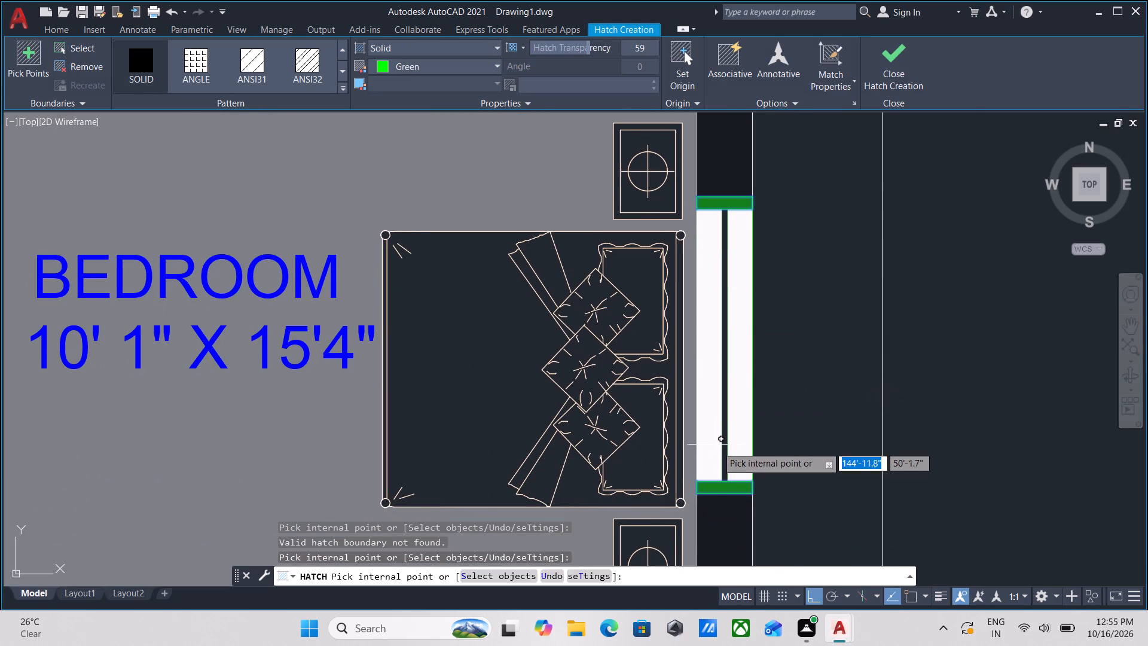
{"action": "scroll", "coordinate": [720, 451], "scroll_direction": "up", "scroll_amount": 2}
{"action": "scroll", "coordinate": [723, 443], "scroll_direction": "down", "scroll_amount": 1}
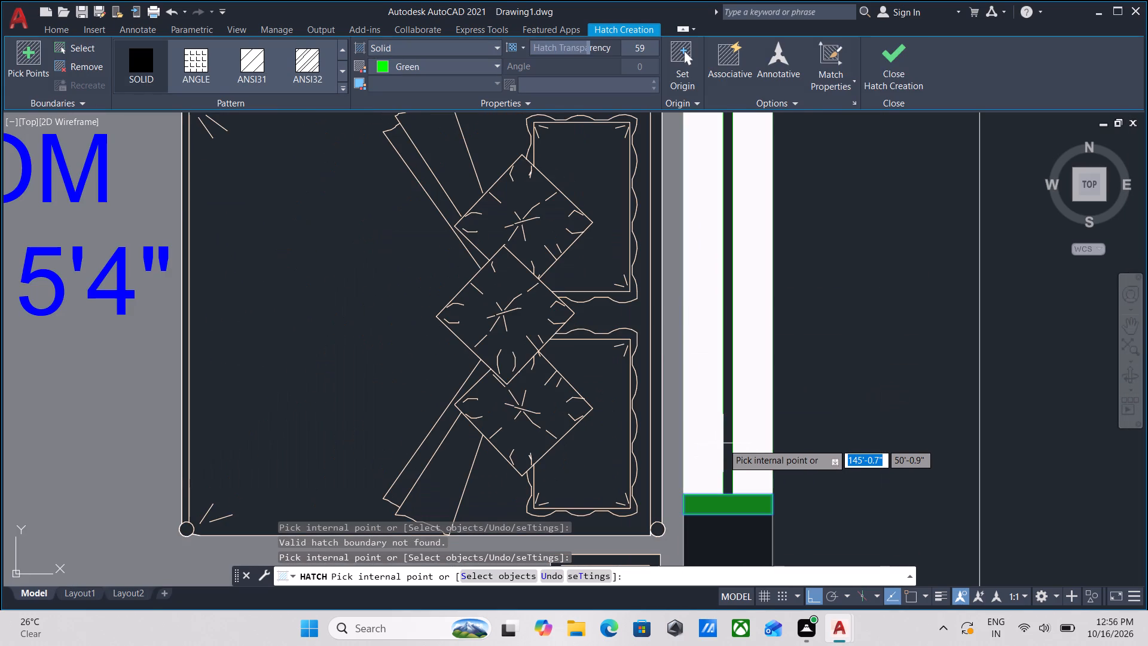
{"action": "scroll", "coordinate": [723, 443], "scroll_direction": "up", "scroll_amount": 1}
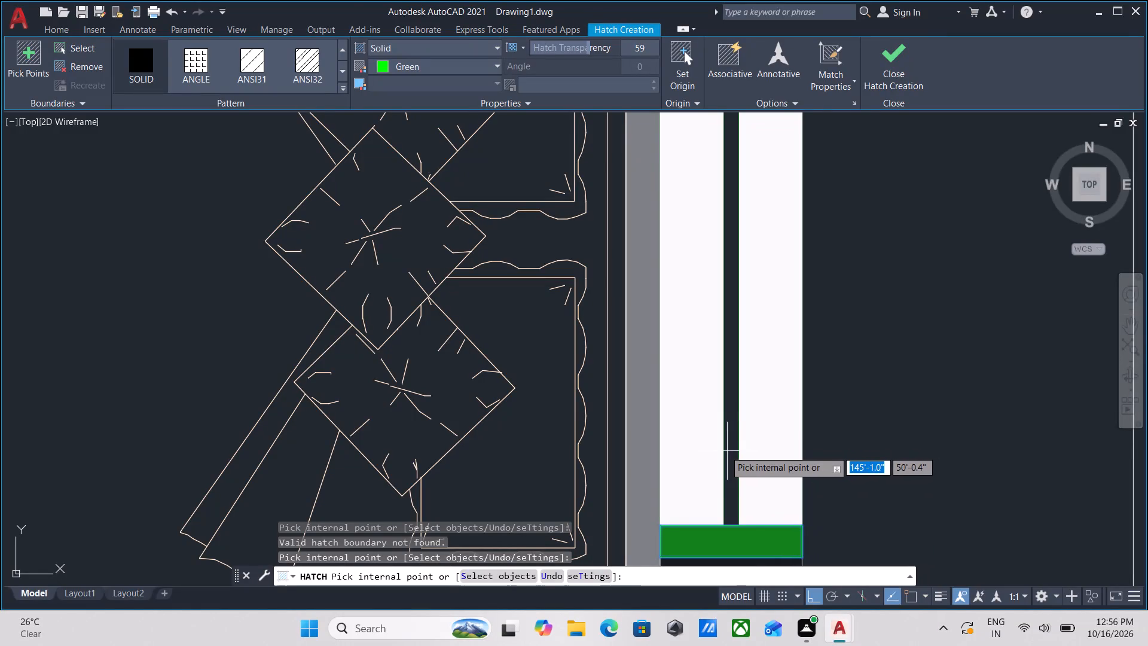
{"action": "left_click", "coordinate": [723, 450]}
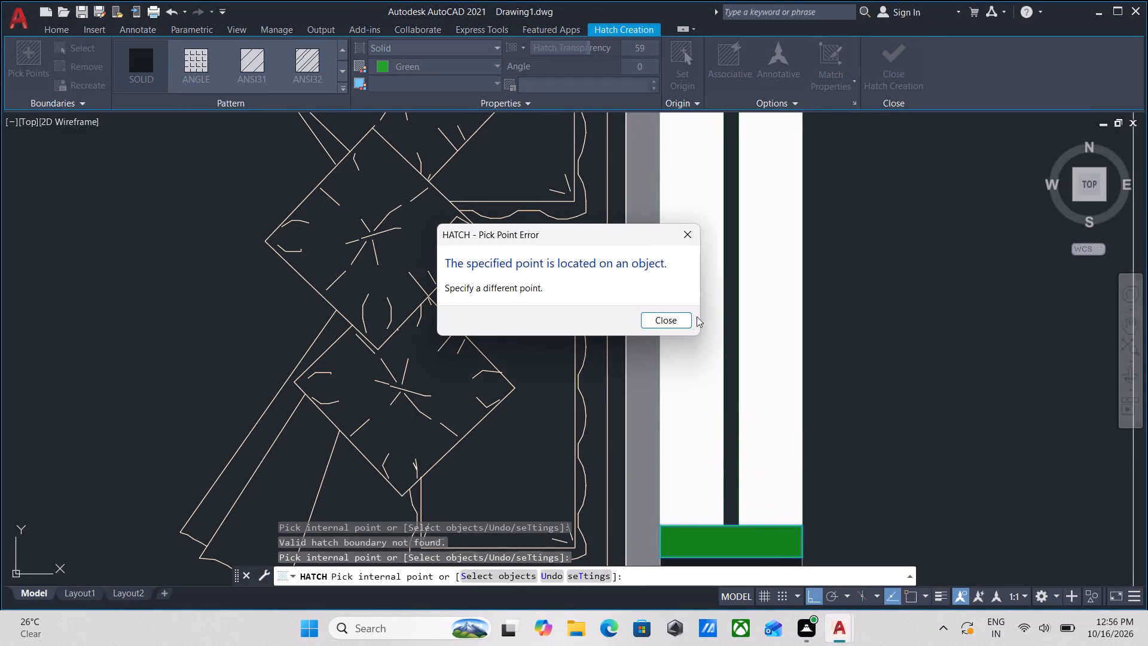
{"action": "left_click", "coordinate": [661, 316]}
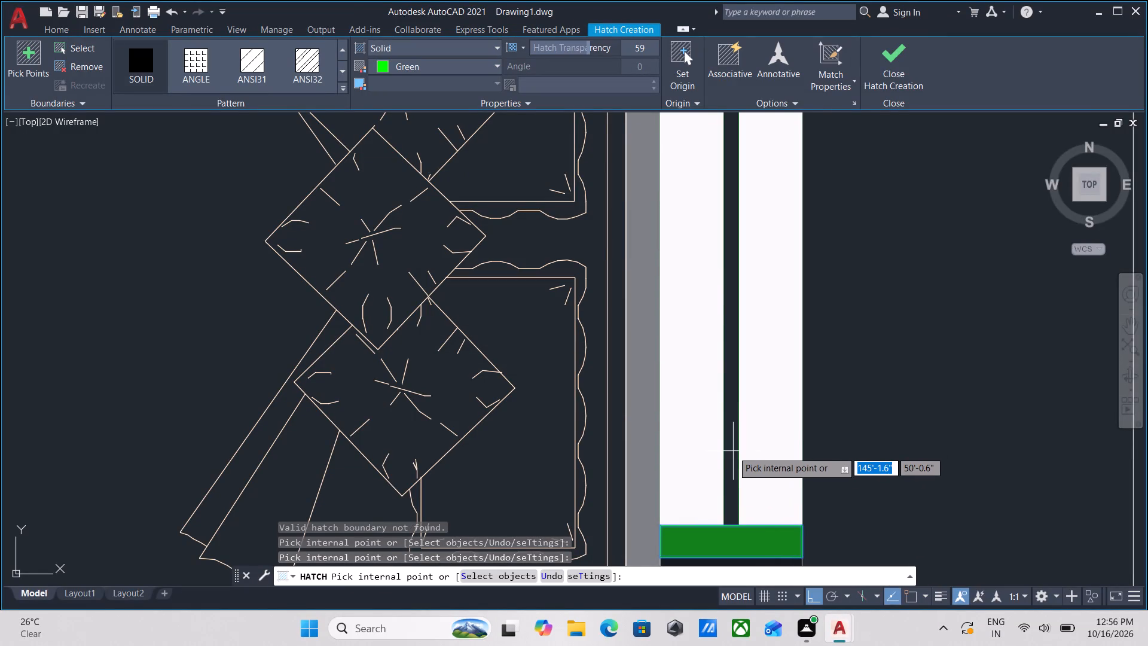
{"action": "left_click", "coordinate": [732, 451]}
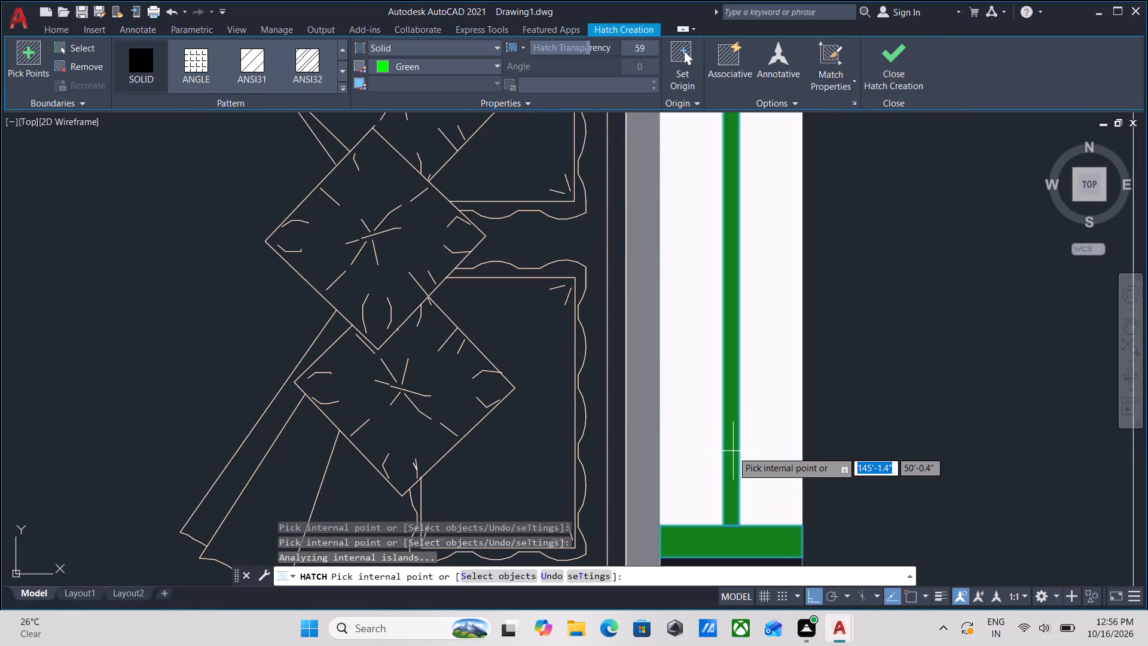
Add the centre strip of the 7' 11" X 4' 0" toilet's outer-wall window to the green hatch.
{"action": "scroll", "coordinate": [745, 420], "scroll_direction": "down", "scroll_amount": 2}
{"action": "scroll", "coordinate": [813, 324], "scroll_direction": "down", "scroll_amount": 1}
{"action": "middle_click_drag", "start_coordinate": [813, 324], "coordinate": [776, 489]}
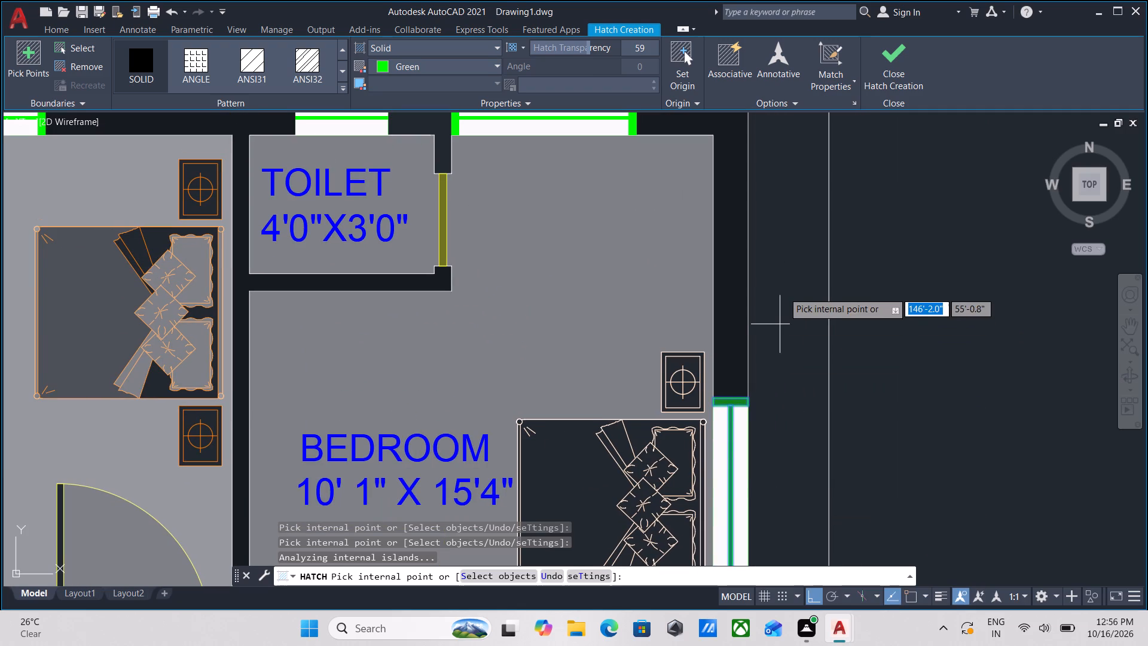
{"action": "middle_click_drag", "start_coordinate": [784, 290], "coordinate": [852, 216]}
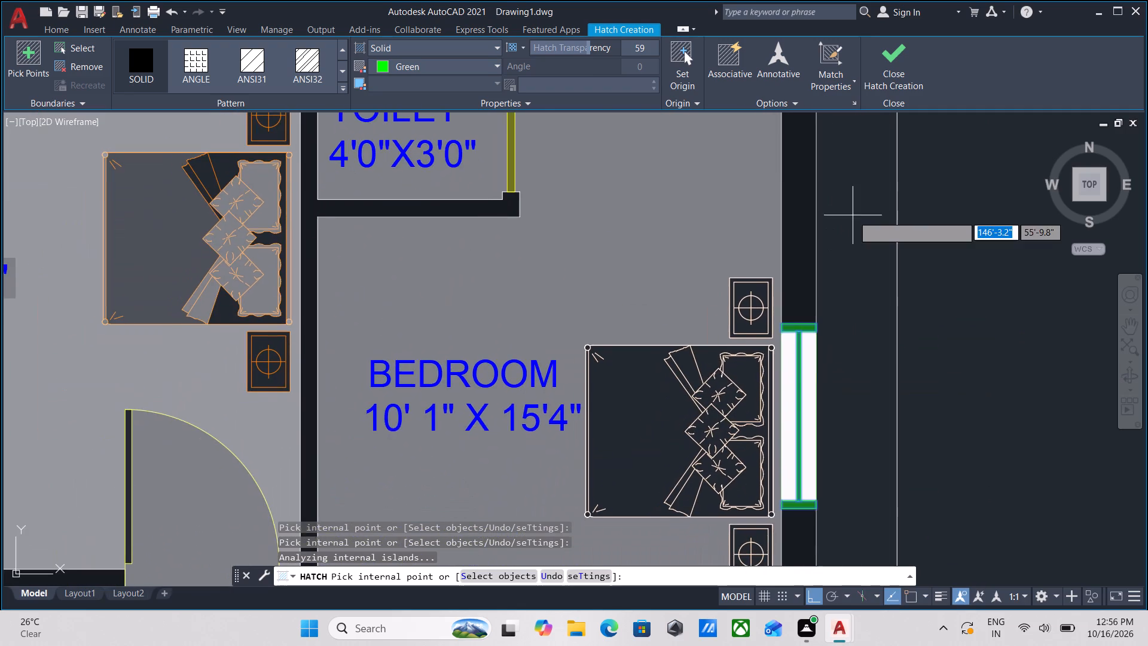
{"action": "scroll", "coordinate": [856, 232], "scroll_direction": "down", "scroll_amount": 2}
{"action": "scroll", "coordinate": [894, 318], "scroll_direction": "down", "scroll_amount": 1}
{"action": "middle_click_drag", "start_coordinate": [893, 312], "coordinate": [909, 173]}
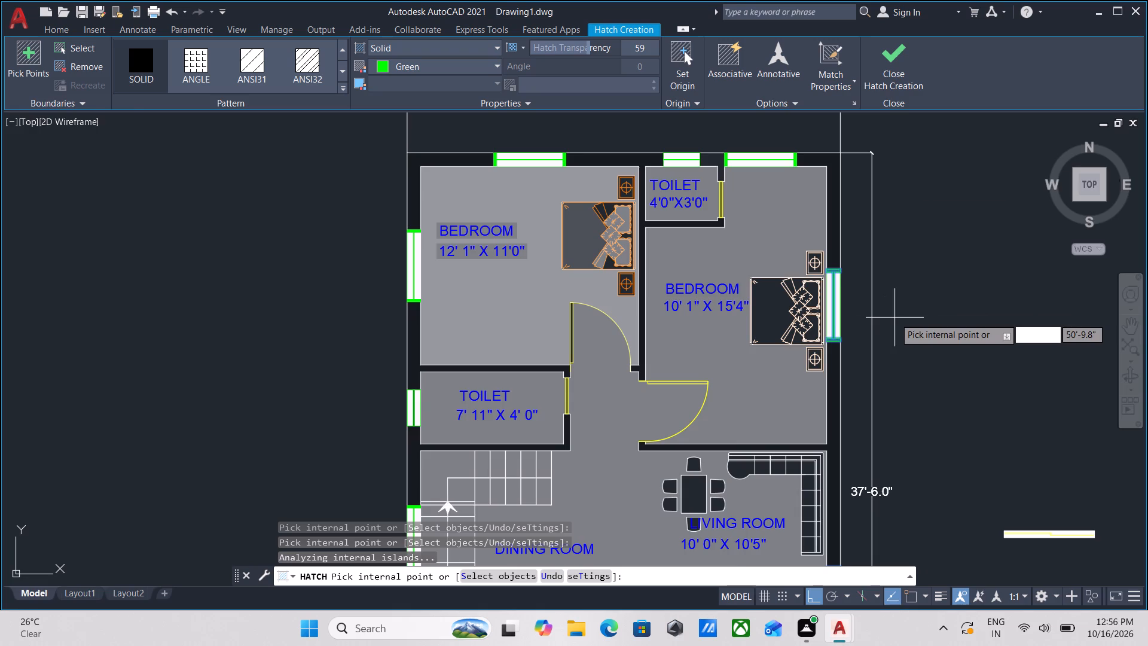
{"action": "middle_click_drag", "start_coordinate": [909, 173], "coordinate": [926, 142]}
{"action": "scroll", "coordinate": [639, 207], "scroll_direction": "up", "scroll_amount": 2}
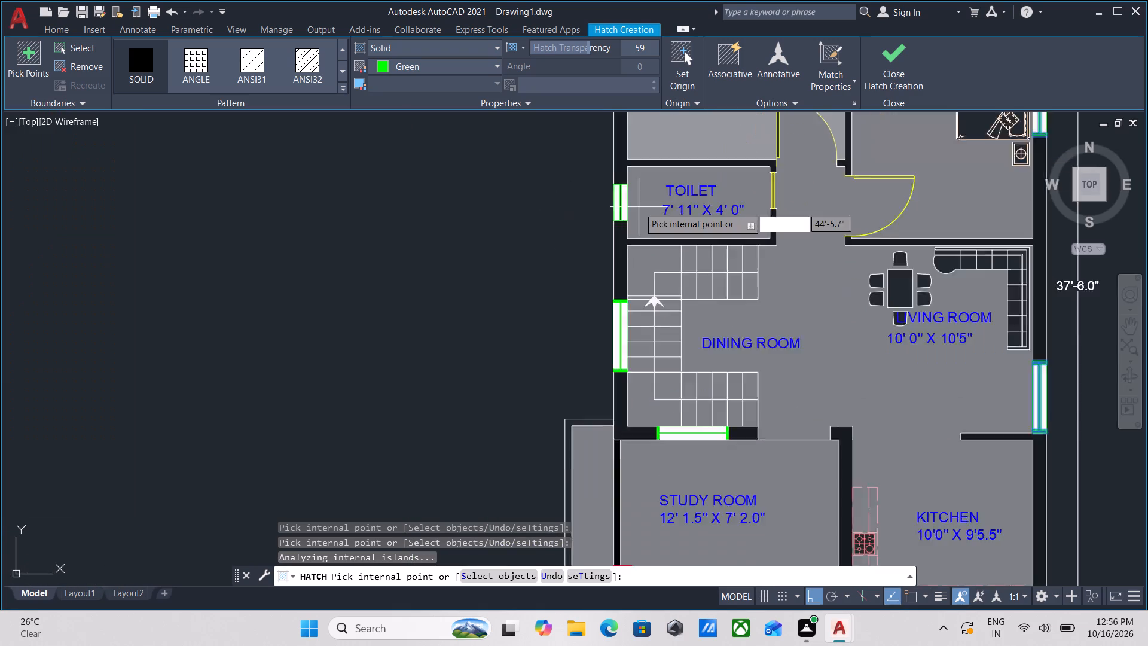
{"action": "scroll", "coordinate": [639, 207], "scroll_direction": "up", "scroll_amount": 2}
{"action": "scroll", "coordinate": [563, 202], "scroll_direction": "up", "scroll_amount": 3}
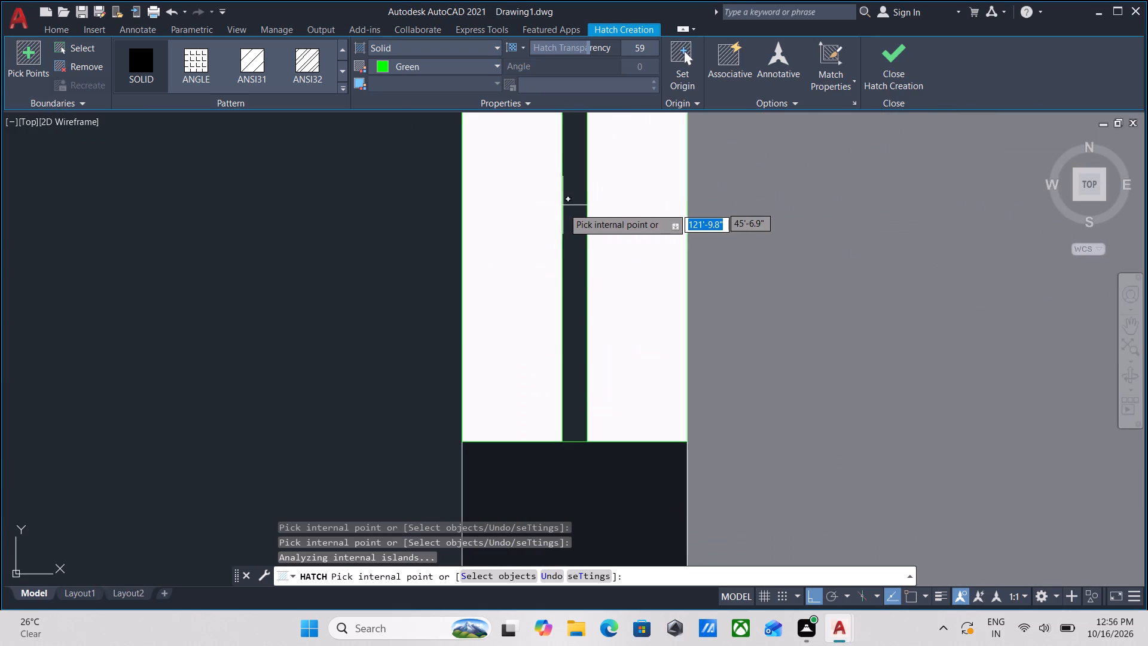
{"action": "left_click", "coordinate": [571, 219]}
Check the first-floor plan's other windows, including the living room's, and finish the green hatch.
{"action": "scroll", "coordinate": [571, 219], "scroll_direction": "down", "scroll_amount": 7}
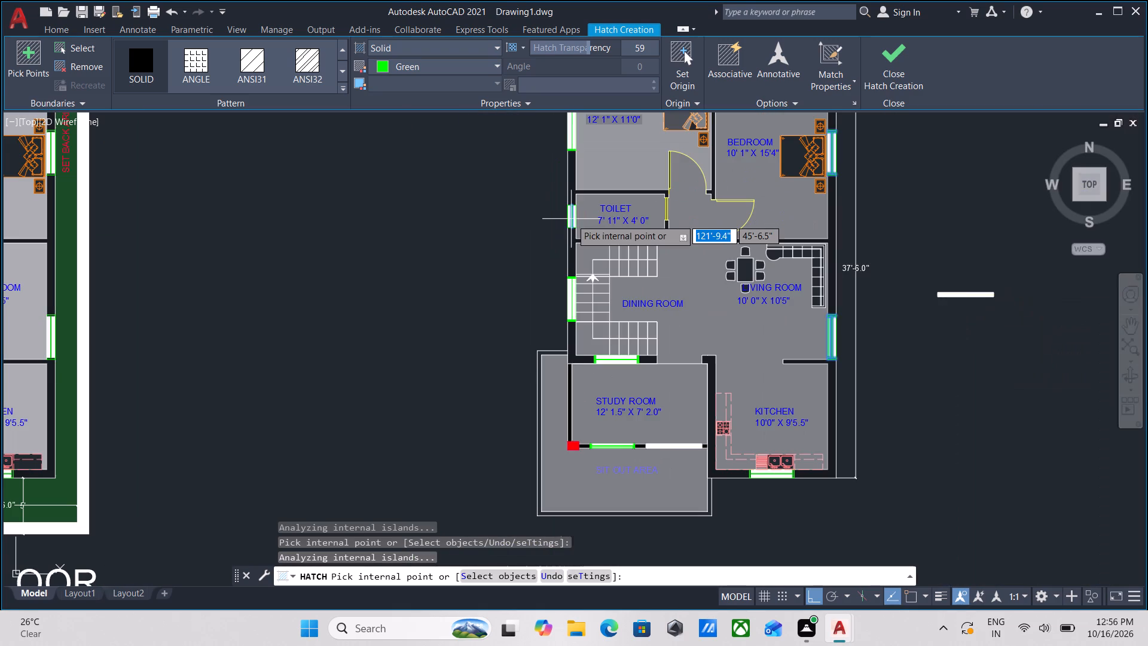
{"action": "middle_click_drag", "start_coordinate": [571, 219], "coordinate": [550, 352]}
{"action": "scroll", "coordinate": [554, 230], "scroll_direction": "up", "scroll_amount": 2}
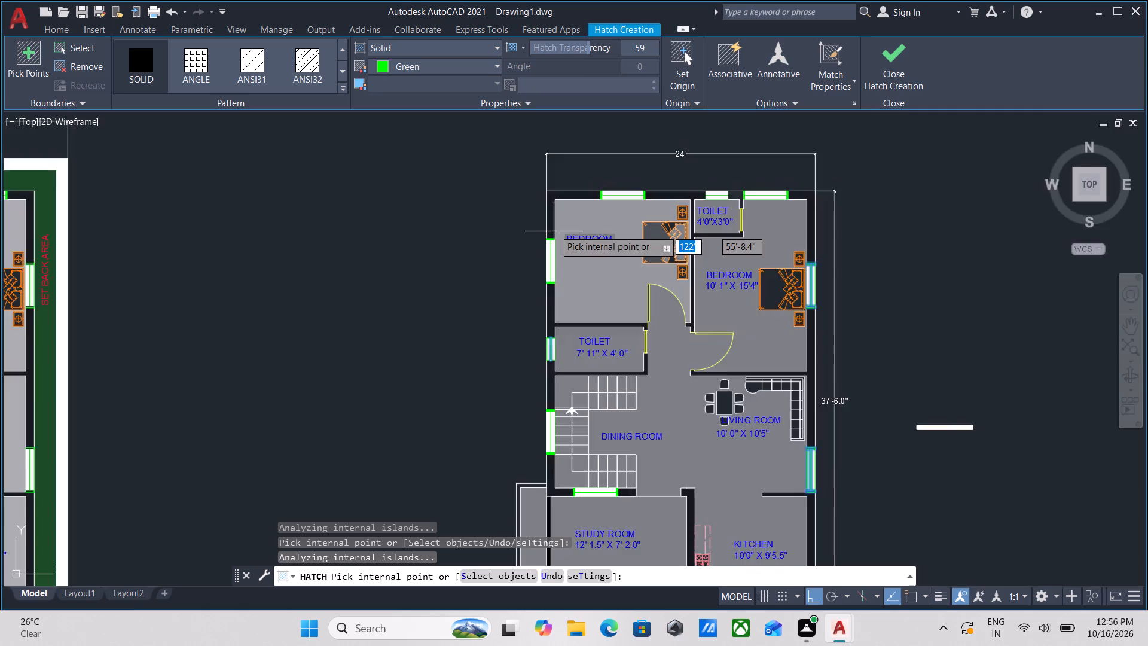
{"action": "scroll", "coordinate": [554, 230], "scroll_direction": "up", "scroll_amount": 2}
{"action": "scroll", "coordinate": [554, 230], "scroll_direction": "down", "scroll_amount": 2}
{"action": "middle_click_drag", "start_coordinate": [554, 230], "coordinate": [495, 331]}
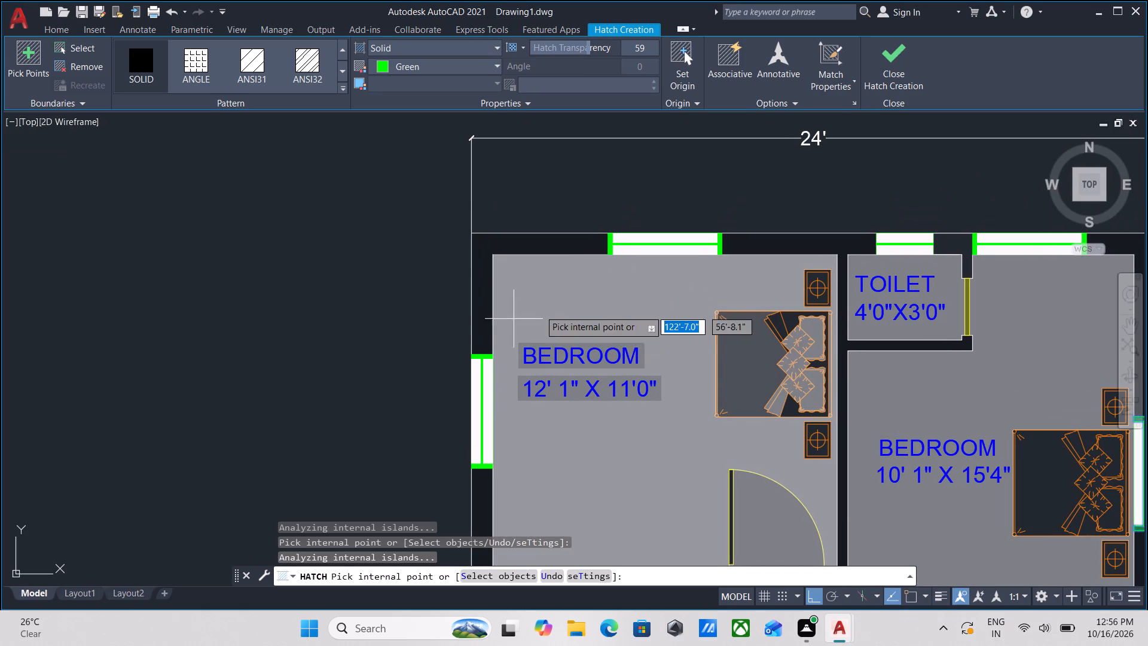
{"action": "scroll", "coordinate": [400, 283], "scroll_direction": "down", "scroll_amount": 2}
{"action": "middle_click_drag", "start_coordinate": [398, 284], "coordinate": [417, 172]}
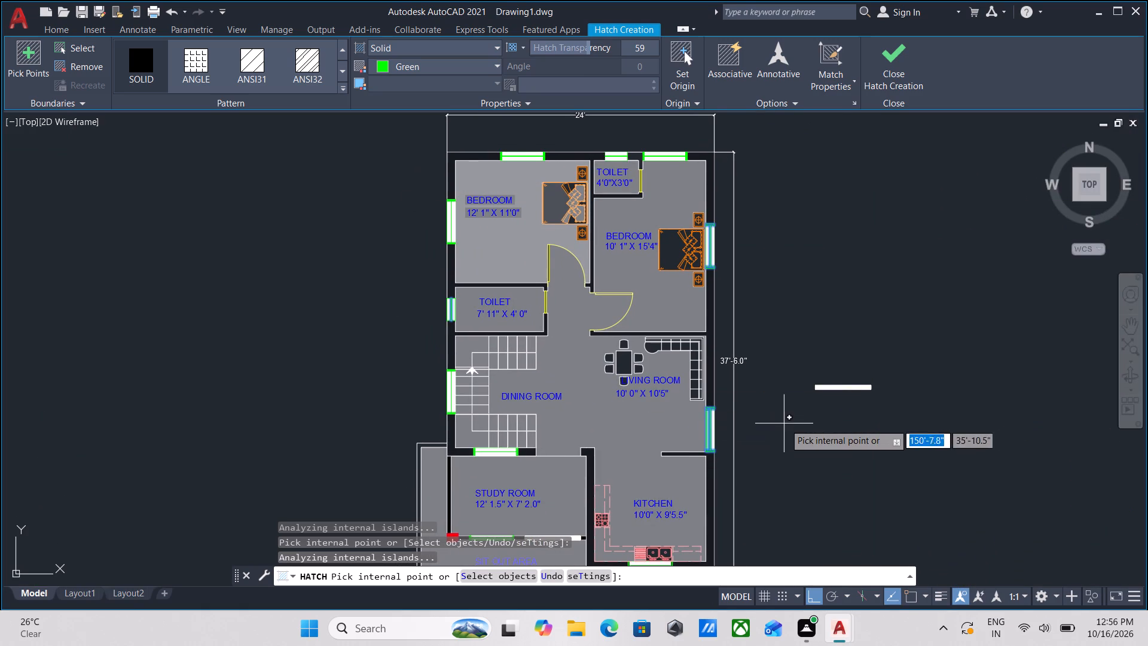
{"action": "scroll", "coordinate": [784, 423], "scroll_direction": "up", "scroll_amount": 4}
{"action": "scroll", "coordinate": [703, 425], "scroll_direction": "up", "scroll_amount": 3}
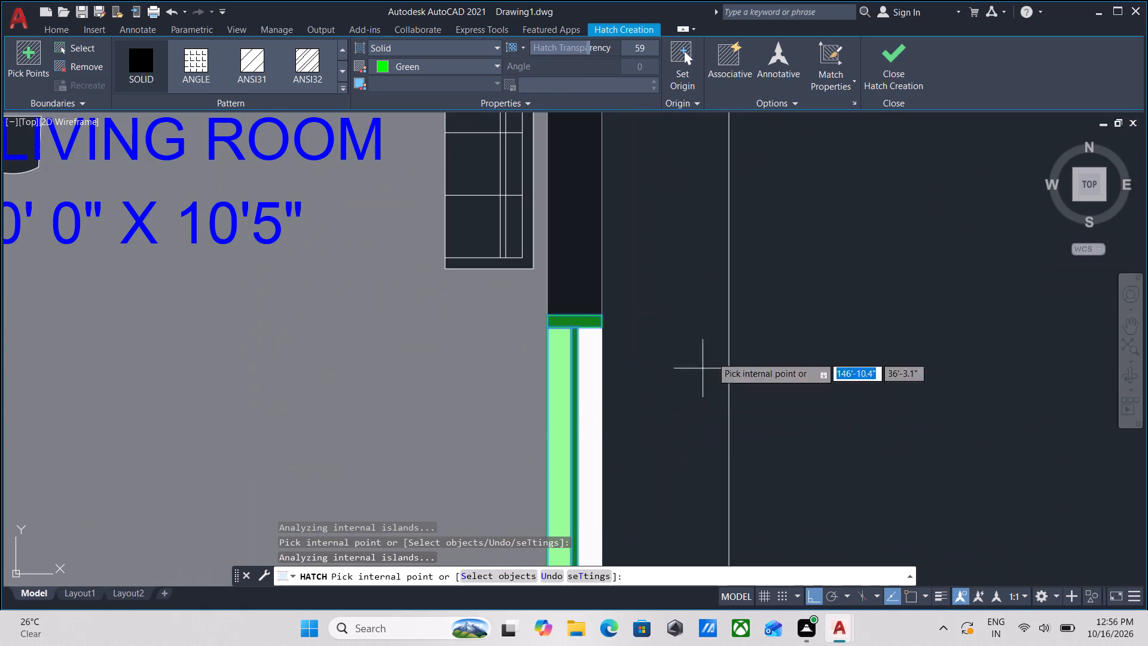
{"action": "left_click", "coordinate": [900, 43]}
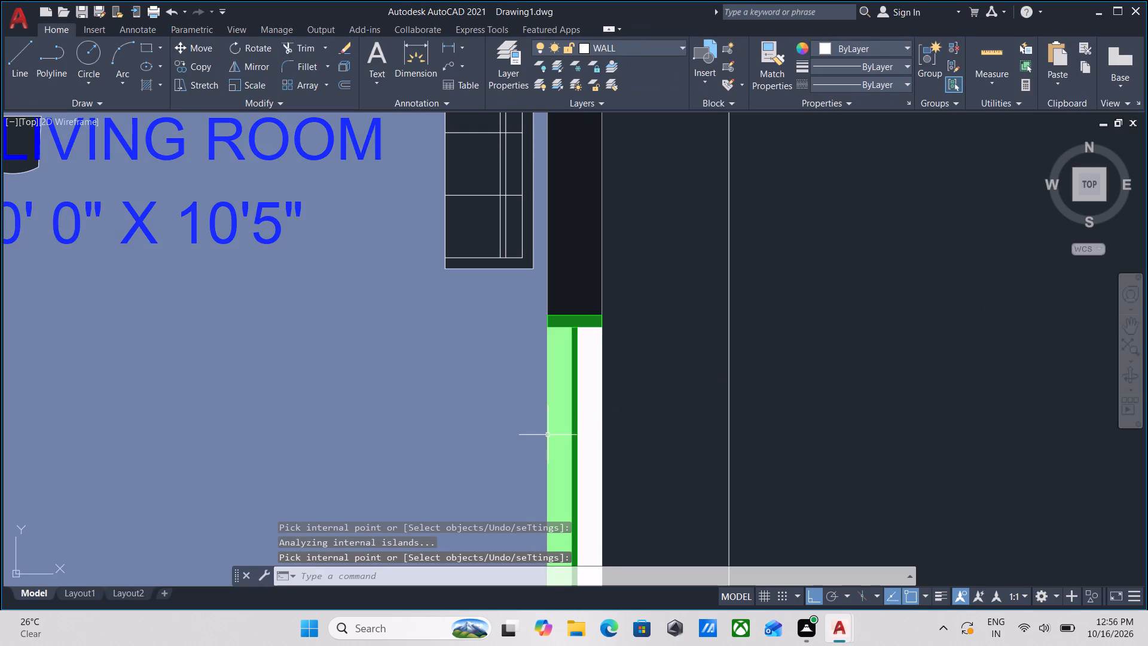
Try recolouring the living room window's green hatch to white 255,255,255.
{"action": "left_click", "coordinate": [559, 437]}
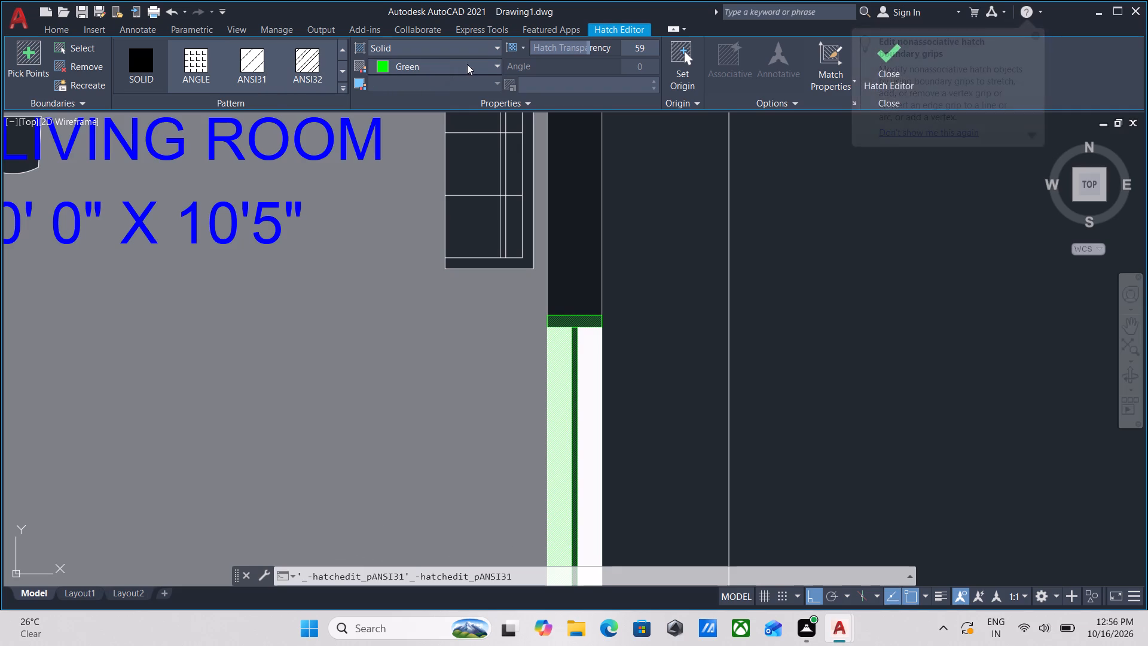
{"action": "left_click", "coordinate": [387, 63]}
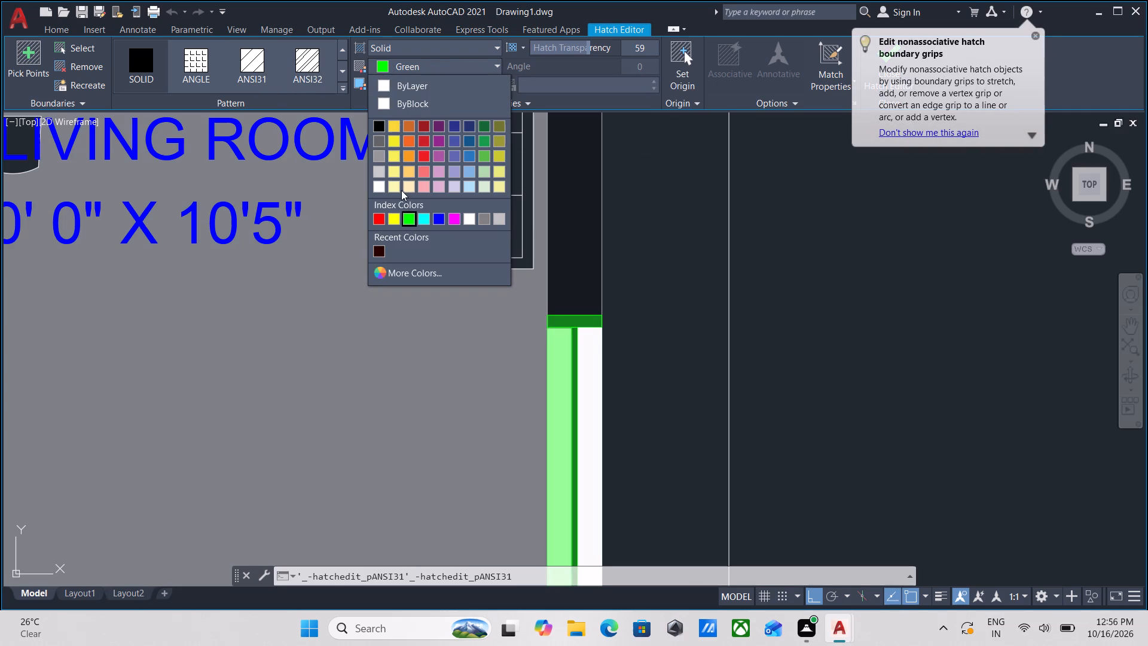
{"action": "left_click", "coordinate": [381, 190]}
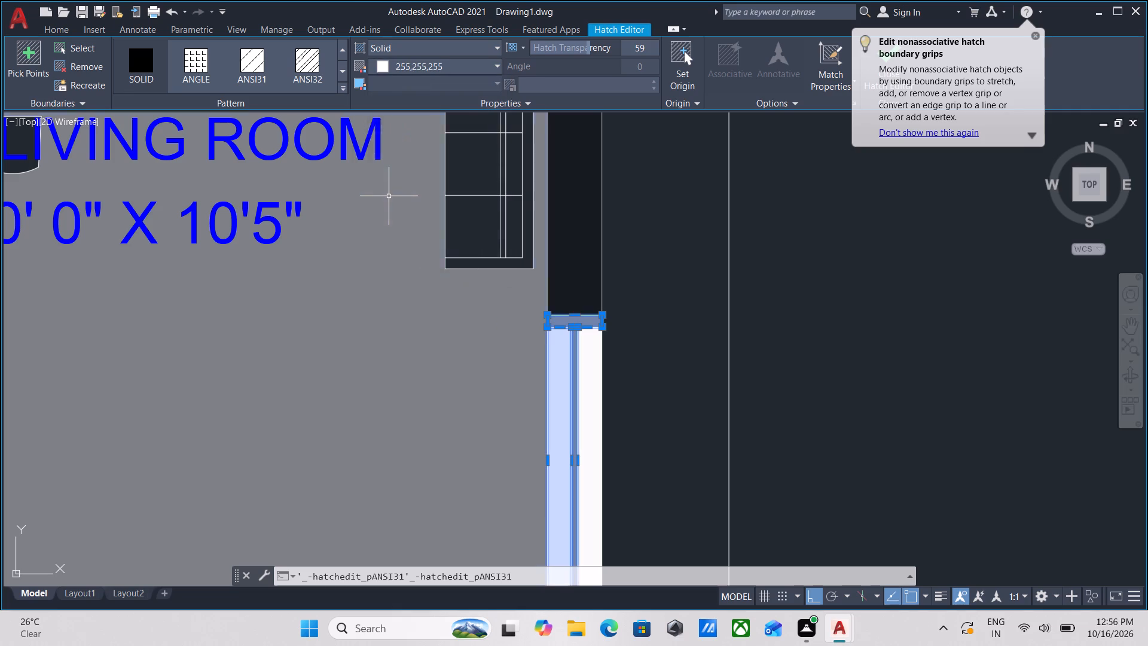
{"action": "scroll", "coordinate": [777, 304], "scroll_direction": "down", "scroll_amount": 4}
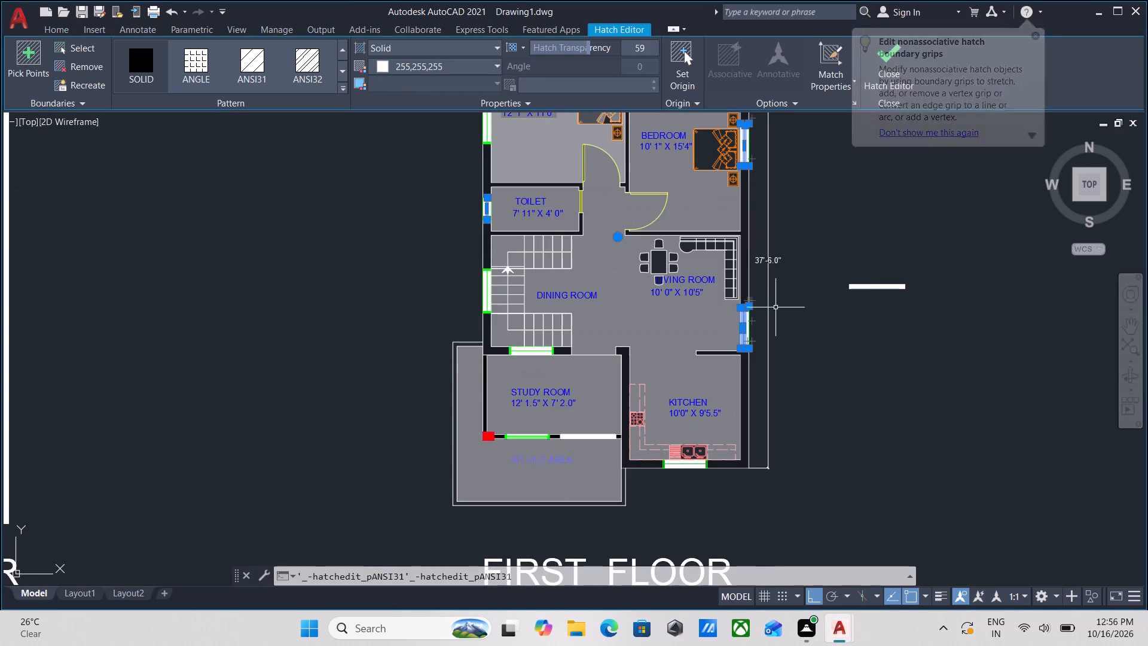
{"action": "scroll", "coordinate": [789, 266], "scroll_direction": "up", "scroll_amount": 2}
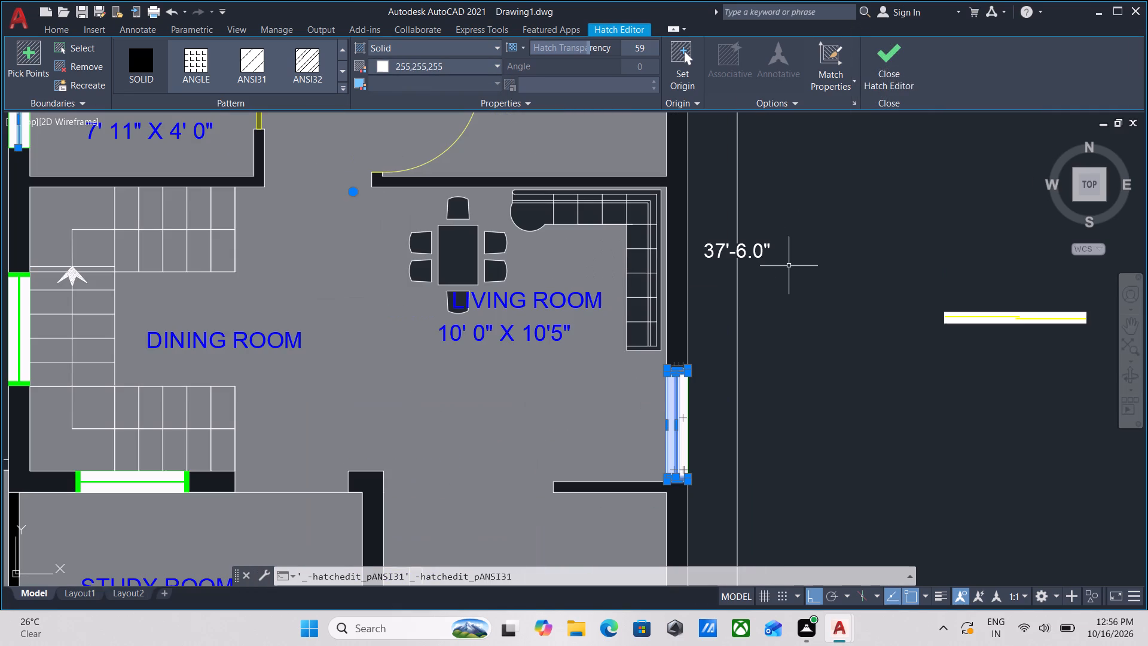
Undo the white recolouring and the preceding window hatch edits on the first-floor plan.
{"action": "key", "text": "ctrl+z"}
{"action": "key", "text": "ctrl+z"}
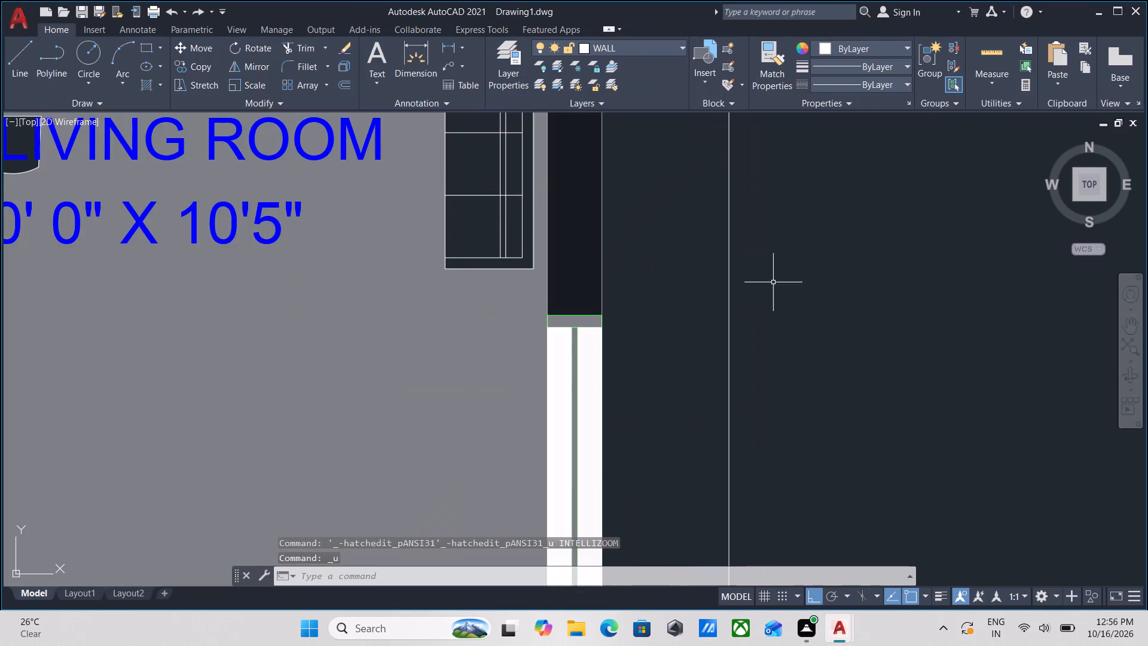
{"action": "scroll", "coordinate": [721, 316], "scroll_direction": "up", "scroll_amount": 2}
{"action": "key", "text": "ctrl+z"}
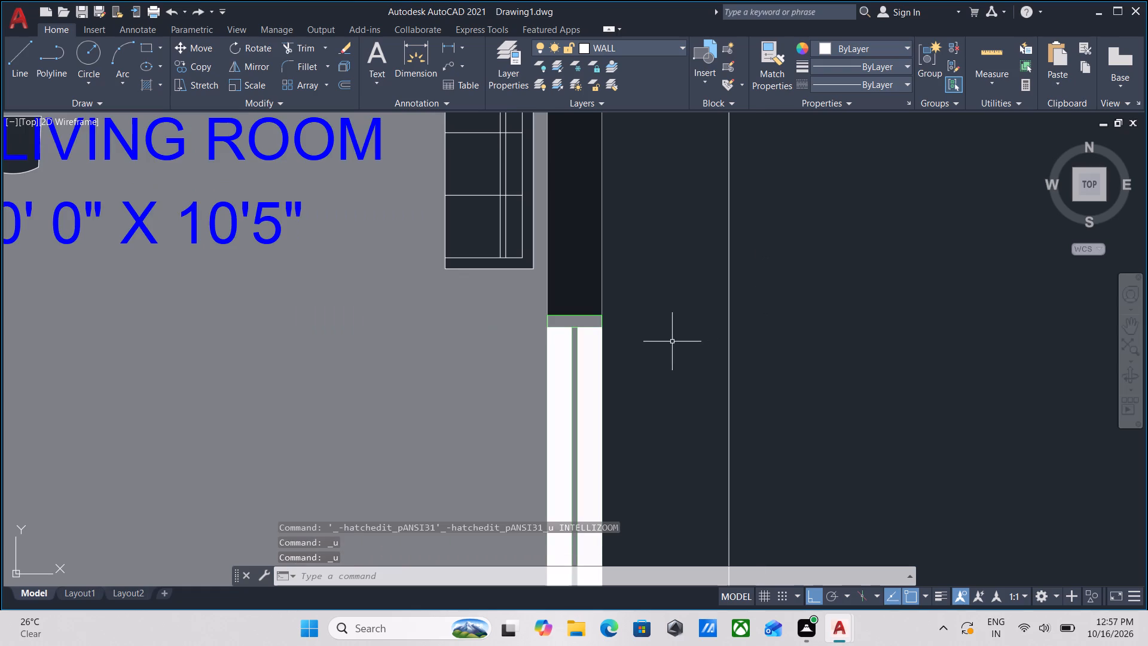
{"action": "key", "text": "ctrl+z"}
Erase the stray window strip lying outside the living room, beyond the first-floor plan's 37'-6.0" dimension.
{"action": "scroll", "coordinate": [672, 342], "scroll_direction": "down", "scroll_amount": 4}
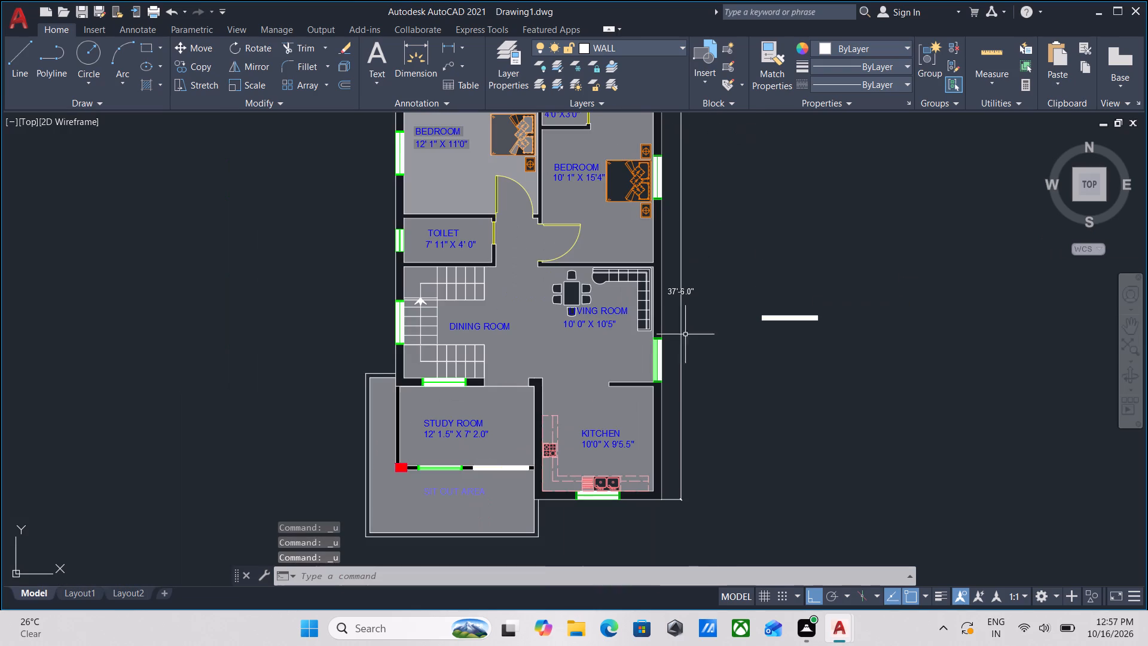
{"action": "middle_click_drag", "start_coordinate": [771, 250], "coordinate": [771, 383]}
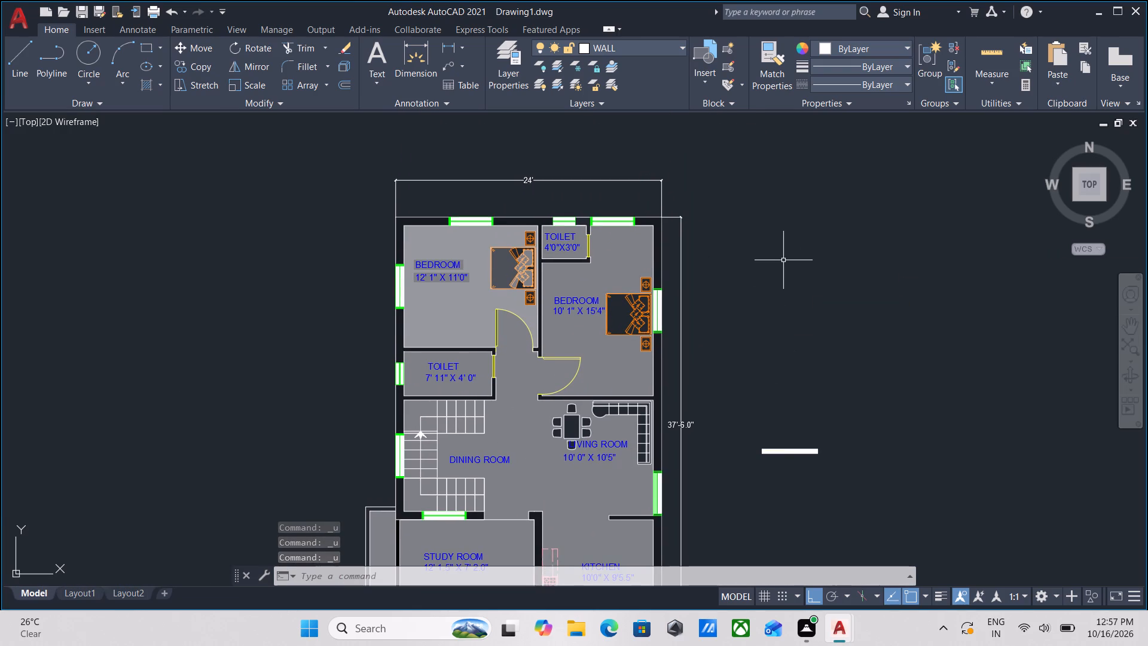
{"action": "middle_click_drag", "start_coordinate": [783, 300], "coordinate": [797, 271]}
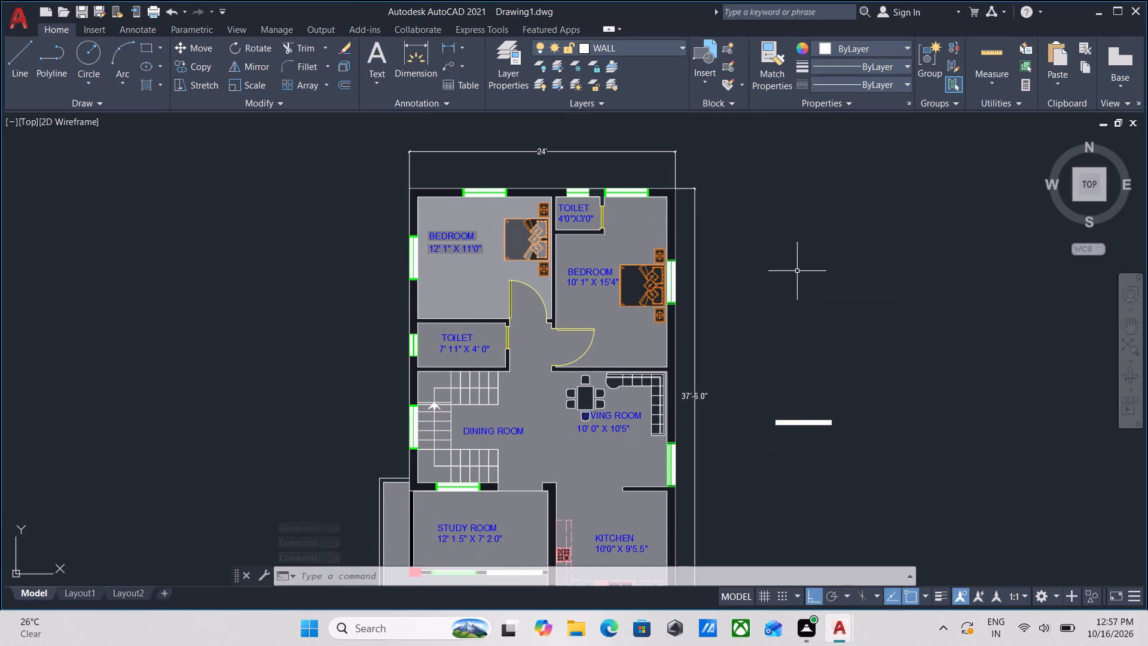
{"action": "scroll", "coordinate": [797, 271], "scroll_direction": "down", "scroll_amount": 1}
{"action": "key", "text": "Escape"}
{"action": "scroll", "coordinate": [792, 382], "scroll_direction": "up", "scroll_amount": 2}
{"action": "left_click", "coordinate": [796, 380]}
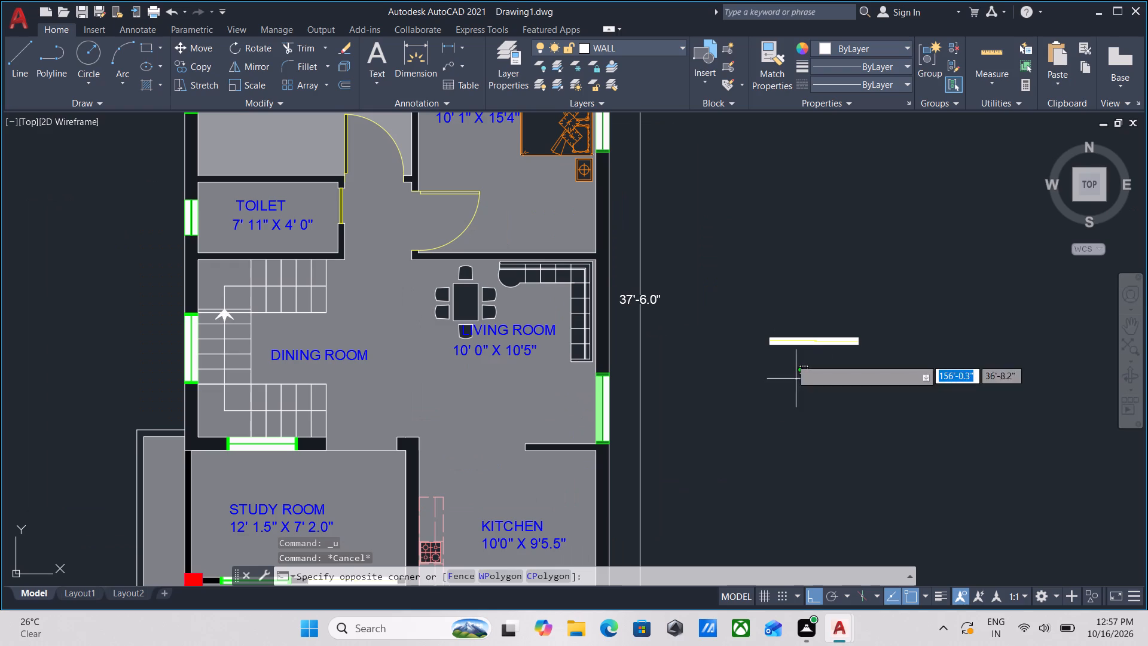
{"action": "left_click", "coordinate": [766, 294]}
{"action": "right_click", "coordinate": [766, 294]}
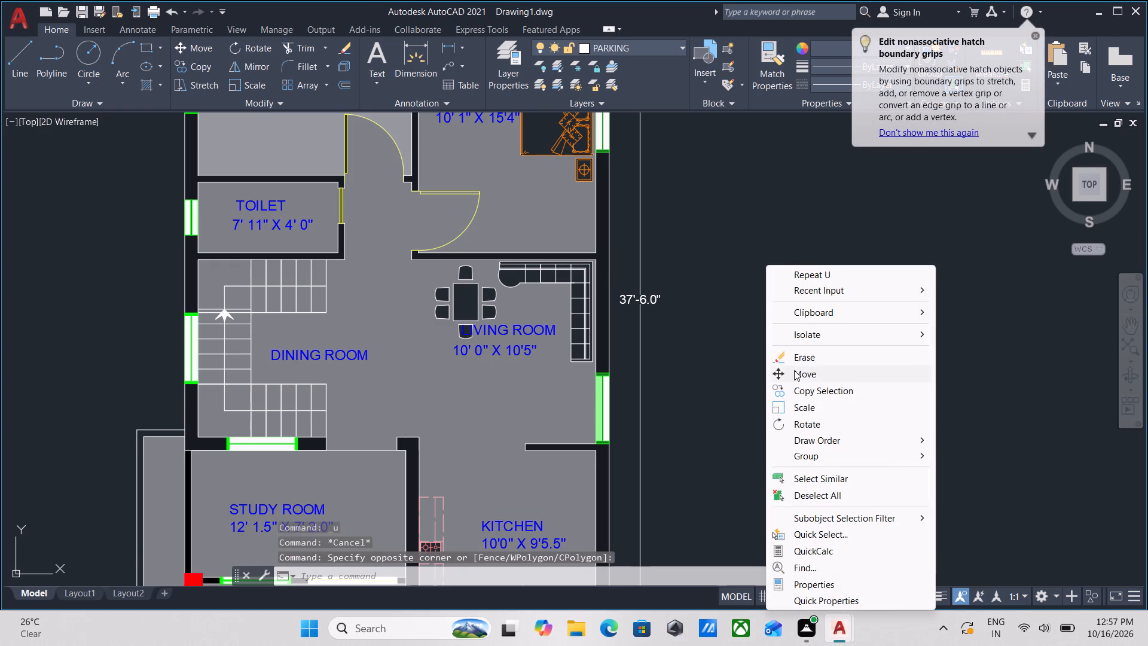
{"action": "left_click", "coordinate": [800, 355]}
{"action": "scroll", "coordinate": [800, 355], "scroll_direction": "down", "scroll_amount": 3}
{"action": "middle_click_drag", "start_coordinate": [800, 355], "coordinate": [808, 335]}
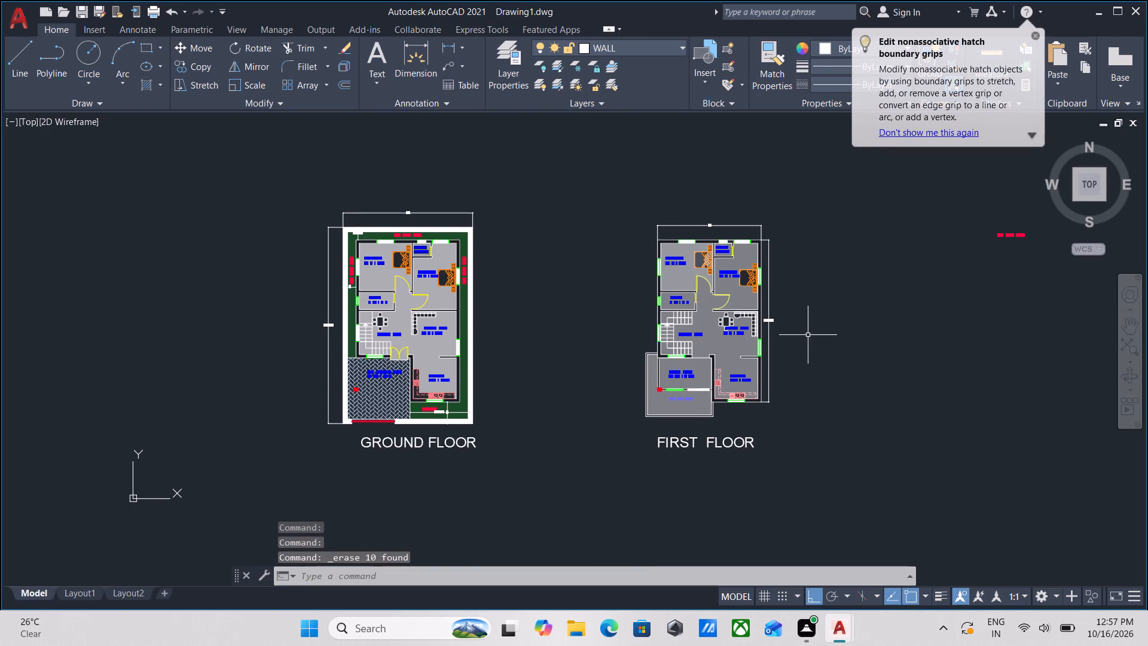
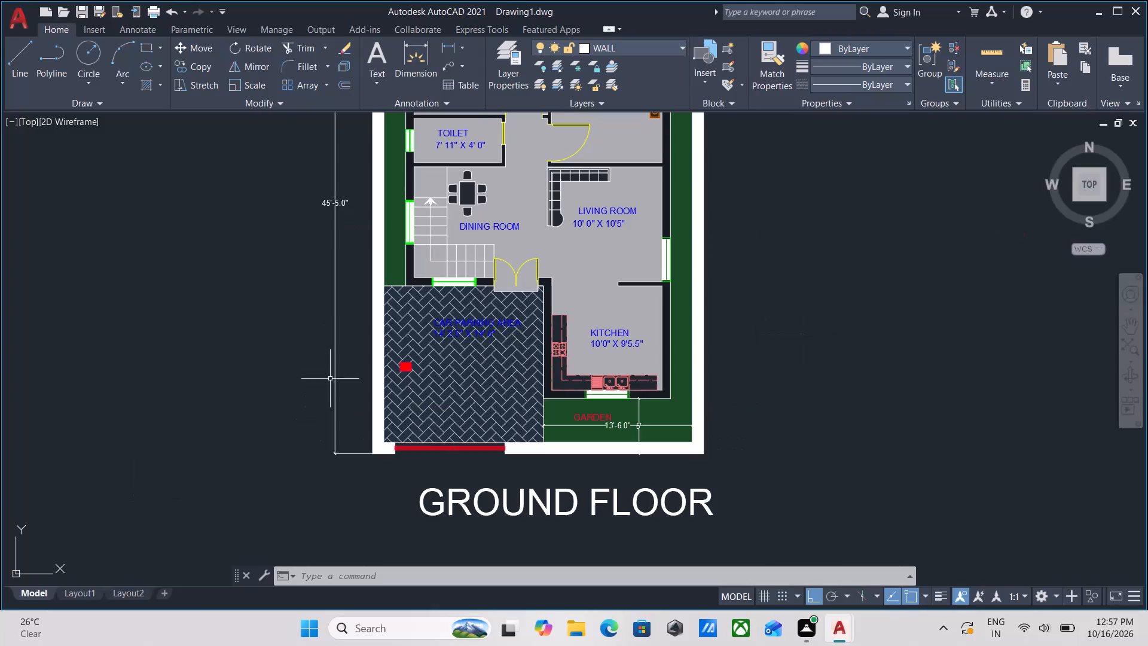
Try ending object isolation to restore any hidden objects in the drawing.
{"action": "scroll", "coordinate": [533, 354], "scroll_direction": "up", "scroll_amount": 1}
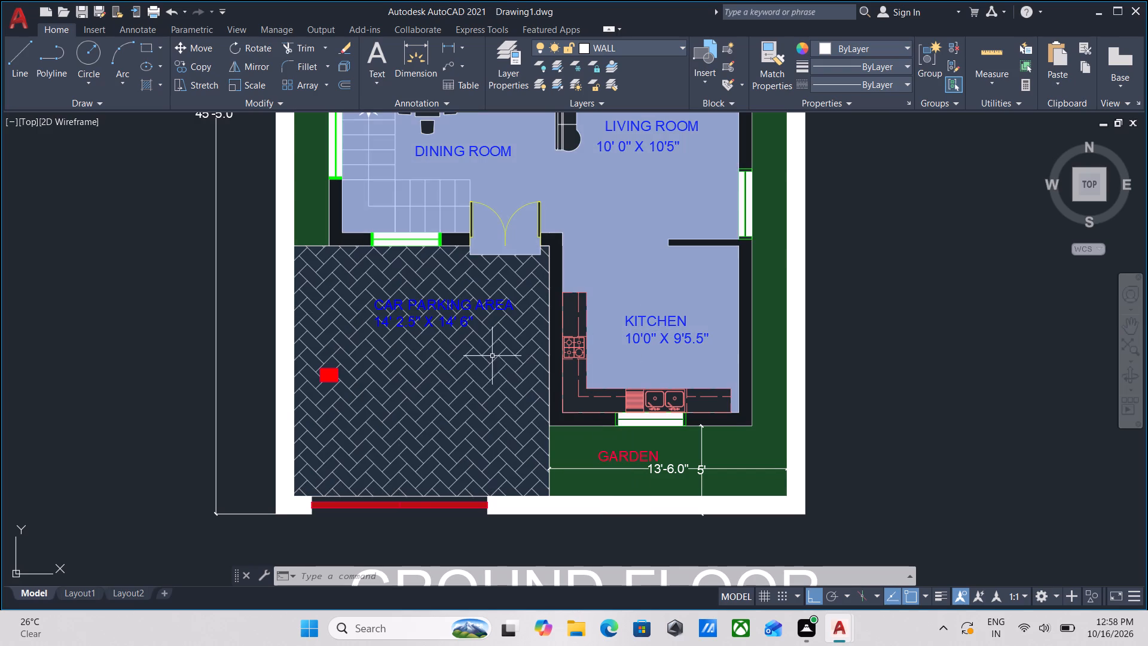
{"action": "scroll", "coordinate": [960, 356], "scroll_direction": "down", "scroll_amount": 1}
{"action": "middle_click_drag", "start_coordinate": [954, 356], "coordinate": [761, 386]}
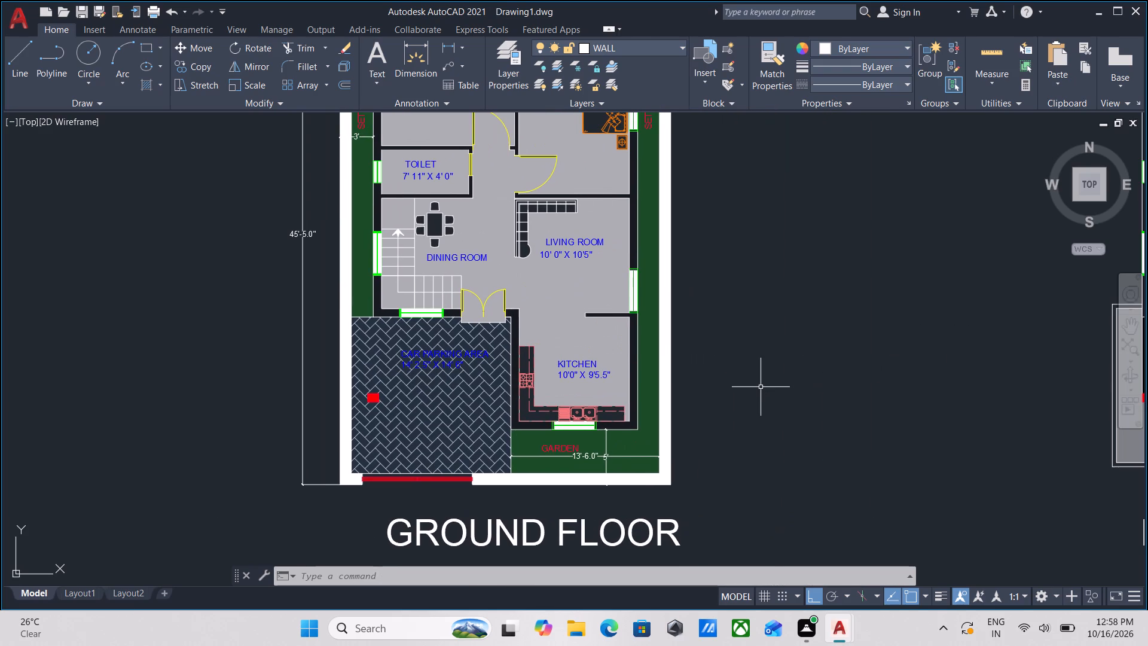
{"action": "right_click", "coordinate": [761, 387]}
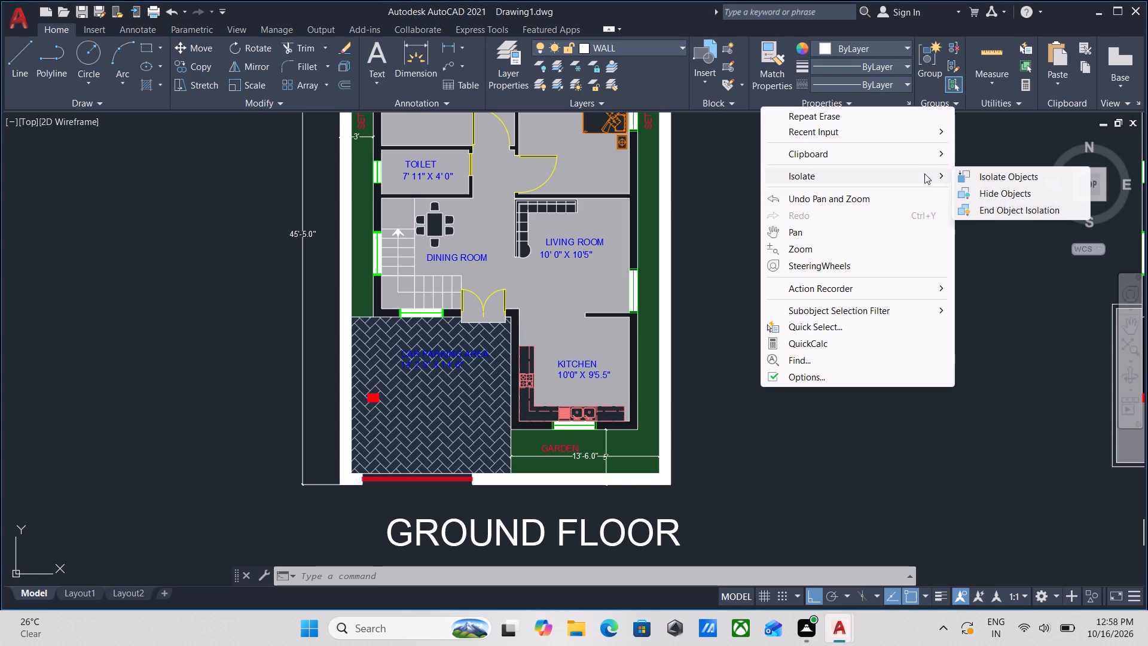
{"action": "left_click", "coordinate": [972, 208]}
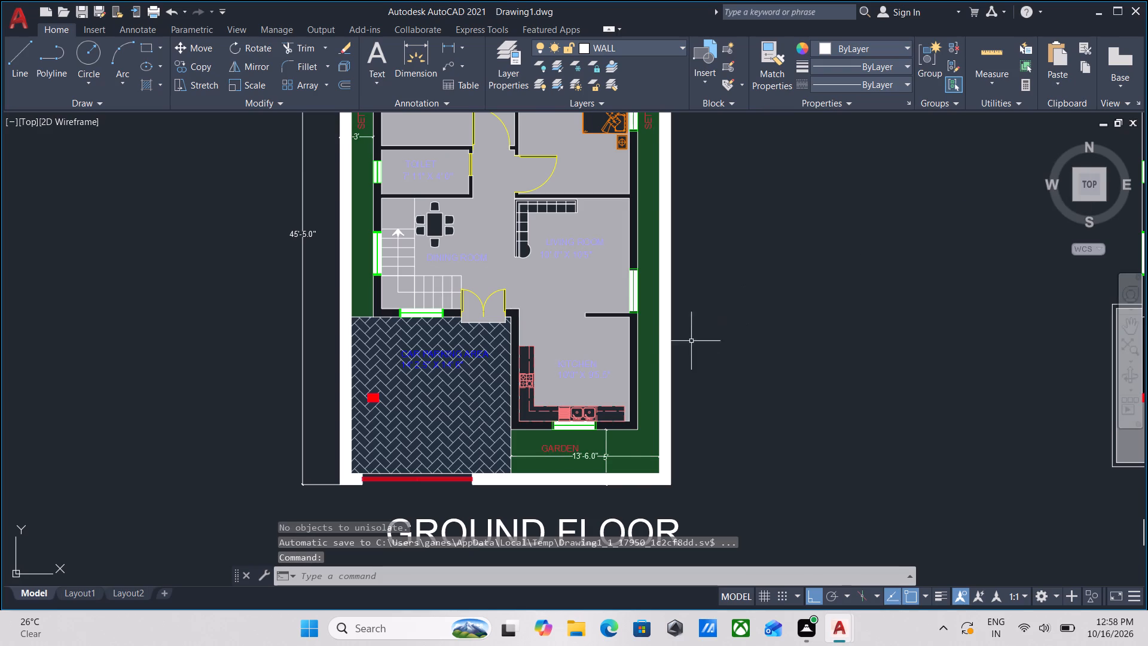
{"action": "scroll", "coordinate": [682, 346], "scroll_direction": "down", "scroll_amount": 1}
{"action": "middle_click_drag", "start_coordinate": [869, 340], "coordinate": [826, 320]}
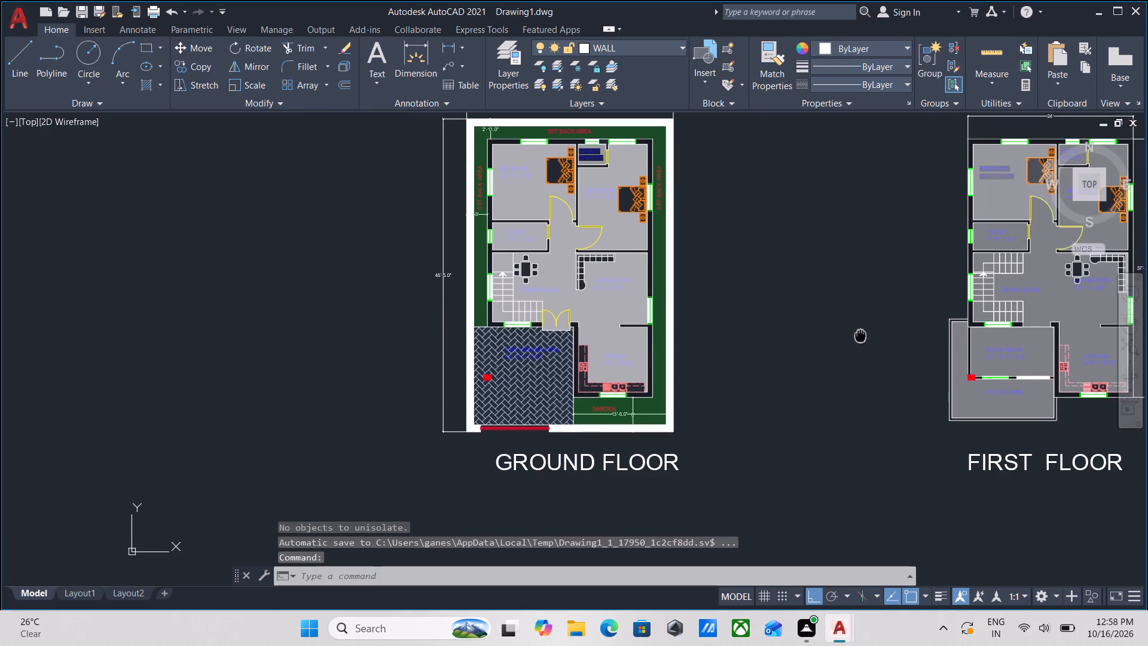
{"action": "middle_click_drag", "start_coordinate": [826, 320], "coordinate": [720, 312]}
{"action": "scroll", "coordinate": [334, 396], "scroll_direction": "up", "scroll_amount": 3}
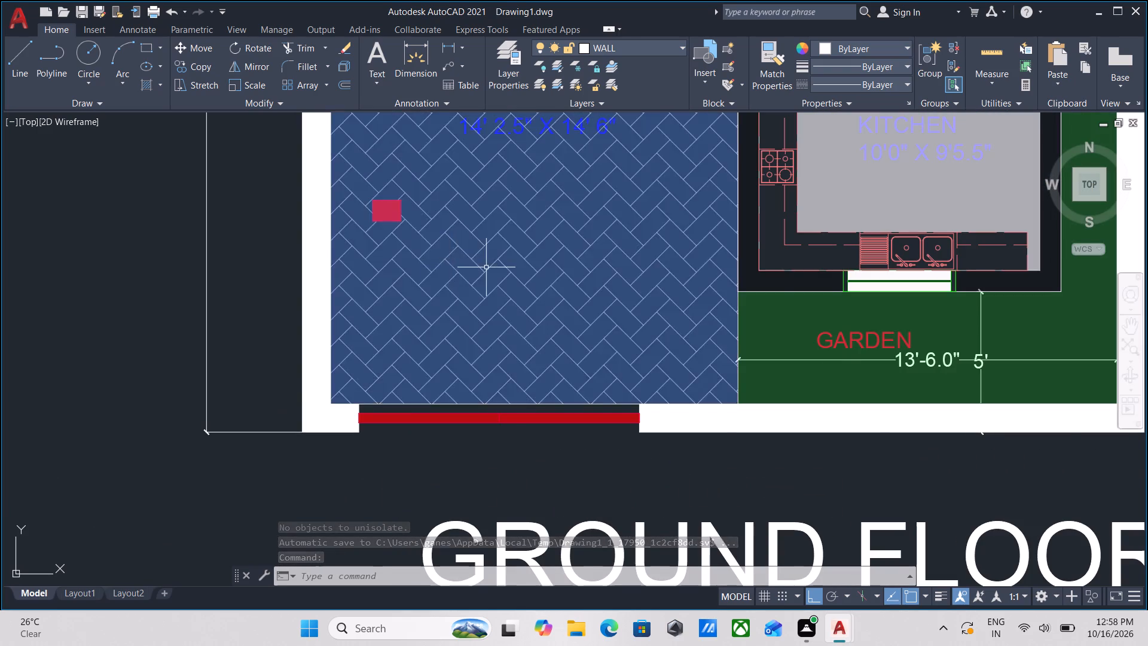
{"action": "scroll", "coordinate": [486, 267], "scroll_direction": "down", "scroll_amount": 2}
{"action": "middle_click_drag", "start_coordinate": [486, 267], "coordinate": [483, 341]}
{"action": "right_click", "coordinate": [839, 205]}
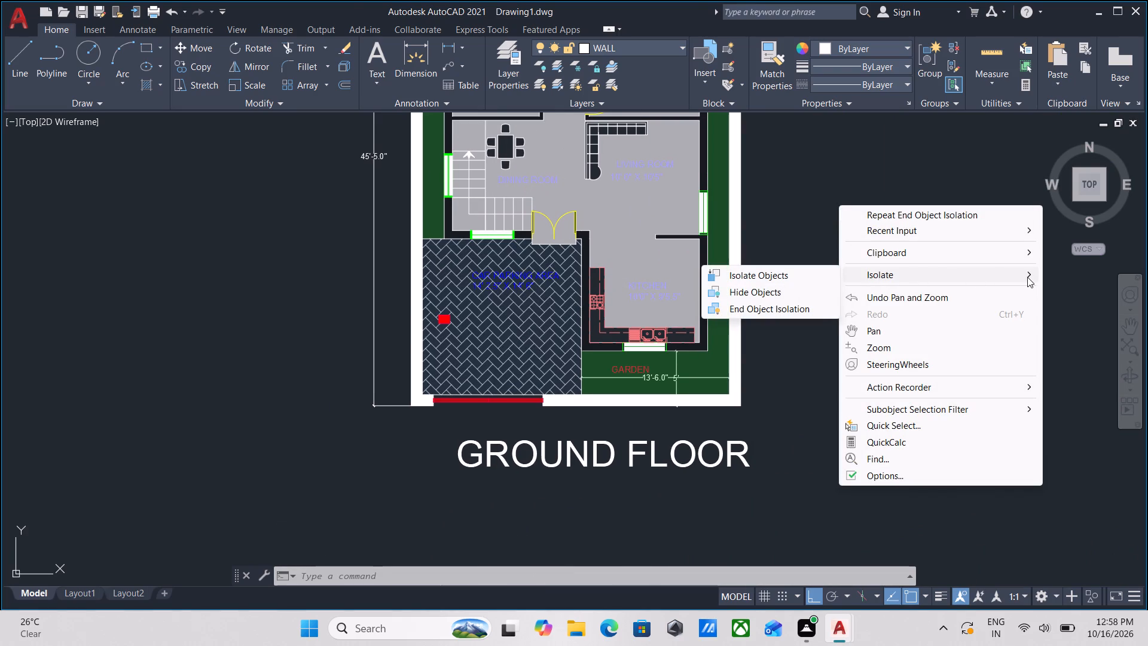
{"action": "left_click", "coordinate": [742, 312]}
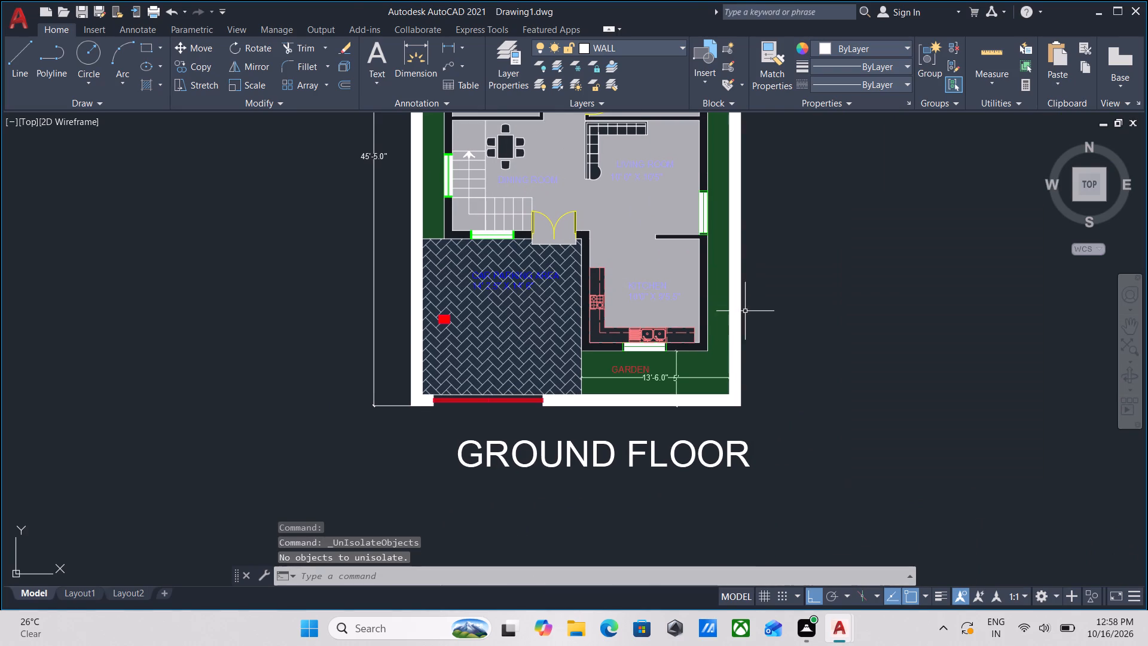
Examine the ground-floor and first-floor plans in close-up and side by side.
{"action": "scroll", "coordinate": [460, 337], "scroll_direction": "up", "scroll_amount": 2}
{"action": "scroll", "coordinate": [460, 337], "scroll_direction": "down", "scroll_amount": 3}
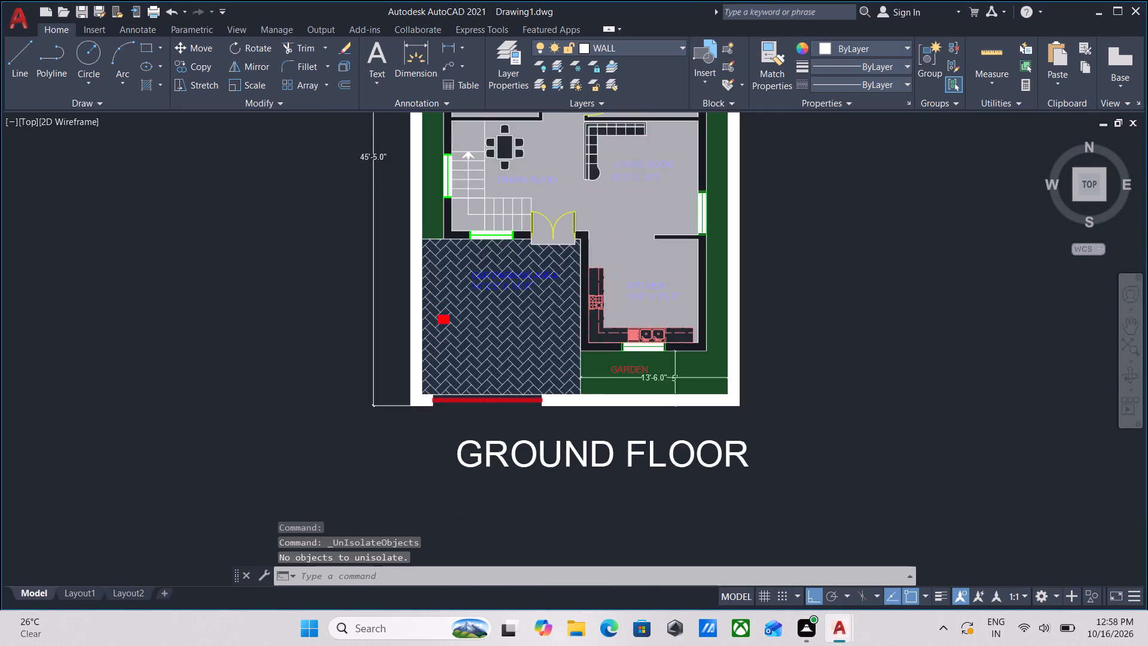
{"action": "middle_click_drag", "start_coordinate": [691, 286], "coordinate": [568, 349]}
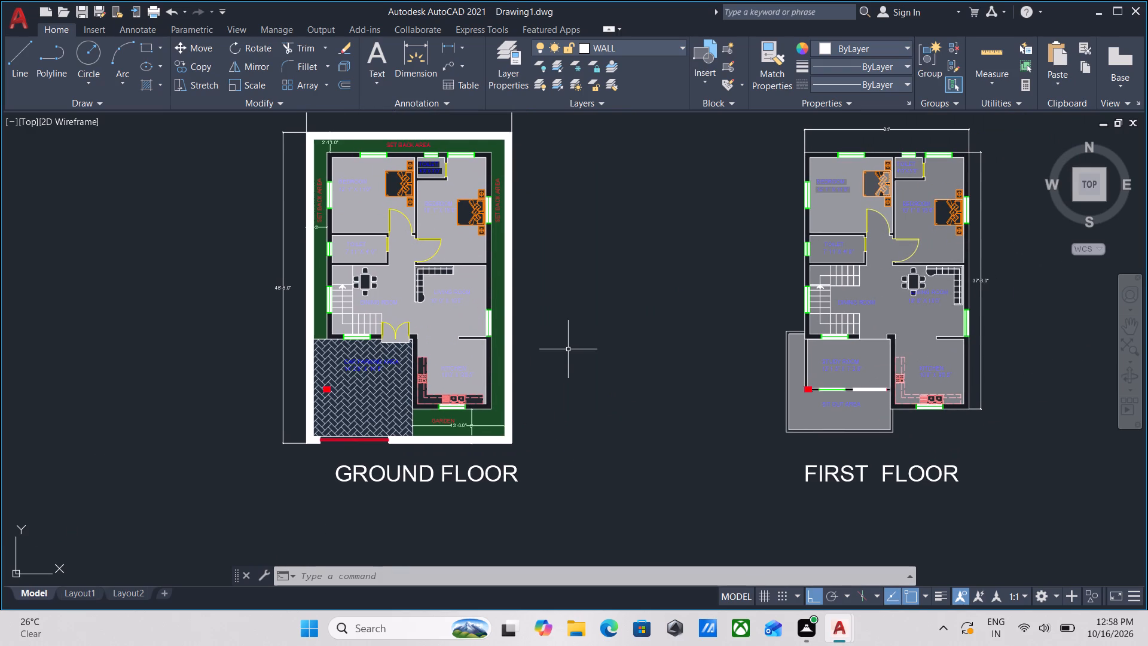
{"action": "scroll", "coordinate": [178, 326], "scroll_direction": "up", "scroll_amount": 1}
{"action": "scroll", "coordinate": [236, 321], "scroll_direction": "down", "scroll_amount": 1}
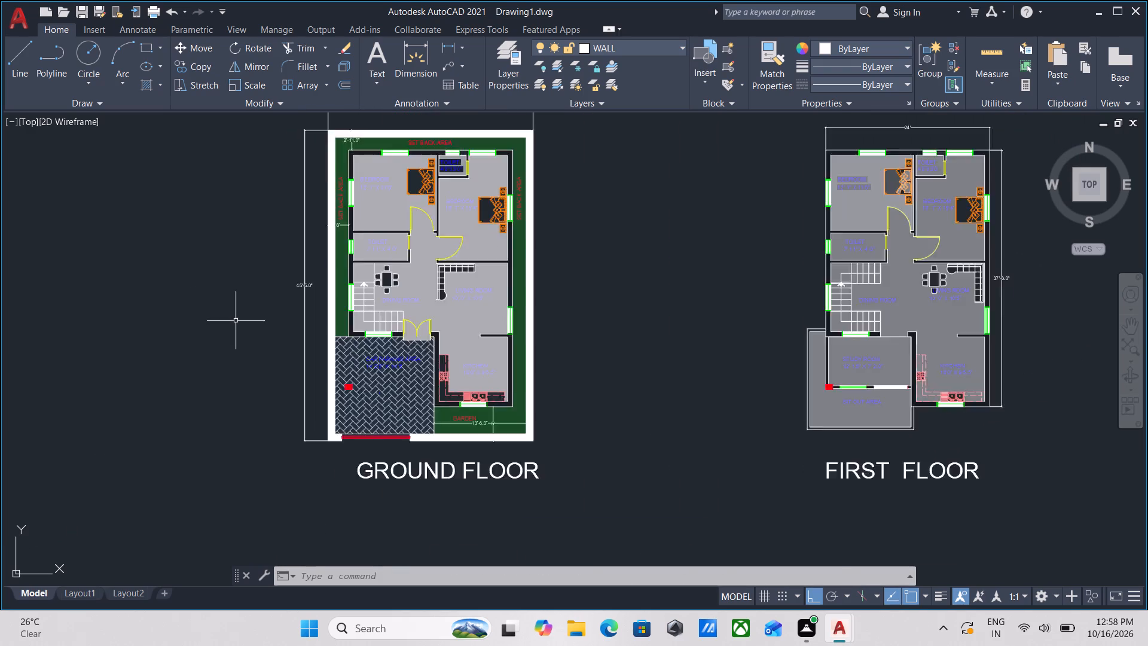
{"action": "scroll", "coordinate": [236, 321], "scroll_direction": "down", "scroll_amount": 1}
{"action": "scroll", "coordinate": [781, 337], "scroll_direction": "up", "scroll_amount": 2}
{"action": "middle_click_drag", "start_coordinate": [704, 336], "coordinate": [707, 338]}
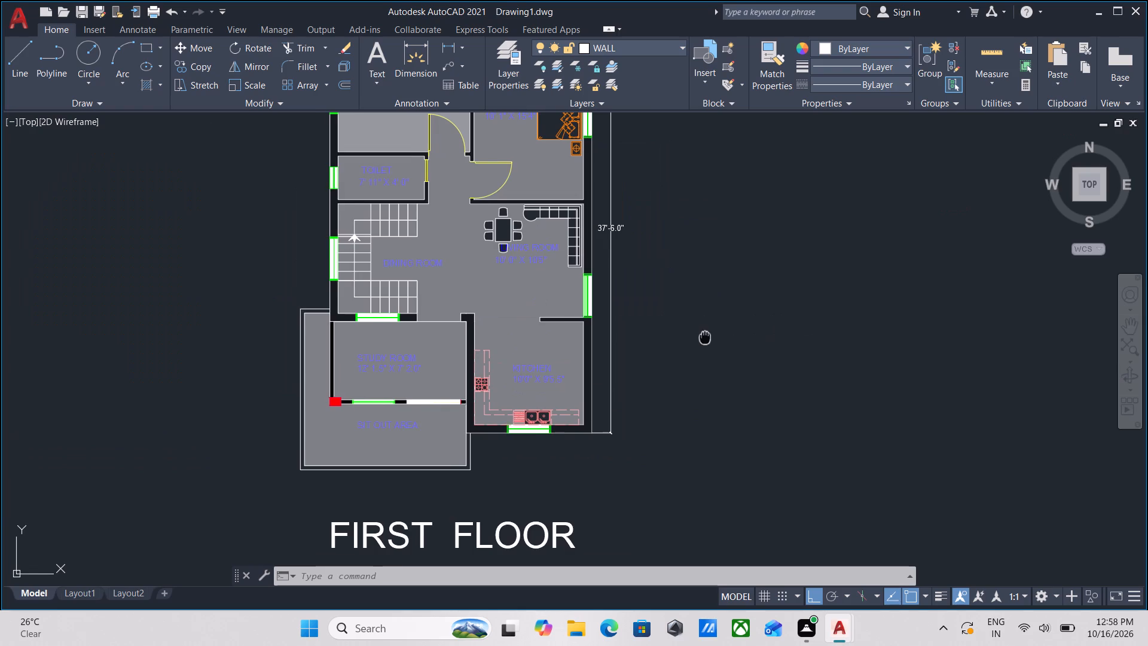
{"action": "middle_click_drag", "start_coordinate": [707, 338], "coordinate": [784, 360]}
{"action": "scroll", "coordinate": [785, 360], "scroll_direction": "down", "scroll_amount": 1}
{"action": "middle_click_drag", "start_coordinate": [517, 391], "coordinate": [712, 371]}
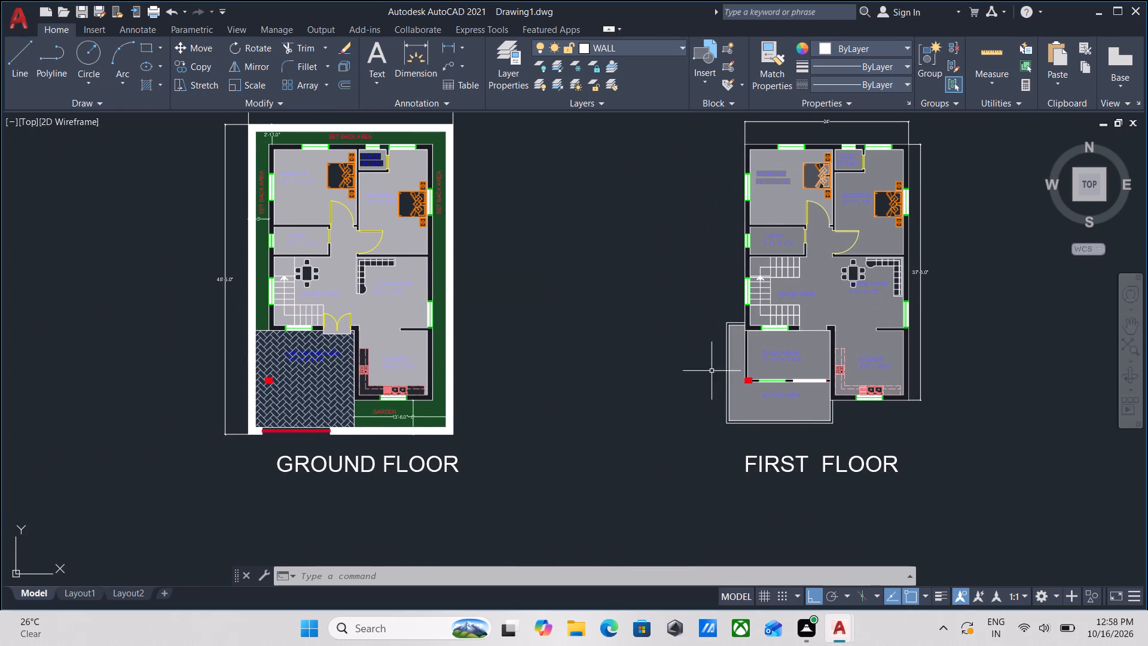
Group the entire ground-floor plan together with its dimensions and GROUND FLOOR title.
{"action": "middle_click_drag", "start_coordinate": [563, 447], "coordinate": [624, 437]}
{"action": "middle_click_drag", "start_coordinate": [605, 505], "coordinate": [623, 520]}
{"action": "scroll", "coordinate": [605, 505], "scroll_direction": "down", "scroll_amount": 1}
{"action": "left_click", "coordinate": [623, 520]}
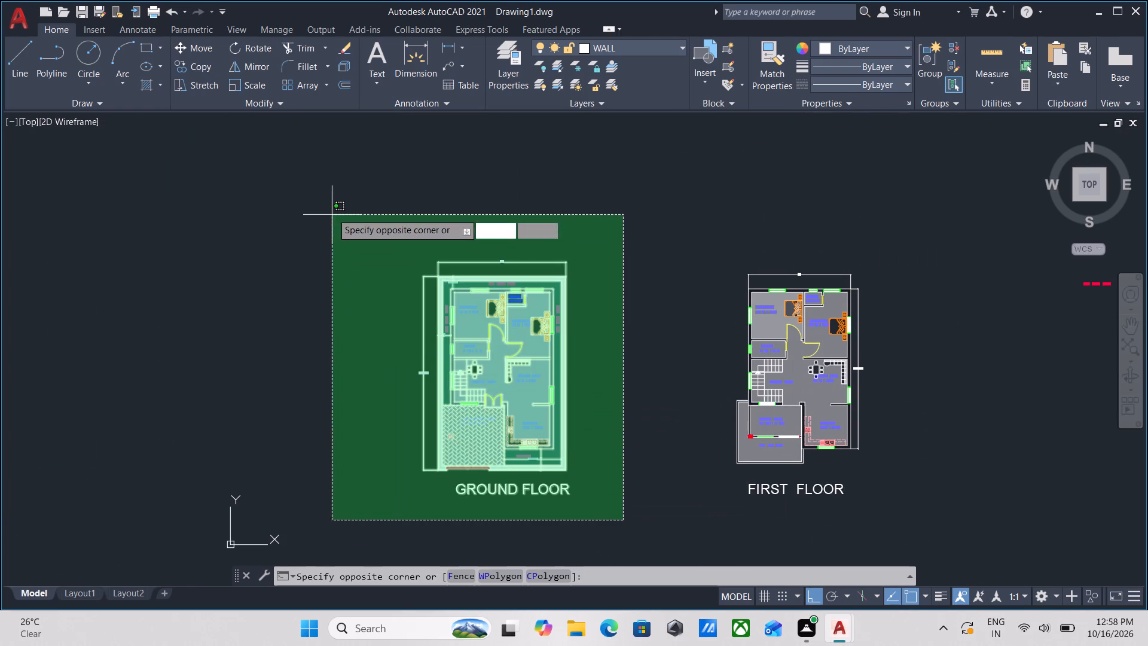
{"action": "left_click", "coordinate": [332, 211]}
{"action": "key", "text": "g"}
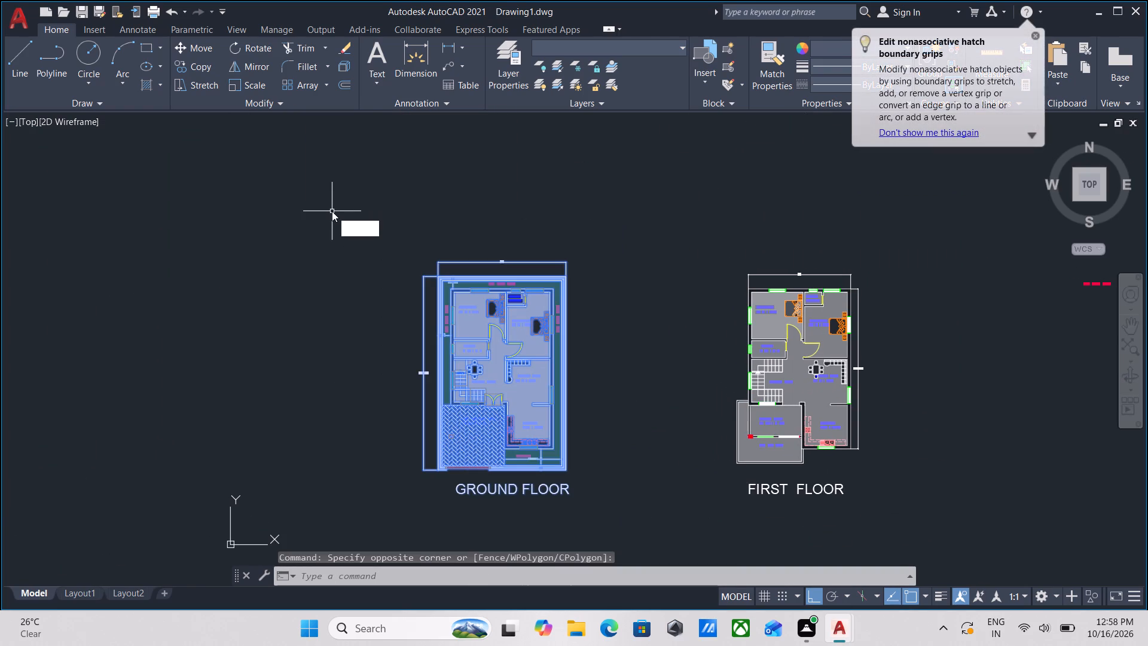
{"action": "key", "text": "Return"}
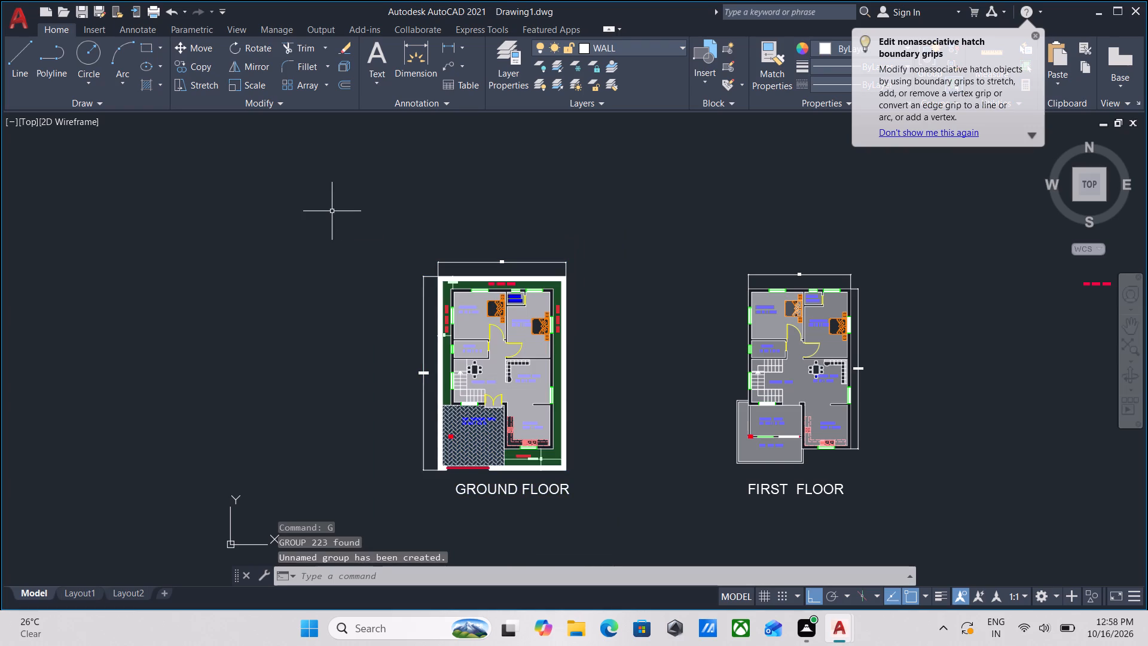
Group the entire first-floor plan together with its dimensions and FIRST FLOOR title.
{"action": "scroll", "coordinate": [431, 297], "scroll_direction": "up", "scroll_amount": 2}
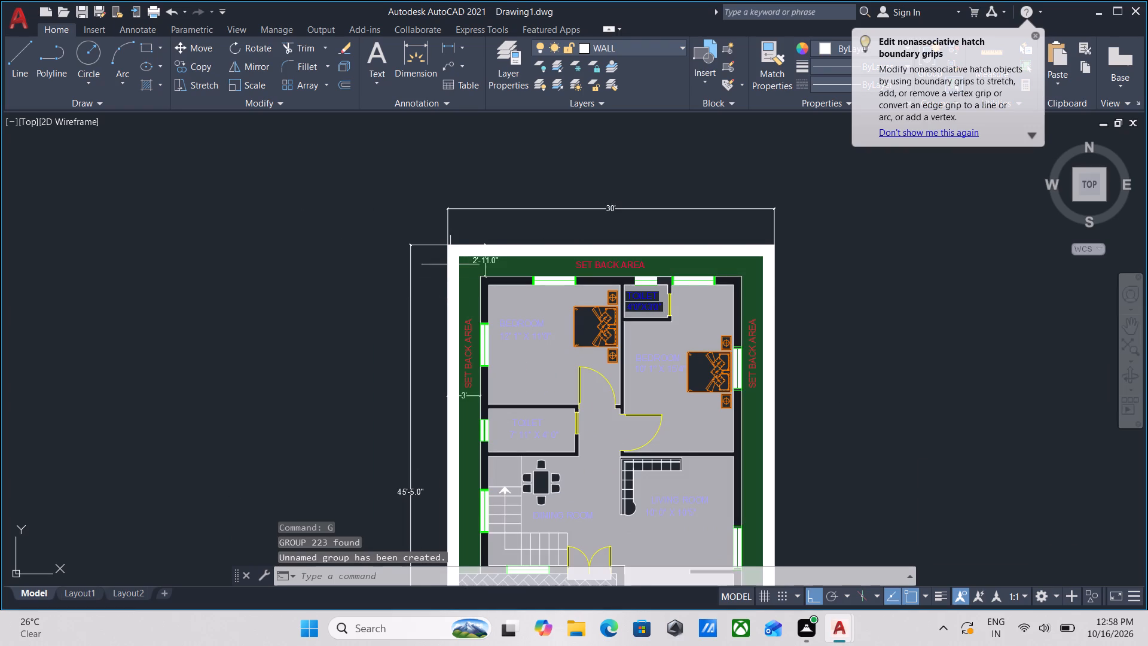
{"action": "scroll", "coordinate": [533, 279], "scroll_direction": "down", "scroll_amount": 1}
{"action": "middle_click_drag", "start_coordinate": [605, 293], "coordinate": [484, 219]}
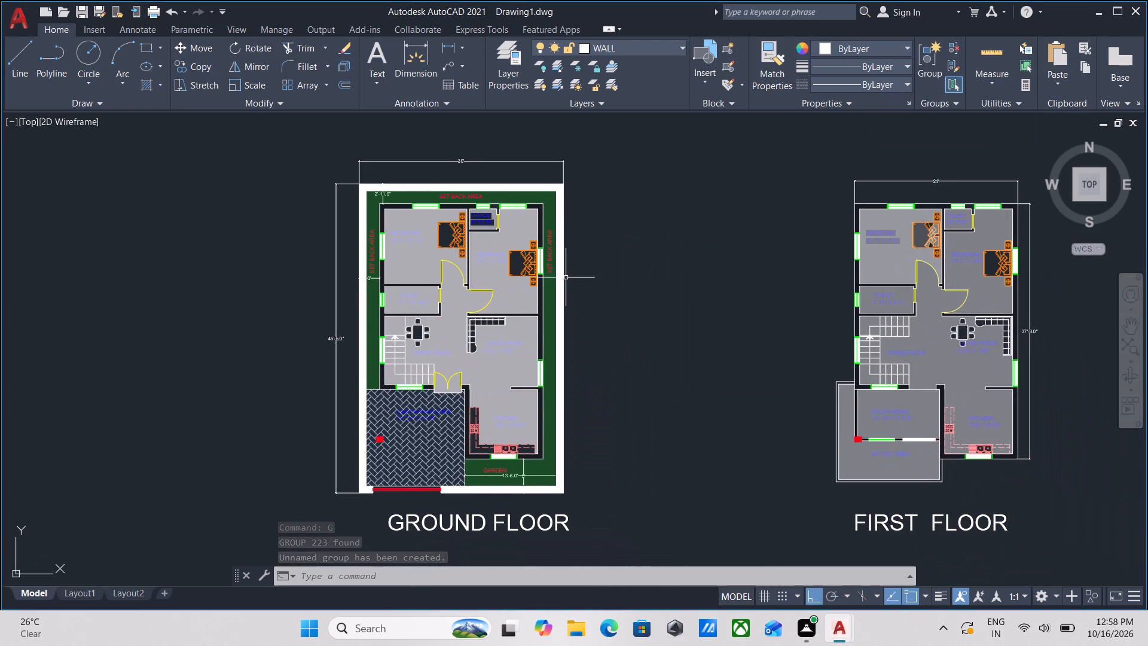
{"action": "middle_click_drag", "start_coordinate": [567, 284], "coordinate": [531, 251]}
{"action": "scroll", "coordinate": [656, 337], "scroll_direction": "down", "scroll_amount": 1}
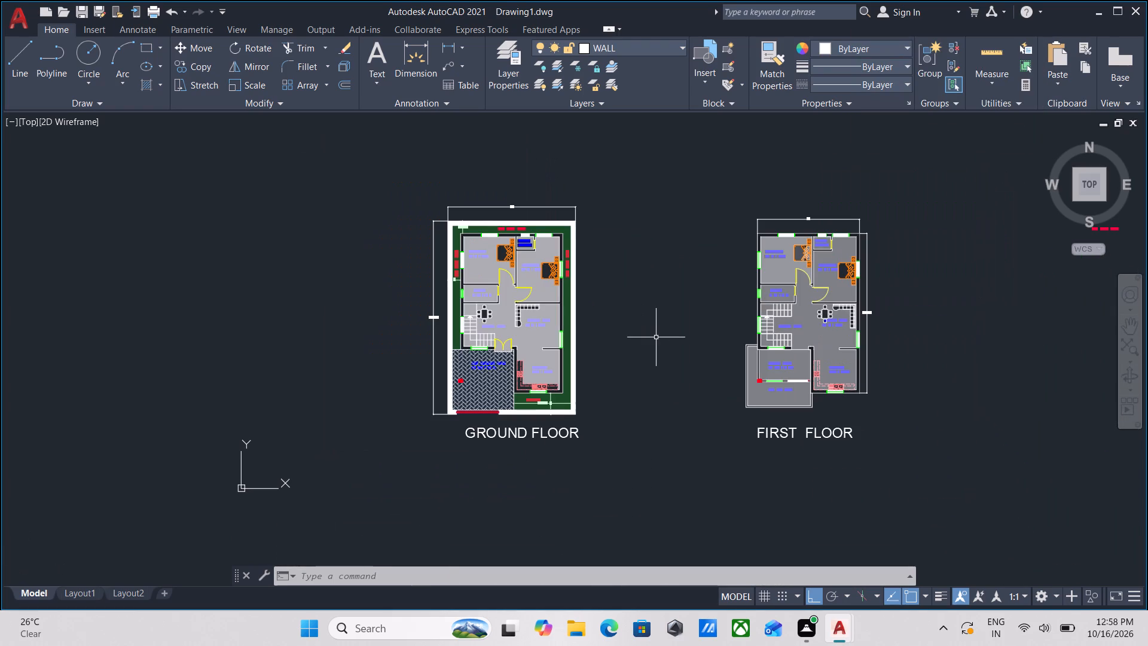
{"action": "scroll", "coordinate": [656, 337], "scroll_direction": "down", "scroll_amount": 1}
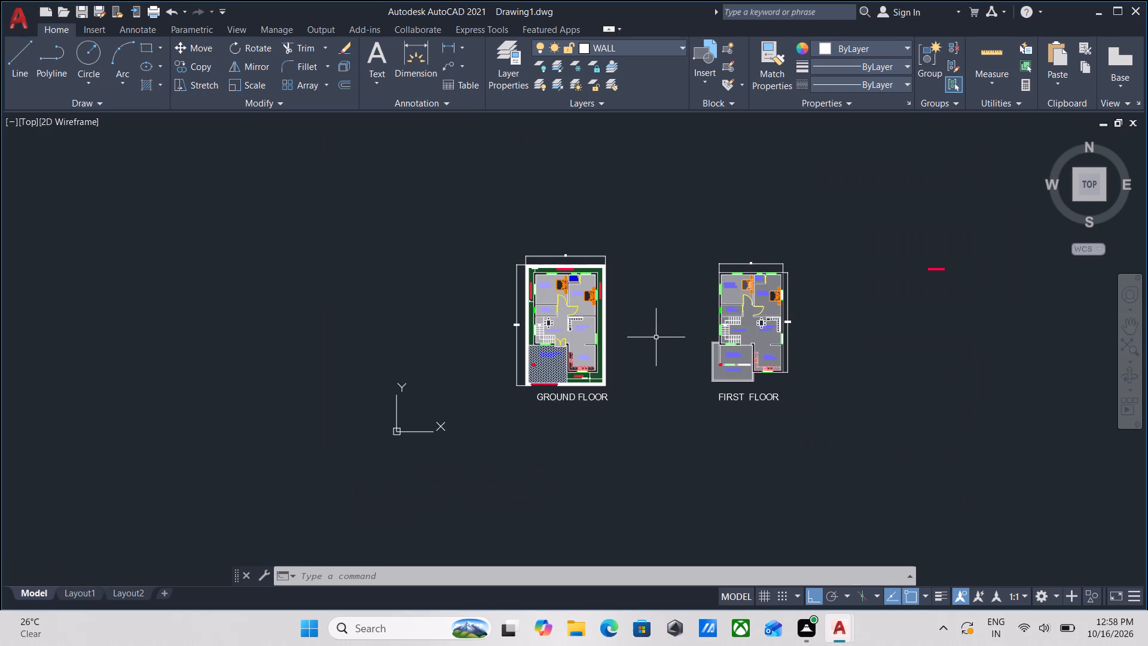
{"action": "left_click", "coordinate": [802, 452]}
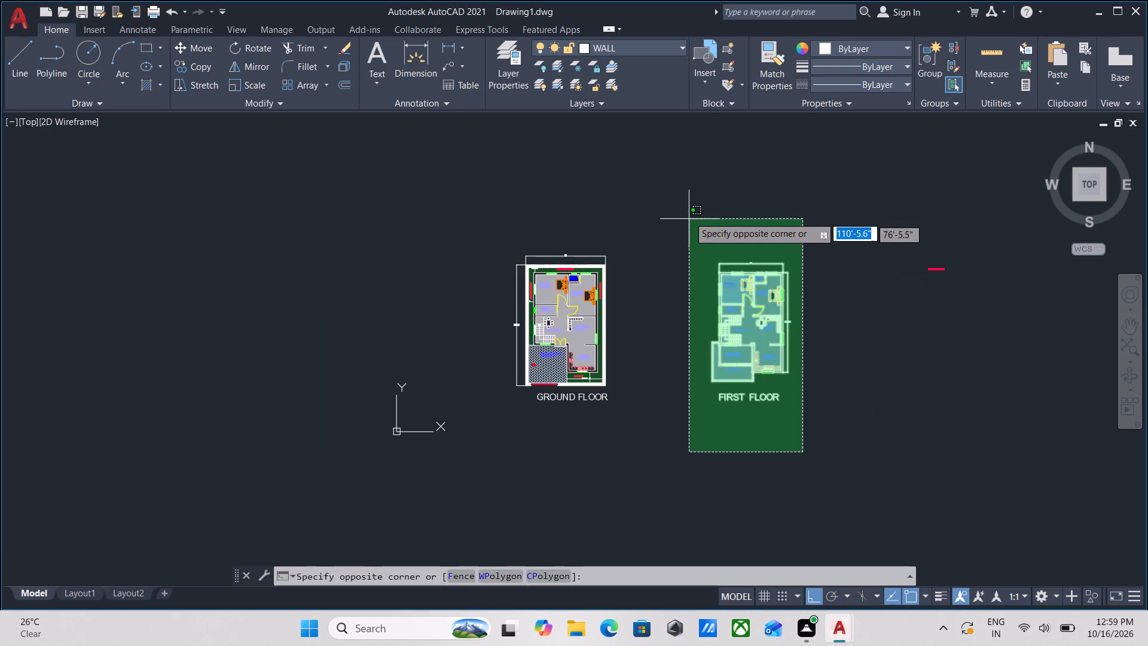
{"action": "left_click", "coordinate": [689, 215]}
{"action": "key", "text": "g"}
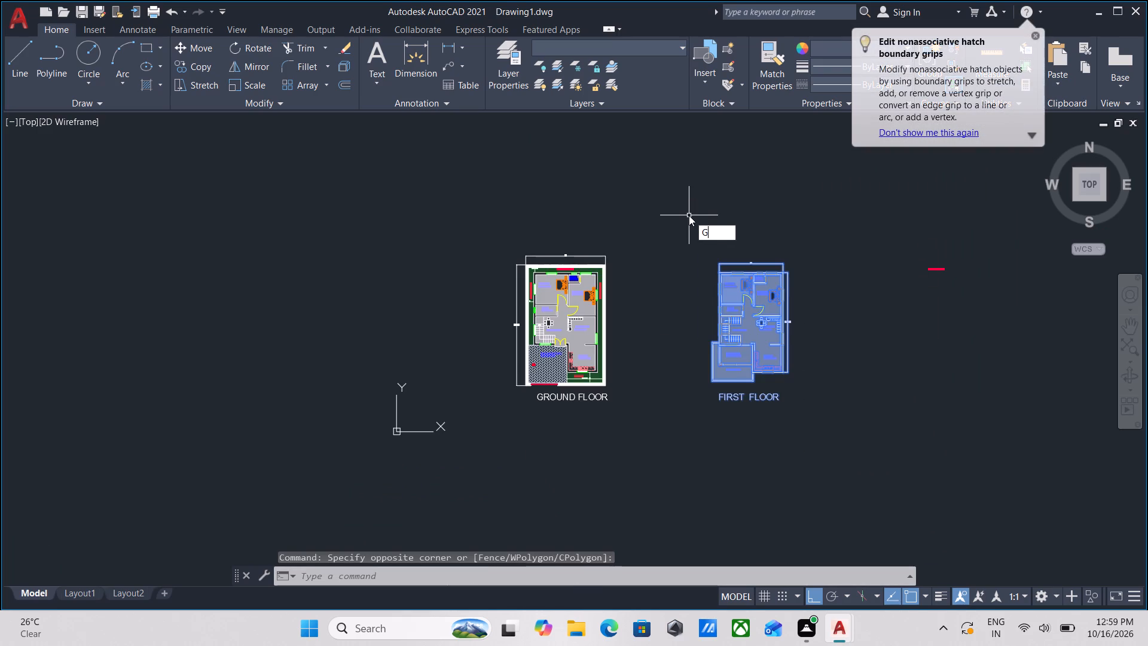
{"action": "key", "text": "Return"}
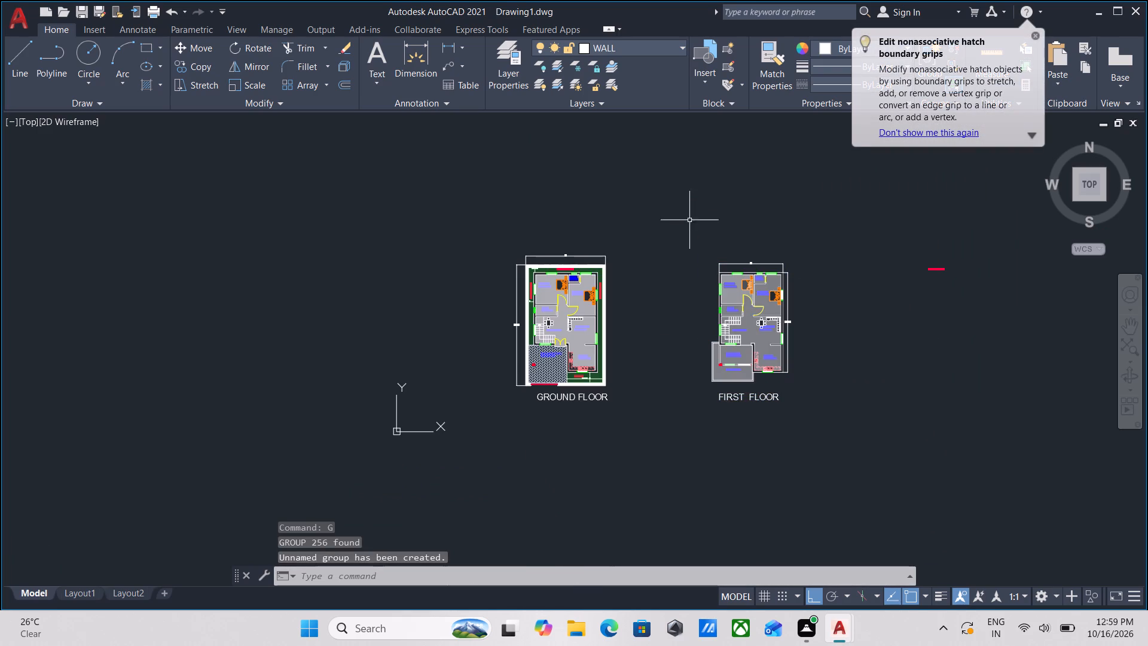
Move the grouped first-floor plan horizontally toward the ground-floor plan, leaving only a narrow gap between the two.
{"action": "scroll", "coordinate": [728, 332], "scroll_direction": "up", "scroll_amount": 4}
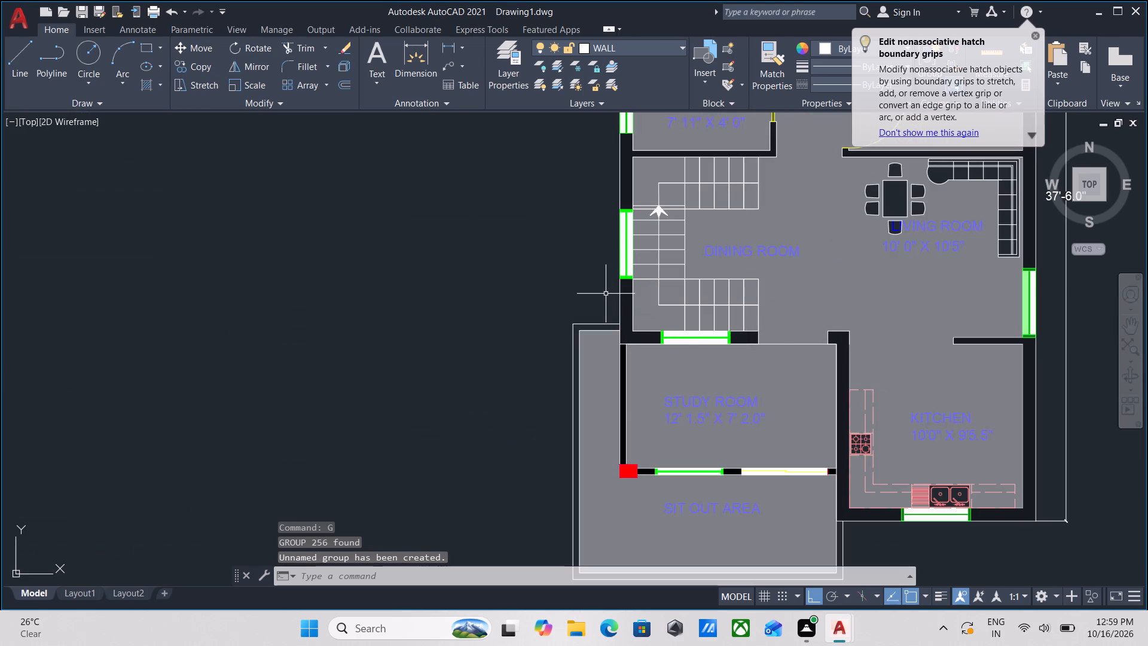
{"action": "scroll", "coordinate": [606, 294], "scroll_direction": "down", "scroll_amount": 1}
{"action": "left_click", "coordinate": [914, 508]}
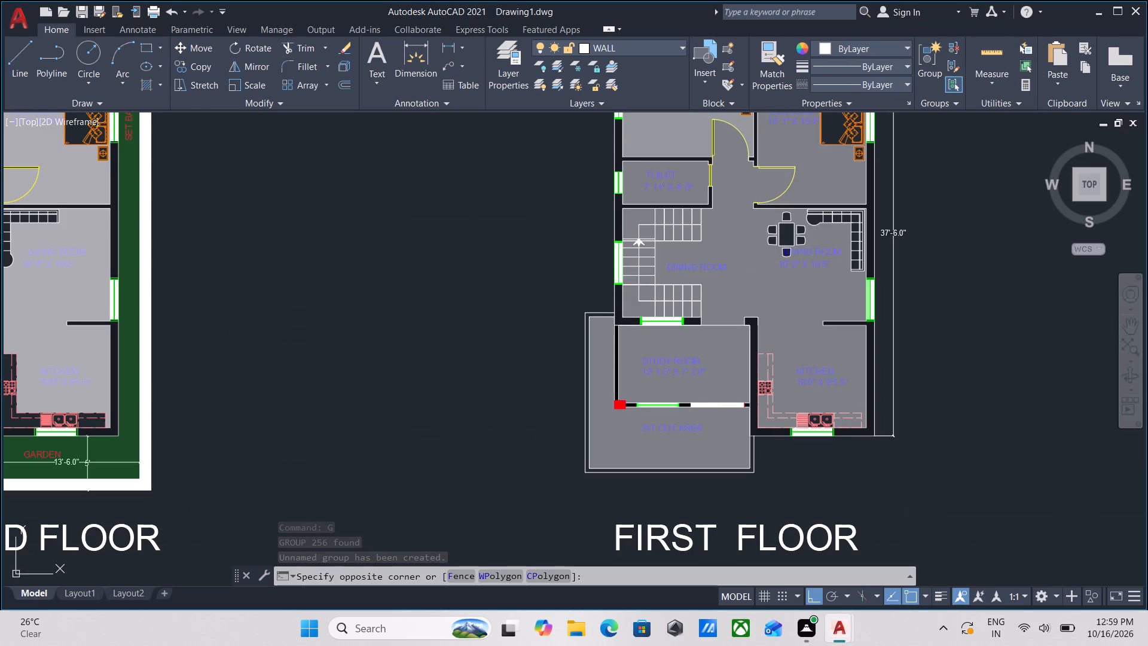
{"action": "left_click", "coordinate": [833, 400]}
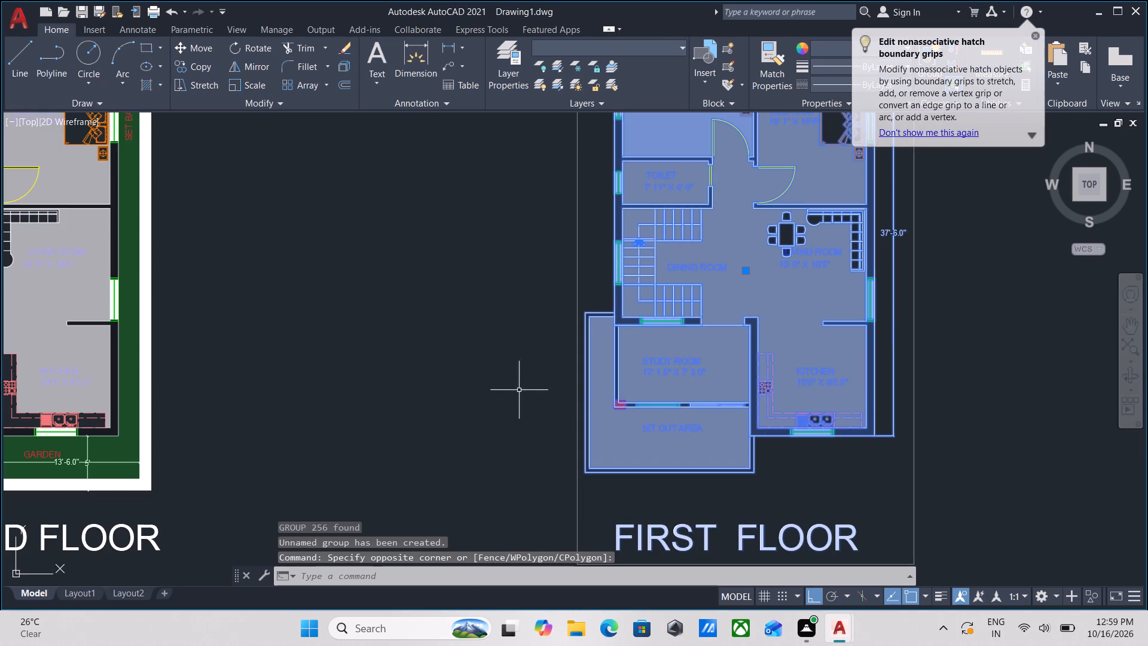
{"action": "scroll", "coordinate": [510, 387], "scroll_direction": "down", "scroll_amount": 2}
{"action": "middle_click_drag", "start_coordinate": [510, 387], "coordinate": [545, 434]}
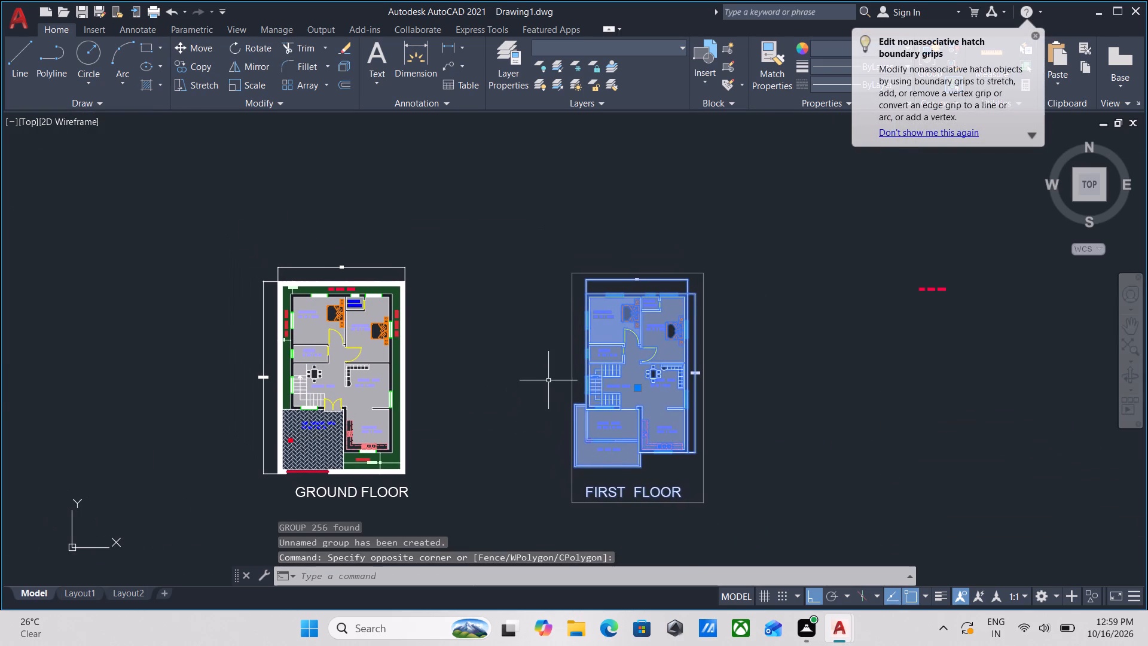
{"action": "left_click", "coordinate": [190, 45]}
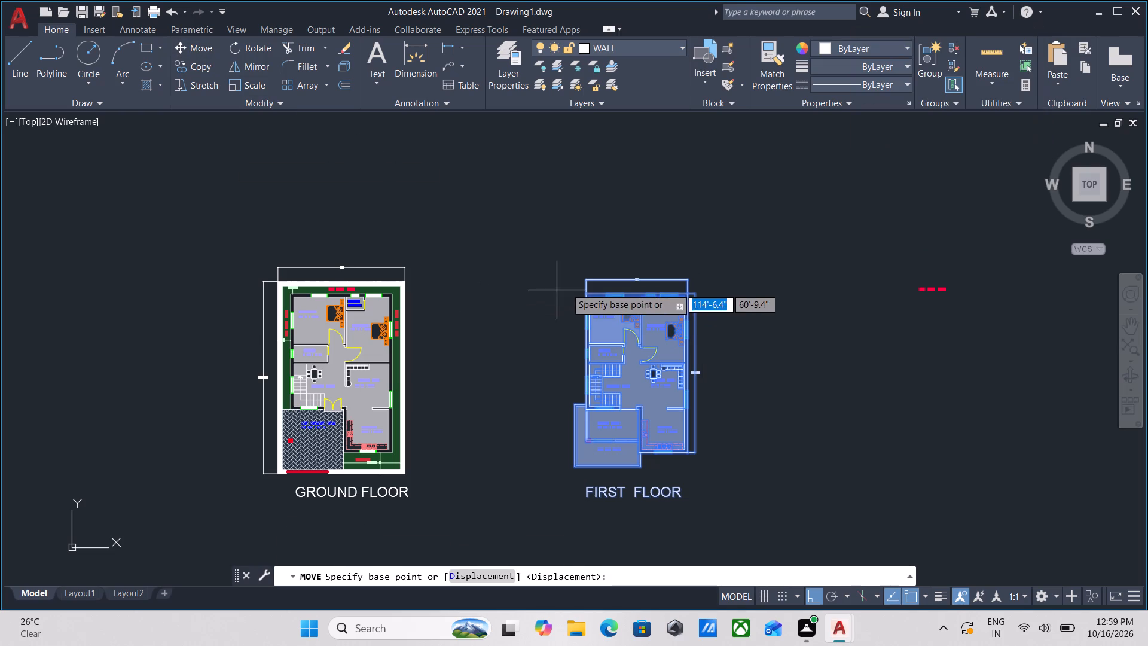
{"action": "left_click", "coordinate": [587, 295]}
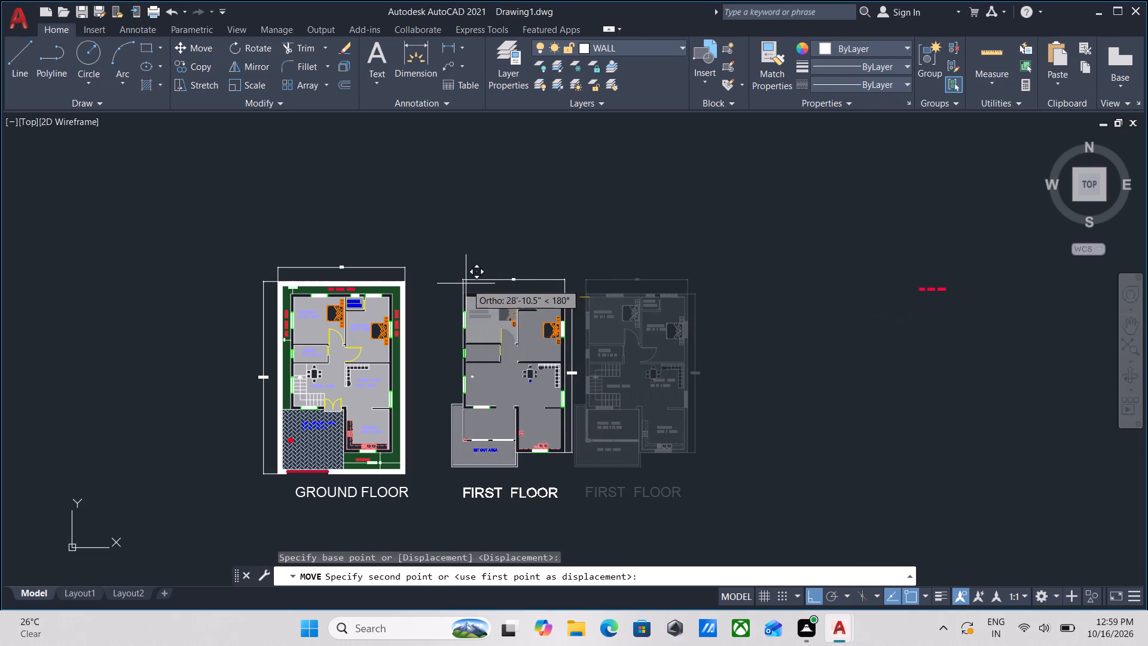
{"action": "left_click", "coordinate": [448, 284]}
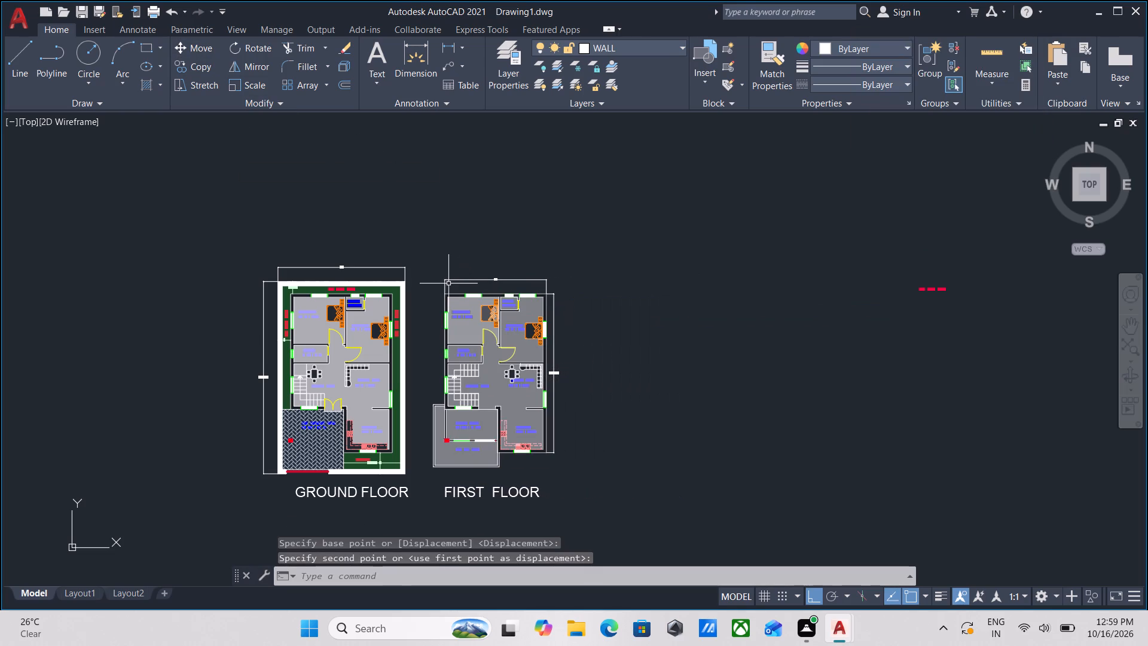
{"action": "scroll", "coordinate": [599, 292], "scroll_direction": "up", "scroll_amount": 1}
{"action": "middle_click_drag", "start_coordinate": [599, 292], "coordinate": [701, 231]}
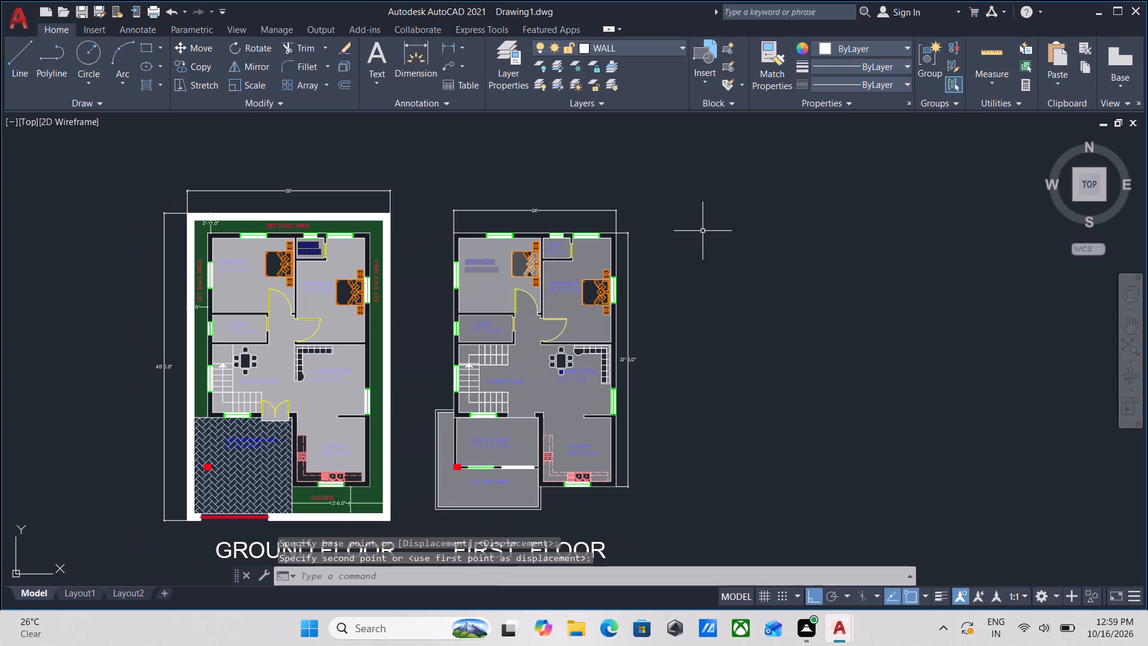
{"action": "key", "text": "Escape"}
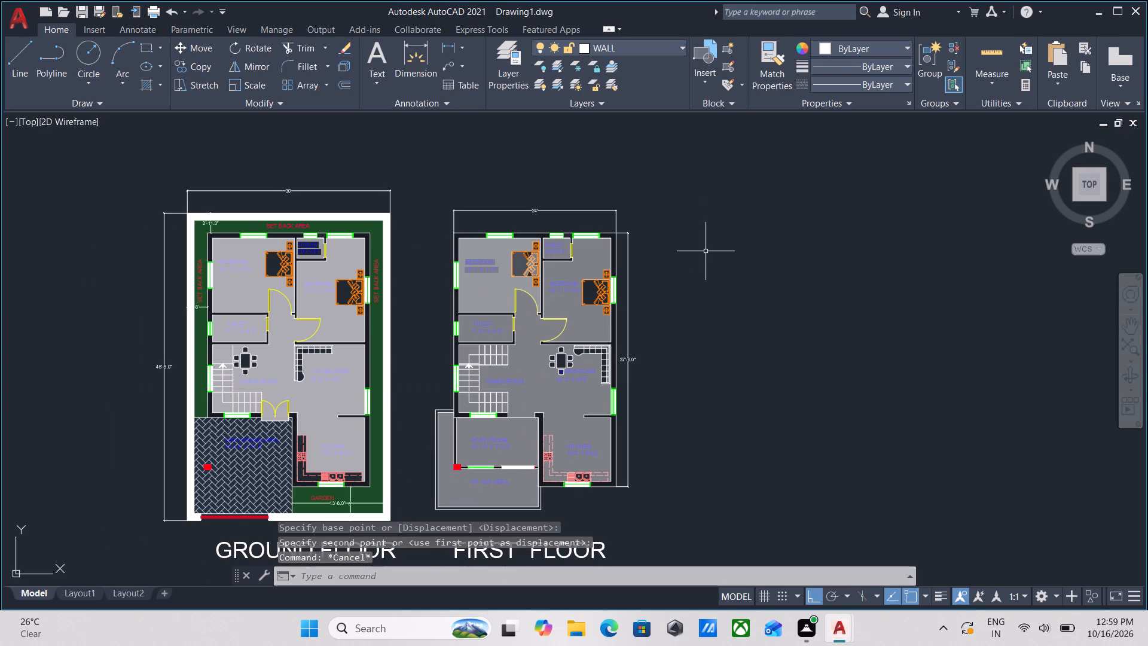
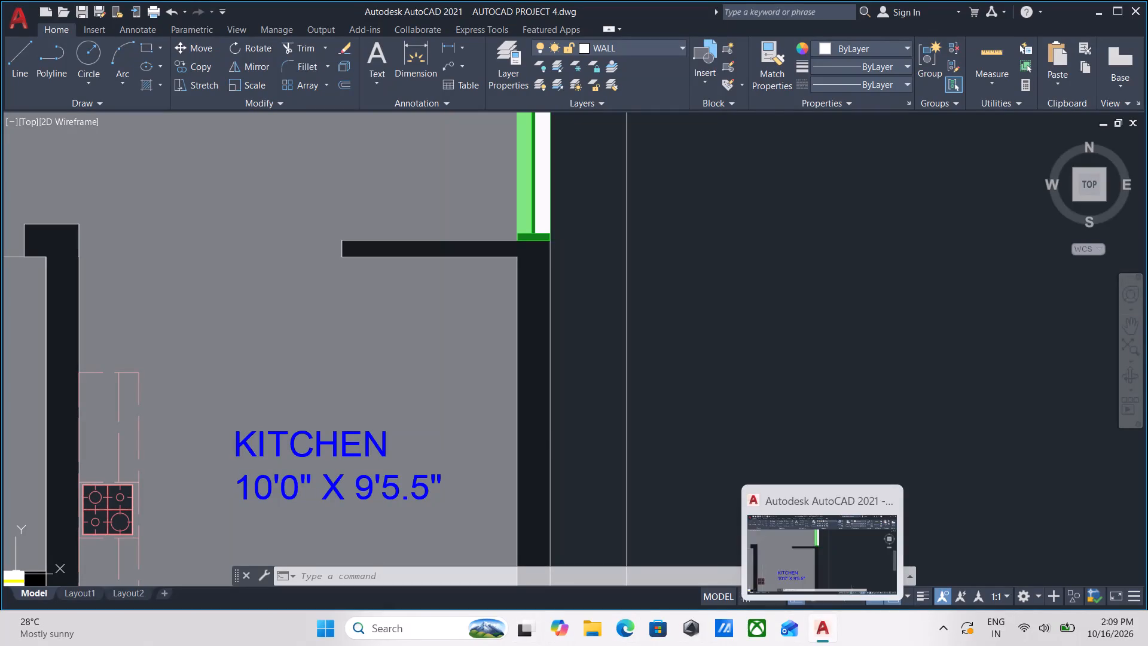
Launch the Fuji app from the recent items in Windows search.
{"action": "left_click", "coordinate": [368, 634]}
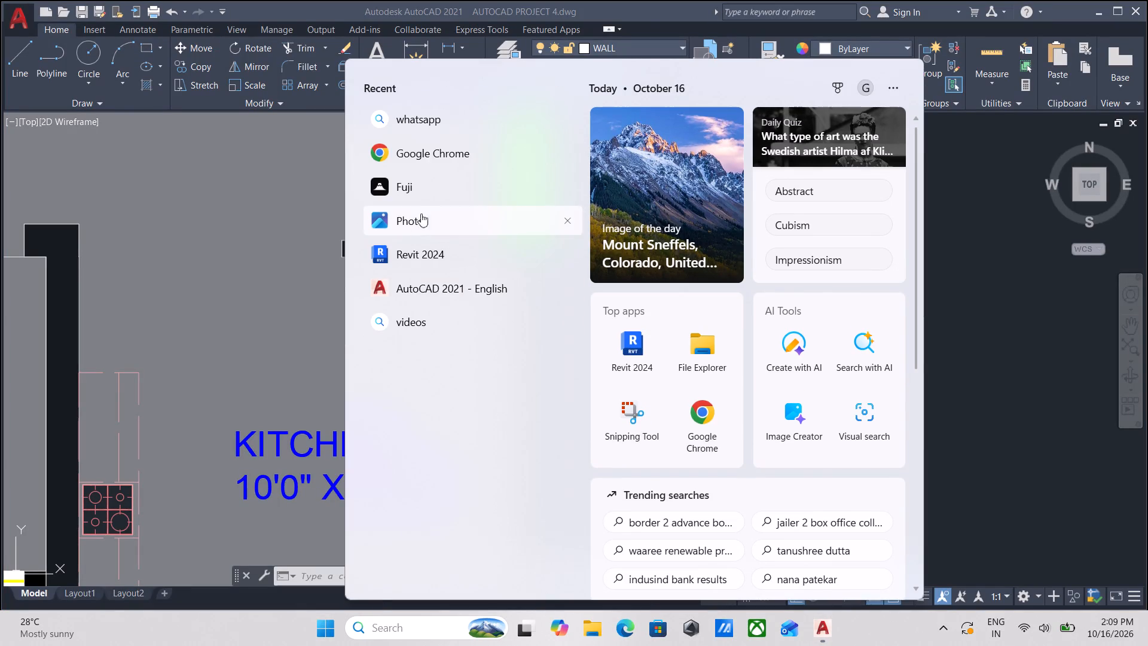
{"action": "left_click", "coordinate": [436, 194]}
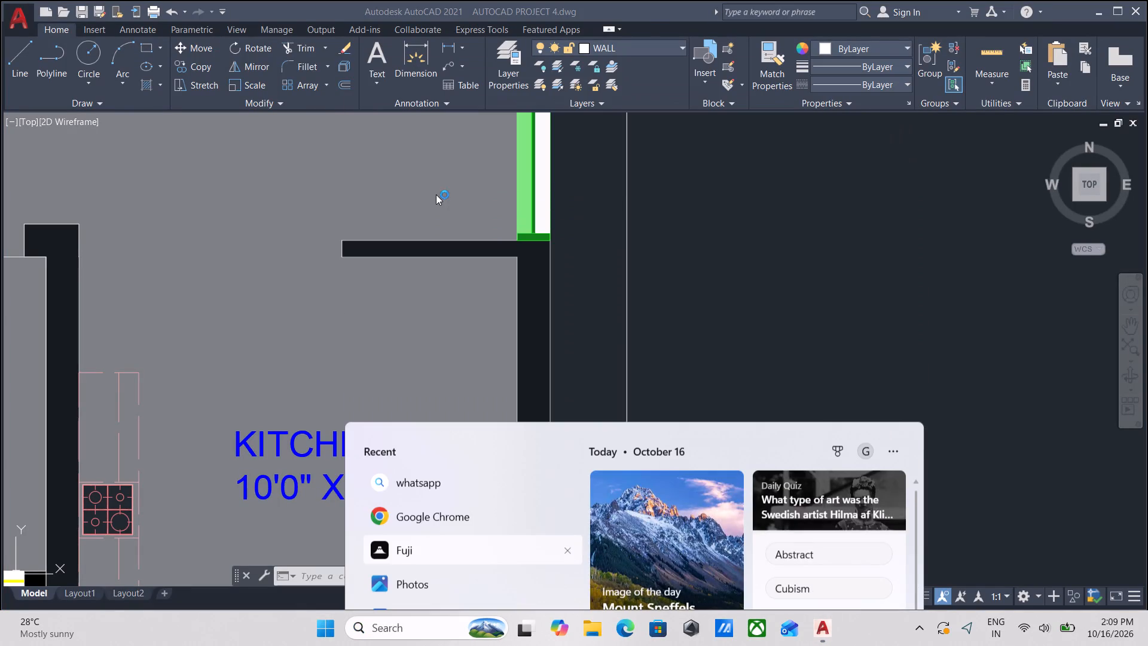
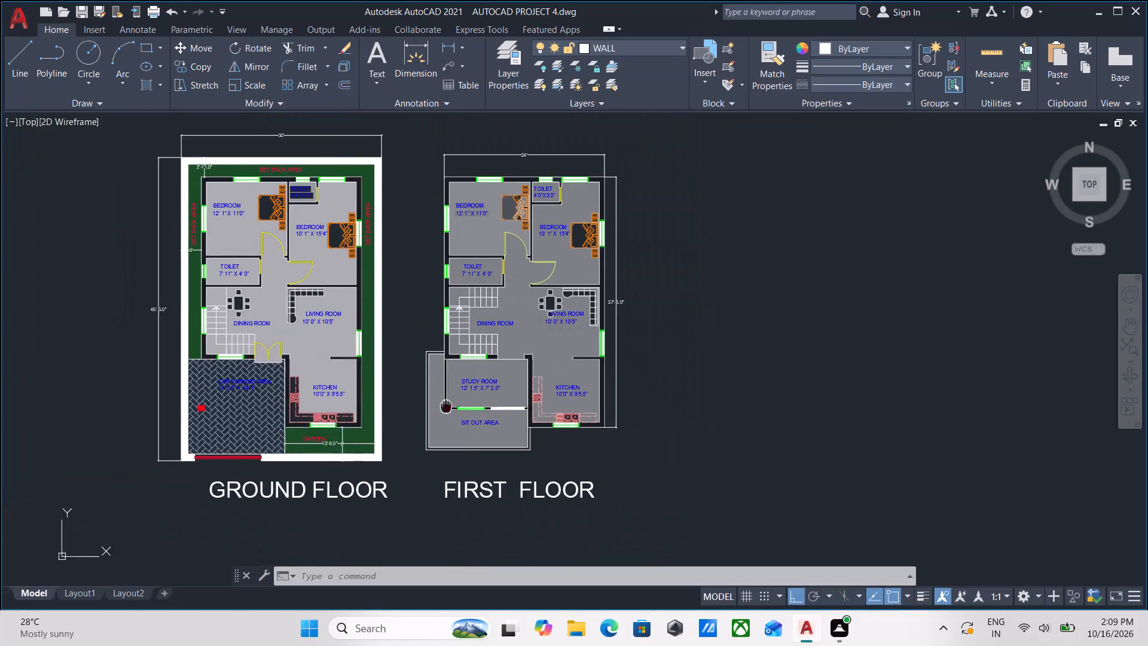
Examine the titled ground-floor and first-floor plans side by side.
{"action": "scroll", "coordinate": [632, 435], "scroll_direction": "up", "scroll_amount": 3}
{"action": "scroll", "coordinate": [772, 437], "scroll_direction": "down", "scroll_amount": 3}
{"action": "middle_click_drag", "start_coordinate": [660, 434], "coordinate": [692, 389]}
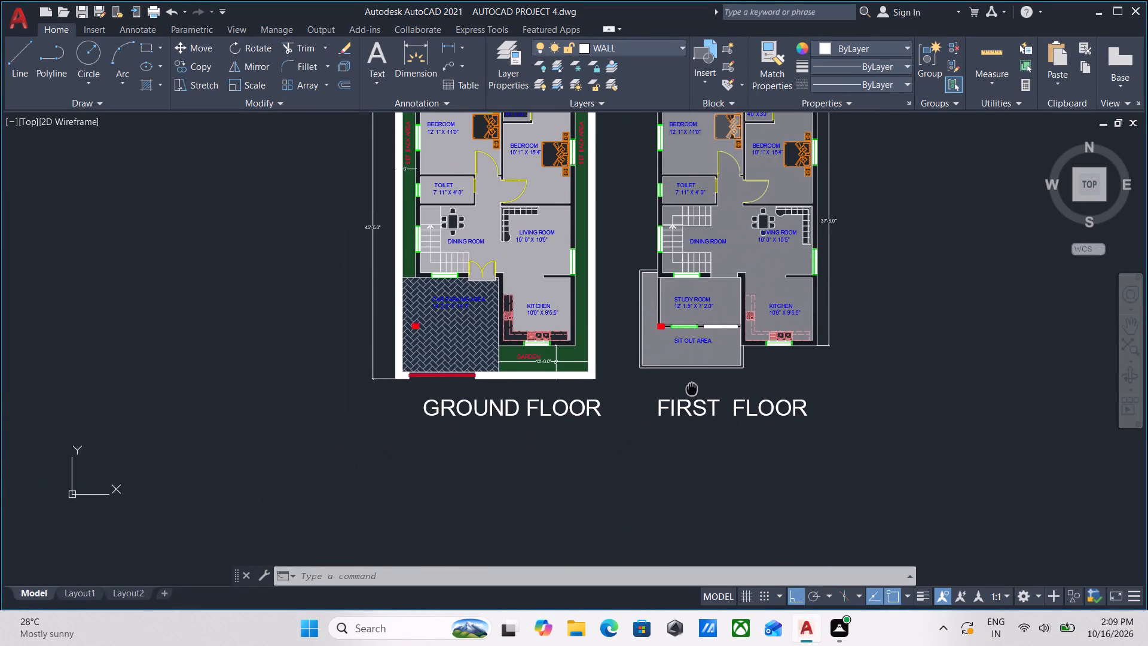
{"action": "scroll", "coordinate": [539, 389], "scroll_direction": "up", "scroll_amount": 3}
{"action": "scroll", "coordinate": [539, 389], "scroll_direction": "down", "scroll_amount": 2}
{"action": "middle_click_drag", "start_coordinate": [539, 389], "coordinate": [313, 405]}
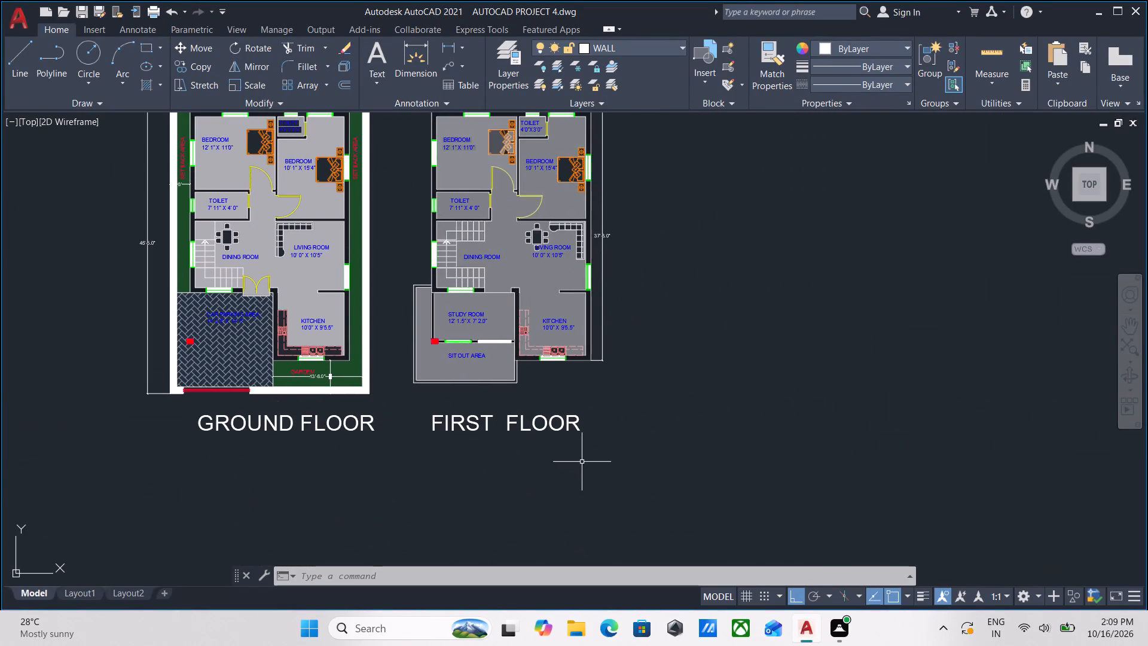
{"action": "scroll", "coordinate": [582, 462], "scroll_direction": "up", "scroll_amount": 2}
{"action": "scroll", "coordinate": [587, 443], "scroll_direction": "down", "scroll_amount": 1}
{"action": "middle_click_drag", "start_coordinate": [587, 443], "coordinate": [963, 400]}
{"action": "middle_click_drag", "start_coordinate": [508, 371], "coordinate": [636, 489]}
{"action": "middle_click_drag", "start_coordinate": [562, 275], "coordinate": [489, 382]}
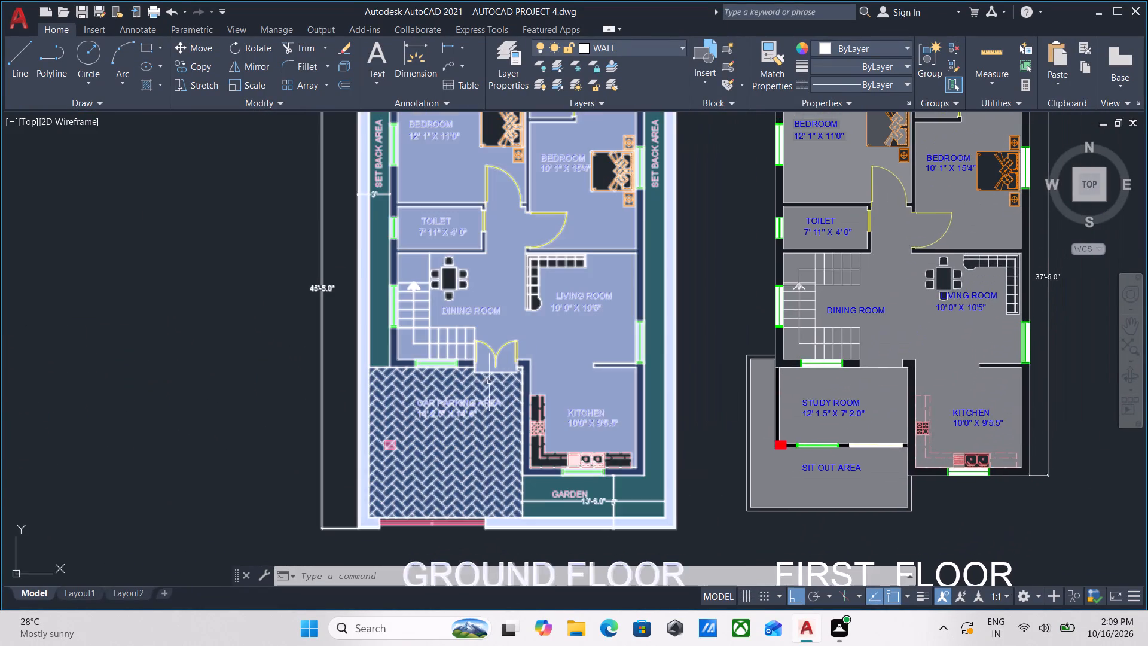
{"action": "scroll", "coordinate": [658, 348], "scroll_direction": "down", "scroll_amount": 1}
{"action": "middle_click_drag", "start_coordinate": [658, 348], "coordinate": [658, 340]}
{"action": "middle_click_drag", "start_coordinate": [709, 437], "coordinate": [706, 429]}
{"action": "scroll", "coordinate": [839, 400], "scroll_direction": "up", "scroll_amount": 1}
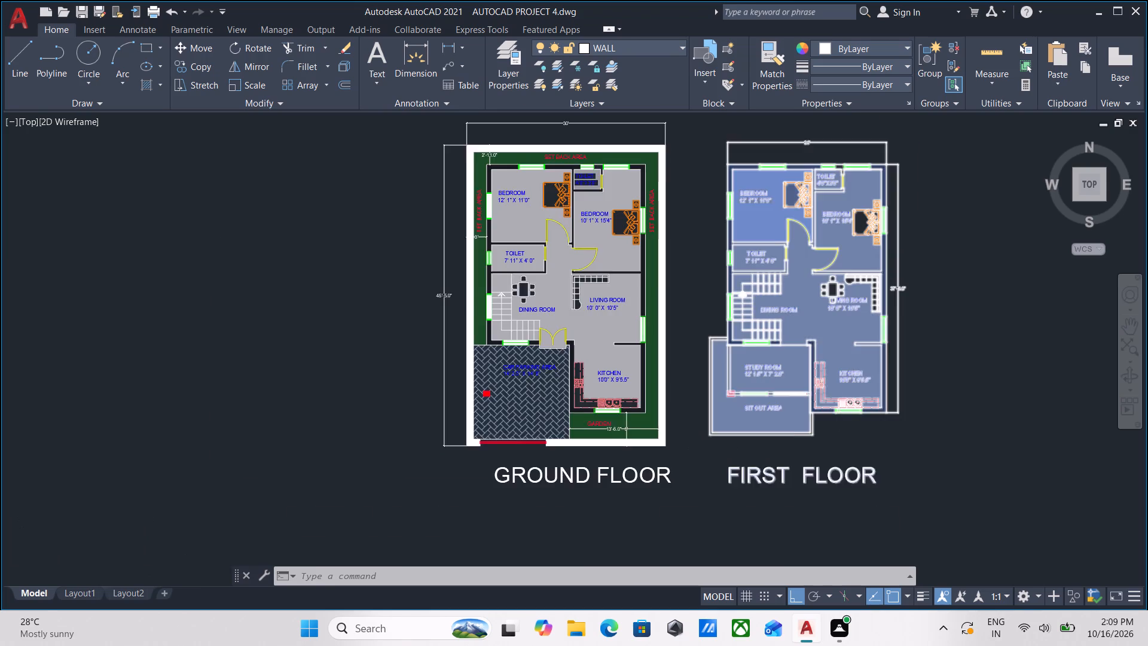
{"action": "scroll", "coordinate": [839, 400], "scroll_direction": "up", "scroll_amount": 1}
{"action": "middle_click_drag", "start_coordinate": [537, 397], "coordinate": [655, 373]}
{"action": "scroll", "coordinate": [609, 393], "scroll_direction": "down", "scroll_amount": 1}
{"action": "middle_click_drag", "start_coordinate": [609, 393], "coordinate": [694, 382]}
{"action": "scroll", "coordinate": [694, 382], "scroll_direction": "down", "scroll_amount": 1}
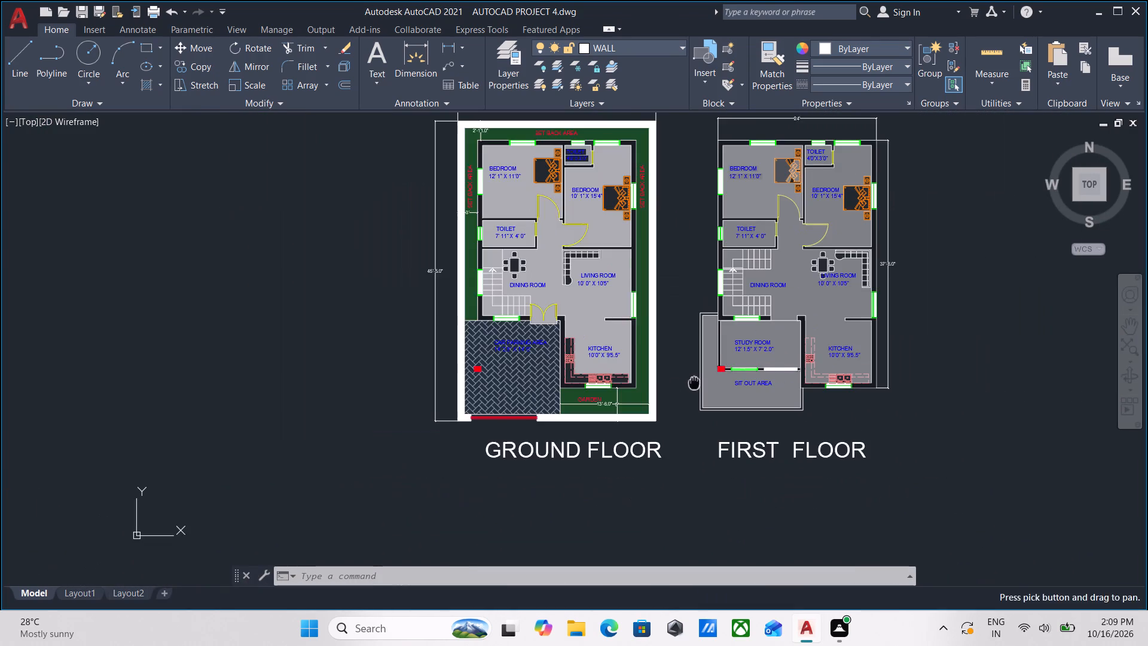
{"action": "middle_click_drag", "start_coordinate": [642, 382], "coordinate": [661, 404]}
{"action": "scroll", "coordinate": [683, 454], "scroll_direction": "up", "scroll_amount": 1}
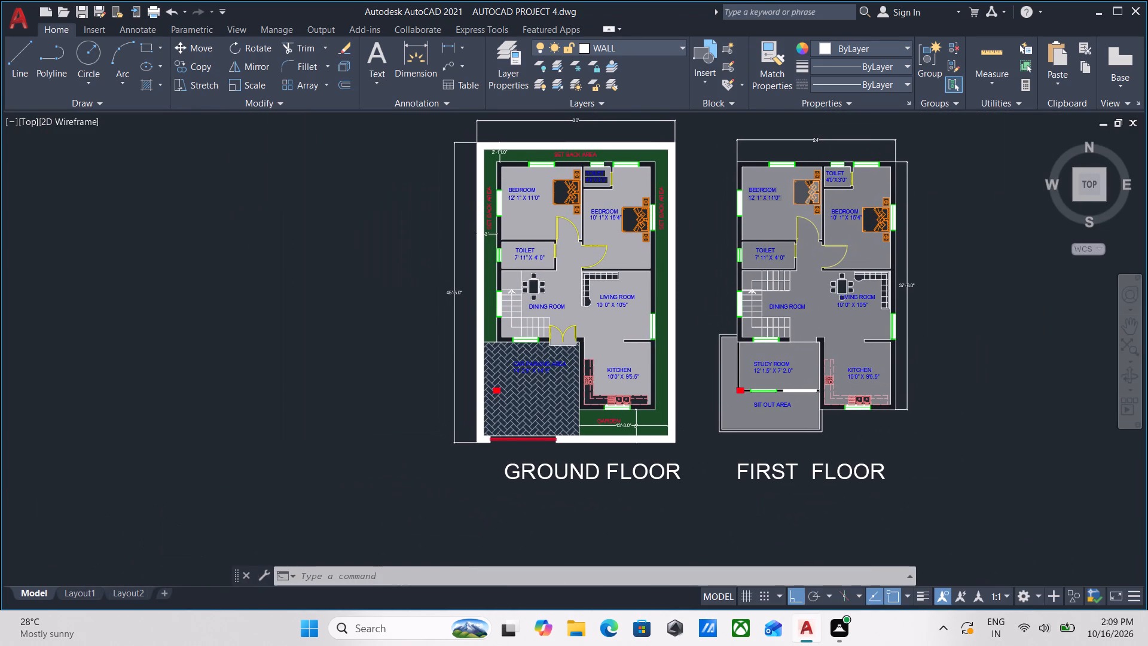
{"action": "scroll", "coordinate": [683, 454], "scroll_direction": "down", "scroll_amount": 1}
{"action": "middle_click_drag", "start_coordinate": [683, 454], "coordinate": [680, 428]}
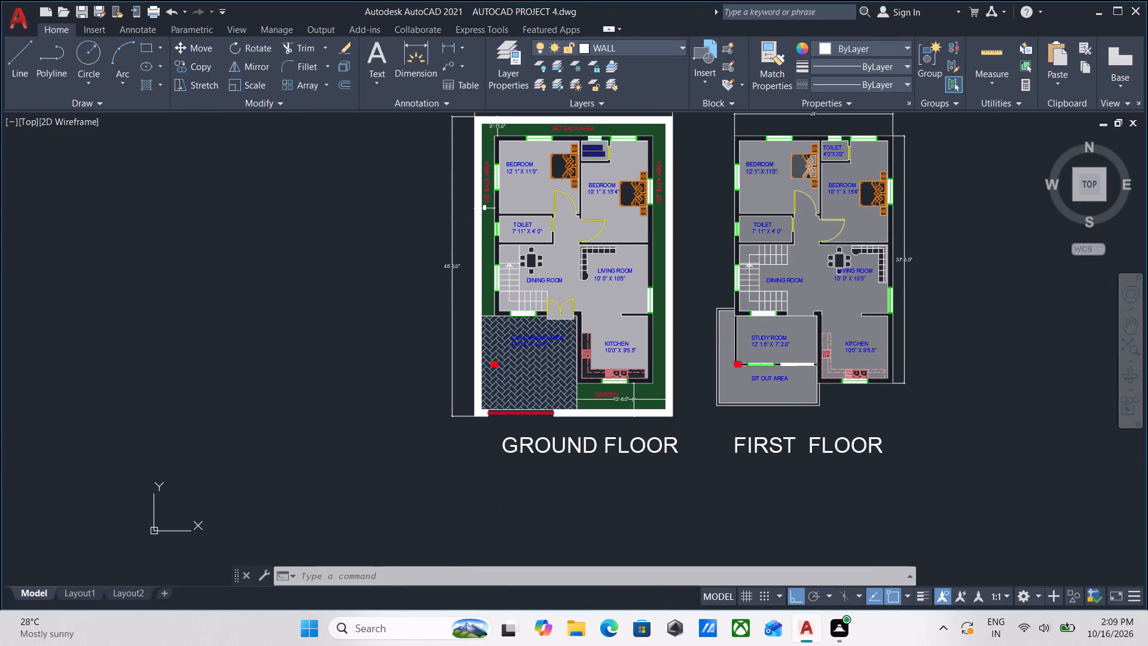
Copy the grouped ground-floor plan with its title into the empty area below and to the right of the first-floor plan.
{"action": "left_click", "coordinate": [701, 431]}
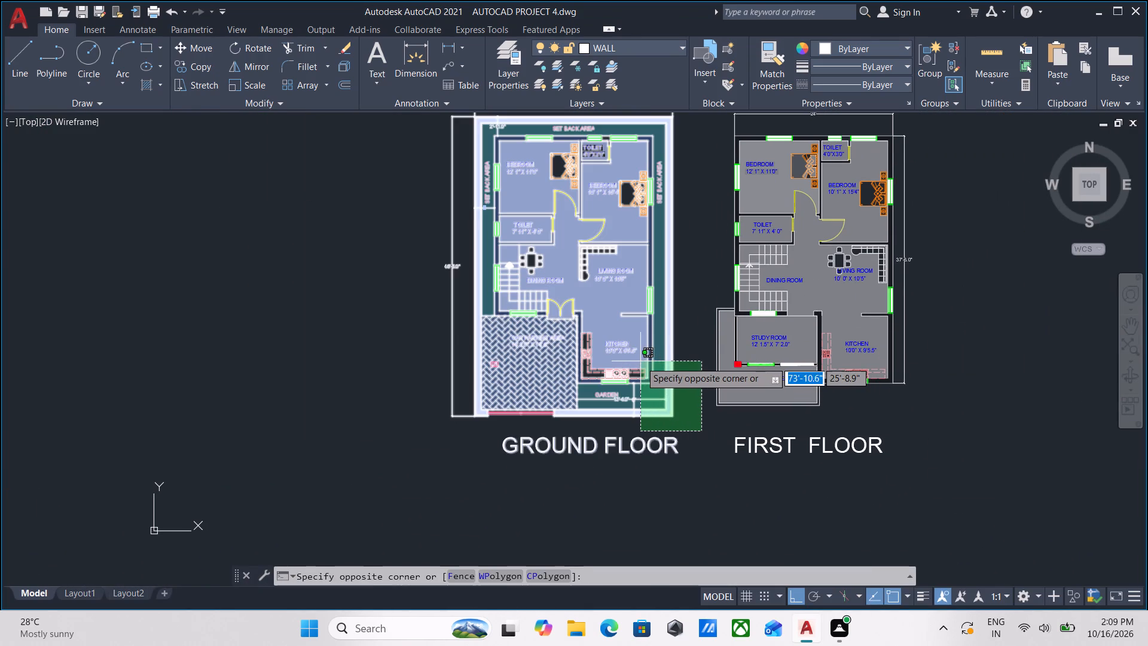
{"action": "left_click", "coordinate": [640, 361]}
{"action": "scroll", "coordinate": [728, 383], "scroll_direction": "down", "scroll_amount": 1}
{"action": "middle_click_drag", "start_coordinate": [728, 383], "coordinate": [643, 379]}
{"action": "scroll", "coordinate": [620, 389], "scroll_direction": "up", "scroll_amount": 2}
{"action": "middle_click_drag", "start_coordinate": [620, 389], "coordinate": [637, 366]}
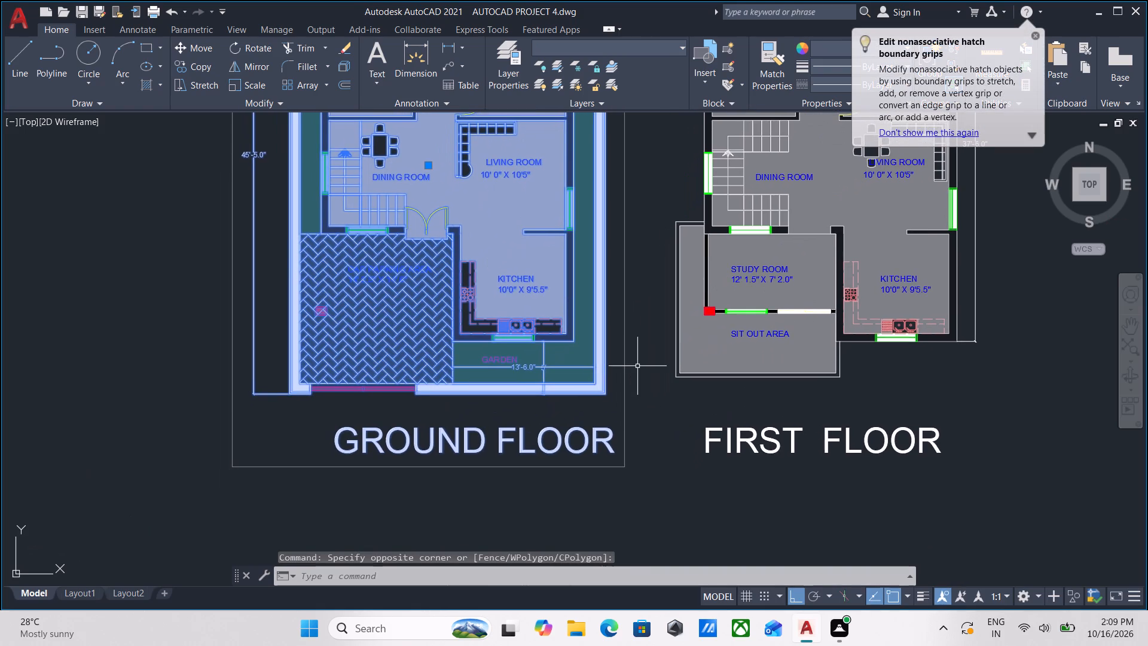
{"action": "type", "text": "co"}
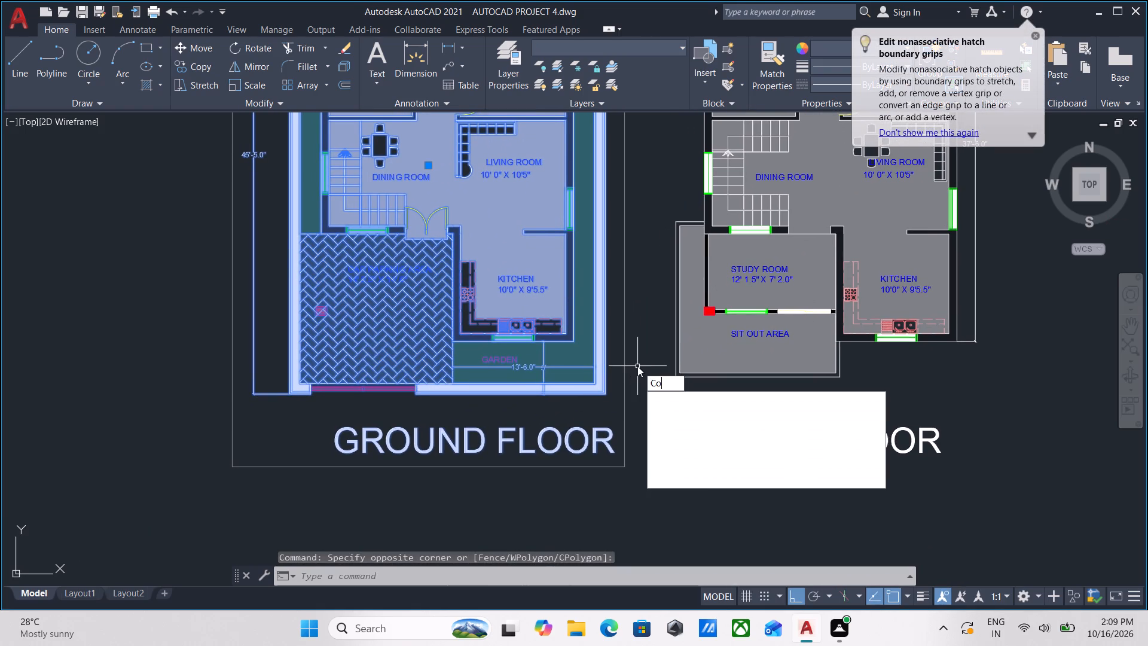
{"action": "key", "text": "Return"}
{"action": "left_click", "coordinate": [608, 393]}
{"action": "middle_click_drag", "start_coordinate": [807, 389], "coordinate": [233, 392]}
{"action": "middle_click_drag", "start_coordinate": [738, 389], "coordinate": [289, 358]}
{"action": "scroll", "coordinate": [702, 375], "scroll_direction": "down", "scroll_amount": 3}
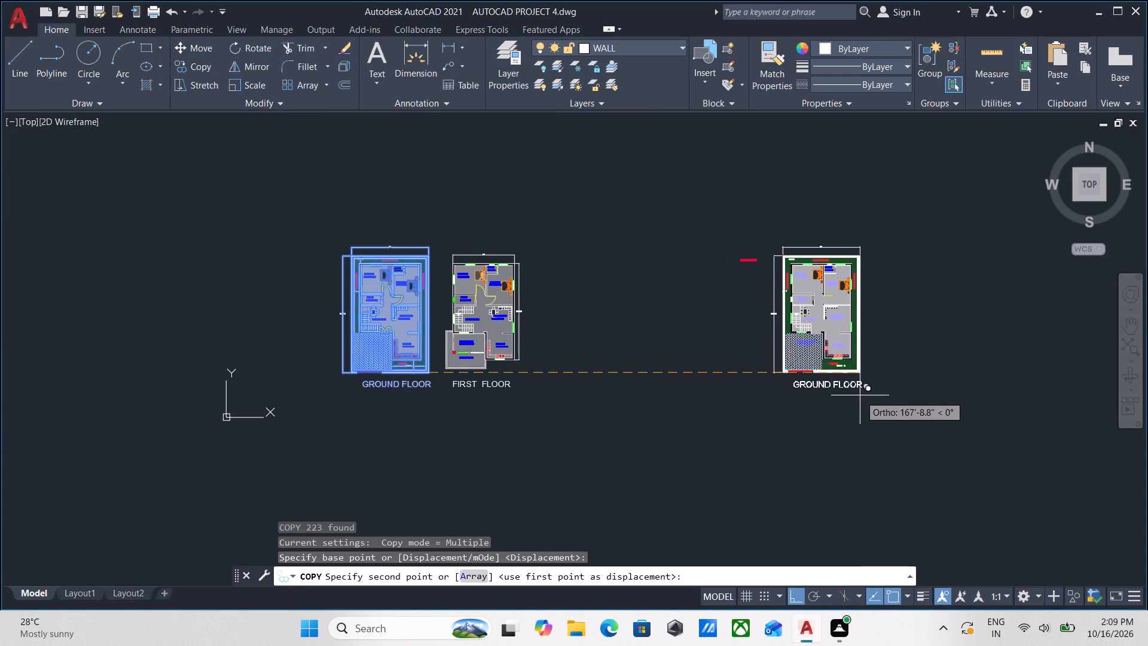
{"action": "middle_click_drag", "start_coordinate": [860, 395], "coordinate": [828, 380]}
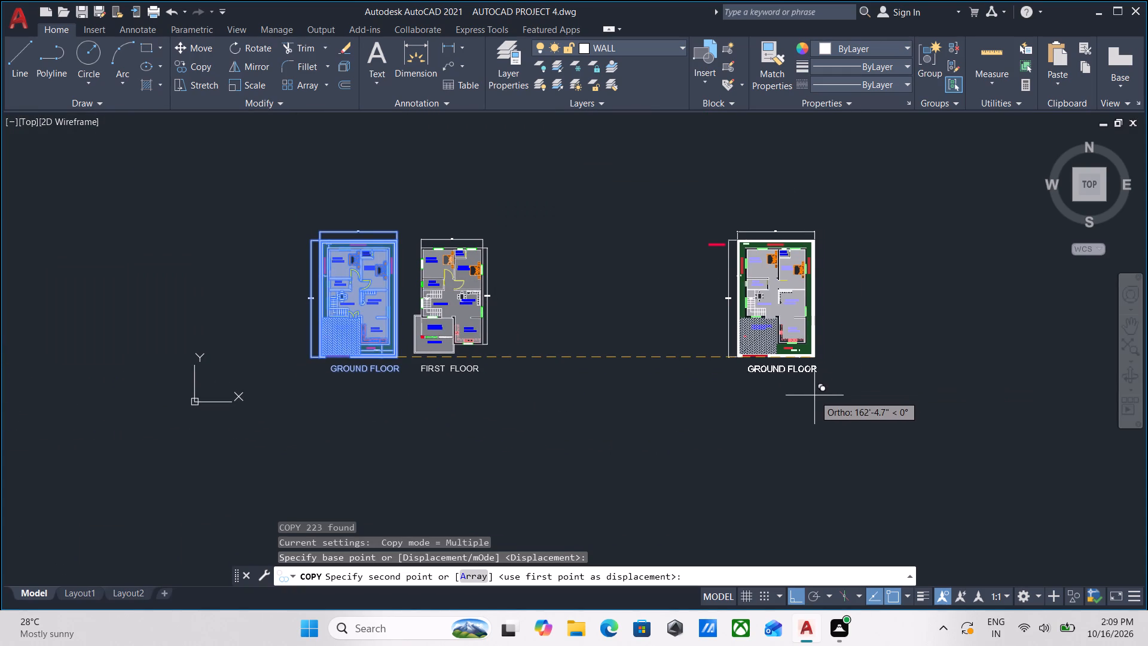
{"action": "key", "text": "F8"}
{"action": "middle_click_drag", "start_coordinate": [744, 409], "coordinate": [739, 304]}
{"action": "scroll", "coordinate": [737, 362], "scroll_direction": "up", "scroll_amount": 3}
{"action": "middle_click_drag", "start_coordinate": [729, 388], "coordinate": [772, 383]}
{"action": "scroll", "coordinate": [775, 386], "scroll_direction": "down", "scroll_amount": 2}
{"action": "middle_click_drag", "start_coordinate": [790, 419], "coordinate": [821, 358]}
{"action": "scroll", "coordinate": [813, 375], "scroll_direction": "up", "scroll_amount": 2}
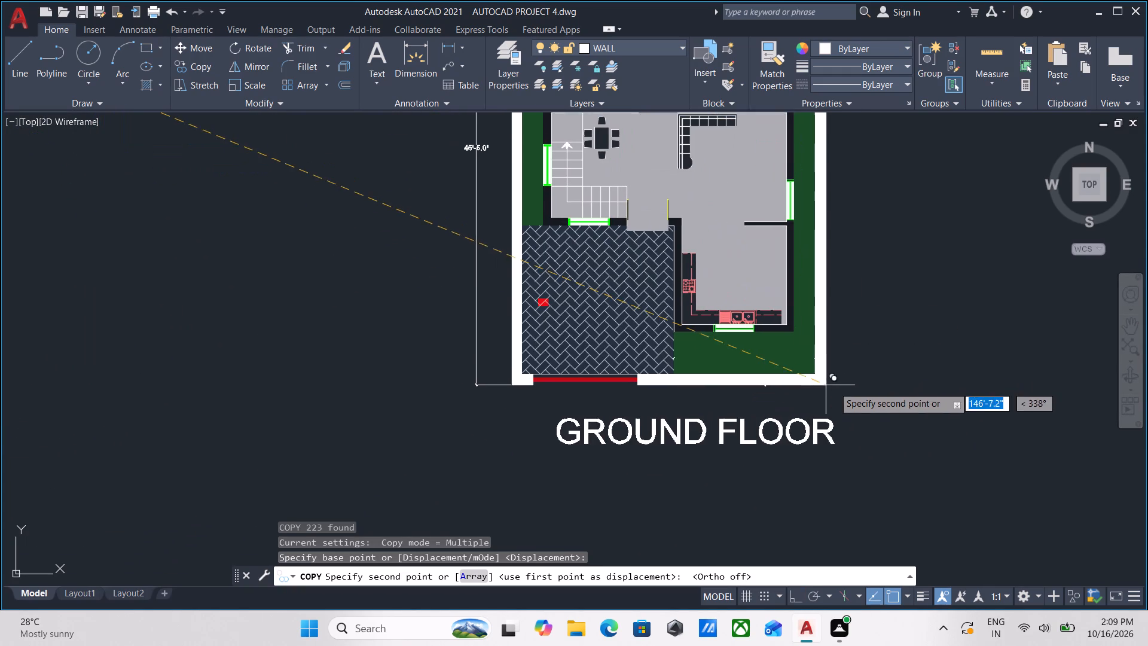
{"action": "left_click", "coordinate": [873, 398]}
{"action": "scroll", "coordinate": [681, 355], "scroll_direction": "down", "scroll_amount": 1}
{"action": "middle_click_drag", "start_coordinate": [681, 355], "coordinate": [836, 416]}
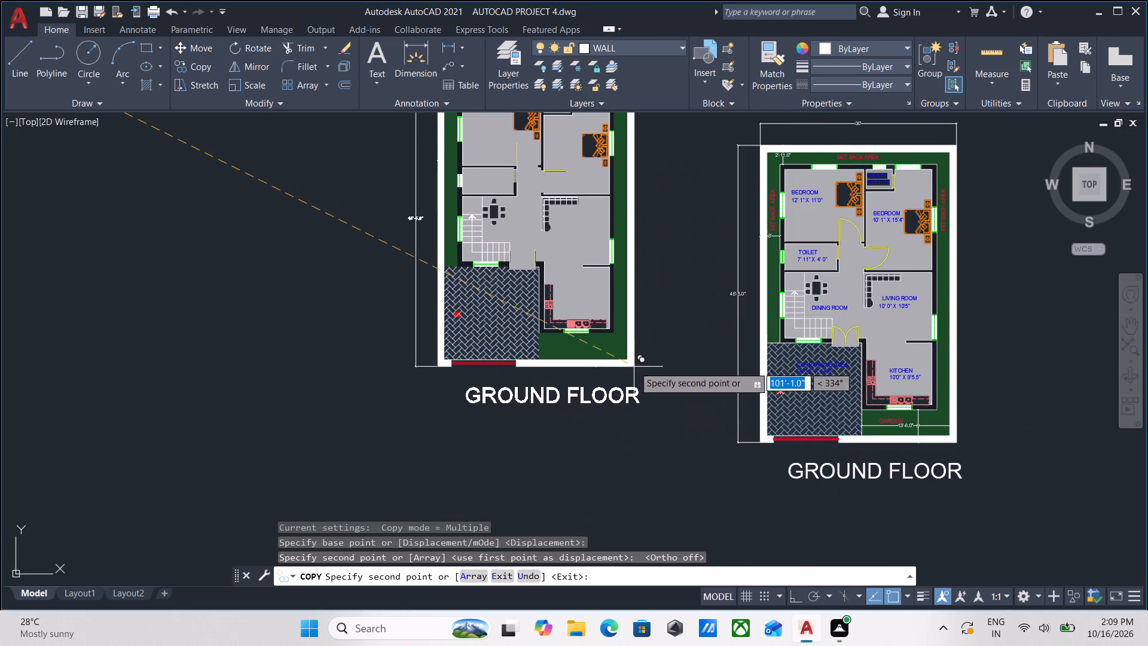
{"action": "key", "text": "Escape"}
Draw a vertical construction line through the lower-left outer corner of the copied ground-floor plan's boundary wall.
{"action": "scroll", "coordinate": [639, 361], "scroll_direction": "down", "scroll_amount": 1}
{"action": "scroll", "coordinate": [648, 419], "scroll_direction": "up", "scroll_amount": 1}
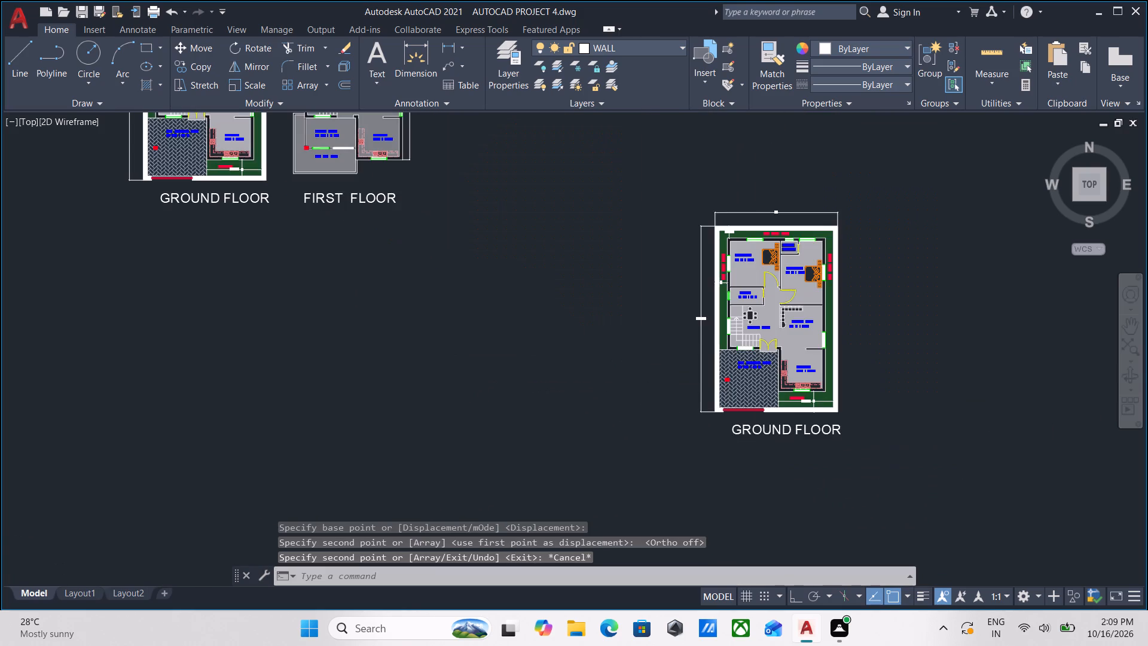
{"action": "middle_click_drag", "start_coordinate": [648, 419], "coordinate": [609, 361]}
{"action": "middle_click_drag", "start_coordinate": [672, 387], "coordinate": [591, 365]}
{"action": "scroll", "coordinate": [608, 366], "scroll_direction": "down", "scroll_amount": 1}
{"action": "middle_click_drag", "start_coordinate": [608, 366], "coordinate": [599, 379]}
{"action": "scroll", "coordinate": [599, 379], "scroll_direction": "up", "scroll_amount": 1}
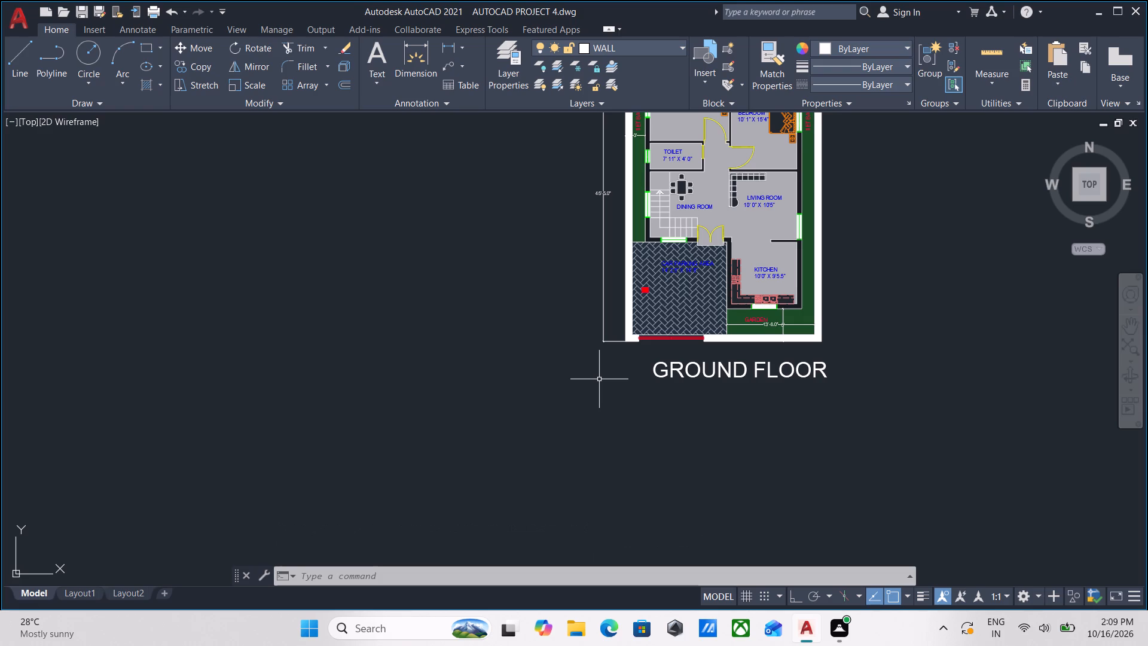
{"action": "type", "text": "xl"}
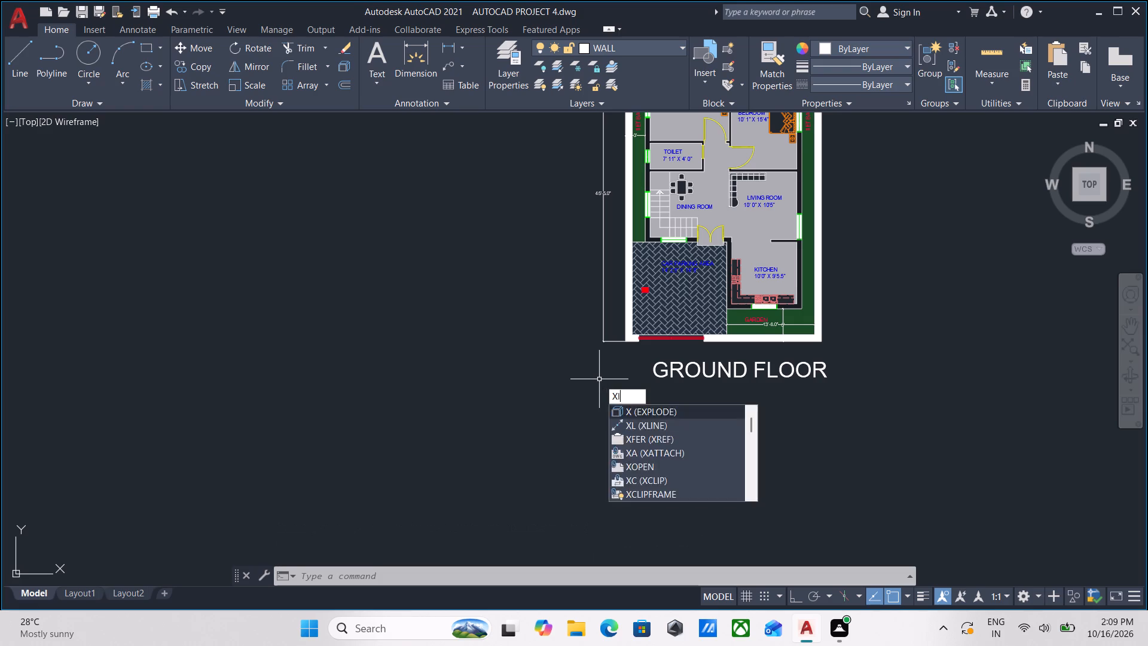
{"action": "key", "text": "Return"}
{"action": "scroll", "coordinate": [599, 379], "scroll_direction": "down", "scroll_amount": 1}
{"action": "scroll", "coordinate": [631, 360], "scroll_direction": "up", "scroll_amount": 4}
{"action": "scroll", "coordinate": [574, 318], "scroll_direction": "up", "scroll_amount": 2}
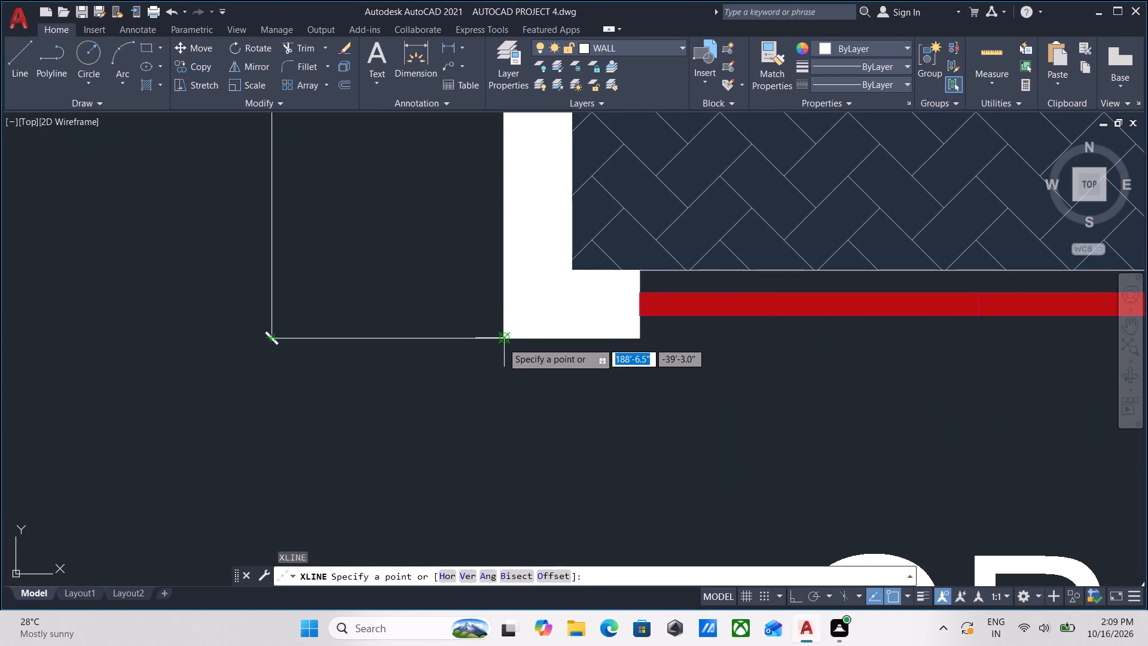
{"action": "scroll", "coordinate": [483, 336], "scroll_direction": "up", "scroll_amount": 4}
{"action": "left_click", "coordinate": [607, 343]}
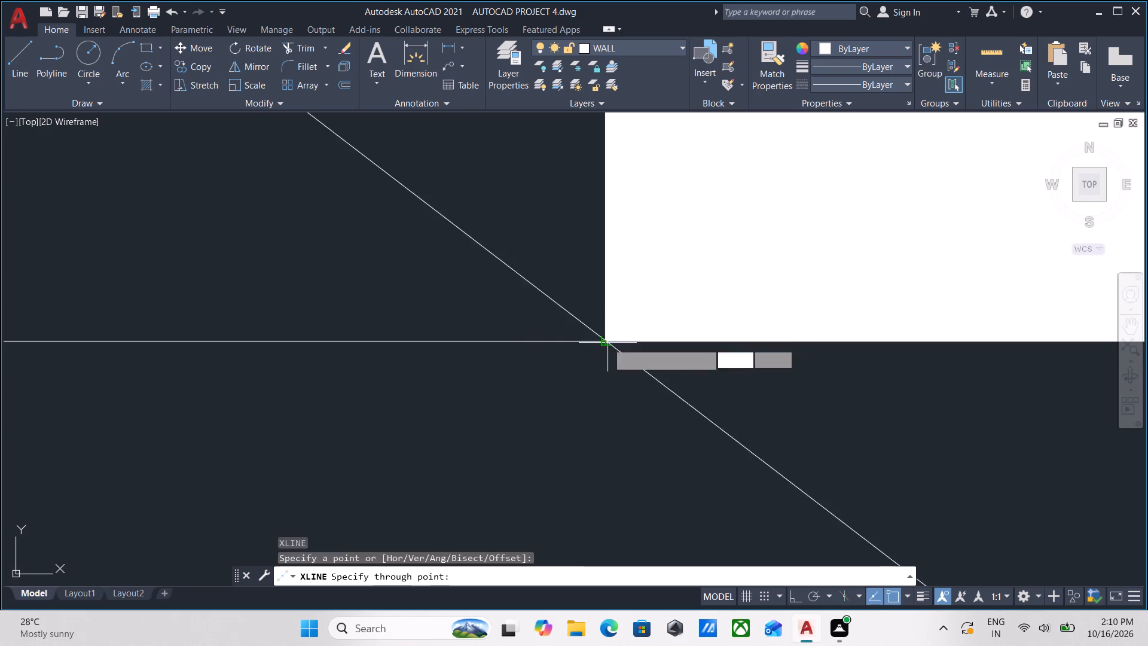
{"action": "scroll", "coordinate": [602, 443], "scroll_direction": "down", "scroll_amount": 5}
{"action": "middle_click_drag", "start_coordinate": [603, 434], "coordinate": [600, 357]}
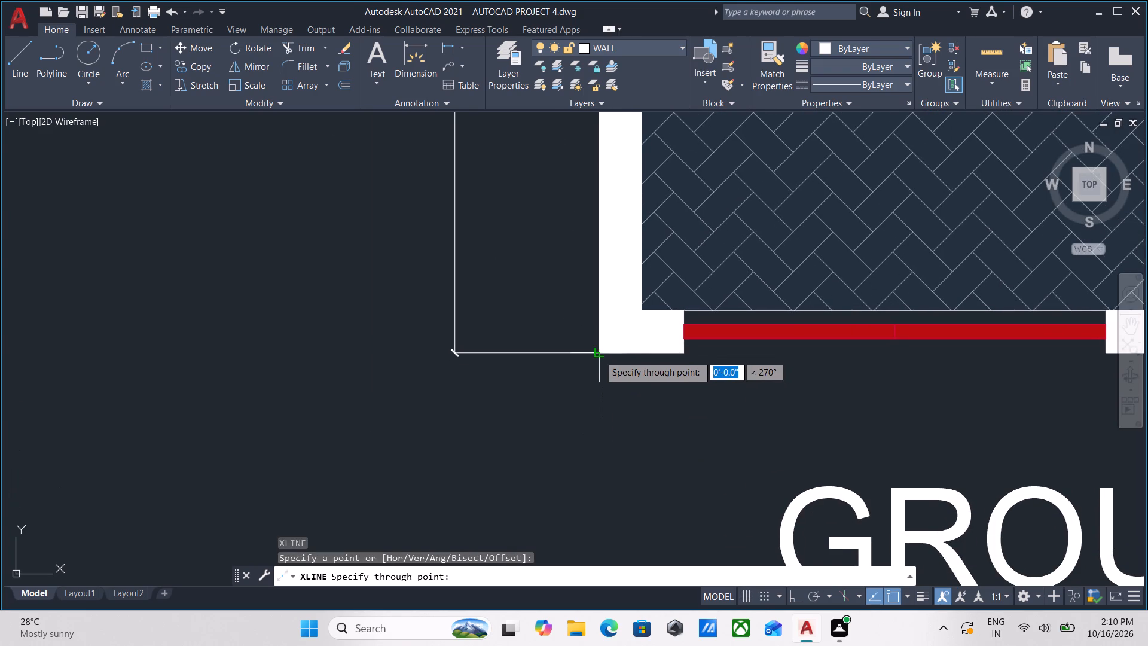
{"action": "key", "text": "F8"}
{"action": "scroll", "coordinate": [597, 392], "scroll_direction": "down", "scroll_amount": 1}
{"action": "middle_click_drag", "start_coordinate": [597, 392], "coordinate": [600, 319]}
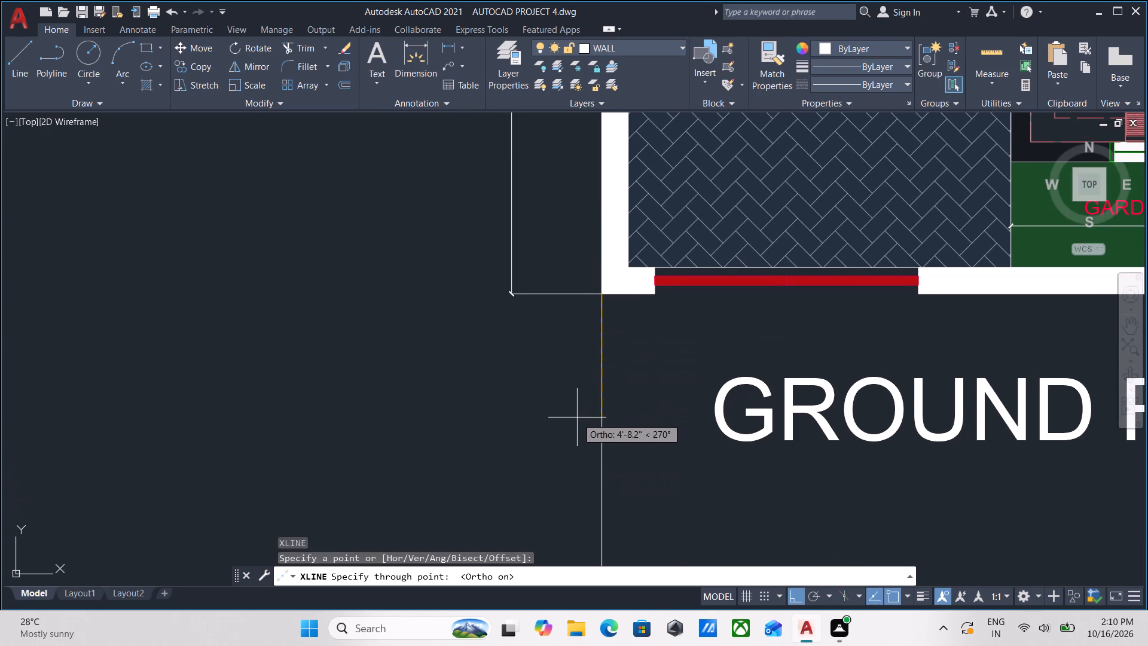
{"action": "left_click", "coordinate": [575, 418]}
{"action": "key", "text": "Escape"}
Draw a vertical construction line through the lower-right outer corner of the copied plan's boundary wall.
{"action": "scroll", "coordinate": [600, 401], "scroll_direction": "down", "scroll_amount": 4}
{"action": "middle_click_drag", "start_coordinate": [662, 392], "coordinate": [656, 336]}
{"action": "scroll", "coordinate": [683, 380], "scroll_direction": "up", "scroll_amount": 3}
{"action": "middle_click_drag", "start_coordinate": [685, 380], "coordinate": [660, 412]}
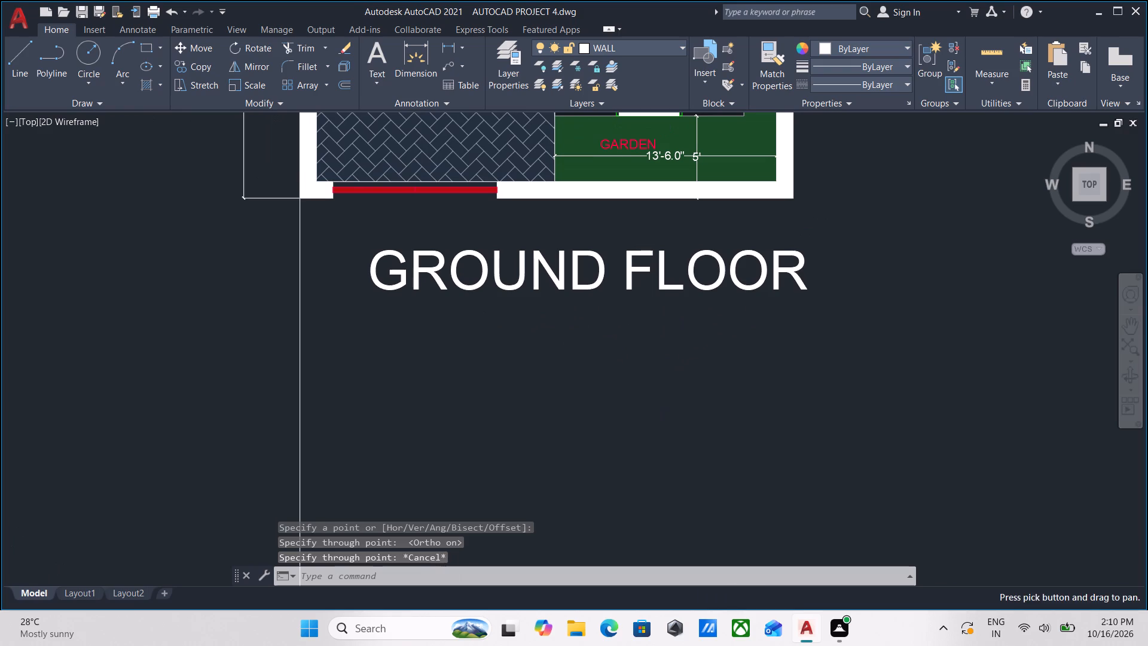
{"action": "type", "text": "xl"}
{"action": "key", "text": "Return"}
{"action": "middle_click_drag", "start_coordinate": [731, 329], "coordinate": [714, 438]}
{"action": "scroll", "coordinate": [767, 343], "scroll_direction": "up", "scroll_amount": 2}
{"action": "middle_click_drag", "start_coordinate": [793, 285], "coordinate": [796, 325]}
{"action": "scroll", "coordinate": [796, 325], "scroll_direction": "up", "scroll_amount": 1}
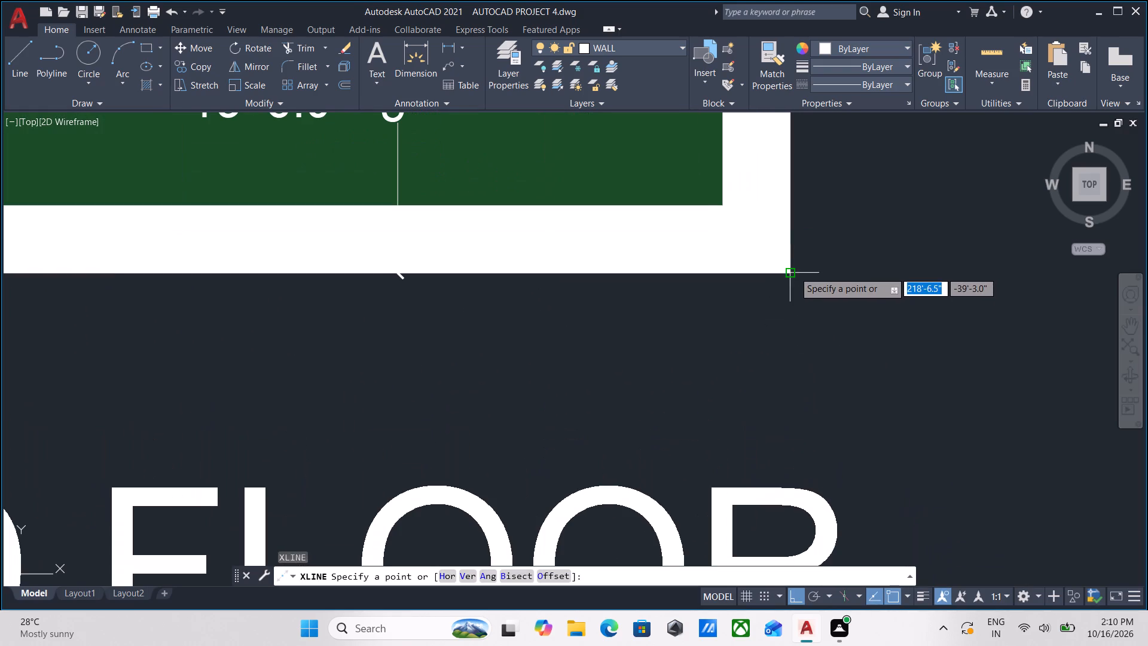
{"action": "left_click", "coordinate": [793, 273]}
{"action": "scroll", "coordinate": [805, 374], "scroll_direction": "down", "scroll_amount": 1}
{"action": "middle_click_drag", "start_coordinate": [805, 374], "coordinate": [805, 294]}
{"action": "middle_click_drag", "start_coordinate": [805, 392], "coordinate": [835, 313]}
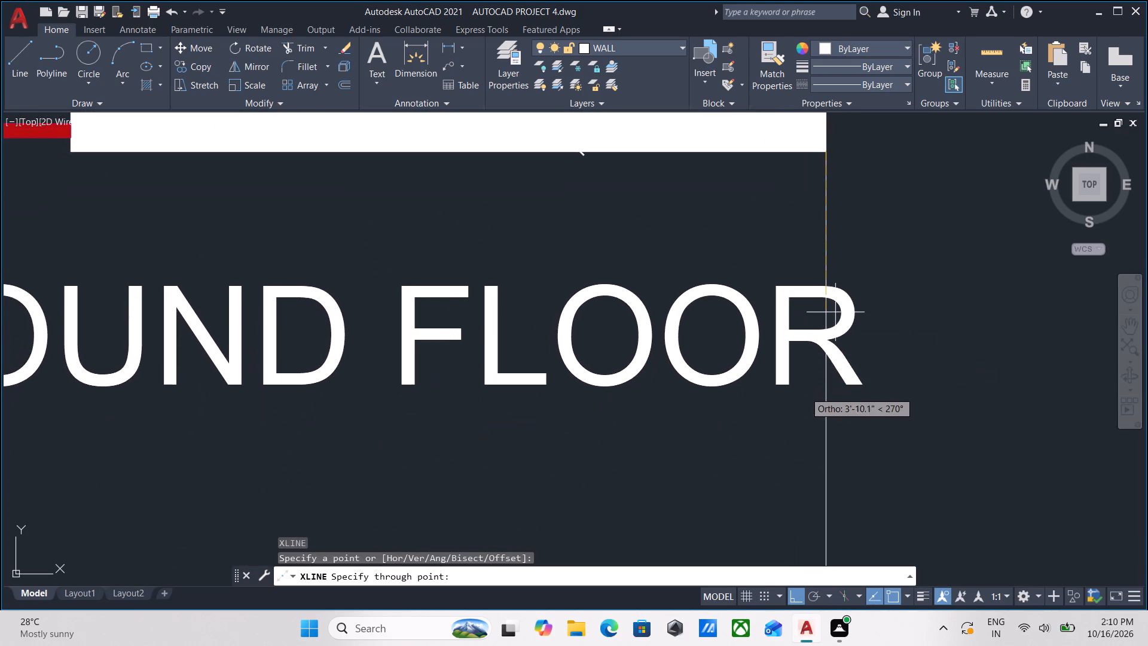
{"action": "scroll", "coordinate": [829, 474], "scroll_direction": "down", "scroll_amount": 1}
{"action": "middle_click_drag", "start_coordinate": [829, 474], "coordinate": [874, 349]}
{"action": "left_click", "coordinate": [876, 404]}
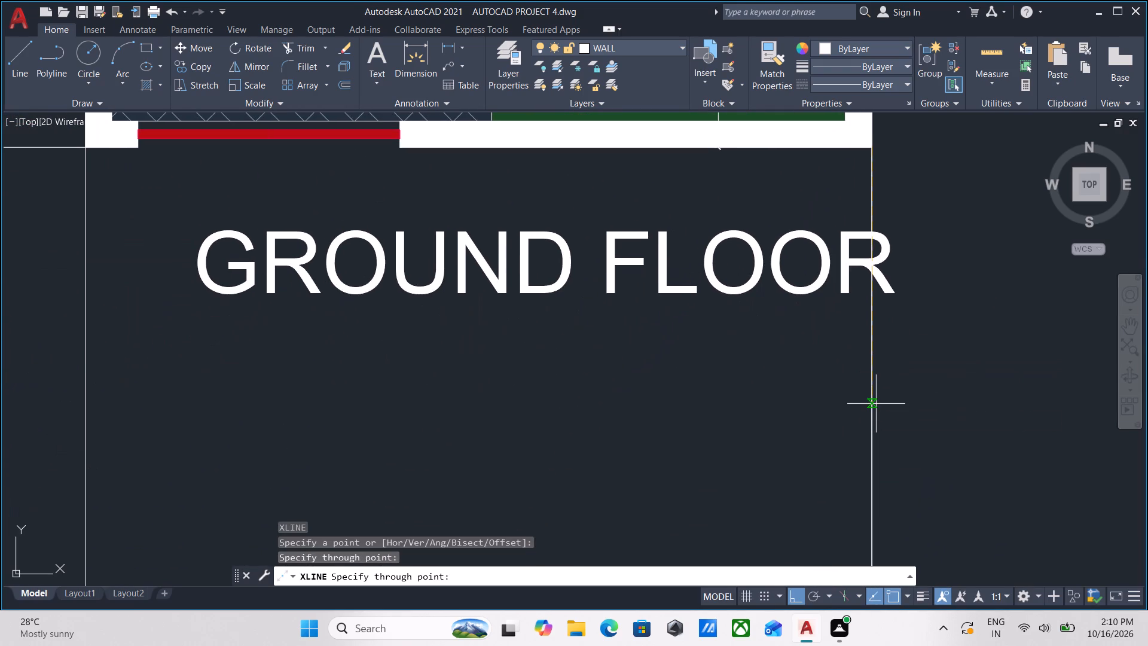
{"action": "key", "text": "Escape"}
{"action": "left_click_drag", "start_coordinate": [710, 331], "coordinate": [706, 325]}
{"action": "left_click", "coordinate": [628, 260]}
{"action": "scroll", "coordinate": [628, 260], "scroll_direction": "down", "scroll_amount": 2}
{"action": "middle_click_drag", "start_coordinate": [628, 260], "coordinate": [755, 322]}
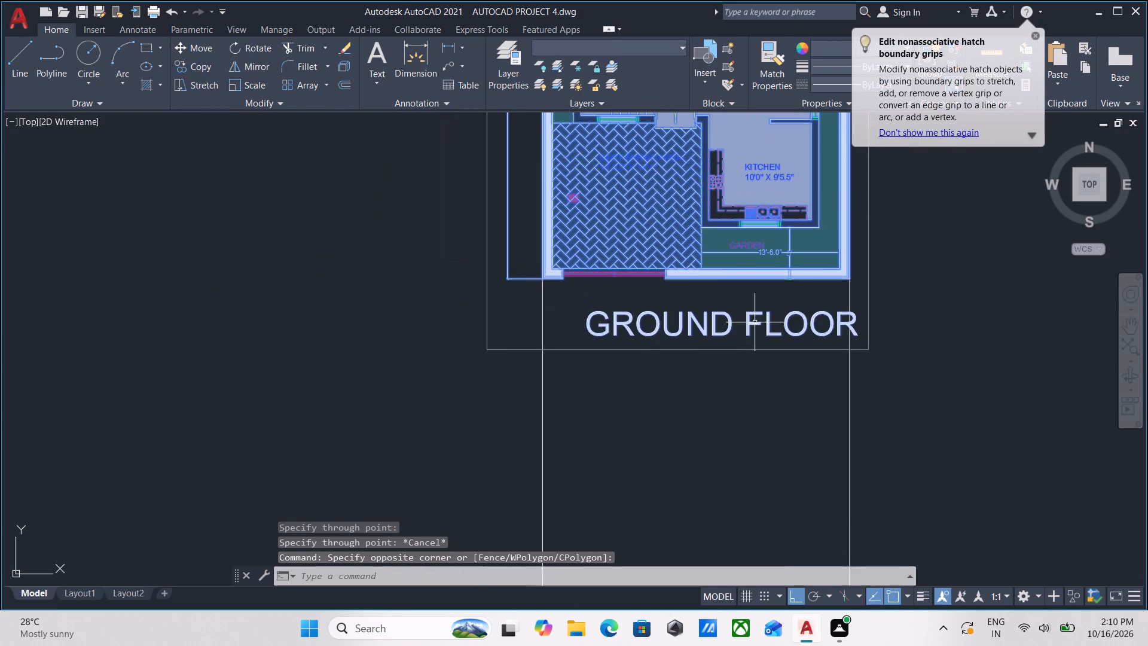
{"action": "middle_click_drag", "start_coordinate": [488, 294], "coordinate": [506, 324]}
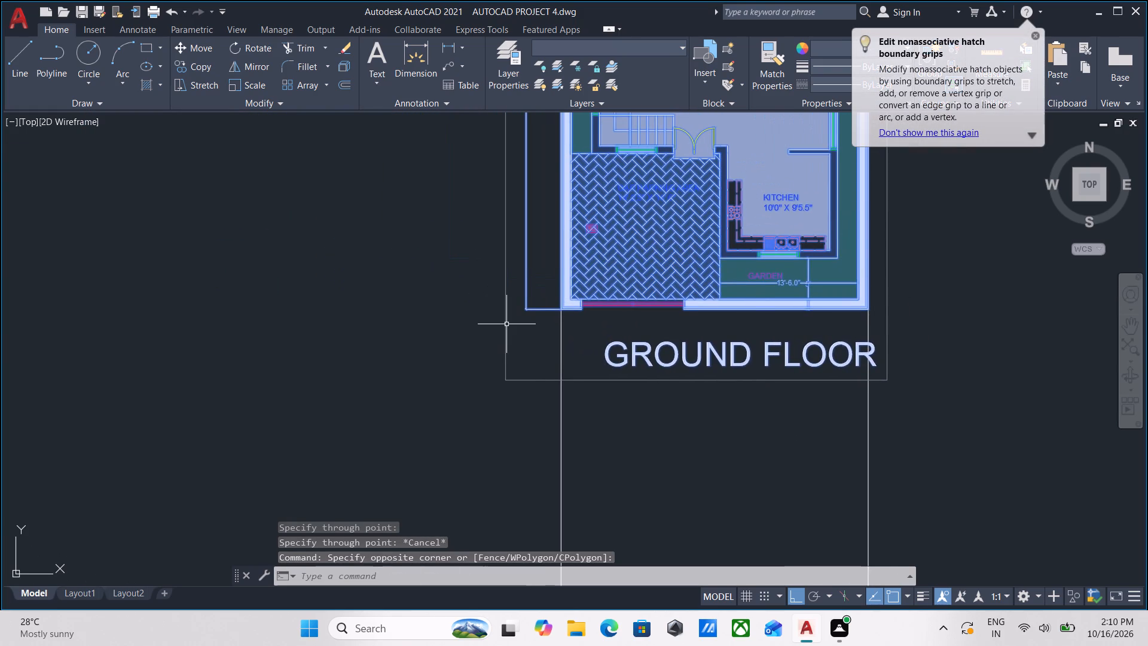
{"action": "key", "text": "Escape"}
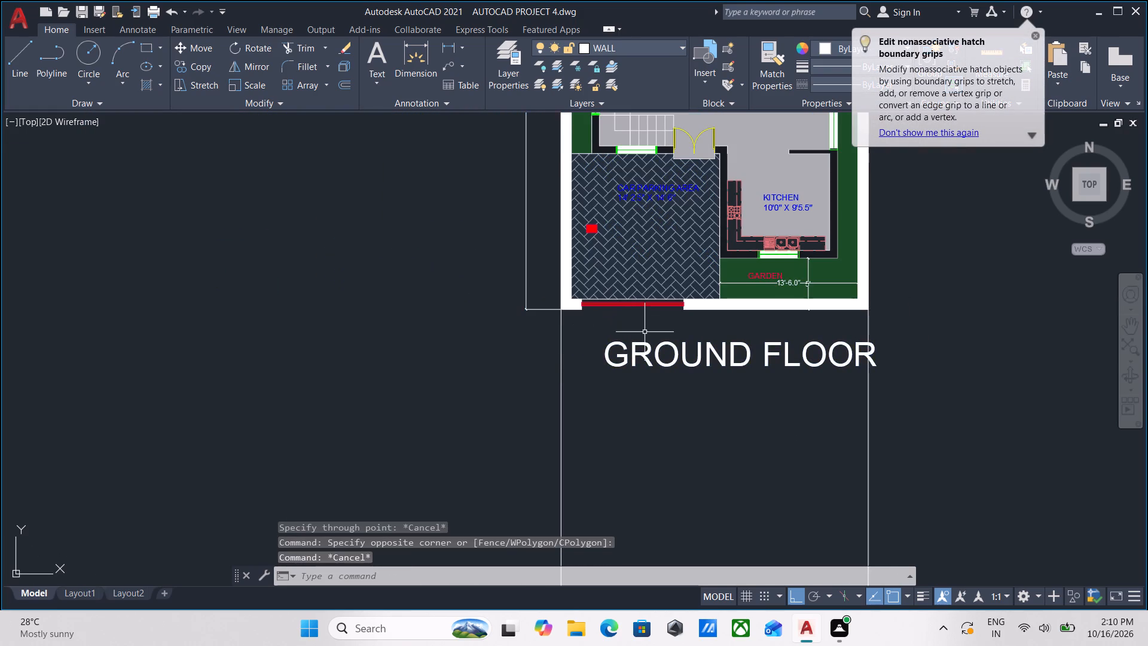
Draw a vertical construction line through the house's lower-left outer wall corner, at the upper edge of the car parking area.
{"action": "middle_click_drag", "start_coordinate": [645, 333], "coordinate": [654, 373]}
{"action": "middle_click_drag", "start_coordinate": [627, 305], "coordinate": [635, 297]}
{"action": "middle_click_drag", "start_coordinate": [636, 394], "coordinate": [637, 379]}
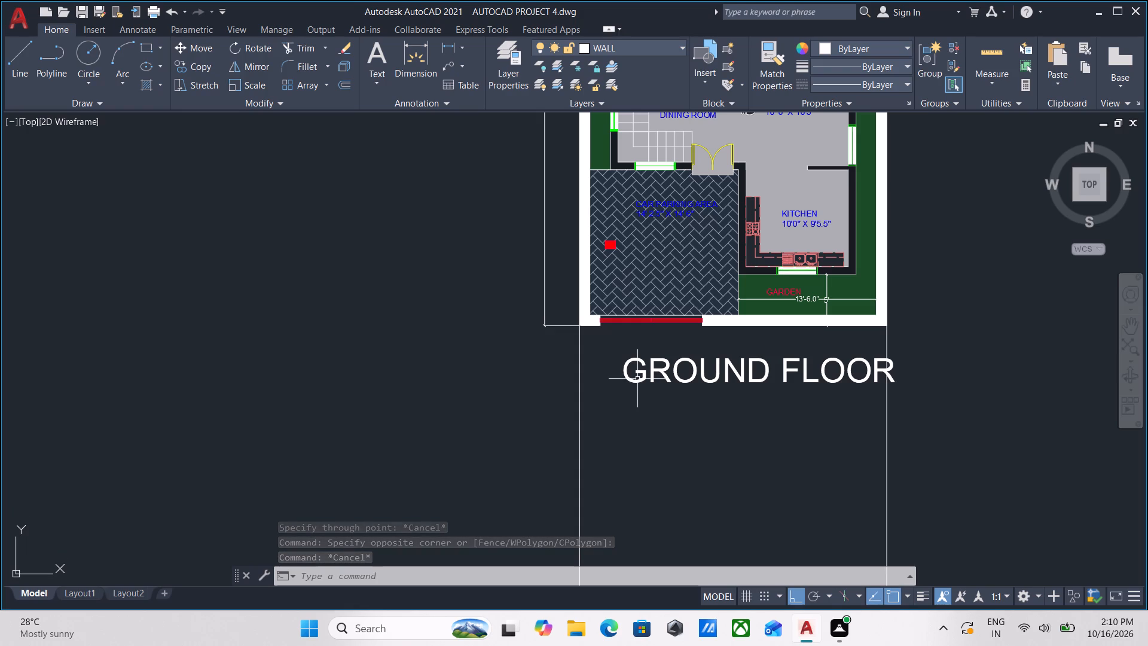
{"action": "key", "text": "x"}
{"action": "key", "text": "l"}
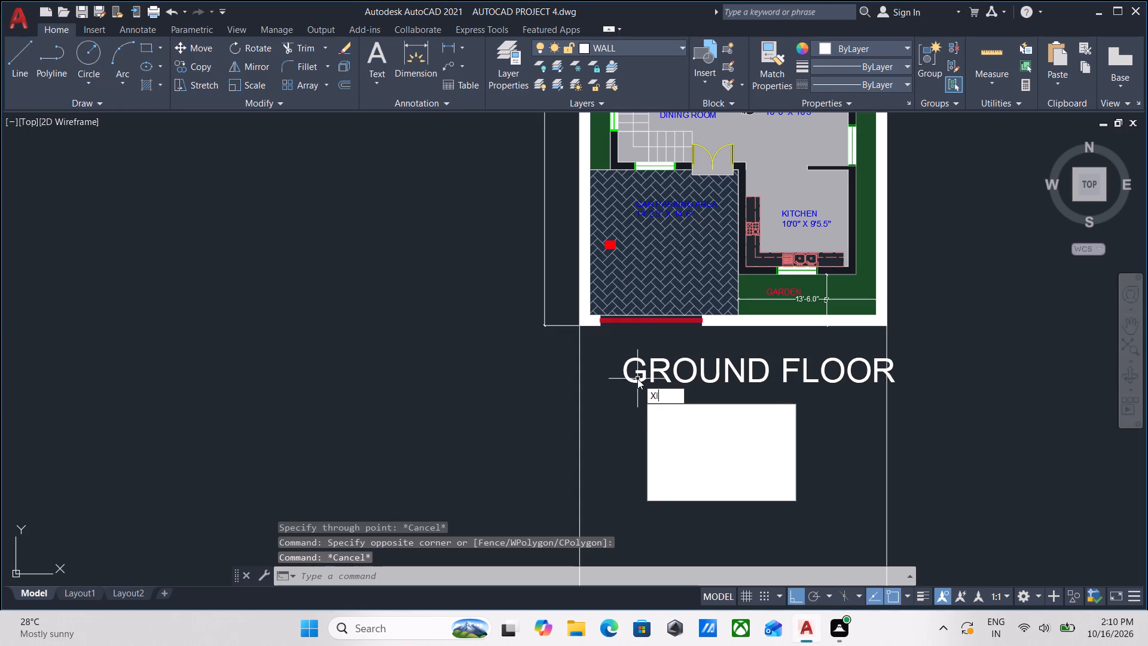
{"action": "key", "text": "Return"}
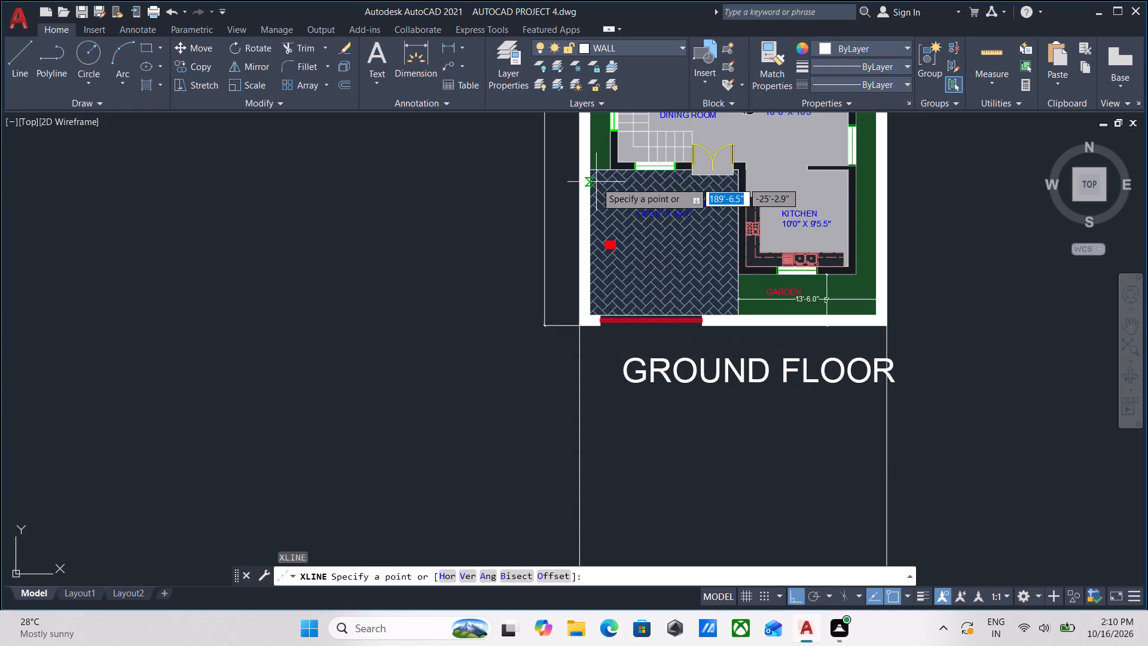
{"action": "scroll", "coordinate": [607, 171], "scroll_direction": "up", "scroll_amount": 1}
{"action": "left_click", "coordinate": [609, 170]}
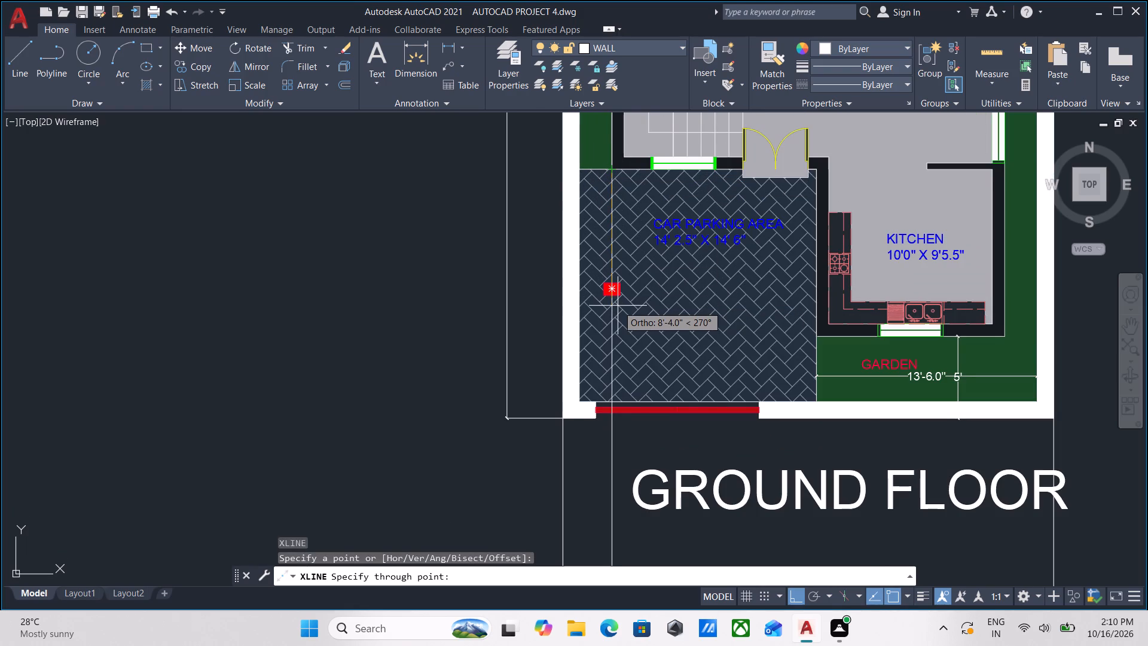
{"action": "left_click", "coordinate": [604, 388]}
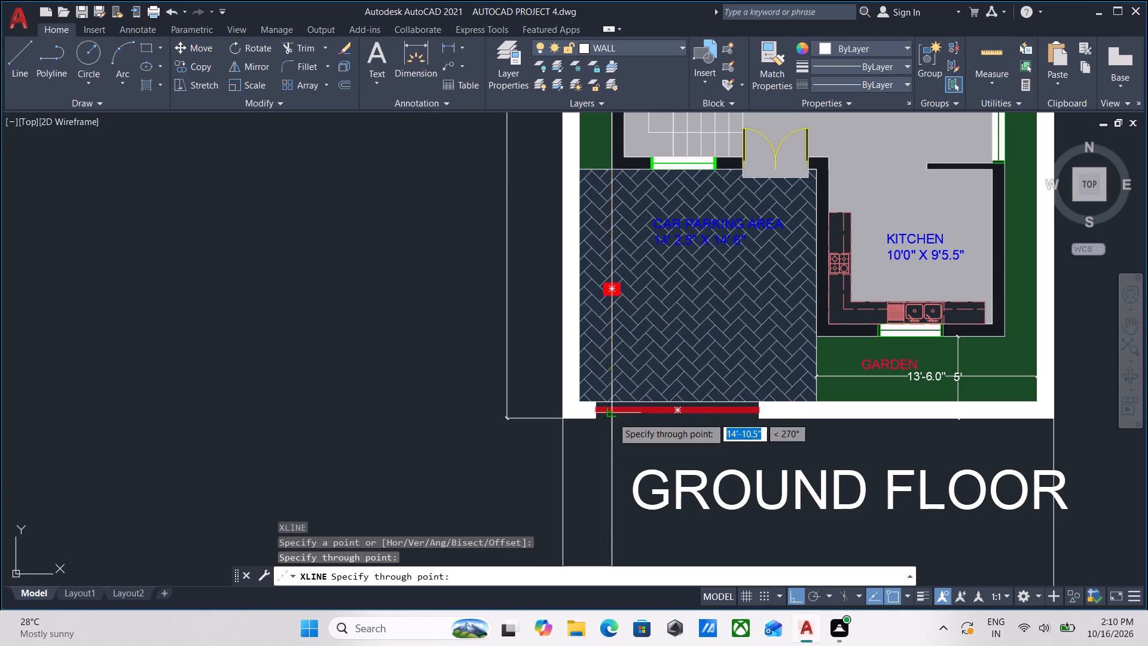
{"action": "key", "text": "Escape"}
Draw a vertical construction line through the left edge of the front window above the car parking area.
{"action": "scroll", "coordinate": [596, 307], "scroll_direction": "up", "scroll_amount": 2}
{"action": "scroll", "coordinate": [668, 322], "scroll_direction": "down", "scroll_amount": 1}
{"action": "middle_click_drag", "start_coordinate": [668, 322], "coordinate": [454, 353]}
{"action": "scroll", "coordinate": [597, 309], "scroll_direction": "down", "scroll_amount": 1}
{"action": "scroll", "coordinate": [552, 365], "scroll_direction": "down", "scroll_amount": 1}
{"action": "middle_click_drag", "start_coordinate": [552, 365], "coordinate": [541, 402]}
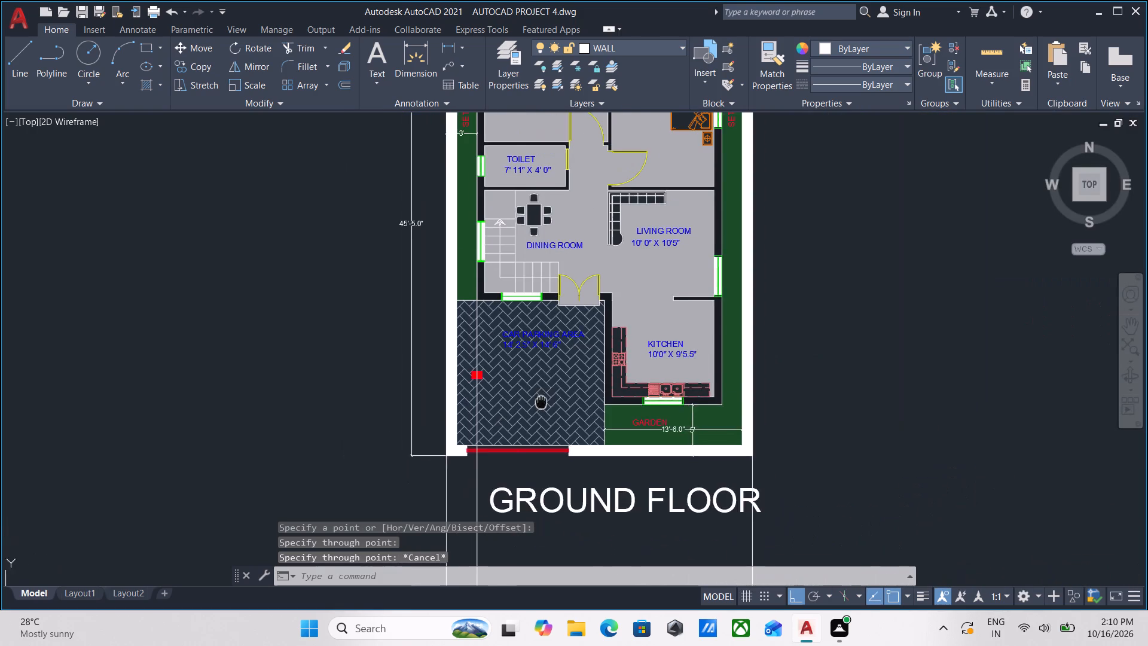
{"action": "middle_click_drag", "start_coordinate": [541, 402], "coordinate": [541, 404]}
{"action": "scroll", "coordinate": [549, 338], "scroll_direction": "up", "scroll_amount": 1}
{"action": "scroll", "coordinate": [498, 326], "scroll_direction": "up", "scroll_amount": 1}
{"action": "middle_click_drag", "start_coordinate": [498, 325], "coordinate": [524, 303]}
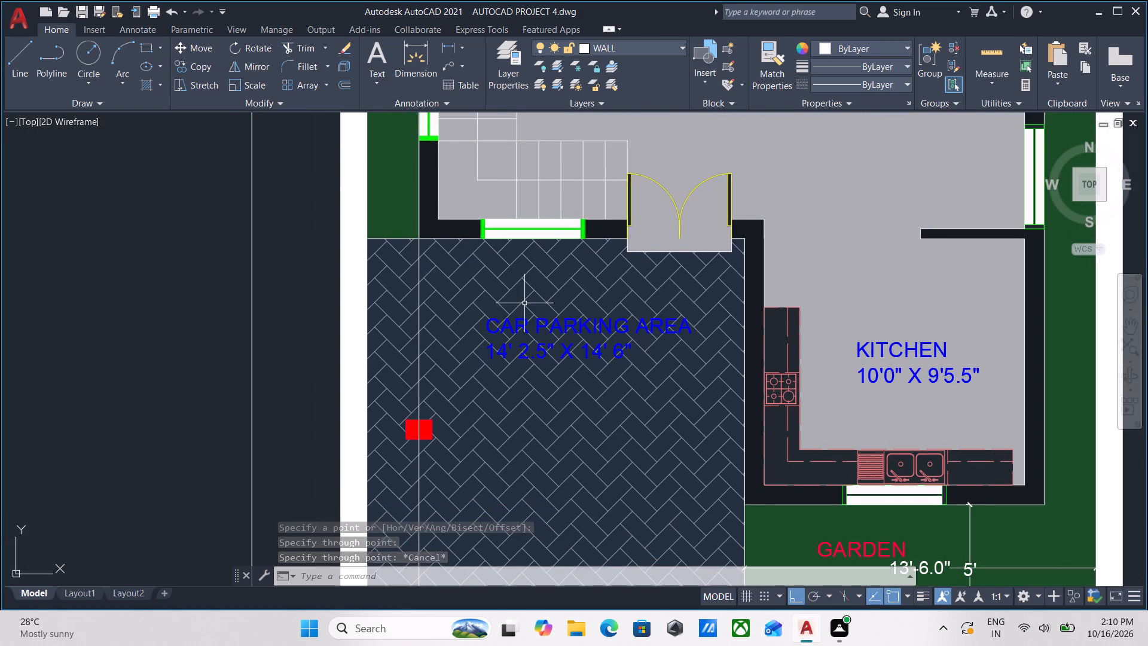
{"action": "type", "text": "xl"}
{"action": "key", "text": "Return"}
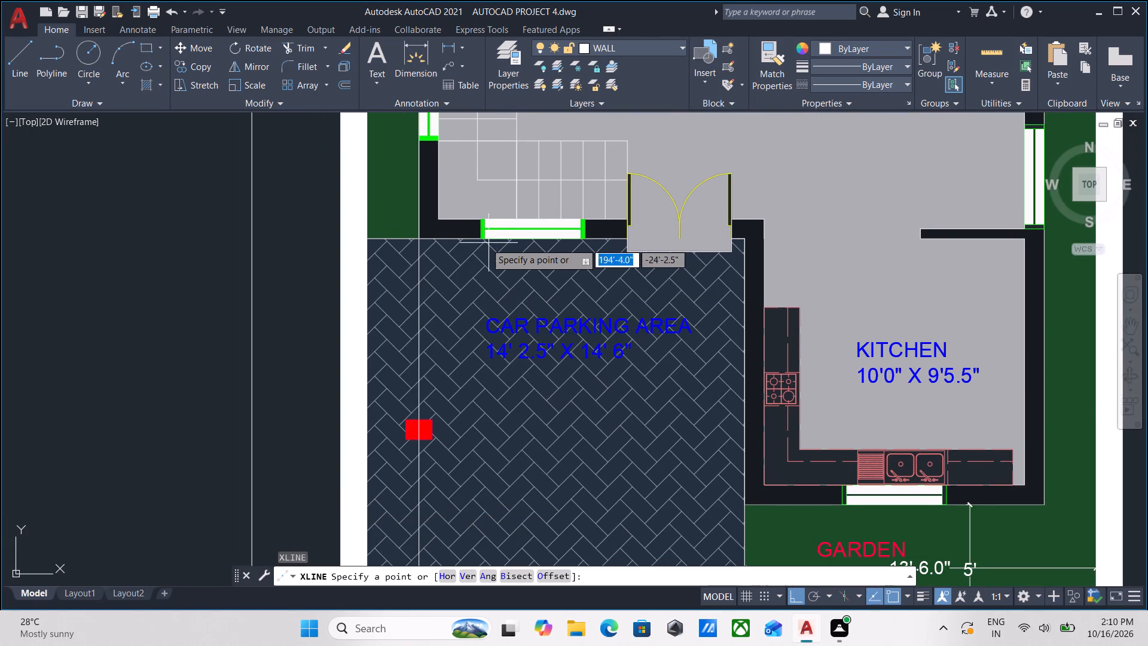
{"action": "scroll", "coordinate": [479, 242], "scroll_direction": "up", "scroll_amount": 3}
{"action": "left_click", "coordinate": [485, 228]}
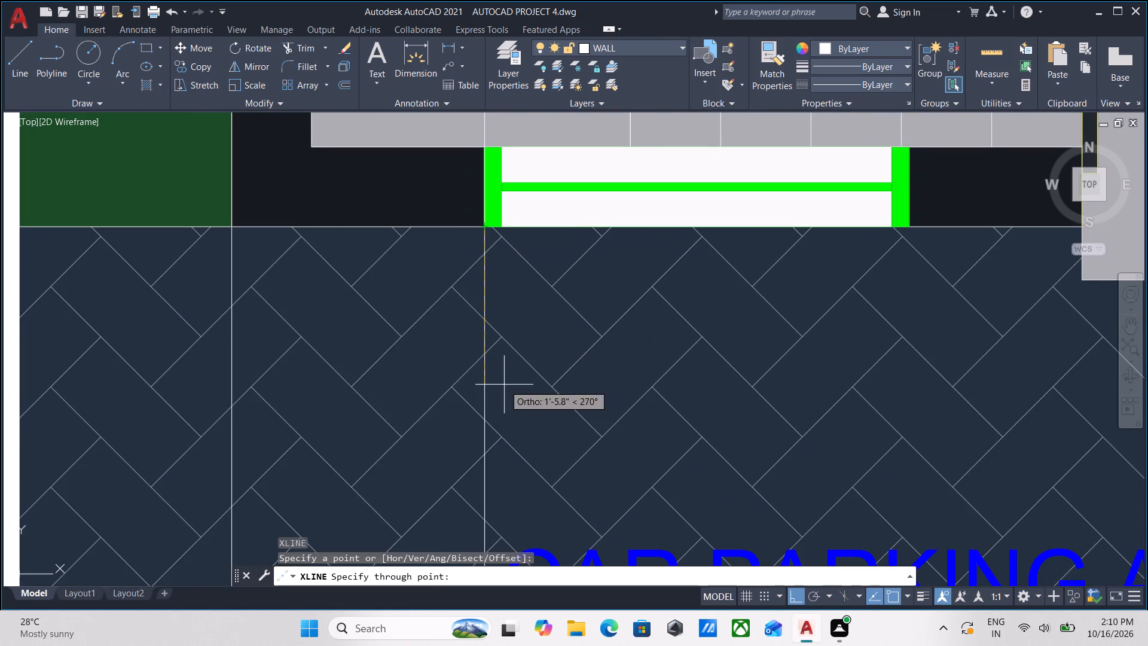
{"action": "middle_click_drag", "start_coordinate": [504, 385], "coordinate": [564, 299]}
{"action": "scroll", "coordinate": [564, 299], "scroll_direction": "down", "scroll_amount": 4}
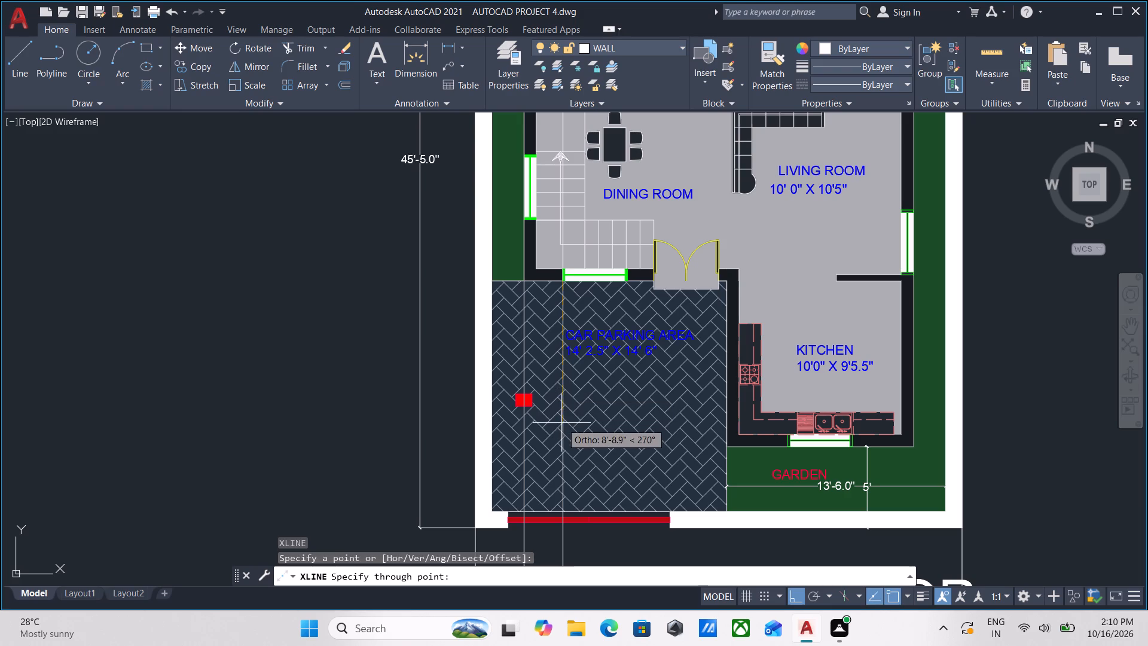
{"action": "left_click", "coordinate": [562, 424]}
{"action": "key", "text": "Escape"}
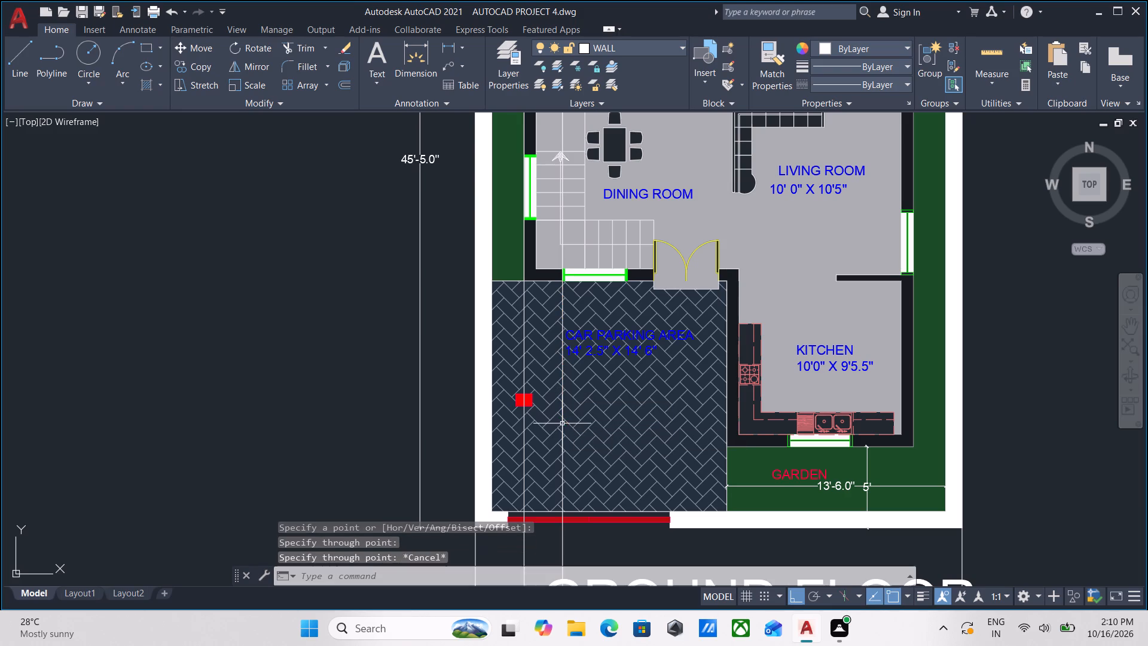
Draw a vertical construction line through the right edge of the front window above the car parking area.
{"action": "middle_click_drag", "start_coordinate": [606, 373], "coordinate": [597, 343]}
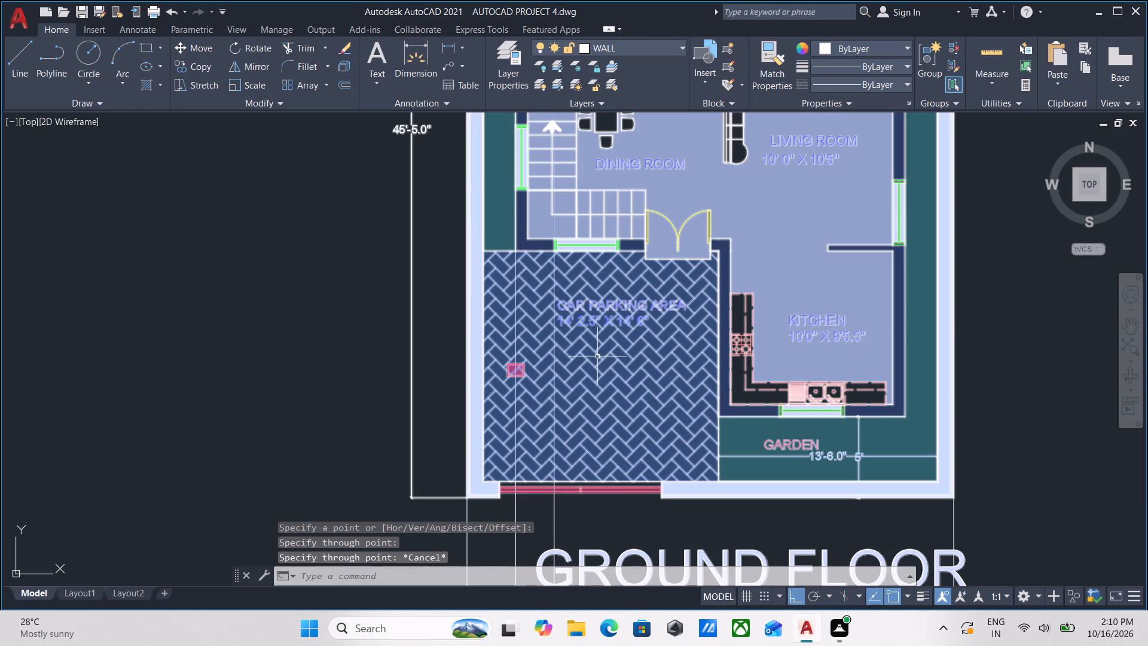
{"action": "type", "text": "xl"}
{"action": "key", "text": "Return"}
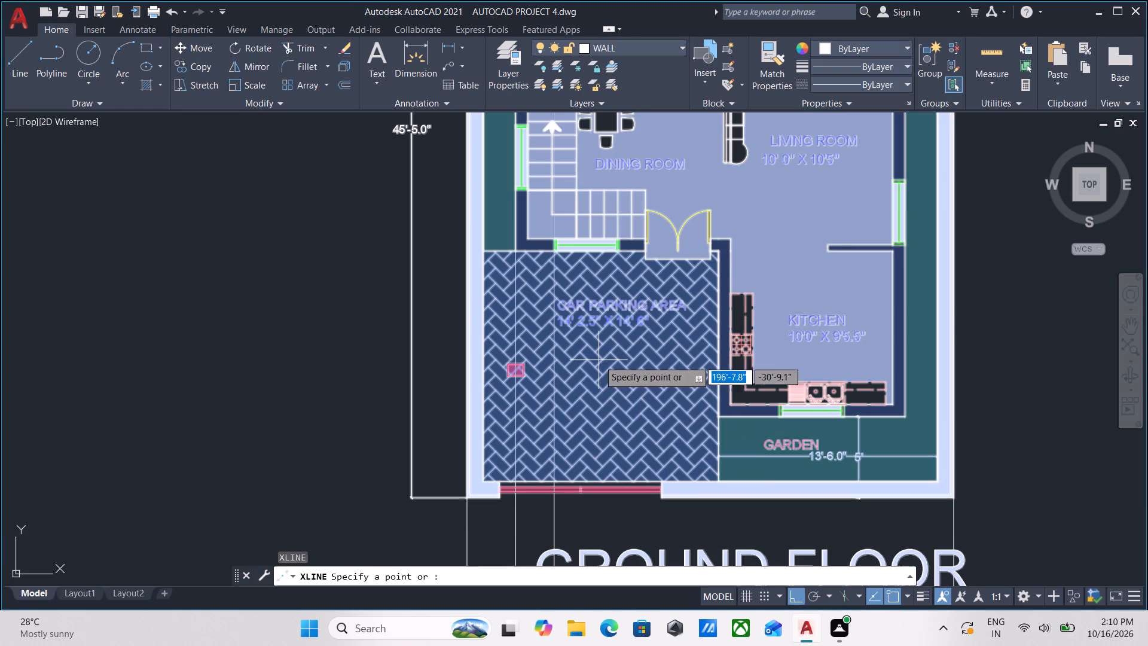
{"action": "scroll", "coordinate": [332, 356], "scroll_direction": "down", "scroll_amount": 2}
{"action": "middle_click_drag", "start_coordinate": [332, 356], "coordinate": [342, 345]}
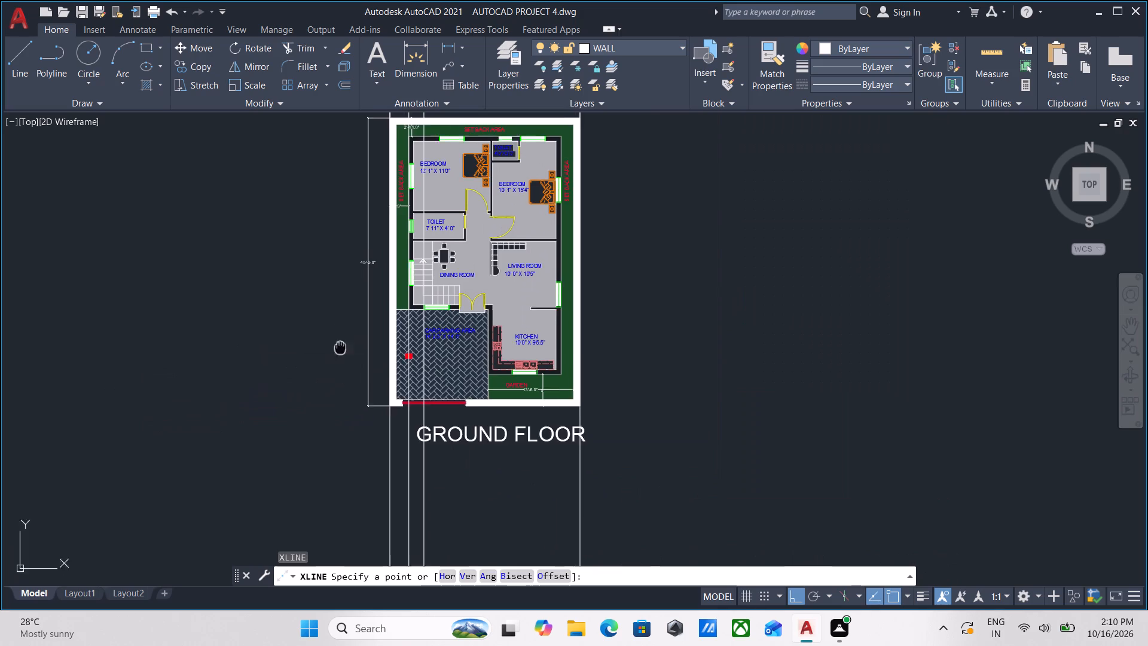
{"action": "middle_click_drag", "start_coordinate": [342, 345], "coordinate": [359, 319]}
{"action": "scroll", "coordinate": [501, 288], "scroll_direction": "up", "scroll_amount": 3}
{"action": "scroll", "coordinate": [436, 255], "scroll_direction": "up", "scroll_amount": 2}
{"action": "middle_click_drag", "start_coordinate": [361, 243], "coordinate": [633, 264]}
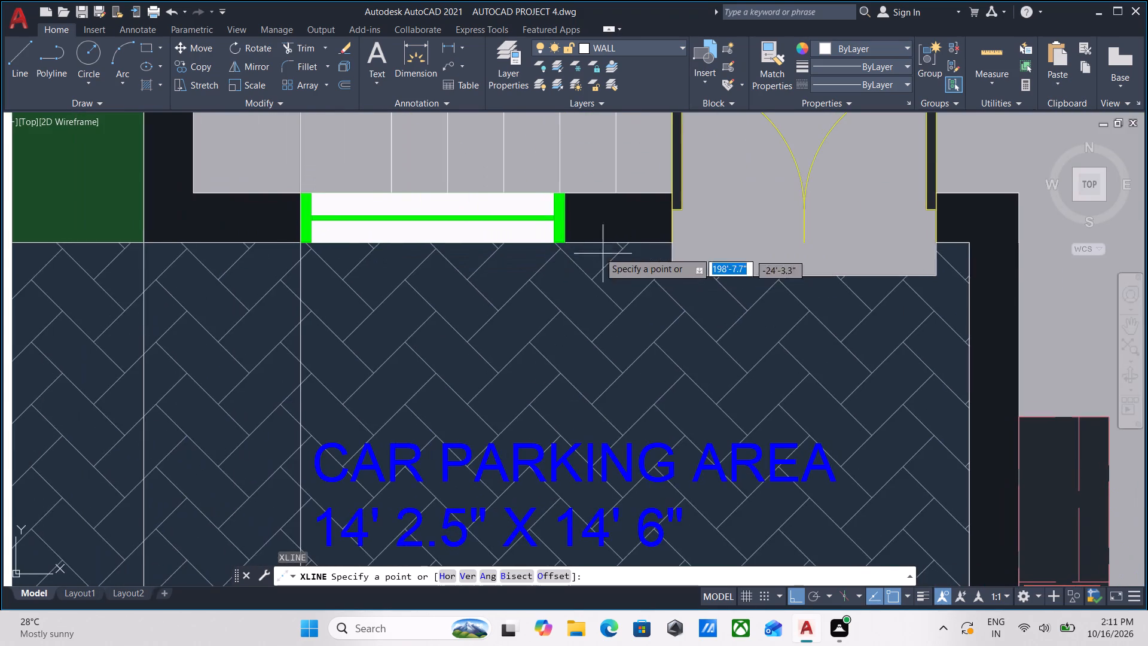
{"action": "scroll", "coordinate": [567, 240], "scroll_direction": "up", "scroll_amount": 2}
{"action": "left_click", "coordinate": [569, 248]}
{"action": "scroll", "coordinate": [573, 376], "scroll_direction": "down", "scroll_amount": 1}
{"action": "middle_click_drag", "start_coordinate": [573, 376], "coordinate": [636, 220]}
{"action": "scroll", "coordinate": [573, 374], "scroll_direction": "down", "scroll_amount": 1}
{"action": "scroll", "coordinate": [651, 277], "scroll_direction": "down", "scroll_amount": 3}
{"action": "middle_click_drag", "start_coordinate": [649, 333], "coordinate": [657, 260]}
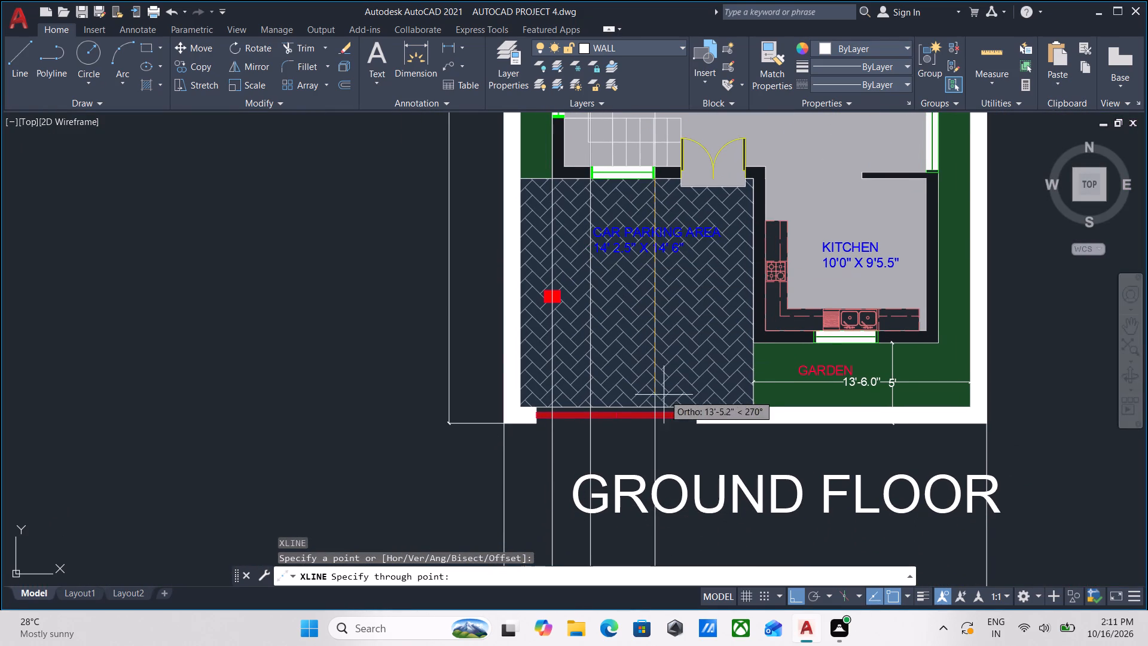
{"action": "left_click", "coordinate": [659, 448]}
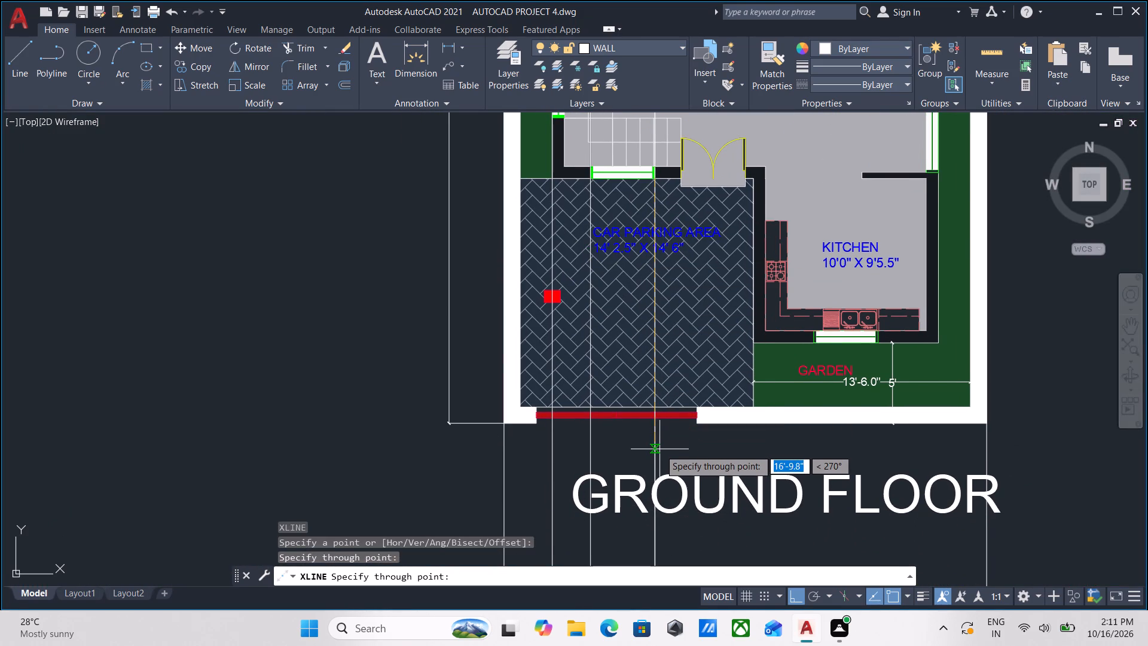
{"action": "key", "text": "Escape"}
Draw a vertical construction line through the left edge of the double entrance door opening above the car parking area.
{"action": "middle_click_drag", "start_coordinate": [668, 315], "coordinate": [575, 359]}
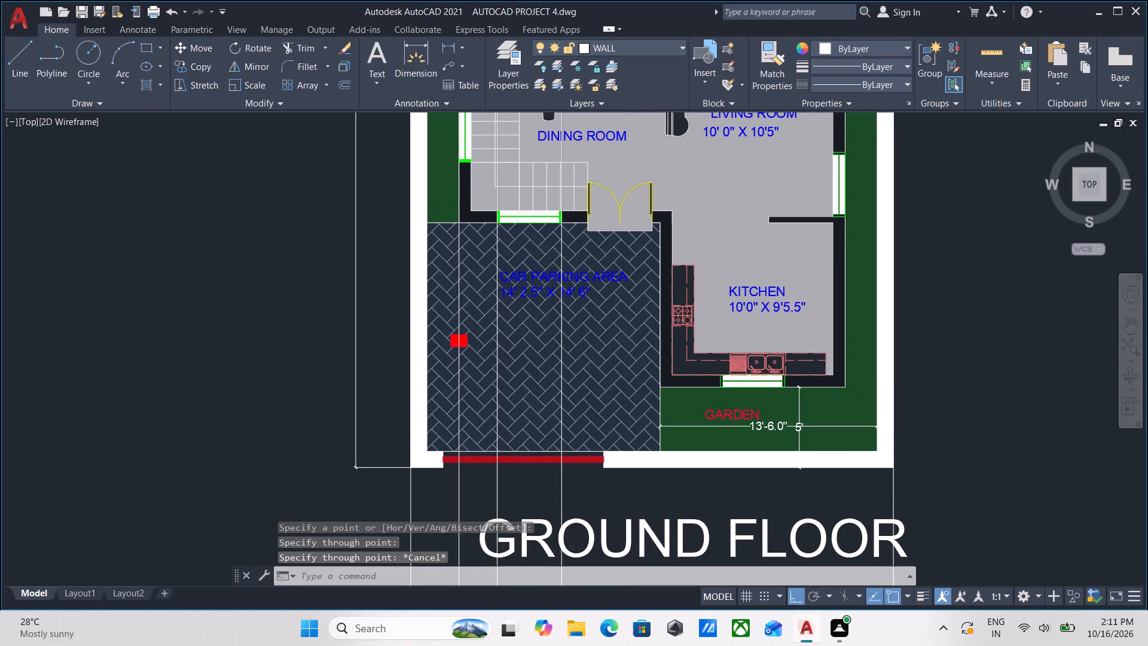
{"action": "type", "text": "xl"}
{"action": "key", "text": "Return"}
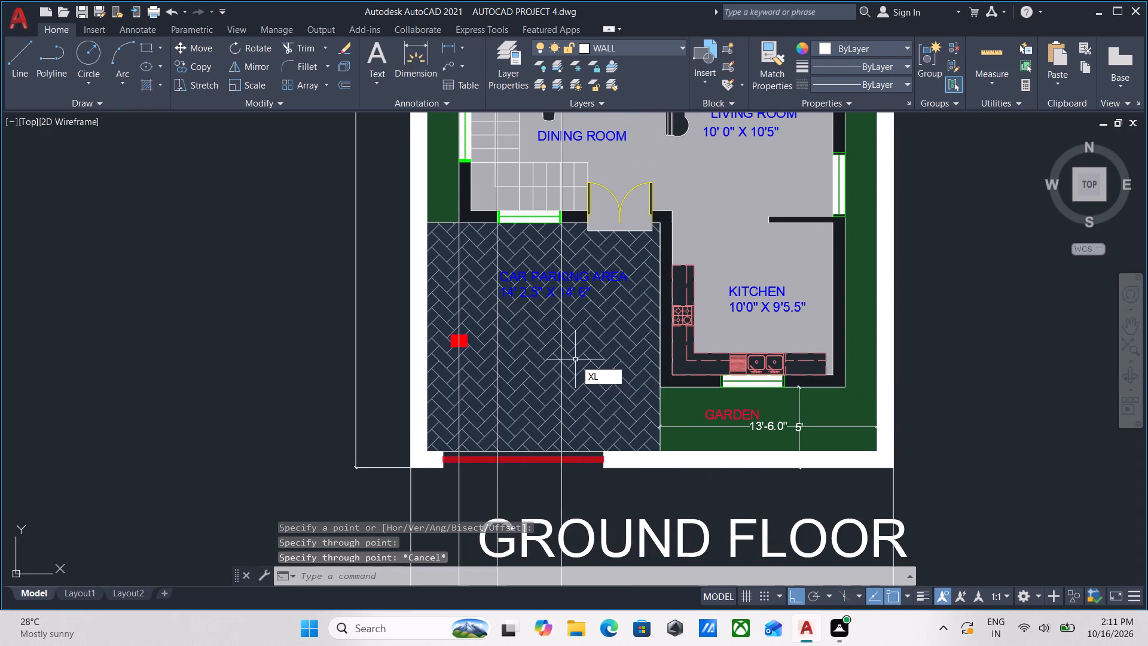
{"action": "scroll", "coordinate": [594, 217], "scroll_direction": "up", "scroll_amount": 3}
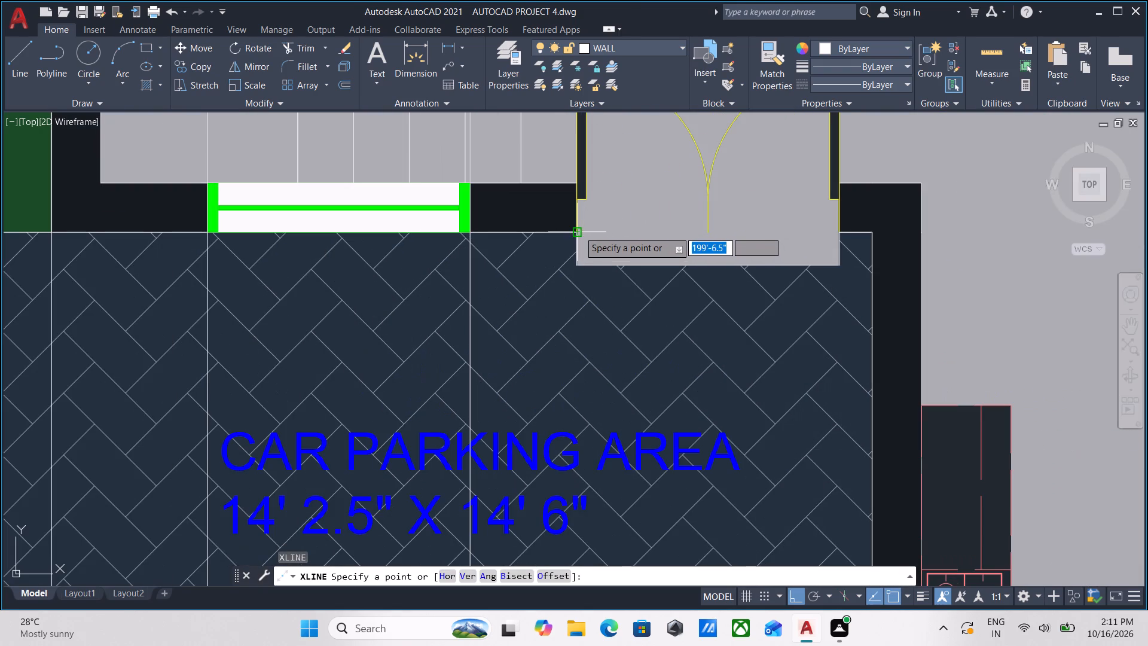
{"action": "left_click", "coordinate": [579, 231]}
{"action": "scroll", "coordinate": [581, 270], "scroll_direction": "down", "scroll_amount": 1}
{"action": "middle_click_drag", "start_coordinate": [581, 270], "coordinate": [614, 113]}
{"action": "scroll", "coordinate": [605, 228], "scroll_direction": "down", "scroll_amount": 3}
{"action": "middle_click_drag", "start_coordinate": [604, 228], "coordinate": [633, 159]}
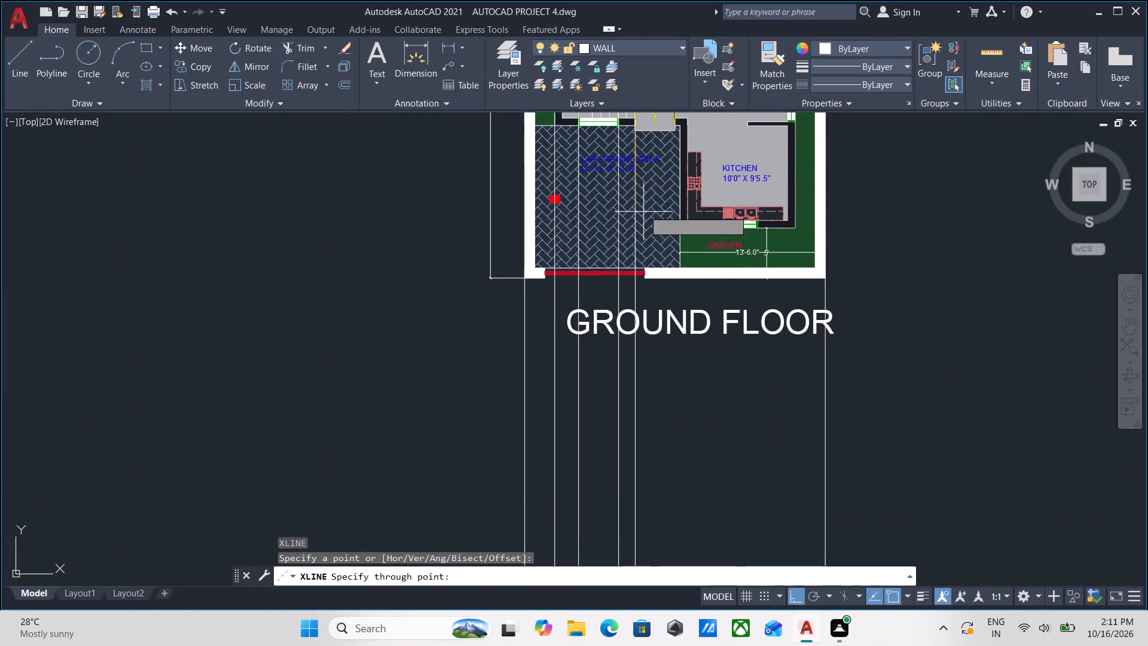
{"action": "left_click", "coordinate": [635, 288]}
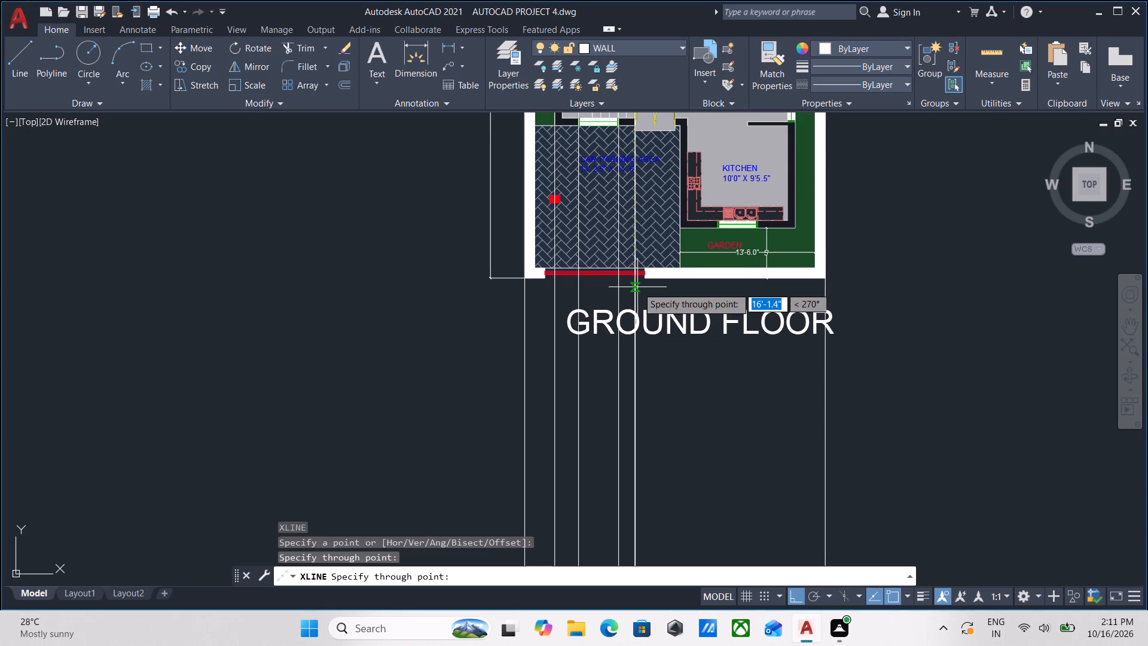
{"action": "key", "text": "Escape"}
Draw a vertical construction line through the right edge of the double entrance door opening.
{"action": "middle_click_drag", "start_coordinate": [639, 230], "coordinate": [599, 313]}
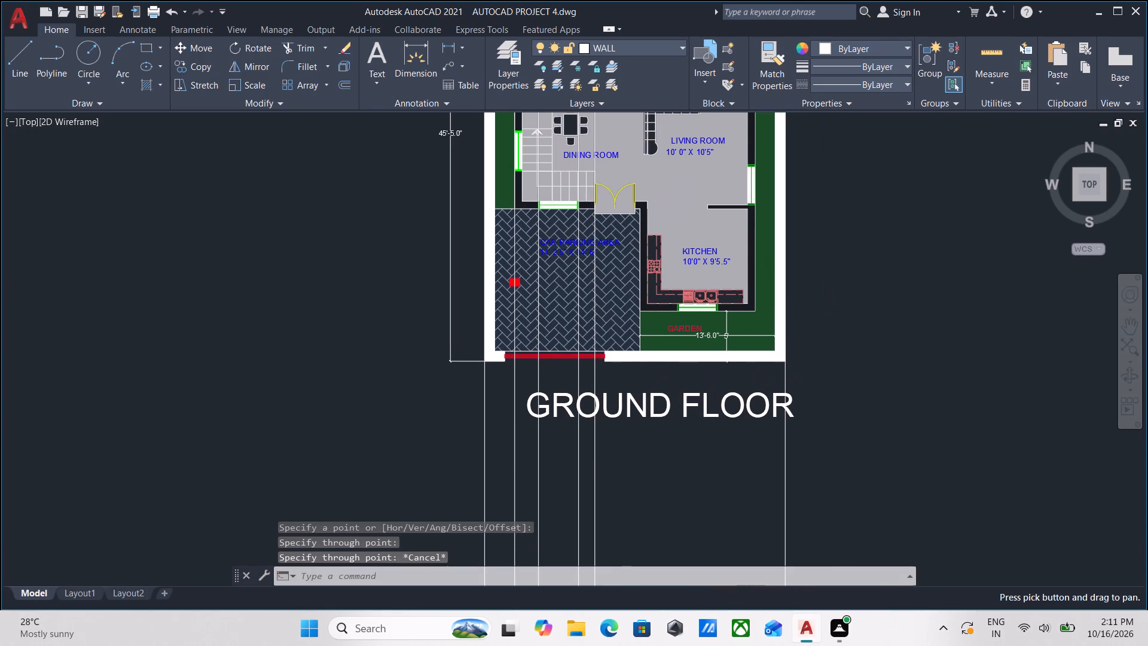
{"action": "key", "text": "x"}
{"action": "key", "text": "l"}
{"action": "key", "text": "Return"}
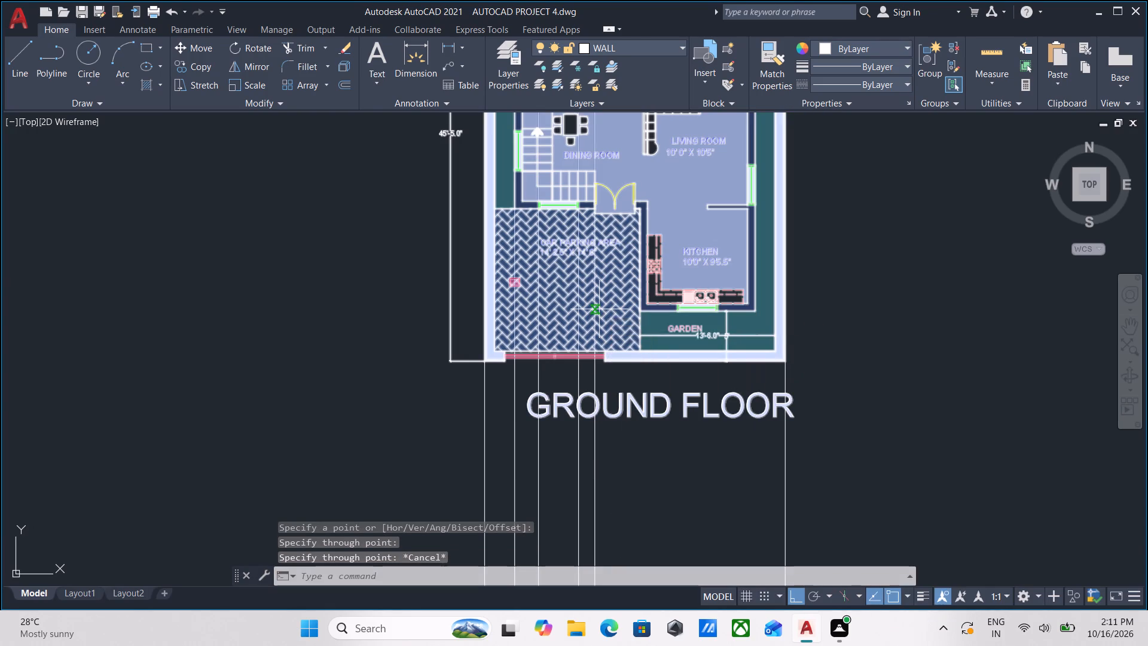
{"action": "scroll", "coordinate": [621, 200], "scroll_direction": "up", "scroll_amount": 3}
{"action": "scroll", "coordinate": [695, 218], "scroll_direction": "up", "scroll_amount": 2}
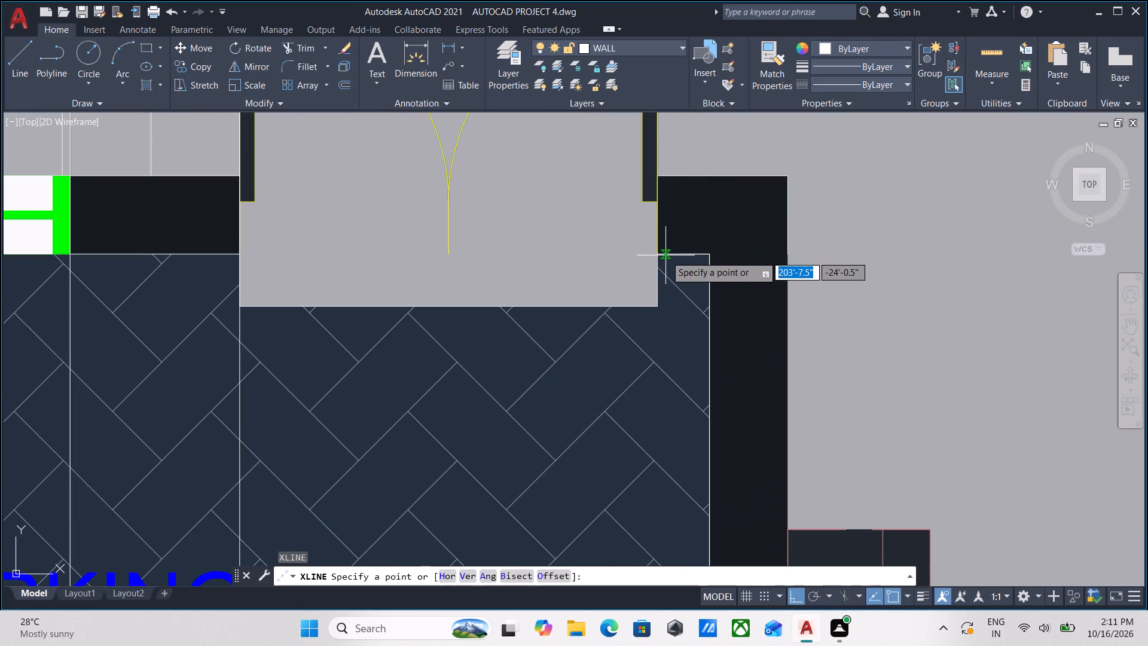
{"action": "left_click", "coordinate": [662, 255]}
{"action": "scroll", "coordinate": [647, 310], "scroll_direction": "down", "scroll_amount": 3}
{"action": "middle_click_drag", "start_coordinate": [647, 310], "coordinate": [679, 199]}
{"action": "middle_click_drag", "start_coordinate": [692, 299], "coordinate": [693, 217]}
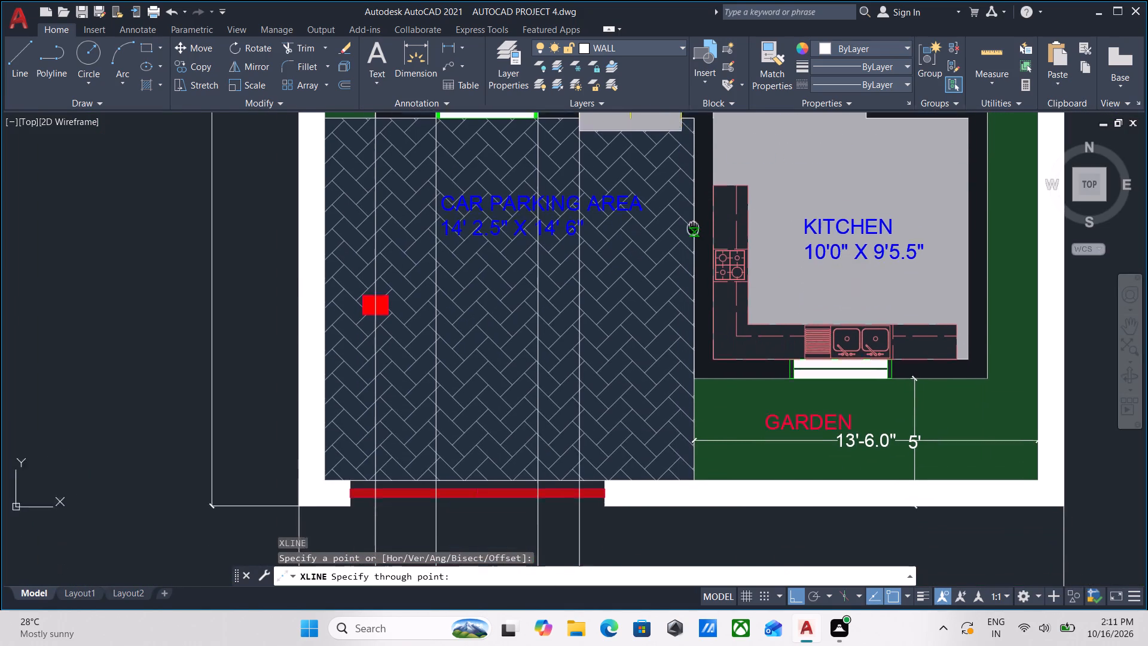
{"action": "middle_click_drag", "start_coordinate": [693, 217], "coordinate": [700, 153]}
{"action": "scroll", "coordinate": [683, 257], "scroll_direction": "down", "scroll_amount": 2}
{"action": "middle_click_drag", "start_coordinate": [683, 257], "coordinate": [694, 181]}
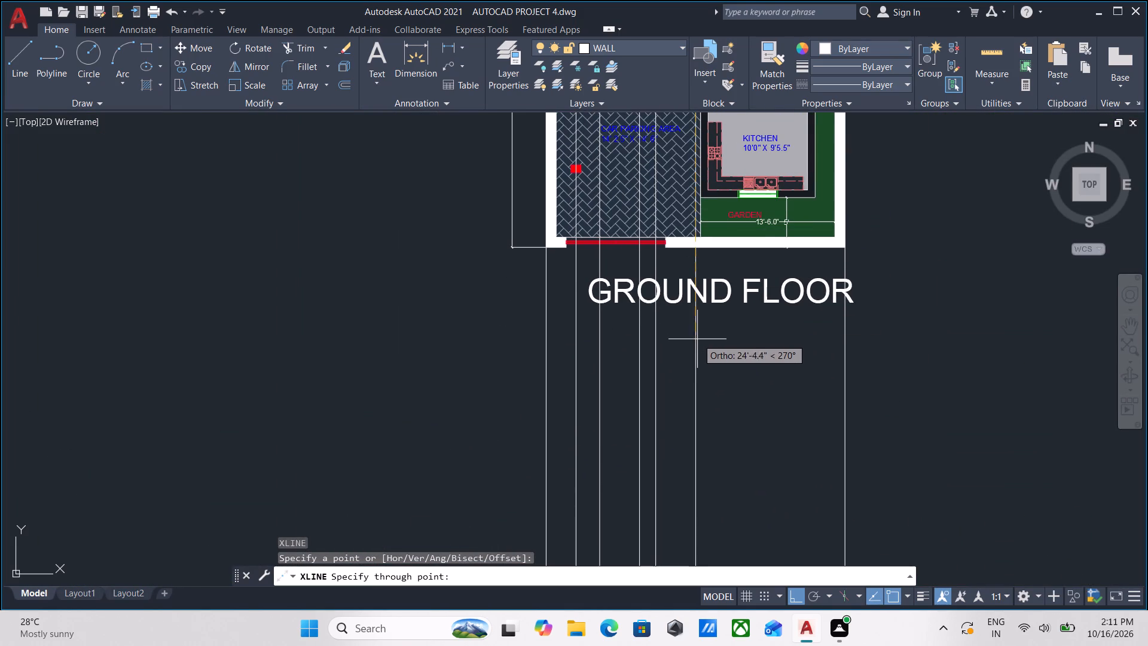
{"action": "left_click", "coordinate": [691, 373]}
{"action": "key", "text": "Escape"}
Draw a vertical construction line through the upper-right corner of the car parking area, along the kitchen's outer left wall face.
{"action": "middle_click_drag", "start_coordinate": [701, 342], "coordinate": [693, 391]}
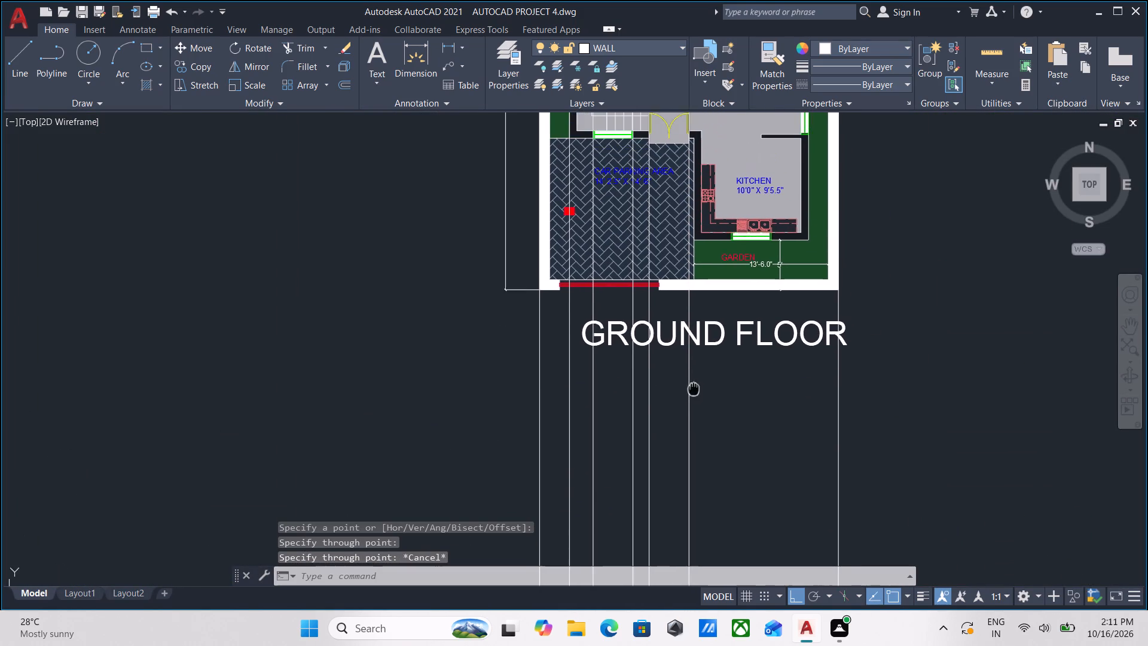
{"action": "middle_click_drag", "start_coordinate": [693, 391], "coordinate": [693, 392]}
{"action": "scroll", "coordinate": [701, 264], "scroll_direction": "up", "scroll_amount": 2}
{"action": "middle_click_drag", "start_coordinate": [701, 264], "coordinate": [704, 316]}
{"action": "middle_click_drag", "start_coordinate": [701, 311], "coordinate": [697, 377]}
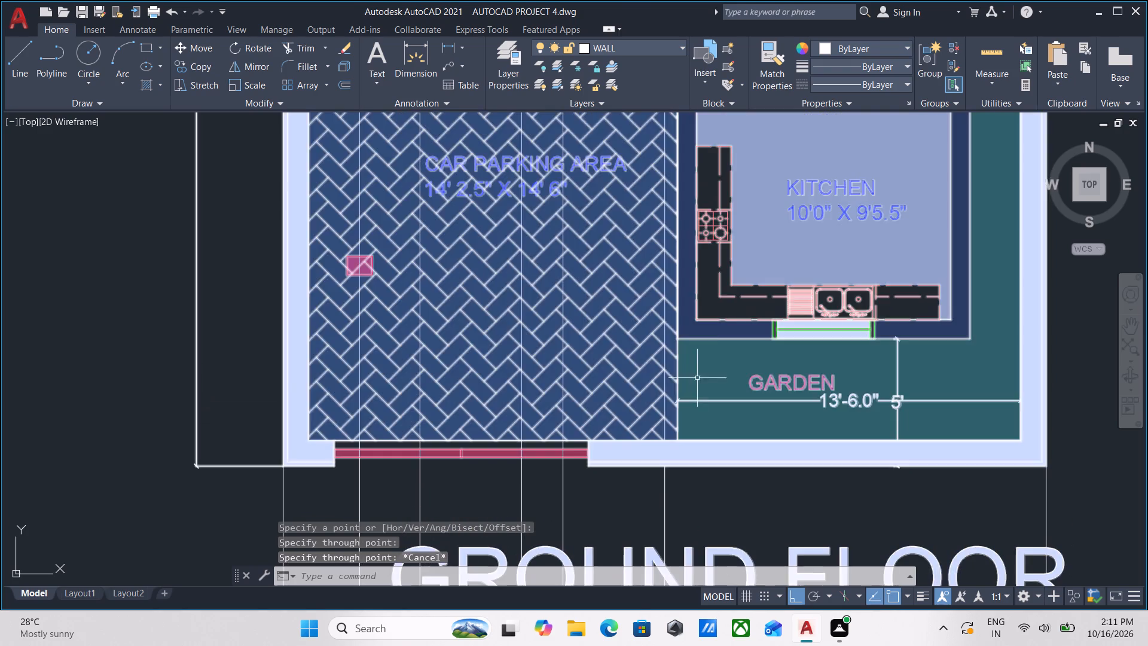
{"action": "scroll", "coordinate": [1063, 297], "scroll_direction": "down", "scroll_amount": 2}
{"action": "middle_click_drag", "start_coordinate": [1060, 273], "coordinate": [1012, 160]}
{"action": "middle_click_drag", "start_coordinate": [889, 355], "coordinate": [799, 386]}
{"action": "scroll", "coordinate": [799, 246], "scroll_direction": "up", "scroll_amount": 1}
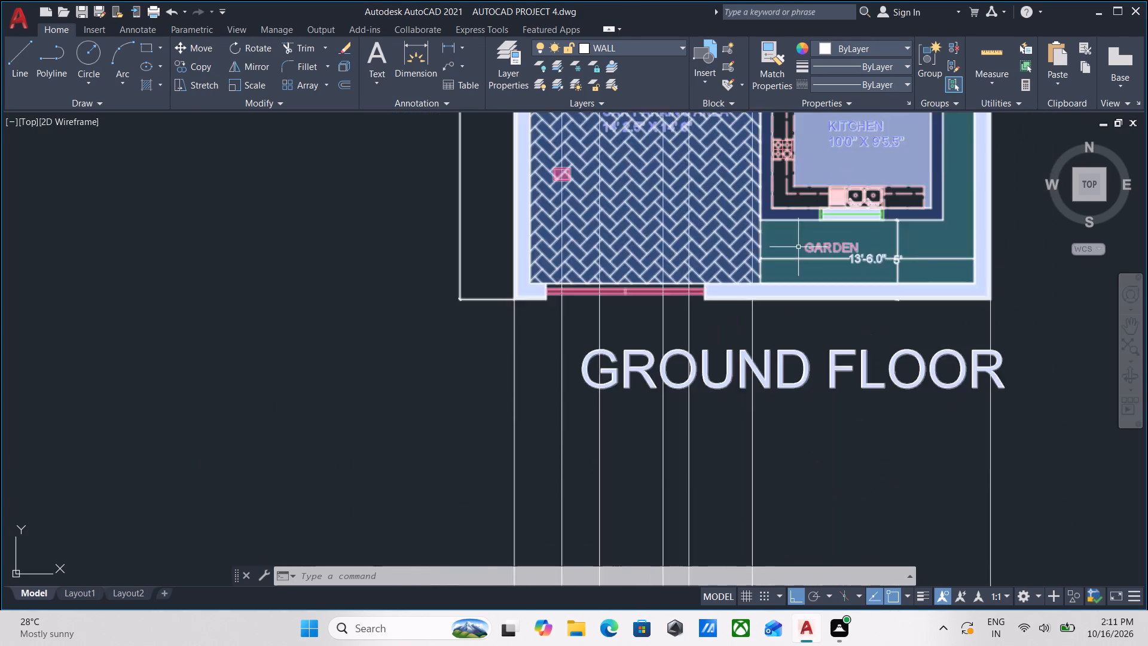
{"action": "scroll", "coordinate": [798, 248], "scroll_direction": "up", "scroll_amount": 1}
{"action": "scroll", "coordinate": [772, 284], "scroll_direction": "down", "scroll_amount": 2}
{"action": "middle_click_drag", "start_coordinate": [771, 286], "coordinate": [758, 363]}
{"action": "scroll", "coordinate": [778, 223], "scroll_direction": "up", "scroll_amount": 2}
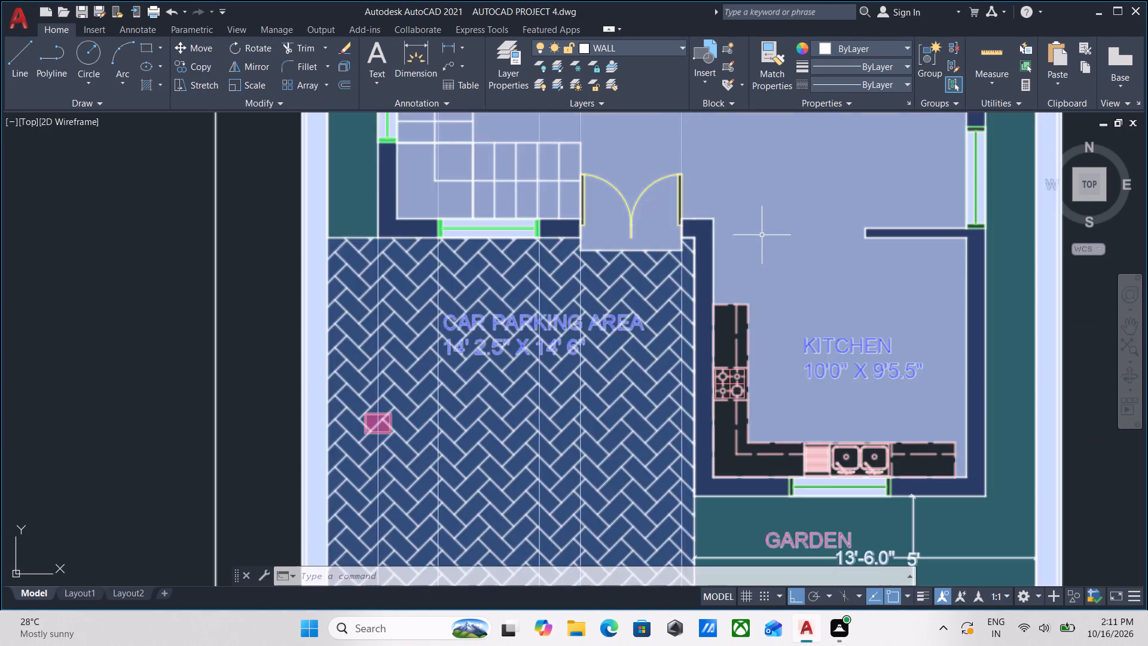
{"action": "middle_click_drag", "start_coordinate": [761, 235], "coordinate": [778, 181]}
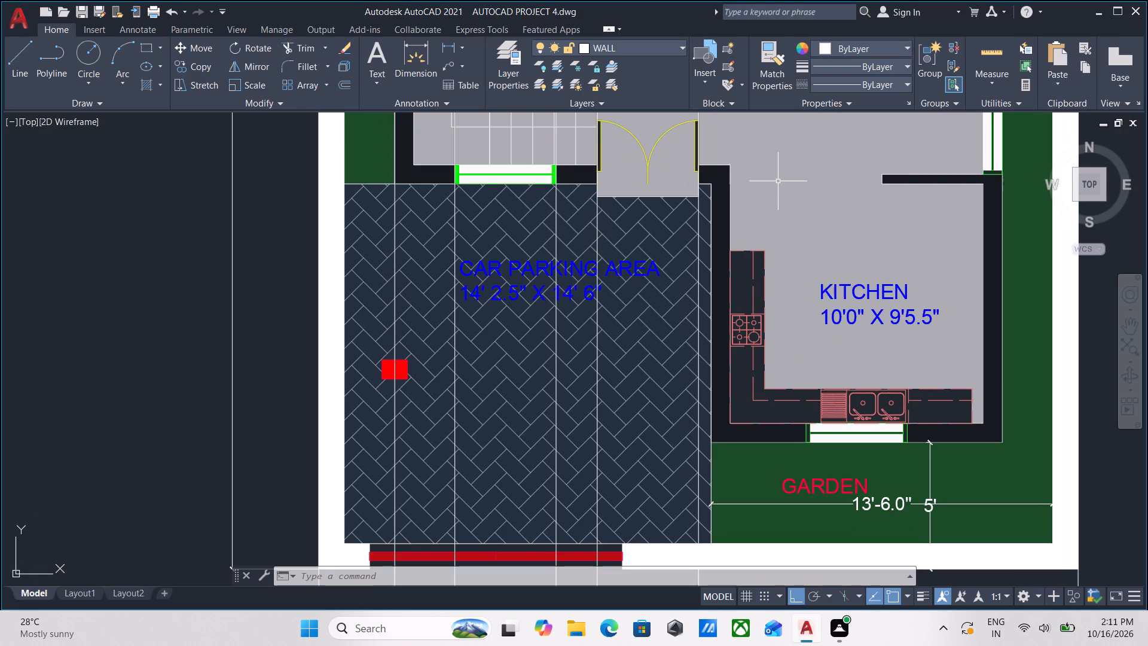
{"action": "type", "text": "xl"}
{"action": "key", "text": "Return"}
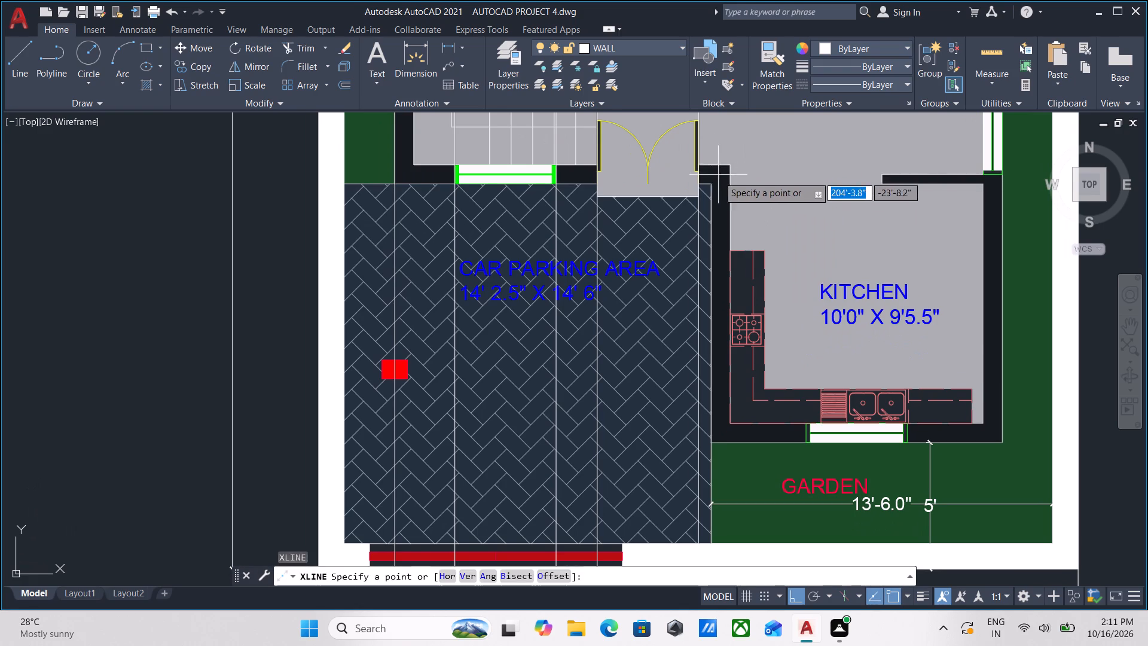
{"action": "scroll", "coordinate": [719, 177], "scroll_direction": "up", "scroll_amount": 2}
{"action": "left_click", "coordinate": [704, 193]}
{"action": "scroll", "coordinate": [704, 261], "scroll_direction": "down", "scroll_amount": 1}
{"action": "middle_click_drag", "start_coordinate": [704, 261], "coordinate": [704, 170]}
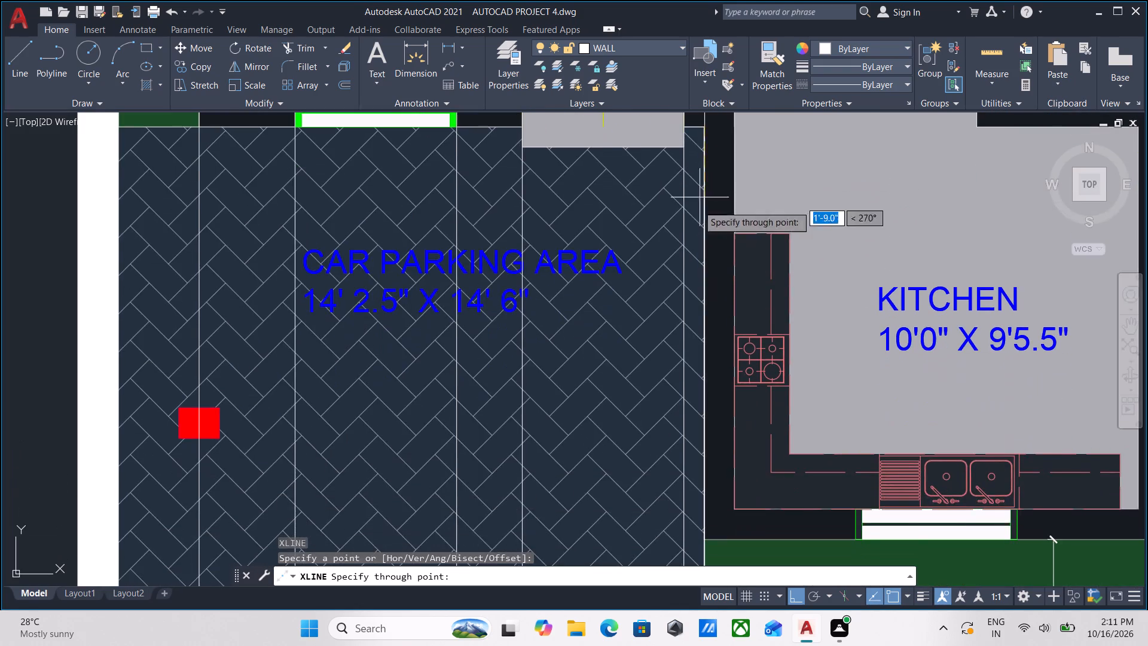
{"action": "scroll", "coordinate": [677, 304], "scroll_direction": "down", "scroll_amount": 2}
{"action": "middle_click_drag", "start_coordinate": [677, 304], "coordinate": [717, 114]}
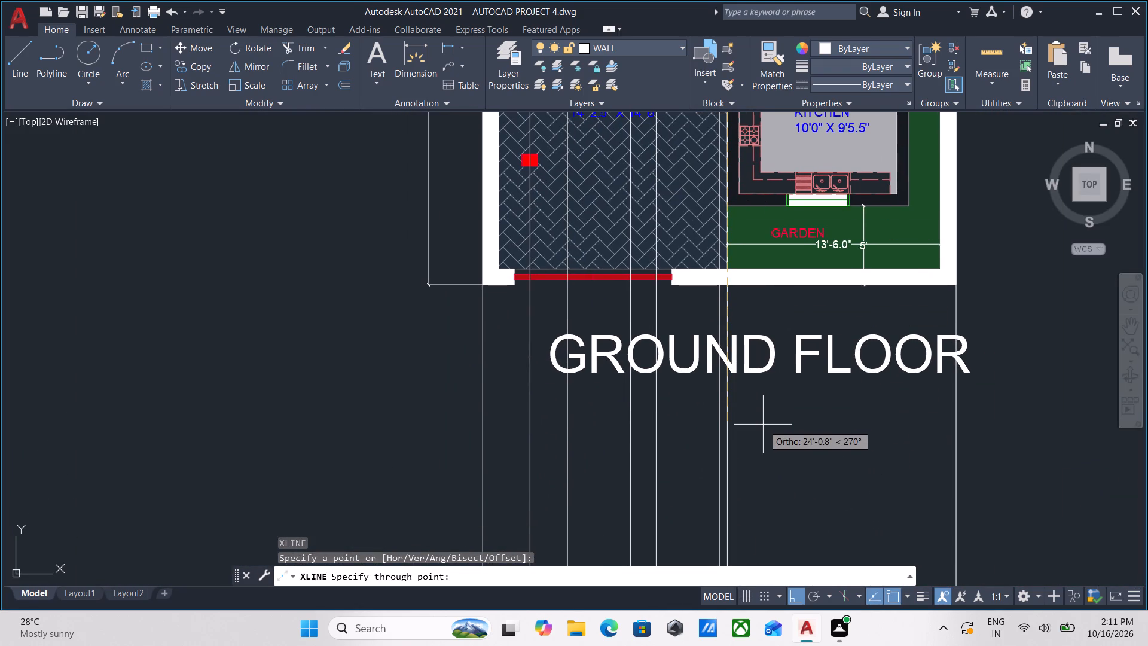
{"action": "left_click", "coordinate": [763, 425]}
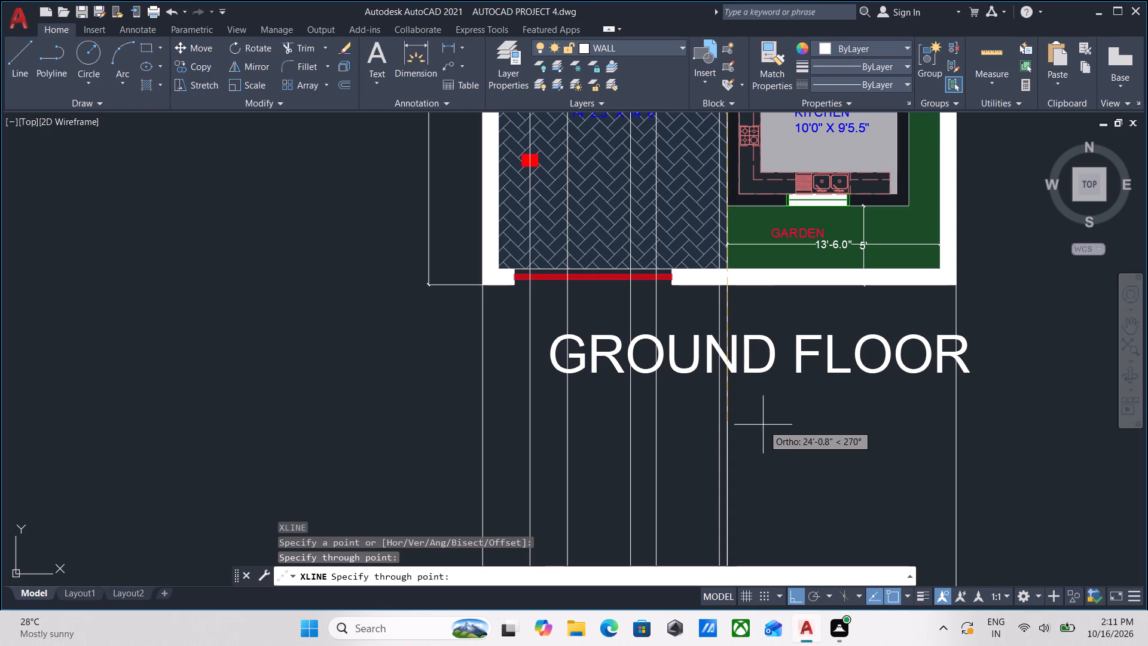
{"action": "key", "text": "Escape"}
Draw a vertical construction line through the left edge of the kitchen's front window facing the garden.
{"action": "middle_click_drag", "start_coordinate": [734, 315], "coordinate": [707, 400]}
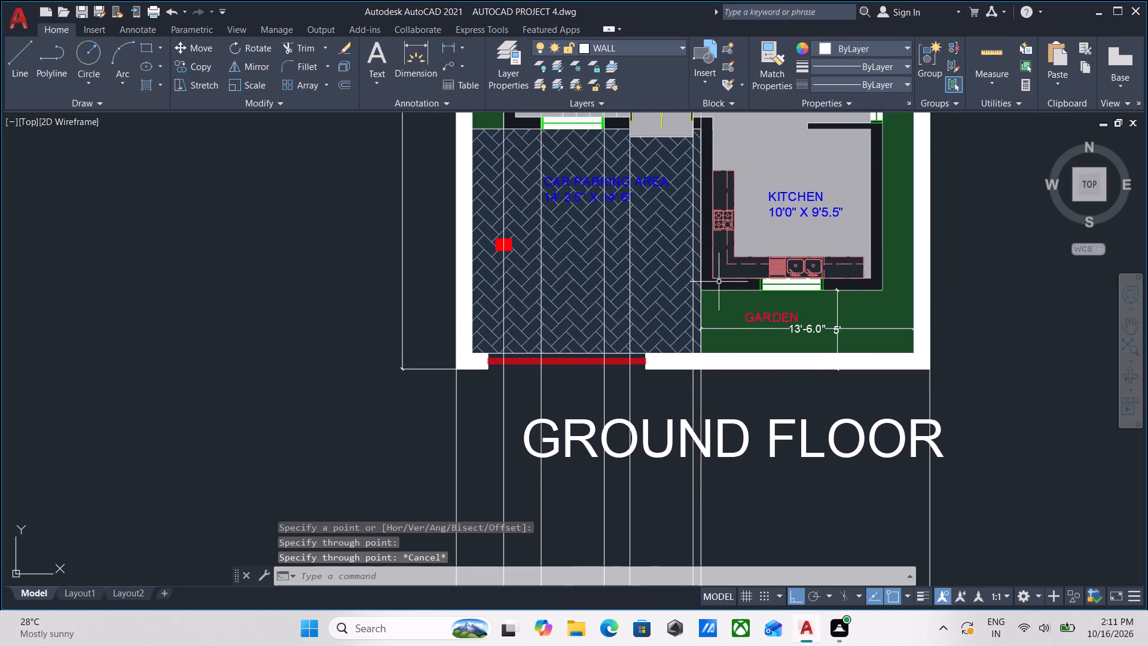
{"action": "scroll", "coordinate": [718, 281], "scroll_direction": "up", "scroll_amount": 2}
{"action": "scroll", "coordinate": [726, 305], "scroll_direction": "down", "scroll_amount": 2}
{"action": "middle_click_drag", "start_coordinate": [726, 305], "coordinate": [643, 280]}
{"action": "scroll", "coordinate": [643, 280], "scroll_direction": "up", "scroll_amount": 1}
{"action": "middle_click_drag", "start_coordinate": [706, 308], "coordinate": [710, 238]}
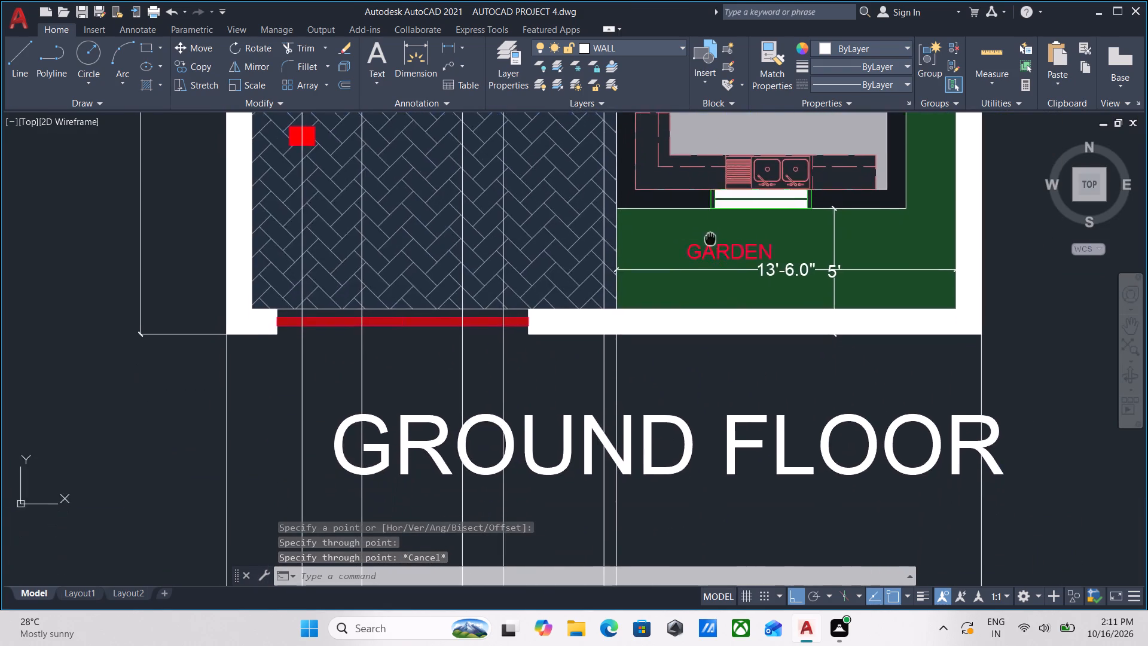
{"action": "scroll", "coordinate": [722, 304], "scroll_direction": "down", "scroll_amount": 2}
{"action": "middle_click_drag", "start_coordinate": [722, 310], "coordinate": [734, 249]}
{"action": "scroll", "coordinate": [743, 341], "scroll_direction": "down", "scroll_amount": 1}
{"action": "middle_click_drag", "start_coordinate": [743, 339], "coordinate": [744, 318]}
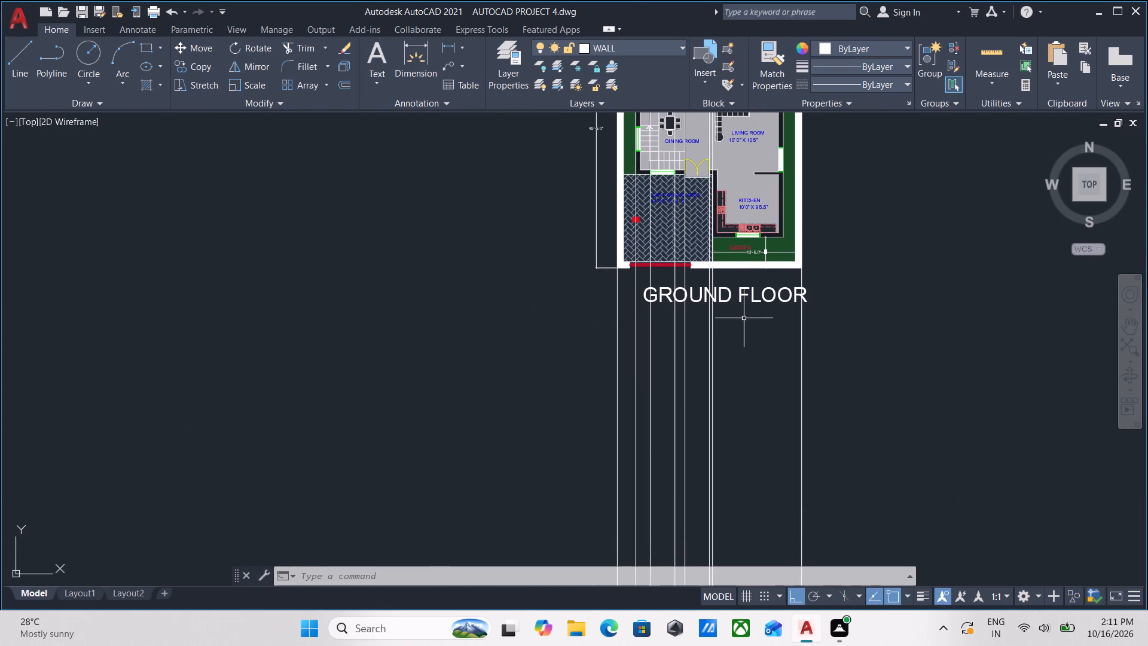
{"action": "key", "text": "x"}
{"action": "key", "text": "l"}
{"action": "key", "text": "Return"}
{"action": "scroll", "coordinate": [743, 279], "scroll_direction": "up", "scroll_amount": 1}
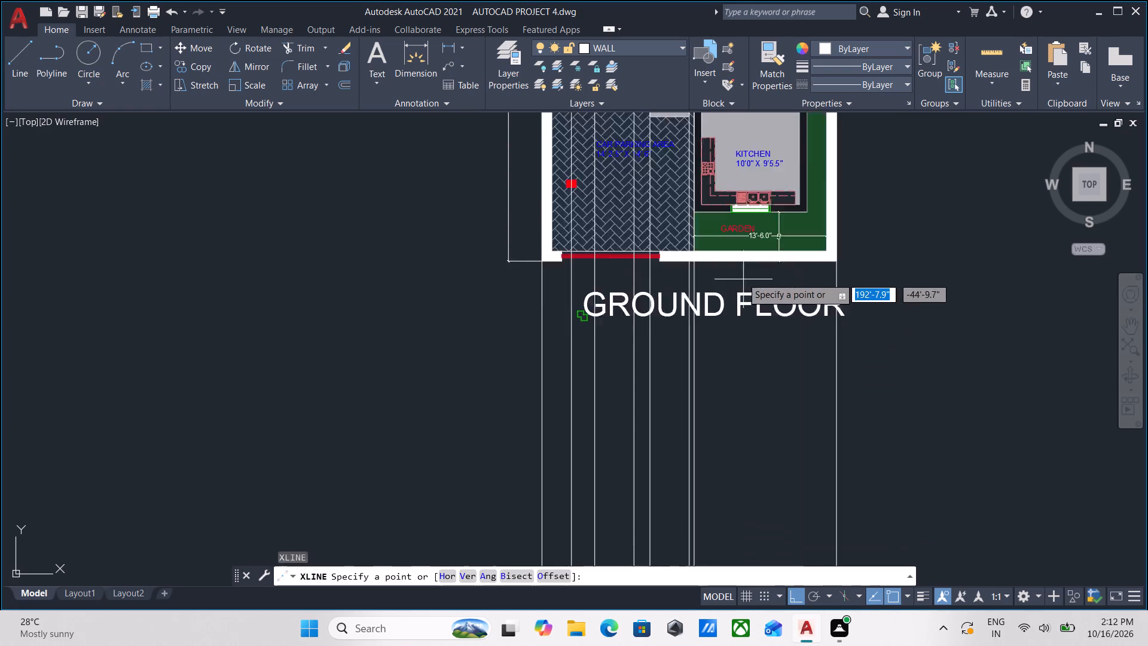
{"action": "scroll", "coordinate": [742, 277], "scroll_direction": "up", "scroll_amount": 1}
{"action": "scroll", "coordinate": [731, 194], "scroll_direction": "up", "scroll_amount": 1}
{"action": "middle_click_drag", "start_coordinate": [731, 194], "coordinate": [731, 278]}
{"action": "scroll", "coordinate": [738, 233], "scroll_direction": "up", "scroll_amount": 3}
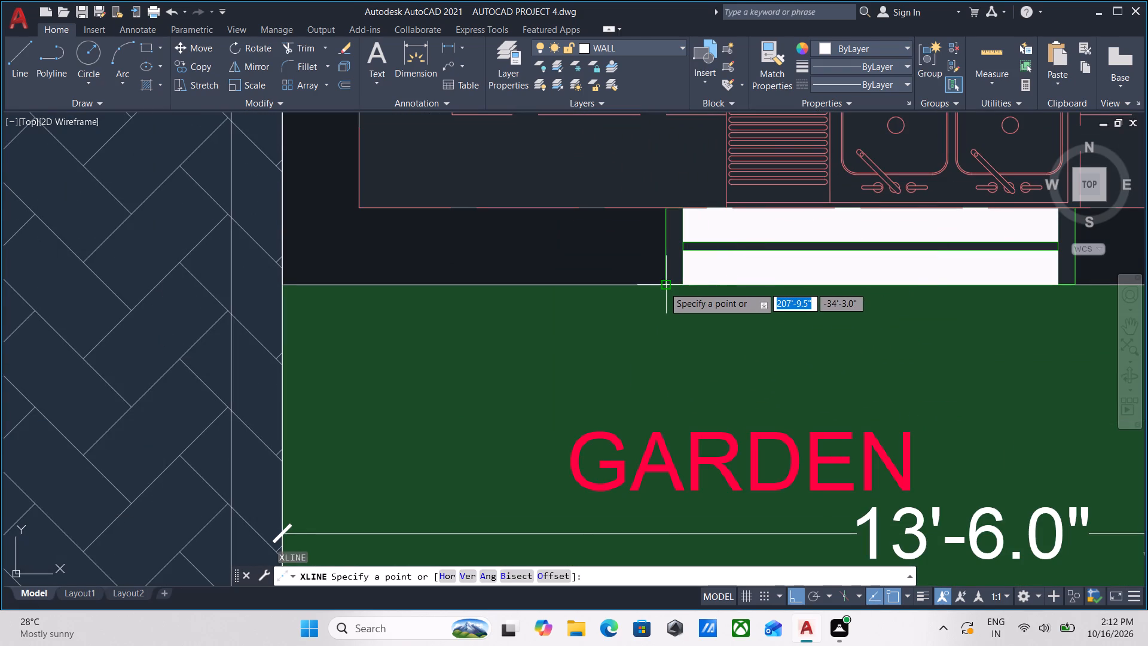
{"action": "left_click", "coordinate": [664, 287]}
{"action": "scroll", "coordinate": [668, 336], "scroll_direction": "down", "scroll_amount": 1}
{"action": "middle_click_drag", "start_coordinate": [668, 336], "coordinate": [699, 225]}
{"action": "scroll", "coordinate": [697, 309], "scroll_direction": "down", "scroll_amount": 2}
{"action": "middle_click_drag", "start_coordinate": [695, 314], "coordinate": [737, 215]}
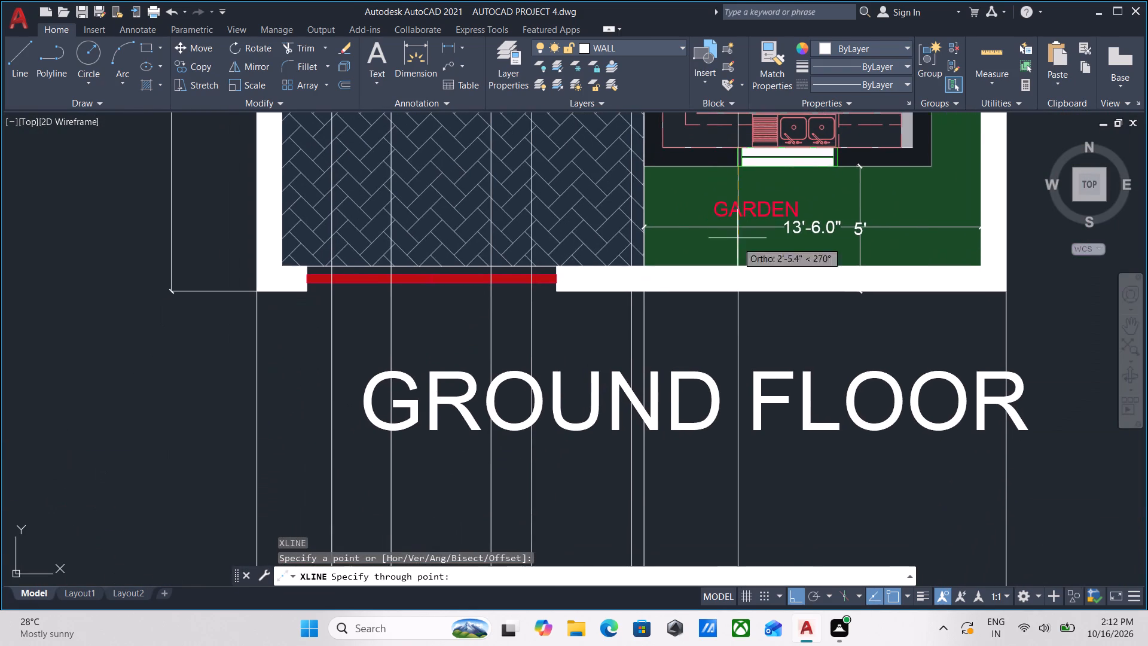
{"action": "scroll", "coordinate": [737, 308], "scroll_direction": "down", "scroll_amount": 2}
{"action": "middle_click_drag", "start_coordinate": [737, 309], "coordinate": [764, 200]}
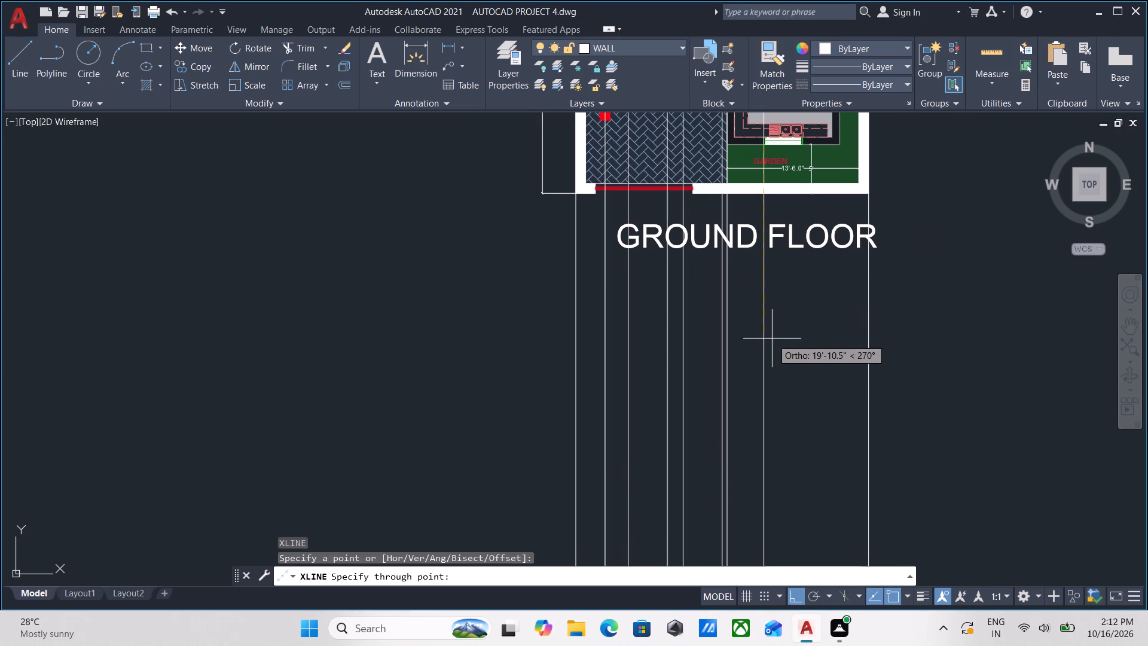
{"action": "left_click", "coordinate": [769, 348]}
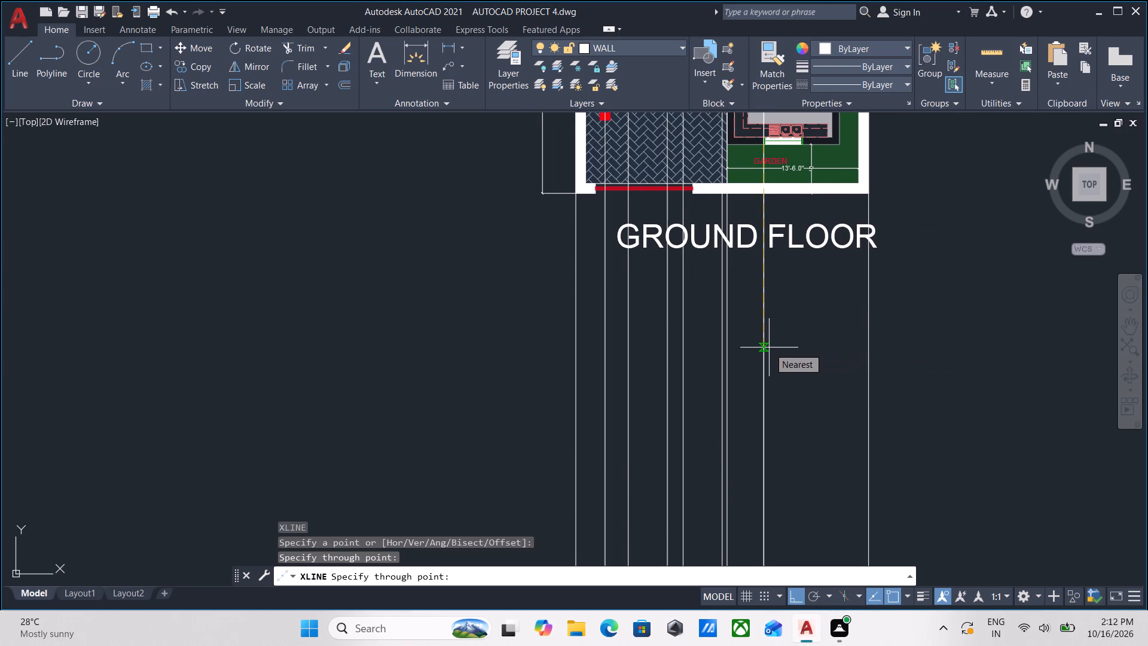
{"action": "key", "text": "Escape"}
Draw a vertical construction line through the right edge of the kitchen's front window.
{"action": "middle_click_drag", "start_coordinate": [795, 298], "coordinate": [792, 321]}
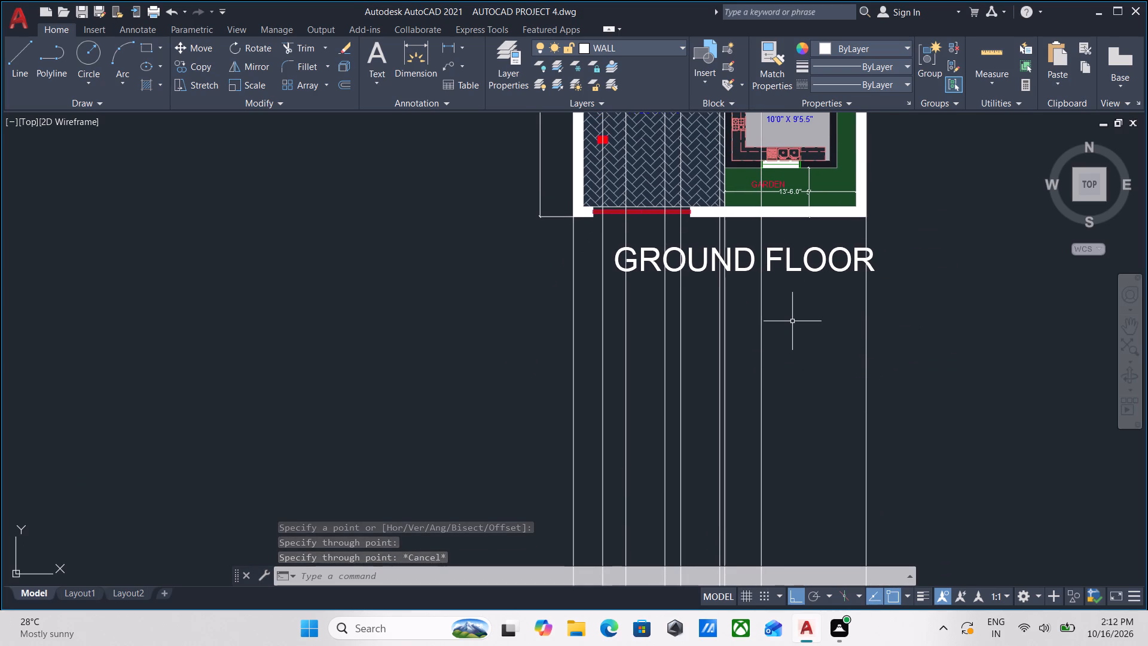
{"action": "key", "text": "x"}
{"action": "key", "text": "l"}
{"action": "key", "text": "Return"}
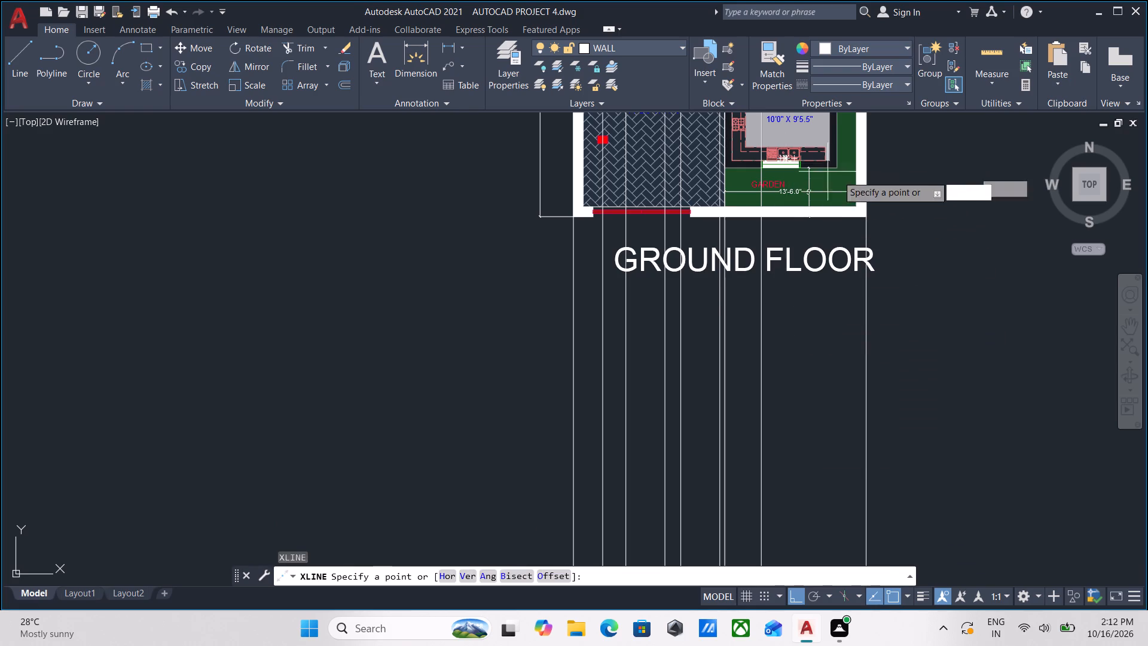
{"action": "scroll", "coordinate": [856, 183], "scroll_direction": "up", "scroll_amount": 2}
{"action": "middle_click_drag", "start_coordinate": [716, 151], "coordinate": [729, 216]}
{"action": "scroll", "coordinate": [728, 208], "scroll_direction": "up", "scroll_amount": 4}
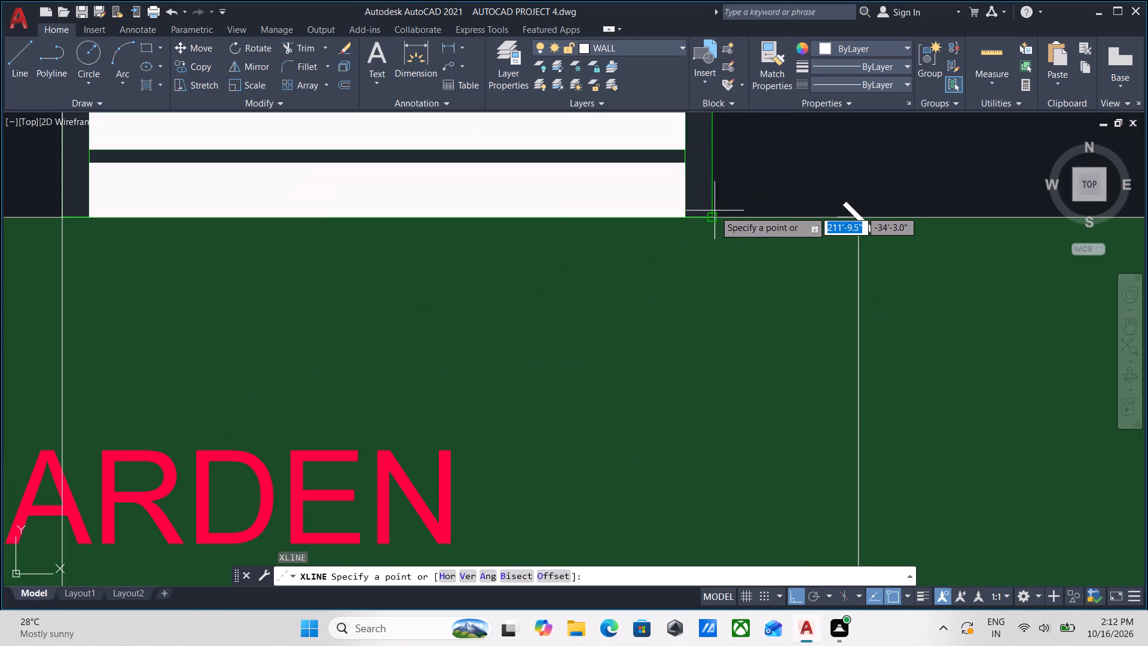
{"action": "left_click", "coordinate": [714, 211]}
{"action": "scroll", "coordinate": [716, 264], "scroll_direction": "down", "scroll_amount": 1}
{"action": "middle_click_drag", "start_coordinate": [716, 264], "coordinate": [729, 150]}
{"action": "scroll", "coordinate": [755, 374], "scroll_direction": "down", "scroll_amount": 2}
{"action": "middle_click_drag", "start_coordinate": [755, 374], "coordinate": [748, 191]}
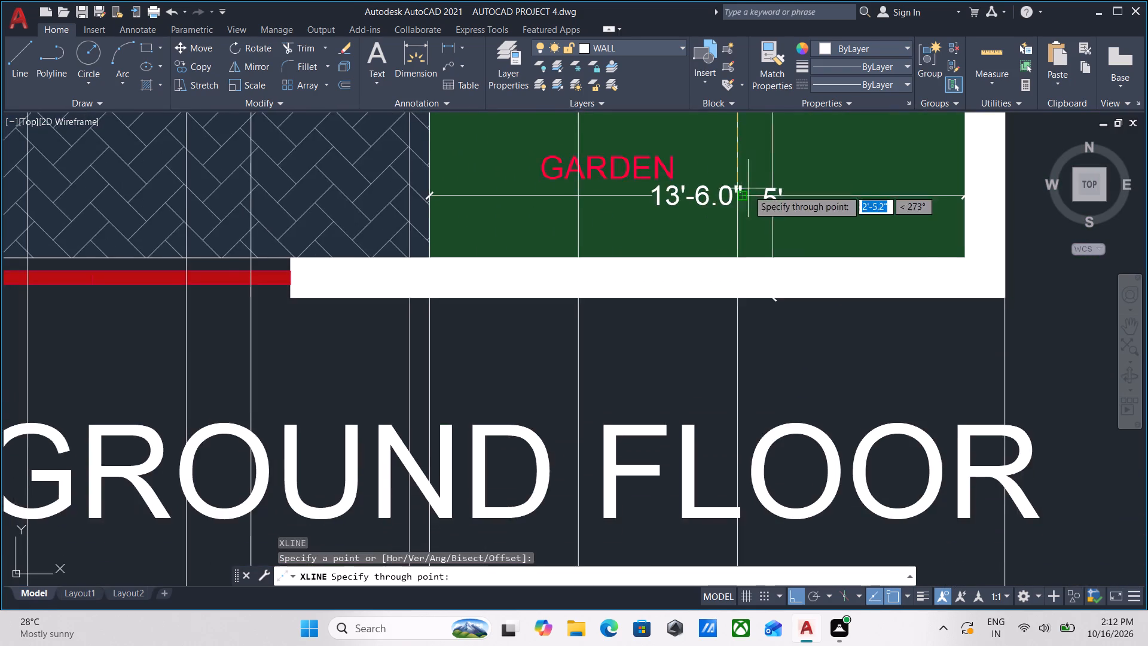
{"action": "scroll", "coordinate": [742, 308], "scroll_direction": "down", "scroll_amount": 1}
{"action": "middle_click_drag", "start_coordinate": [742, 308], "coordinate": [750, 139]}
{"action": "scroll", "coordinate": [749, 353], "scroll_direction": "down", "scroll_amount": 3}
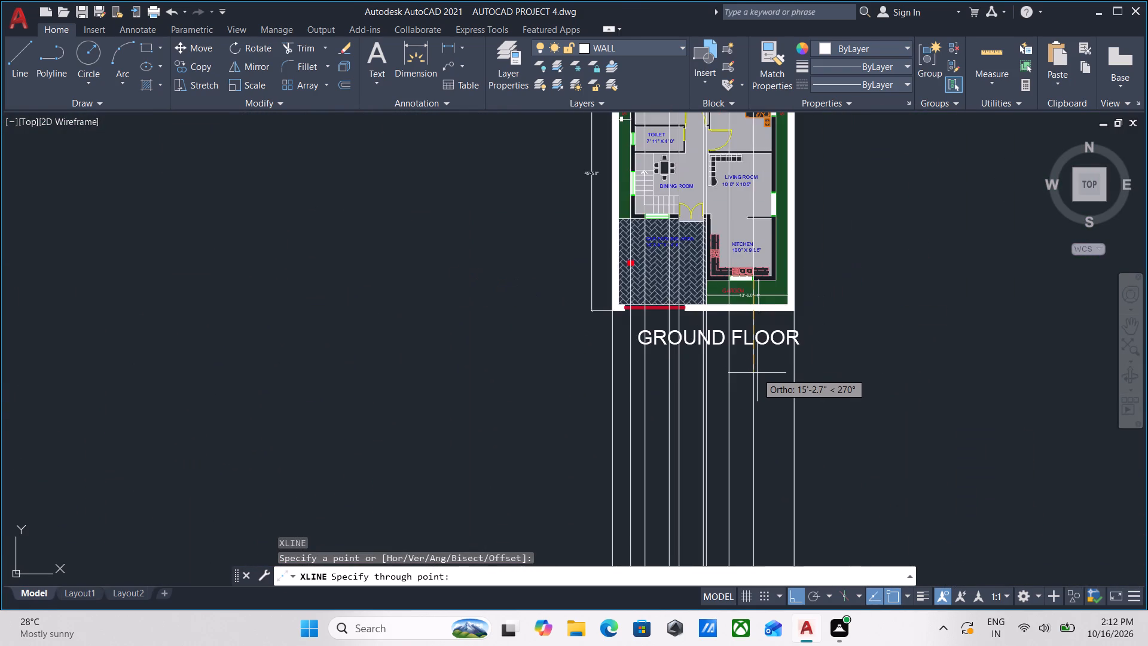
{"action": "scroll", "coordinate": [757, 373], "scroll_direction": "up", "scroll_amount": 2}
{"action": "left_click", "coordinate": [747, 361]}
{"action": "scroll", "coordinate": [747, 361], "scroll_direction": "down", "scroll_amount": 1}
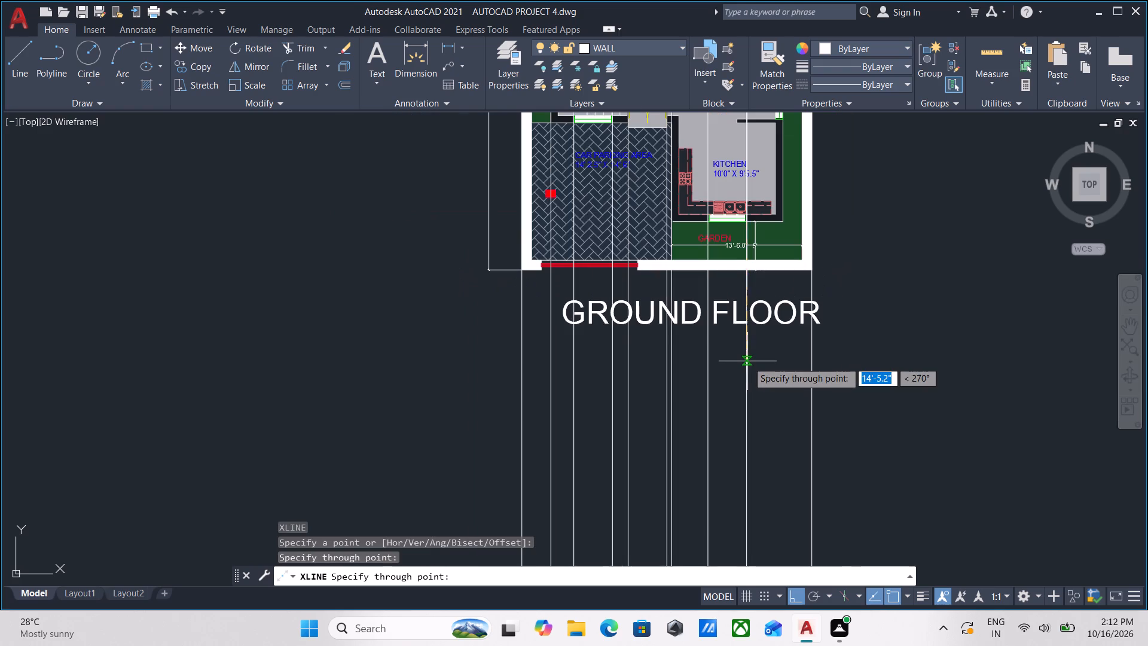
{"action": "key", "text": "Escape"}
Draw a vertical construction line through the kitchen's outer lower-right wall corner, beside the garden strip.
{"action": "middle_click_drag", "start_coordinate": [763, 344], "coordinate": [704, 380]}
{"action": "scroll", "coordinate": [763, 344], "scroll_direction": "down", "scroll_amount": 1}
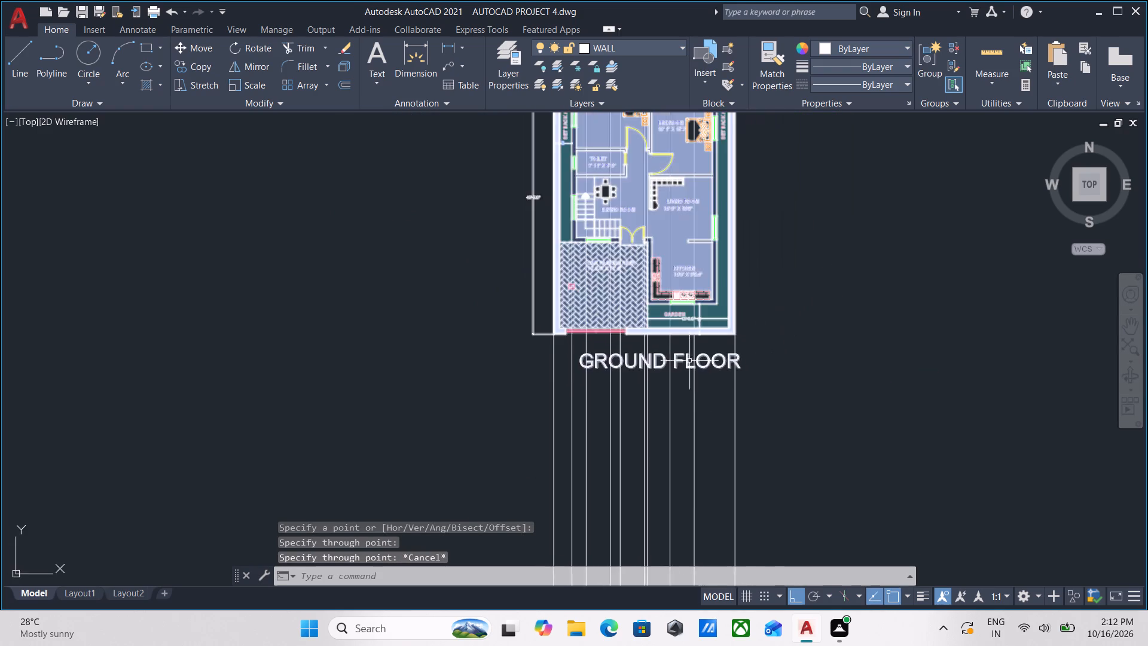
{"action": "scroll", "coordinate": [694, 338], "scroll_direction": "up", "scroll_amount": 1}
{"action": "middle_click_drag", "start_coordinate": [694, 338], "coordinate": [692, 257]}
{"action": "key", "text": "x"}
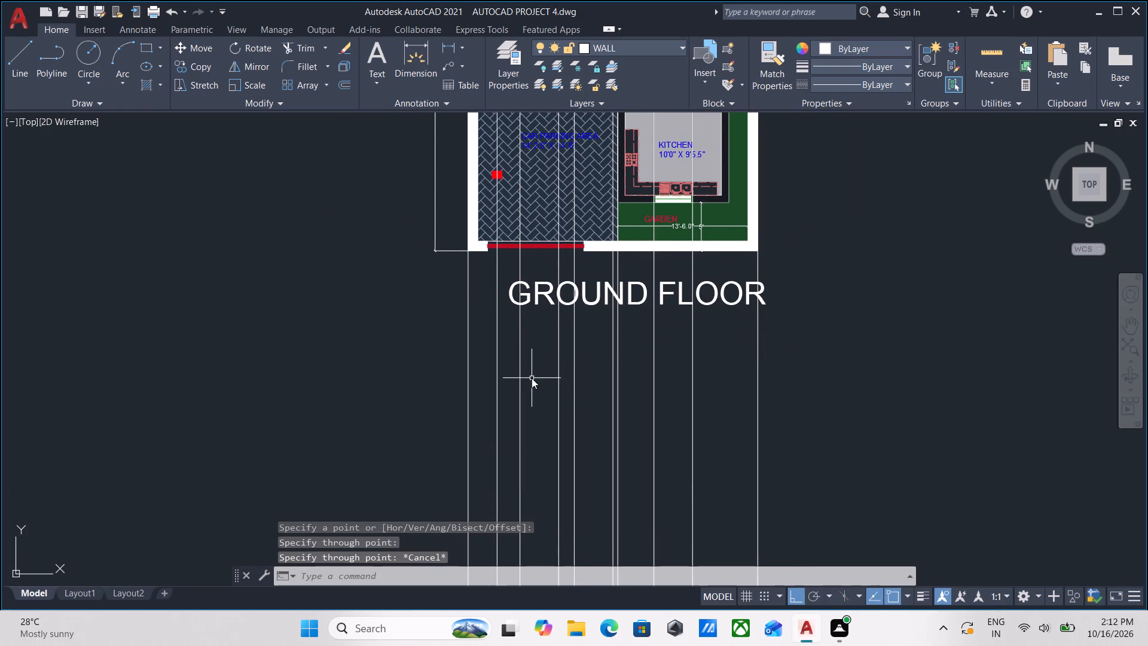
{"action": "key", "text": "l"}
{"action": "key", "text": "Return"}
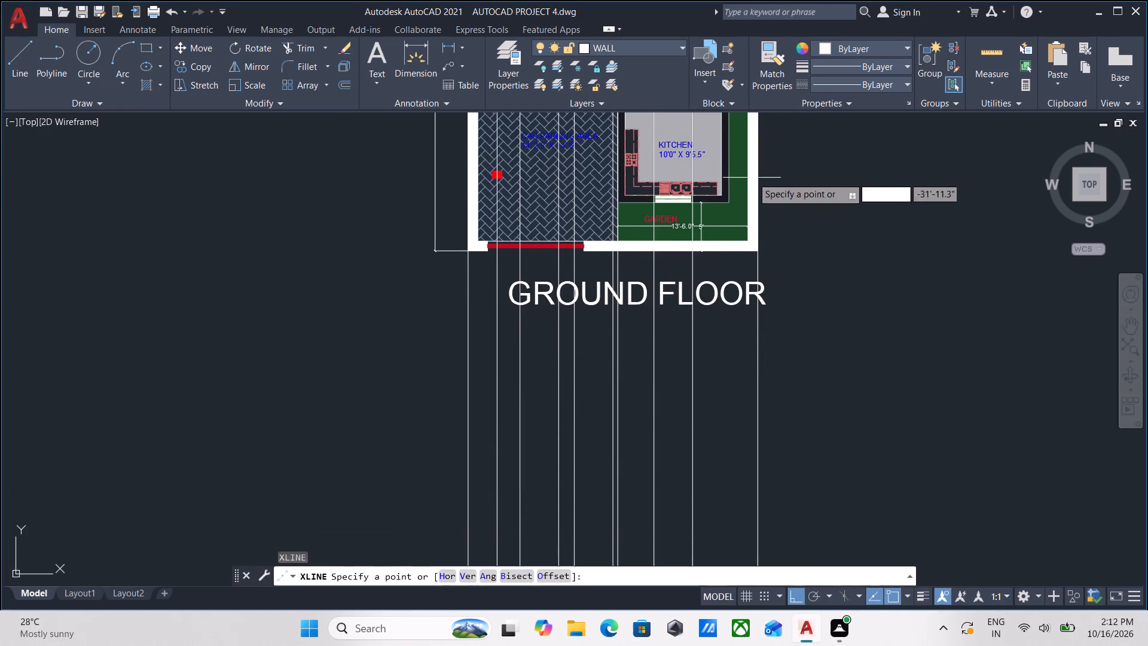
{"action": "scroll", "coordinate": [704, 187], "scroll_direction": "up", "scroll_amount": 2}
{"action": "scroll", "coordinate": [756, 228], "scroll_direction": "up", "scroll_amount": 2}
{"action": "left_click", "coordinate": [784, 221]}
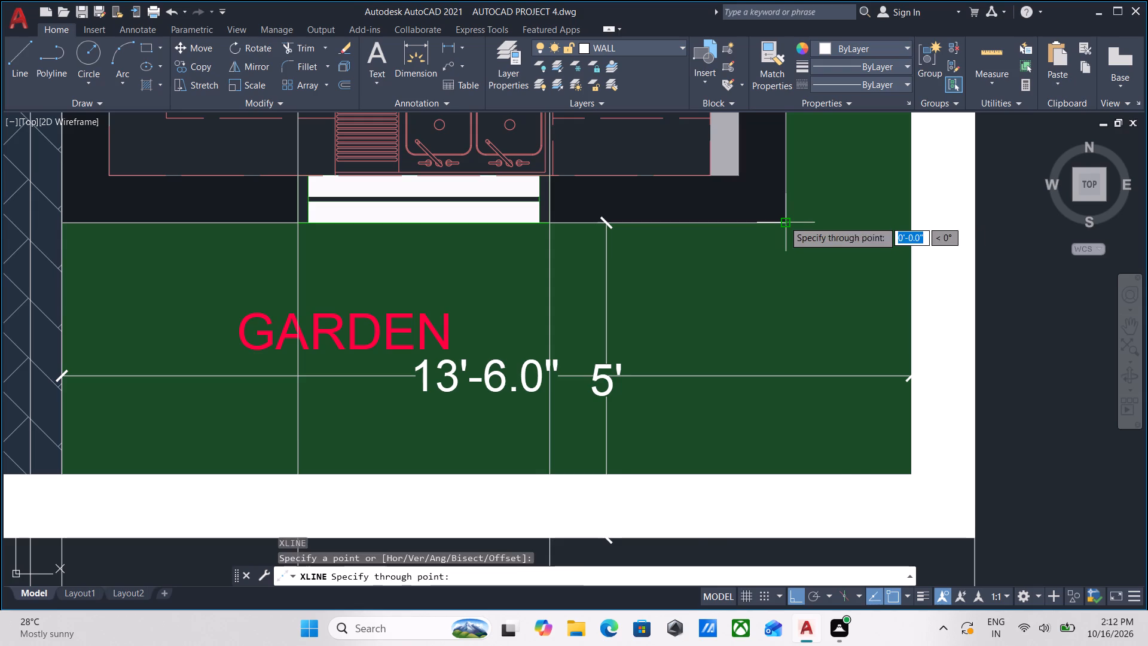
{"action": "scroll", "coordinate": [793, 266], "scroll_direction": "down", "scroll_amount": 2}
{"action": "middle_click_drag", "start_coordinate": [793, 266], "coordinate": [831, 160]}
{"action": "scroll", "coordinate": [864, 410], "scroll_direction": "down", "scroll_amount": 1}
{"action": "middle_click_drag", "start_coordinate": [864, 410], "coordinate": [900, 215]}
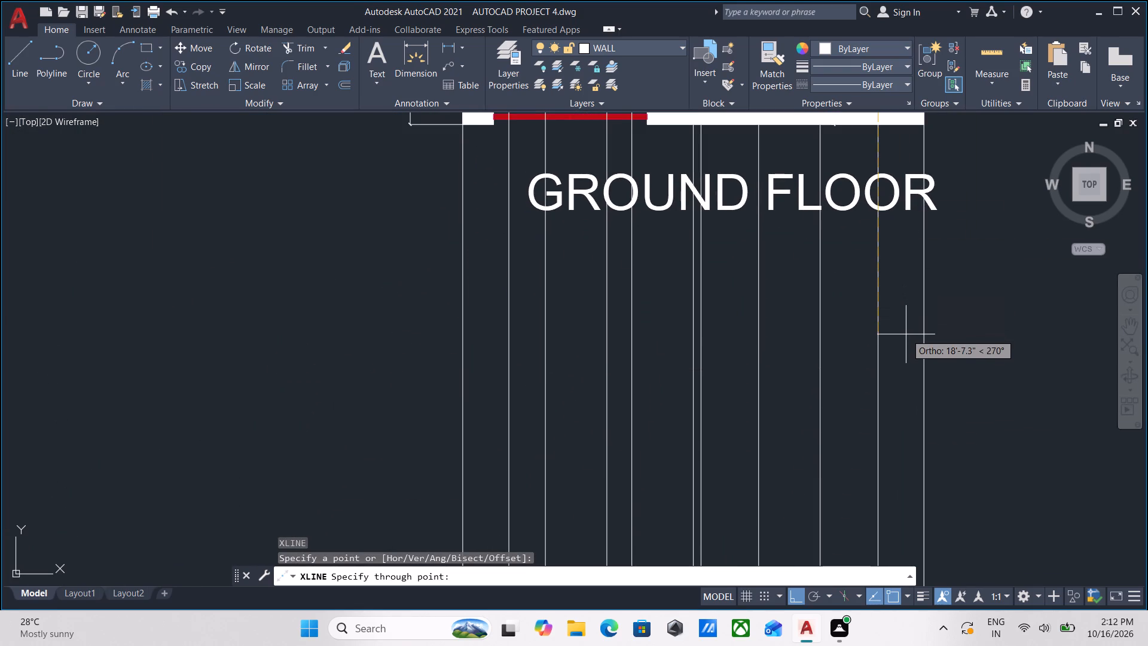
{"action": "left_click", "coordinate": [906, 335]}
{"action": "scroll", "coordinate": [906, 335], "scroll_direction": "down", "scroll_amount": 1}
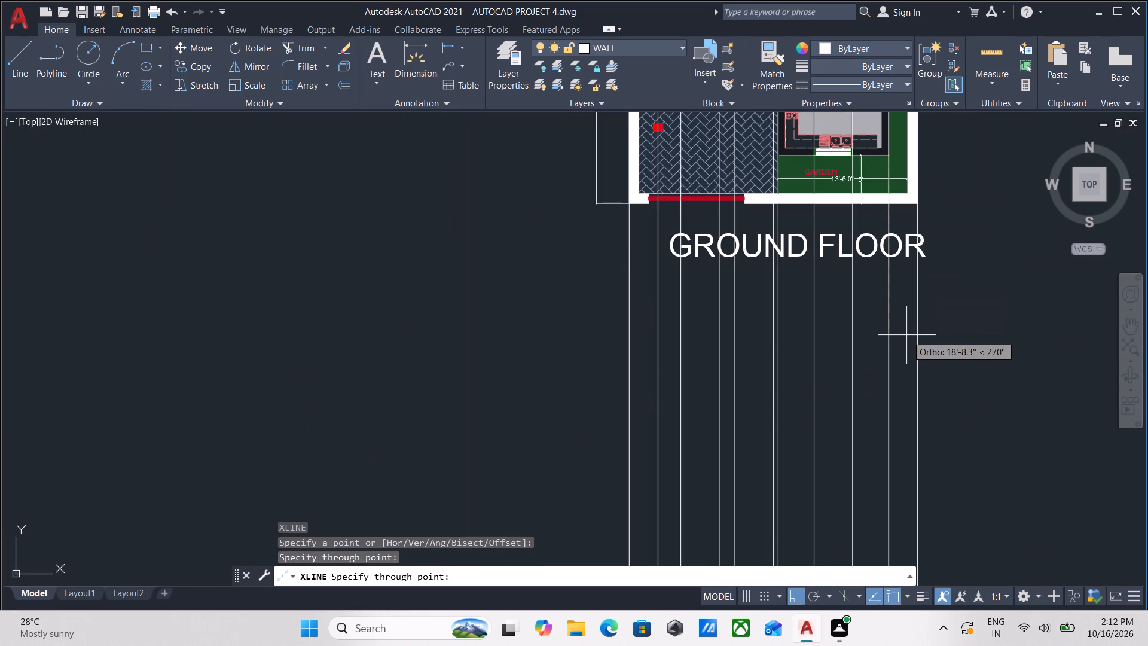
{"action": "key", "text": "Escape"}
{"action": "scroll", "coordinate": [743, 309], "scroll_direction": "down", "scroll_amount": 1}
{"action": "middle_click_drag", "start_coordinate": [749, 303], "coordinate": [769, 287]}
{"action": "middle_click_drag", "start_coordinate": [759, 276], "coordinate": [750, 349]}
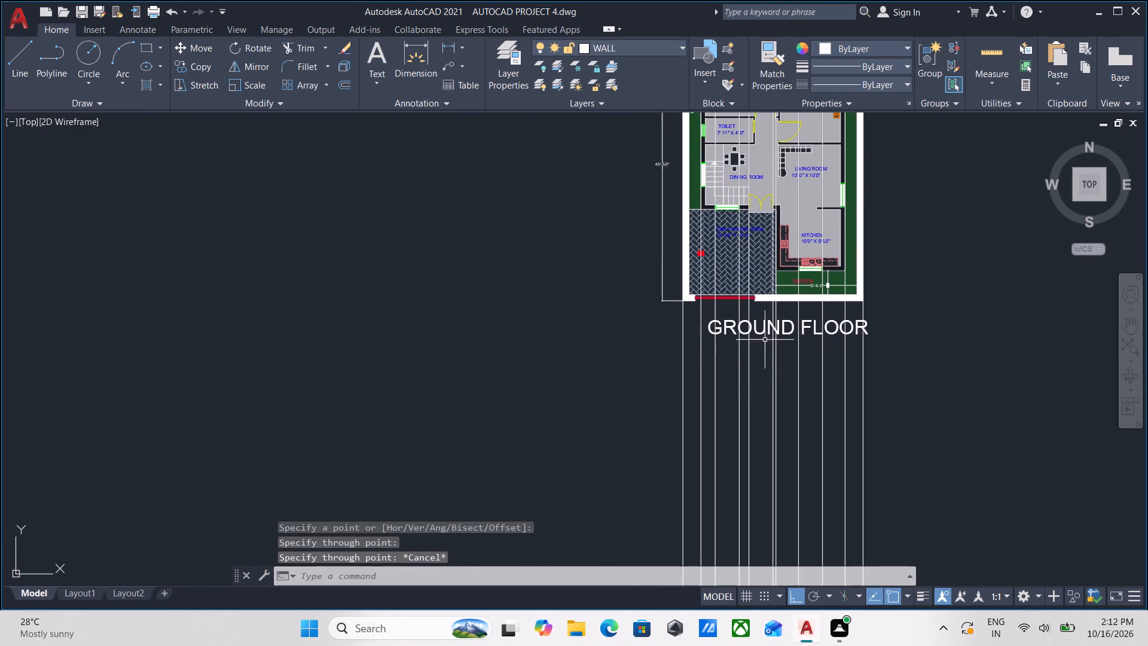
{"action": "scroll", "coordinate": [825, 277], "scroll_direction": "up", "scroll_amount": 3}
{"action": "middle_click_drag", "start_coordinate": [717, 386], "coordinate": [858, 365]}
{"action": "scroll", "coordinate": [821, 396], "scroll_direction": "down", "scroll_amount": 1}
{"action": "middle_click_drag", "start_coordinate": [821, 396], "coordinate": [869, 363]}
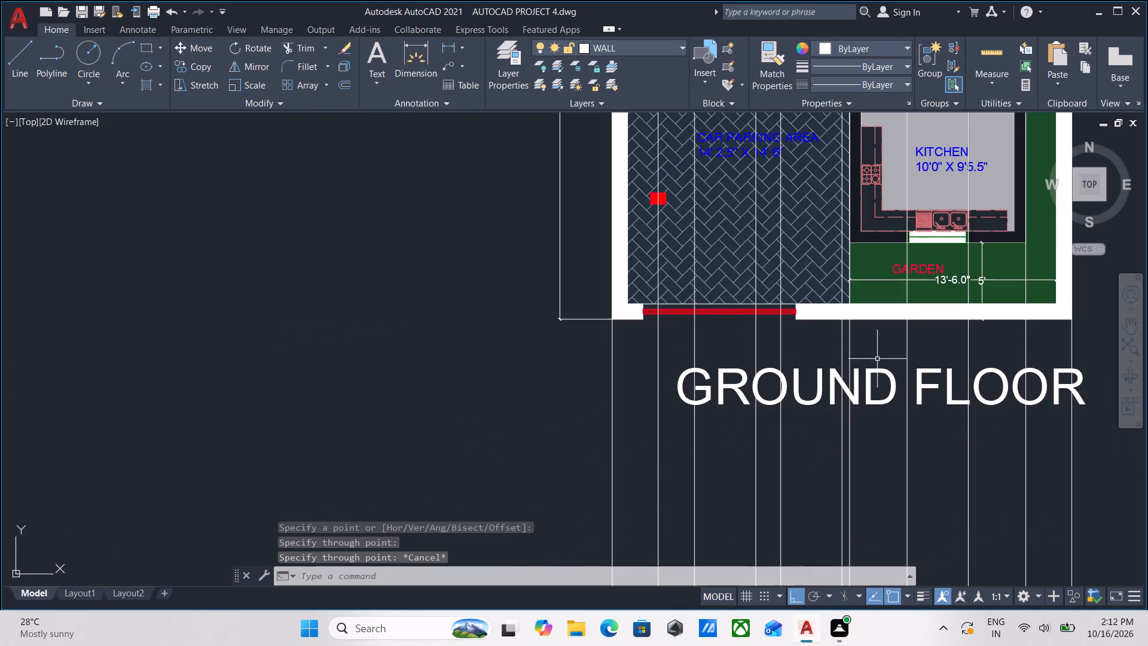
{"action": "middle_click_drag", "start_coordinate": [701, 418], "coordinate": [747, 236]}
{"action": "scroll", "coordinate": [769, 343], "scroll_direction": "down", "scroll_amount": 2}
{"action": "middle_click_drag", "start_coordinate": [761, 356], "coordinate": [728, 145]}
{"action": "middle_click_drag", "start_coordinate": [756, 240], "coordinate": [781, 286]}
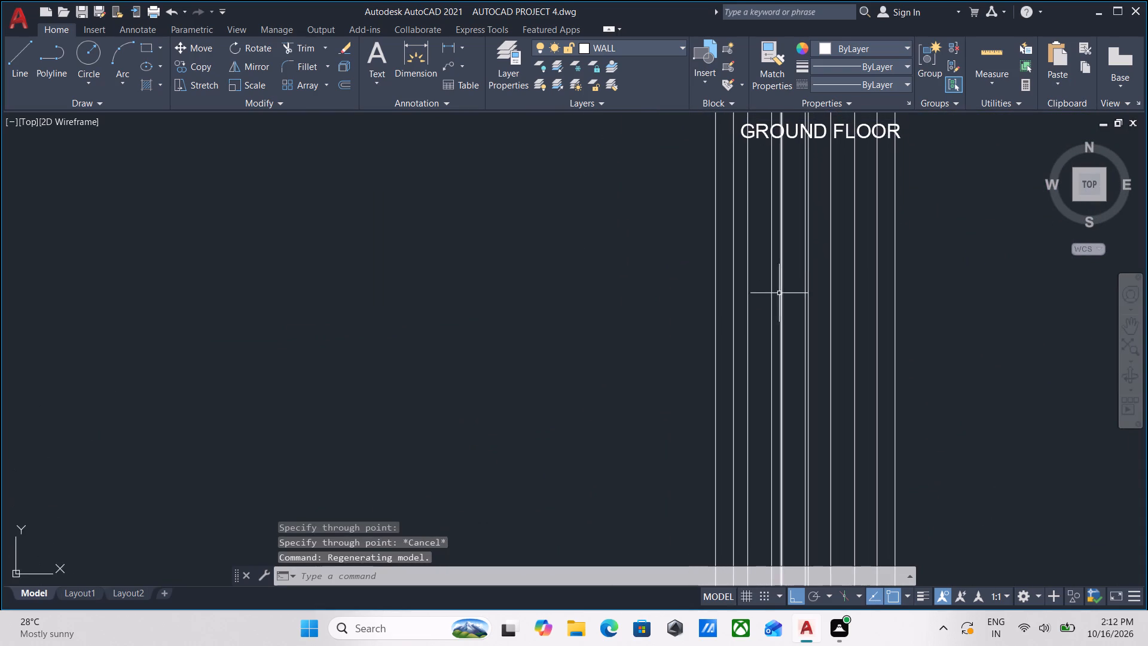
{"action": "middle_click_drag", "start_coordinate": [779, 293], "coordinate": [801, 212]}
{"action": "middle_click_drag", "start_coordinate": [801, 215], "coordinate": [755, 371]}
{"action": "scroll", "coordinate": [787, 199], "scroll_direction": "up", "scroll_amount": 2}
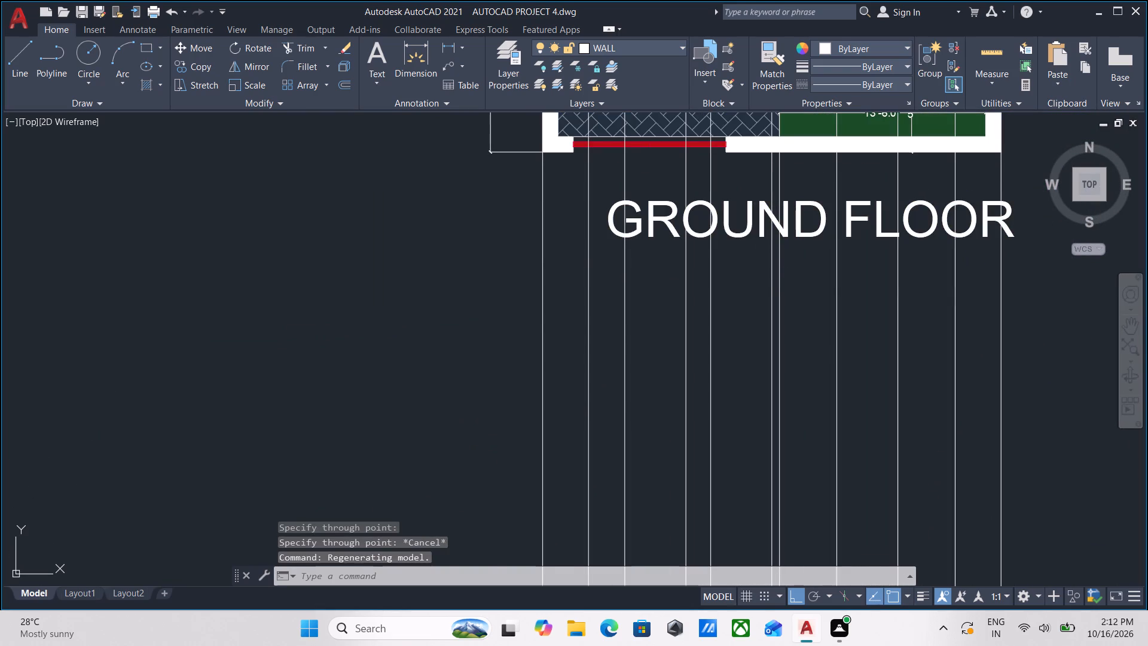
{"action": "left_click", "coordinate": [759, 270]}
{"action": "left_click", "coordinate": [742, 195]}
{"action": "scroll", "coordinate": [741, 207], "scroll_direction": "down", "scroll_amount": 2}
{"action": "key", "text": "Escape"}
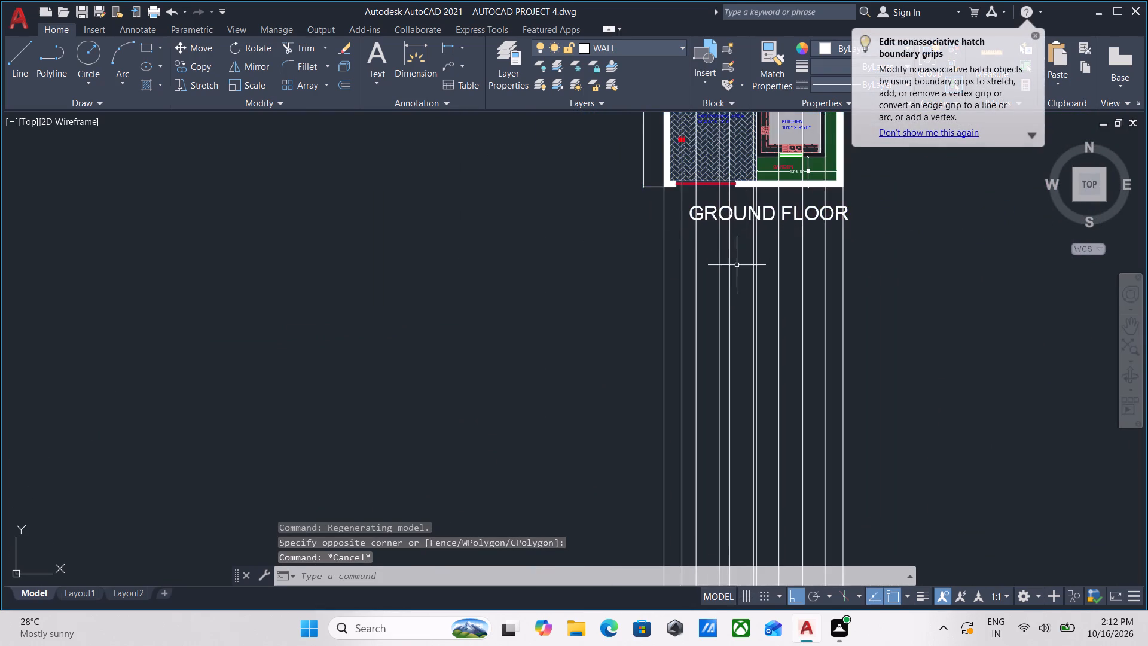
Draw a horizontal construction line across the projected vertical lines, well below the GROUND FLOOR title.
{"action": "middle_click_drag", "start_coordinate": [741, 254], "coordinate": [758, 142]}
{"action": "middle_click_drag", "start_coordinate": [753, 282], "coordinate": [773, 209]}
{"action": "middle_click_drag", "start_coordinate": [750, 280], "coordinate": [741, 303]}
{"action": "middle_click_drag", "start_coordinate": [744, 242], "coordinate": [658, 346]}
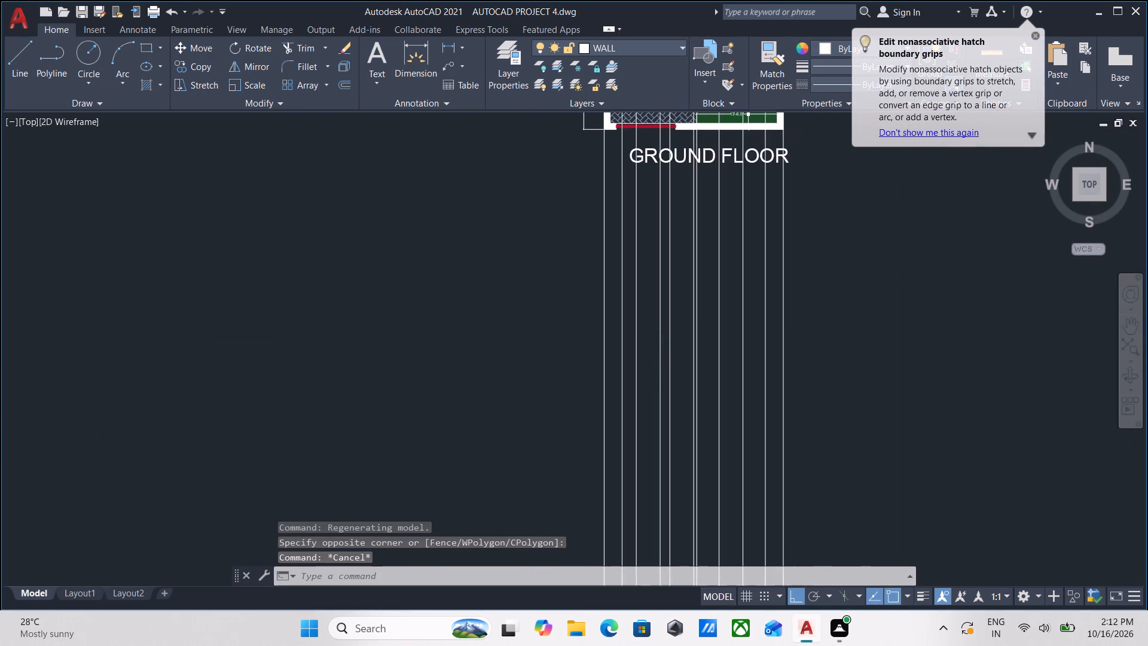
{"action": "middle_click_drag", "start_coordinate": [678, 297], "coordinate": [677, 346]}
{"action": "scroll", "coordinate": [677, 346], "scroll_direction": "up", "scroll_amount": 1}
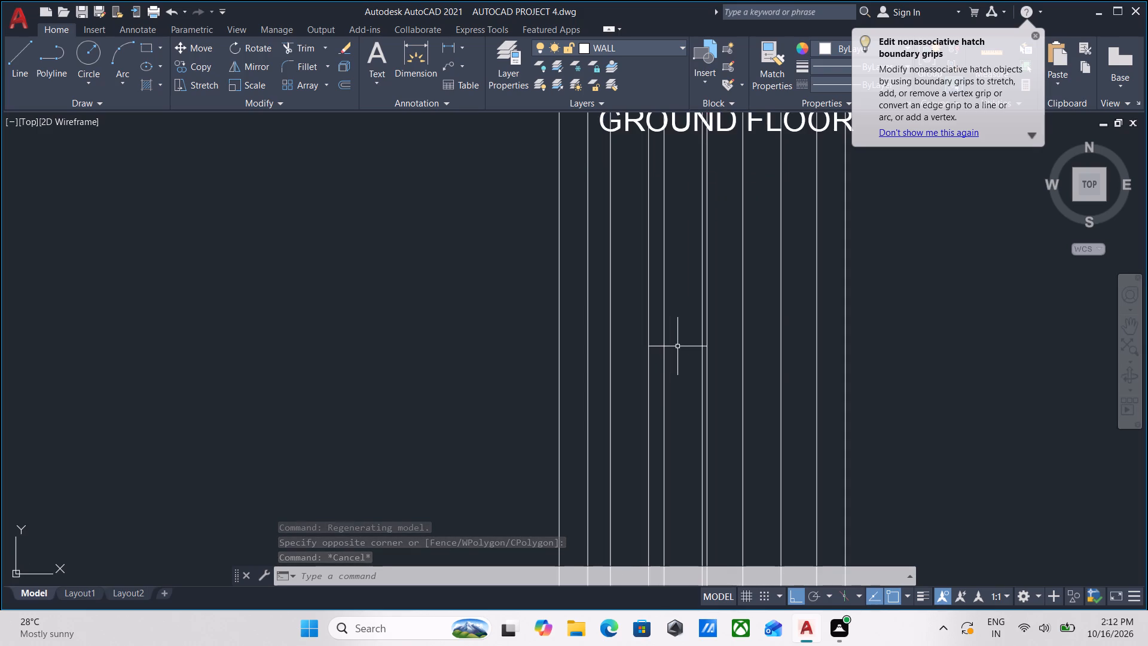
{"action": "middle_click_drag", "start_coordinate": [677, 346], "coordinate": [802, 236]}
{"action": "type", "text": "xl"}
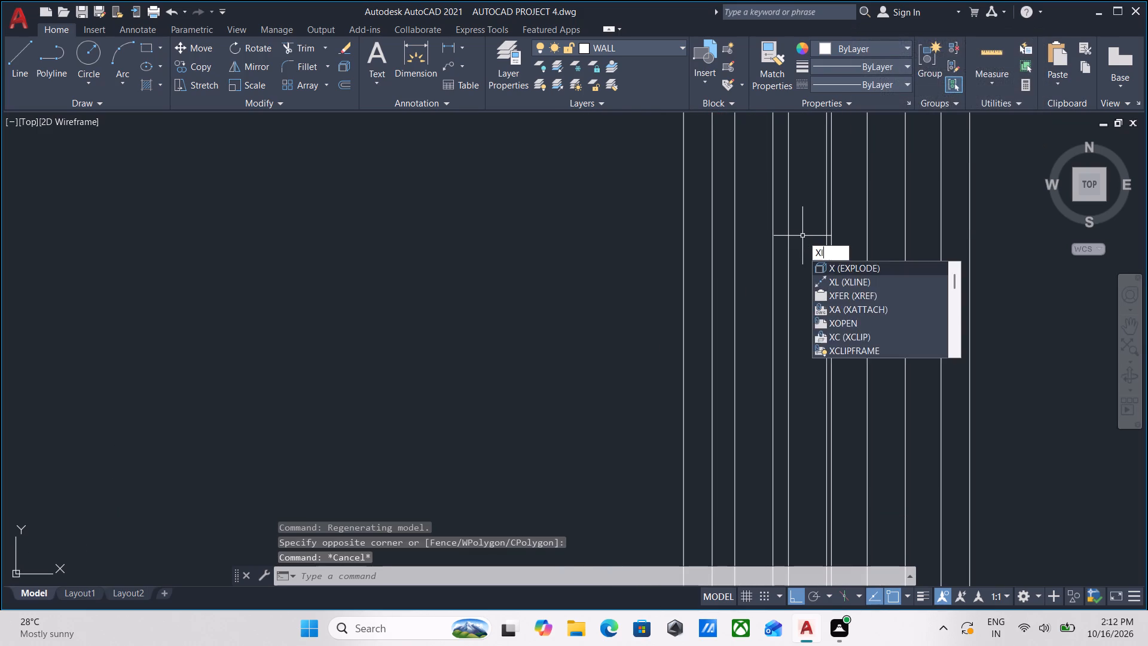
{"action": "key", "text": "Return"}
{"action": "scroll", "coordinate": [728, 418], "scroll_direction": "down", "scroll_amount": 1}
{"action": "middle_click_drag", "start_coordinate": [715, 416], "coordinate": [723, 352]}
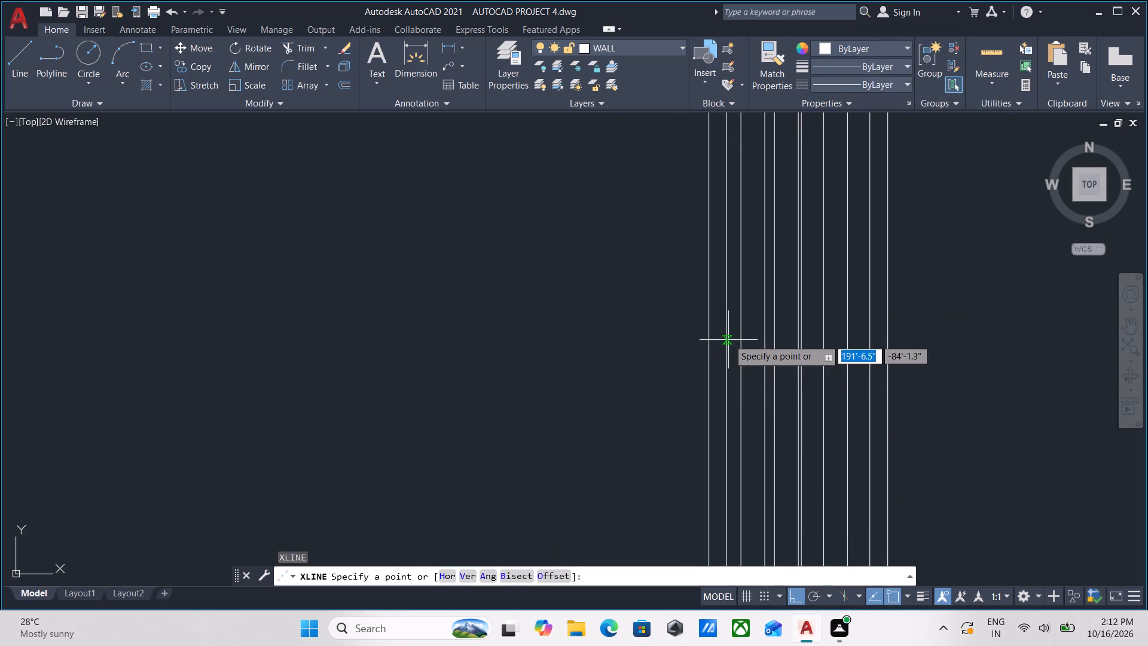
{"action": "left_click", "coordinate": [706, 345]}
{"action": "left_click", "coordinate": [588, 351]}
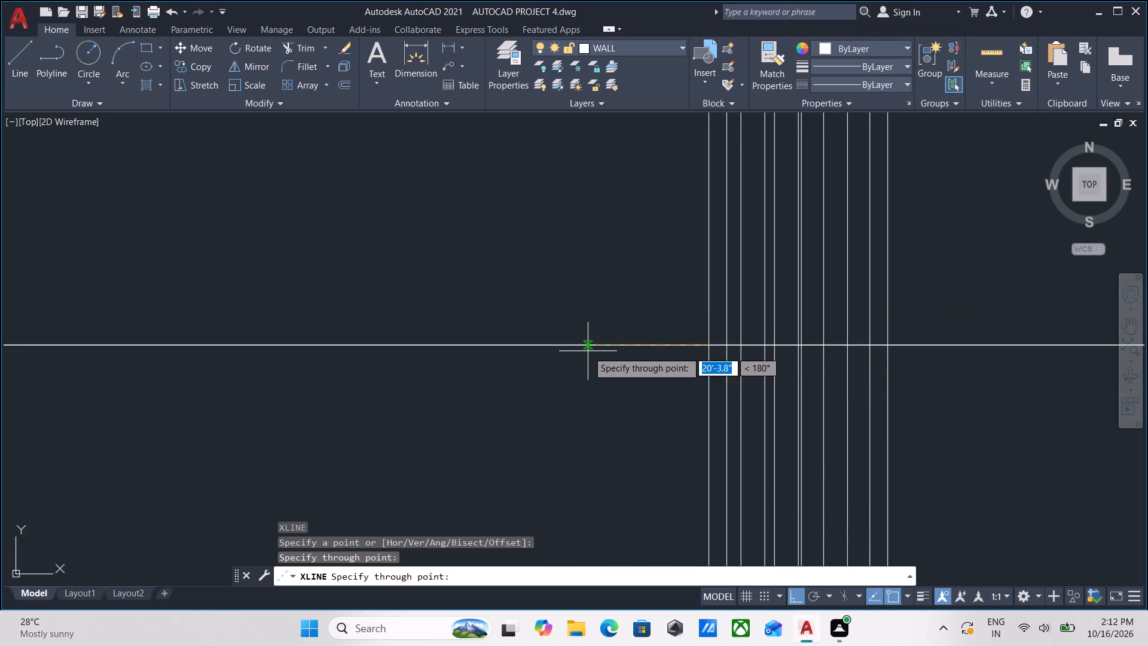
{"action": "key", "text": "Escape"}
Offset the horizontal construction line 10' upward.
{"action": "middle_click_drag", "start_coordinate": [601, 342], "coordinate": [600, 361]}
{"action": "left_click_drag", "start_coordinate": [660, 397], "coordinate": [657, 389]}
{"action": "left_click", "coordinate": [628, 336]}
{"action": "middle_click_drag", "start_coordinate": [628, 335], "coordinate": [620, 354]}
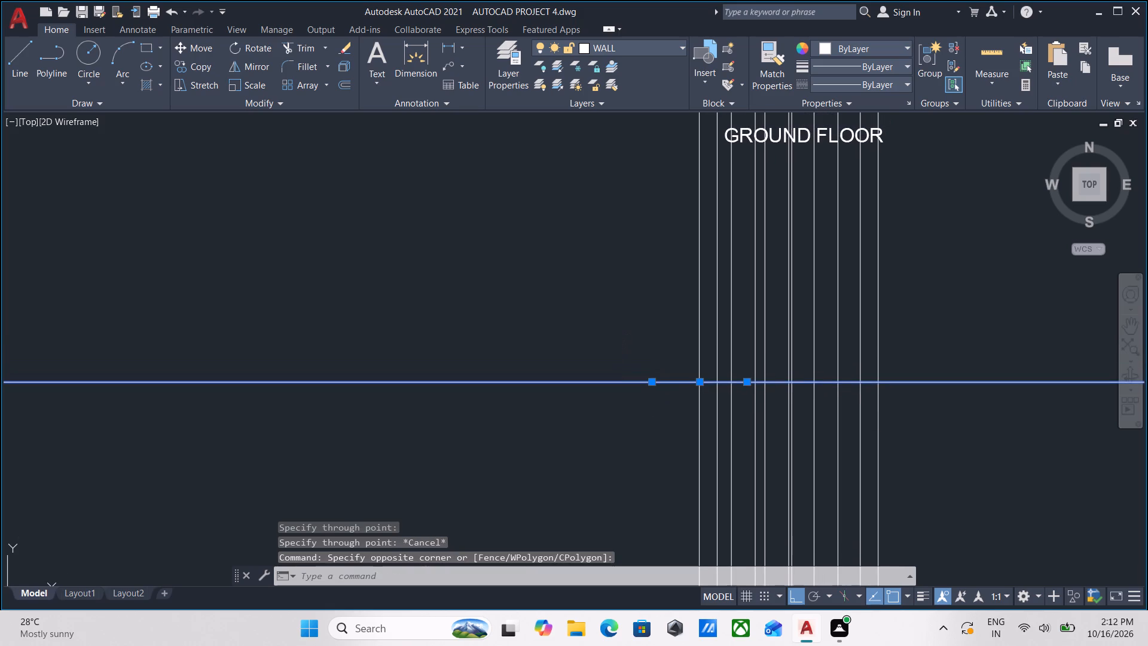
{"action": "key", "text": "o"}
{"action": "key", "text": "Return"}
{"action": "left_click", "coordinate": [630, 376]}
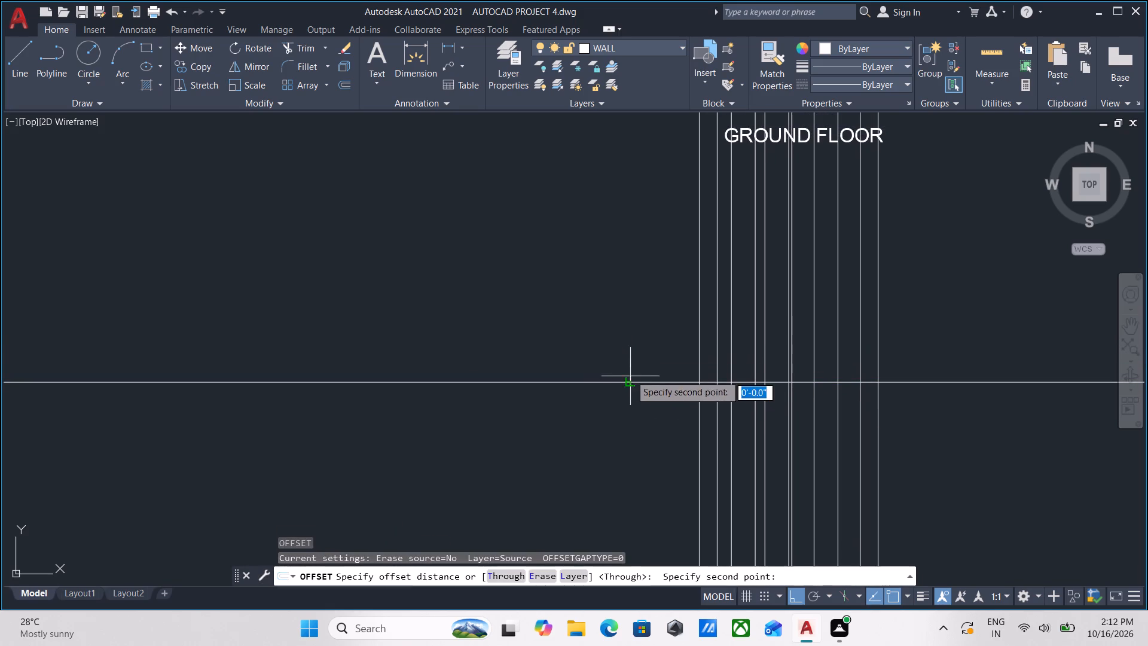
{"action": "left_click", "coordinate": [630, 348]}
{"action": "scroll", "coordinate": [644, 318], "scroll_direction": "up", "scroll_amount": 2}
{"action": "scroll", "coordinate": [645, 318], "scroll_direction": "down", "scroll_amount": 3}
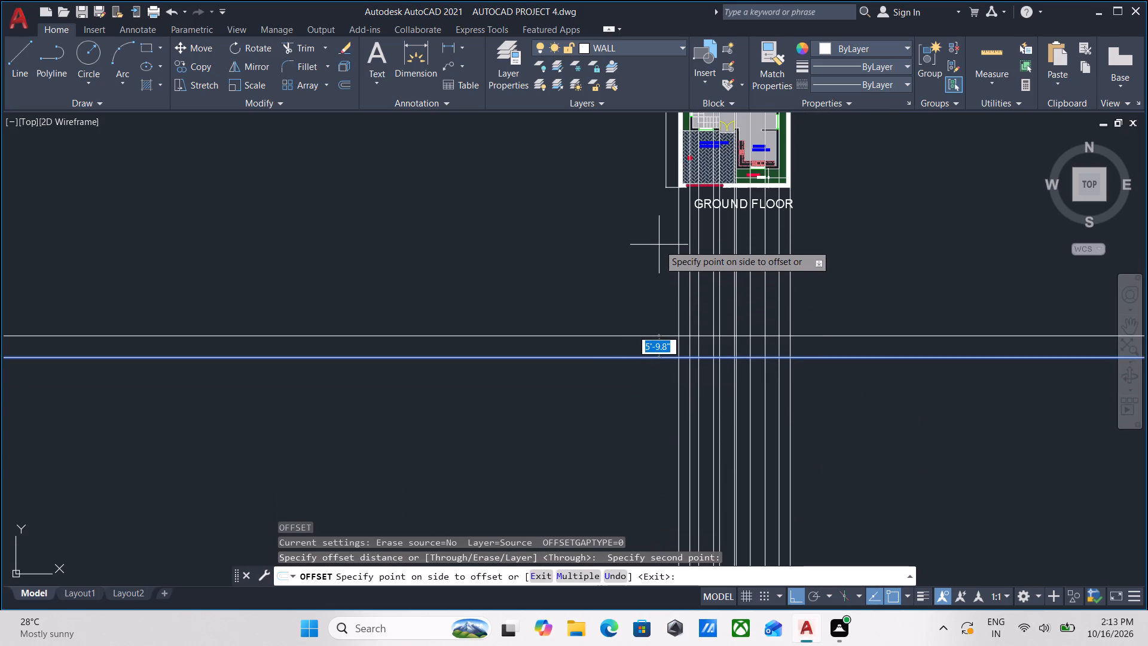
{"action": "type", "text": "10'"}
{"action": "key", "text": "Return"}
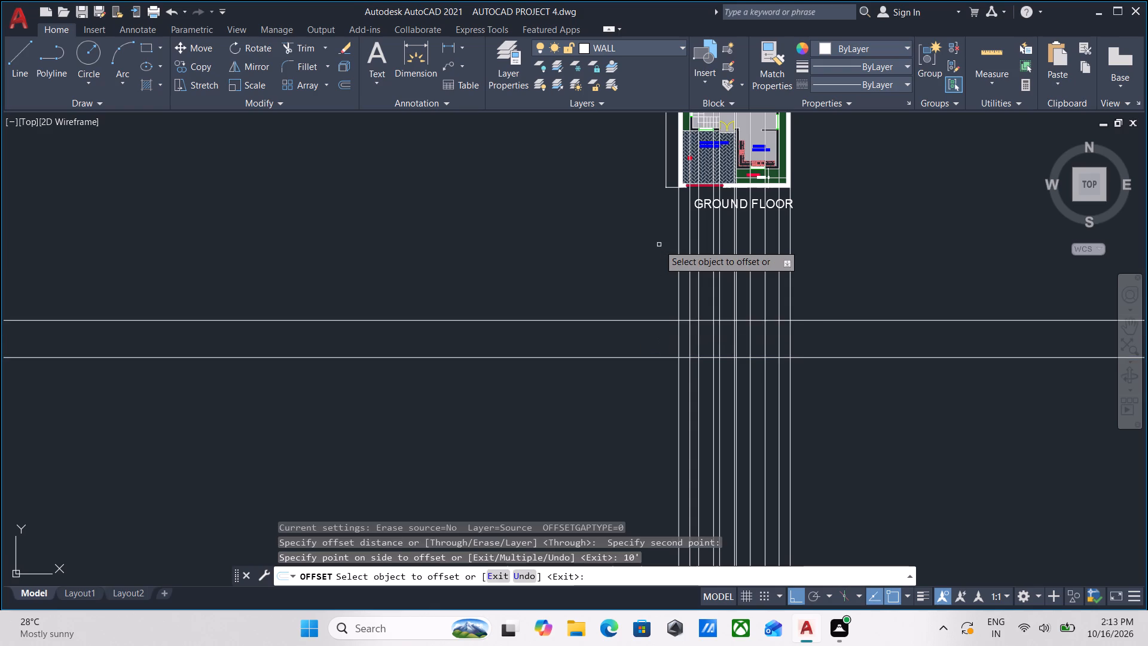
Offset the upper horizontal level line 6" upward.
{"action": "left_click", "coordinate": [649, 319]}
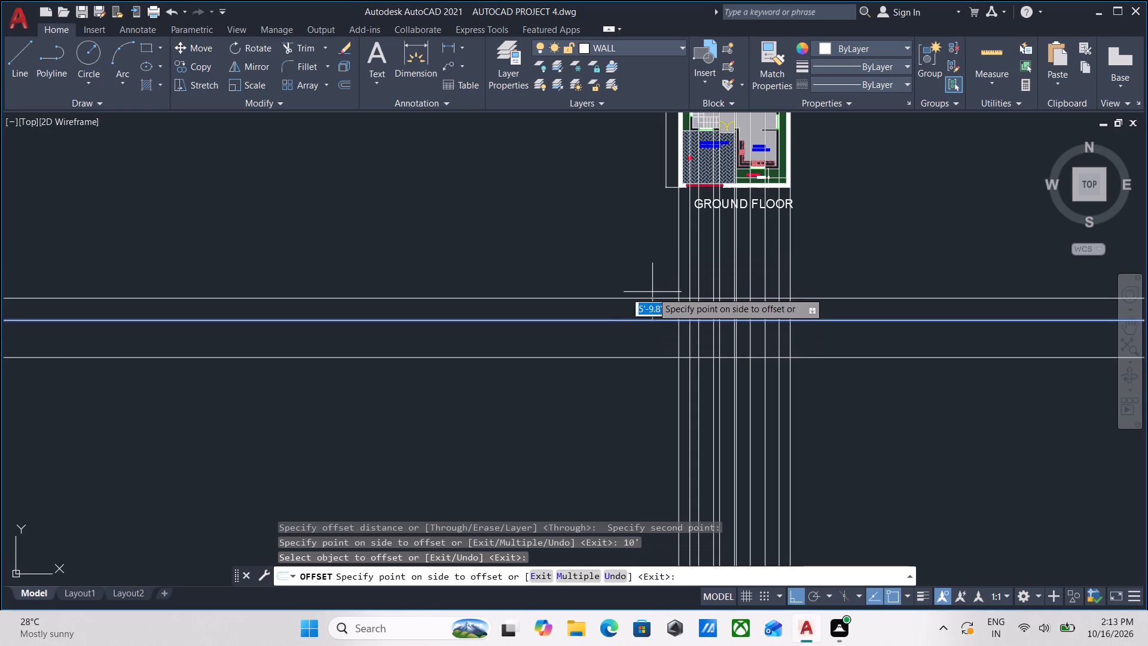
{"action": "key", "text": "6"}
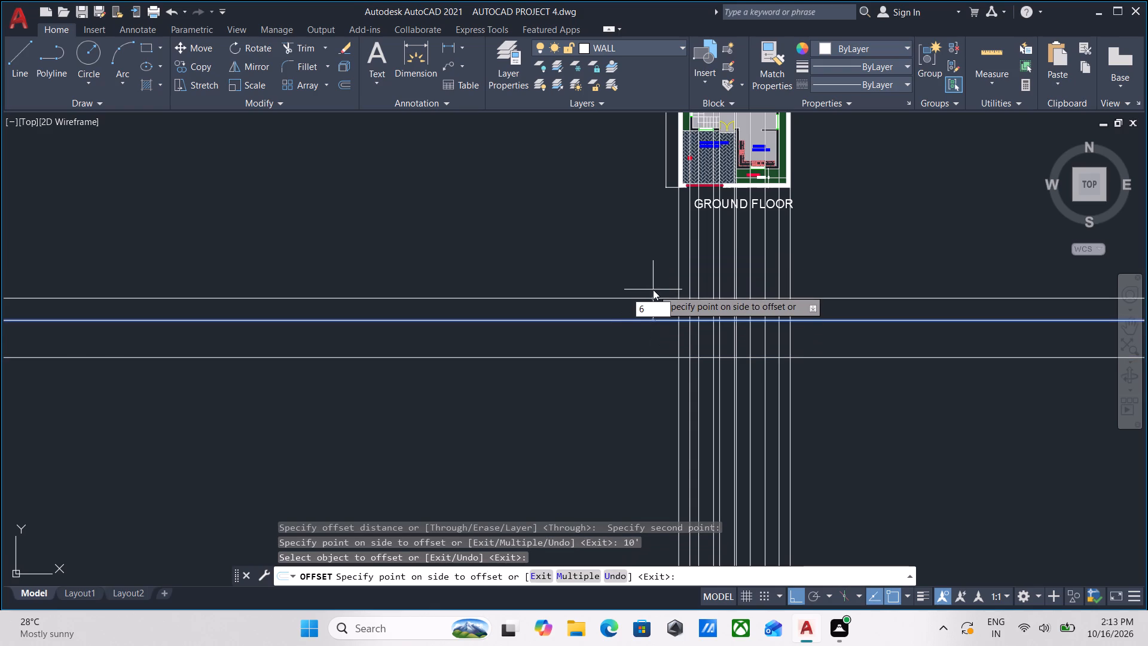
{"action": "key", "text": "shift+quotedbl"}
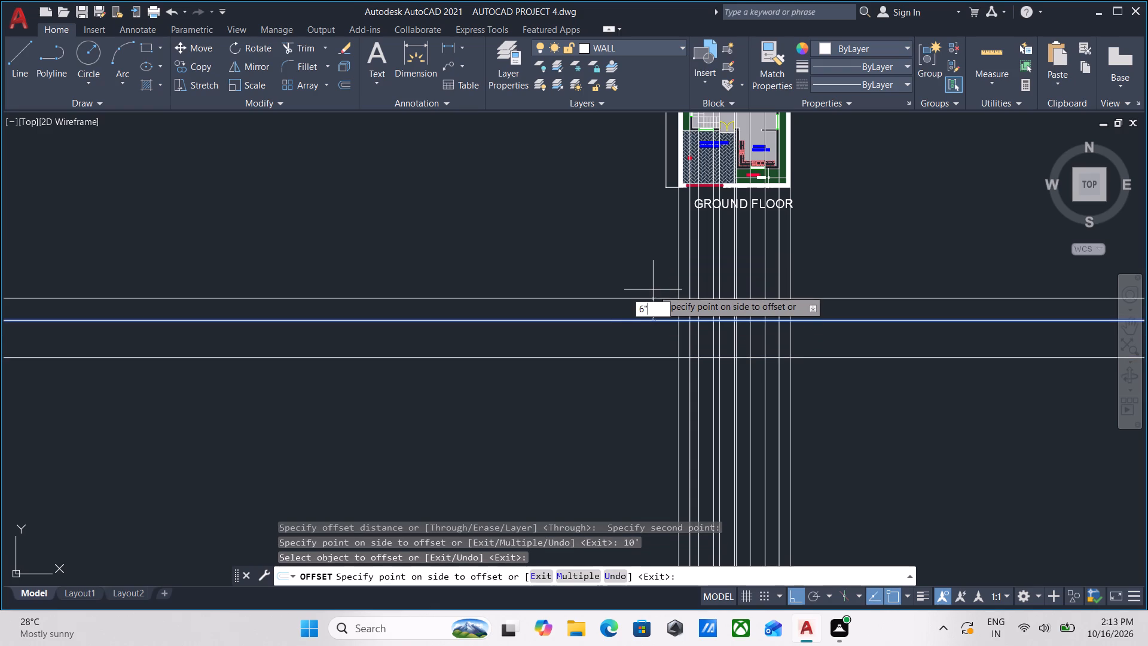
{"action": "key", "text": "Return"}
{"action": "scroll", "coordinate": [653, 290], "scroll_direction": "up", "scroll_amount": 3}
{"action": "middle_click_drag", "start_coordinate": [676, 296], "coordinate": [579, 219]}
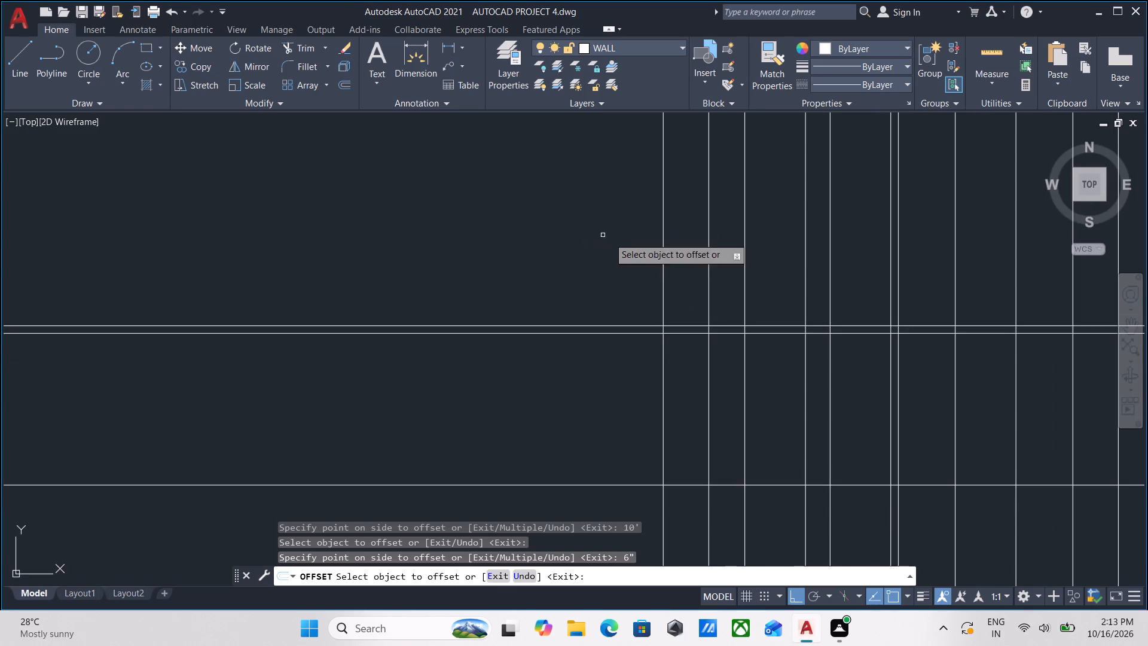
{"action": "scroll", "coordinate": [633, 249], "scroll_direction": "down", "scroll_amount": 1}
{"action": "middle_click_drag", "start_coordinate": [633, 249], "coordinate": [512, 318]}
{"action": "scroll", "coordinate": [517, 299], "scroll_direction": "down", "scroll_amount": 1}
{"action": "middle_click_drag", "start_coordinate": [517, 299], "coordinate": [538, 433]}
{"action": "middle_click_drag", "start_coordinate": [551, 410], "coordinate": [549, 391]}
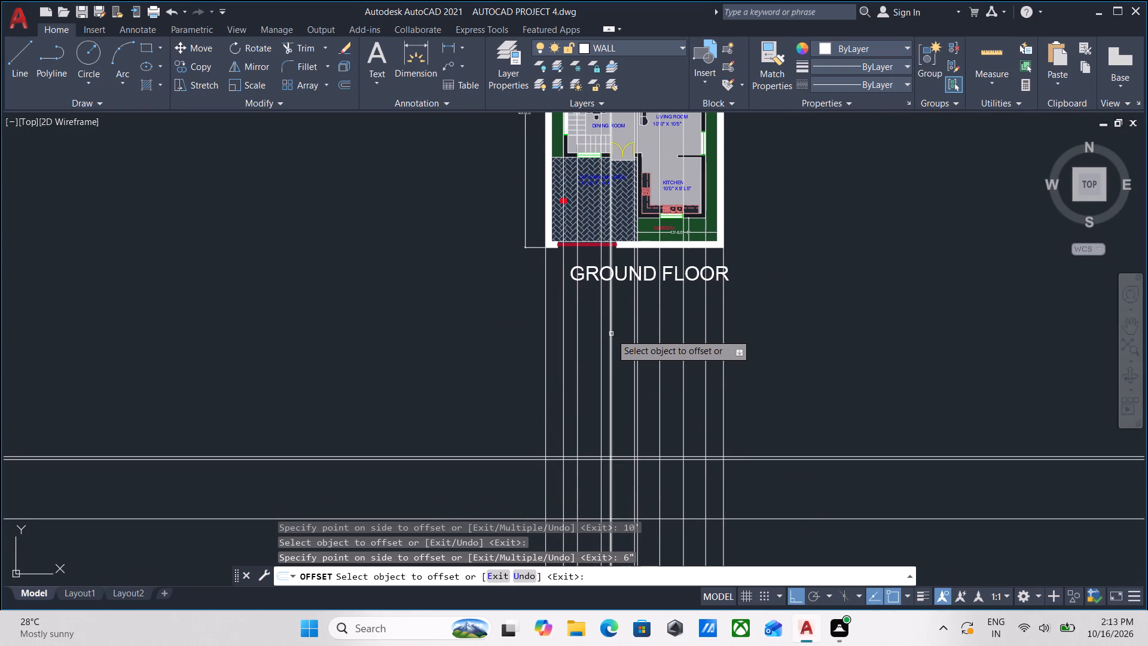
{"action": "middle_click_drag", "start_coordinate": [611, 334], "coordinate": [613, 281]}
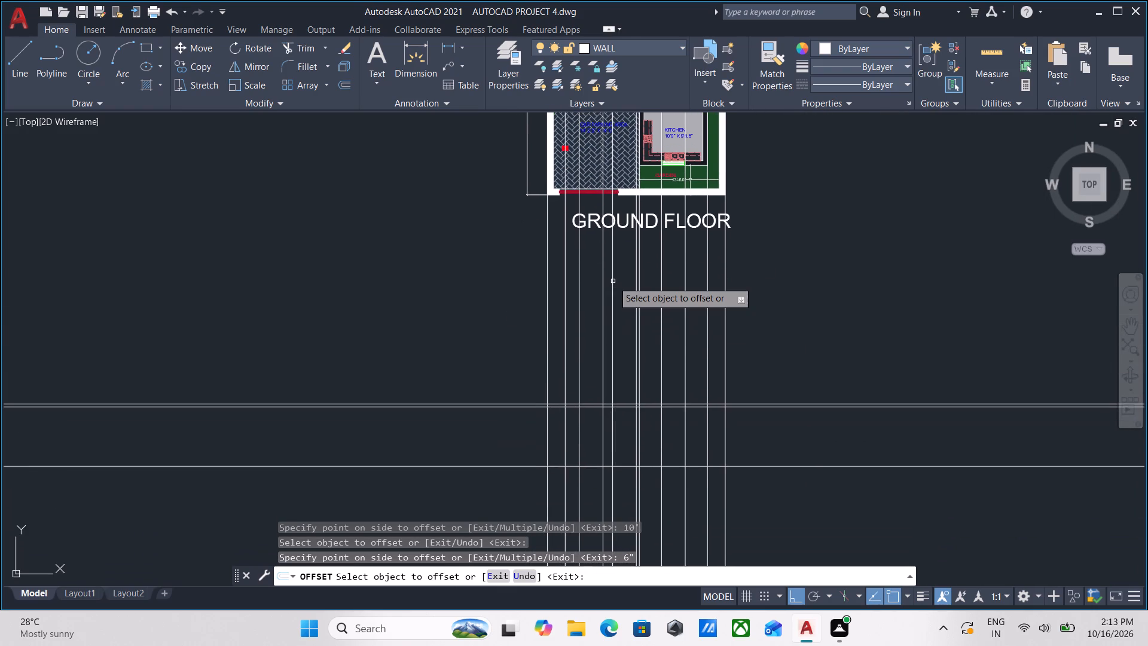
{"action": "scroll", "coordinate": [613, 281], "scroll_direction": "down", "scroll_amount": 1}
{"action": "scroll", "coordinate": [613, 281], "scroll_direction": "up", "scroll_amount": 1}
{"action": "scroll", "coordinate": [613, 281], "scroll_direction": "down", "scroll_amount": 1}
{"action": "middle_click_drag", "start_coordinate": [613, 281], "coordinate": [613, 369]}
{"action": "scroll", "coordinate": [536, 311], "scroll_direction": "up", "scroll_amount": 2}
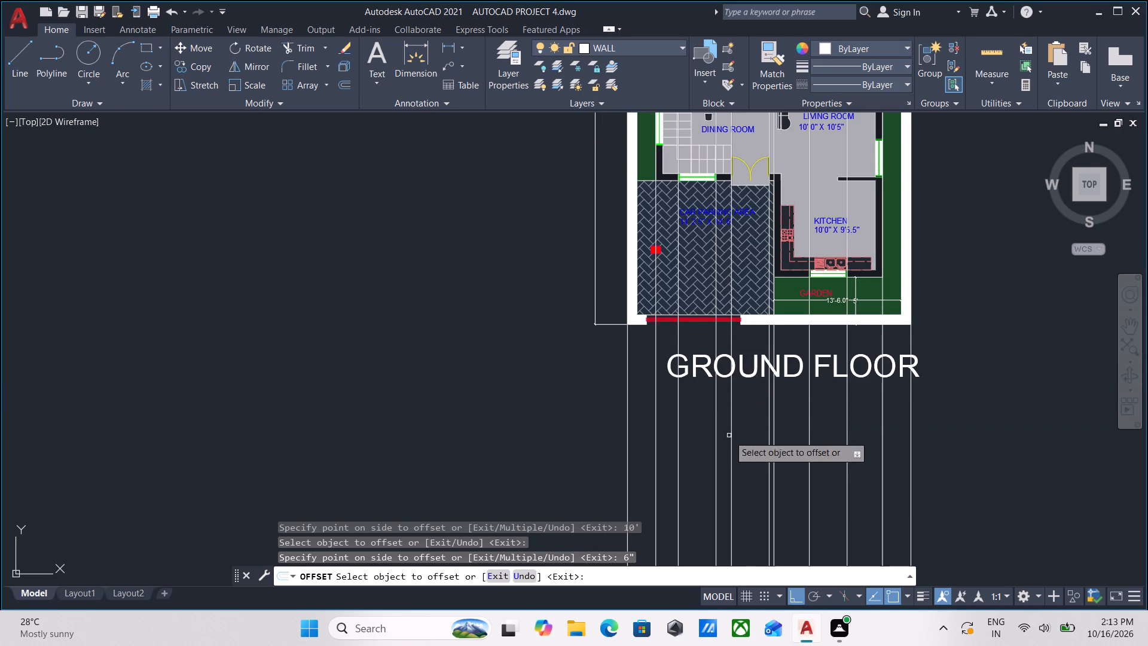
{"action": "middle_click_drag", "start_coordinate": [729, 435], "coordinate": [699, 340]}
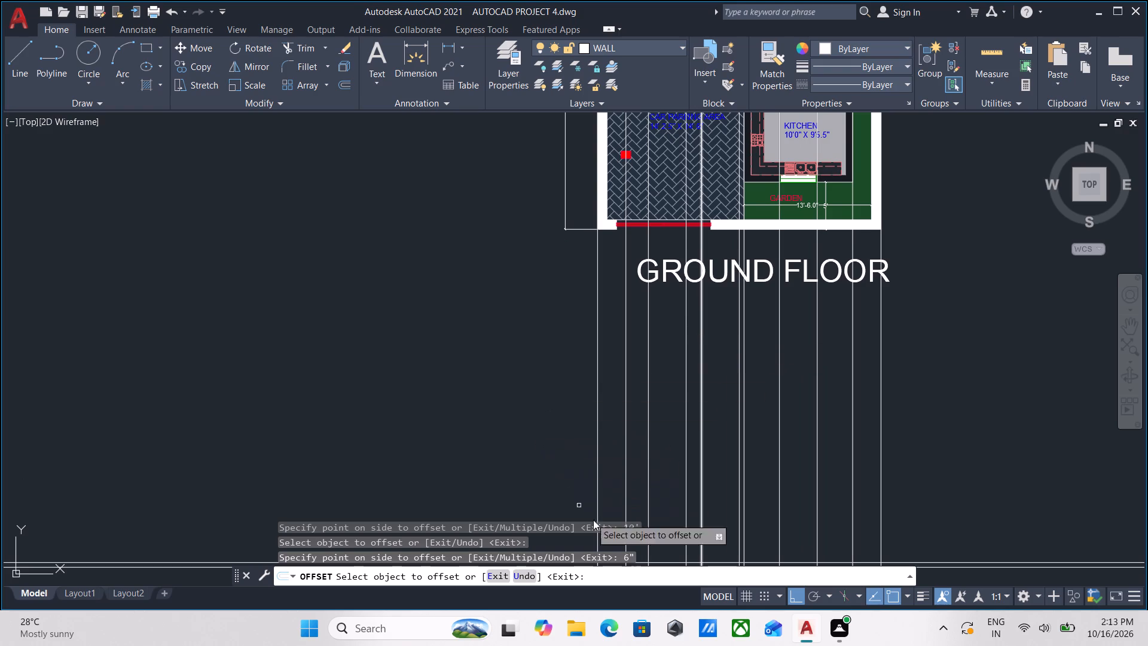
{"action": "middle_click_drag", "start_coordinate": [610, 557], "coordinate": [612, 560]}
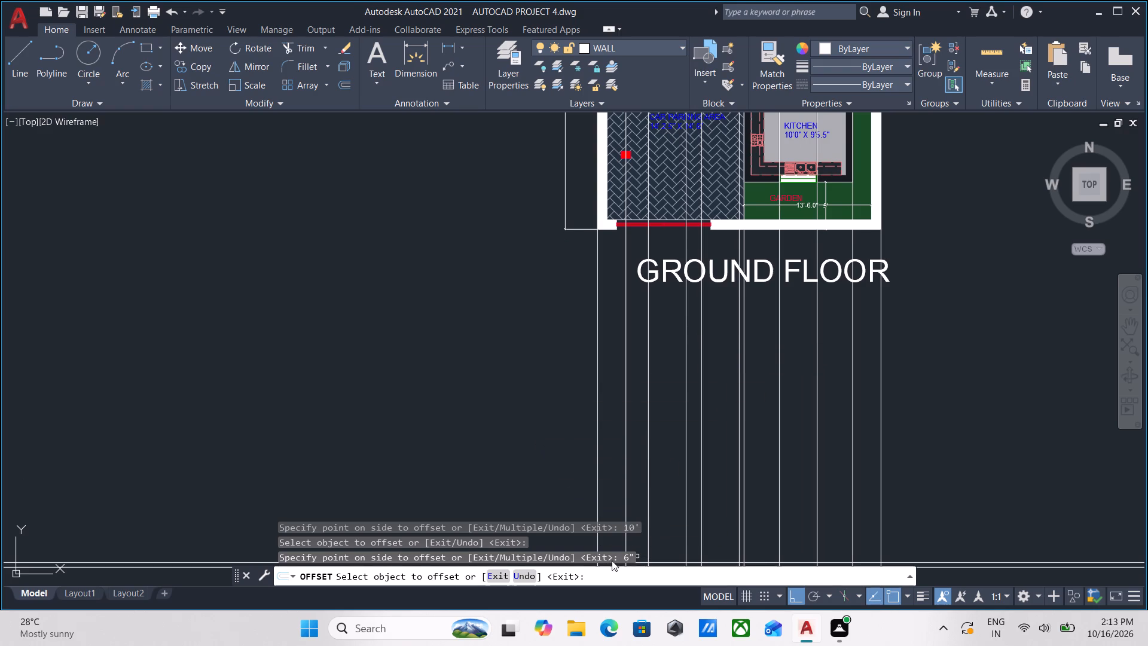
{"action": "middle_click_drag", "start_coordinate": [612, 560], "coordinate": [615, 593]}
{"action": "middle_click_drag", "start_coordinate": [545, 494], "coordinate": [581, 542]}
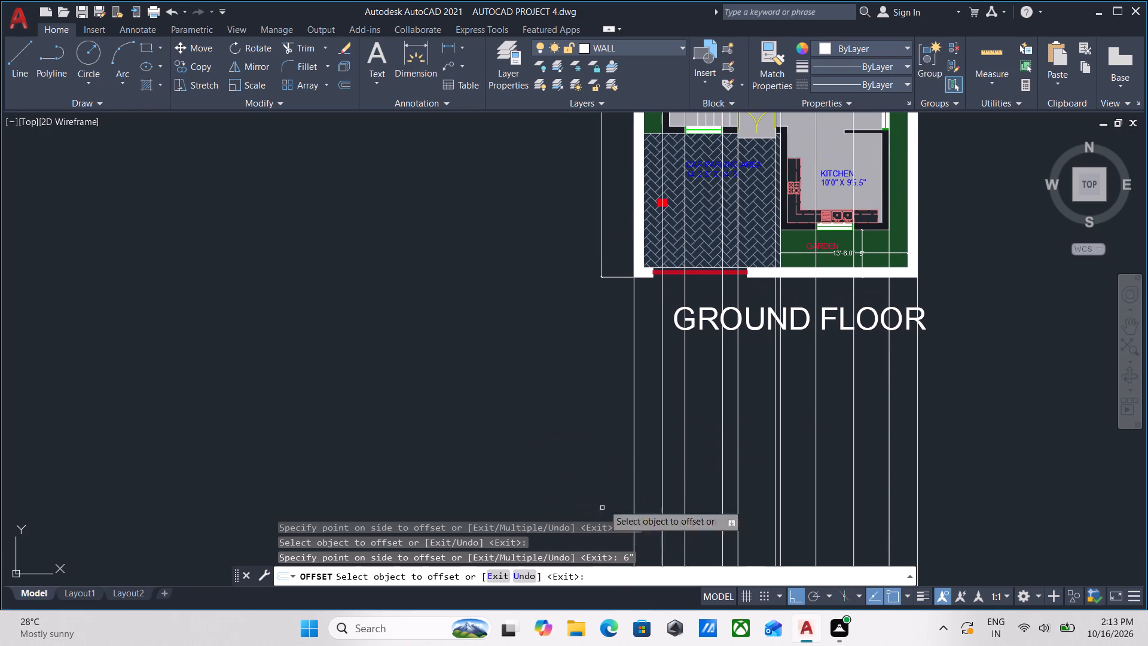
{"action": "key", "text": "Escape"}
Examine the front side of the ground-floor plan and the construction lines projected from it down to the level lines.
{"action": "middle_click_drag", "start_coordinate": [670, 429], "coordinate": [675, 438]}
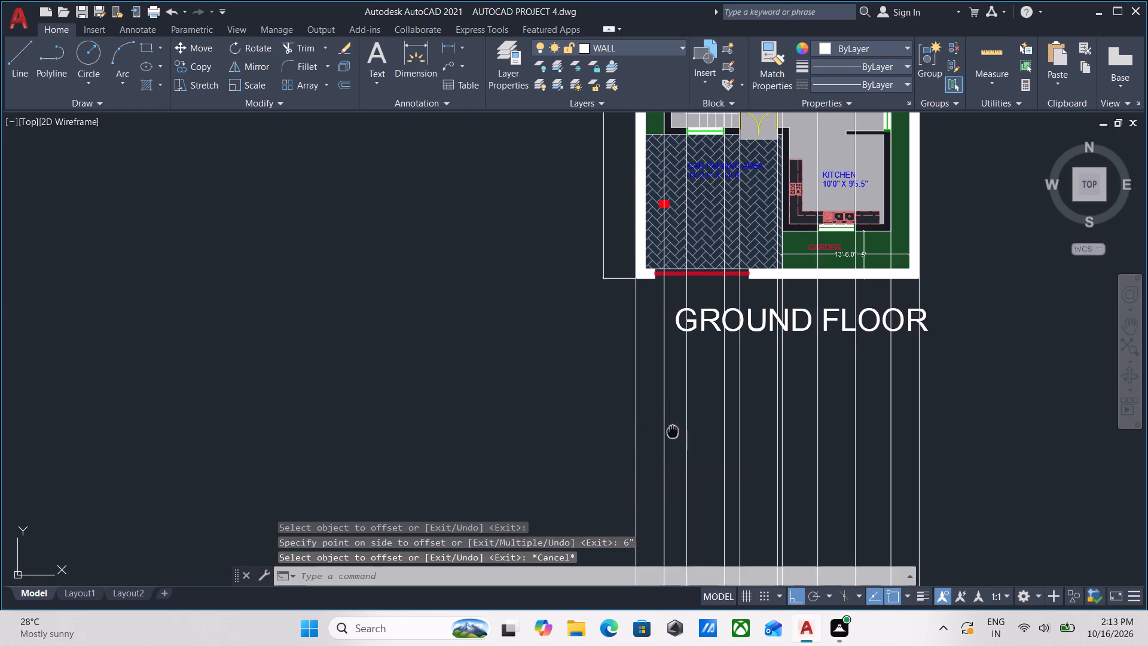
{"action": "middle_click_drag", "start_coordinate": [675, 438], "coordinate": [682, 482]}
{"action": "middle_click_drag", "start_coordinate": [682, 482], "coordinate": [687, 437]}
{"action": "scroll", "coordinate": [682, 482], "scroll_direction": "up", "scroll_amount": 1}
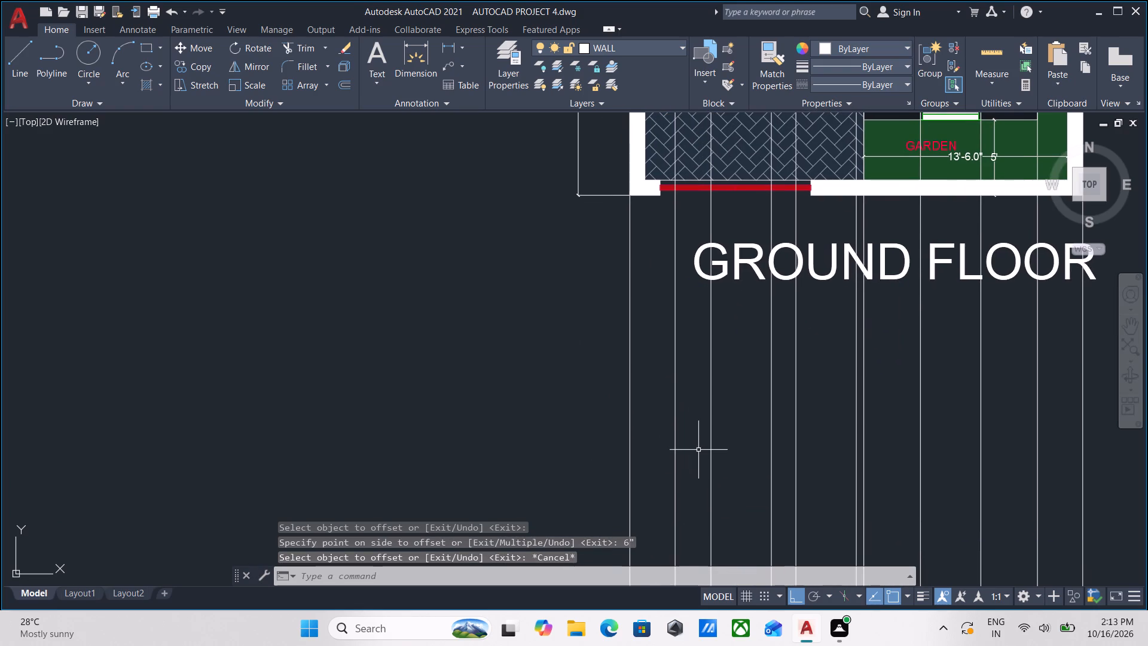
{"action": "scroll", "coordinate": [698, 450], "scroll_direction": "down", "scroll_amount": 1}
{"action": "middle_click_drag", "start_coordinate": [698, 450], "coordinate": [664, 470]}
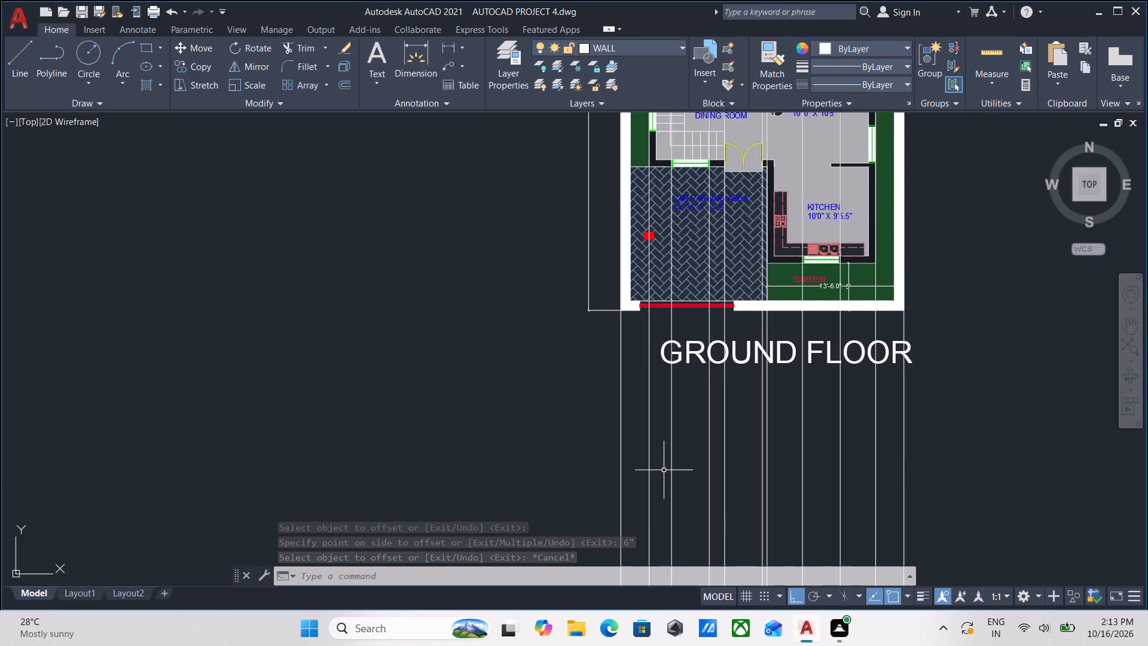
{"action": "middle_click_drag", "start_coordinate": [680, 469], "coordinate": [692, 442]}
{"action": "middle_click_drag", "start_coordinate": [688, 461], "coordinate": [672, 531]}
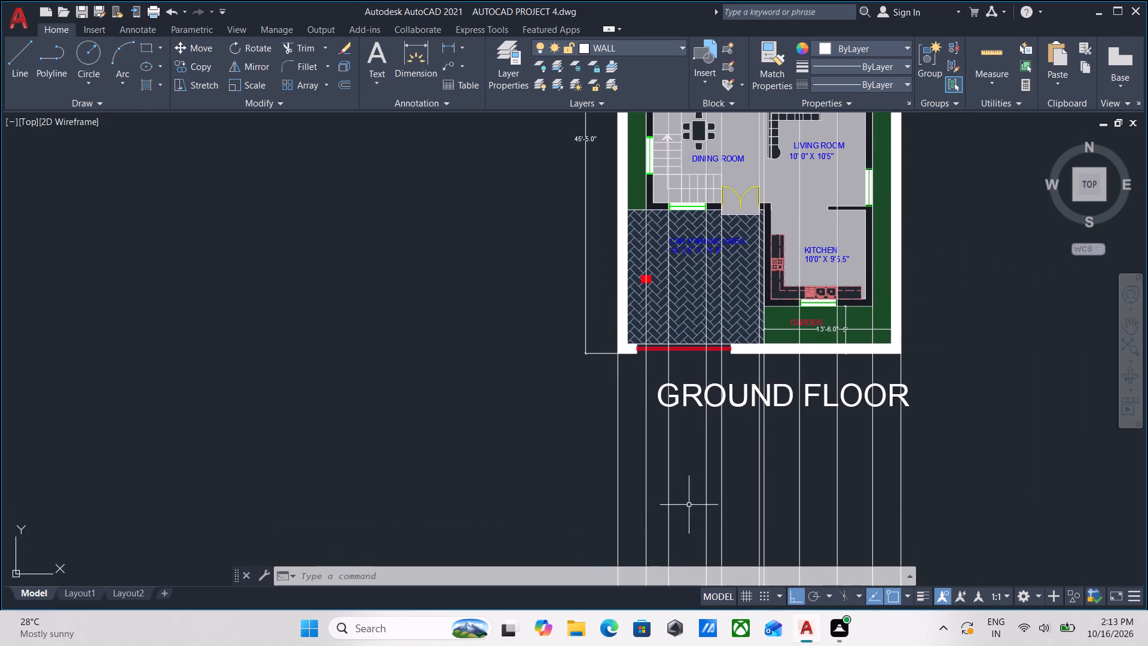
{"action": "middle_click_drag", "start_coordinate": [689, 503], "coordinate": [701, 468]}
{"action": "middle_click_drag", "start_coordinate": [695, 540], "coordinate": [740, 394]}
{"action": "scroll", "coordinate": [773, 440], "scroll_direction": "down", "scroll_amount": 1}
{"action": "middle_click_drag", "start_coordinate": [773, 441], "coordinate": [773, 403]}
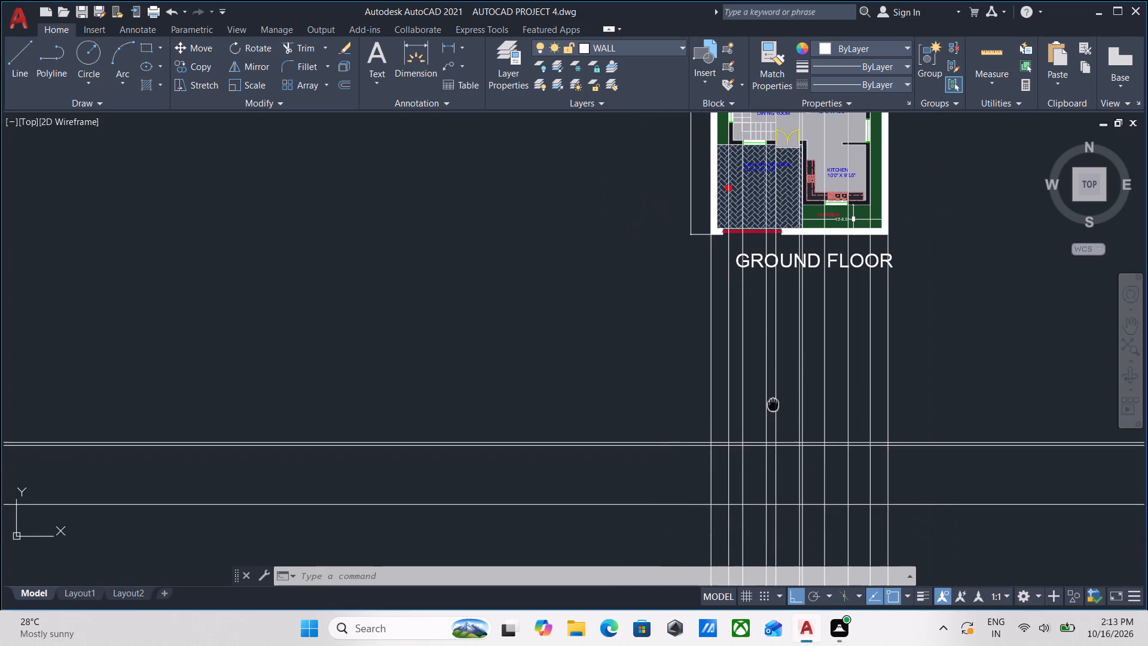
{"action": "middle_click_drag", "start_coordinate": [773, 403], "coordinate": [753, 454]}
{"action": "middle_click_drag", "start_coordinate": [755, 427], "coordinate": [740, 476]}
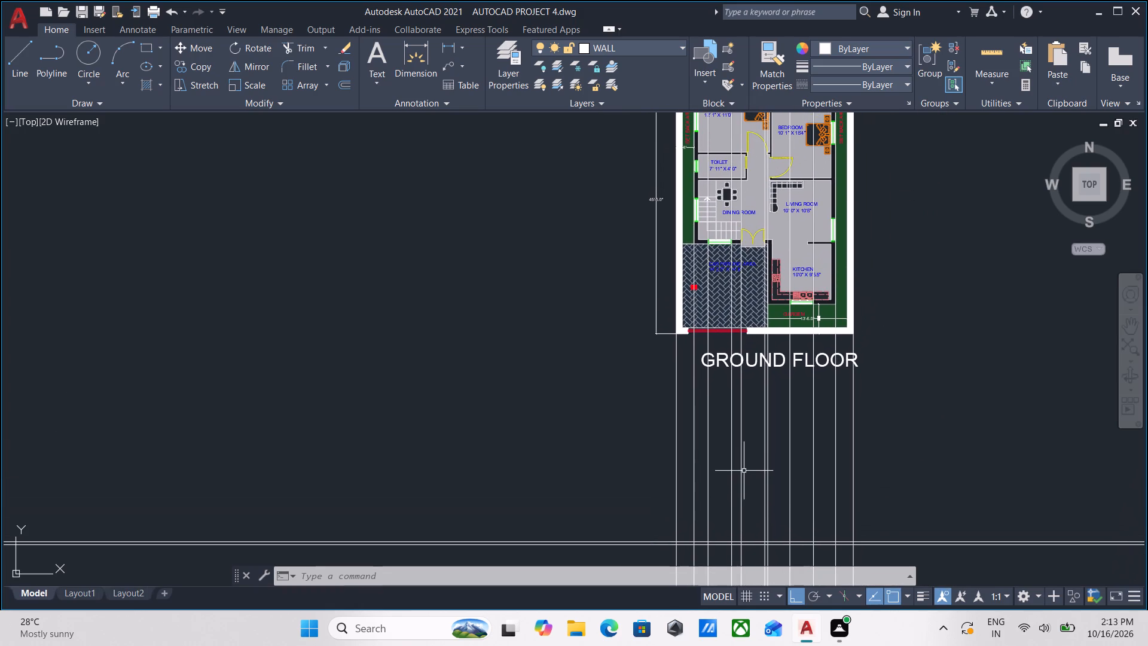
{"action": "middle_click_drag", "start_coordinate": [749, 549], "coordinate": [787, 376]}
{"action": "middle_click_drag", "start_coordinate": [786, 389], "coordinate": [763, 441]}
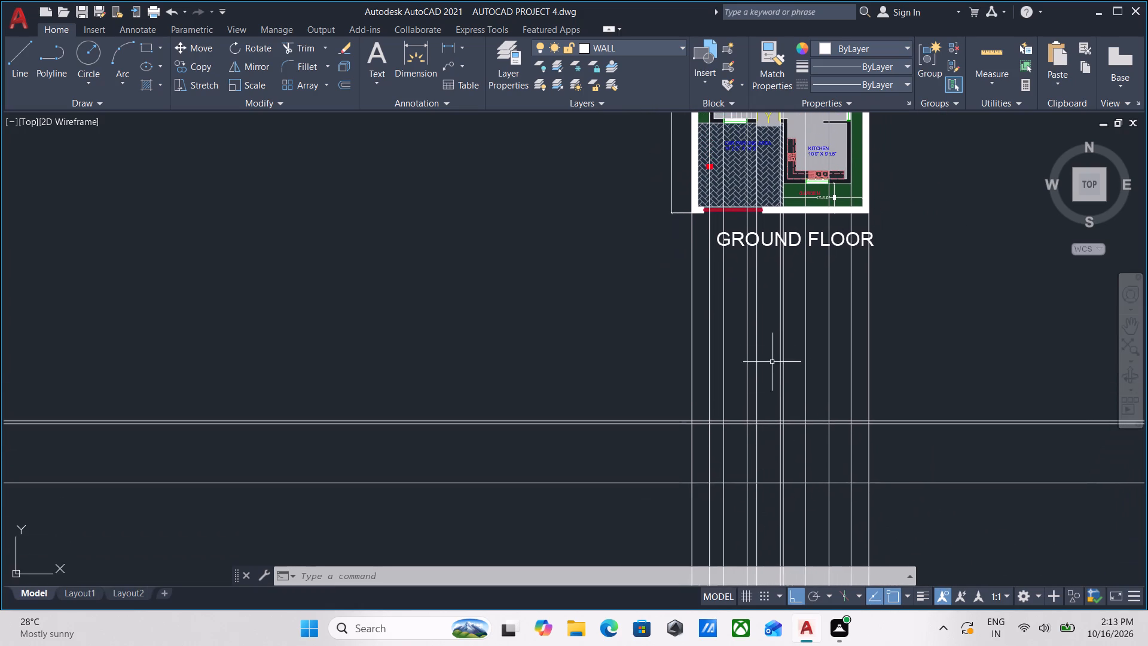
{"action": "middle_click_drag", "start_coordinate": [767, 340], "coordinate": [755, 401]}
{"action": "middle_click_drag", "start_coordinate": [698, 437], "coordinate": [715, 395]}
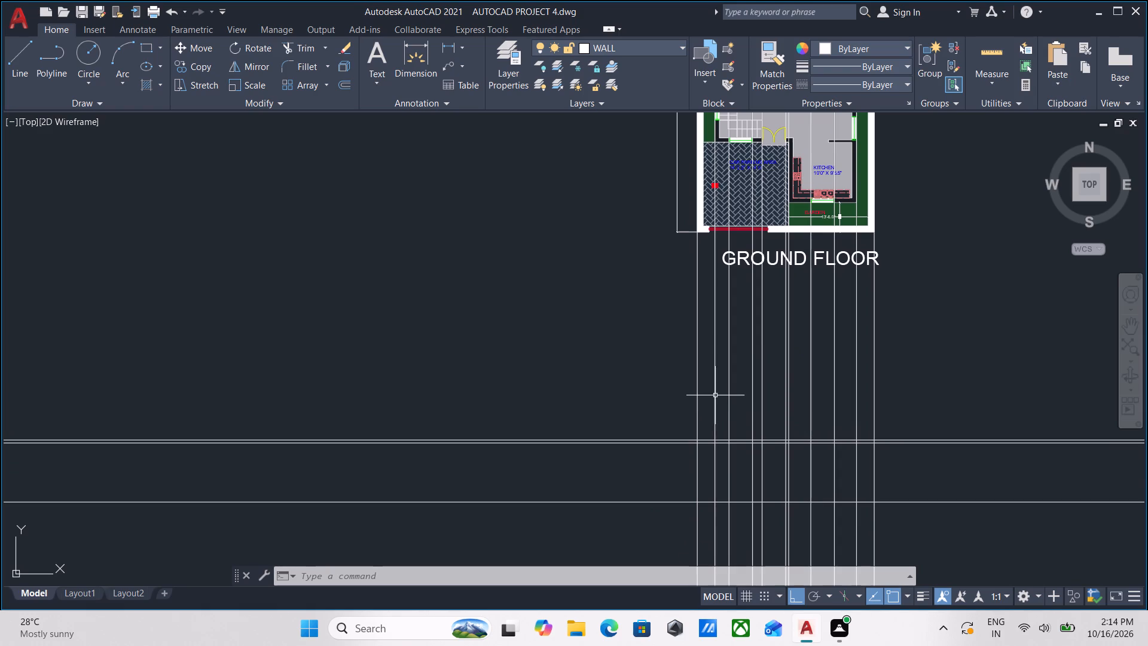
{"action": "middle_click_drag", "start_coordinate": [715, 392], "coordinate": [673, 475]}
{"action": "scroll", "coordinate": [679, 407], "scroll_direction": "up", "scroll_amount": 2}
{"action": "middle_click_drag", "start_coordinate": [680, 402], "coordinate": [643, 462]}
{"action": "scroll", "coordinate": [664, 435], "scroll_direction": "down", "scroll_amount": 1}
{"action": "middle_click_drag", "start_coordinate": [664, 436], "coordinate": [656, 452]}
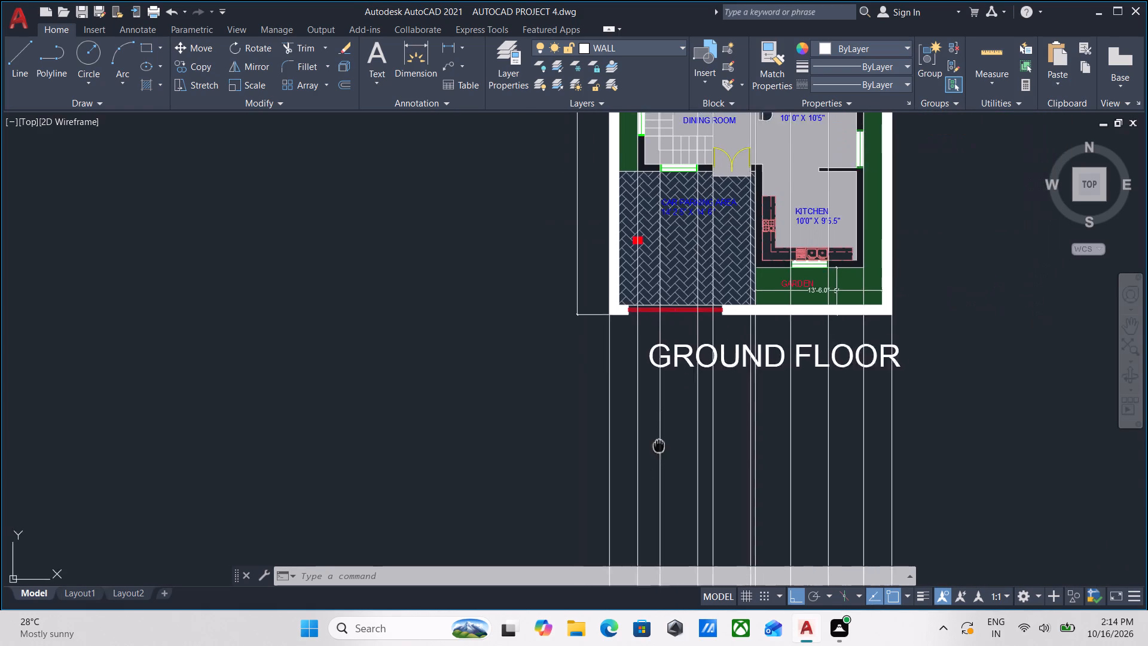
{"action": "middle_click_drag", "start_coordinate": [656, 452], "coordinate": [645, 479]}
{"action": "scroll", "coordinate": [662, 377], "scroll_direction": "up", "scroll_amount": 2}
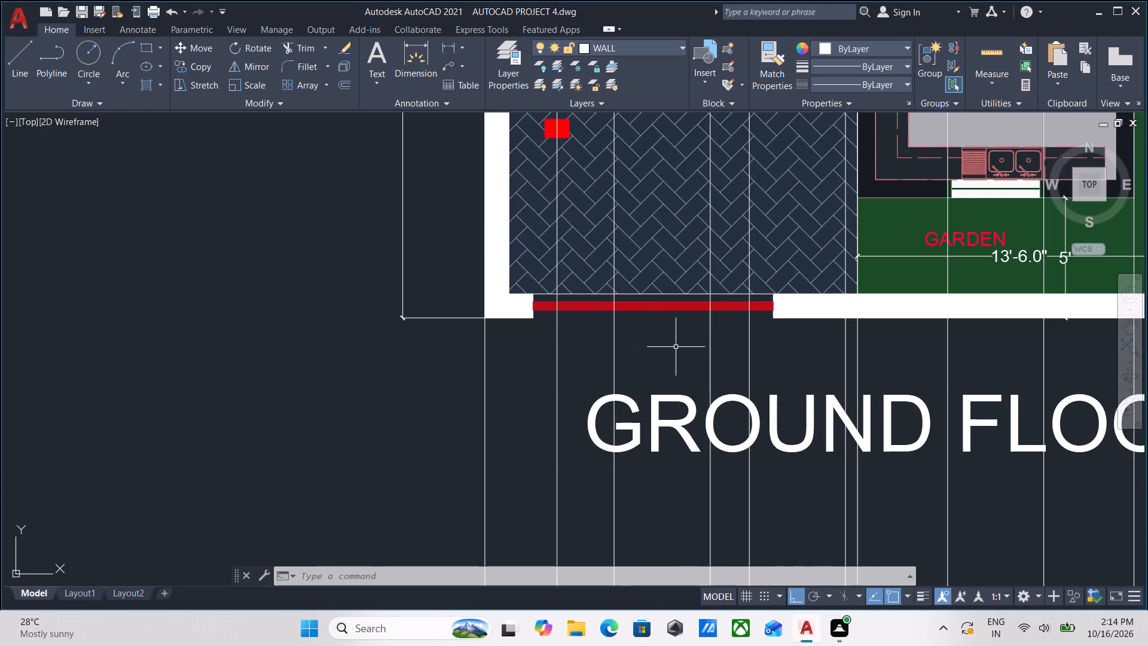
Draw a vertical construction line through the left end of the red gate opening in the front boundary wall.
{"action": "scroll", "coordinate": [675, 348], "scroll_direction": "down", "scroll_amount": 1}
{"action": "middle_click_drag", "start_coordinate": [675, 348], "coordinate": [682, 322]}
{"action": "middle_click_drag", "start_coordinate": [458, 355], "coordinate": [511, 367]}
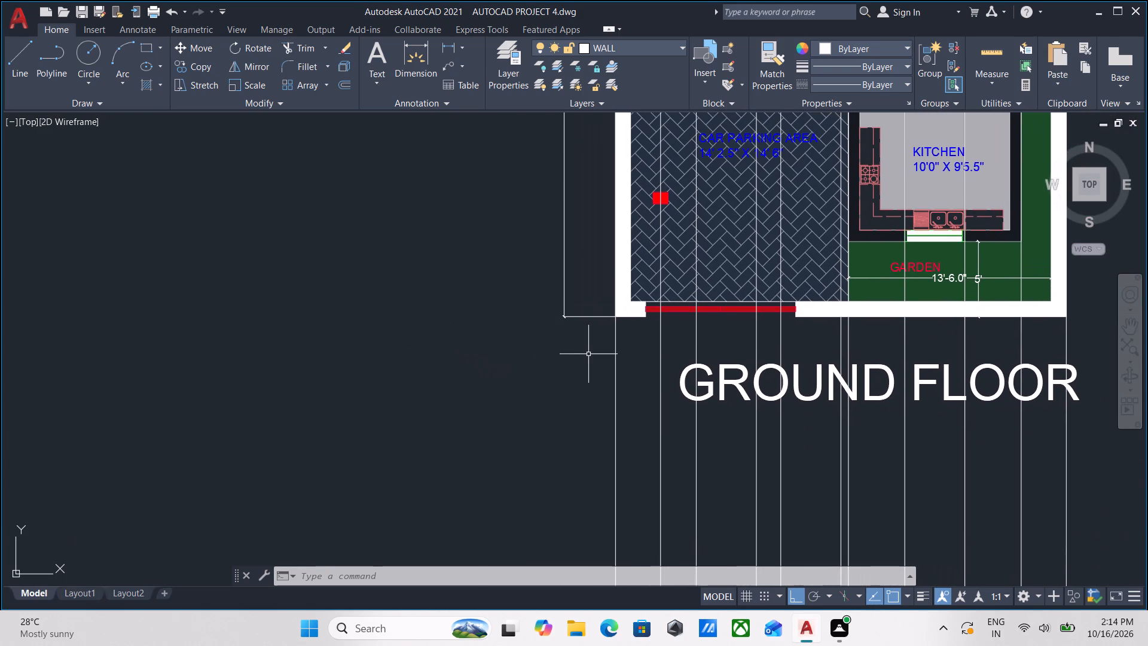
{"action": "type", "text": "xl"}
{"action": "key", "text": "Return"}
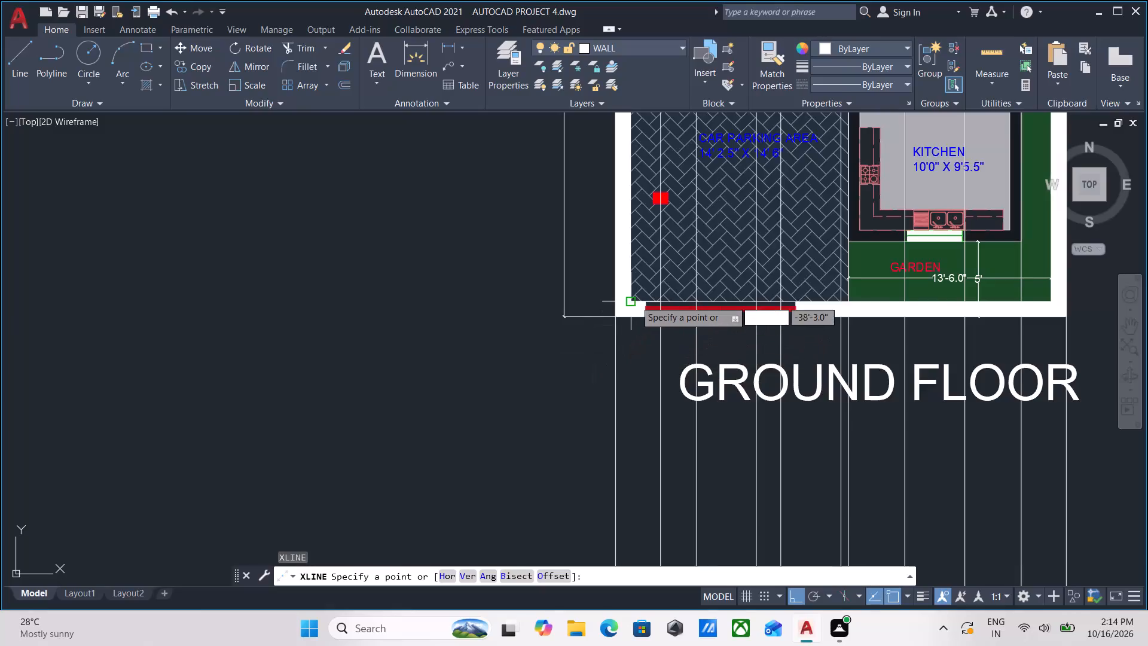
{"action": "scroll", "coordinate": [635, 300], "scroll_direction": "up", "scroll_amount": 2}
{"action": "left_click", "coordinate": [665, 345]}
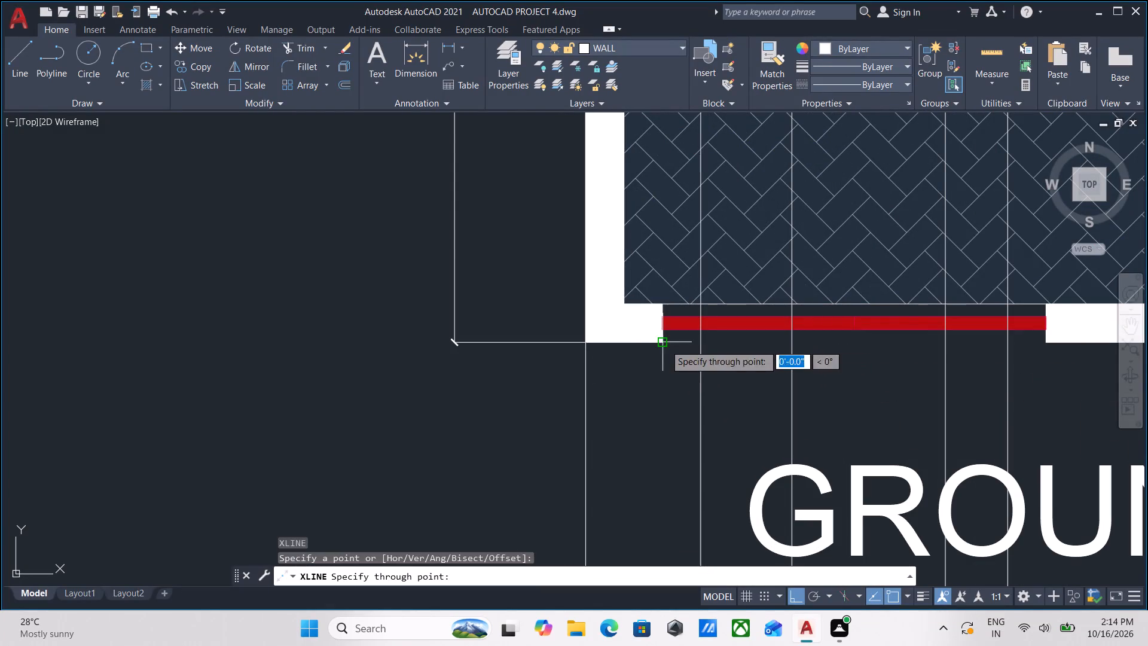
{"action": "middle_click_drag", "start_coordinate": [639, 477], "coordinate": [663, 355]}
{"action": "scroll", "coordinate": [664, 359], "scroll_direction": "down", "scroll_amount": 2}
{"action": "left_click", "coordinate": [663, 403]}
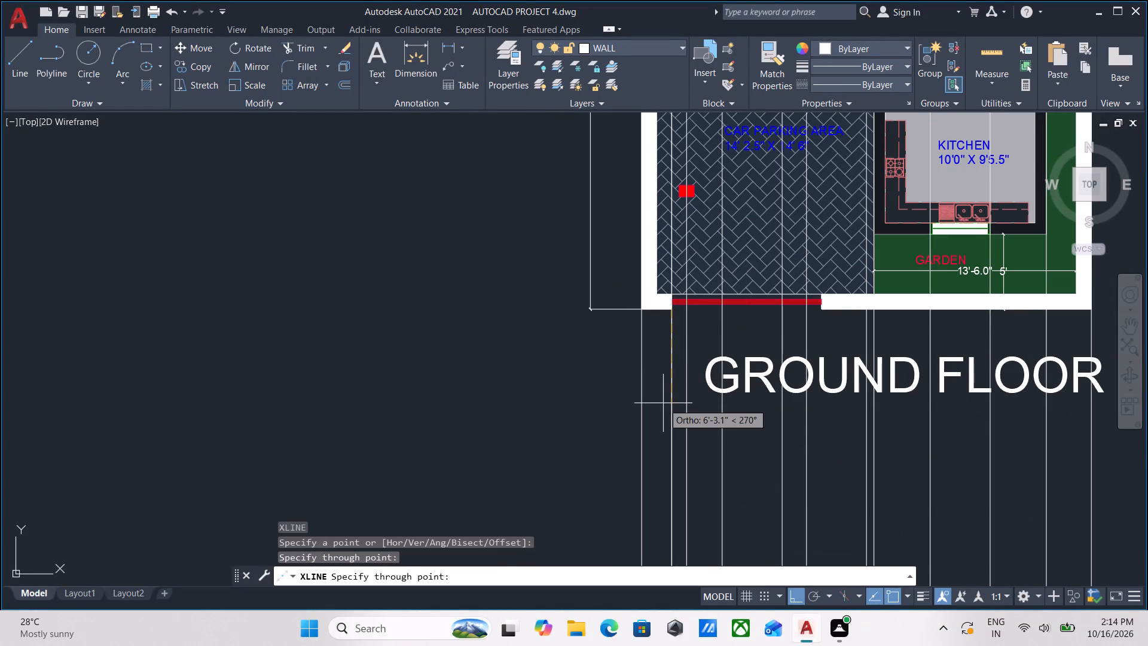
{"action": "key", "text": "Escape"}
Draw a vertical construction line through the right end of the red gate opening in the front boundary wall.
{"action": "scroll", "coordinate": [920, 443], "scroll_direction": "up", "scroll_amount": 1}
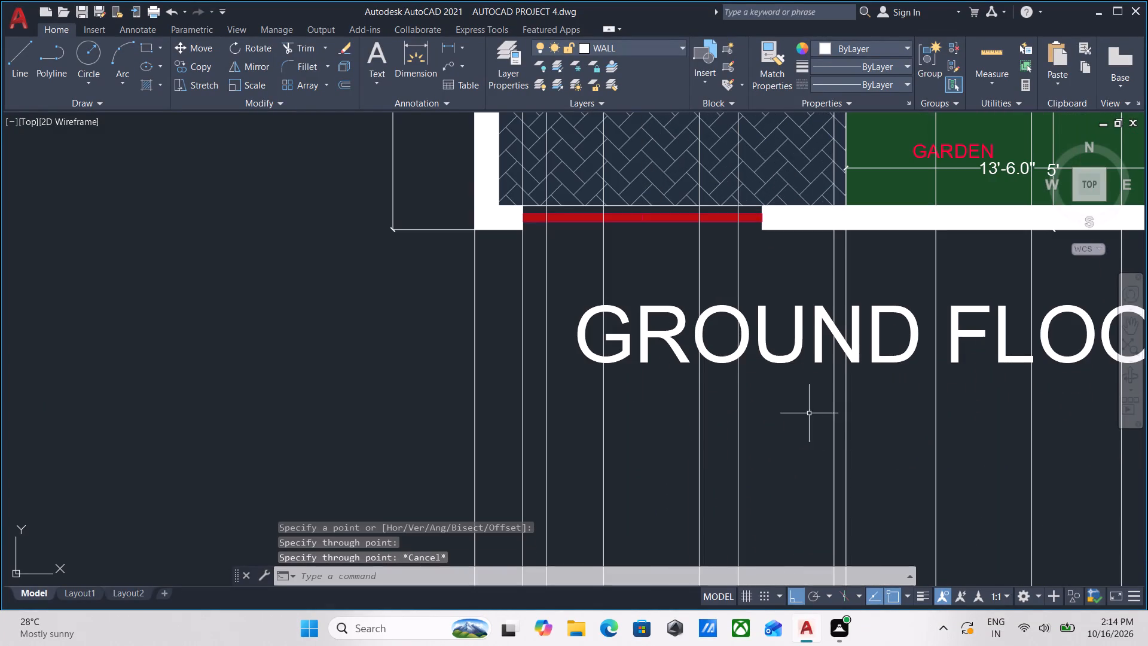
{"action": "middle_click_drag", "start_coordinate": [792, 407], "coordinate": [791, 433]}
{"action": "type", "text": "xl"}
{"action": "key", "text": "Return"}
{"action": "scroll", "coordinate": [780, 224], "scroll_direction": "up", "scroll_amount": 2}
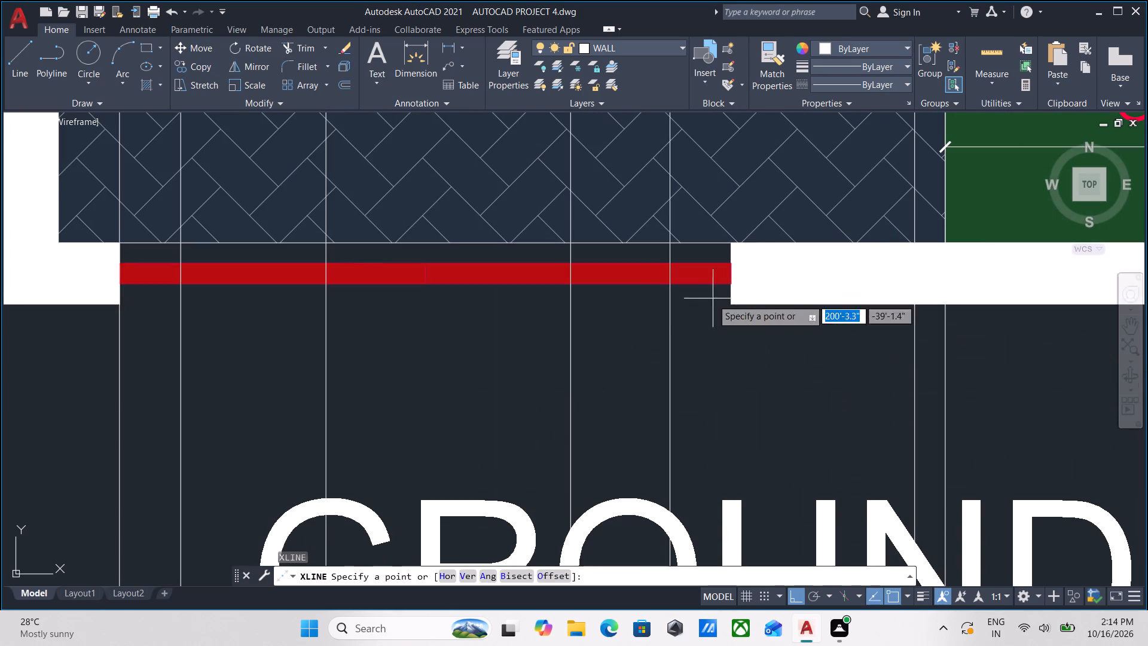
{"action": "left_click", "coordinate": [734, 305]}
{"action": "middle_click_drag", "start_coordinate": [725, 424], "coordinate": [758, 305]}
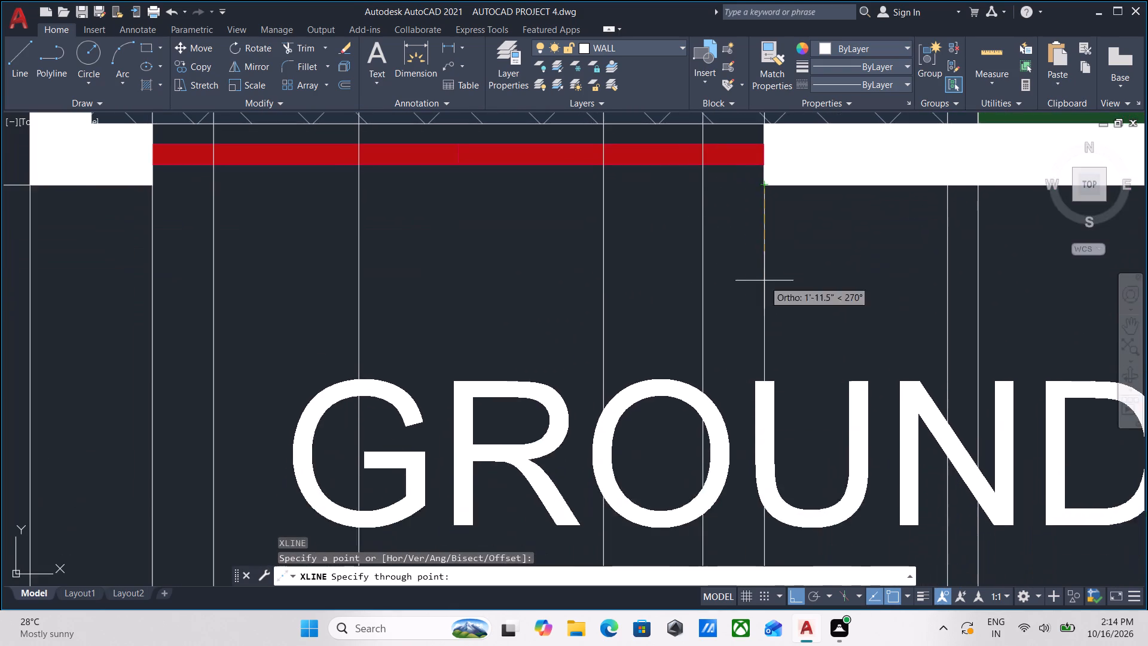
{"action": "scroll", "coordinate": [759, 345], "scroll_direction": "down", "scroll_amount": 3}
{"action": "middle_click_drag", "start_coordinate": [756, 383], "coordinate": [793, 230]}
{"action": "scroll", "coordinate": [820, 429], "scroll_direction": "down", "scroll_amount": 1}
{"action": "middle_click_drag", "start_coordinate": [820, 429], "coordinate": [853, 269]}
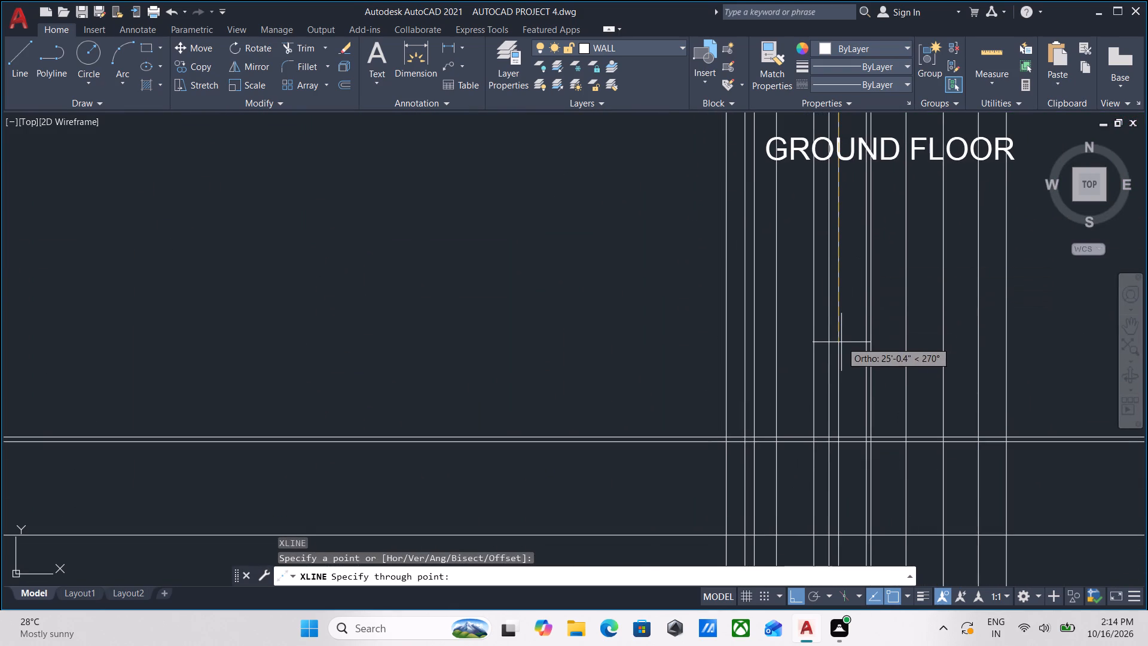
{"action": "left_click", "coordinate": [841, 344]}
{"action": "middle_click_drag", "start_coordinate": [841, 344], "coordinate": [830, 415]}
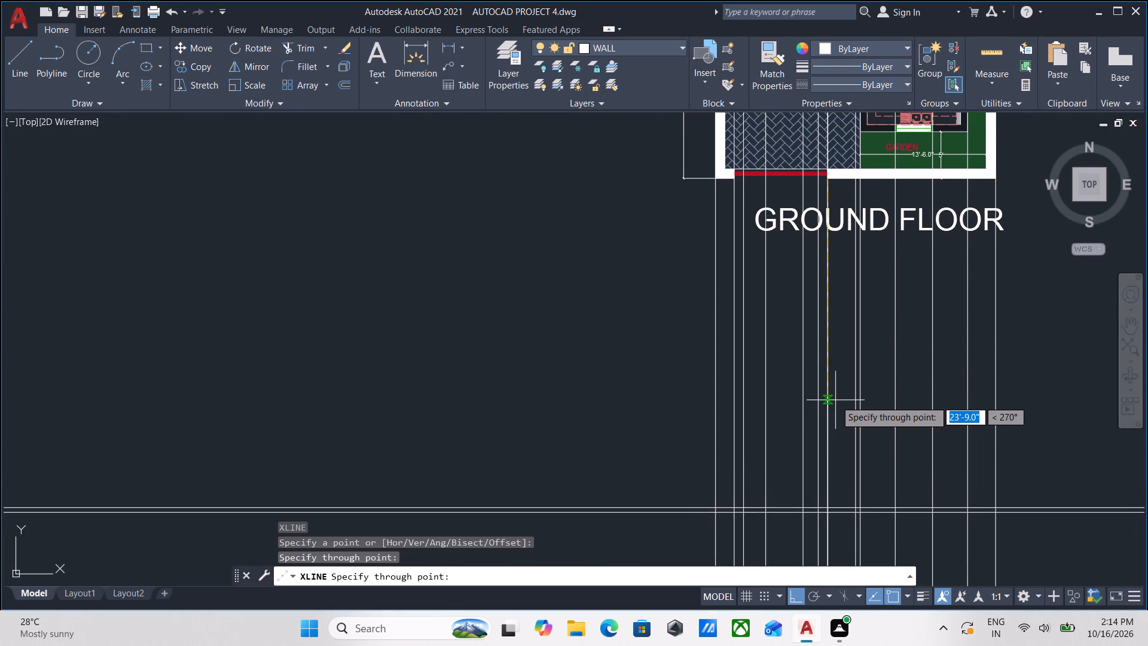
{"action": "key", "text": "Escape"}
Examine the projected vertical lines where they run from the ground-floor plan across the horizontal level lines.
{"action": "scroll", "coordinate": [782, 333], "scroll_direction": "down", "scroll_amount": 2}
{"action": "middle_click_drag", "start_coordinate": [782, 332], "coordinate": [741, 380]}
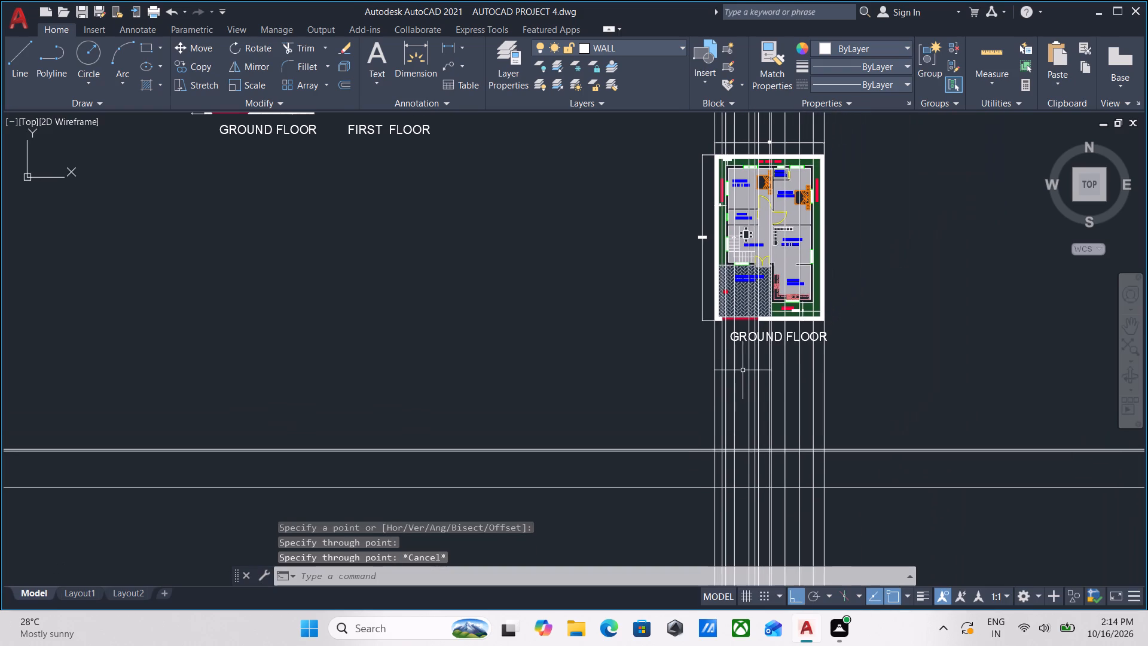
{"action": "scroll", "coordinate": [741, 418], "scroll_direction": "up", "scroll_amount": 1}
{"action": "middle_click_drag", "start_coordinate": [746, 343], "coordinate": [734, 278]}
{"action": "middle_click_drag", "start_coordinate": [717, 303], "coordinate": [682, 392]}
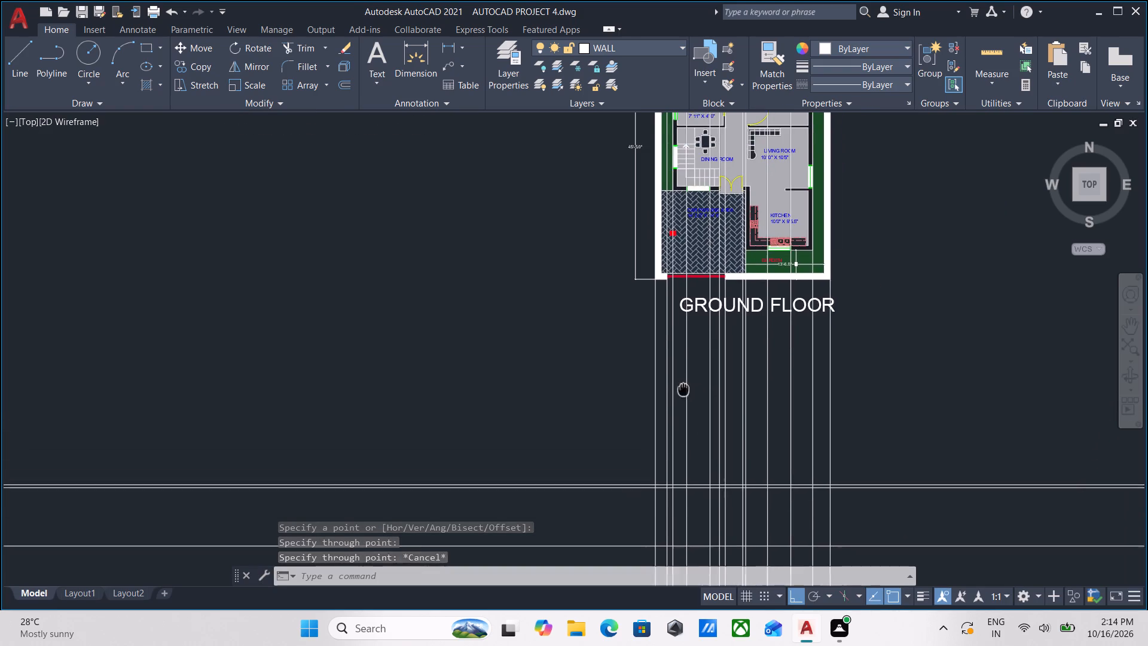
{"action": "middle_click_drag", "start_coordinate": [682, 392], "coordinate": [673, 410]}
{"action": "scroll", "coordinate": [684, 332], "scroll_direction": "up", "scroll_amount": 1}
{"action": "scroll", "coordinate": [719, 493], "scroll_direction": "down", "scroll_amount": 1}
{"action": "middle_click_drag", "start_coordinate": [712, 489], "coordinate": [721, 253]}
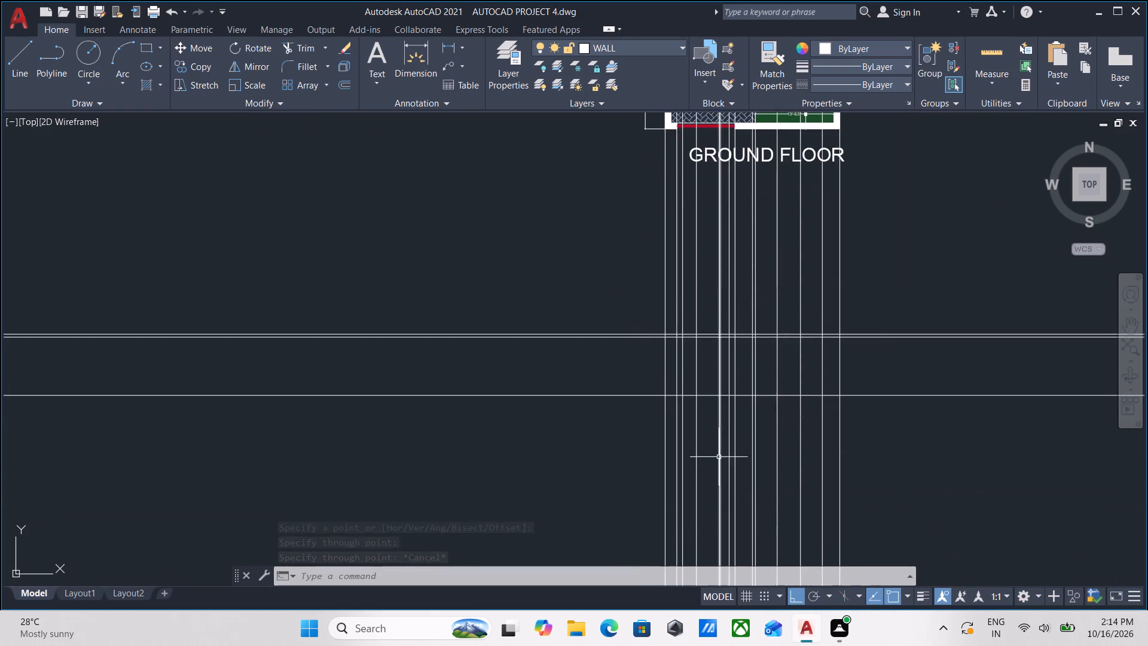
{"action": "scroll", "coordinate": [716, 453], "scroll_direction": "up", "scroll_amount": 1}
{"action": "middle_click_drag", "start_coordinate": [713, 384], "coordinate": [680, 474]}
{"action": "scroll", "coordinate": [697, 446], "scroll_direction": "down", "scroll_amount": 1}
{"action": "middle_click_drag", "start_coordinate": [697, 446], "coordinate": [700, 551]}
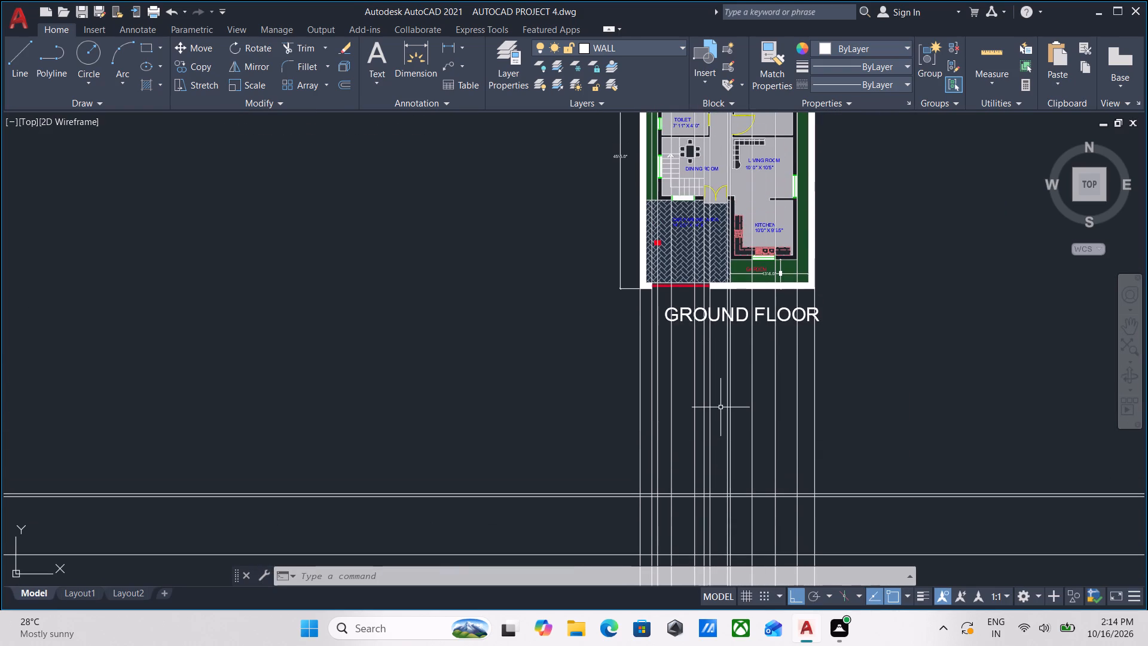
{"action": "middle_click_drag", "start_coordinate": [720, 407], "coordinate": [721, 410]}
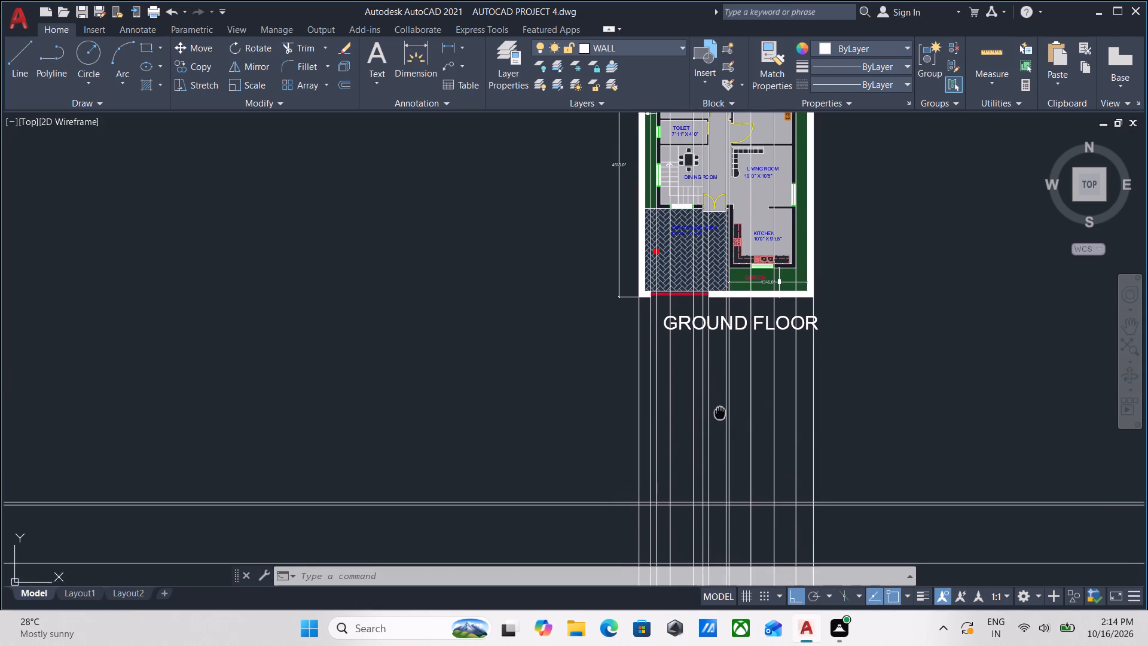
{"action": "middle_click_drag", "start_coordinate": [721, 410], "coordinate": [723, 399]}
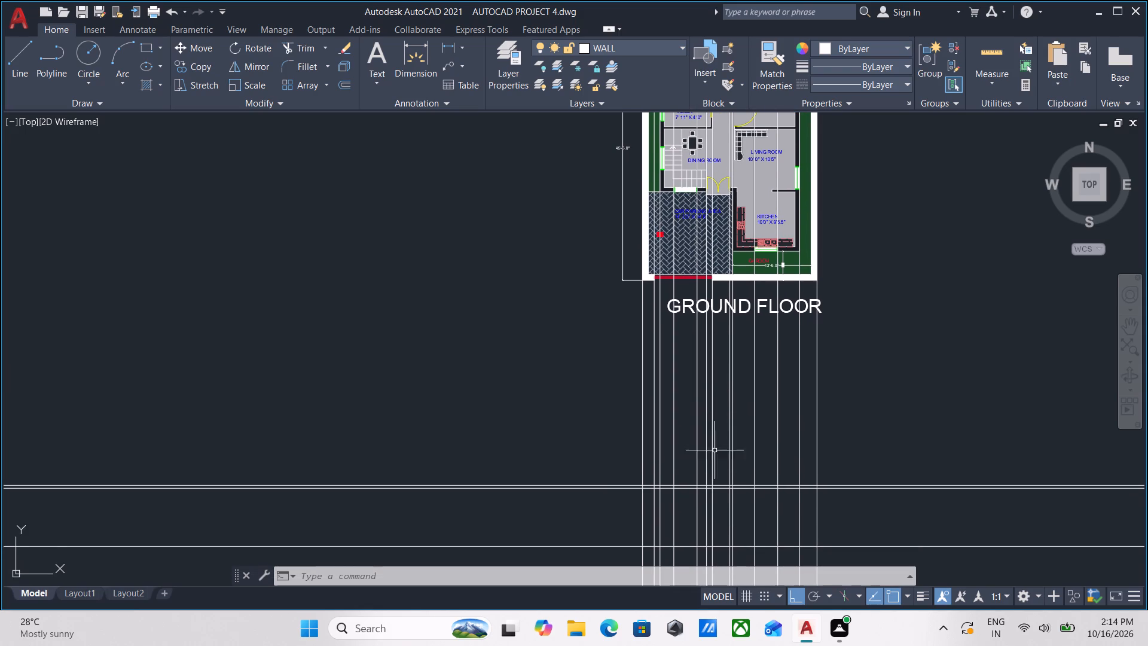
Offset the lowest horizontal level line upward by 3' below the ground-floor plan.
{"action": "middle_click_drag", "start_coordinate": [707, 501], "coordinate": [739, 380]}
{"action": "scroll", "coordinate": [708, 436], "scroll_direction": "up", "scroll_amount": 1}
{"action": "scroll", "coordinate": [728, 419], "scroll_direction": "down", "scroll_amount": 1}
{"action": "middle_click_drag", "start_coordinate": [728, 419], "coordinate": [723, 468]}
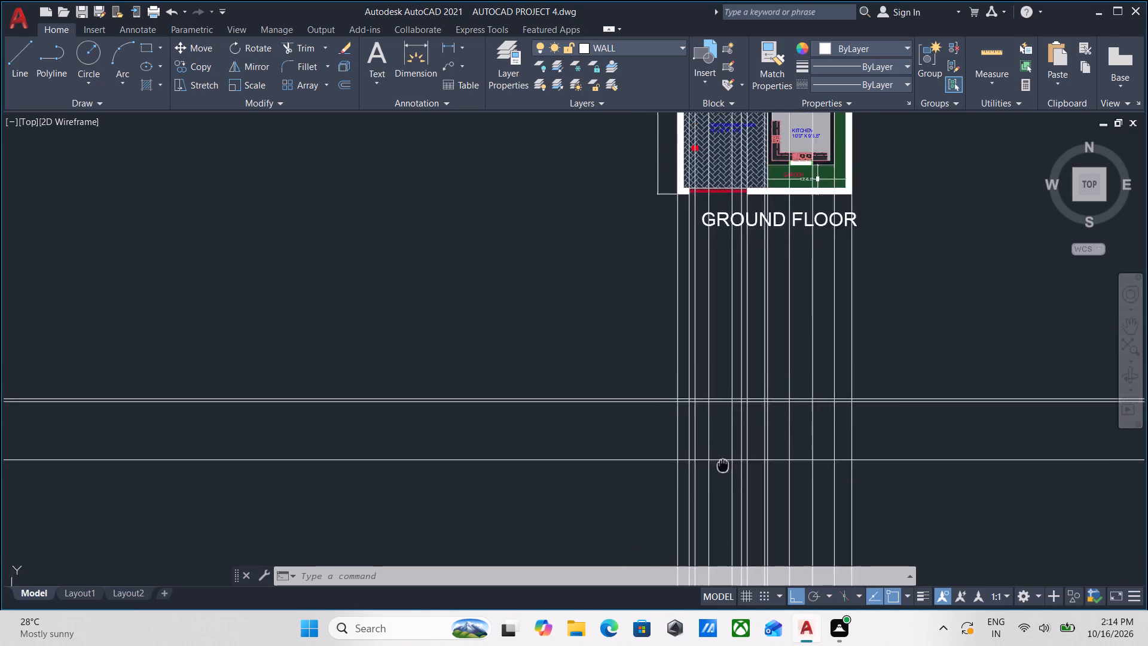
{"action": "middle_click_drag", "start_coordinate": [723, 468], "coordinate": [715, 541]}
{"action": "middle_click_drag", "start_coordinate": [715, 517], "coordinate": [710, 486]}
{"action": "scroll", "coordinate": [701, 535], "scroll_direction": "up", "scroll_amount": 2}
{"action": "left_click", "coordinate": [546, 504]}
{"action": "left_click", "coordinate": [512, 455]}
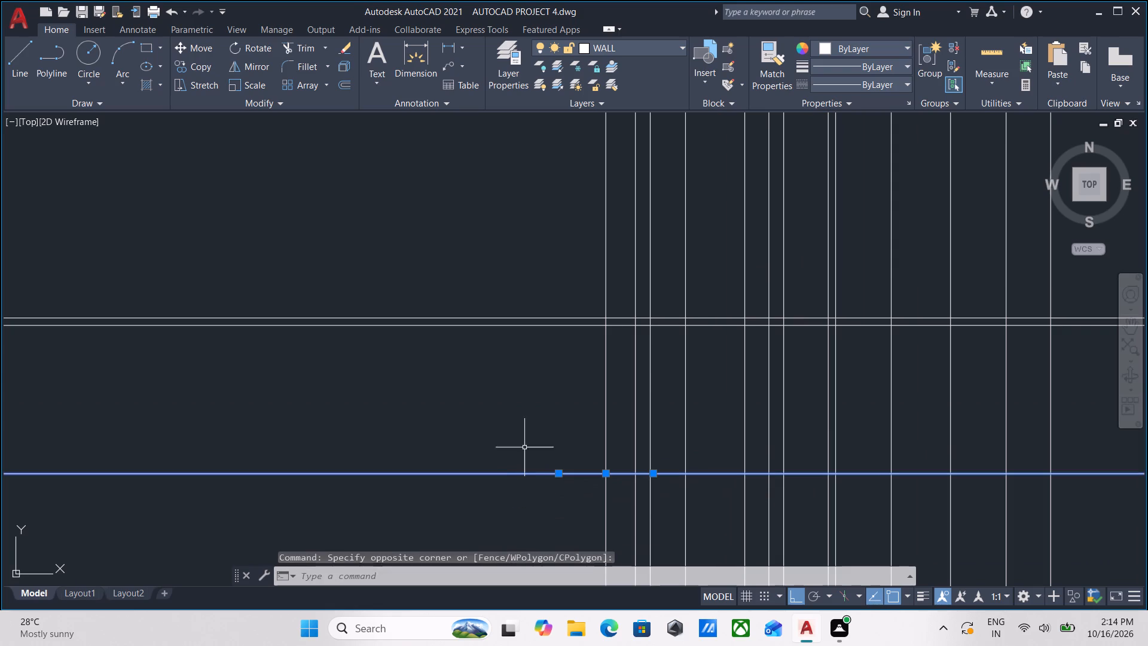
{"action": "middle_click_drag", "start_coordinate": [539, 439], "coordinate": [546, 481]}
{"action": "scroll", "coordinate": [539, 439], "scroll_direction": "down", "scroll_amount": 1}
{"action": "scroll", "coordinate": [546, 481], "scroll_direction": "up", "scroll_amount": 1}
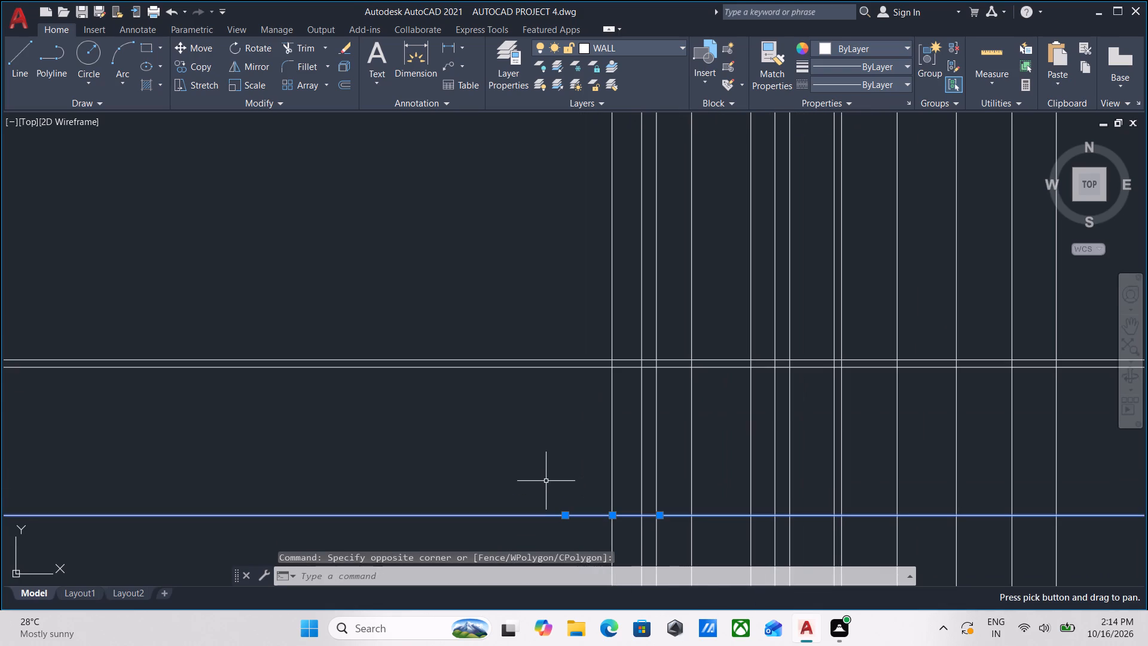
{"action": "key", "text": "o"}
{"action": "key", "text": "Return"}
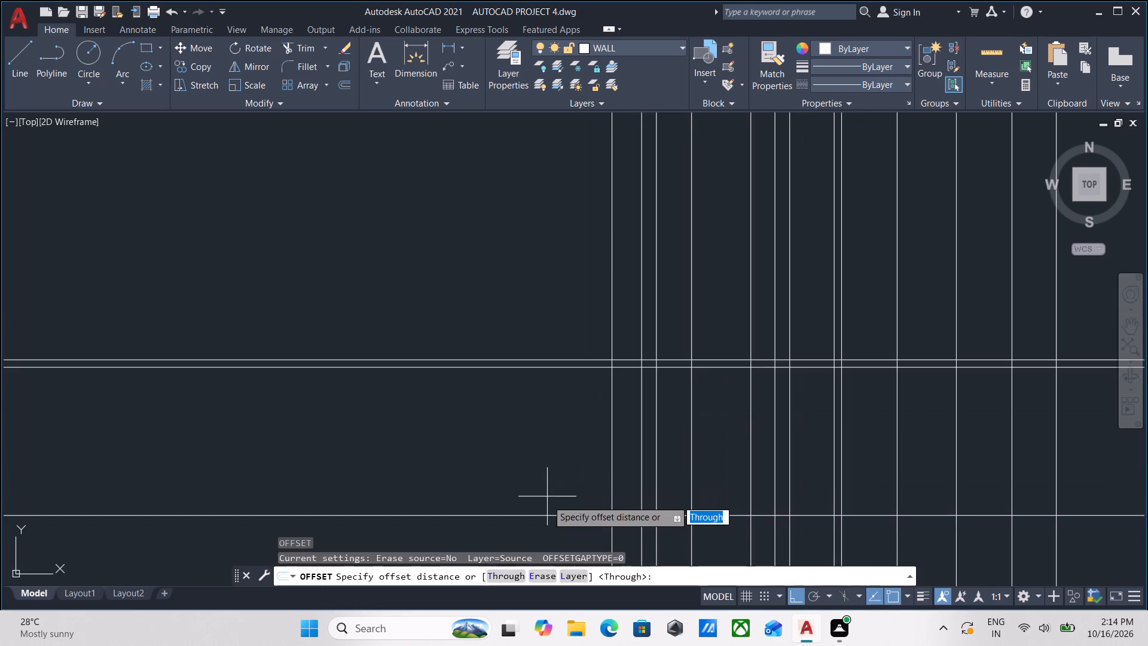
{"action": "left_click", "coordinate": [545, 514]}
{"action": "left_click", "coordinate": [546, 487]}
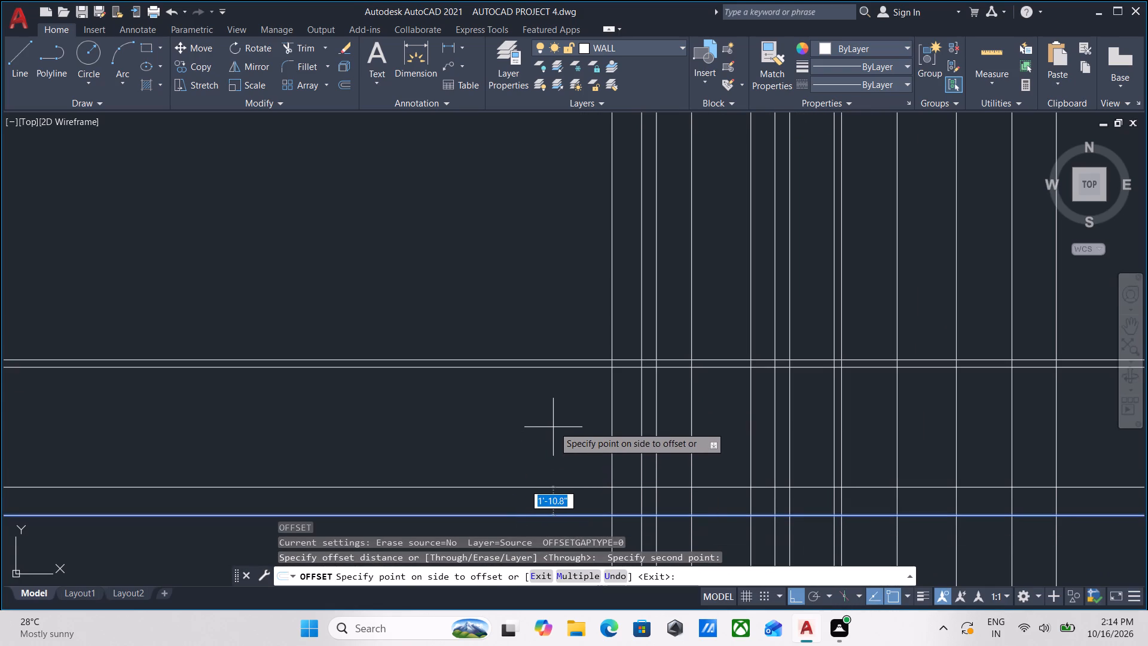
{"action": "type", "text": "3'"}
{"action": "key", "text": "Return"}
{"action": "middle_click_drag", "start_coordinate": [704, 458], "coordinate": [709, 490]}
{"action": "scroll", "coordinate": [710, 469], "scroll_direction": "down", "scroll_amount": 2}
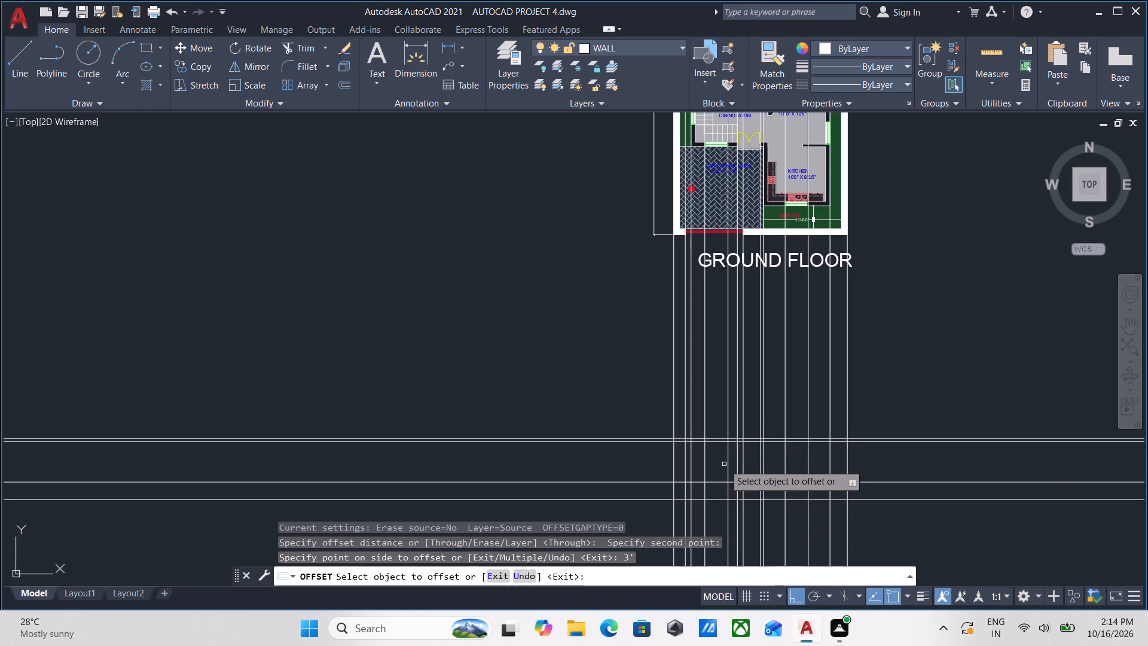
{"action": "key", "text": "Escape"}
{"action": "middle_click_drag", "start_coordinate": [743, 456], "coordinate": [749, 409]}
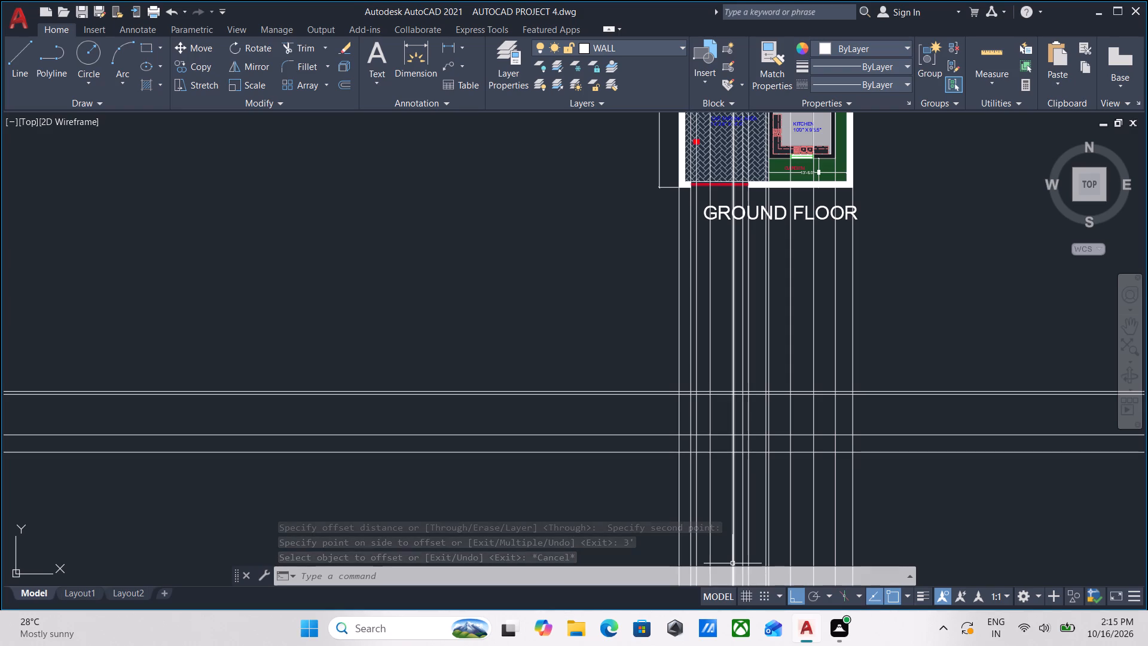
Open the recent drawing Autocad Blocks, ignoring the missing SHX files and the unresolved reference files.
{"action": "left_click", "coordinate": [306, 627]}
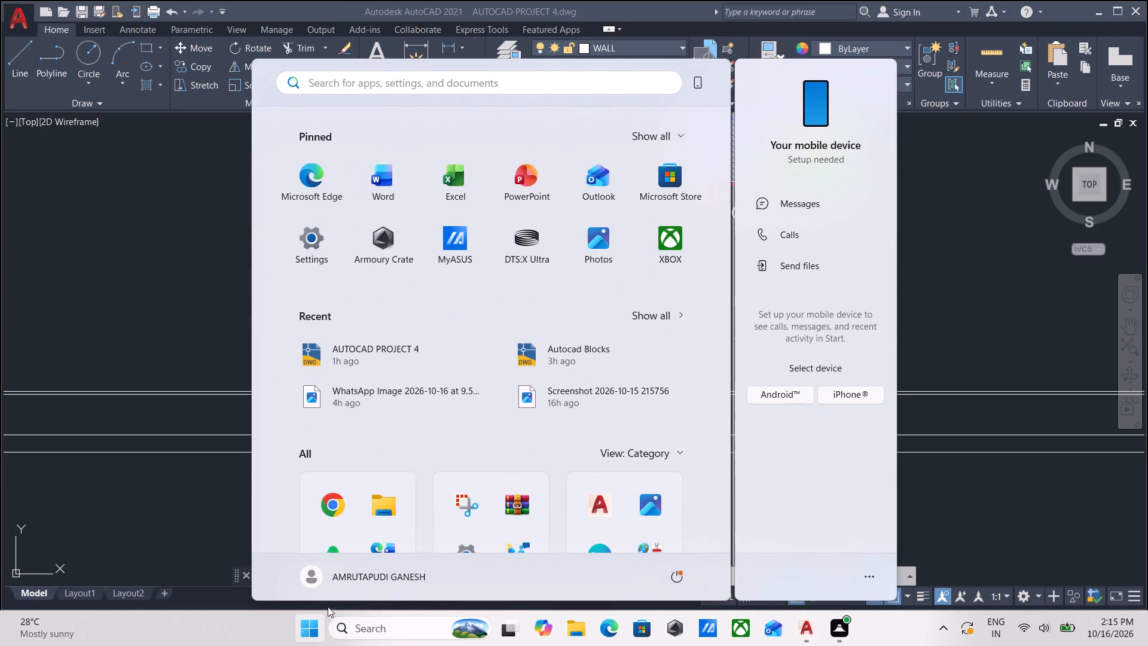
{"action": "left_click", "coordinate": [608, 367]}
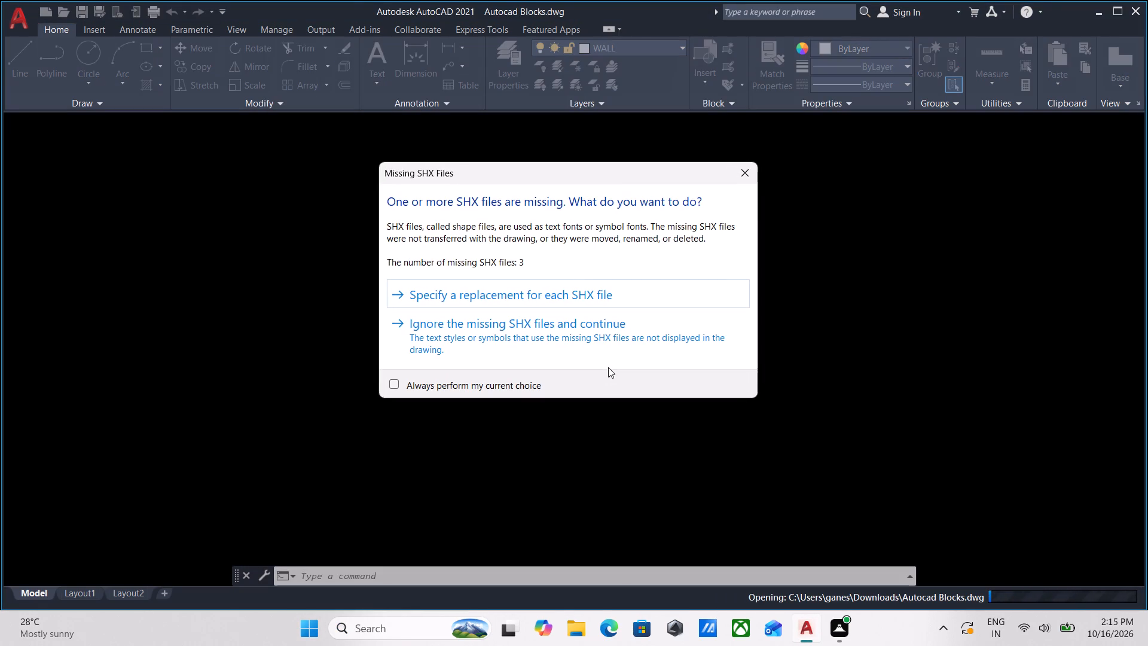
{"action": "left_click", "coordinate": [549, 328]}
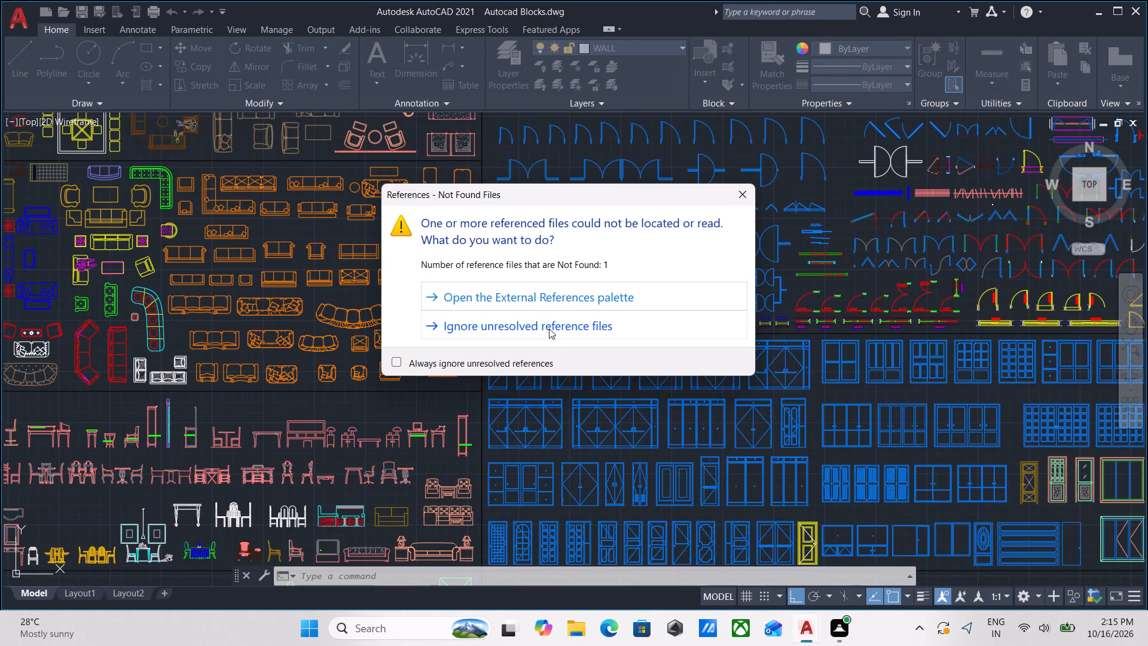
{"action": "left_click", "coordinate": [555, 327]}
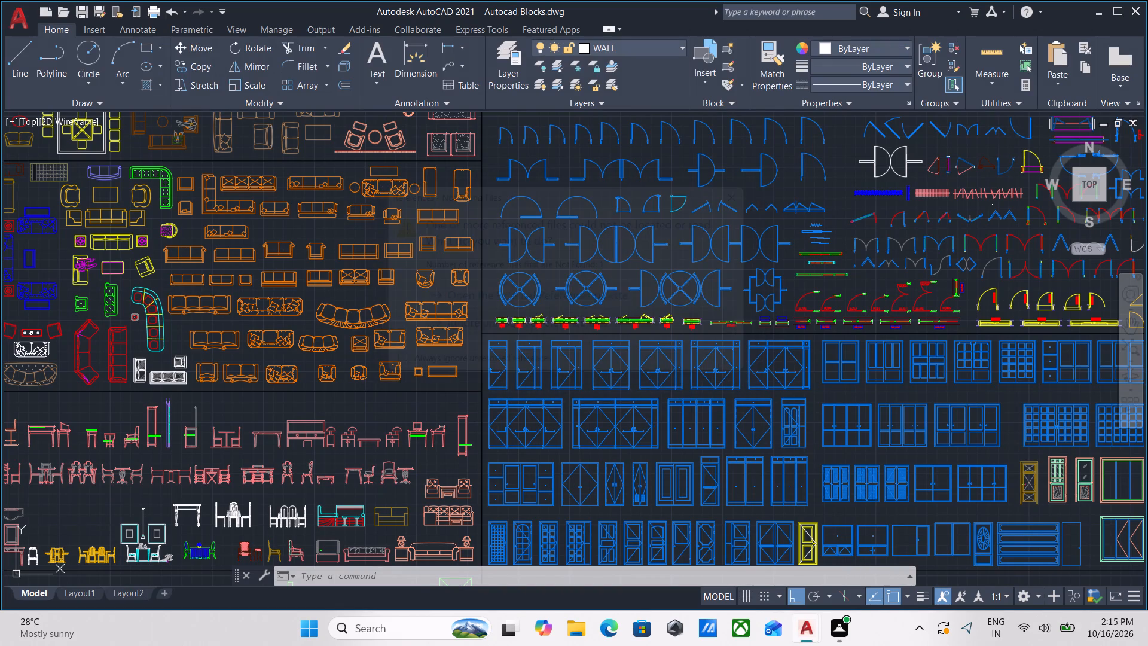
Examine the blue door, shutter and window elevation blocks in the doors and windows section of the block library.
{"action": "scroll", "coordinate": [720, 413], "scroll_direction": "down", "scroll_amount": 1}
{"action": "scroll", "coordinate": [598, 406], "scroll_direction": "down", "scroll_amount": 1}
{"action": "scroll", "coordinate": [725, 443], "scroll_direction": "up", "scroll_amount": 1}
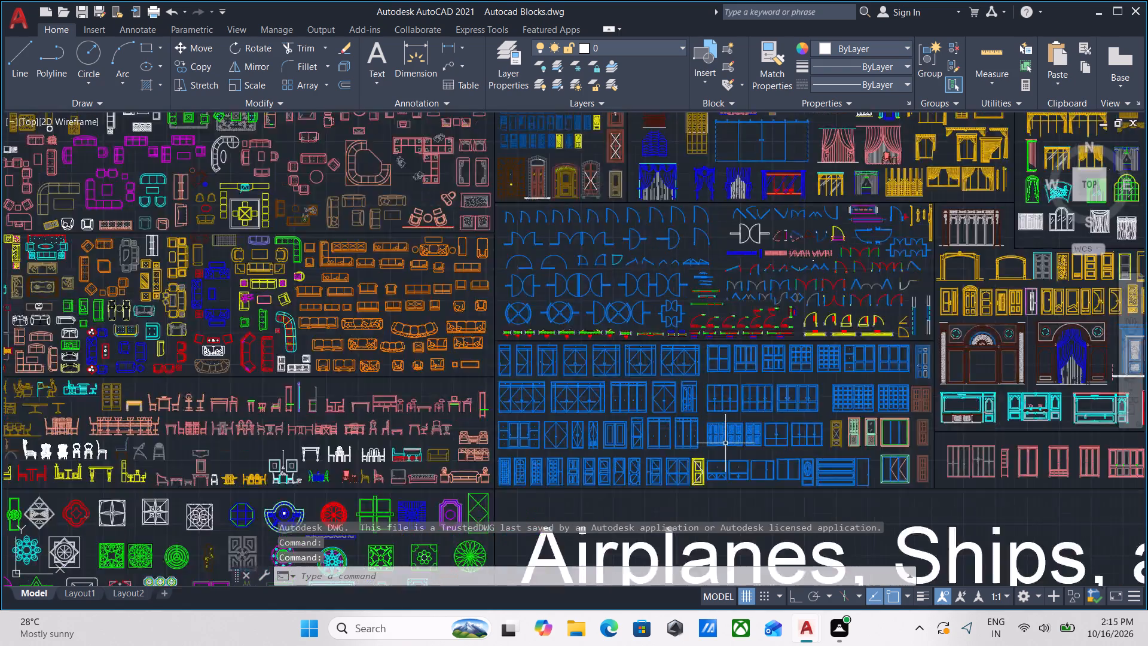
{"action": "scroll", "coordinate": [726, 443], "scroll_direction": "up", "scroll_amount": 1}
{"action": "middle_click_drag", "start_coordinate": [720, 436], "coordinate": [682, 266]}
{"action": "scroll", "coordinate": [723, 263], "scroll_direction": "up", "scroll_amount": 3}
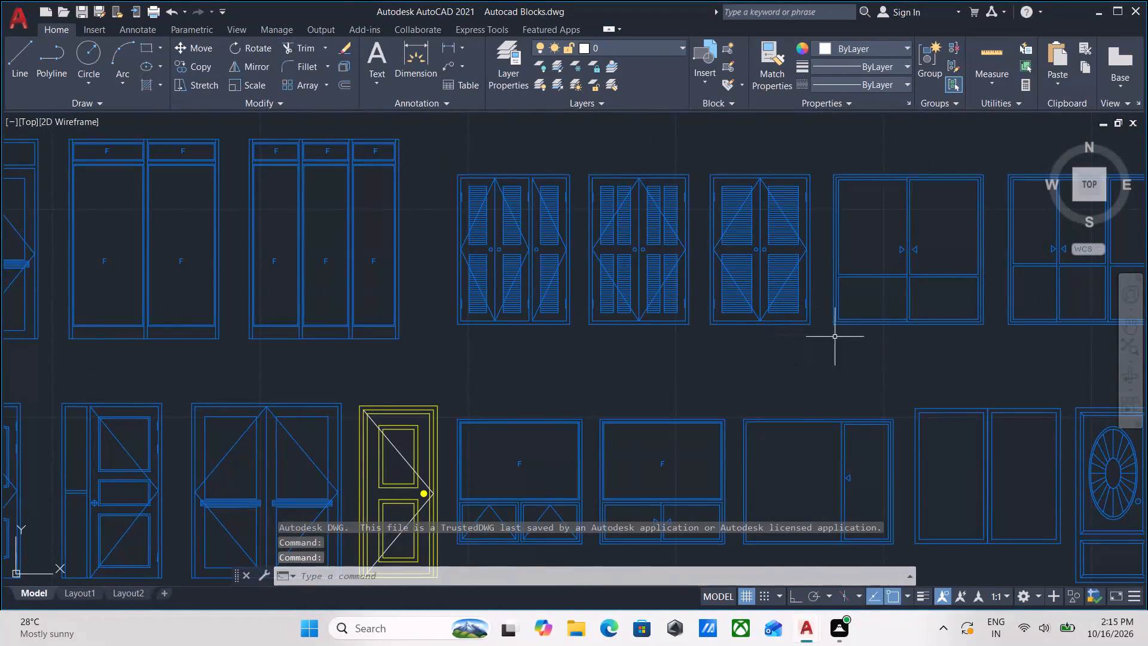
{"action": "middle_click_drag", "start_coordinate": [843, 339], "coordinate": [706, 371]}
{"action": "scroll", "coordinate": [648, 361], "scroll_direction": "up", "scroll_amount": 1}
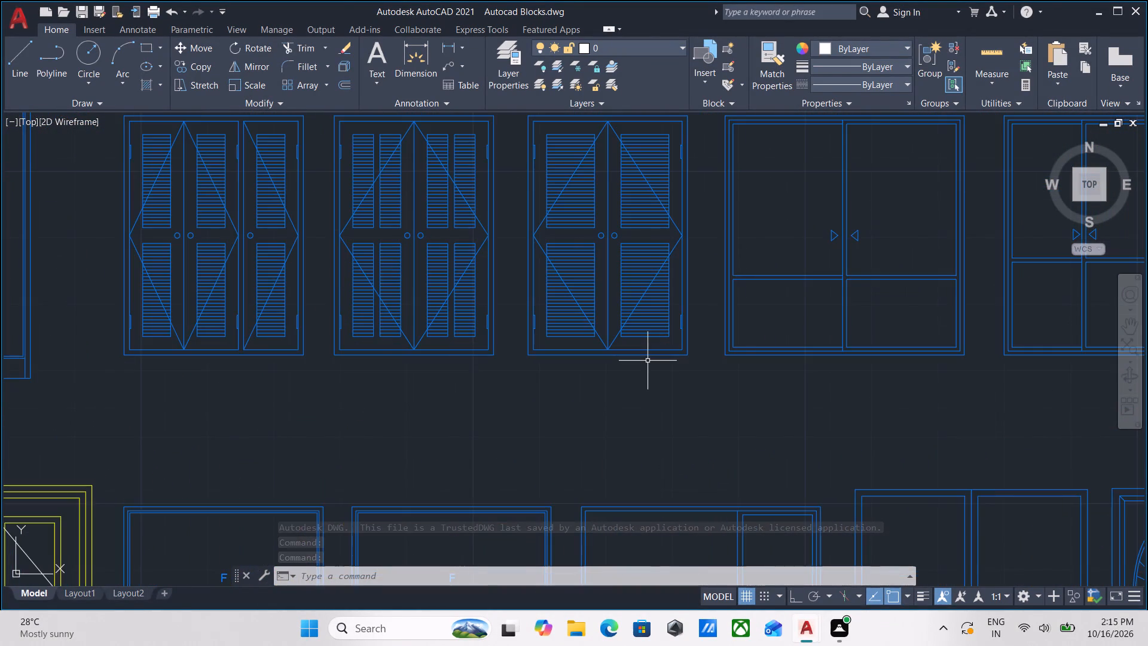
{"action": "scroll", "coordinate": [648, 361], "scroll_direction": "down", "scroll_amount": 2}
{"action": "scroll", "coordinate": [648, 361], "scroll_direction": "up", "scroll_amount": 2}
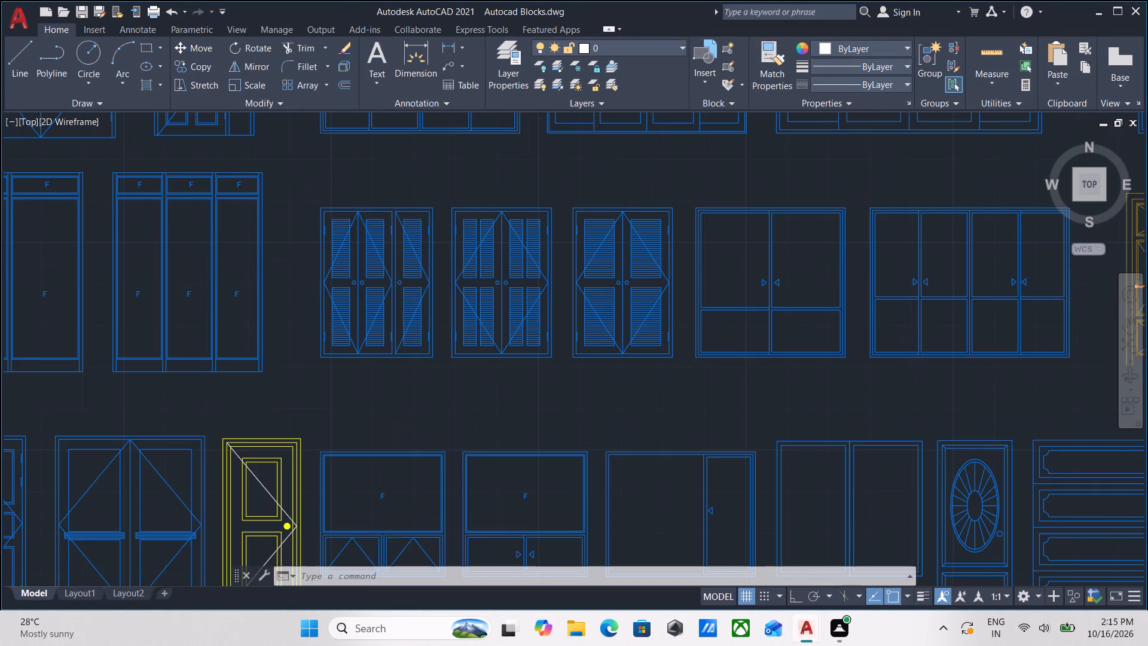
{"action": "scroll", "coordinate": [648, 361], "scroll_direction": "down", "scroll_amount": 1}
{"action": "scroll", "coordinate": [695, 371], "scroll_direction": "down", "scroll_amount": 1}
{"action": "middle_click_drag", "start_coordinate": [695, 371], "coordinate": [709, 304]}
{"action": "middle_click_drag", "start_coordinate": [604, 364], "coordinate": [675, 289]}
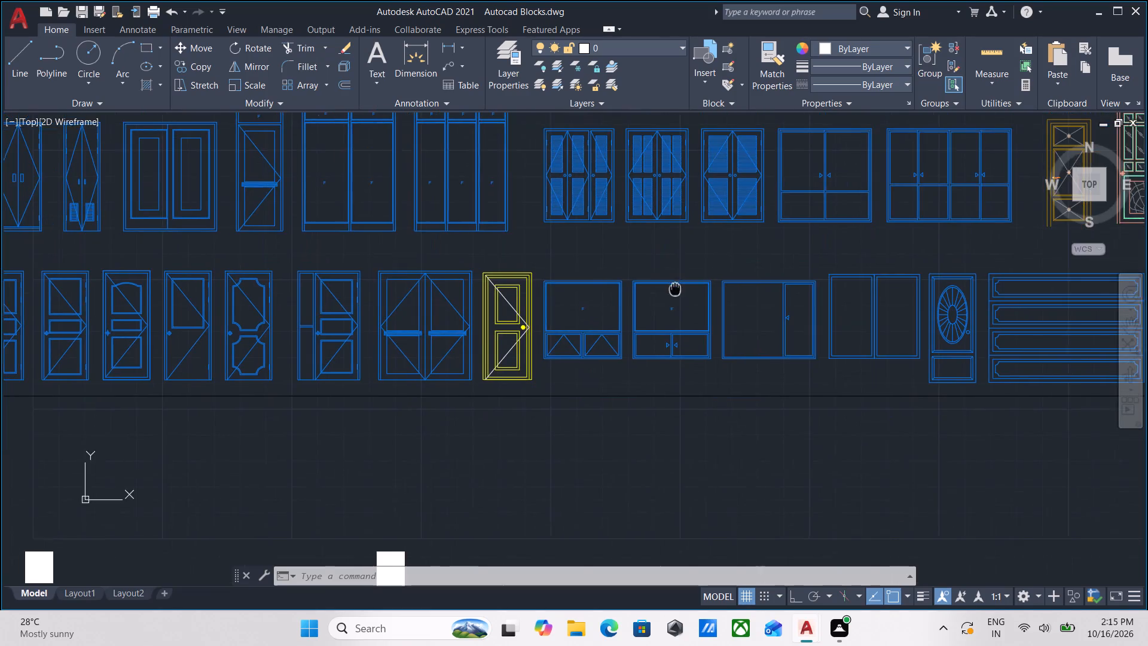
{"action": "middle_click_drag", "start_coordinate": [496, 356], "coordinate": [634, 289]}
{"action": "scroll", "coordinate": [544, 321], "scroll_direction": "down", "scroll_amount": 1}
{"action": "middle_click_drag", "start_coordinate": [511, 354], "coordinate": [557, 423]}
{"action": "scroll", "coordinate": [598, 419], "scroll_direction": "down", "scroll_amount": 1}
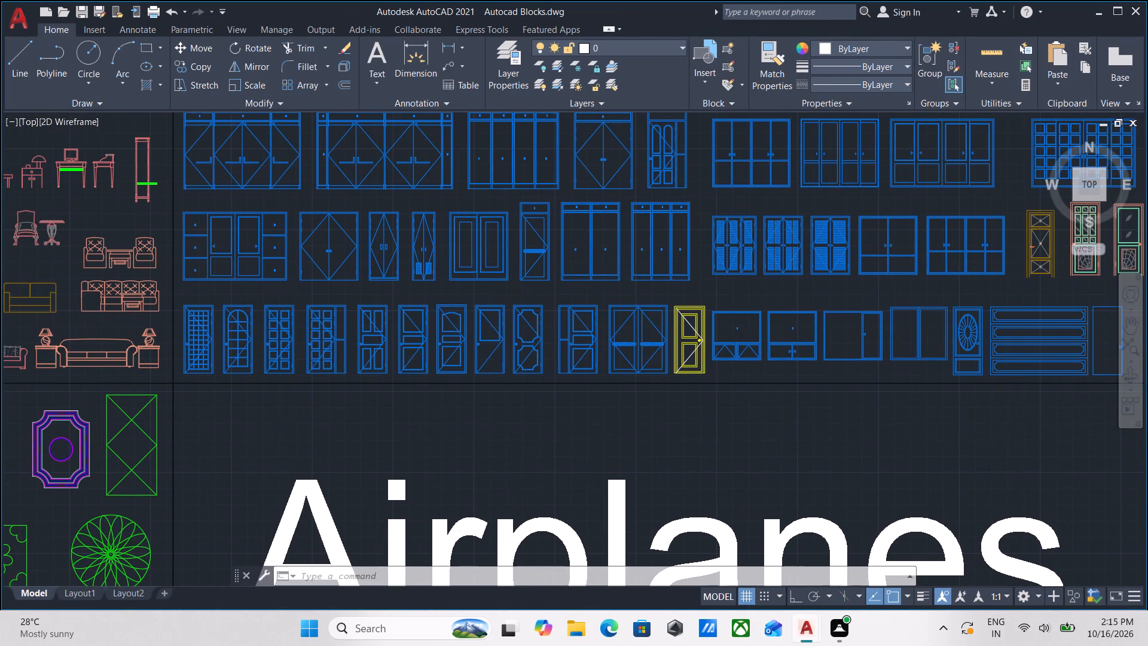
{"action": "scroll", "coordinate": [598, 419], "scroll_direction": "up", "scroll_amount": 1}
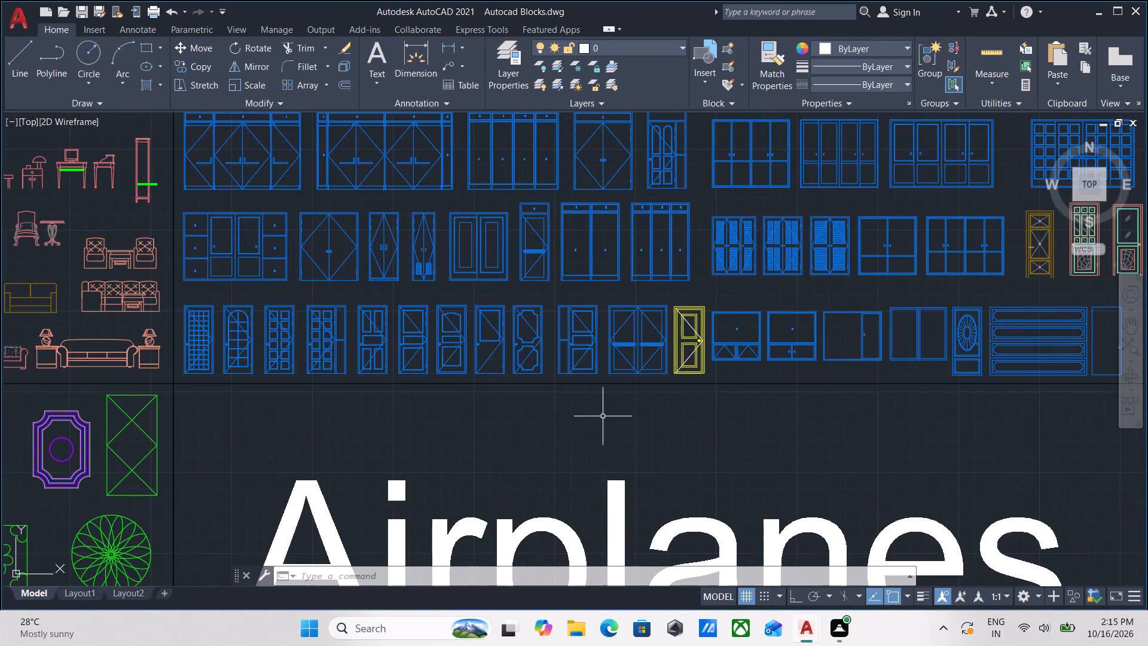
{"action": "middle_click_drag", "start_coordinate": [132, 240], "coordinate": [176, 262]}
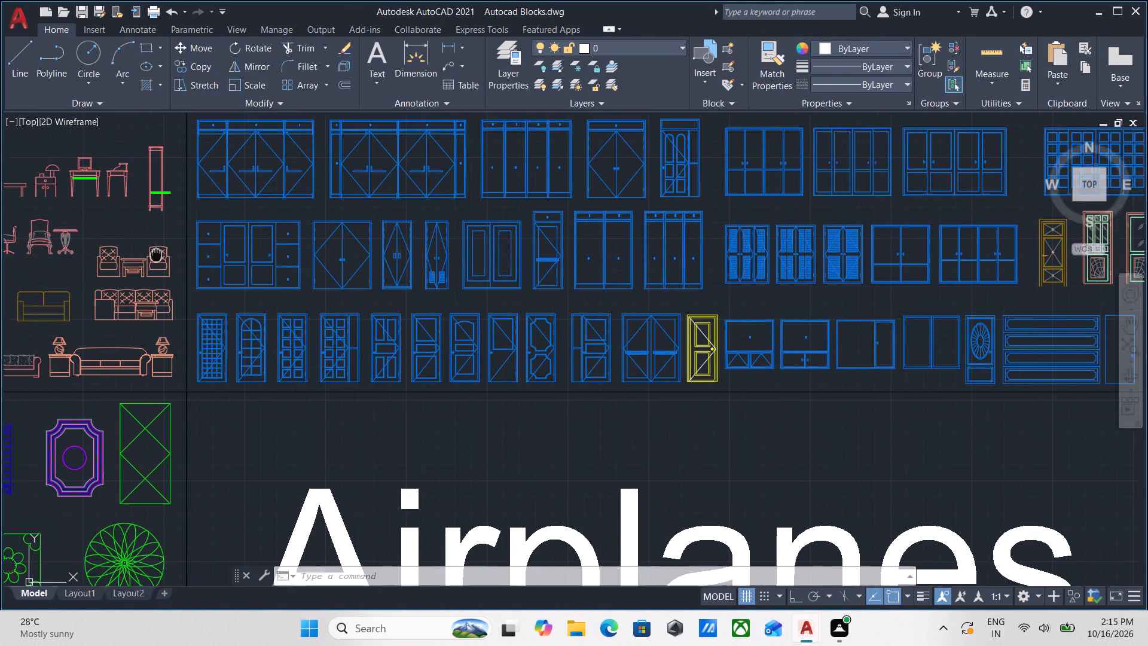
{"action": "middle_click_drag", "start_coordinate": [176, 262], "coordinate": [359, 314]}
{"action": "scroll", "coordinate": [403, 329], "scroll_direction": "up", "scroll_amount": 3}
{"action": "scroll", "coordinate": [436, 336], "scroll_direction": "down", "scroll_amount": 3}
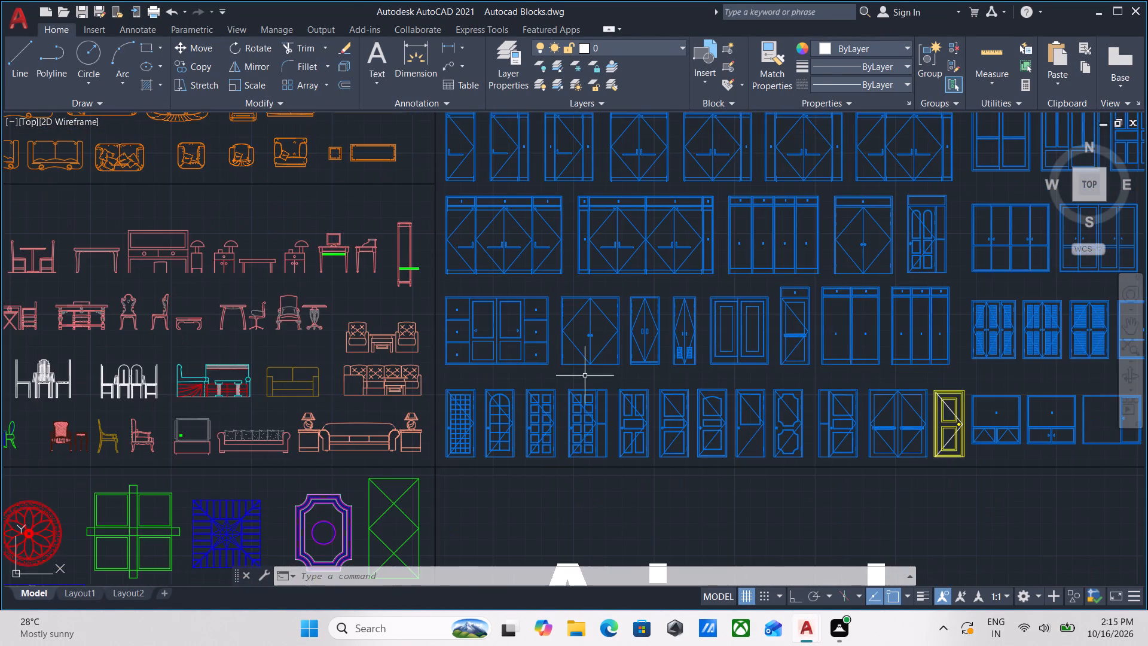
{"action": "middle_click_drag", "start_coordinate": [586, 376], "coordinate": [466, 301]}
{"action": "scroll", "coordinate": [496, 415], "scroll_direction": "up", "scroll_amount": 1}
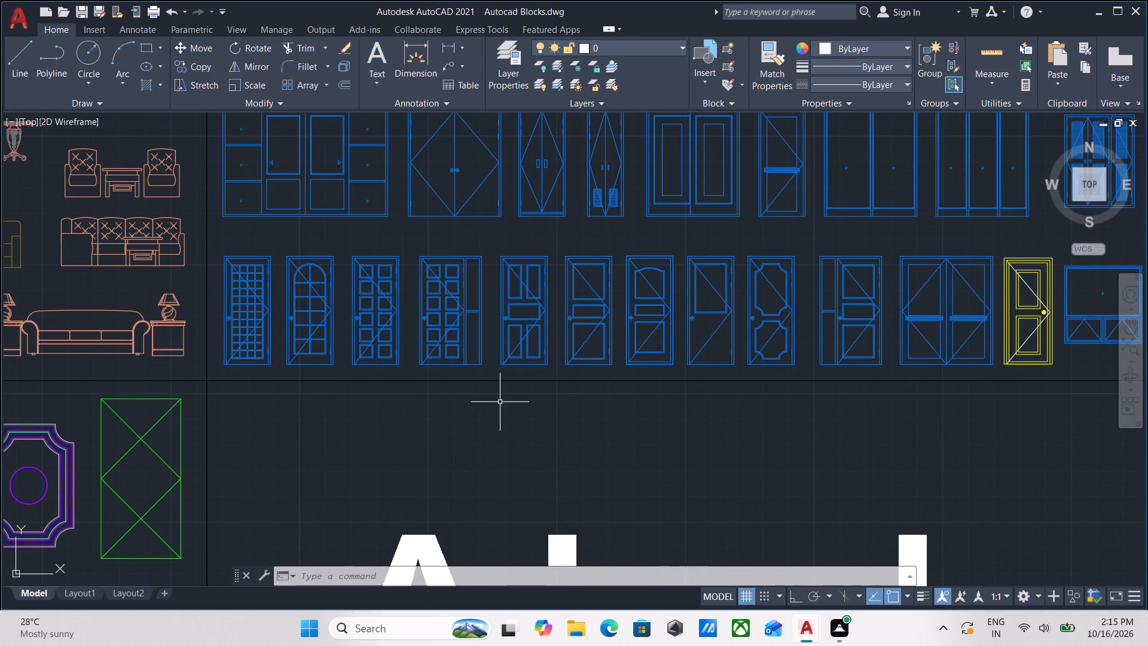
Look through the neighbouring elevation blocks, from the coloured doors and wardrobes to the curtains and white sash windows.
{"action": "scroll", "coordinate": [506, 397], "scroll_direction": "down", "scroll_amount": 1}
{"action": "middle_click_drag", "start_coordinate": [725, 402], "coordinate": [331, 405]}
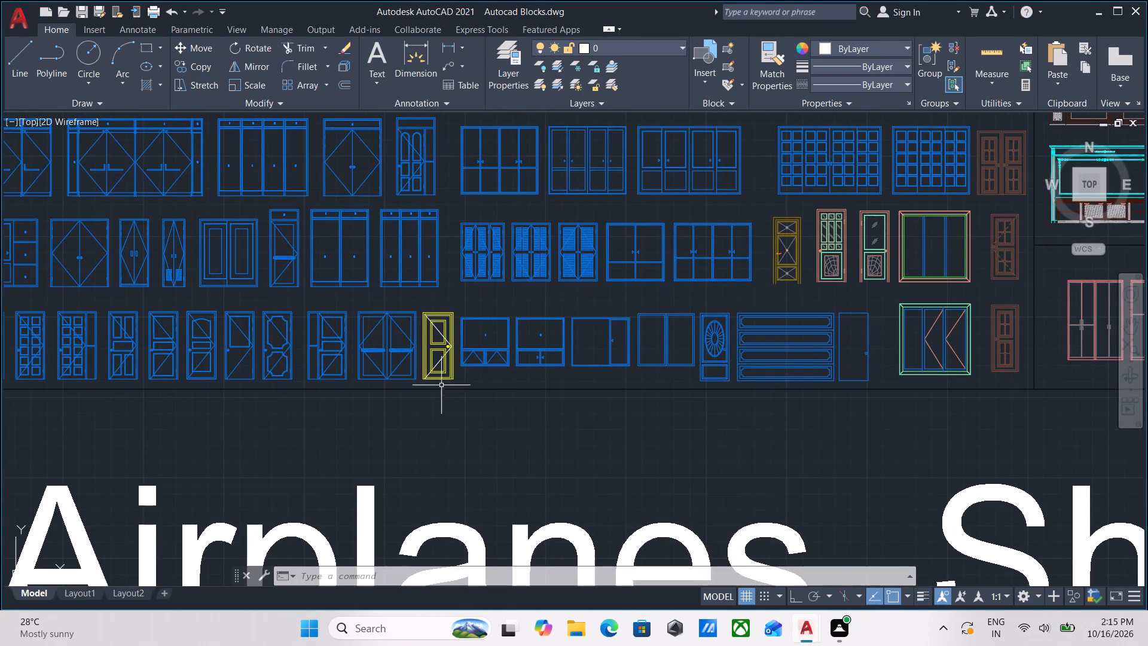
{"action": "scroll", "coordinate": [399, 400], "scroll_direction": "down", "scroll_amount": 1}
{"action": "middle_click_drag", "start_coordinate": [399, 399], "coordinate": [414, 383]}
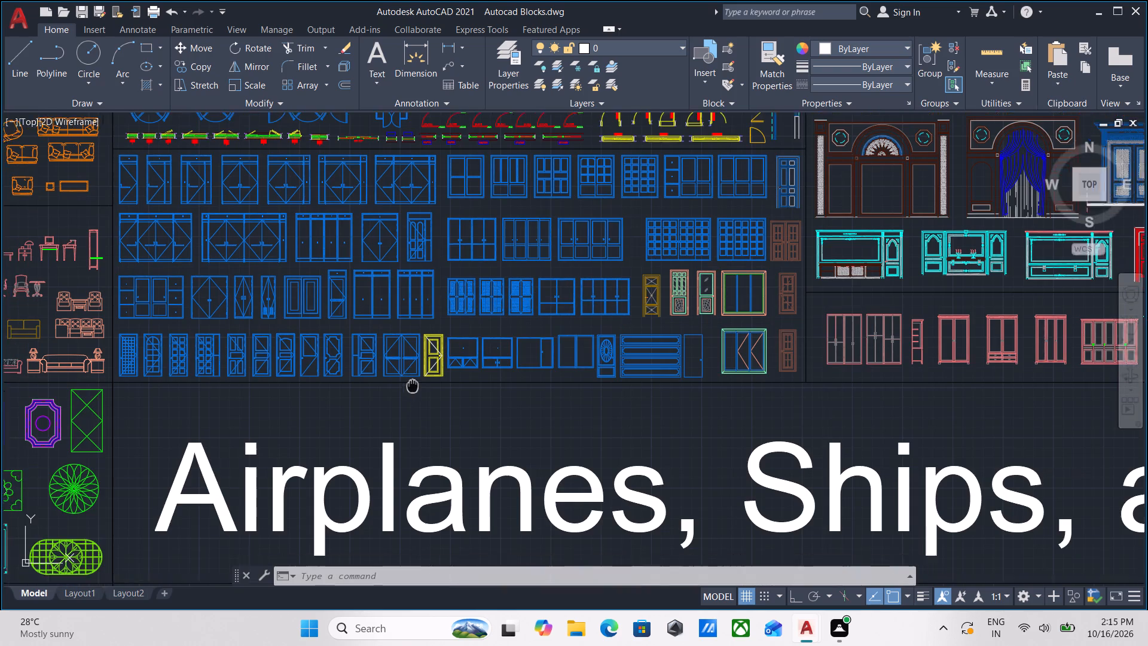
{"action": "middle_click_drag", "start_coordinate": [414, 383], "coordinate": [487, 355]}
{"action": "scroll", "coordinate": [793, 398], "scroll_direction": "down", "scroll_amount": 1}
{"action": "middle_click_drag", "start_coordinate": [783, 400], "coordinate": [462, 461]}
{"action": "scroll", "coordinate": [787, 386], "scroll_direction": "up", "scroll_amount": 3}
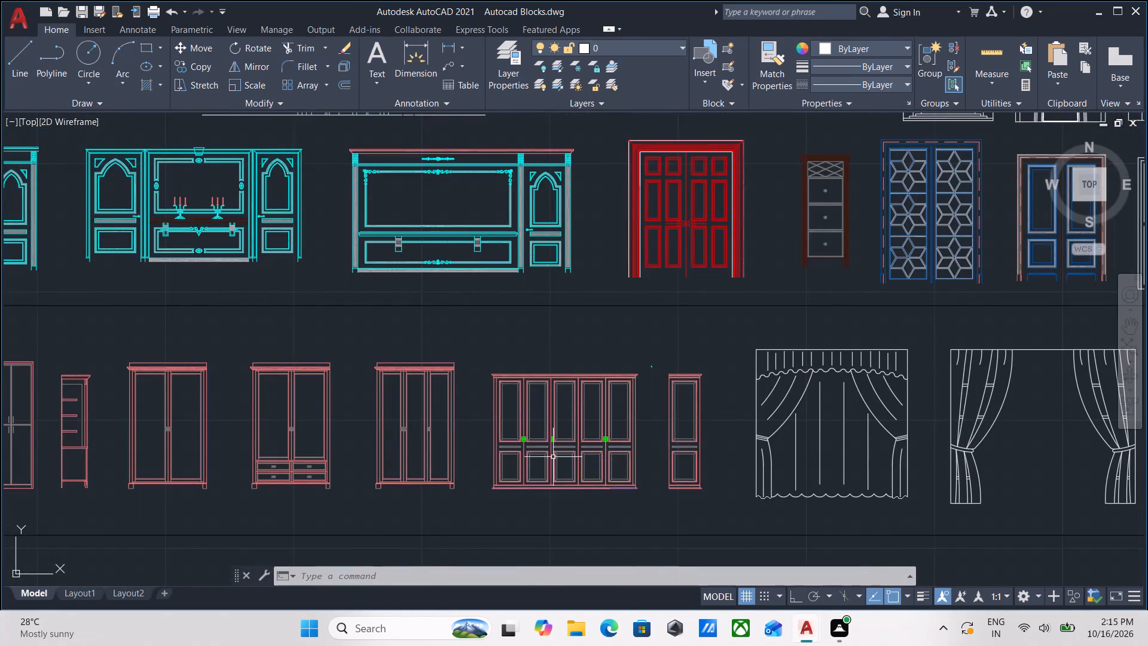
{"action": "scroll", "coordinate": [508, 448], "scroll_direction": "down", "scroll_amount": 2}
{"action": "middle_click_drag", "start_coordinate": [785, 496], "coordinate": [557, 491]}
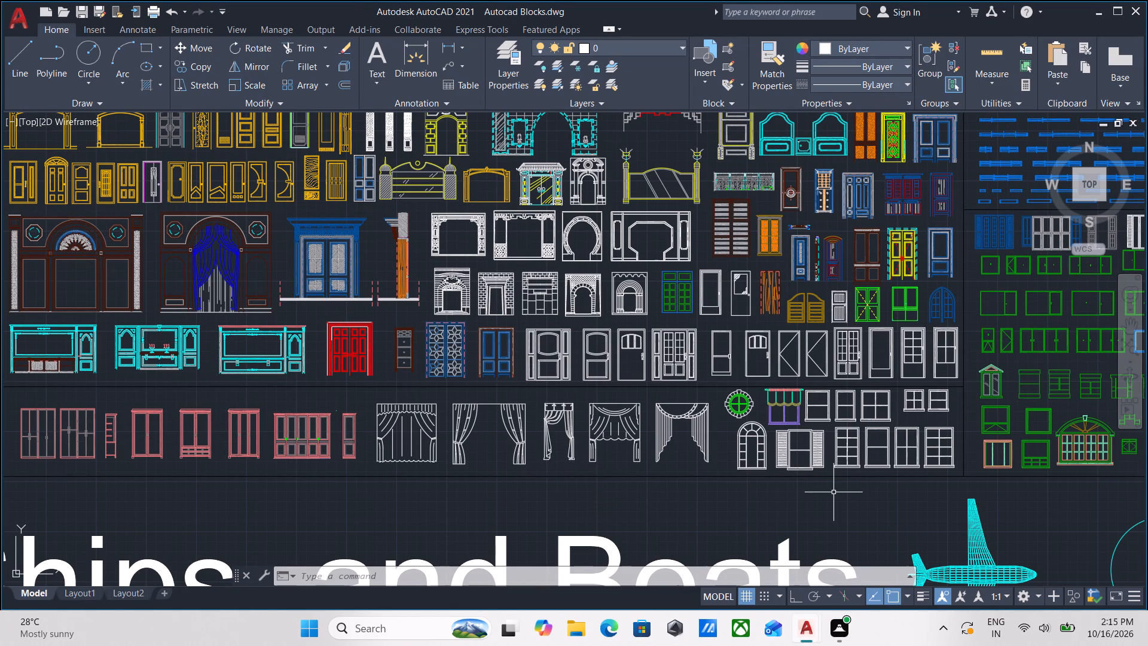
{"action": "scroll", "coordinate": [843, 501], "scroll_direction": "up", "scroll_amount": 2}
{"action": "scroll", "coordinate": [817, 506], "scroll_direction": "down", "scroll_amount": 2}
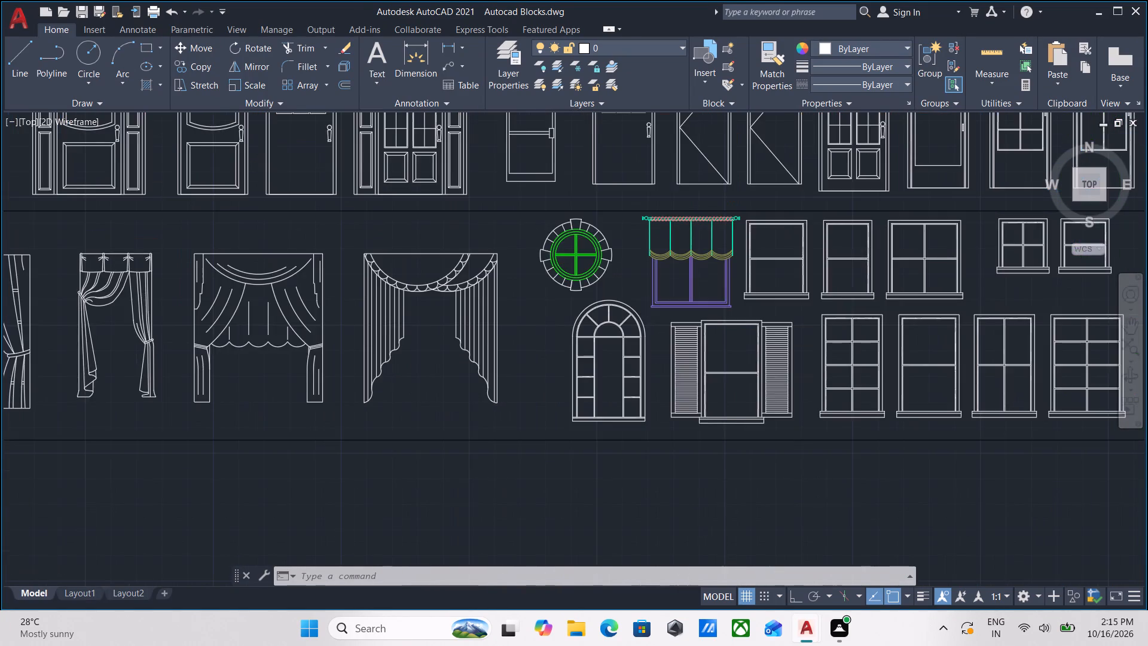
{"action": "scroll", "coordinate": [730, 505], "scroll_direction": "down", "scroll_amount": 2}
{"action": "middle_click_drag", "start_coordinate": [743, 498], "coordinate": [823, 494]}
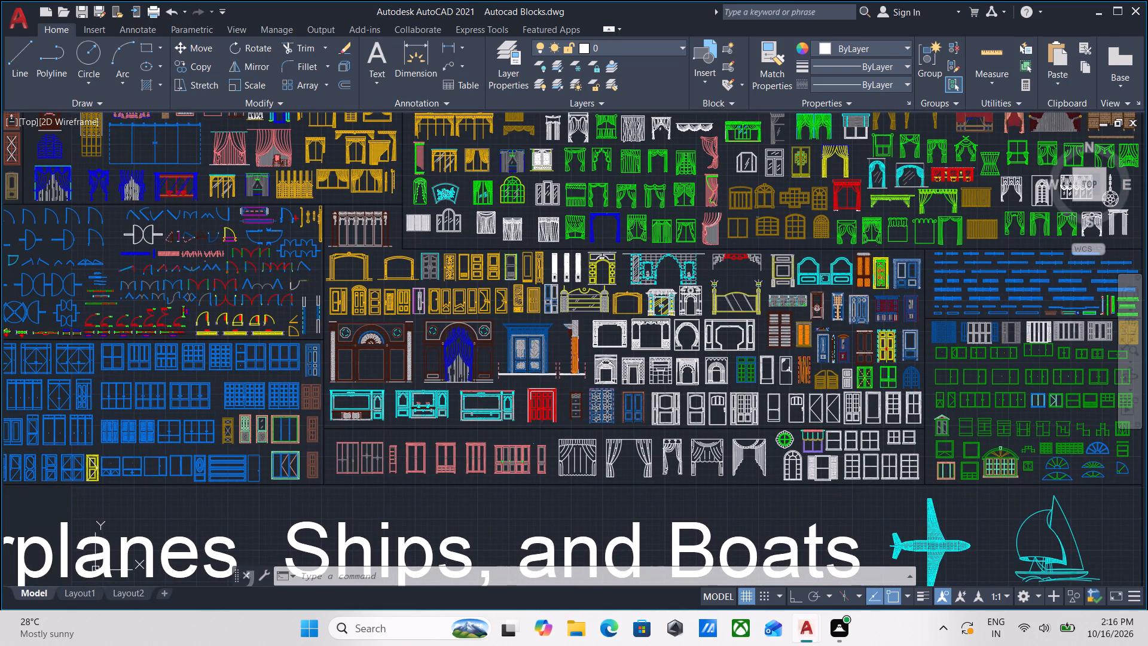
{"action": "scroll", "coordinate": [823, 494], "scroll_direction": "down", "scroll_amount": 1}
{"action": "scroll", "coordinate": [633, 473], "scroll_direction": "up", "scroll_amount": 2}
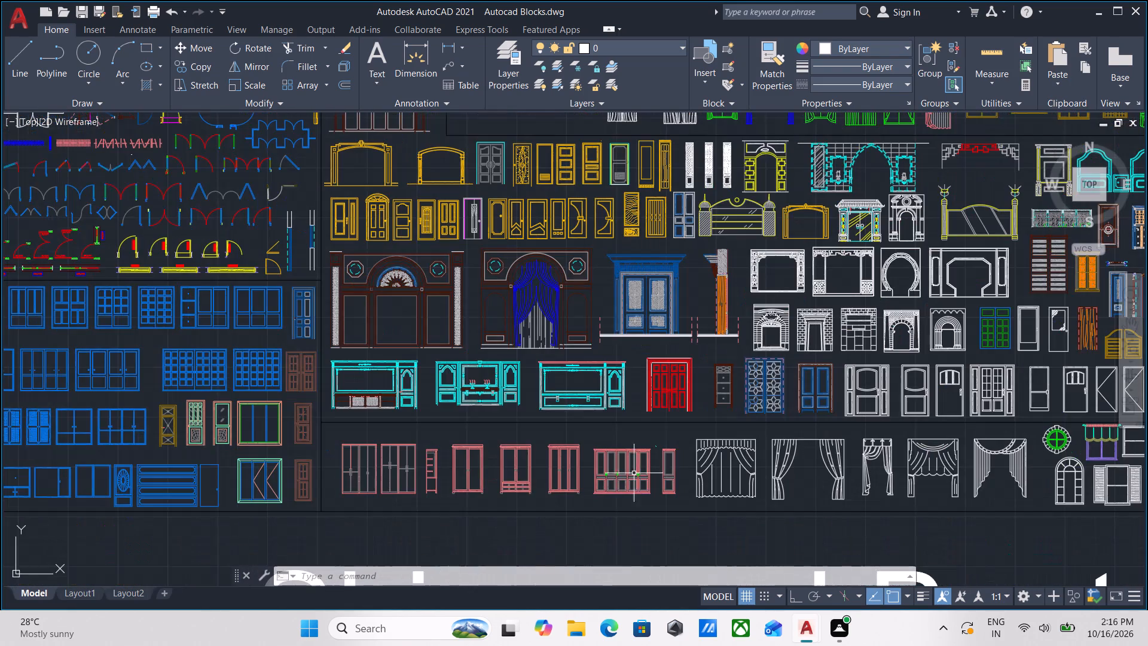
{"action": "scroll", "coordinate": [633, 420], "scroll_direction": "up", "scroll_amount": 1}
{"action": "scroll", "coordinate": [633, 420], "scroll_direction": "down", "scroll_amount": 2}
{"action": "middle_click_drag", "start_coordinate": [633, 420], "coordinate": [535, 479]}
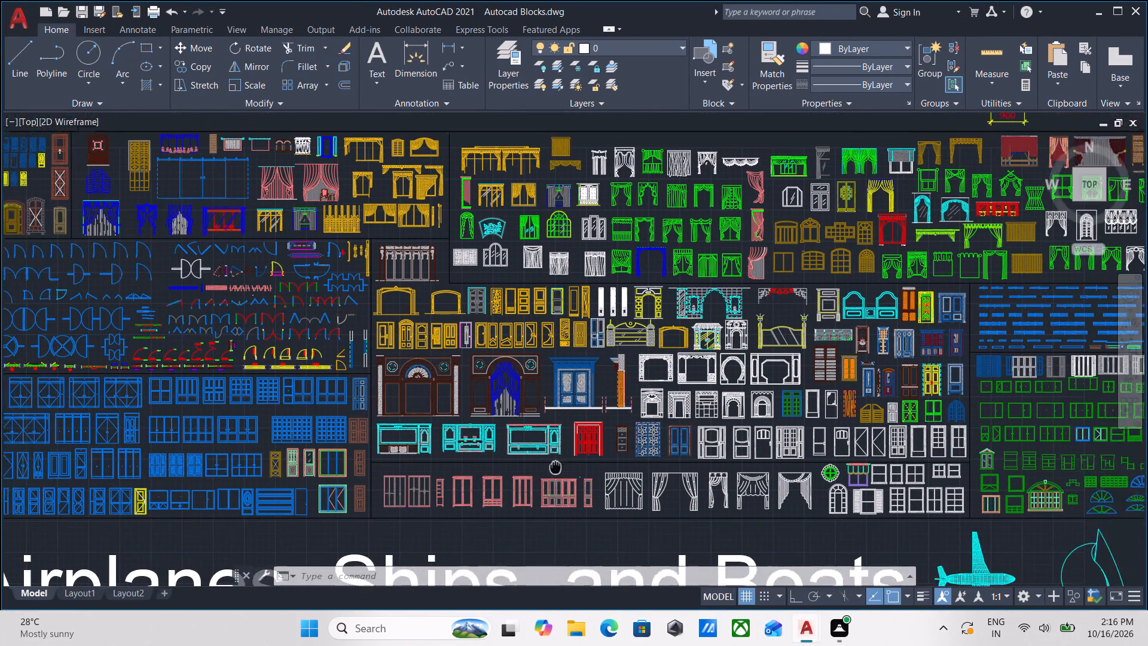
{"action": "middle_click_drag", "start_coordinate": [535, 479], "coordinate": [518, 486]}
{"action": "scroll", "coordinate": [671, 481], "scroll_direction": "down", "scroll_amount": 1}
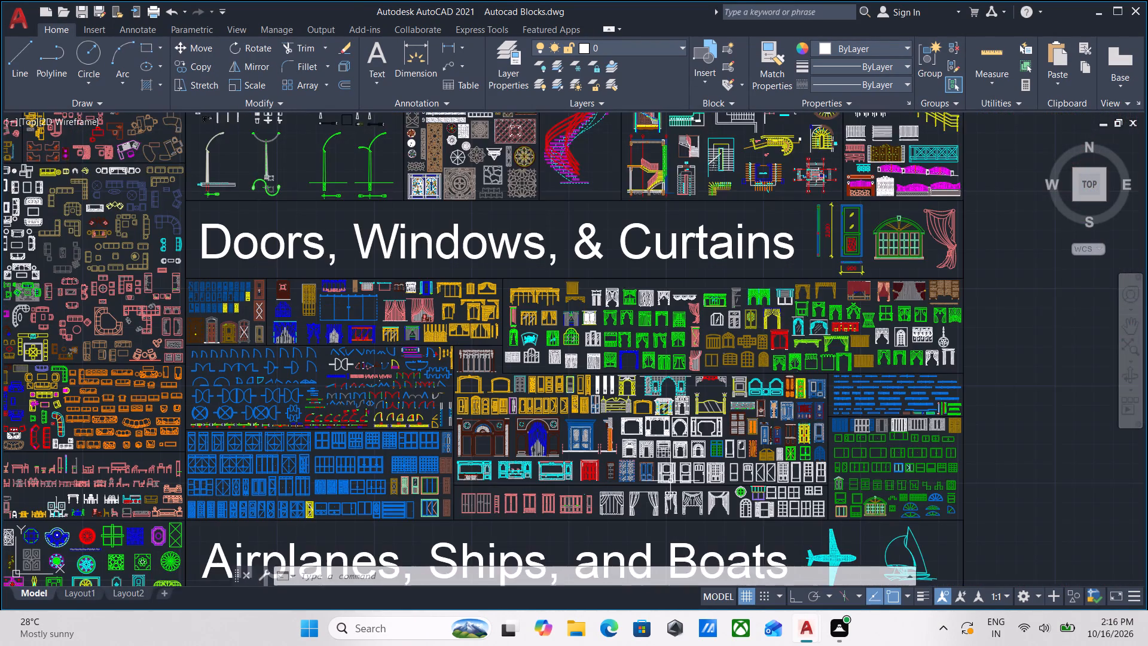
Examine the window elevation blocks in the lower corner of the doors and windows section, including the framed and arched designs.
{"action": "middle_click_drag", "start_coordinate": [670, 481], "coordinate": [685, 401]}
{"action": "middle_click_drag", "start_coordinate": [414, 479], "coordinate": [532, 367]}
{"action": "scroll", "coordinate": [200, 441], "scroll_direction": "up", "scroll_amount": 1}
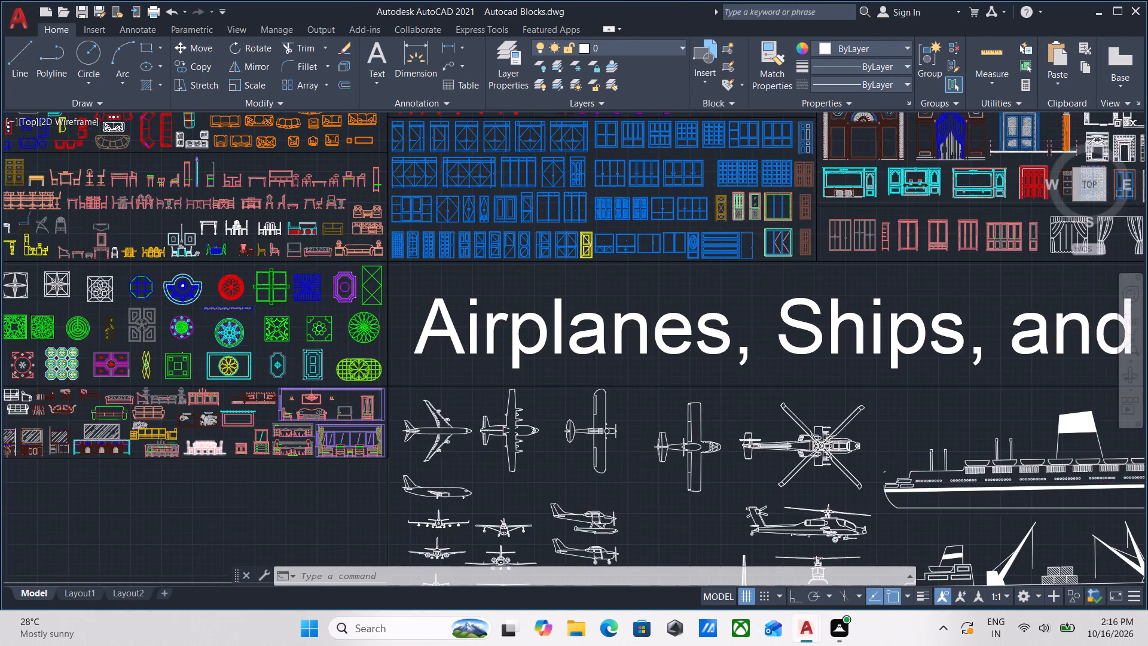
{"action": "scroll", "coordinate": [198, 442], "scroll_direction": "up", "scroll_amount": 2}
{"action": "scroll", "coordinate": [209, 433], "scroll_direction": "down", "scroll_amount": 3}
{"action": "middle_click_drag", "start_coordinate": [851, 401], "coordinate": [236, 481]}
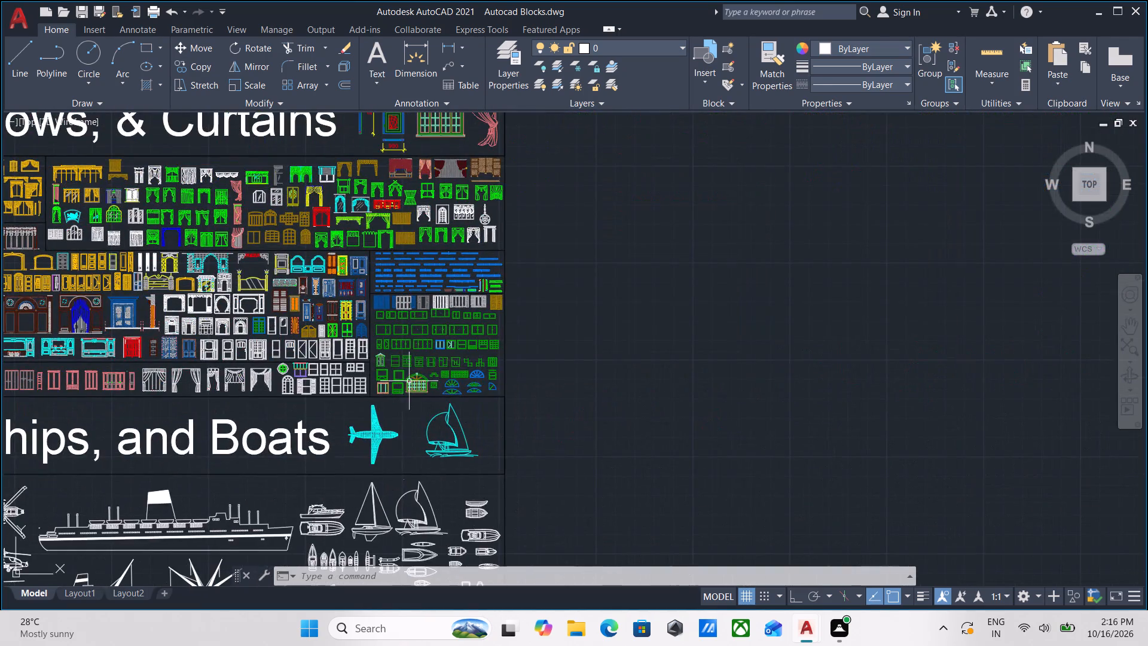
{"action": "scroll", "coordinate": [420, 361], "scroll_direction": "up", "scroll_amount": 3}
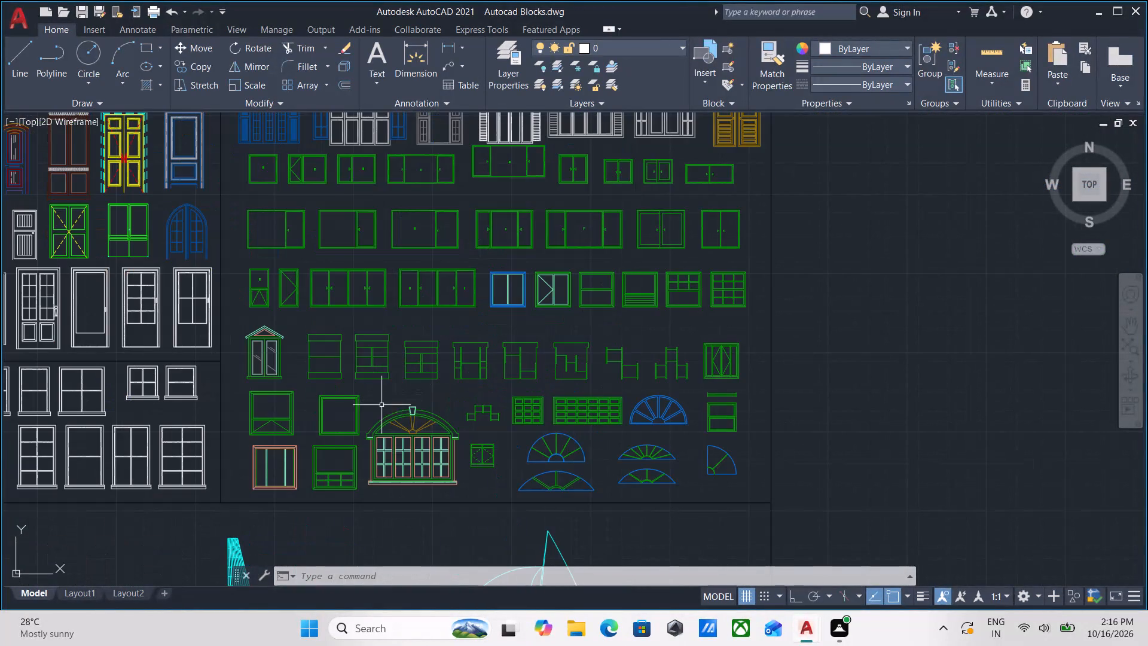
{"action": "middle_click_drag", "start_coordinate": [325, 414], "coordinate": [582, 374]}
{"action": "scroll", "coordinate": [512, 478], "scroll_direction": "up", "scroll_amount": 2}
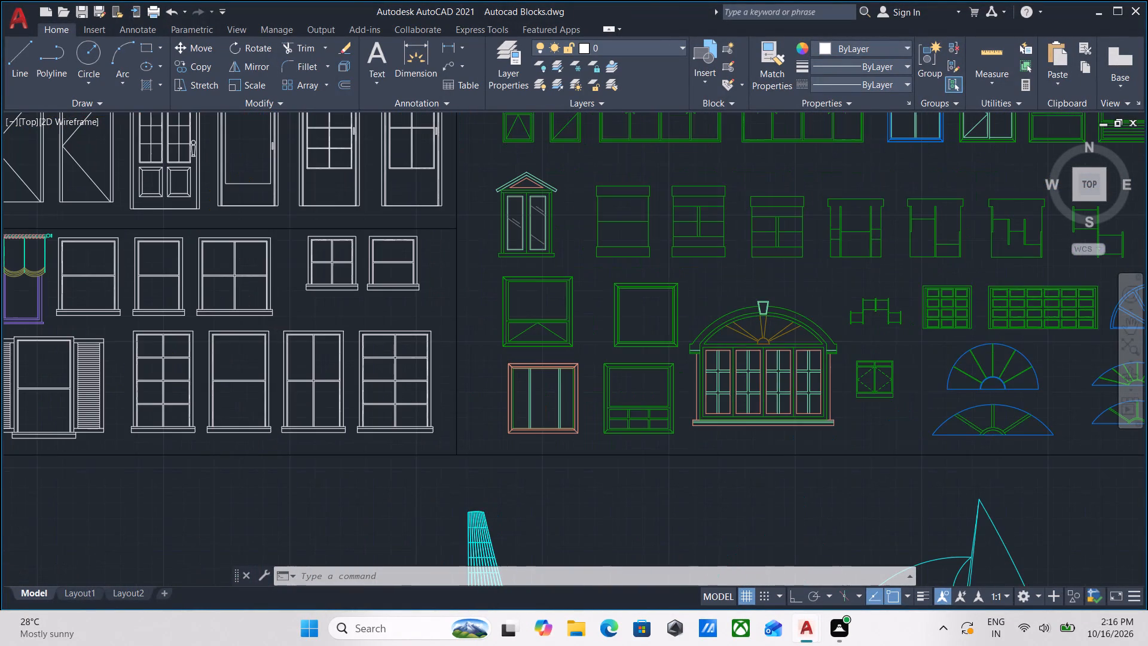
{"action": "scroll", "coordinate": [512, 478], "scroll_direction": "up", "scroll_amount": 2}
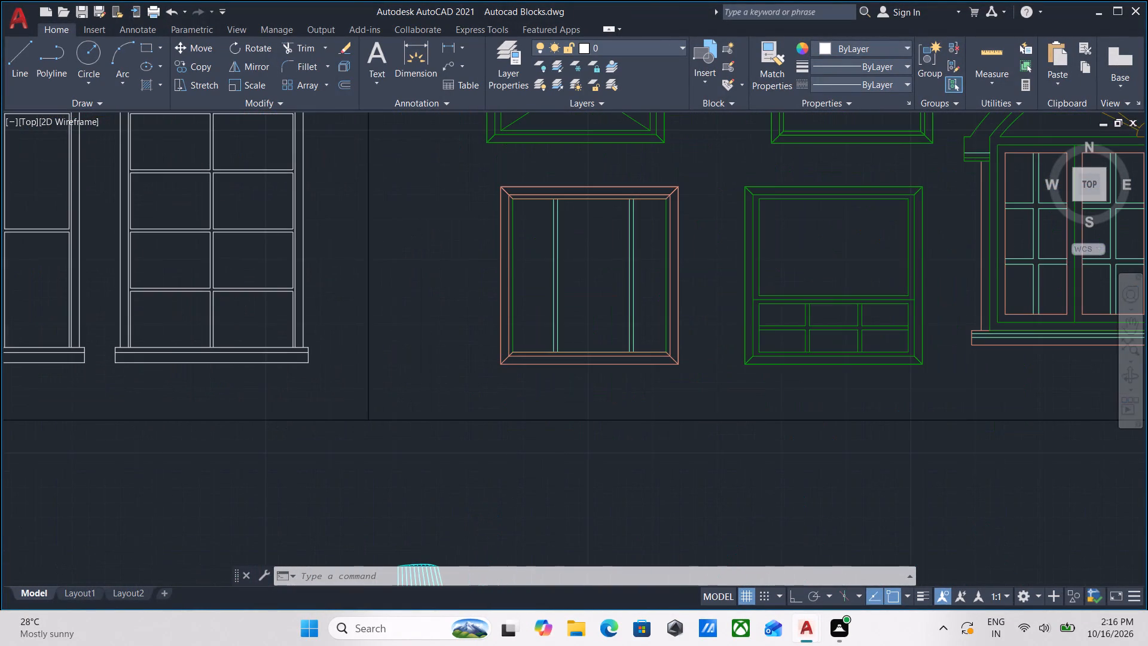
{"action": "scroll", "coordinate": [512, 478], "scroll_direction": "down", "scroll_amount": 1}
{"action": "middle_click_drag", "start_coordinate": [512, 478], "coordinate": [468, 575]}
{"action": "scroll", "coordinate": [512, 504], "scroll_direction": "down", "scroll_amount": 1}
{"action": "middle_click", "coordinate": [512, 504]}
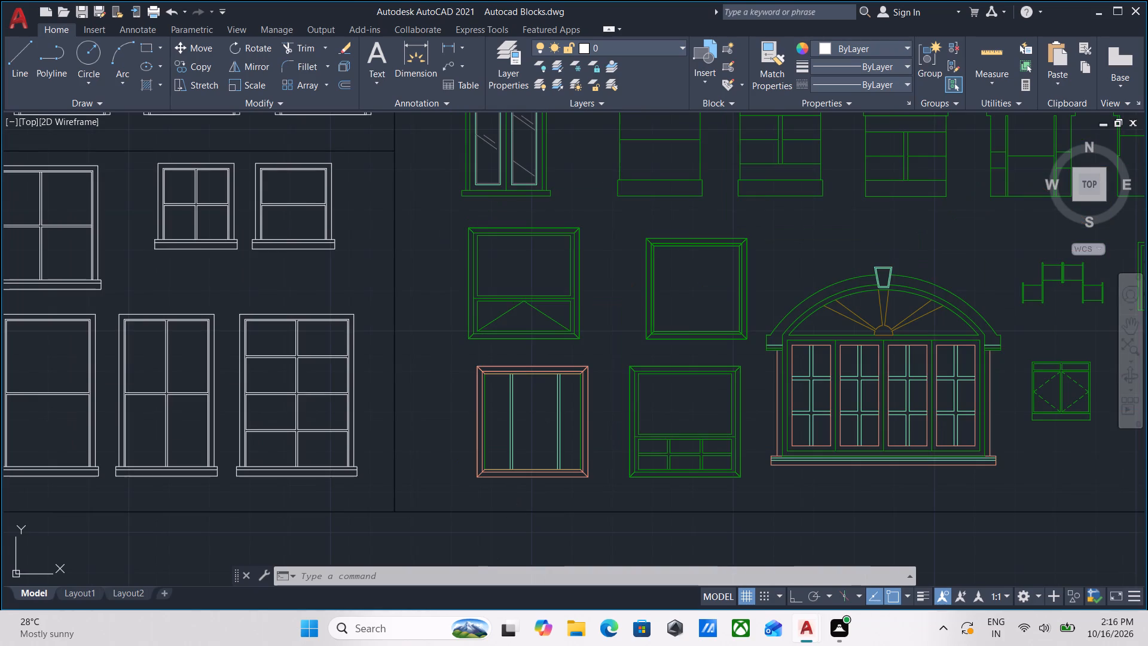
{"action": "scroll", "coordinate": [560, 490], "scroll_direction": "down", "scroll_amount": 1}
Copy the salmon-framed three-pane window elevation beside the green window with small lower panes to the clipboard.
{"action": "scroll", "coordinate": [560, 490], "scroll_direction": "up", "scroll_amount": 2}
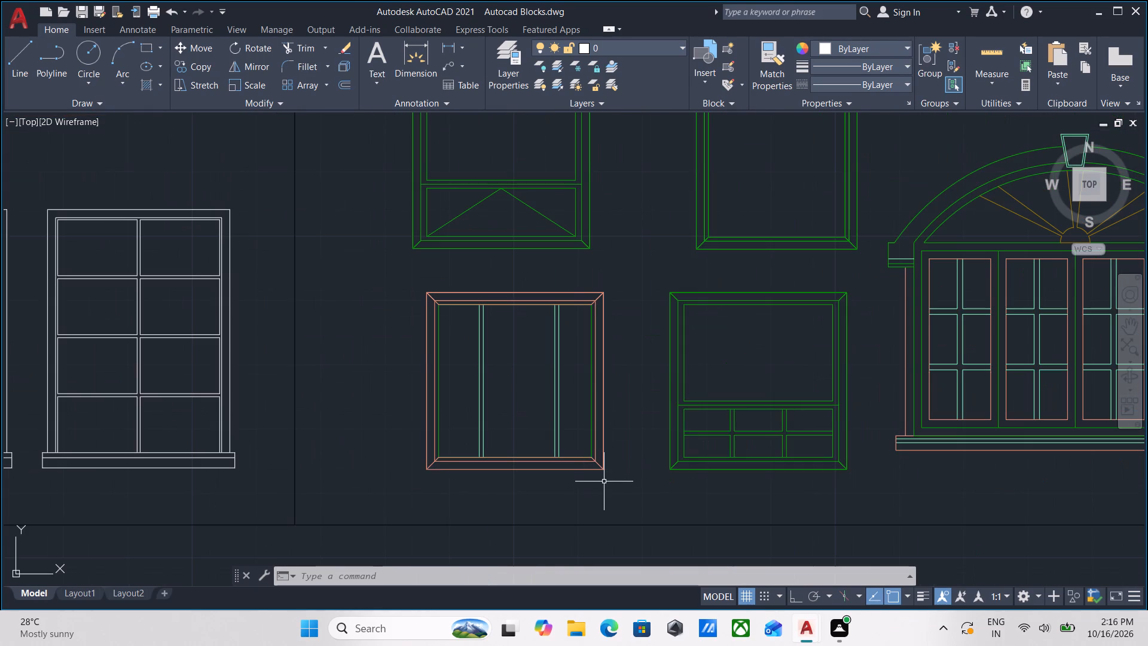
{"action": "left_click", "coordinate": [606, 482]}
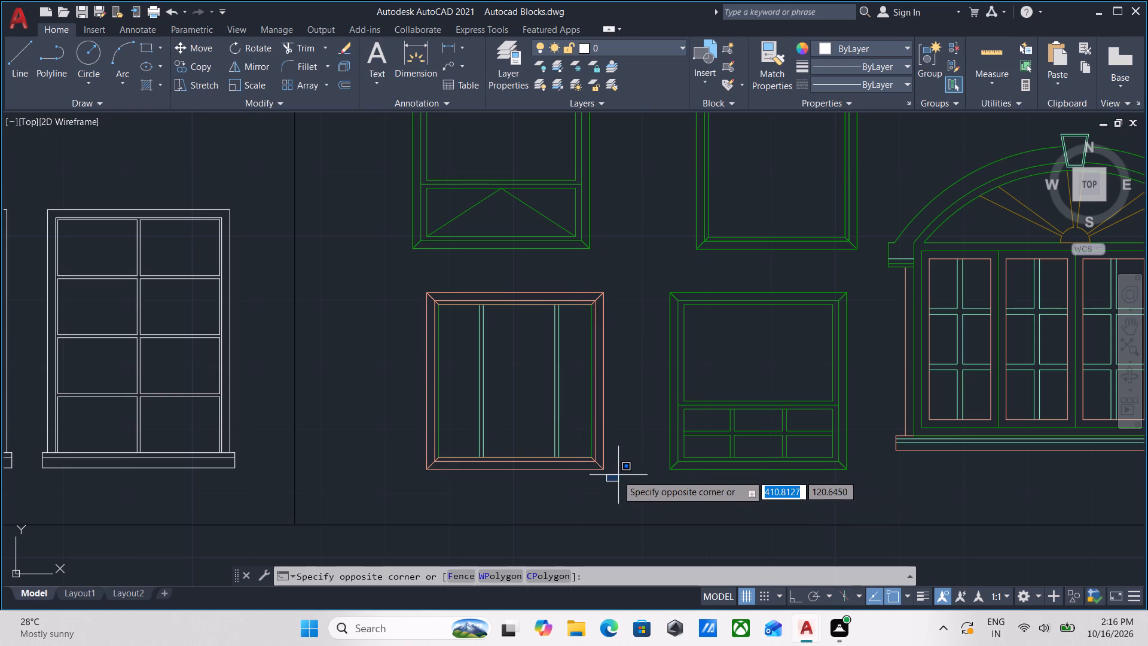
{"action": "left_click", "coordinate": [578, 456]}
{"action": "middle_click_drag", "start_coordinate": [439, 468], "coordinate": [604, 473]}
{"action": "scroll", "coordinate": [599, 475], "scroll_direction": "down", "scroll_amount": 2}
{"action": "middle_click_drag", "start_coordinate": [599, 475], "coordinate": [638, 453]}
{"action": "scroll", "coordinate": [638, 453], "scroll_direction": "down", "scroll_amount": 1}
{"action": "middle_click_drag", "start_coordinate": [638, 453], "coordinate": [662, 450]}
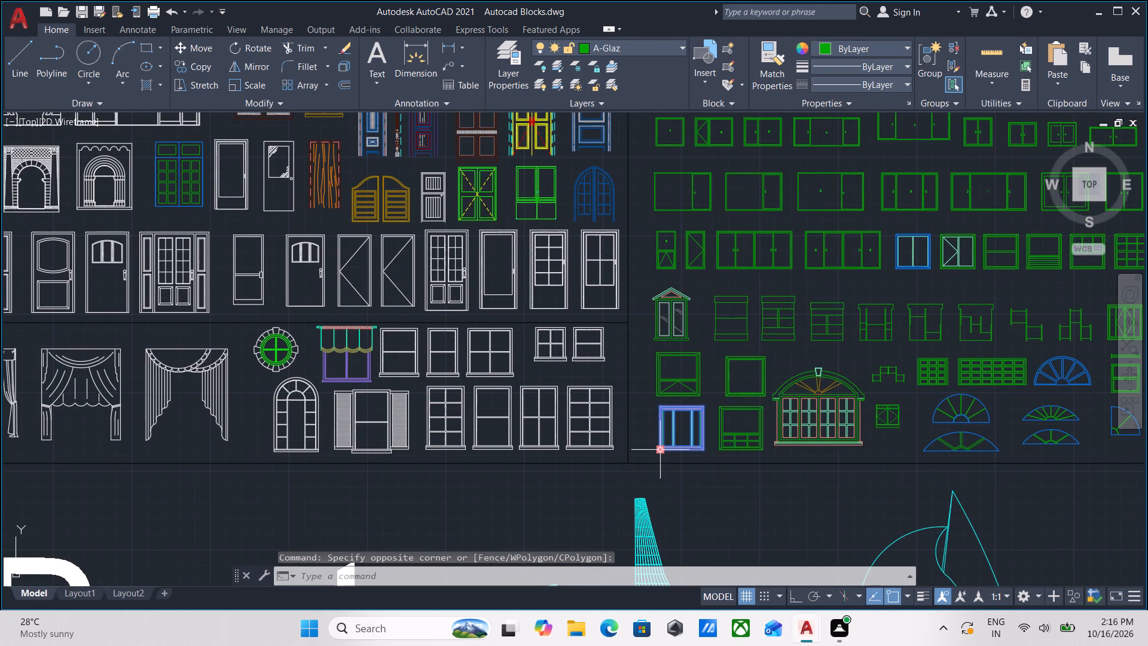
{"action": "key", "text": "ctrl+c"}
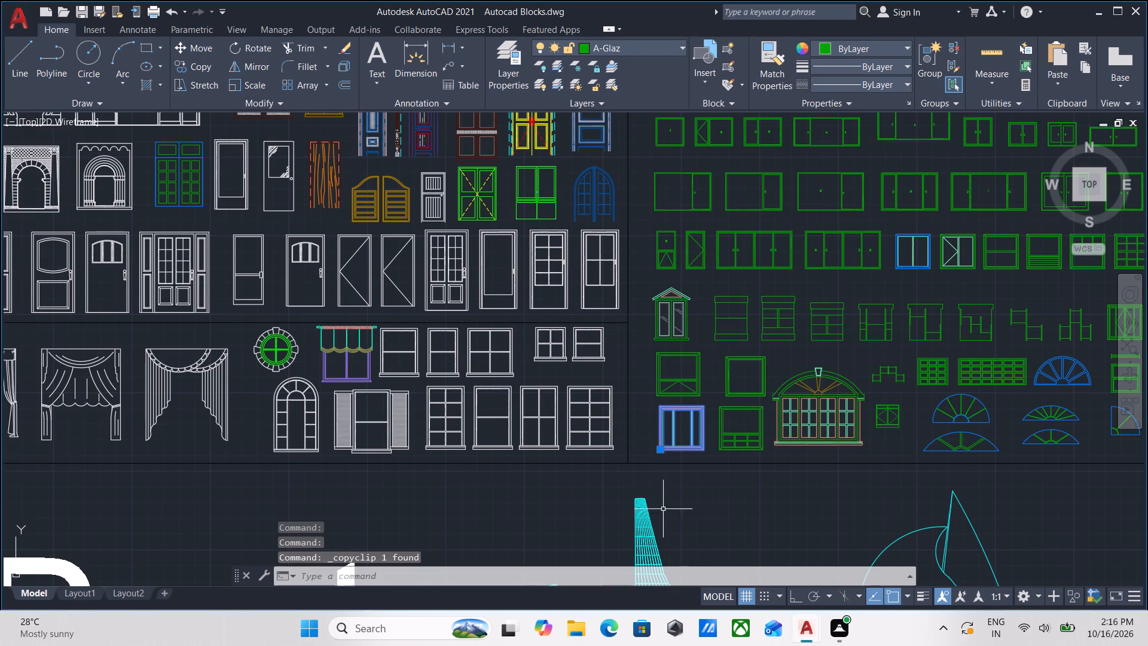
Look through the green sliding window rows and the shuttered window elevations for another design, then clear the selection.
{"action": "scroll", "coordinate": [648, 444], "scroll_direction": "down", "scroll_amount": 2}
{"action": "middle_click_drag", "start_coordinate": [640, 409], "coordinate": [632, 348]}
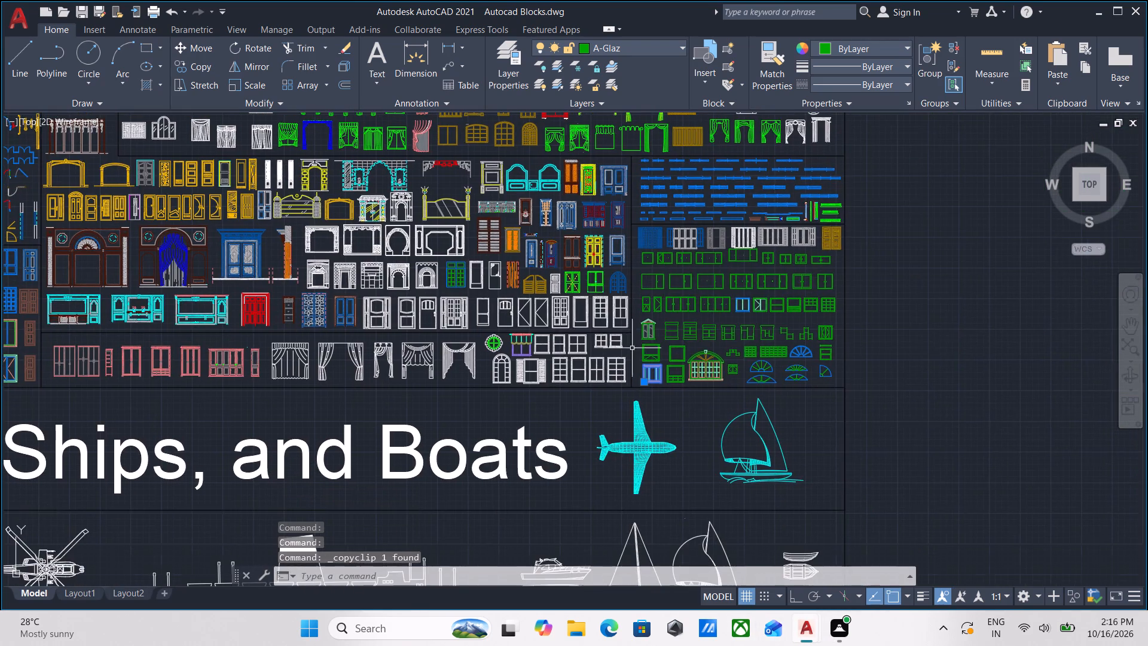
{"action": "scroll", "coordinate": [656, 458], "scroll_direction": "up", "scroll_amount": 3}
{"action": "middle_click_drag", "start_coordinate": [654, 342], "coordinate": [586, 545]}
{"action": "scroll", "coordinate": [632, 431], "scroll_direction": "down", "scroll_amount": 1}
{"action": "middle_click_drag", "start_coordinate": [632, 431], "coordinate": [460, 562]}
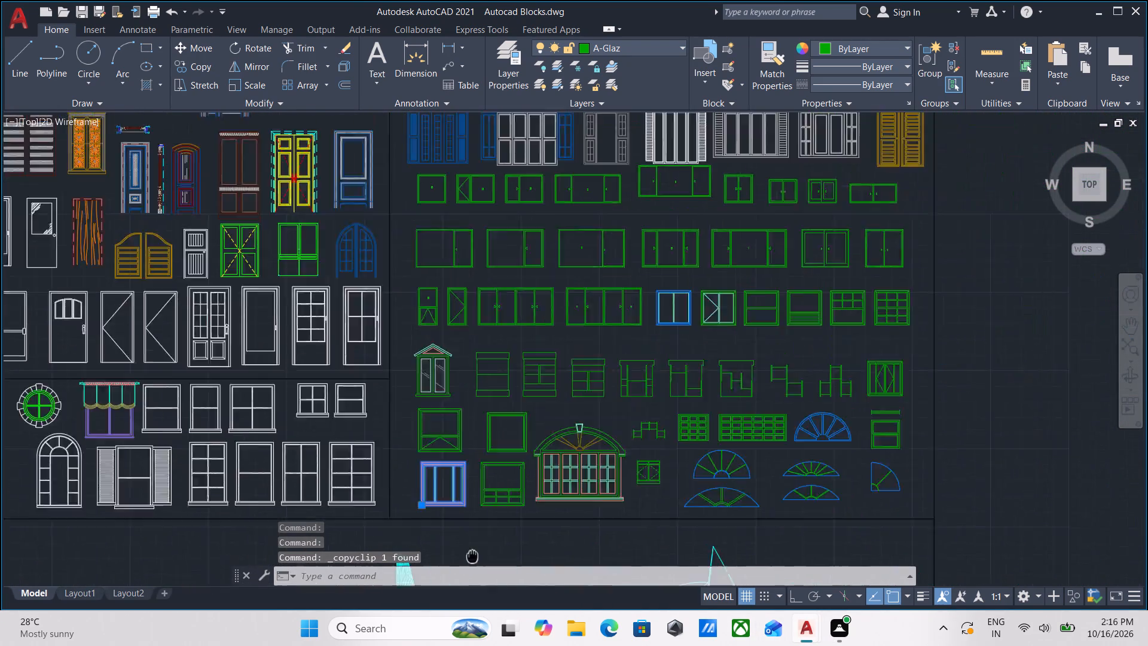
{"action": "middle_click_drag", "start_coordinate": [460, 562], "coordinate": [408, 583]}
{"action": "middle_click_drag", "start_coordinate": [922, 386], "coordinate": [906, 442]}
{"action": "scroll", "coordinate": [820, 350], "scroll_direction": "up", "scroll_amount": 3}
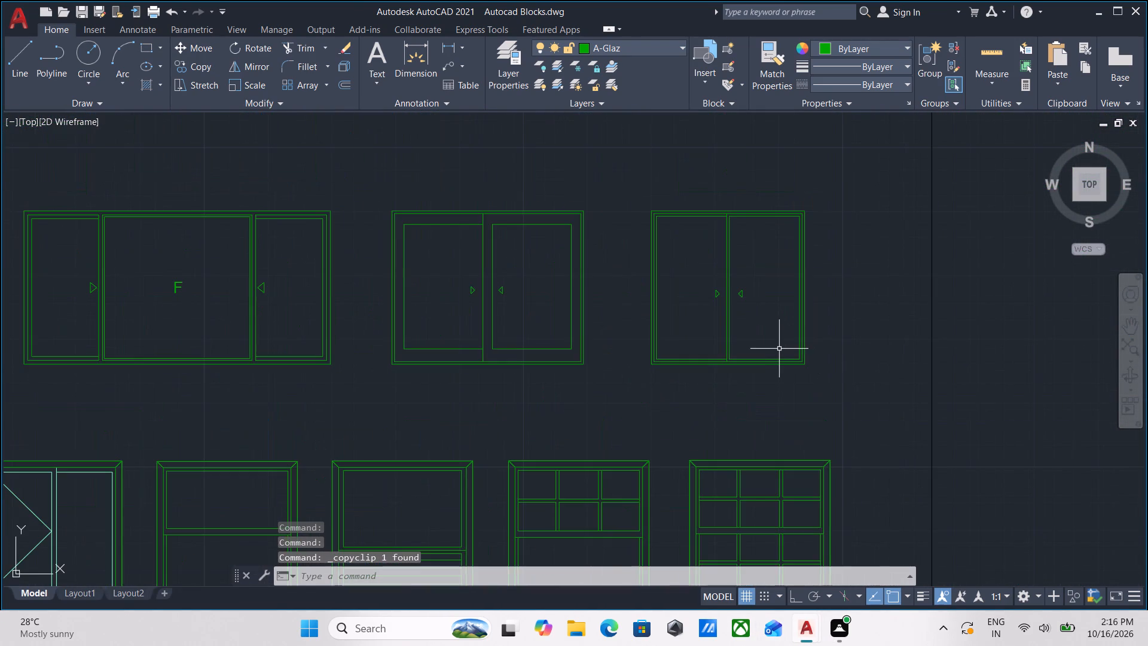
{"action": "scroll", "coordinate": [773, 349], "scroll_direction": "down", "scroll_amount": 2}
{"action": "middle_click_drag", "start_coordinate": [510, 358], "coordinate": [698, 339]}
{"action": "scroll", "coordinate": [515, 355], "scroll_direction": "down", "scroll_amount": 1}
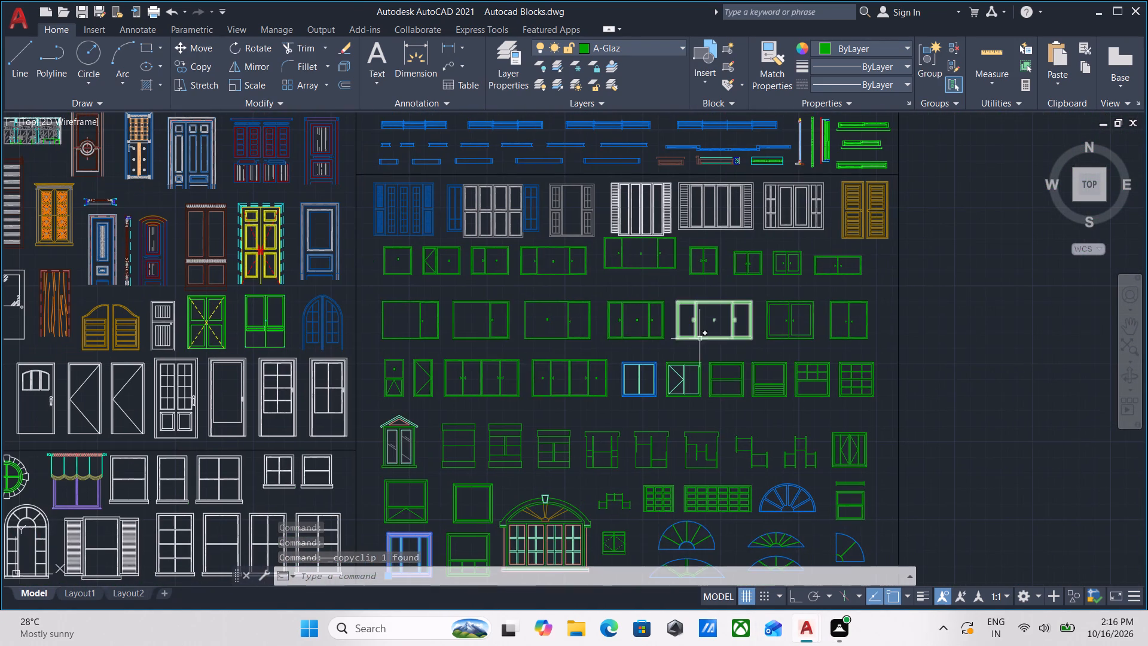
{"action": "scroll", "coordinate": [801, 333], "scroll_direction": "up", "scroll_amount": 1}
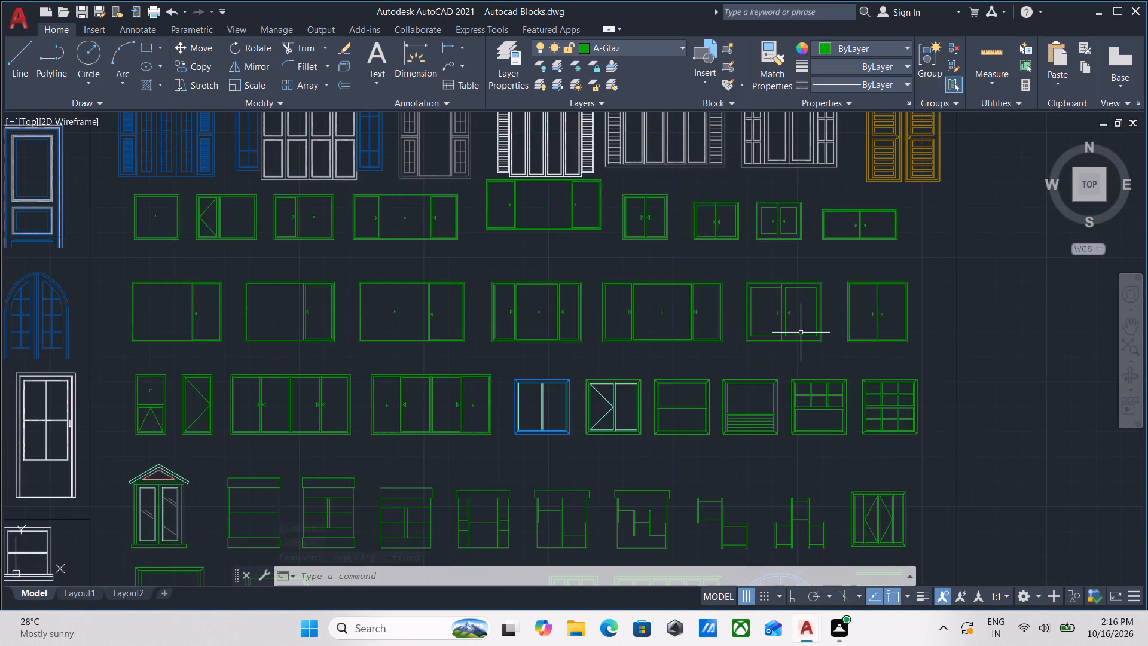
{"action": "middle_click_drag", "start_coordinate": [801, 337], "coordinate": [789, 503]}
{"action": "scroll", "coordinate": [578, 436], "scroll_direction": "down", "scroll_amount": 1}
{"action": "middle_click_drag", "start_coordinate": [578, 436], "coordinate": [658, 385]}
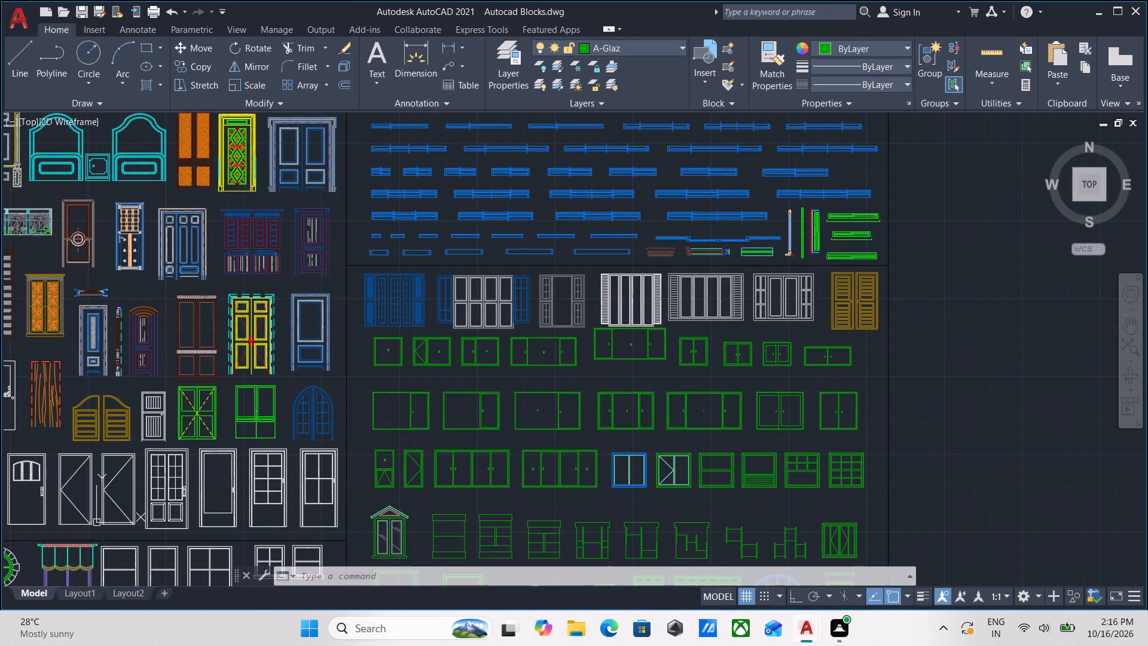
{"action": "key", "text": "Escape"}
Copy the grey double-panel window with paned side shutters, next to the yellow louvred shutters, to the clipboard.
{"action": "scroll", "coordinate": [831, 299], "scroll_direction": "up", "scroll_amount": 2}
{"action": "scroll", "coordinate": [769, 335], "scroll_direction": "up", "scroll_amount": 2}
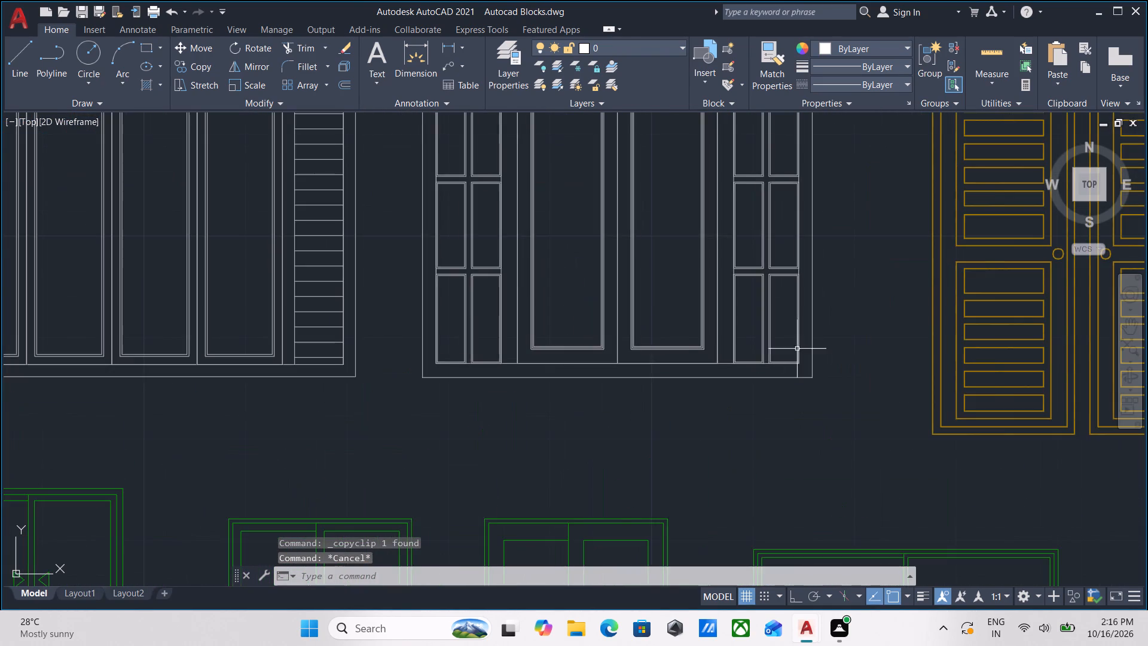
{"action": "scroll", "coordinate": [797, 349], "scroll_direction": "down", "scroll_amount": 1}
{"action": "middle_click_drag", "start_coordinate": [797, 349], "coordinate": [805, 331]}
{"action": "left_click_drag", "start_coordinate": [856, 373], "coordinate": [795, 329]}
{"action": "left_click", "coordinate": [770, 303]}
{"action": "scroll", "coordinate": [777, 342], "scroll_direction": "down", "scroll_amount": 1}
{"action": "middle_click", "coordinate": [777, 342]}
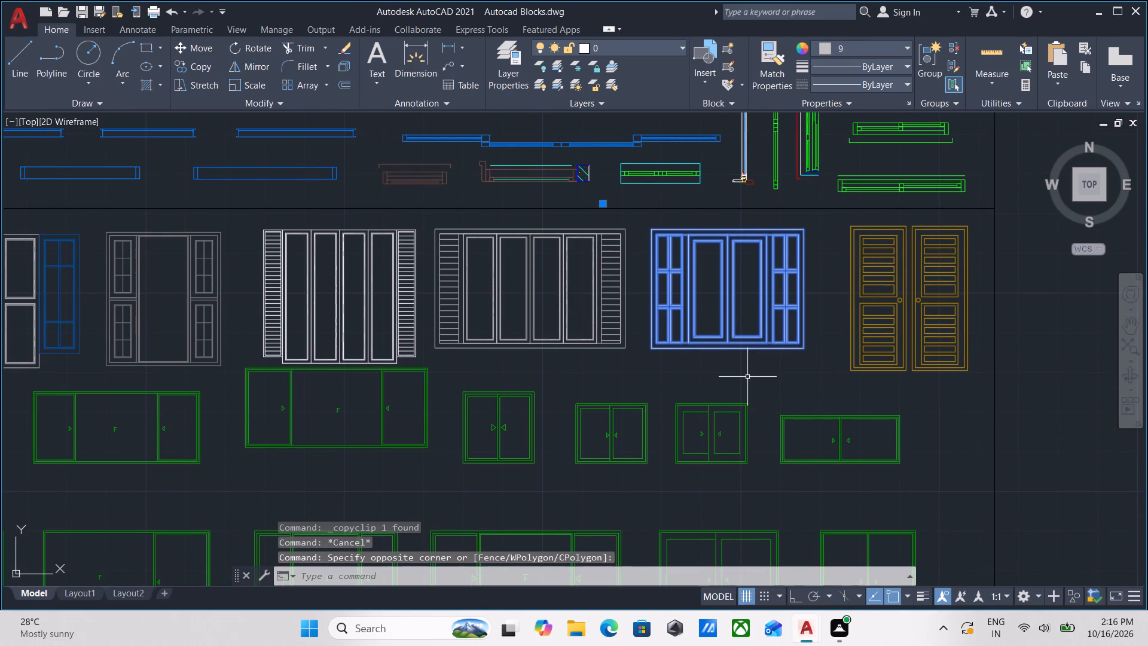
{"action": "scroll", "coordinate": [774, 362], "scroll_direction": "up", "scroll_amount": 1}
{"action": "scroll", "coordinate": [774, 362], "scroll_direction": "down", "scroll_amount": 1}
{"action": "middle_click_drag", "start_coordinate": [774, 362], "coordinate": [783, 429]}
{"action": "scroll", "coordinate": [783, 429], "scroll_direction": "down", "scroll_amount": 1}
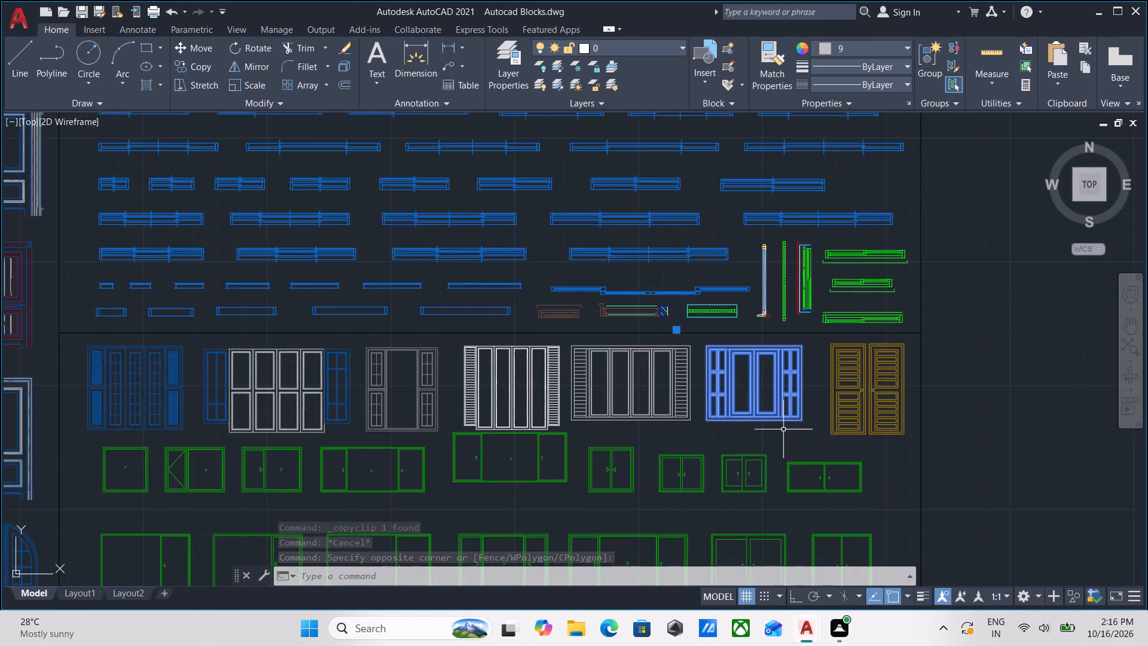
{"action": "scroll", "coordinate": [783, 429], "scroll_direction": "down", "scroll_amount": 1}
{"action": "scroll", "coordinate": [783, 429], "scroll_direction": "up", "scroll_amount": 1}
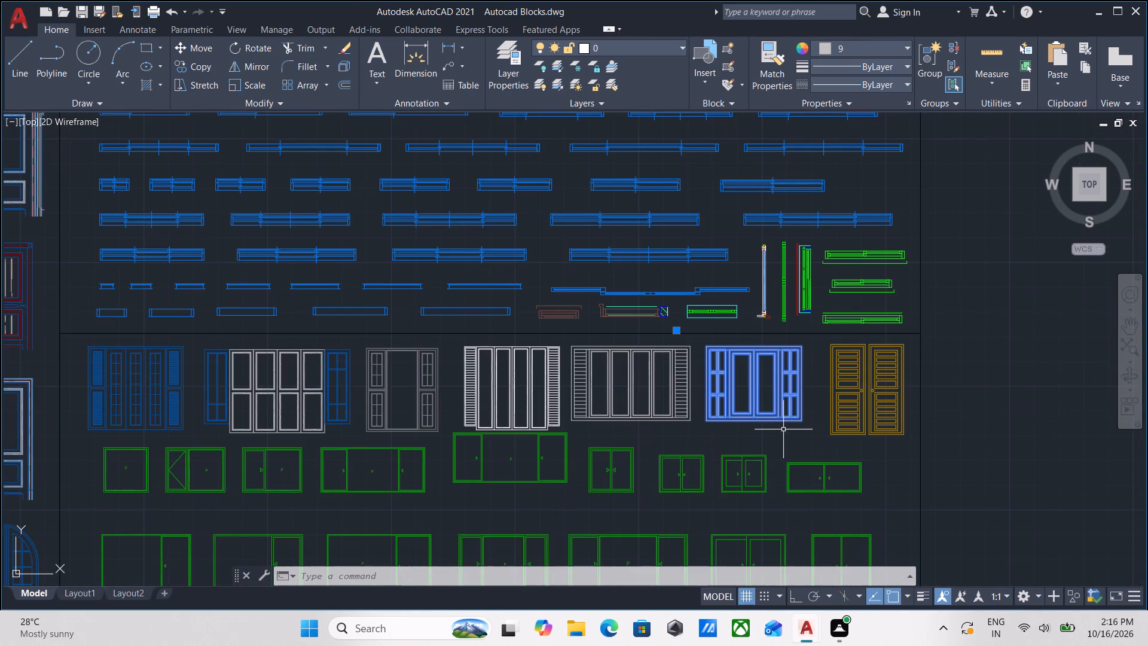
{"action": "scroll", "coordinate": [783, 429], "scroll_direction": "up", "scroll_amount": 1}
{"action": "middle_click_drag", "start_coordinate": [783, 429], "coordinate": [775, 346]}
{"action": "scroll", "coordinate": [707, 367], "scroll_direction": "down", "scroll_amount": 1}
{"action": "middle_click_drag", "start_coordinate": [707, 367], "coordinate": [838, 330]}
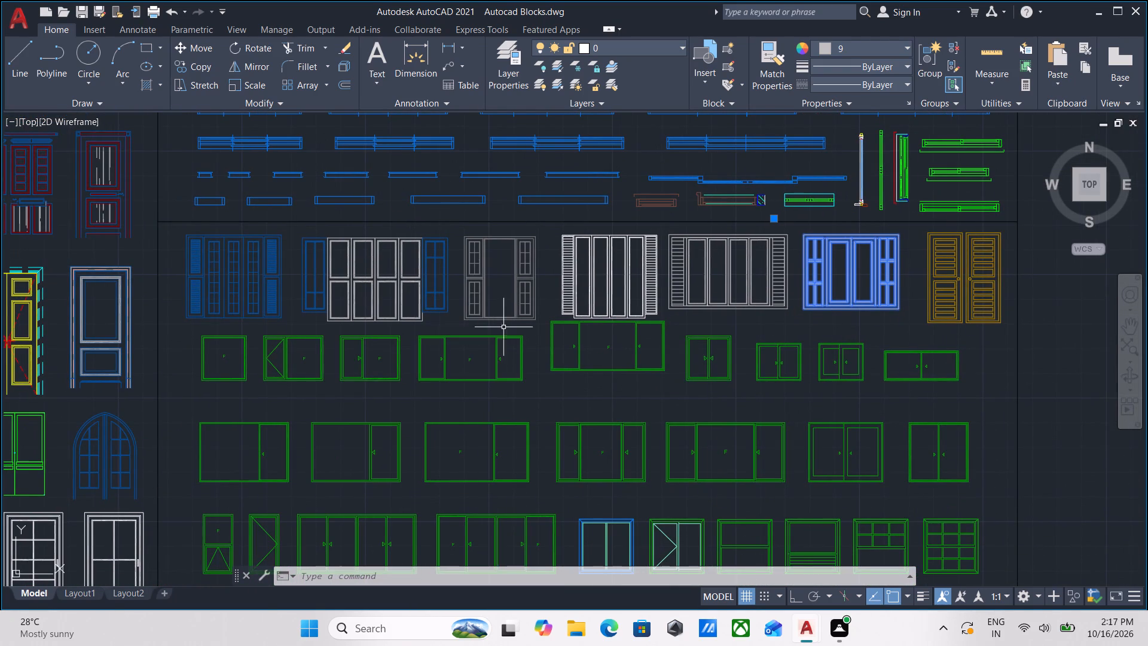
{"action": "scroll", "coordinate": [949, 316], "scroll_direction": "up", "scroll_amount": 1}
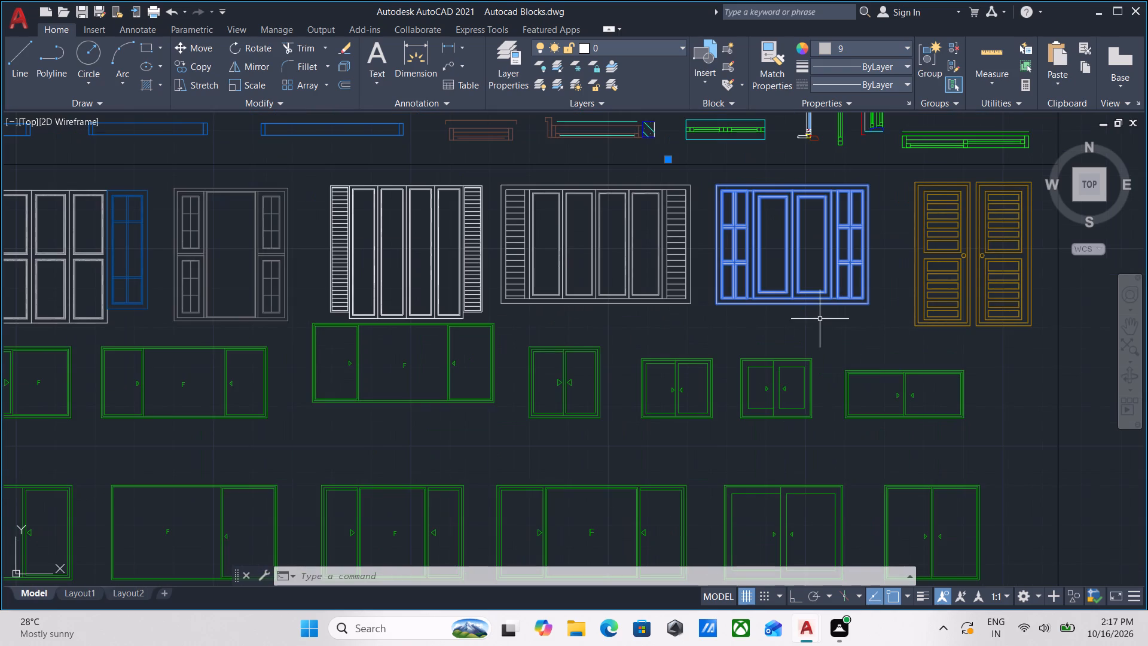
{"action": "scroll", "coordinate": [820, 319], "scroll_direction": "down", "scroll_amount": 1}
{"action": "middle_click_drag", "start_coordinate": [820, 319], "coordinate": [753, 295]}
{"action": "scroll", "coordinate": [953, 275], "scroll_direction": "up", "scroll_amount": 2}
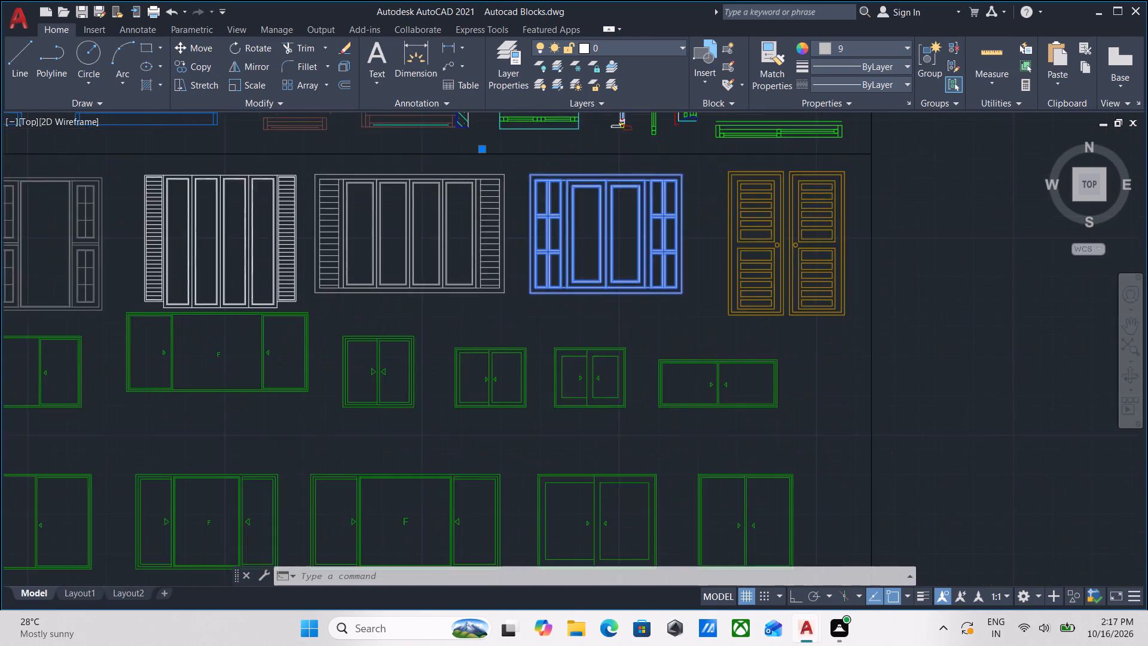
{"action": "scroll", "coordinate": [932, 286], "scroll_direction": "down", "scroll_amount": 1}
{"action": "scroll", "coordinate": [653, 314], "scroll_direction": "down", "scroll_amount": 1}
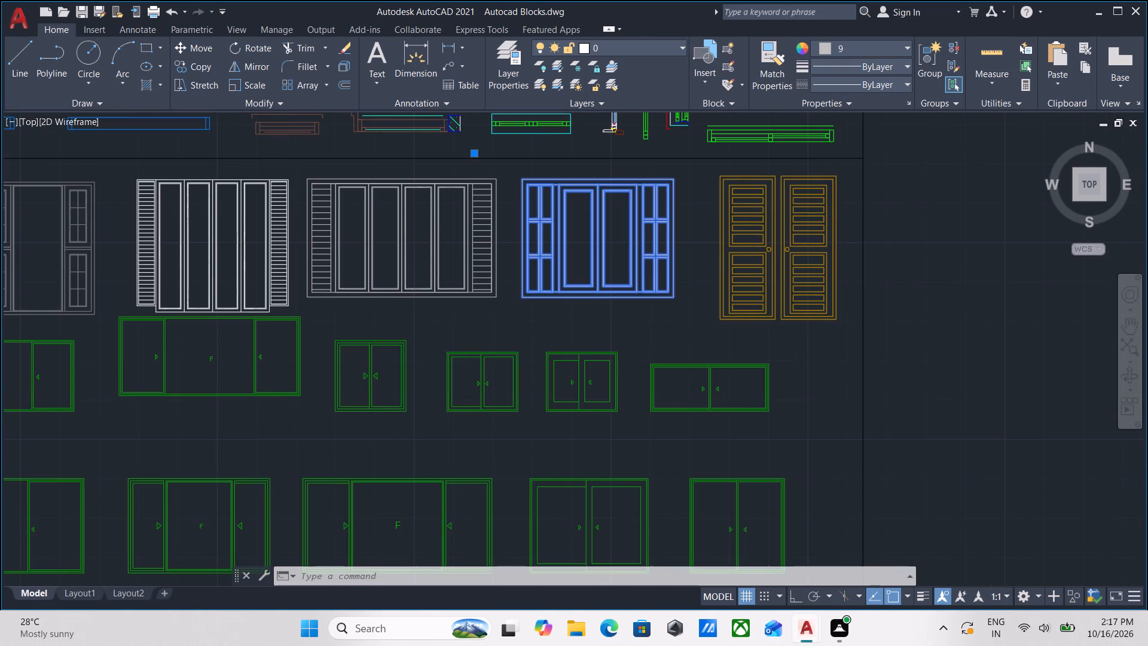
{"action": "middle_click_drag", "start_coordinate": [653, 314], "coordinate": [757, 279]}
{"action": "scroll", "coordinate": [735, 300], "scroll_direction": "down", "scroll_amount": 1}
{"action": "middle_click_drag", "start_coordinate": [735, 300], "coordinate": [758, 285]}
{"action": "scroll", "coordinate": [758, 285], "scroll_direction": "up", "scroll_amount": 2}
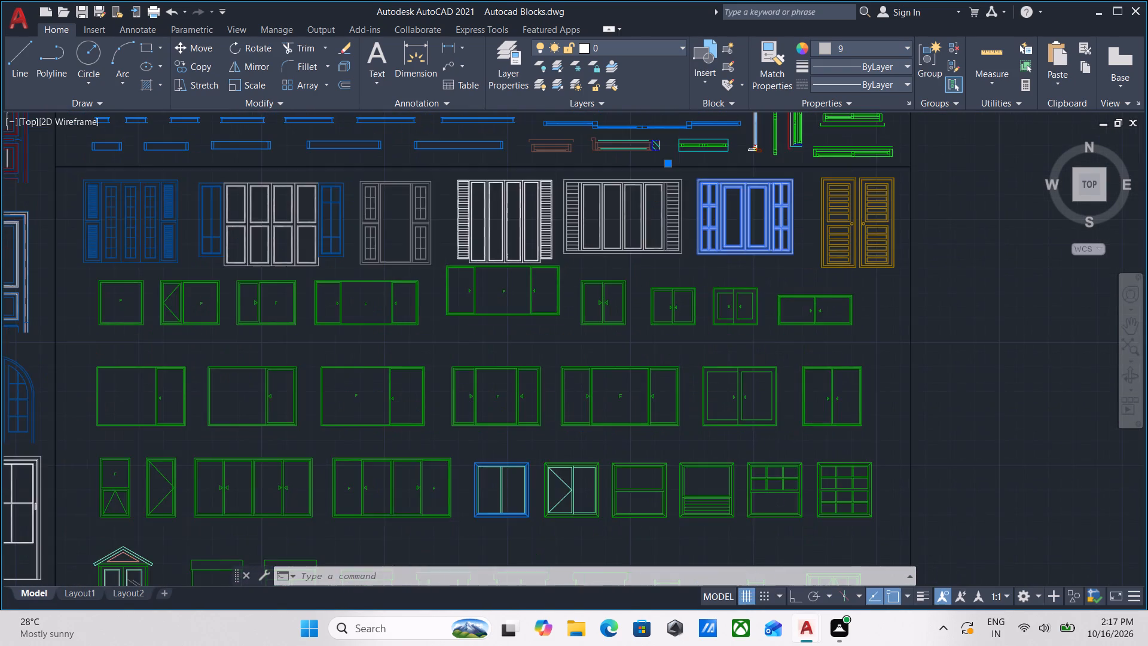
{"action": "middle_click_drag", "start_coordinate": [758, 285], "coordinate": [765, 377]}
{"action": "key", "text": "ctrl+c"}
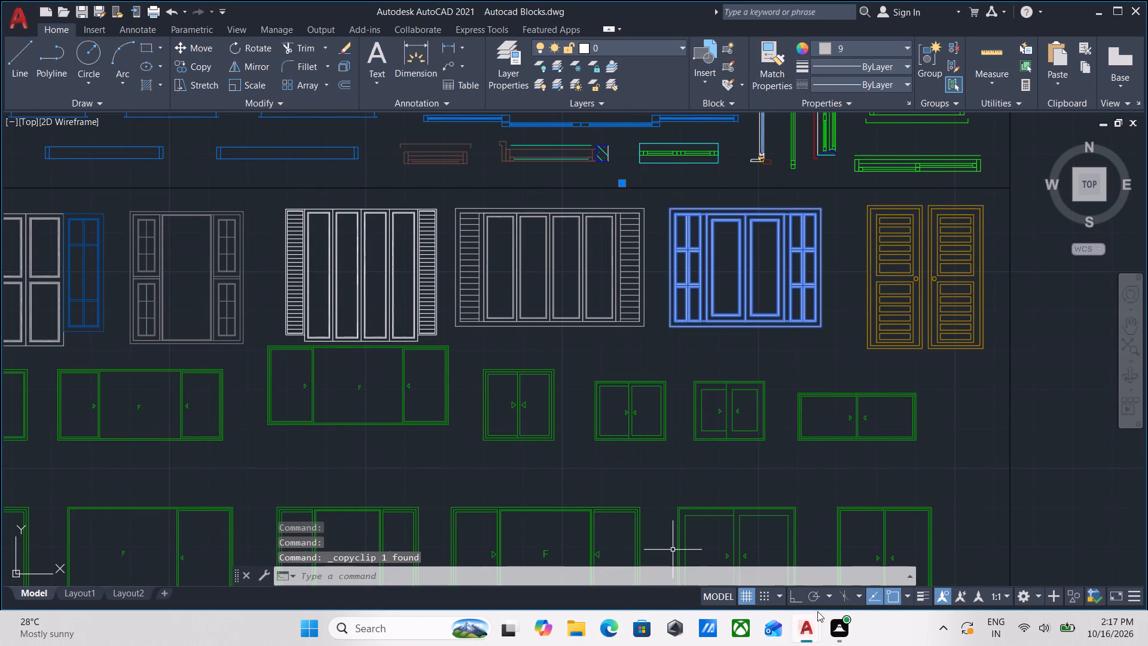
Switch to the AUTOCAD PROJECT 4 drawing and paste the shuttered window between the horizontal level lines, clear of the projected verticals.
{"action": "left_click", "coordinate": [745, 566]}
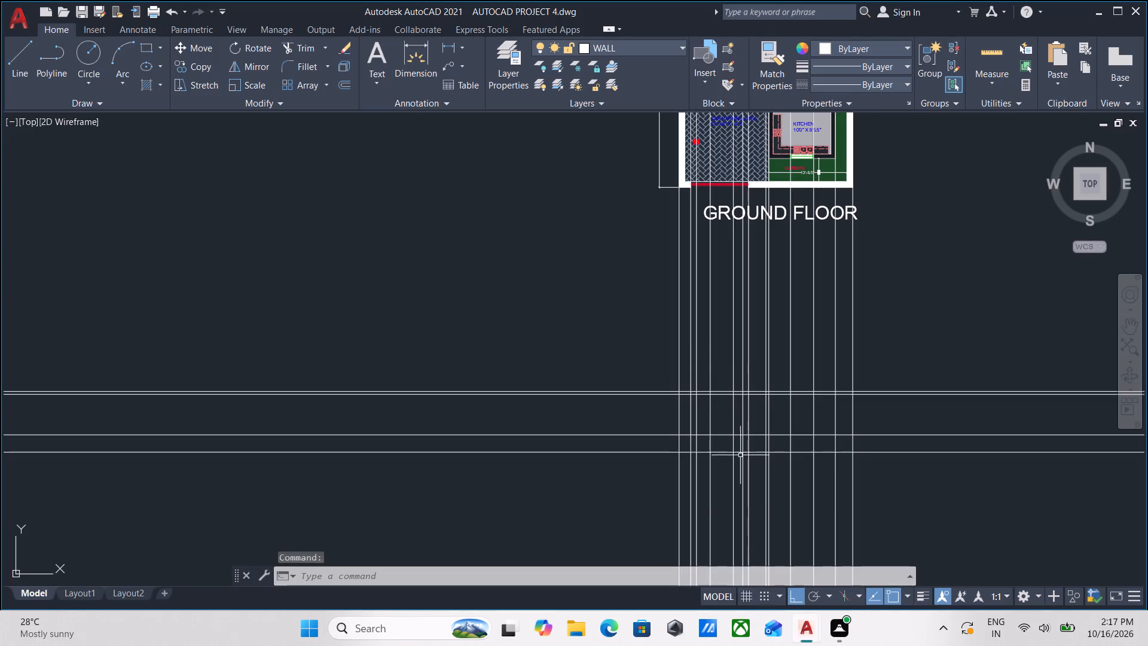
{"action": "scroll", "coordinate": [703, 388], "scroll_direction": "up", "scroll_amount": 3}
{"action": "scroll", "coordinate": [626, 484], "scroll_direction": "down", "scroll_amount": 1}
{"action": "middle_click_drag", "start_coordinate": [623, 461], "coordinate": [814, 365]}
{"action": "middle_click_drag", "start_coordinate": [439, 342], "coordinate": [548, 358]}
{"action": "scroll", "coordinate": [548, 358], "scroll_direction": "up", "scroll_amount": 1}
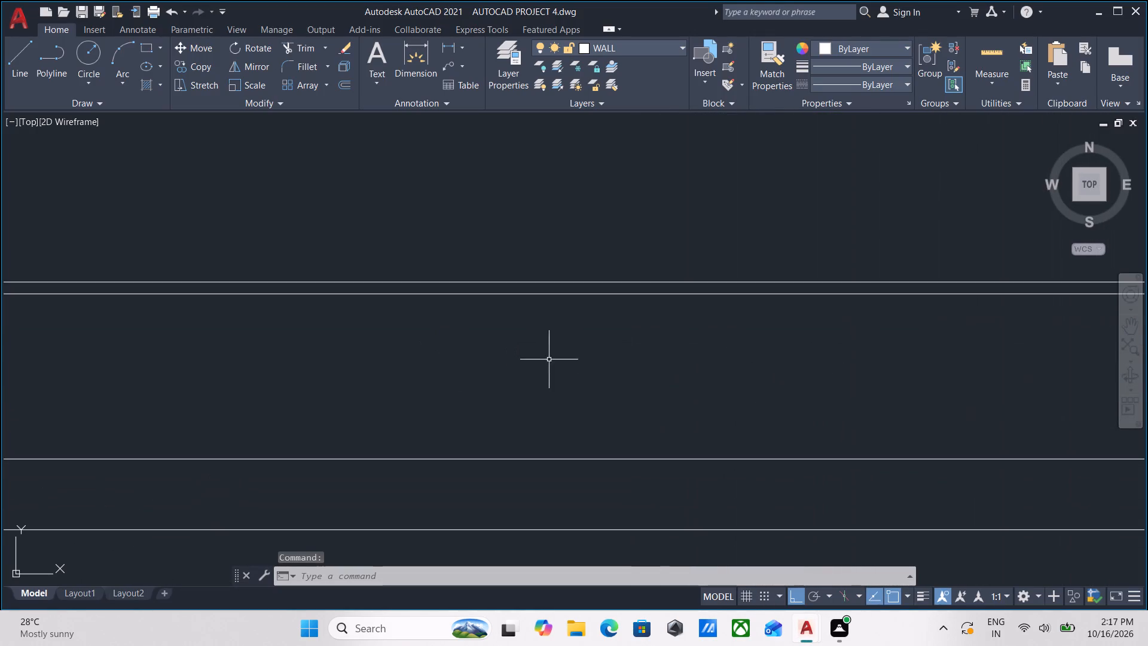
{"action": "key", "text": "ctrl+v"}
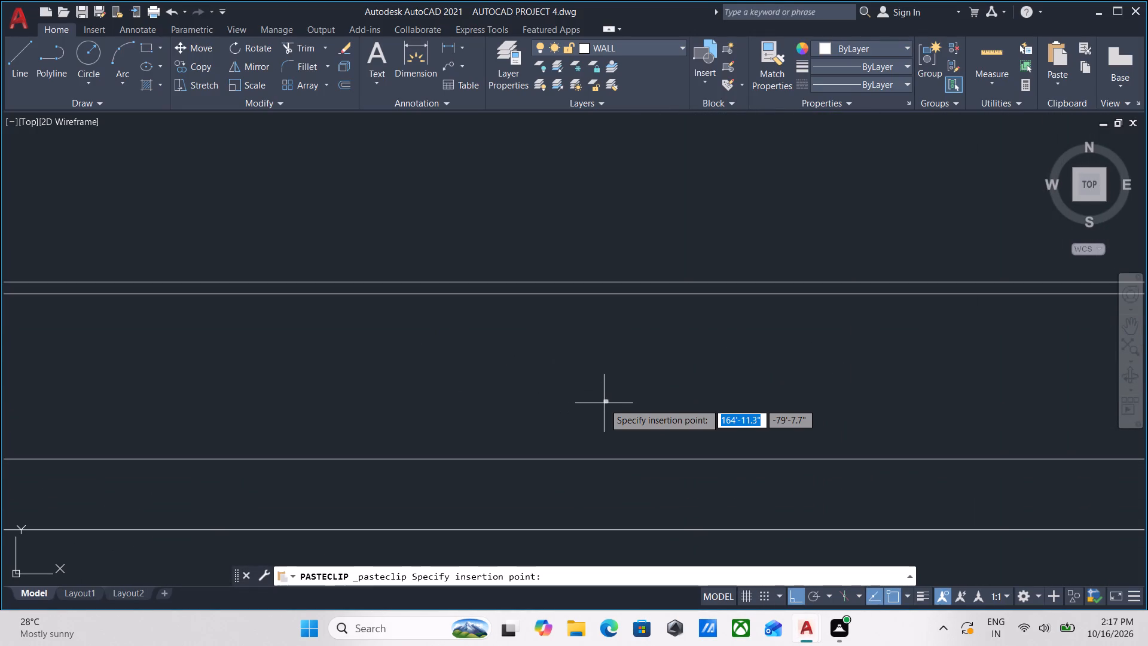
{"action": "left_click", "coordinate": [649, 357]}
Scale the pasted shuttered window from its lower-left corner by reference, using its full bottom edge, to a width of 4'.
{"action": "scroll", "coordinate": [649, 357], "scroll_direction": "up", "scroll_amount": 7}
{"action": "left_click", "coordinate": [651, 419]}
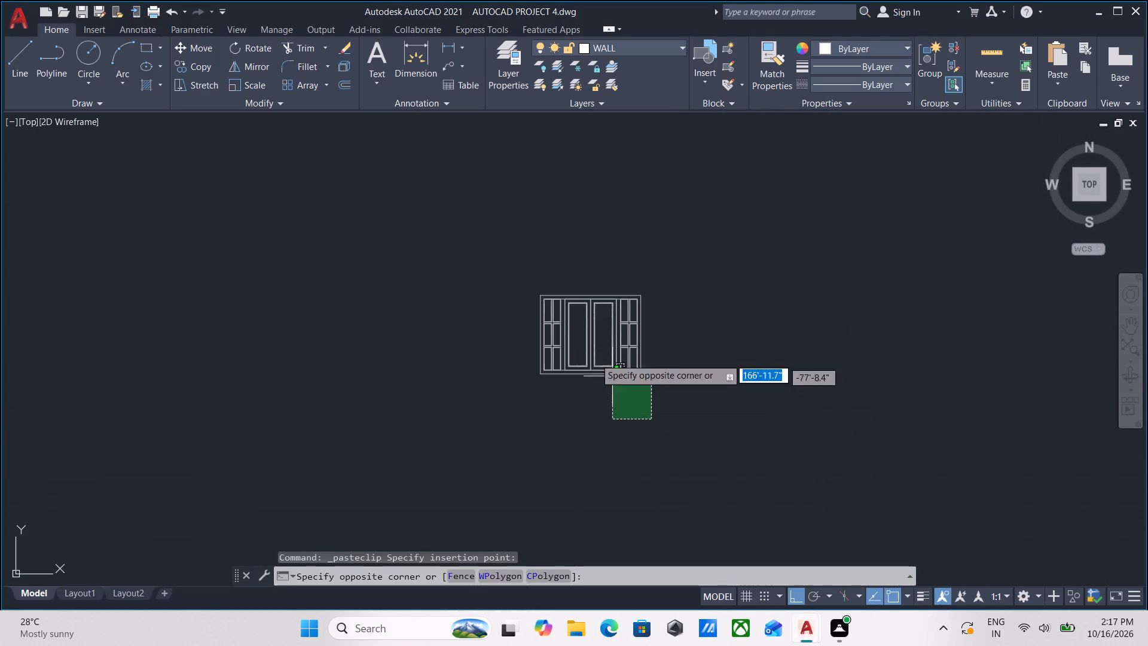
{"action": "left_click", "coordinate": [581, 342]}
{"action": "type", "text": "sca"}
{"action": "key", "text": "Return"}
{"action": "scroll", "coordinate": [536, 374], "scroll_direction": "up", "scroll_amount": 2}
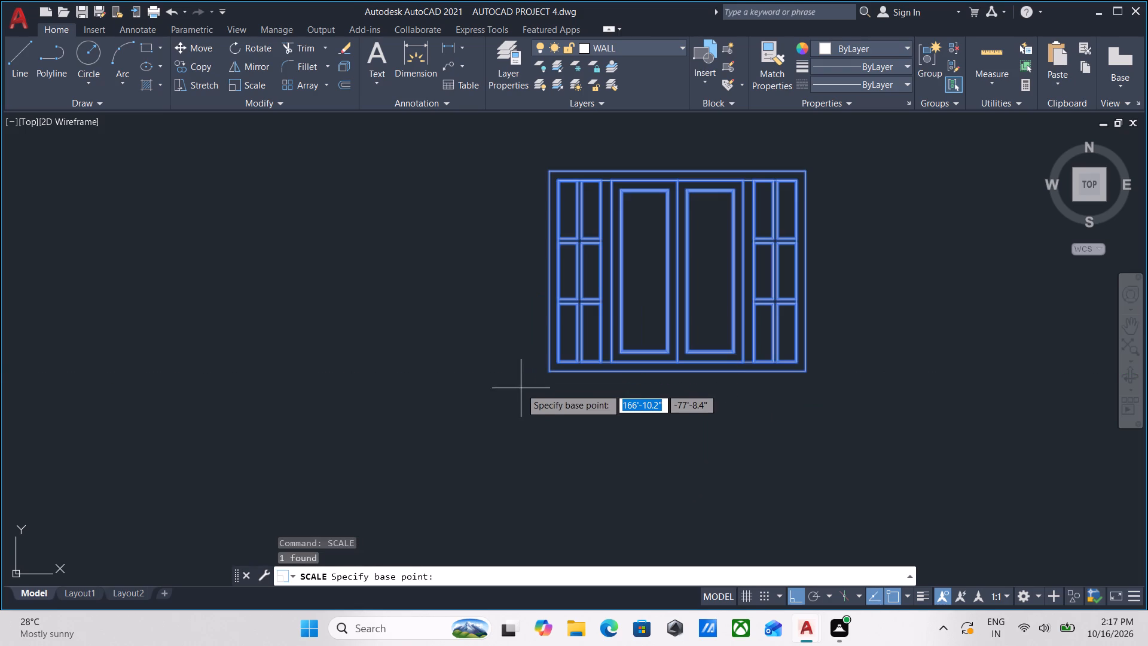
{"action": "left_click", "coordinate": [544, 370]}
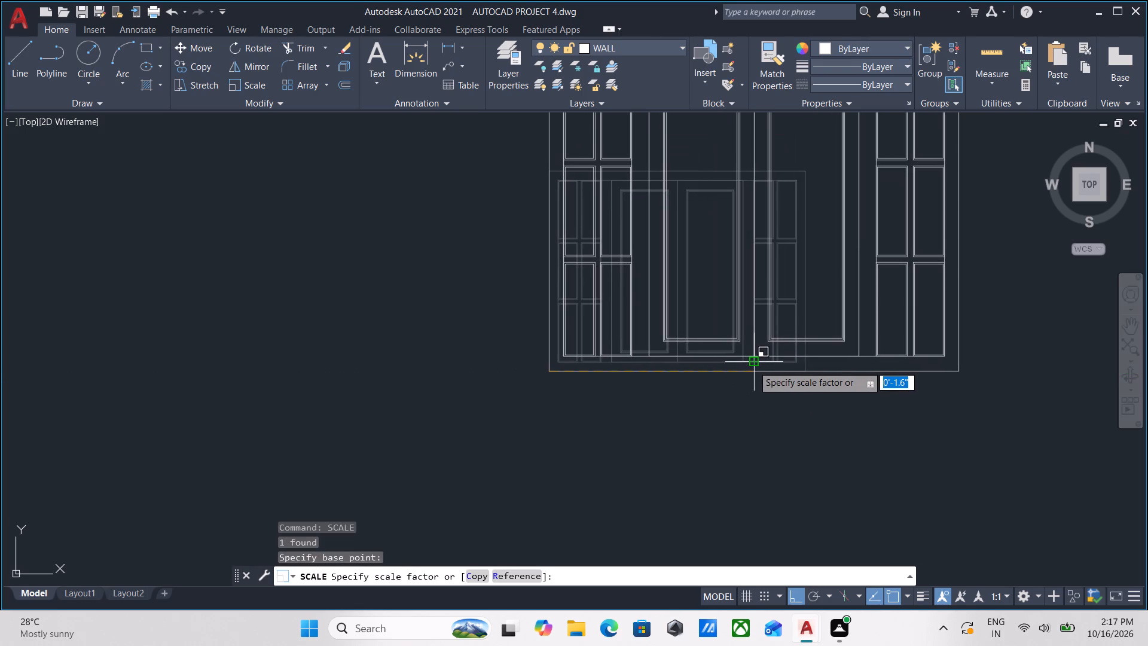
{"action": "key", "text": "r"}
{"action": "key", "text": "Return"}
{"action": "scroll", "coordinate": [539, 379], "scroll_direction": "up", "scroll_amount": 3}
{"action": "left_click", "coordinate": [578, 354]}
{"action": "middle_click_drag", "start_coordinate": [753, 337], "coordinate": [288, 354]}
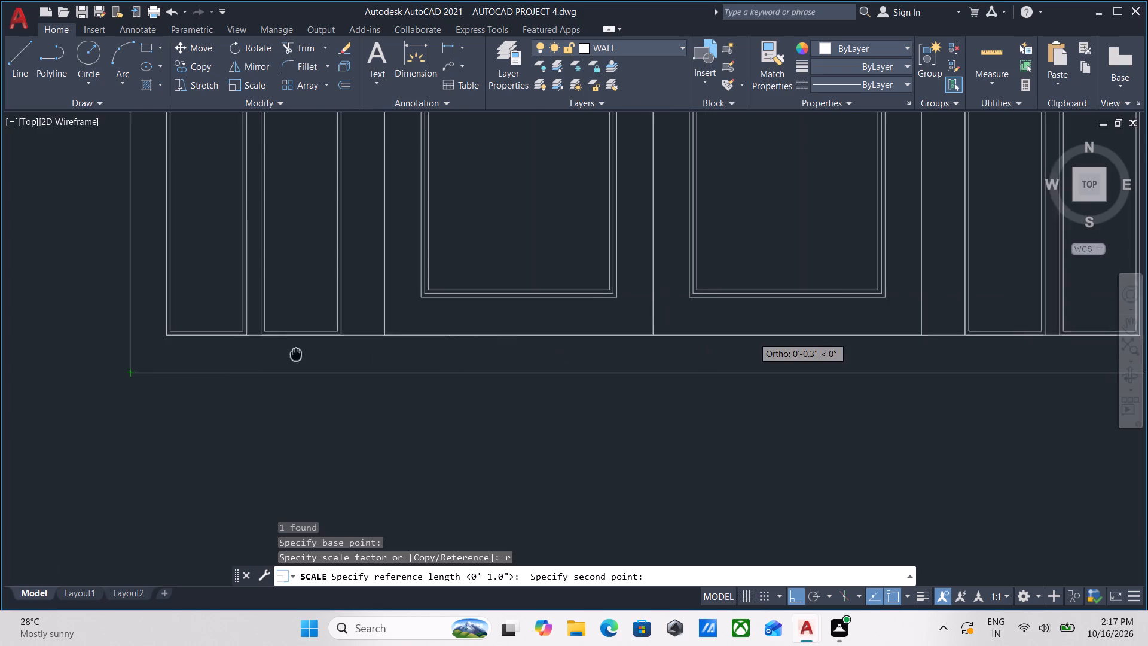
{"action": "middle_click_drag", "start_coordinate": [288, 354], "coordinate": [280, 354]}
{"action": "middle_click_drag", "start_coordinate": [755, 376], "coordinate": [254, 376]}
{"action": "scroll", "coordinate": [486, 368], "scroll_direction": "down", "scroll_amount": 1}
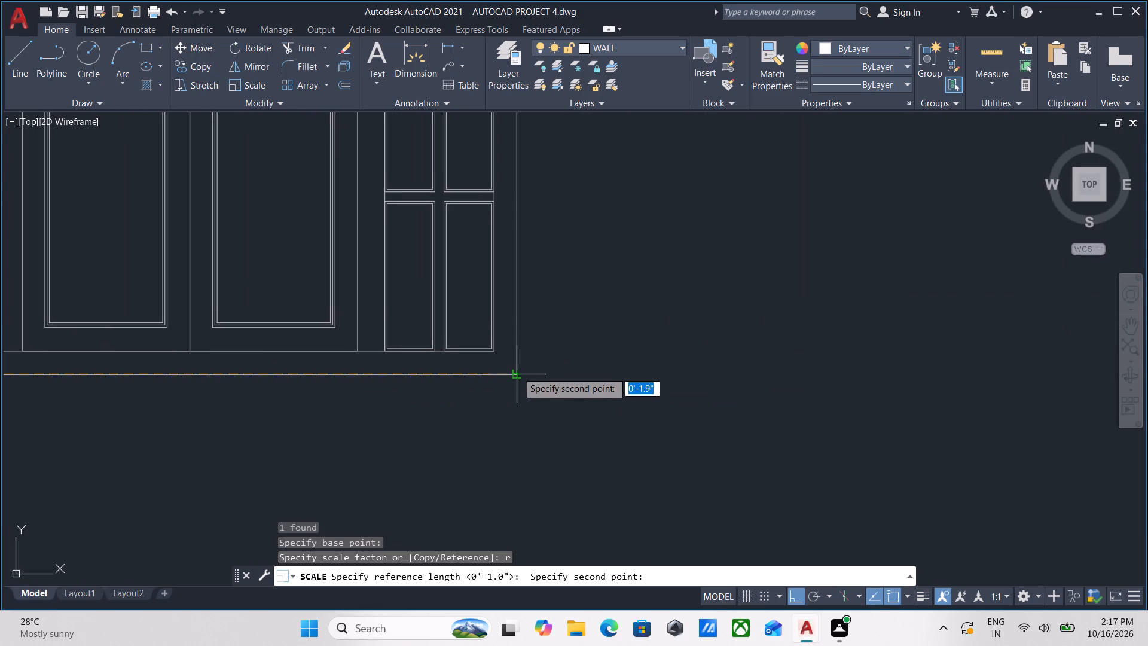
{"action": "left_click", "coordinate": [517, 376]}
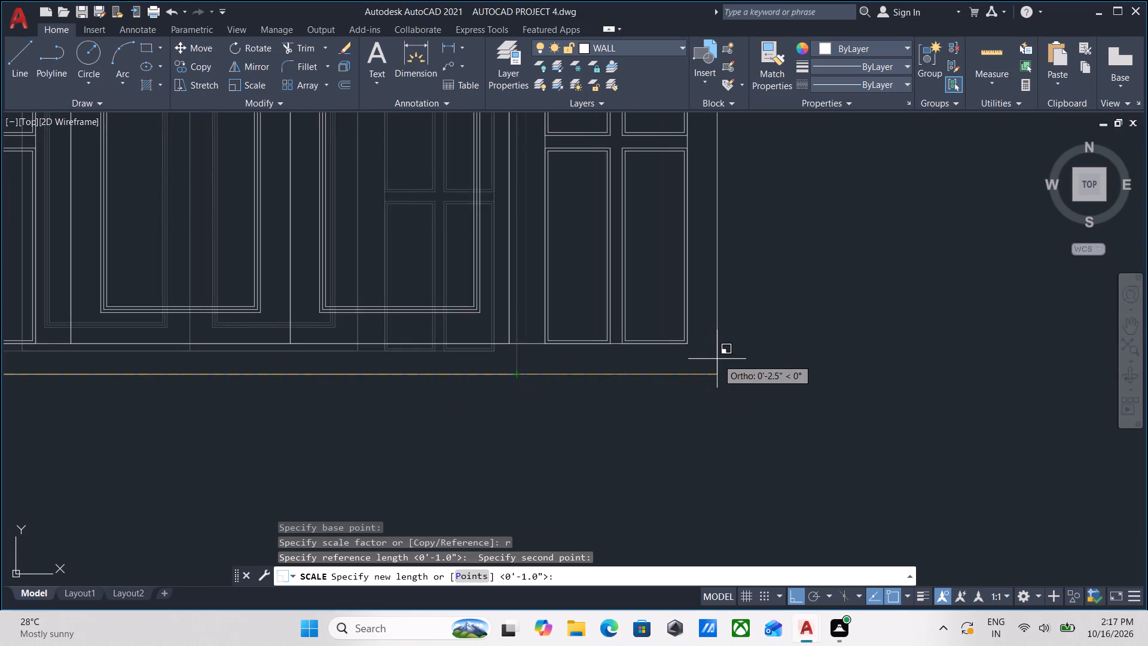
{"action": "scroll", "coordinate": [717, 359], "scroll_direction": "down", "scroll_amount": 3}
{"action": "middle_click_drag", "start_coordinate": [758, 364], "coordinate": [675, 448]}
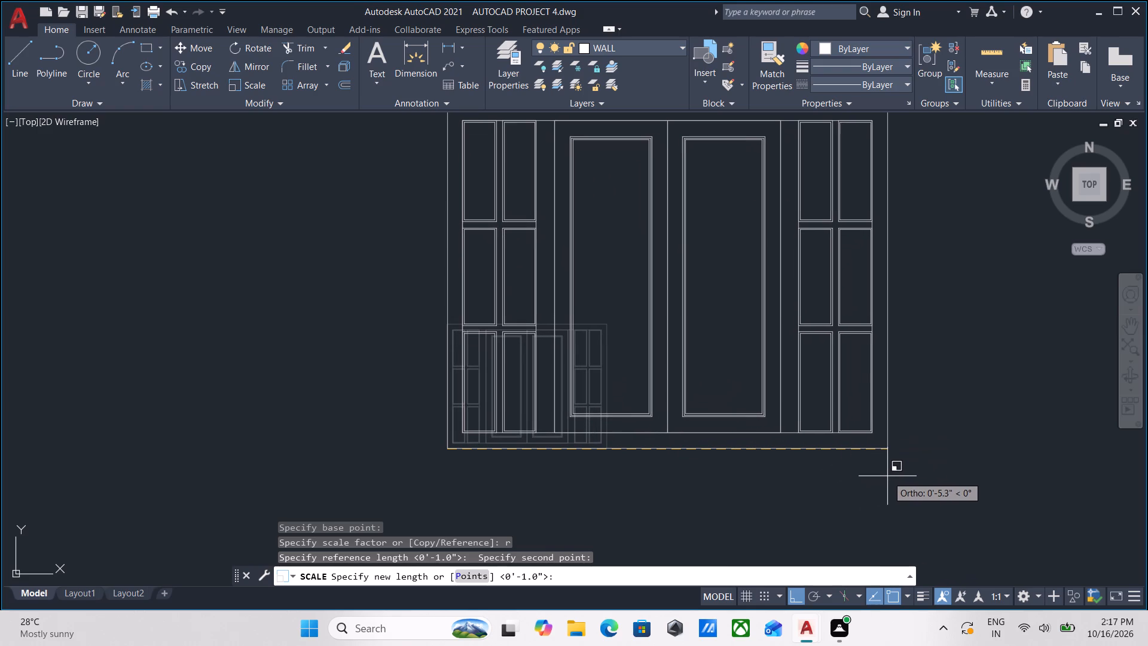
{"action": "key", "text": "4"}
{"action": "key", "text": "apostrophe"}
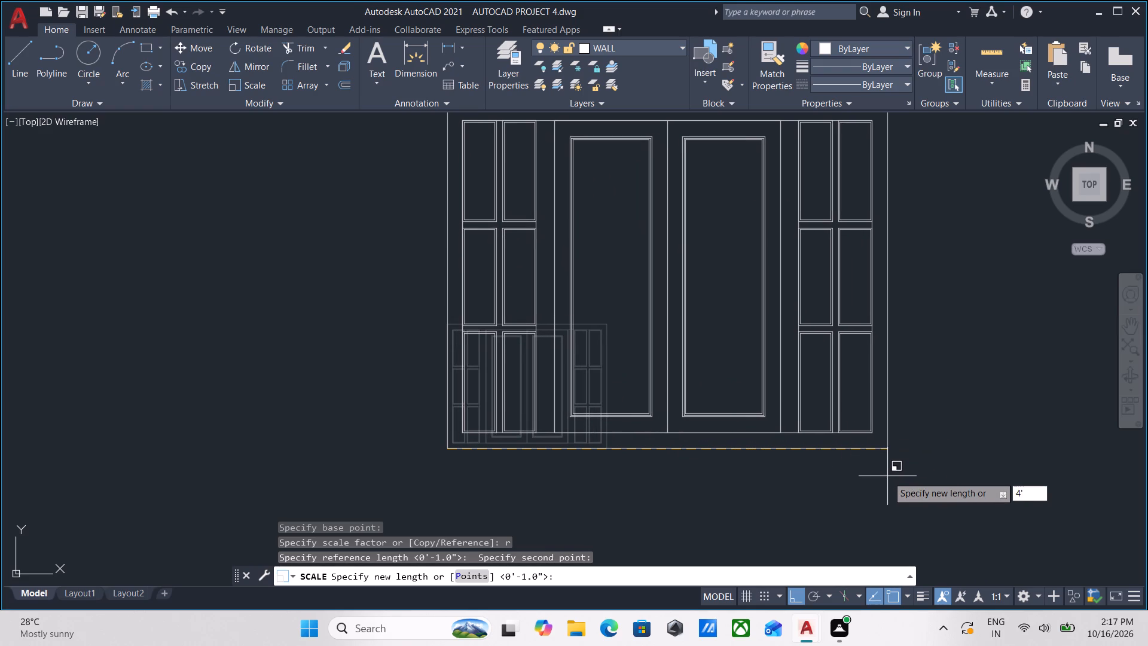
{"action": "key", "text": "Return"}
Measure the scaled window's height with a linear dimension between its right-hand frame corners, without placing the dimension.
{"action": "scroll", "coordinate": [891, 471], "scroll_direction": "down", "scroll_amount": 5}
{"action": "middle_click_drag", "start_coordinate": [886, 471], "coordinate": [496, 492]}
{"action": "scroll", "coordinate": [545, 464], "scroll_direction": "down", "scroll_amount": 3}
{"action": "middle_click_drag", "start_coordinate": [546, 464], "coordinate": [492, 488]}
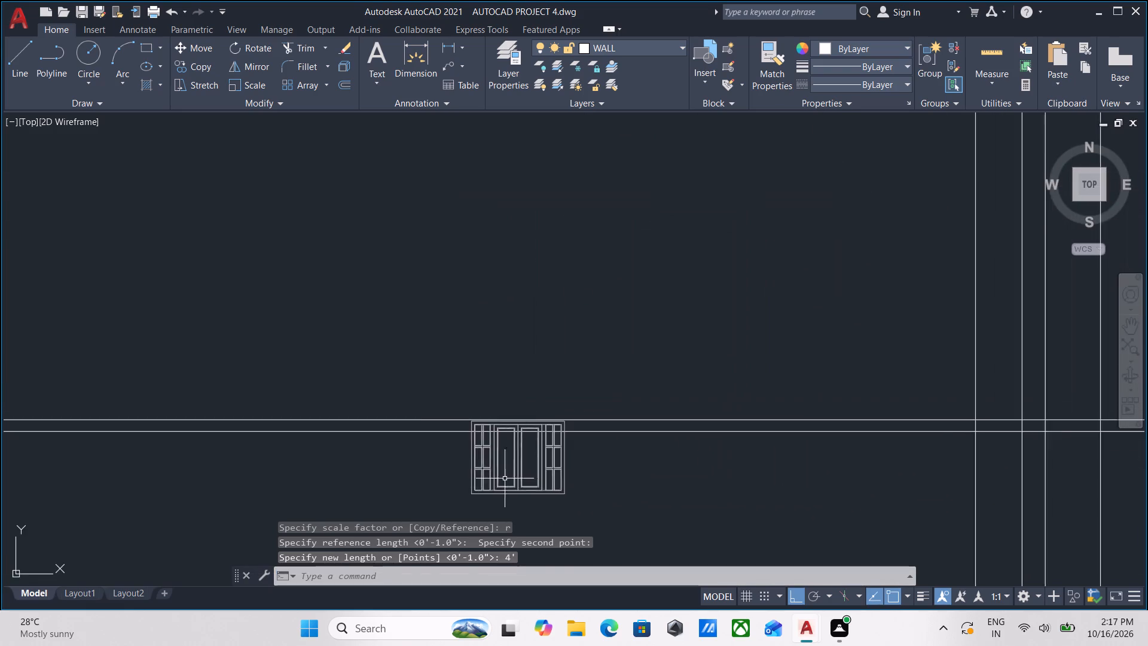
{"action": "scroll", "coordinate": [564, 451], "scroll_direction": "up", "scroll_amount": 4}
{"action": "type", "text": "dli"}
{"action": "key", "text": "Return"}
{"action": "scroll", "coordinate": [555, 266], "scroll_direction": "up", "scroll_amount": 1}
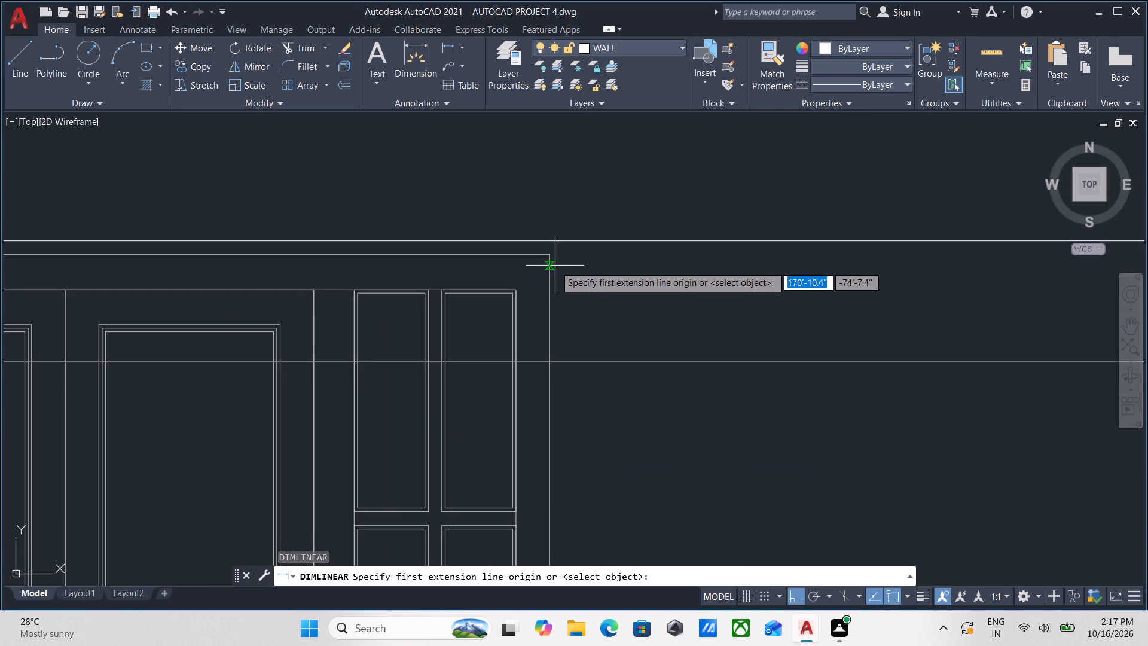
{"action": "left_click", "coordinate": [553, 261]}
{"action": "middle_click_drag", "start_coordinate": [546, 527], "coordinate": [582, 266]}
{"action": "scroll", "coordinate": [564, 382], "scroll_direction": "down", "scroll_amount": 2}
{"action": "middle_click_drag", "start_coordinate": [571, 352], "coordinate": [598, 252]}
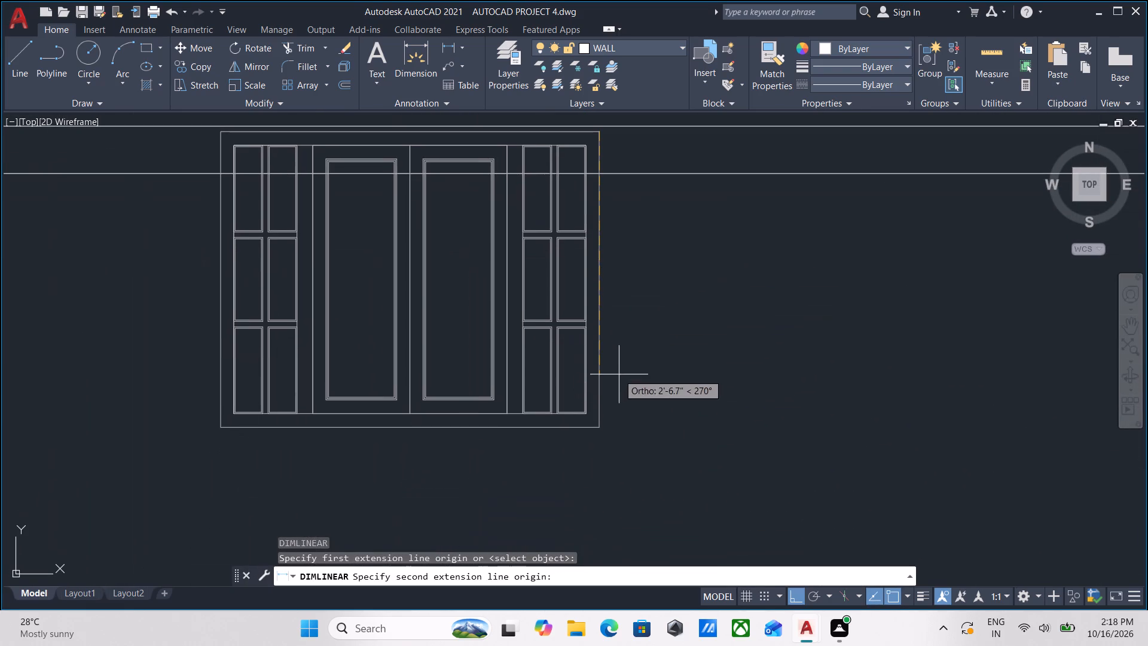
{"action": "left_click", "coordinate": [606, 423]}
{"action": "scroll", "coordinate": [652, 402], "scroll_direction": "down", "scroll_amount": 1}
{"action": "middle_click_drag", "start_coordinate": [651, 402], "coordinate": [667, 424]}
{"action": "key", "text": "Escape"}
Turn Ortho off and copy the window by its lower-left corner onto the sill level line between the dining room window's projected verticals.
{"action": "left_click", "coordinate": [666, 459]}
{"action": "left_click", "coordinate": [566, 387]}
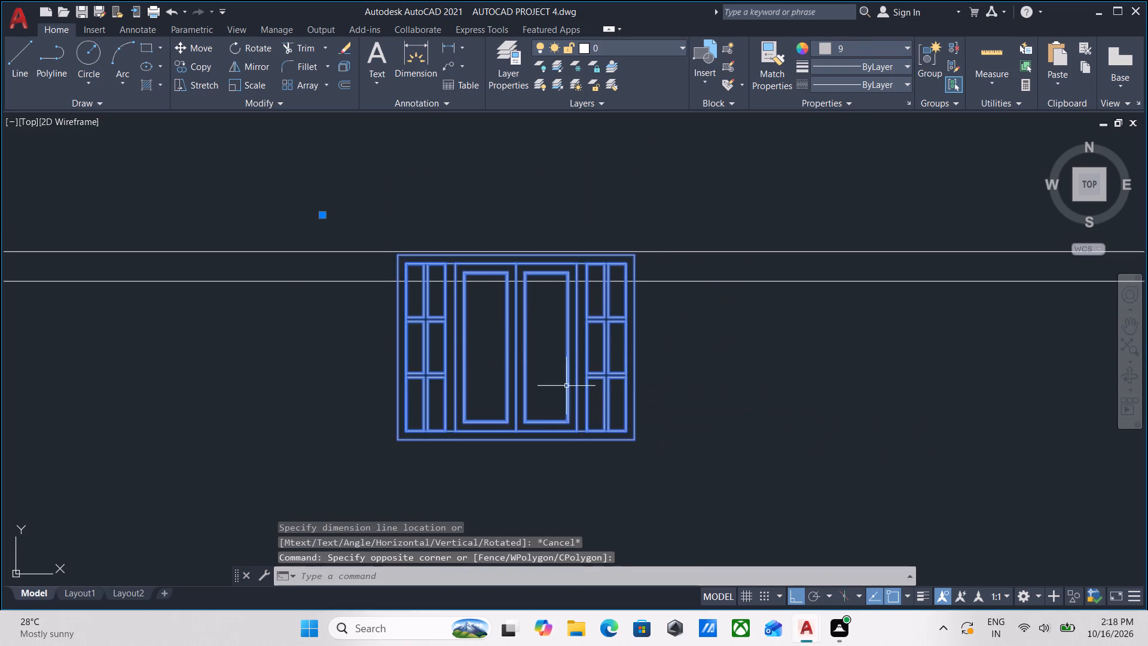
{"action": "scroll", "coordinate": [629, 407], "scroll_direction": "down", "scroll_amount": 1}
{"action": "middle_click_drag", "start_coordinate": [629, 407], "coordinate": [639, 392]}
{"action": "middle_click_drag", "start_coordinate": [551, 418], "coordinate": [555, 401]}
{"action": "type", "text": "co"}
{"action": "key", "text": "Return"}
{"action": "scroll", "coordinate": [471, 405], "scroll_direction": "up", "scroll_amount": 1}
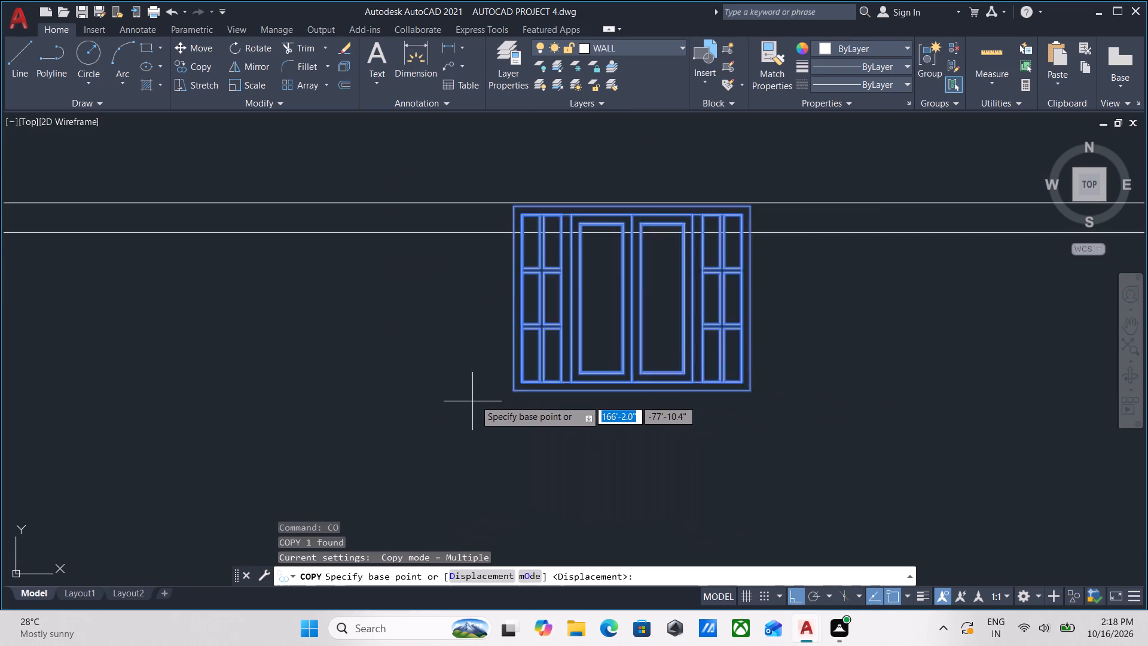
{"action": "scroll", "coordinate": [475, 400], "scroll_direction": "up", "scroll_amount": 1}
{"action": "left_click", "coordinate": [536, 382]}
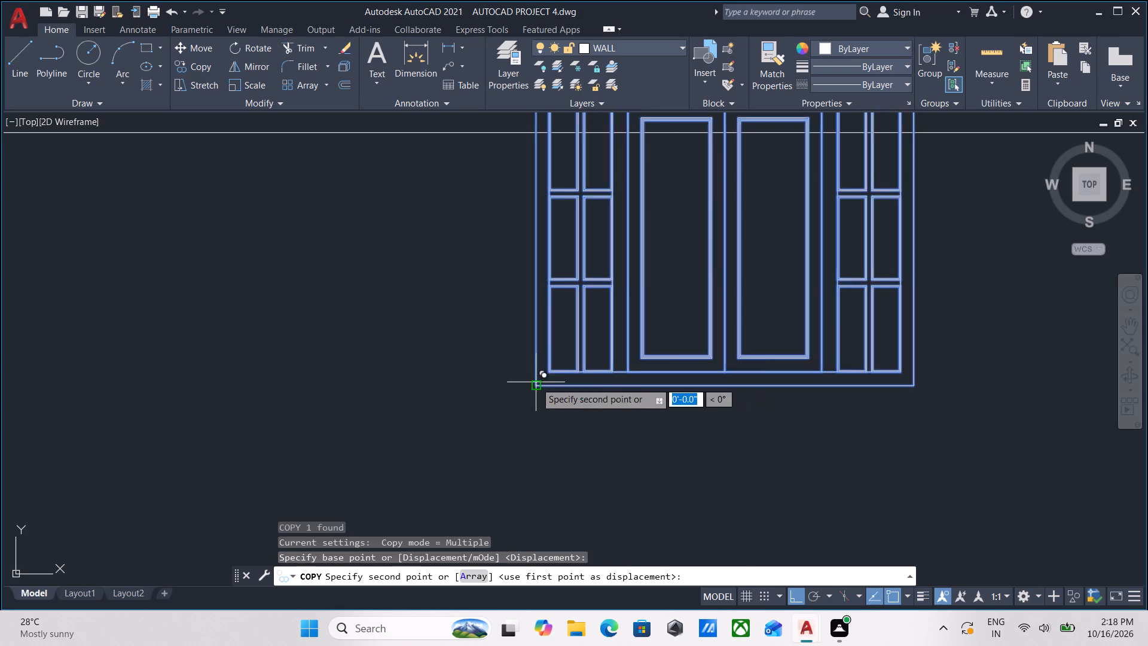
{"action": "key", "text": "F8"}
{"action": "scroll", "coordinate": [698, 431], "scroll_direction": "down", "scroll_amount": 3}
{"action": "middle_click_drag", "start_coordinate": [698, 431], "coordinate": [223, 370]}
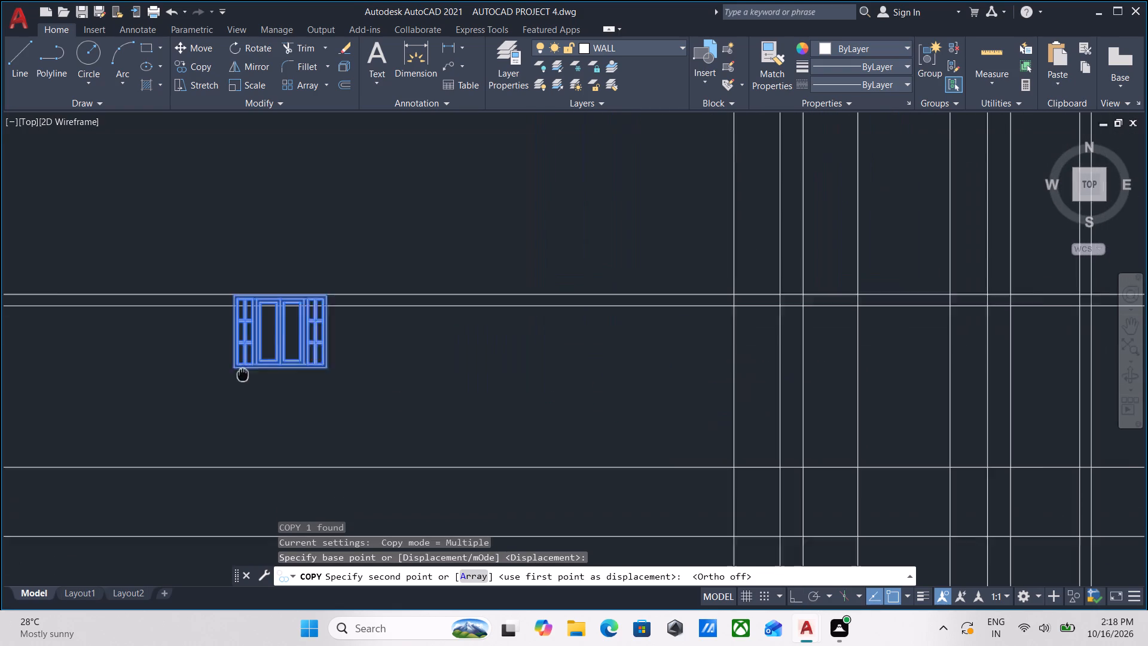
{"action": "middle_click_drag", "start_coordinate": [223, 370], "coordinate": [222, 370]}
{"action": "middle_click_drag", "start_coordinate": [569, 375], "coordinate": [352, 314]}
{"action": "scroll", "coordinate": [732, 426], "scroll_direction": "up", "scroll_amount": 2}
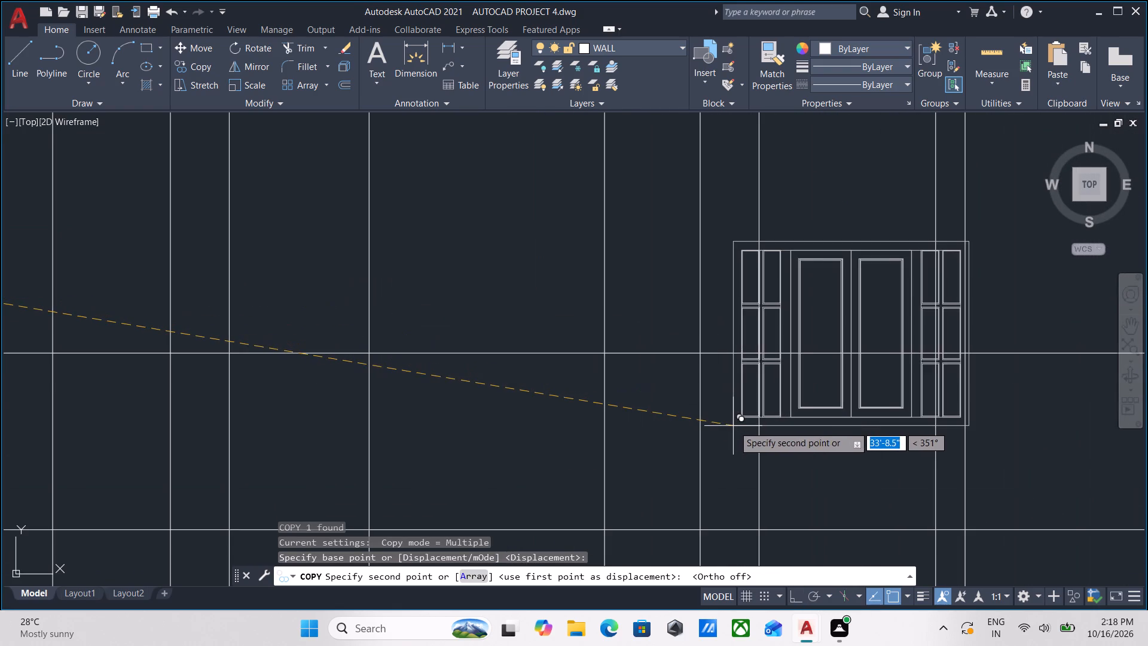
{"action": "scroll", "coordinate": [735, 426], "scroll_direction": "down", "scroll_amount": 2}
{"action": "scroll", "coordinate": [784, 438], "scroll_direction": "down", "scroll_amount": 1}
{"action": "middle_click_drag", "start_coordinate": [784, 438], "coordinate": [720, 527]}
{"action": "scroll", "coordinate": [719, 529], "scroll_direction": "down", "scroll_amount": 3}
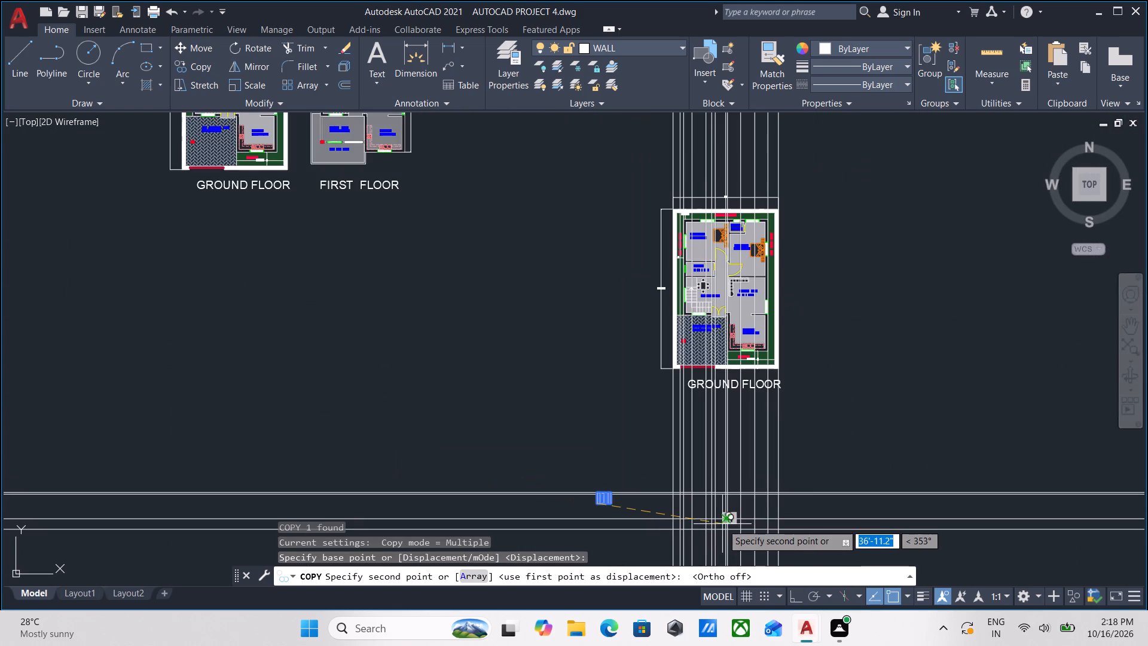
{"action": "scroll", "coordinate": [722, 524], "scroll_direction": "up", "scroll_amount": 1}
{"action": "middle_click_drag", "start_coordinate": [706, 511], "coordinate": [723, 471]}
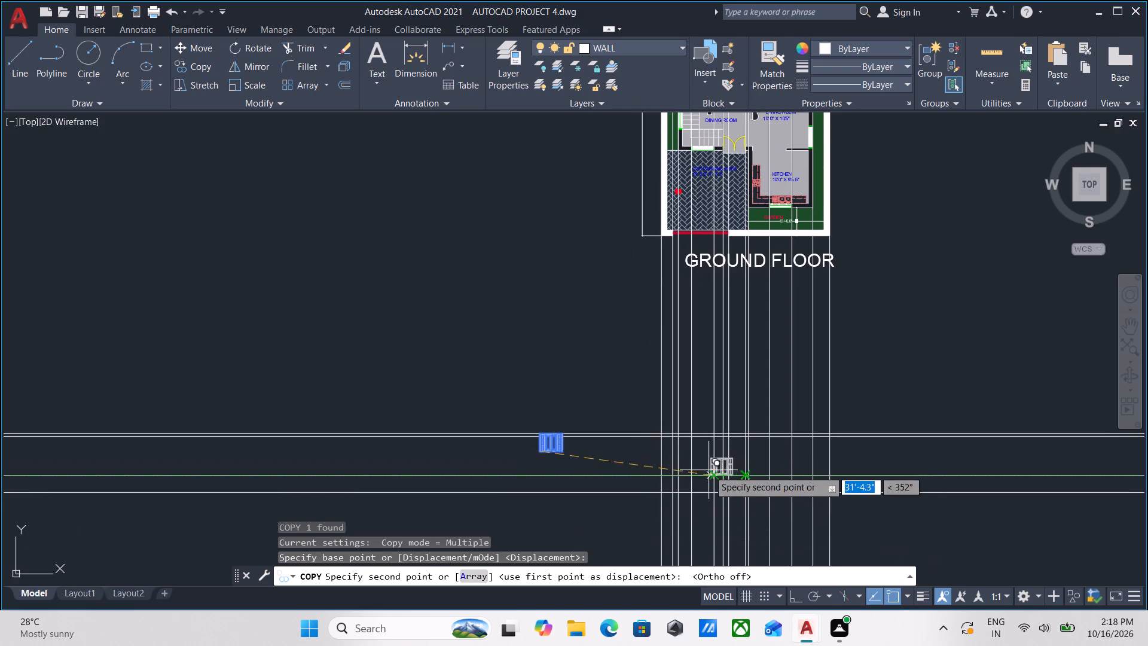
{"action": "scroll", "coordinate": [709, 470], "scroll_direction": "up", "scroll_amount": 3}
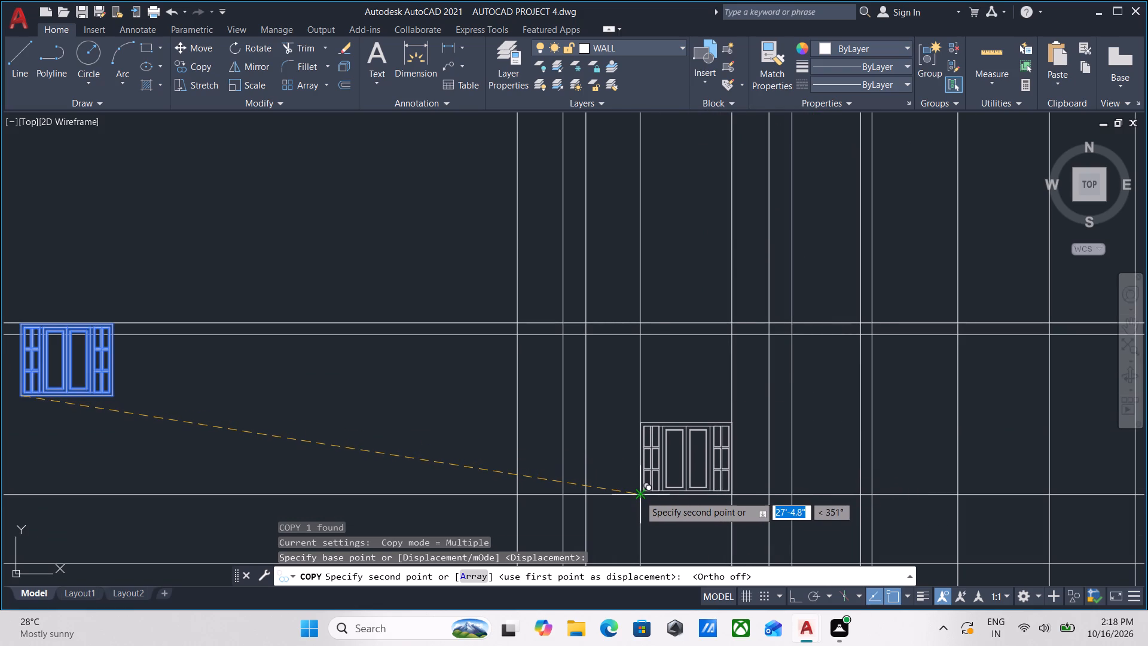
{"action": "left_click", "coordinate": [639, 495]}
Place a second window copy on the same sill level line between the kitchen window's projected verticals, and end the copying.
{"action": "scroll", "coordinate": [751, 443], "scroll_direction": "down", "scroll_amount": 1}
{"action": "middle_click_drag", "start_coordinate": [751, 443], "coordinate": [570, 458]}
{"action": "scroll", "coordinate": [685, 423], "scroll_direction": "down", "scroll_amount": 1}
{"action": "middle_click_drag", "start_coordinate": [685, 423], "coordinate": [615, 462]}
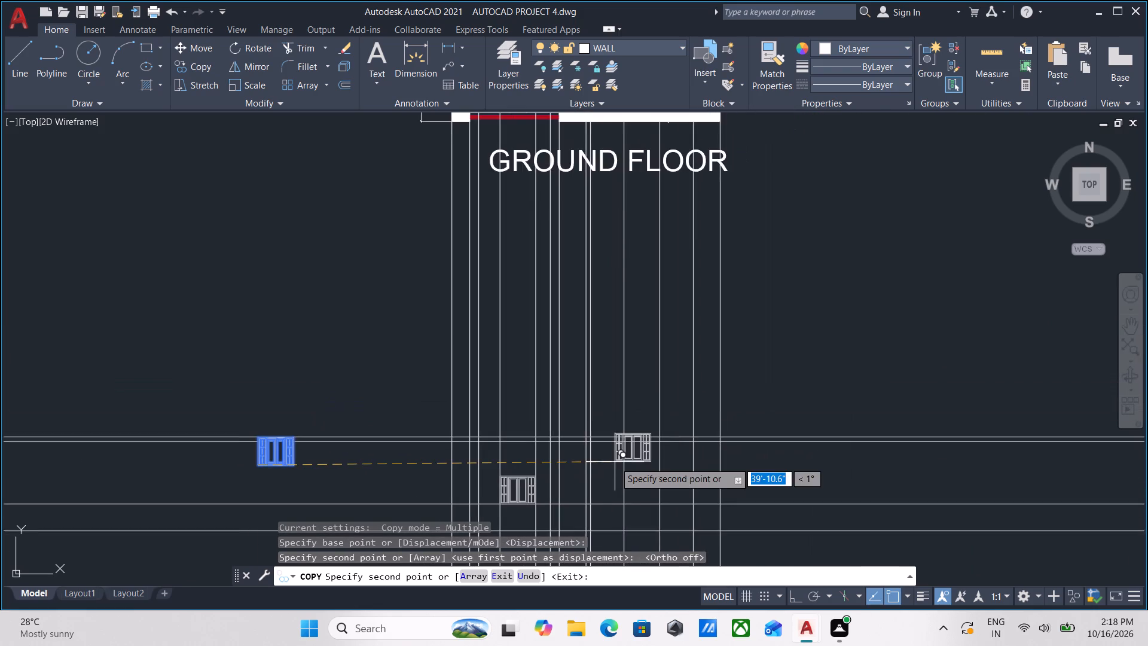
{"action": "scroll", "coordinate": [616, 461], "scroll_direction": "down", "scroll_amount": 1}
{"action": "scroll", "coordinate": [639, 493], "scroll_direction": "up", "scroll_amount": 1}
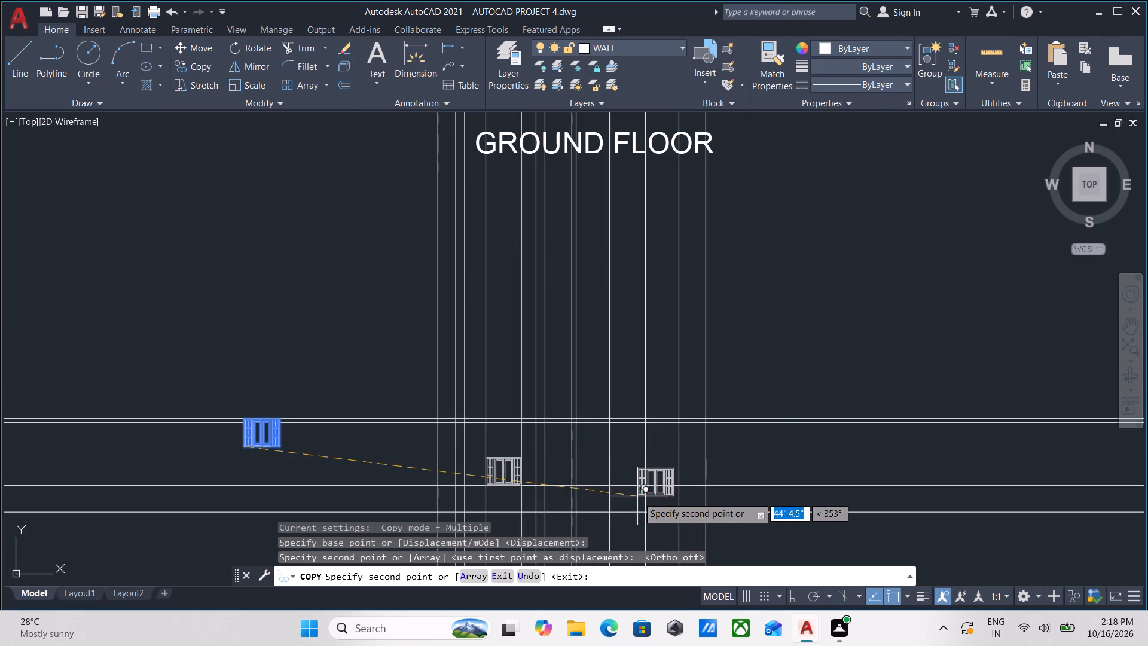
{"action": "scroll", "coordinate": [554, 485], "scroll_direction": "down", "scroll_amount": 2}
{"action": "scroll", "coordinate": [565, 499], "scroll_direction": "up", "scroll_amount": 2}
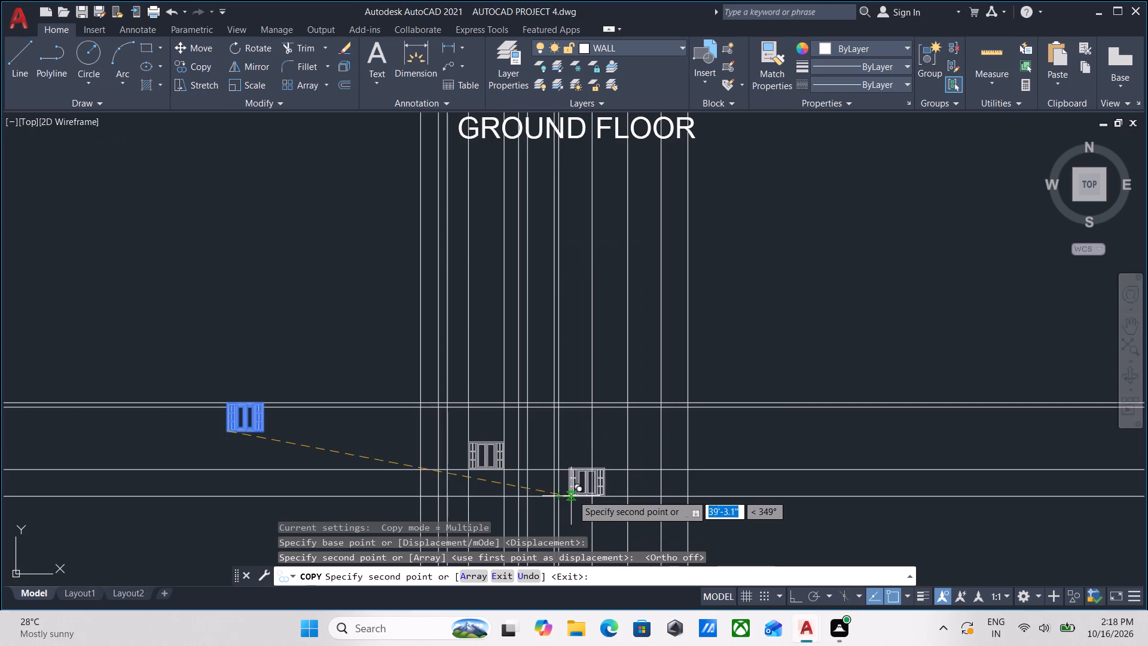
{"action": "scroll", "coordinate": [592, 470], "scroll_direction": "down", "scroll_amount": 2}
{"action": "middle_click_drag", "start_coordinate": [594, 478], "coordinate": [602, 520]}
{"action": "scroll", "coordinate": [624, 427], "scroll_direction": "up", "scroll_amount": 2}
{"action": "middle_click_drag", "start_coordinate": [595, 446], "coordinate": [637, 325]}
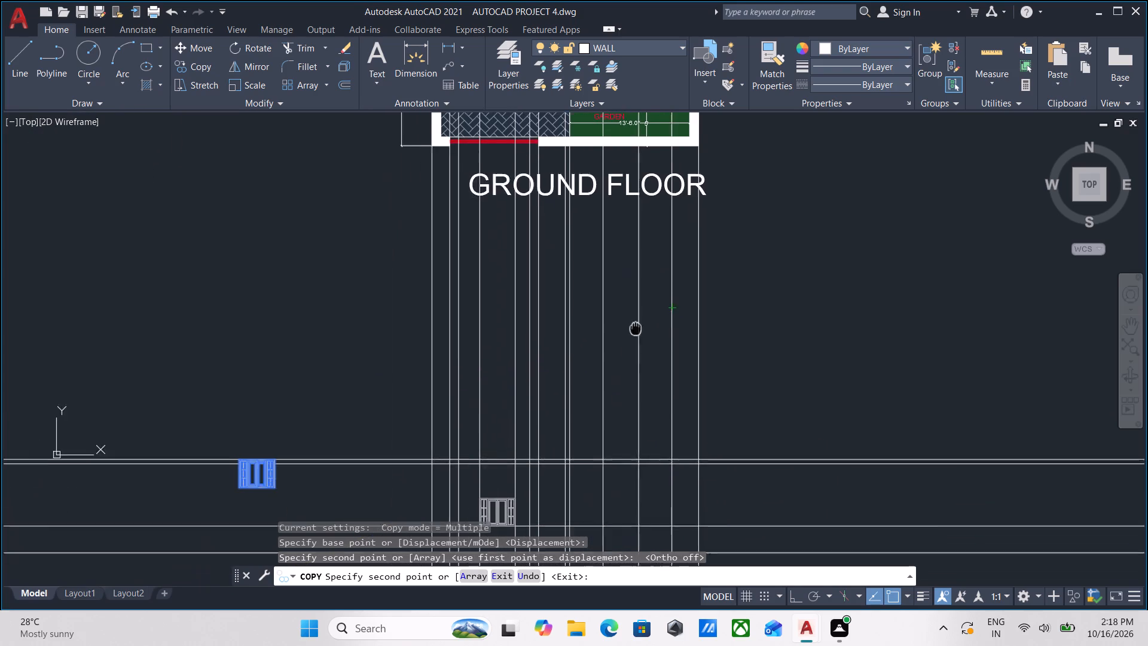
{"action": "middle_click_drag", "start_coordinate": [637, 325], "coordinate": [640, 321]}
{"action": "scroll", "coordinate": [639, 425], "scroll_direction": "down", "scroll_amount": 1}
{"action": "middle_click_drag", "start_coordinate": [639, 425], "coordinate": [662, 351]}
{"action": "scroll", "coordinate": [652, 409], "scroll_direction": "up", "scroll_amount": 3}
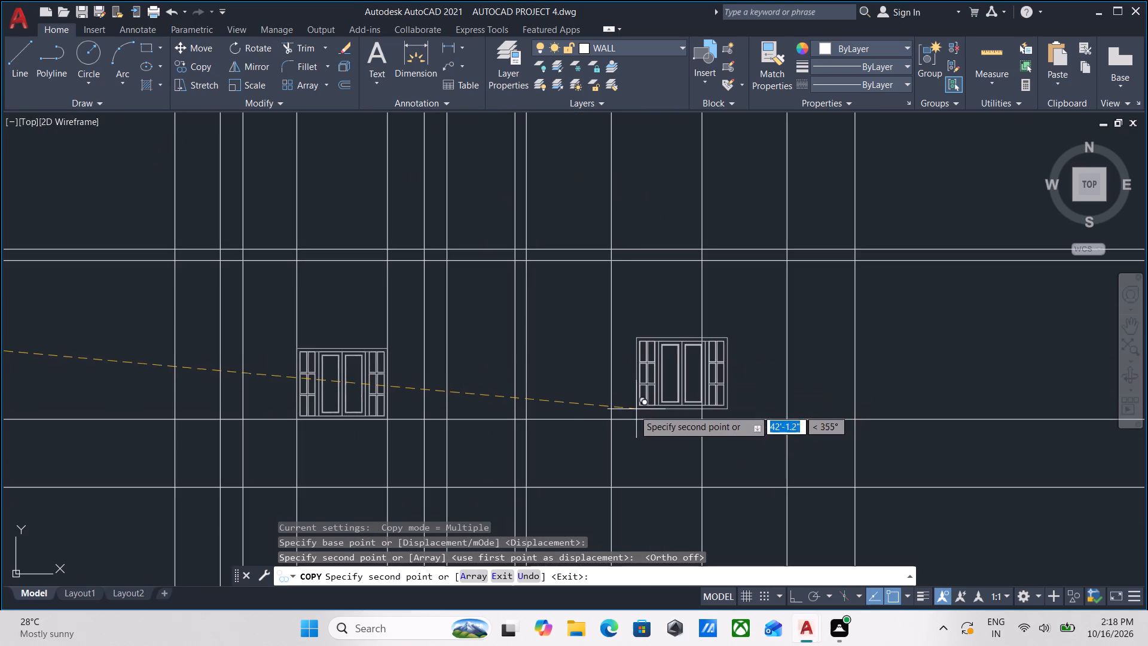
{"action": "left_click", "coordinate": [611, 418]}
{"action": "scroll", "coordinate": [673, 363], "scroll_direction": "down", "scroll_amount": 2}
{"action": "middle_click_drag", "start_coordinate": [673, 364], "coordinate": [729, 444]}
{"action": "middle_click_drag", "start_coordinate": [603, 362], "coordinate": [680, 443]}
{"action": "middle_click_drag", "start_coordinate": [561, 370], "coordinate": [593, 444]}
{"action": "middle_click_drag", "start_coordinate": [554, 416], "coordinate": [594, 452]}
{"action": "scroll", "coordinate": [594, 455], "scroll_direction": "down", "scroll_amount": 1}
{"action": "scroll", "coordinate": [610, 468], "scroll_direction": "up", "scroll_amount": 1}
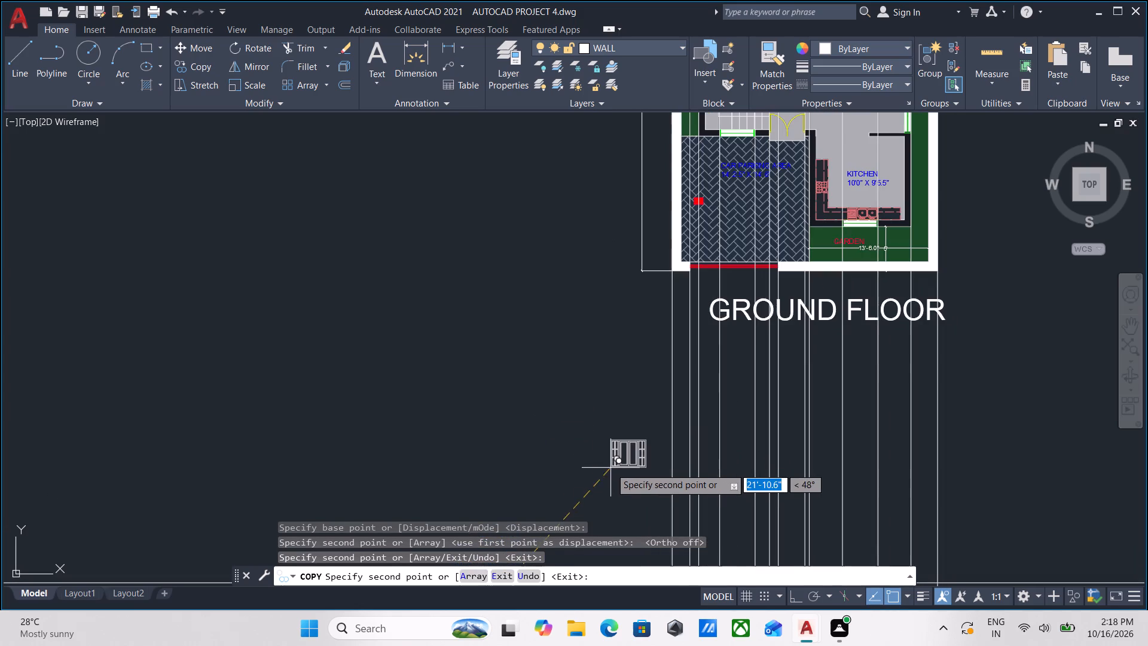
{"action": "middle_click_drag", "start_coordinate": [602, 419], "coordinate": [583, 455]}
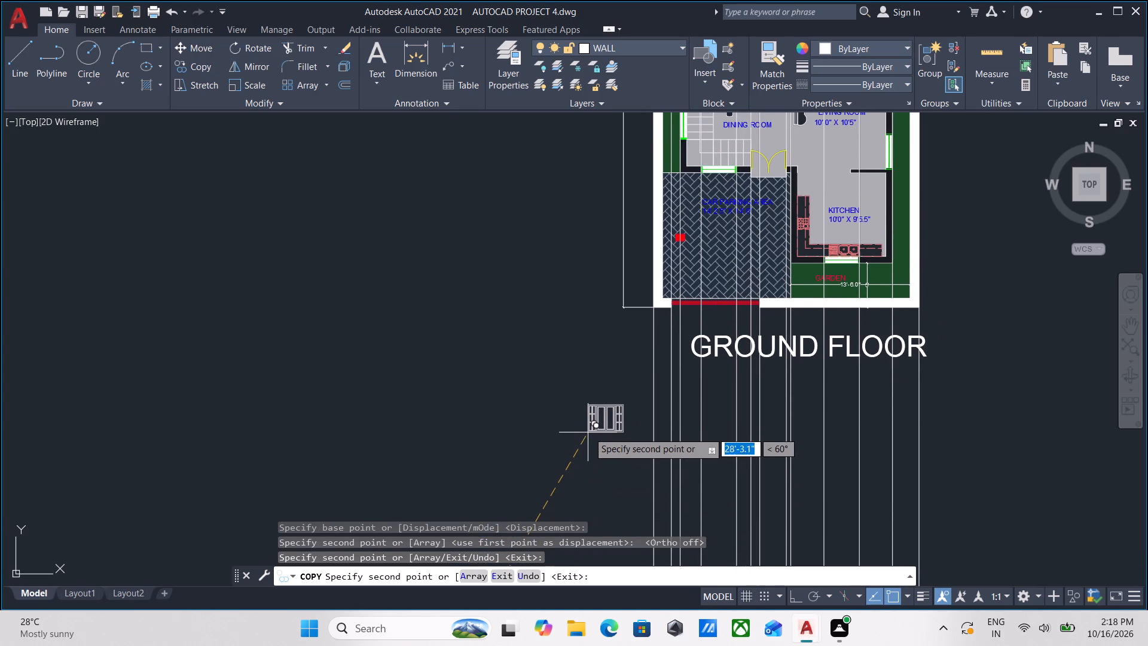
{"action": "key", "text": "Escape"}
Highlight the vertical projected from the gate's kitchen-side end, trace it between the ground-floor plan and the elevation, and deselect it.
{"action": "middle_click_drag", "start_coordinate": [704, 463], "coordinate": [704, 456]}
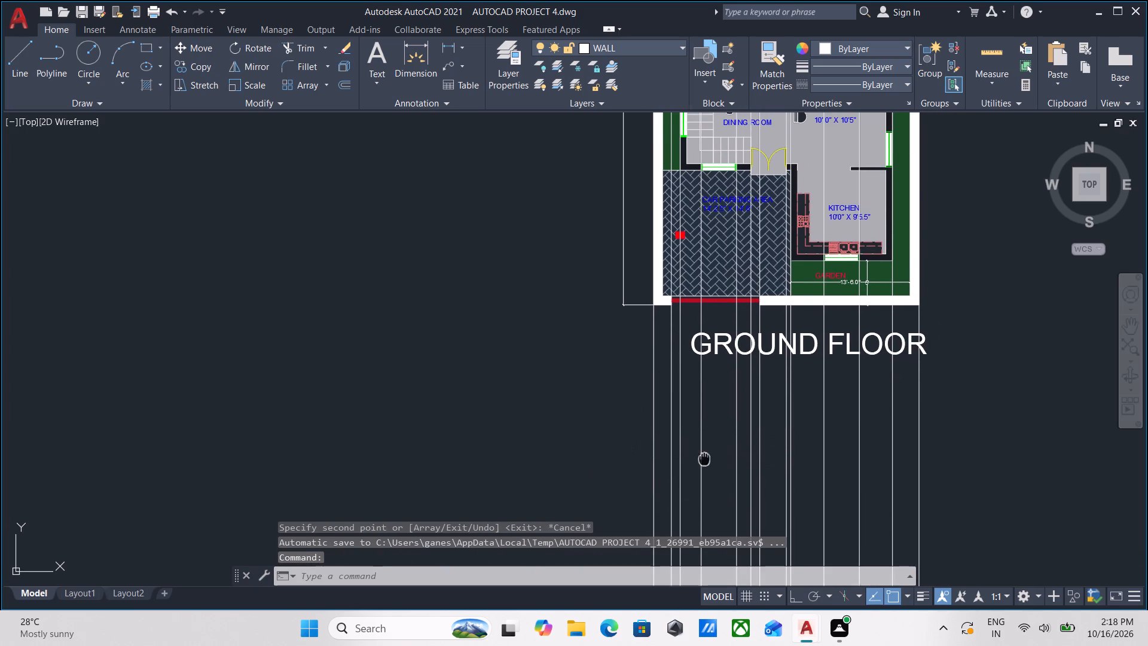
{"action": "middle_click_drag", "start_coordinate": [704, 456], "coordinate": [704, 433]}
{"action": "scroll", "coordinate": [736, 445], "scroll_direction": "up", "scroll_amount": 1}
{"action": "middle_click_drag", "start_coordinate": [735, 445], "coordinate": [596, 459]}
{"action": "scroll", "coordinate": [615, 410], "scroll_direction": "down", "scroll_amount": 1}
{"action": "middle_click_drag", "start_coordinate": [615, 410], "coordinate": [570, 440]}
{"action": "scroll", "coordinate": [585, 412], "scroll_direction": "up", "scroll_amount": 1}
{"action": "left_click", "coordinate": [585, 412]}
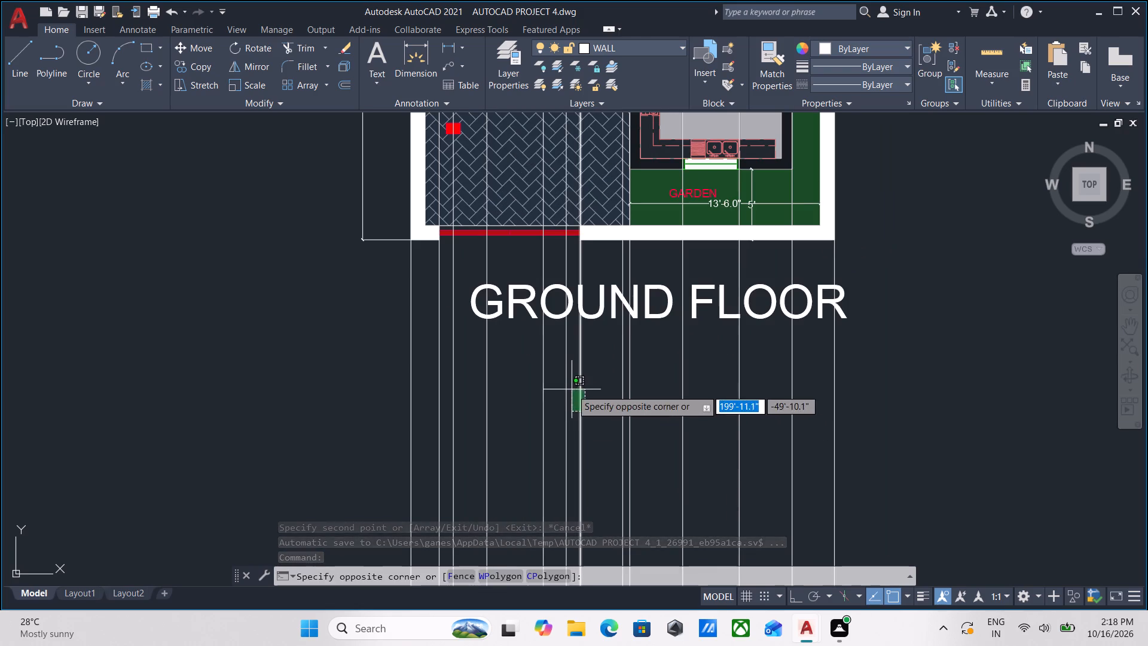
{"action": "left_click", "coordinate": [572, 389]}
{"action": "scroll", "coordinate": [572, 389], "scroll_direction": "down", "scroll_amount": 1}
{"action": "middle_click_drag", "start_coordinate": [571, 401], "coordinate": [569, 439]}
{"action": "scroll", "coordinate": [569, 439], "scroll_direction": "down", "scroll_amount": 2}
{"action": "middle_click_drag", "start_coordinate": [569, 439], "coordinate": [564, 433]}
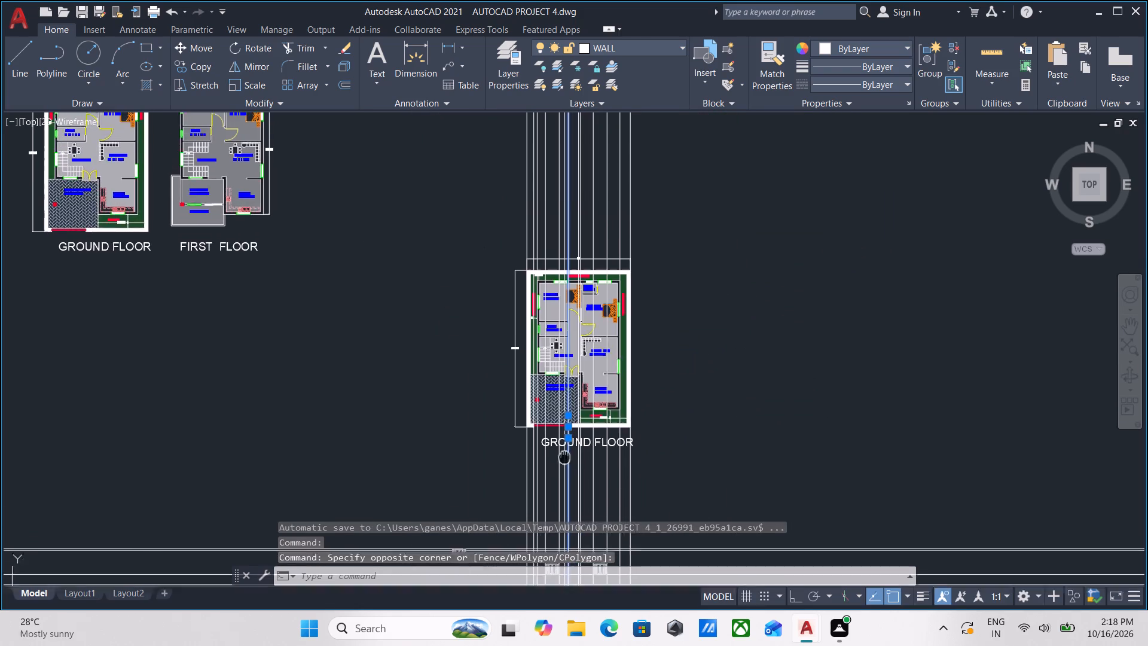
{"action": "middle_click_drag", "start_coordinate": [564, 433], "coordinate": [566, 325]}
{"action": "scroll", "coordinate": [573, 343], "scroll_direction": "up", "scroll_amount": 2}
{"action": "middle_click_drag", "start_coordinate": [579, 310], "coordinate": [581, 366]}
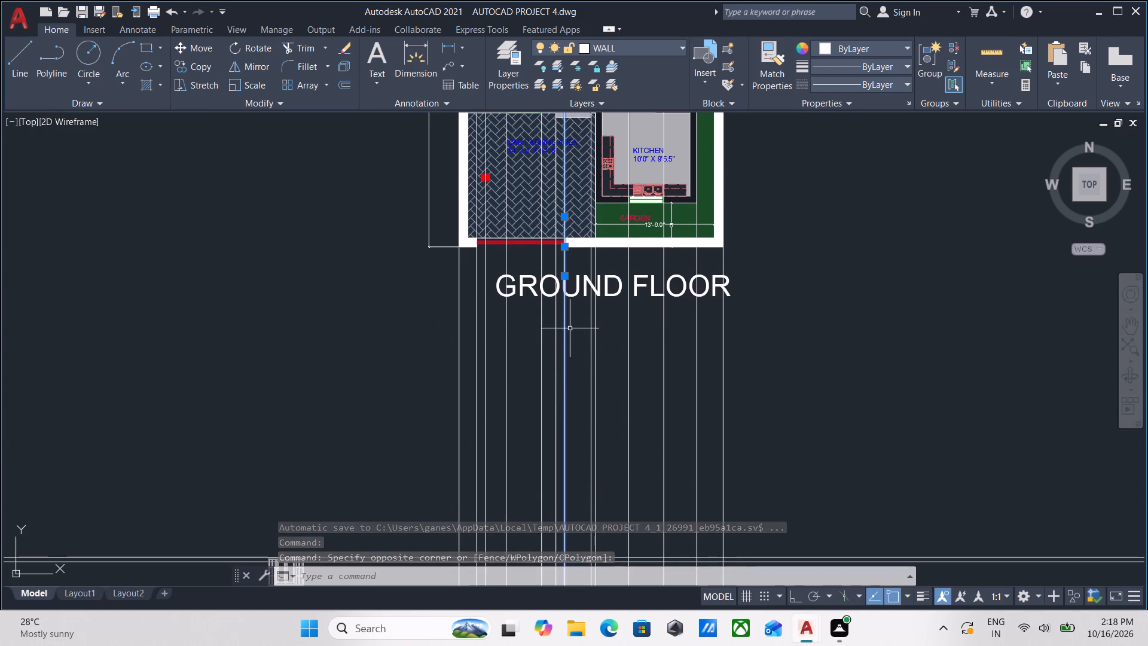
{"action": "middle_click_drag", "start_coordinate": [570, 328], "coordinate": [557, 393]}
{"action": "right_click", "coordinate": [557, 393]}
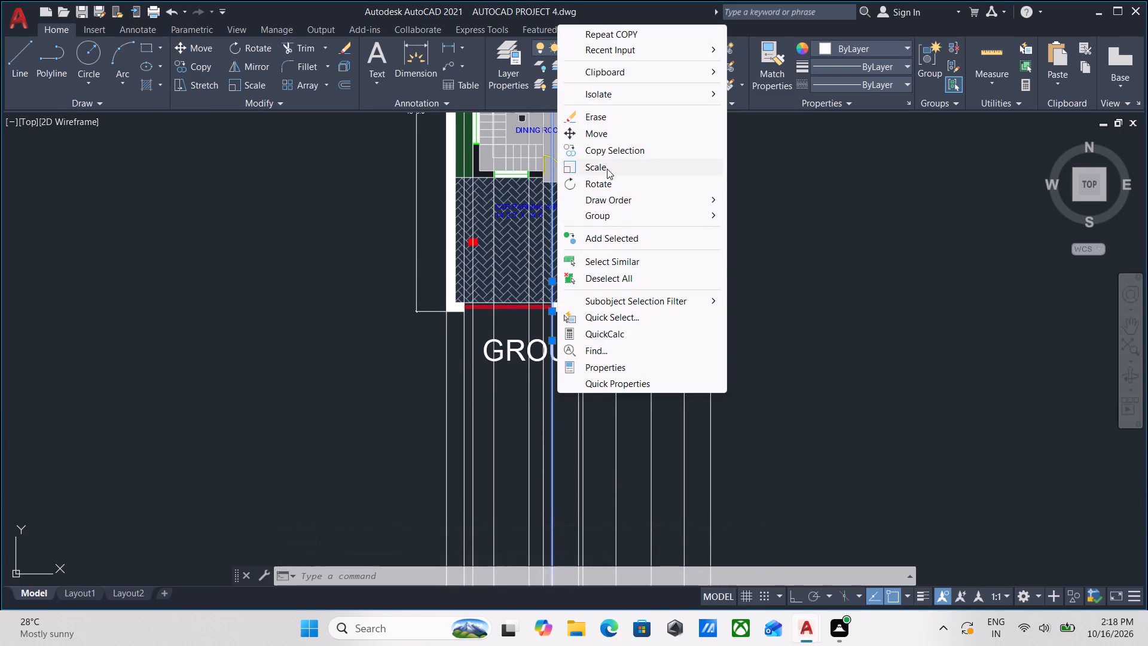
{"action": "key", "text": "Escape"}
{"action": "scroll", "coordinate": [490, 301], "scroll_direction": "down", "scroll_amount": 1}
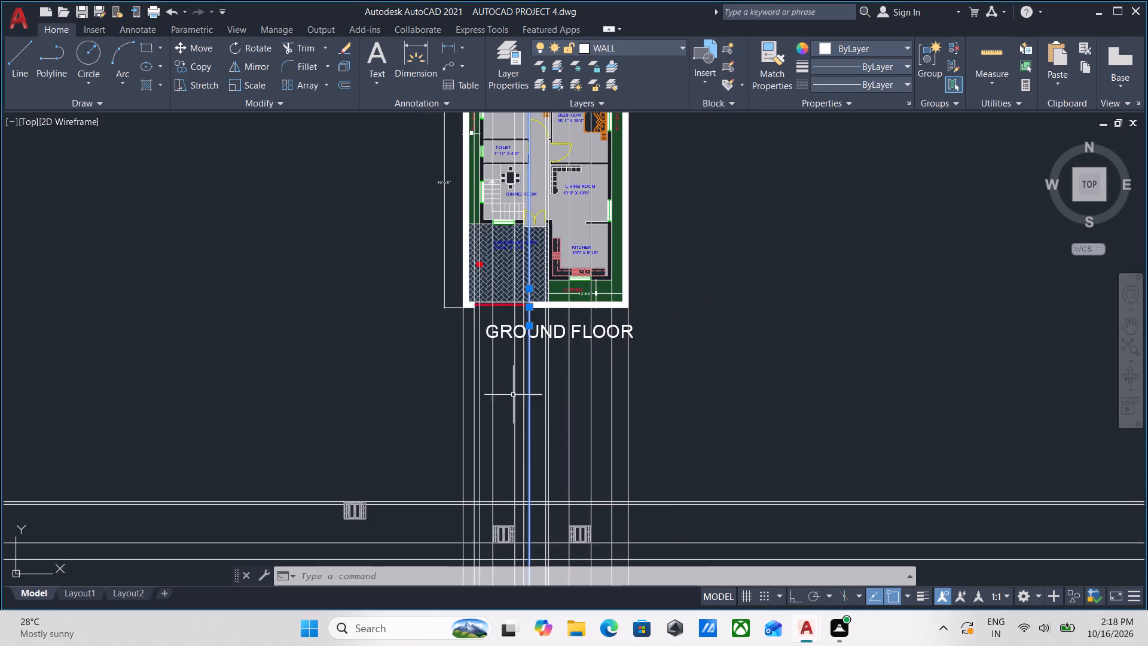
{"action": "middle_click_drag", "start_coordinate": [529, 437], "coordinate": [555, 351]}
{"action": "scroll", "coordinate": [552, 428], "scroll_direction": "up", "scroll_amount": 2}
{"action": "scroll", "coordinate": [568, 426], "scroll_direction": "down", "scroll_amount": 1}
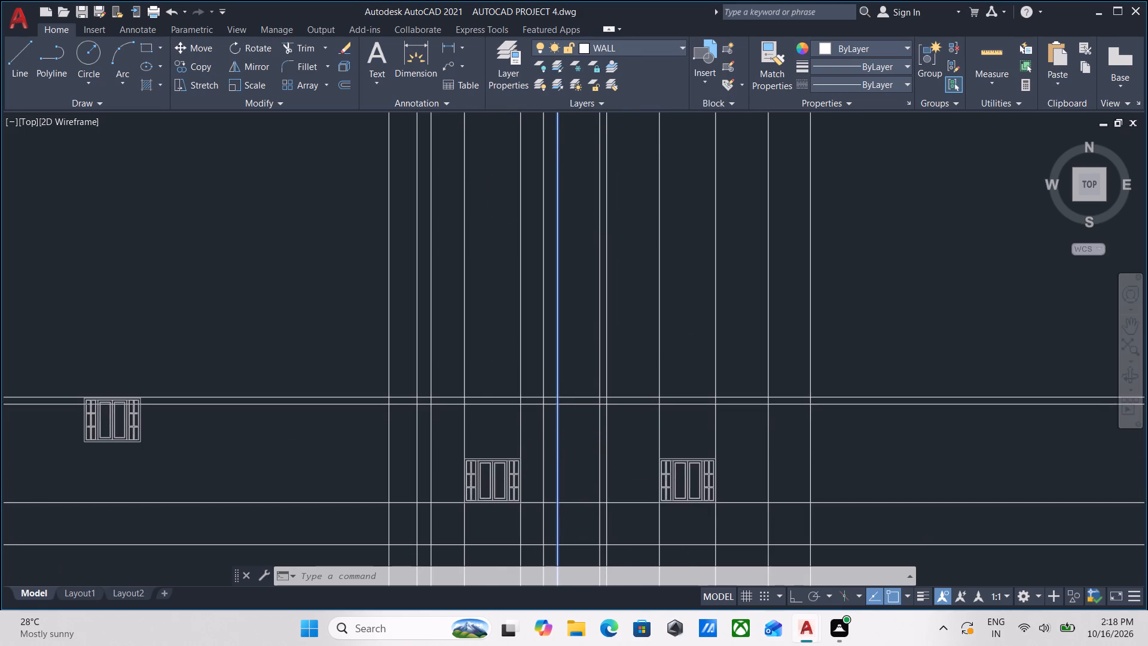
{"action": "middle_click_drag", "start_coordinate": [568, 426], "coordinate": [581, 402]}
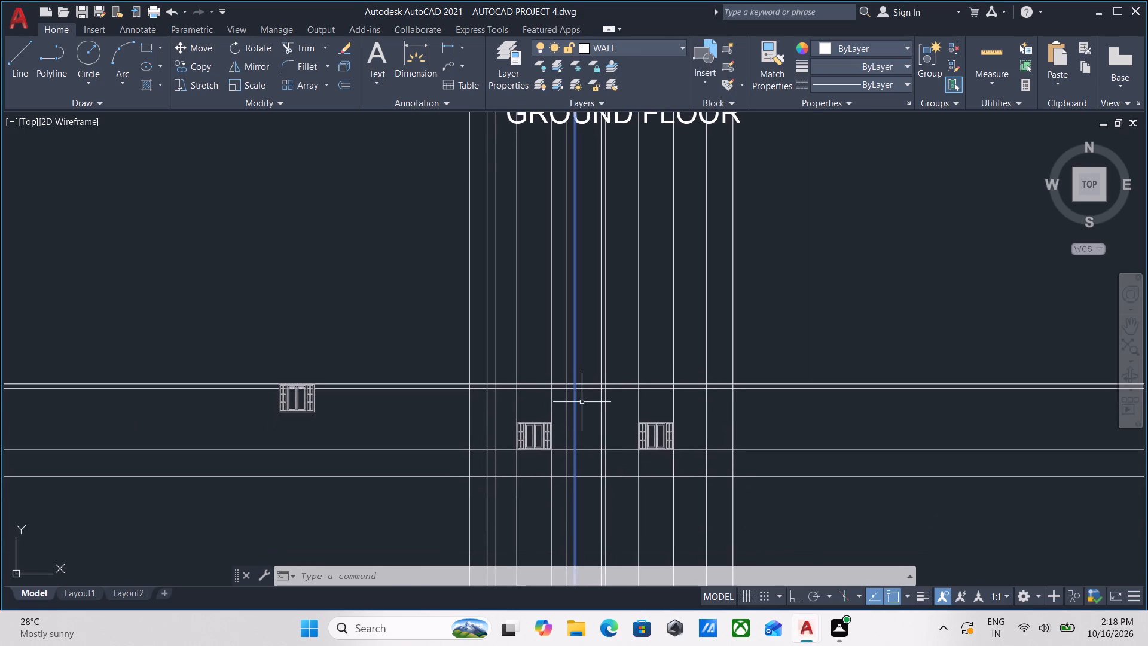
{"action": "scroll", "coordinate": [552, 418], "scroll_direction": "up", "scroll_amount": 1}
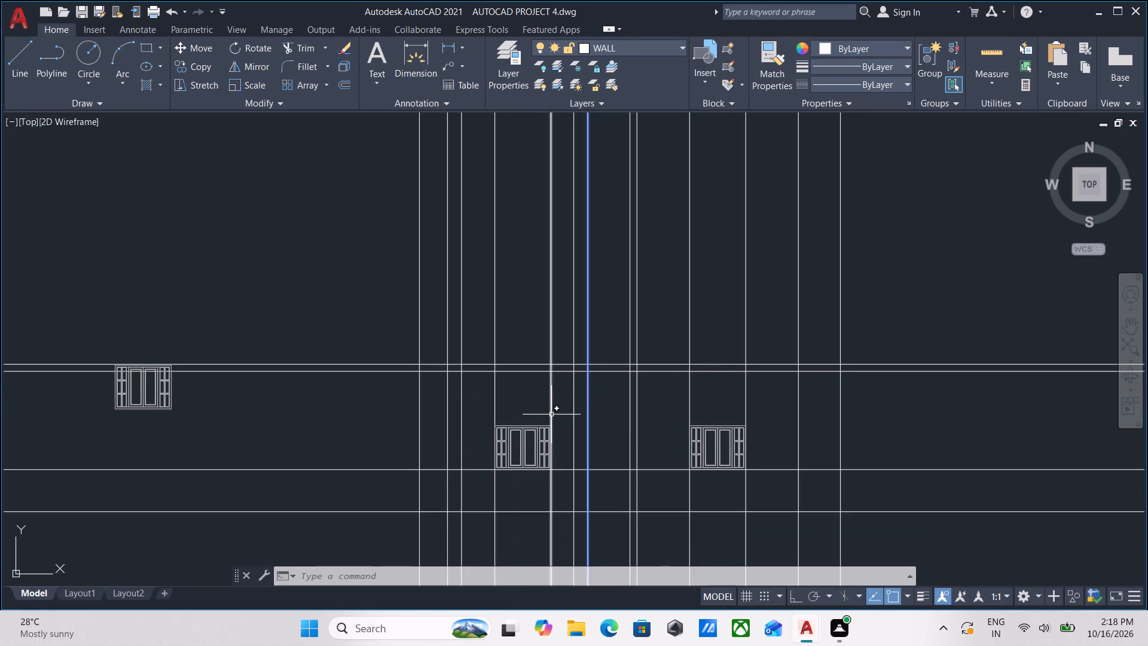
{"action": "scroll", "coordinate": [551, 415], "scroll_direction": "down", "scroll_amount": 2}
{"action": "middle_click_drag", "start_coordinate": [557, 410], "coordinate": [548, 491]}
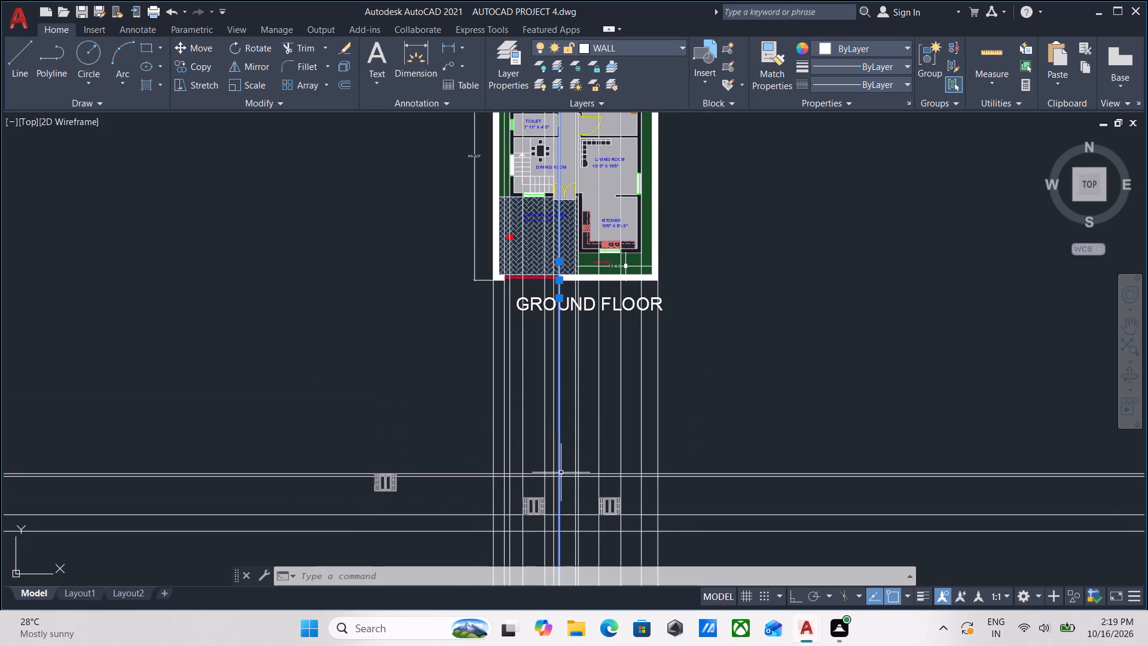
{"action": "key", "text": "Escape"}
Examine the projected verticals between the two placed windows against the openings in the ground-floor plan.
{"action": "scroll", "coordinate": [579, 453], "scroll_direction": "up", "scroll_amount": 1}
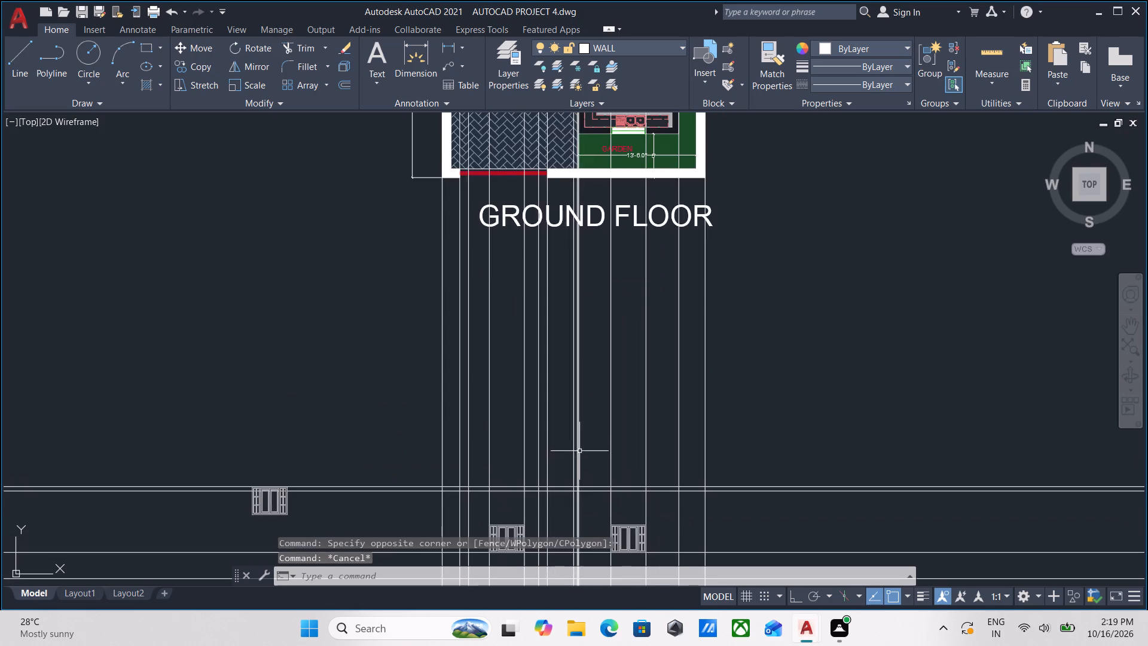
{"action": "scroll", "coordinate": [583, 442], "scroll_direction": "down", "scroll_amount": 1}
{"action": "middle_click_drag", "start_coordinate": [583, 442], "coordinate": [604, 378]}
{"action": "scroll", "coordinate": [582, 455], "scroll_direction": "up", "scroll_amount": 3}
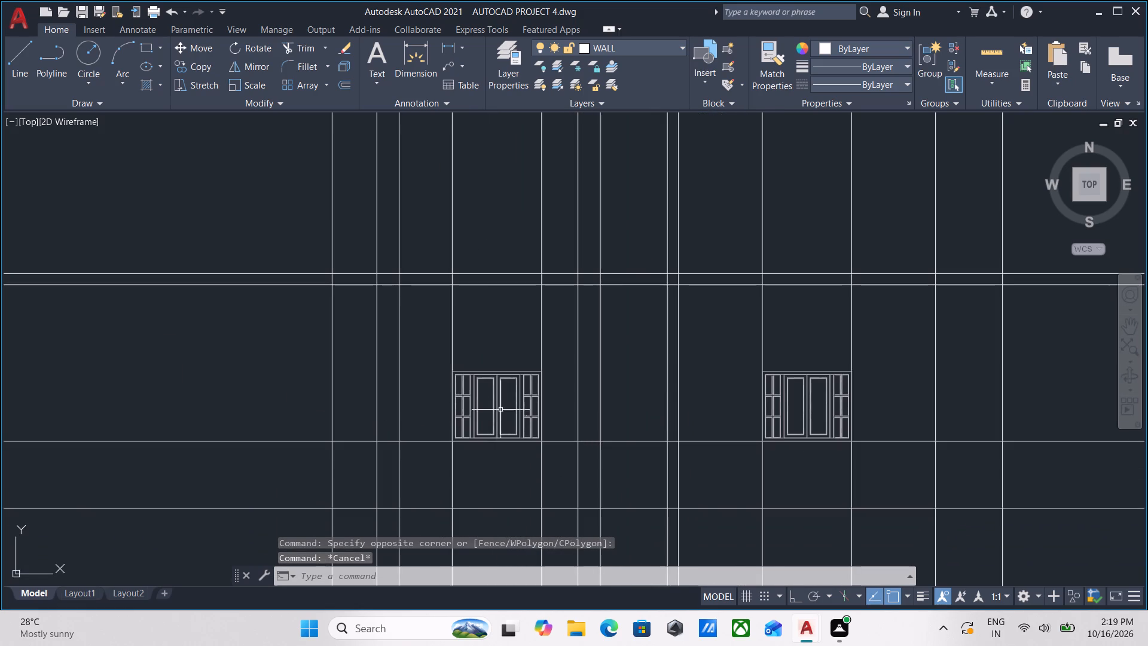
{"action": "scroll", "coordinate": [505, 395], "scroll_direction": "down", "scroll_amount": 1}
{"action": "middle_click_drag", "start_coordinate": [505, 394], "coordinate": [503, 428]}
{"action": "scroll", "coordinate": [503, 428], "scroll_direction": "down", "scroll_amount": 1}
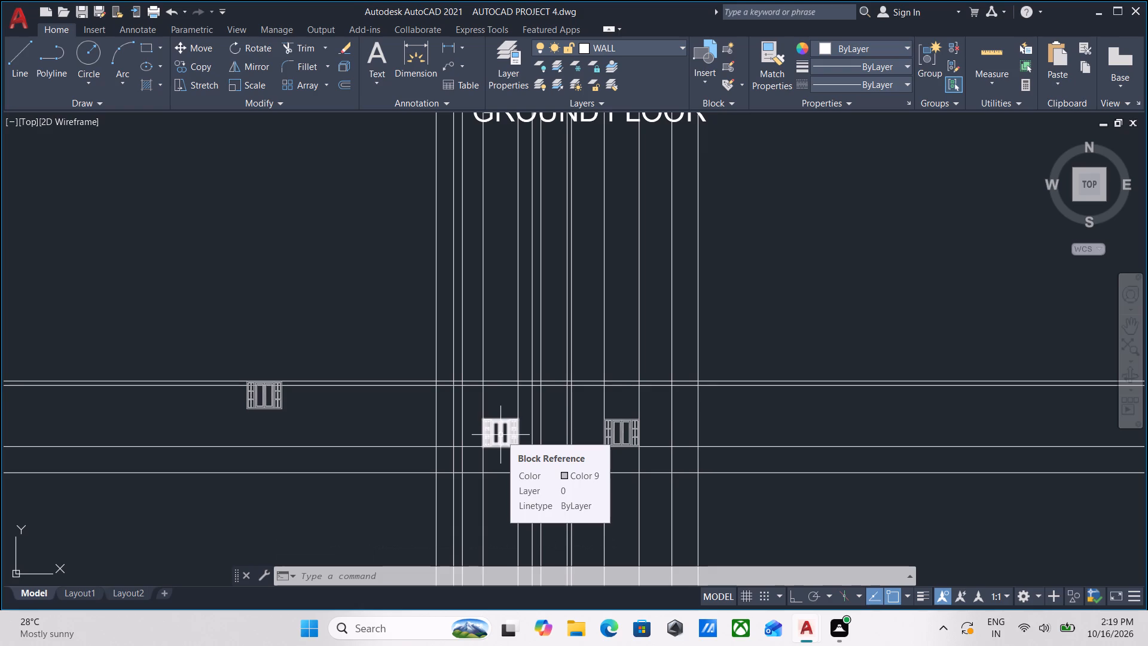
{"action": "scroll", "coordinate": [599, 443], "scroll_direction": "up", "scroll_amount": 2}
{"action": "scroll", "coordinate": [587, 432], "scroll_direction": "down", "scroll_amount": 1}
{"action": "middle_click_drag", "start_coordinate": [587, 432], "coordinate": [585, 523]}
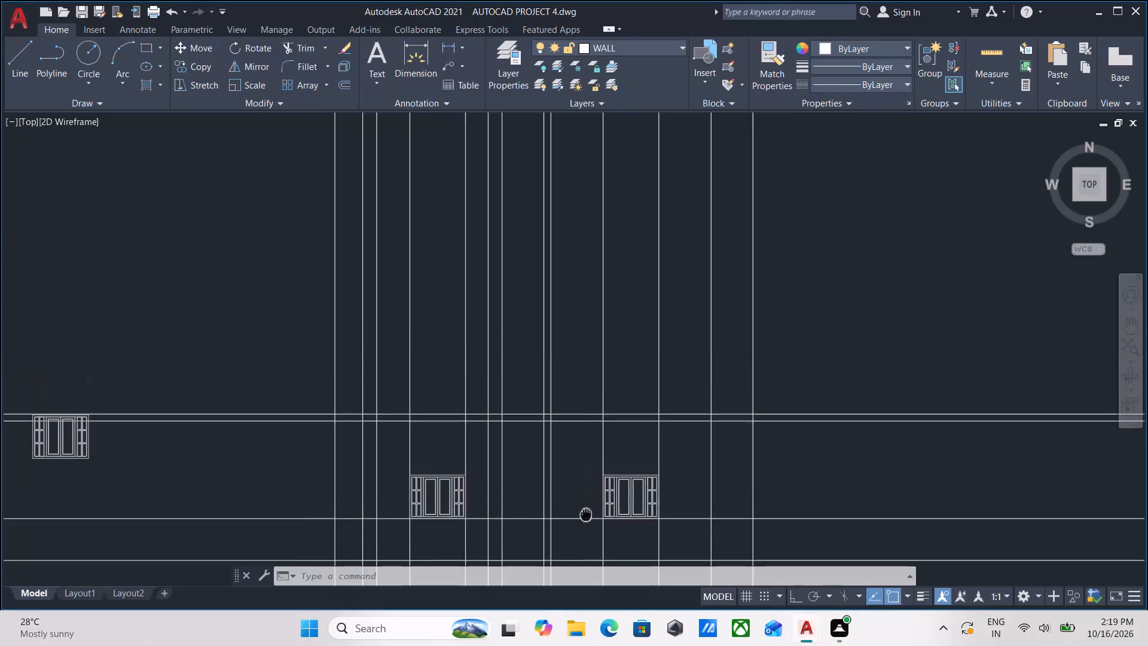
{"action": "middle_click_drag", "start_coordinate": [585, 523], "coordinate": [585, 526]}
{"action": "middle_click_drag", "start_coordinate": [587, 393], "coordinate": [590, 496]}
{"action": "scroll", "coordinate": [579, 449], "scroll_direction": "down", "scroll_amount": 2}
{"action": "middle_click_drag", "start_coordinate": [579, 449], "coordinate": [579, 505]}
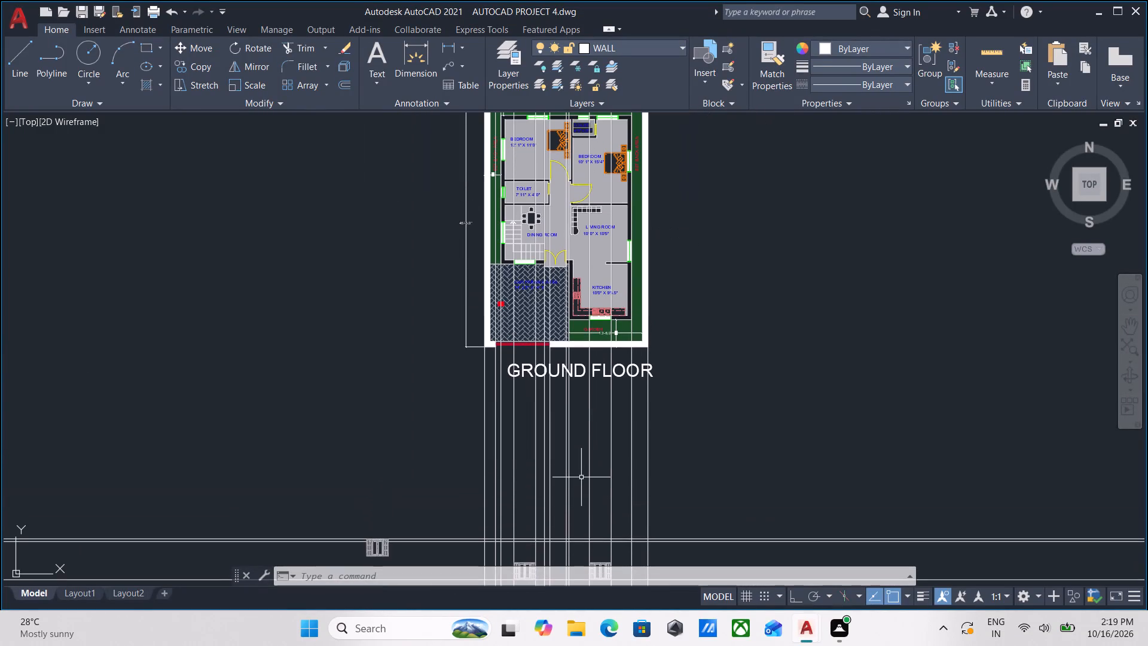
{"action": "middle_click_drag", "start_coordinate": [581, 477], "coordinate": [591, 316]}
{"action": "scroll", "coordinate": [568, 471], "scroll_direction": "up", "scroll_amount": 2}
{"action": "scroll", "coordinate": [542, 345], "scroll_direction": "down", "scroll_amount": 1}
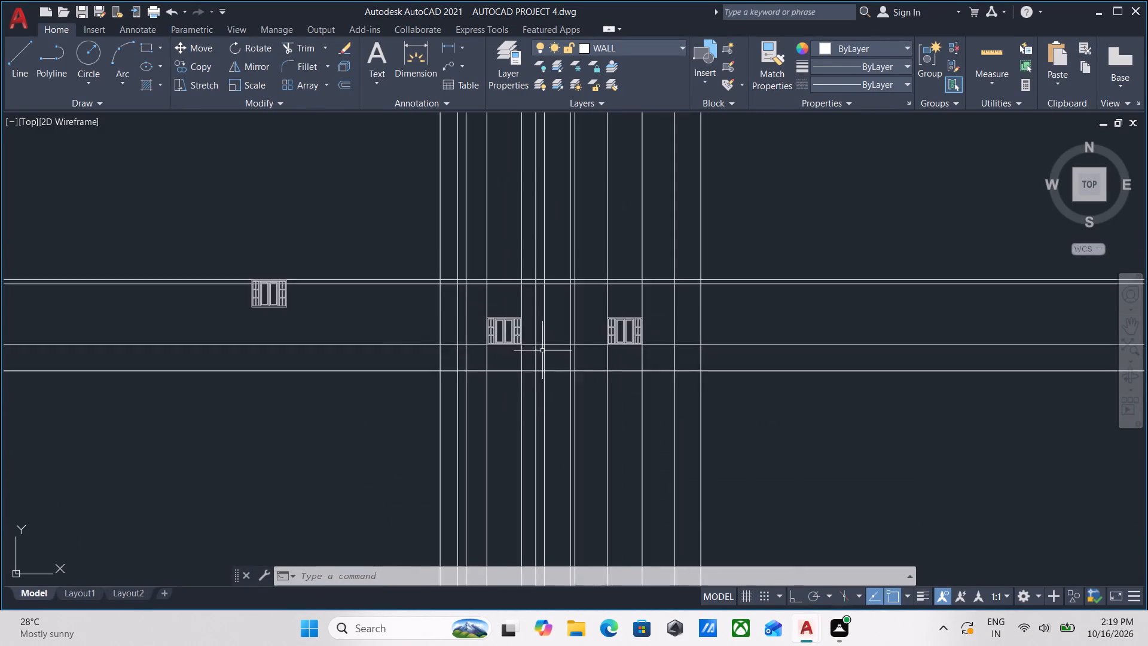
{"action": "middle_click_drag", "start_coordinate": [540, 389], "coordinate": [528, 522]}
{"action": "middle_click_drag", "start_coordinate": [509, 424], "coordinate": [516, 541]}
{"action": "middle_click_drag", "start_coordinate": [536, 483], "coordinate": [538, 545]}
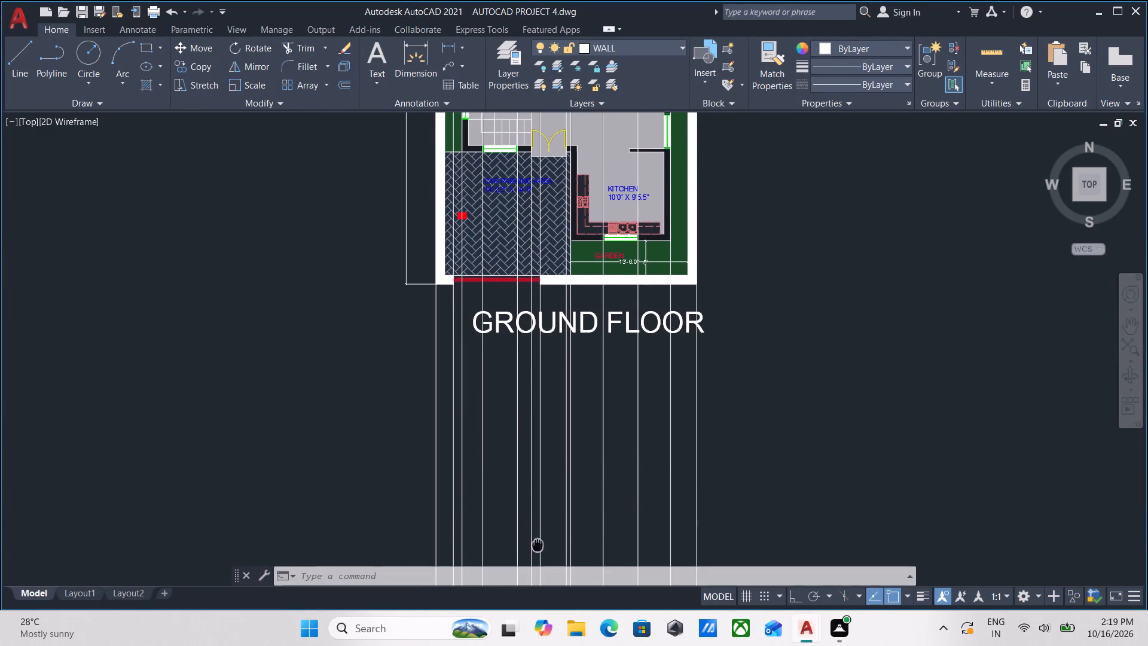
{"action": "middle_click_drag", "start_coordinate": [538, 545], "coordinate": [546, 498]}
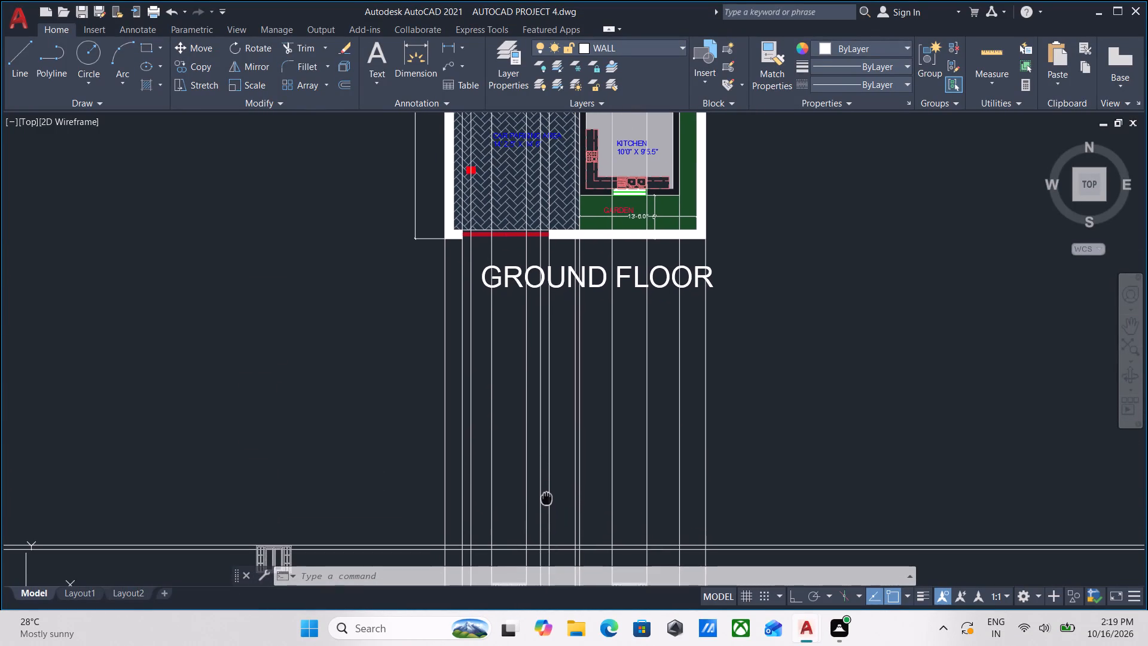
{"action": "middle_click_drag", "start_coordinate": [546, 498], "coordinate": [555, 470]}
{"action": "middle_click_drag", "start_coordinate": [561, 537], "coordinate": [580, 431]}
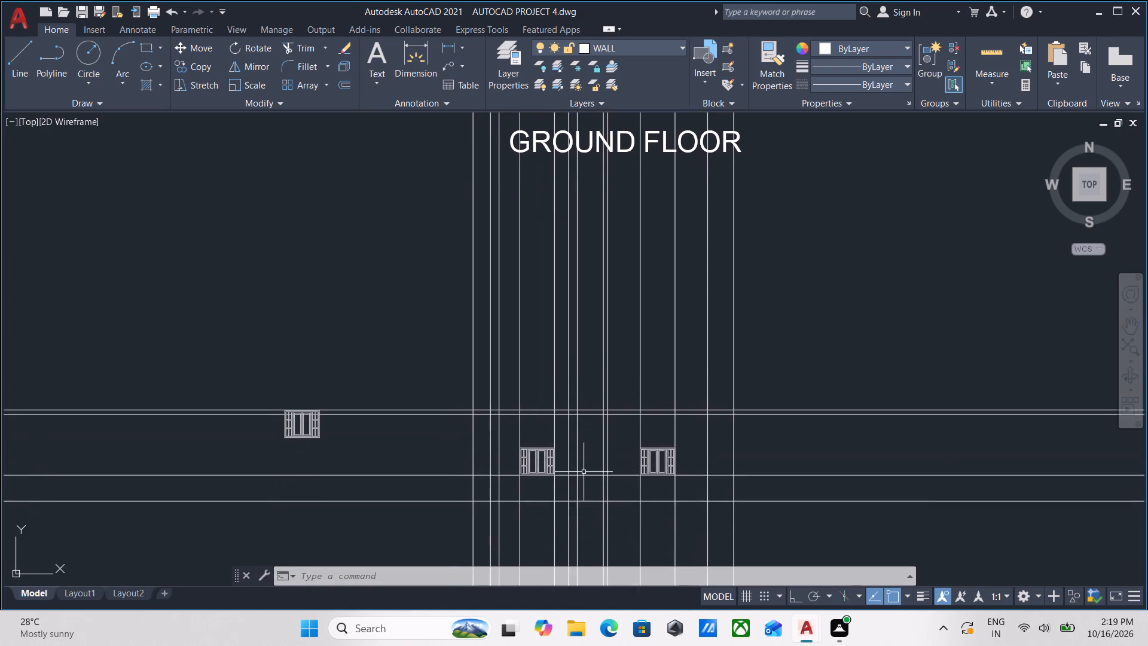
Highlight the gate-end vertical between the two elevation windows, check where it meets the plan, and deselect it.
{"action": "scroll", "coordinate": [582, 471], "scroll_direction": "up", "scroll_amount": 2}
{"action": "left_click", "coordinate": [588, 460]}
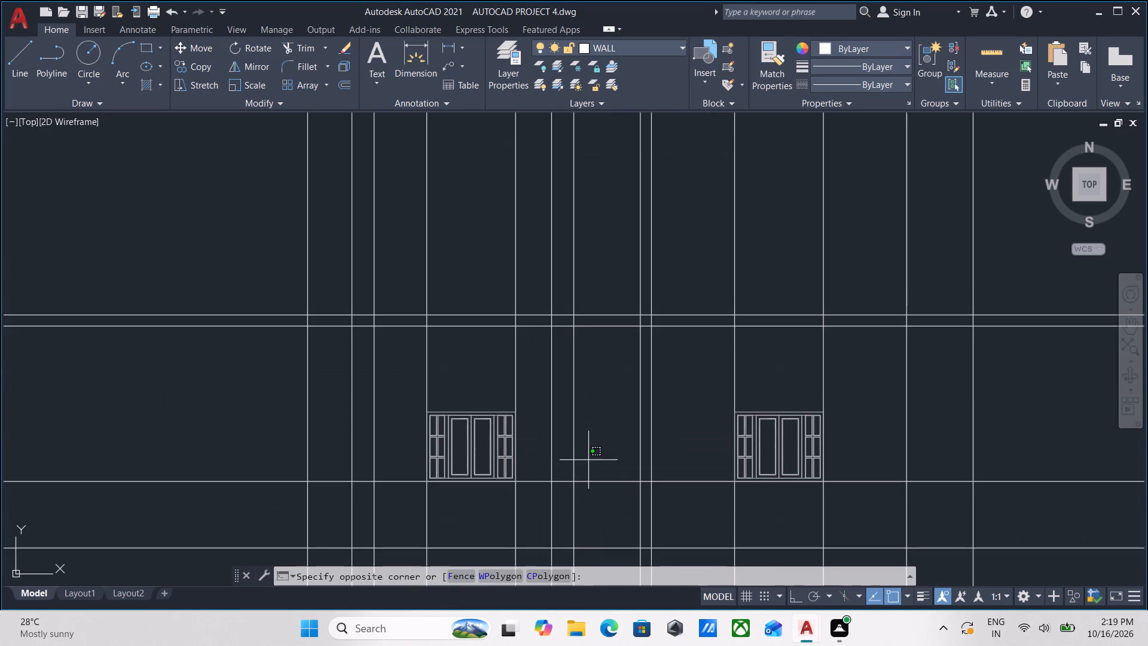
{"action": "left_click", "coordinate": [564, 438]}
{"action": "scroll", "coordinate": [564, 438], "scroll_direction": "down", "scroll_amount": 2}
{"action": "middle_click_drag", "start_coordinate": [564, 438], "coordinate": [576, 513]}
{"action": "scroll", "coordinate": [576, 513], "scroll_direction": "down", "scroll_amount": 1}
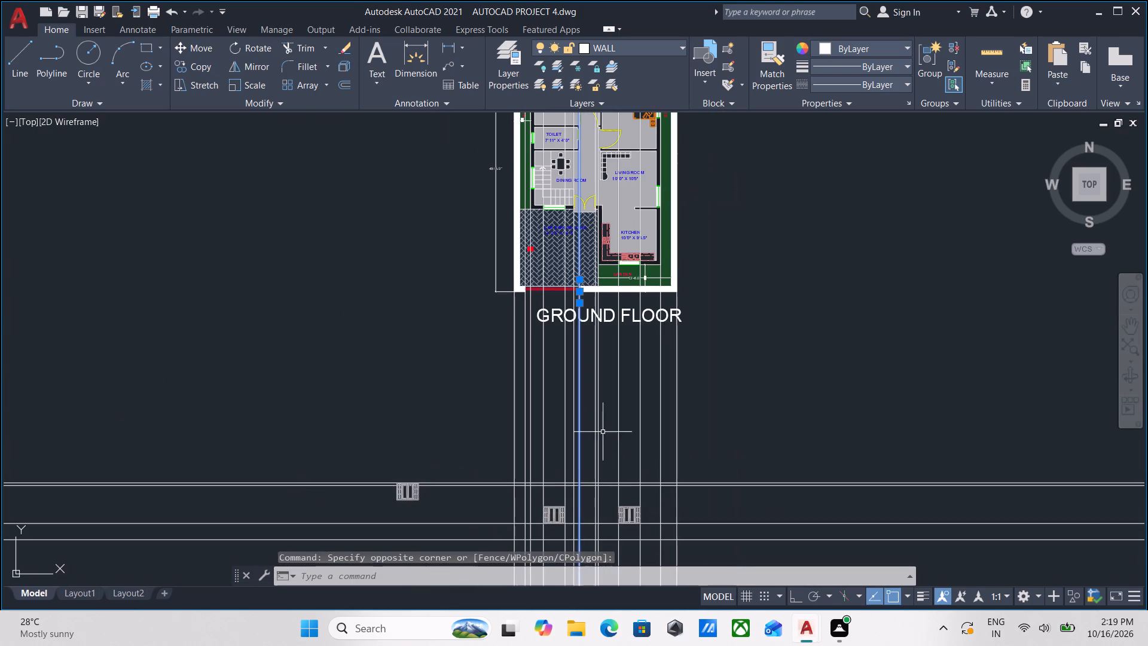
{"action": "middle_click_drag", "start_coordinate": [603, 432], "coordinate": [602, 453]}
{"action": "key", "text": "Escape"}
Check the dining room's double door in the plan against its projected verticals between the elevation windows.
{"action": "middle_click_drag", "start_coordinate": [590, 366], "coordinate": [590, 406]}
{"action": "scroll", "coordinate": [584, 310], "scroll_direction": "up", "scroll_amount": 3}
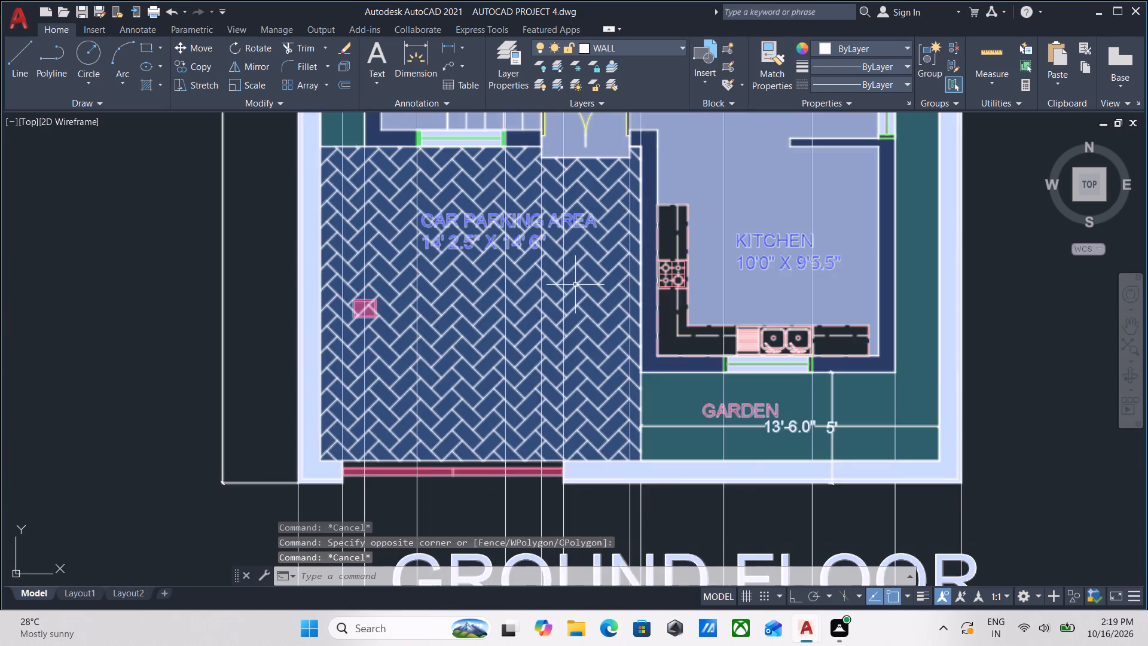
{"action": "scroll", "coordinate": [573, 283], "scroll_direction": "down", "scroll_amount": 1}
{"action": "middle_click_drag", "start_coordinate": [573, 283], "coordinate": [554, 339]}
{"action": "scroll", "coordinate": [552, 266], "scroll_direction": "up", "scroll_amount": 2}
{"action": "scroll", "coordinate": [559, 312], "scroll_direction": "down", "scroll_amount": 2}
{"action": "middle_click_drag", "start_coordinate": [564, 347], "coordinate": [564, 299]}
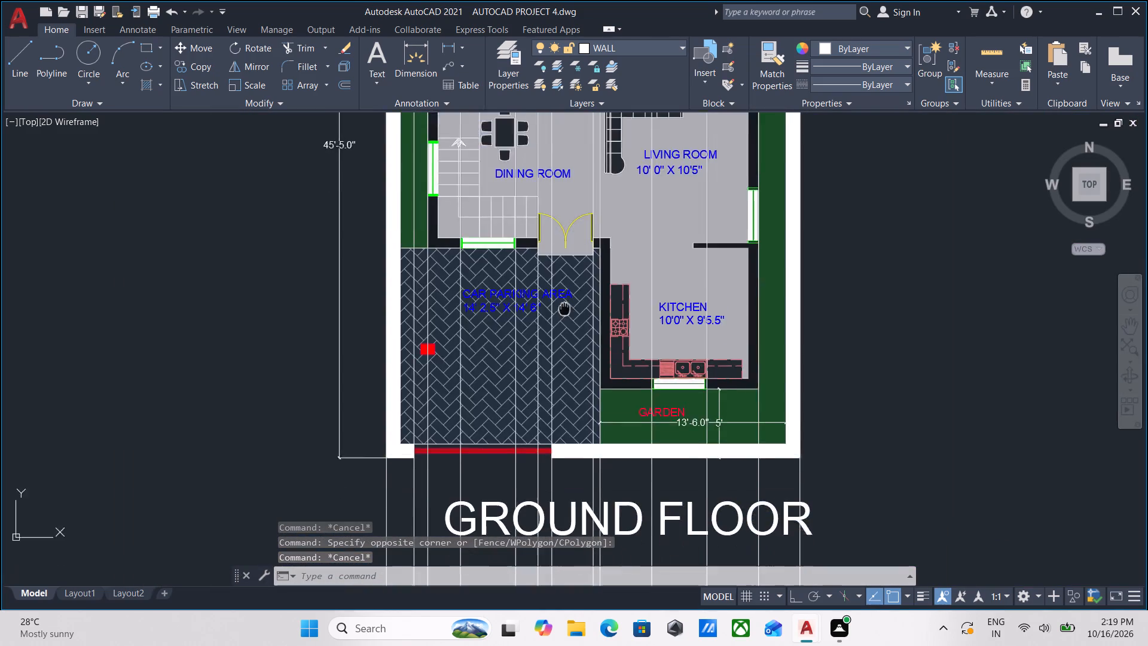
{"action": "middle_click_drag", "start_coordinate": [564, 299], "coordinate": [567, 254]}
{"action": "middle_click_drag", "start_coordinate": [570, 434], "coordinate": [582, 352]}
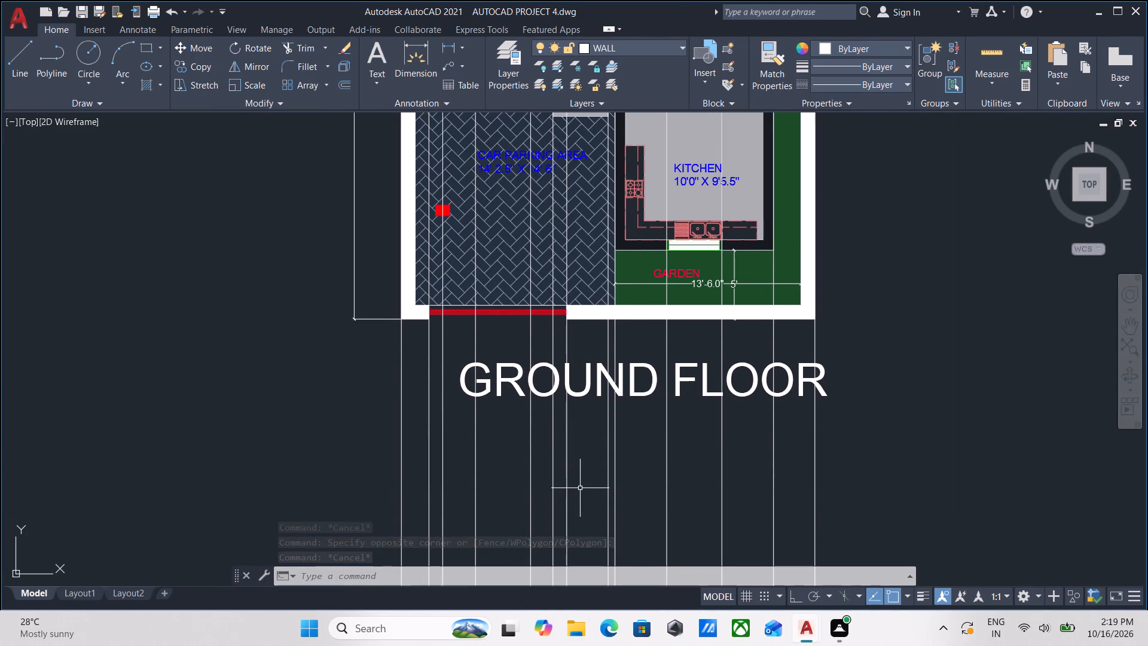
{"action": "middle_click_drag", "start_coordinate": [580, 488], "coordinate": [590, 392]}
{"action": "middle_click_drag", "start_coordinate": [587, 486], "coordinate": [600, 362]}
{"action": "scroll", "coordinate": [609, 411], "scroll_direction": "down", "scroll_amount": 3}
{"action": "scroll", "coordinate": [607, 462], "scroll_direction": "up", "scroll_amount": 1}
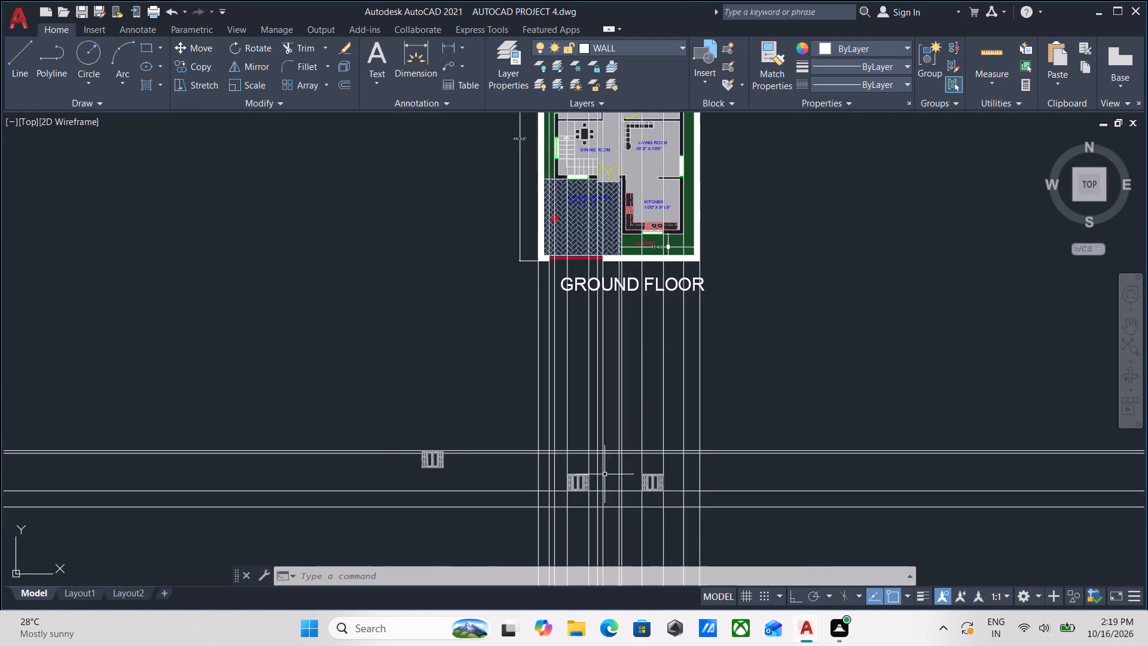
{"action": "scroll", "coordinate": [603, 480], "scroll_direction": "up", "scroll_amount": 2}
{"action": "scroll", "coordinate": [607, 478], "scroll_direction": "down", "scroll_amount": 2}
{"action": "middle_click_drag", "start_coordinate": [607, 480], "coordinate": [583, 599]}
{"action": "middle_click_drag", "start_coordinate": [600, 464], "coordinate": [596, 504]}
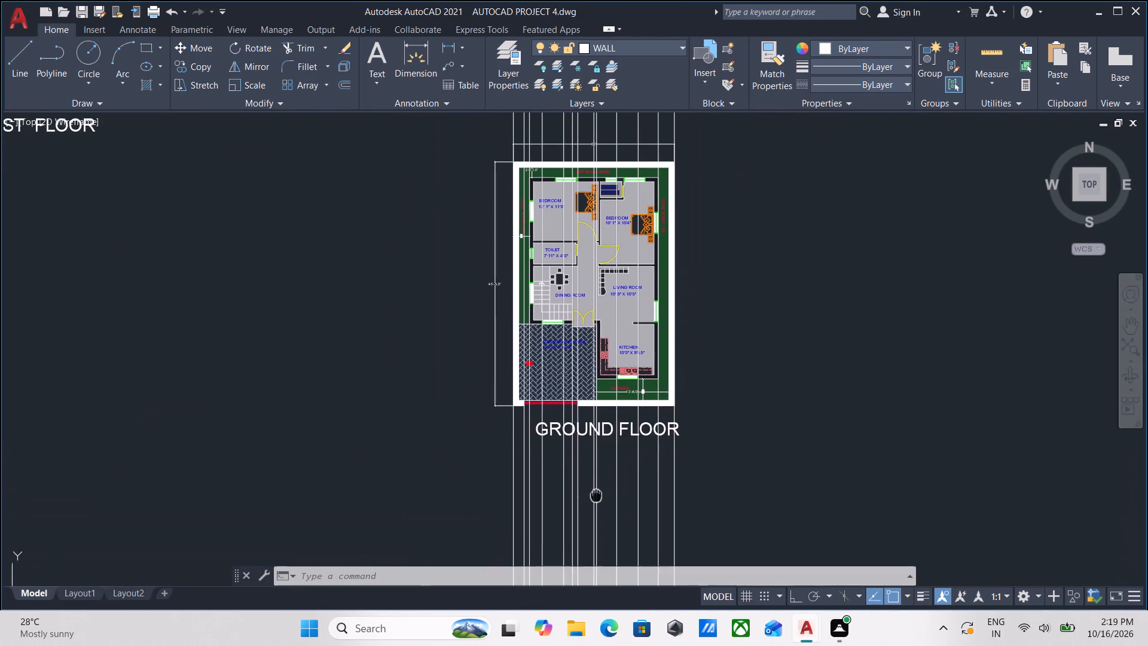
{"action": "middle_click_drag", "start_coordinate": [596, 504], "coordinate": [596, 511]}
{"action": "scroll", "coordinate": [596, 459], "scroll_direction": "up", "scroll_amount": 2}
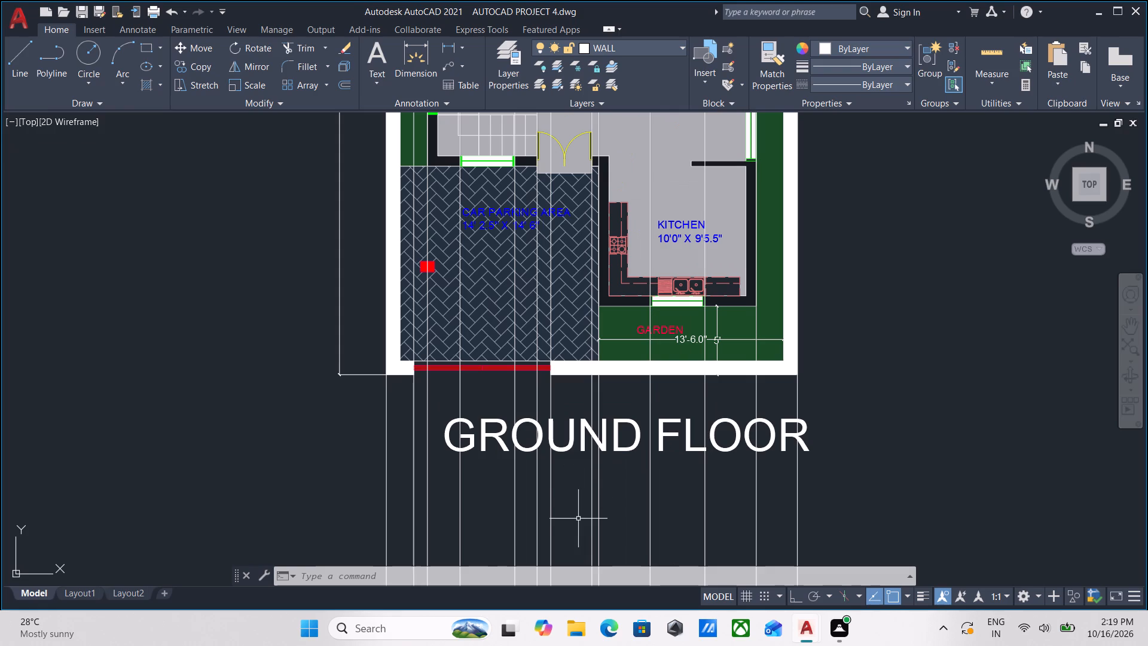
{"action": "scroll", "coordinate": [577, 520], "scroll_direction": "down", "scroll_amount": 1}
{"action": "middle_click_drag", "start_coordinate": [577, 520], "coordinate": [581, 303]}
{"action": "middle_click_drag", "start_coordinate": [581, 443], "coordinate": [578, 309]}
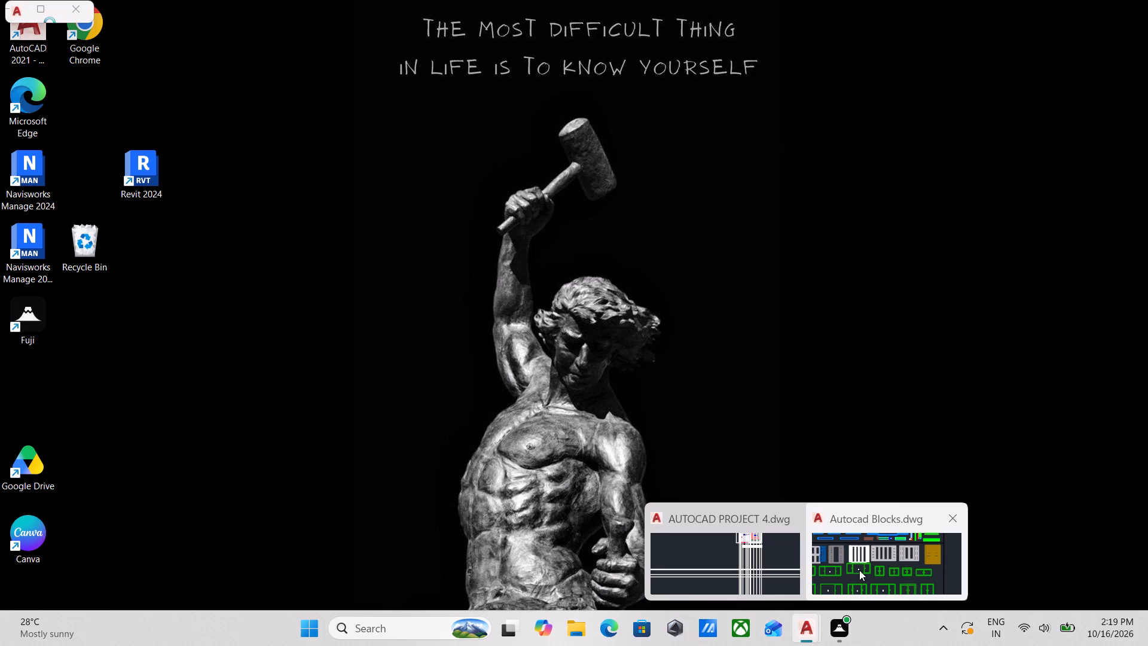
Switch to Autocad Blocks.dwg and select the white glazed double door with panelled sidelights among the door elevations.
{"action": "left_click", "coordinate": [859, 570]}
{"action": "scroll", "coordinate": [614, 389], "scroll_direction": "down", "scroll_amount": 3}
{"action": "scroll", "coordinate": [512, 458], "scroll_direction": "down", "scroll_amount": 2}
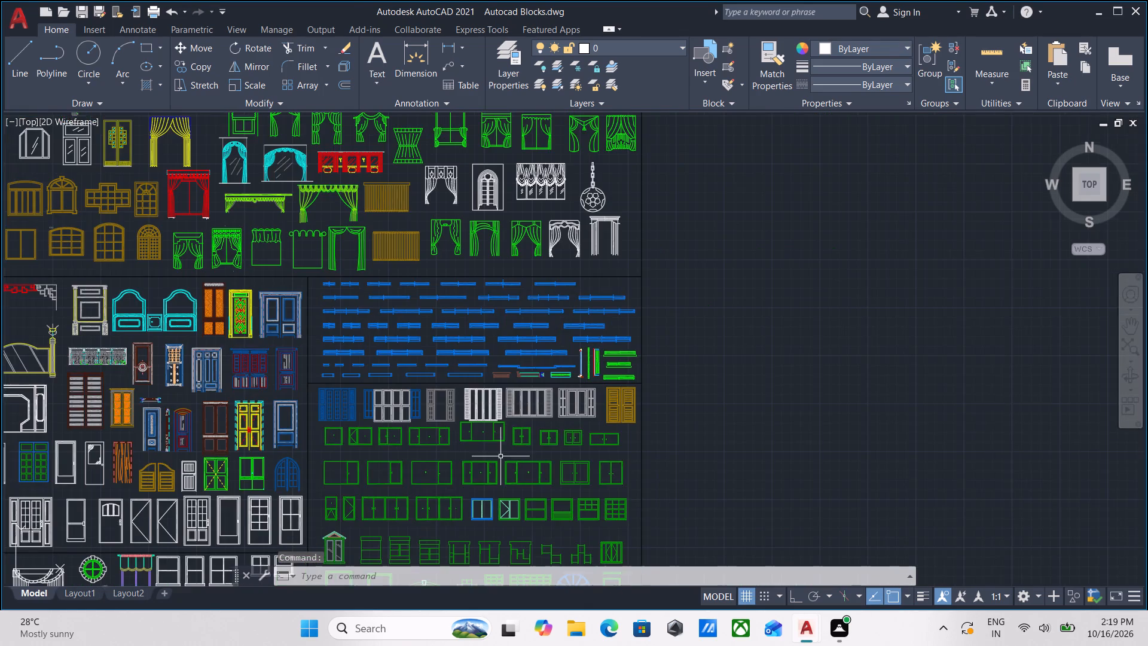
{"action": "middle_click_drag", "start_coordinate": [526, 364], "coordinate": [569, 324]}
{"action": "middle_click_drag", "start_coordinate": [355, 435], "coordinate": [511, 324]}
{"action": "scroll", "coordinate": [252, 379], "scroll_direction": "up", "scroll_amount": 2}
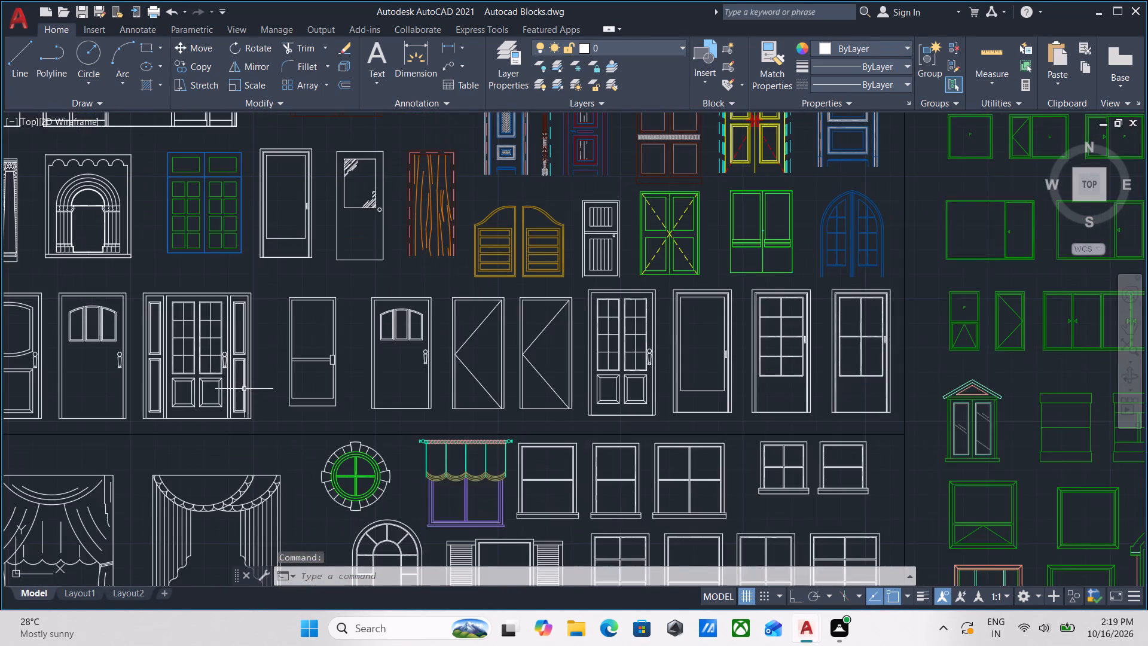
{"action": "middle_click_drag", "start_coordinate": [230, 403], "coordinate": [486, 385]}
{"action": "scroll", "coordinate": [447, 410], "scroll_direction": "up", "scroll_amount": 1}
{"action": "middle_click_drag", "start_coordinate": [459, 404], "coordinate": [472, 461]}
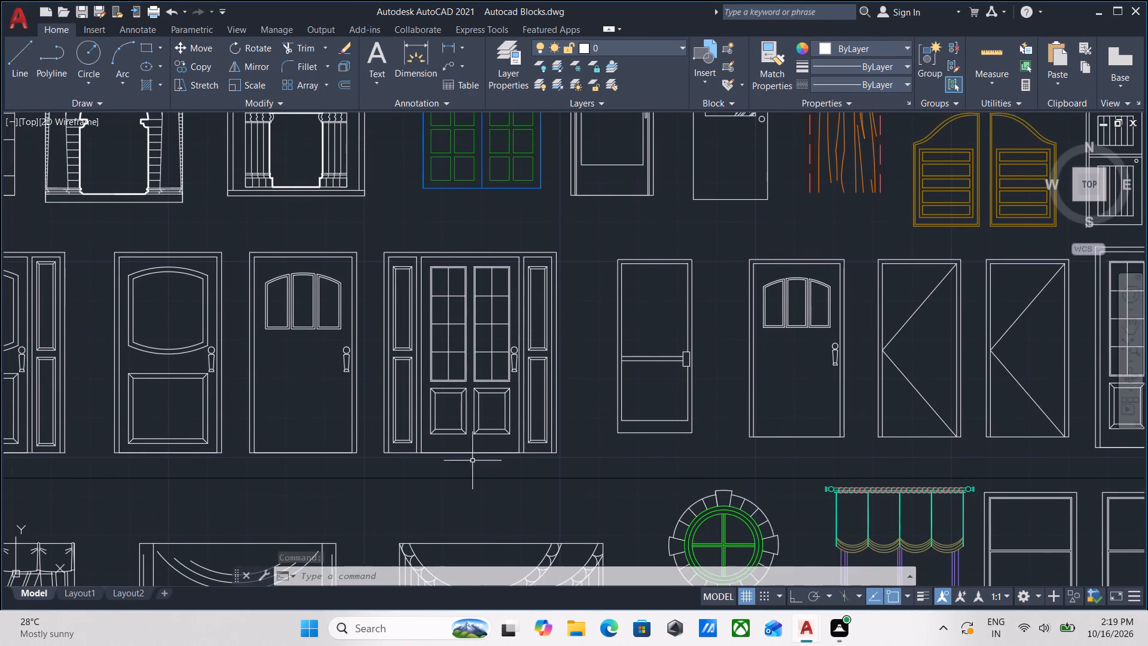
{"action": "middle_click_drag", "start_coordinate": [516, 452], "coordinate": [636, 433]}
{"action": "scroll", "coordinate": [636, 433], "scroll_direction": "down", "scroll_amount": 1}
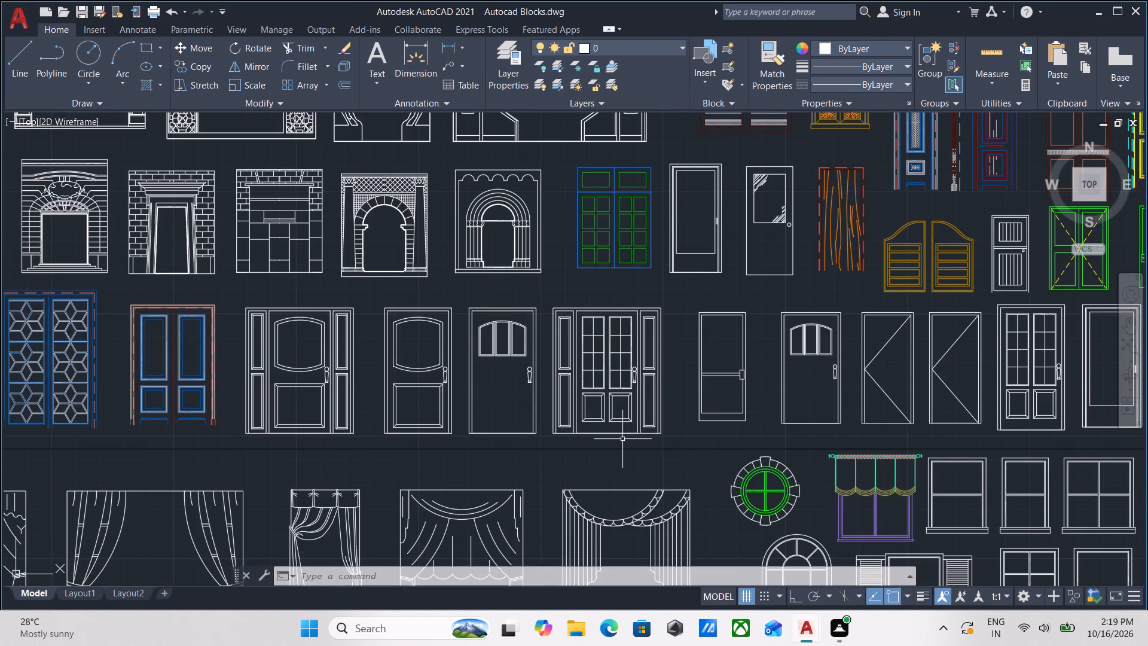
{"action": "scroll", "coordinate": [618, 435], "scroll_direction": "down", "scroll_amount": 1}
{"action": "middle_click_drag", "start_coordinate": [618, 435], "coordinate": [608, 453]}
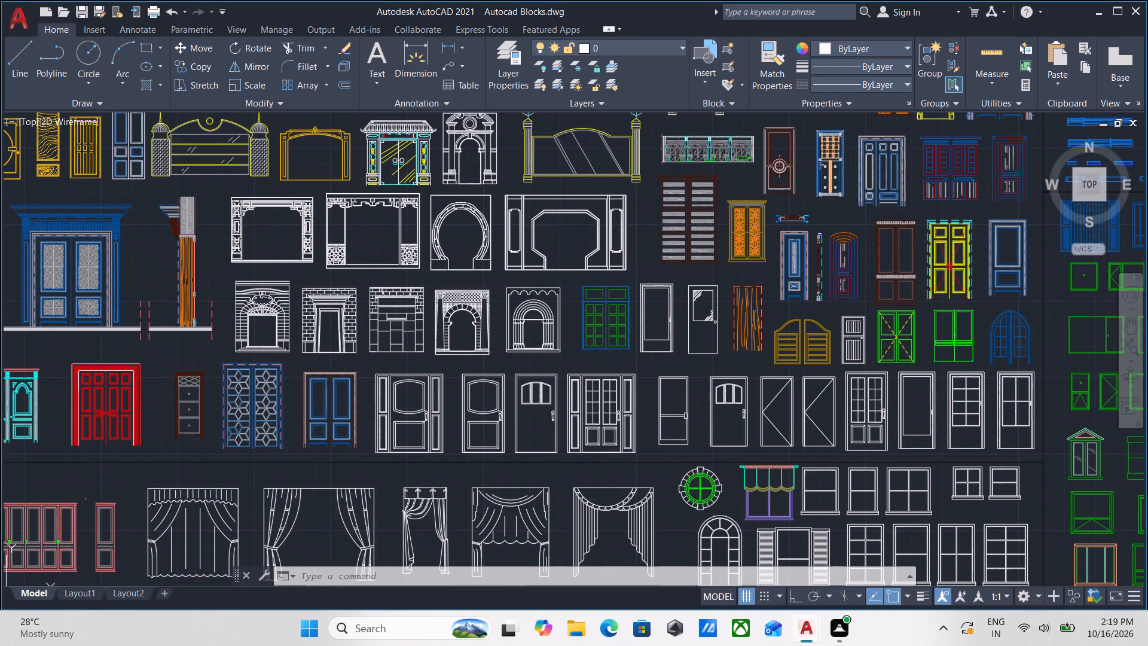
{"action": "scroll", "coordinate": [608, 453], "scroll_direction": "up", "scroll_amount": 3}
{"action": "left_click", "coordinate": [717, 470]}
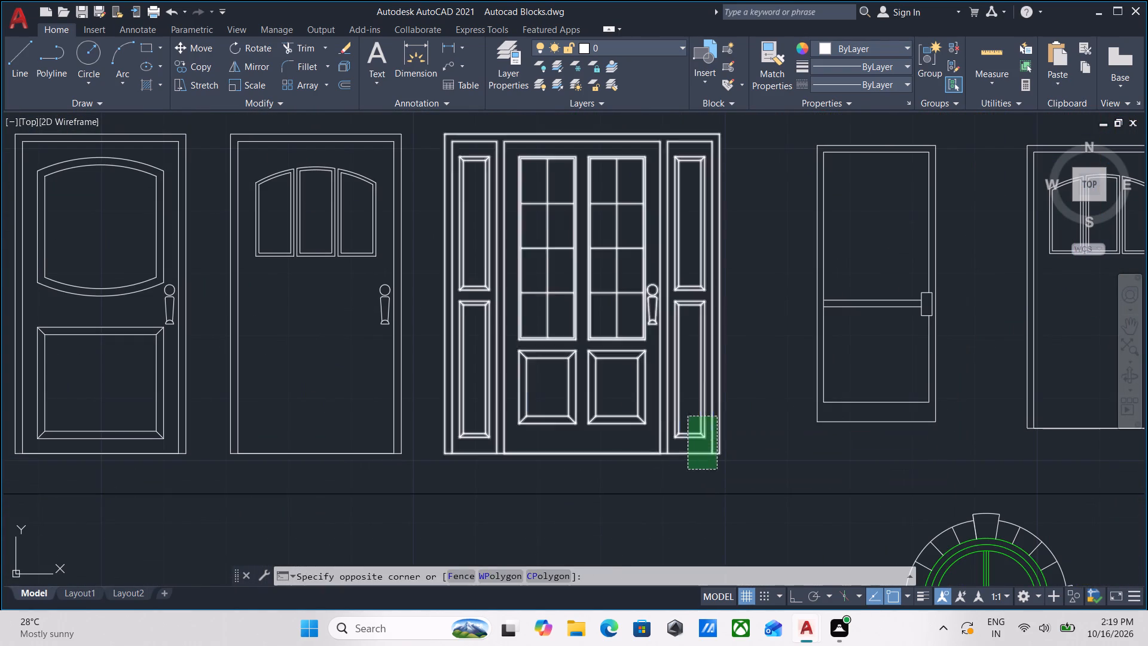
{"action": "left_click", "coordinate": [688, 416]}
Examine the other door elevations in the block library as alternatives to the selected glazed double door.
{"action": "scroll", "coordinate": [532, 425], "scroll_direction": "down", "scroll_amount": 1}
{"action": "middle_click_drag", "start_coordinate": [532, 425], "coordinate": [622, 447]}
{"action": "scroll", "coordinate": [540, 457], "scroll_direction": "down", "scroll_amount": 2}
{"action": "middle_click_drag", "start_coordinate": [545, 454], "coordinate": [557, 438]}
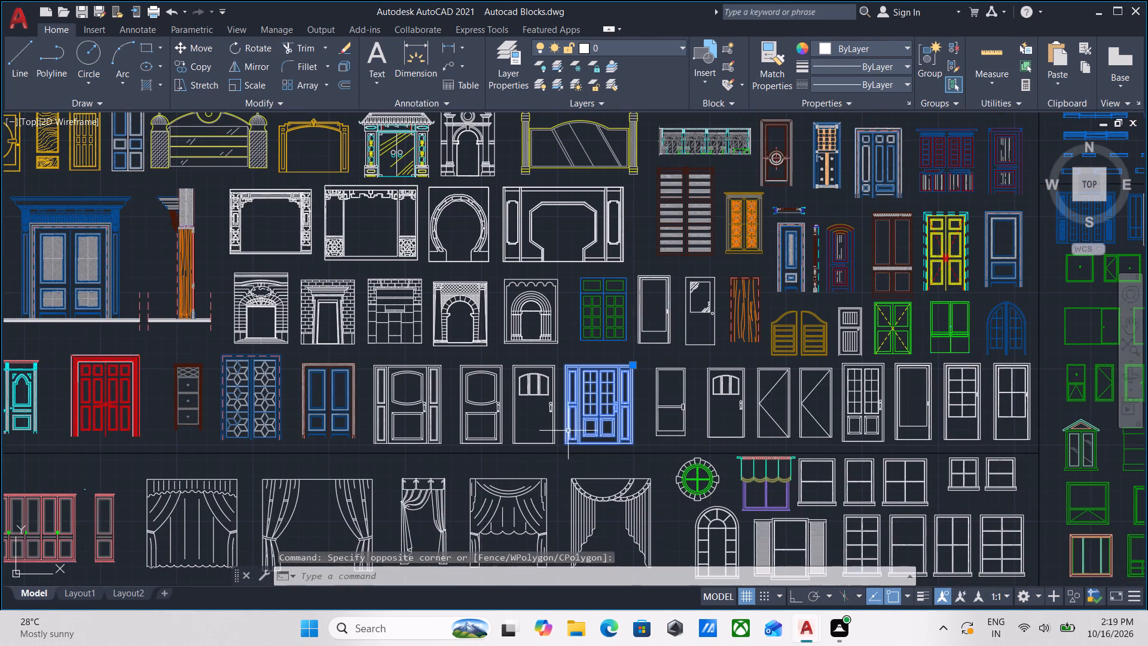
{"action": "scroll", "coordinate": [571, 429], "scroll_direction": "down", "scroll_amount": 1}
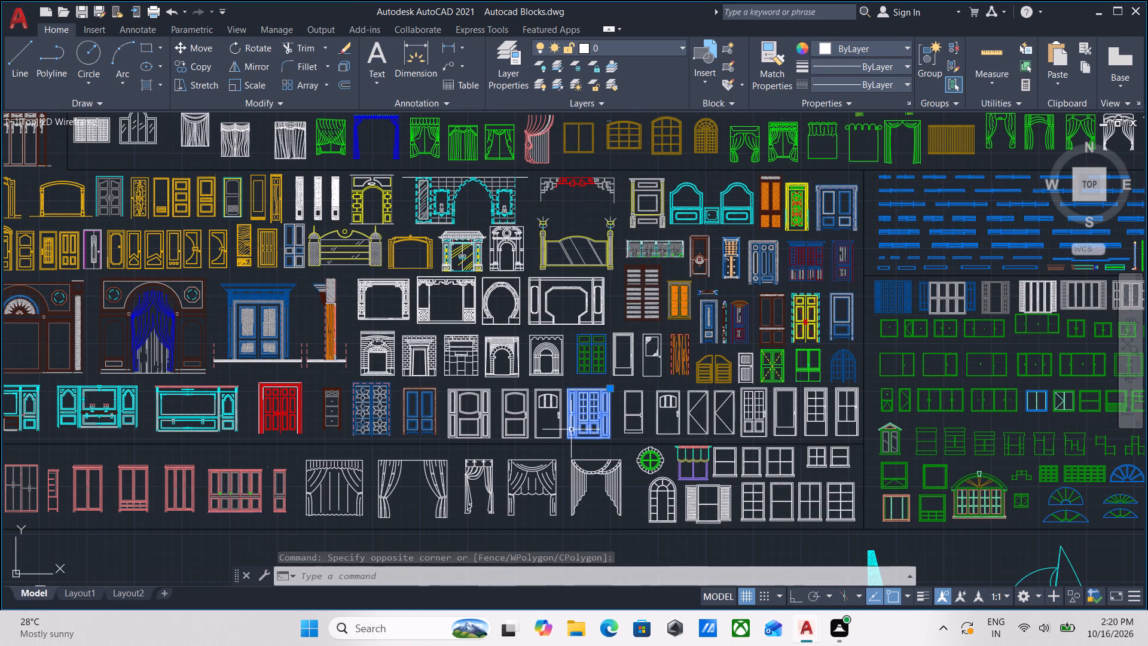
{"action": "middle_click_drag", "start_coordinate": [571, 429], "coordinate": [563, 352]}
{"action": "middle_click_drag", "start_coordinate": [561, 352], "coordinate": [373, 474]}
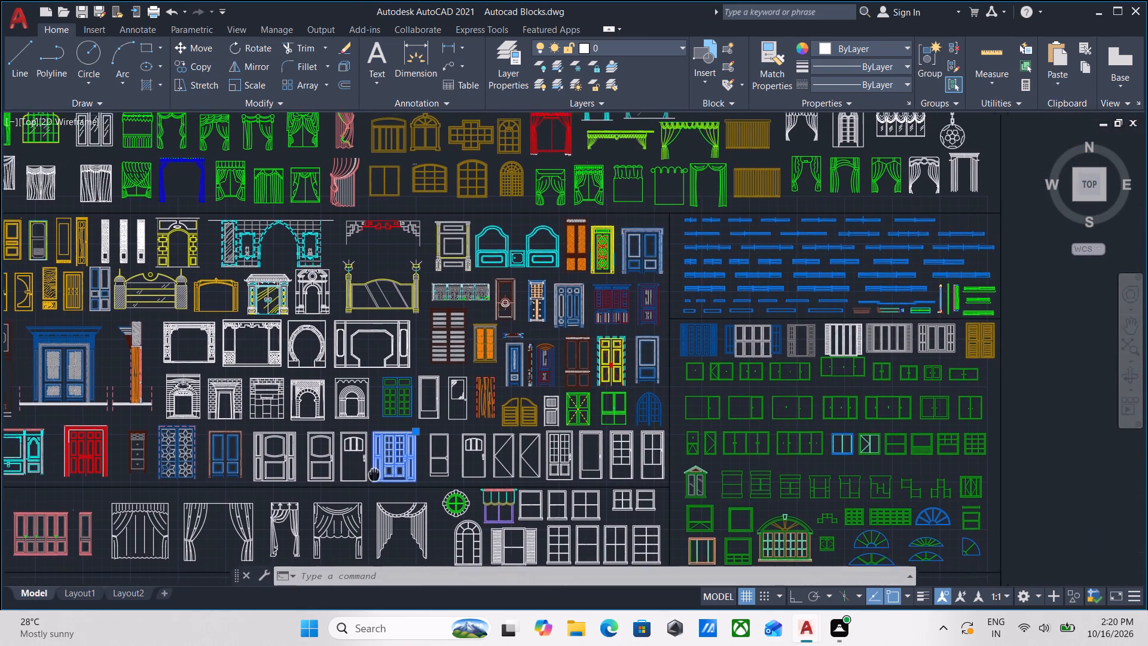
{"action": "middle_click_drag", "start_coordinate": [373, 474], "coordinate": [350, 486]}
{"action": "scroll", "coordinate": [497, 267], "scroll_direction": "up", "scroll_amount": 3}
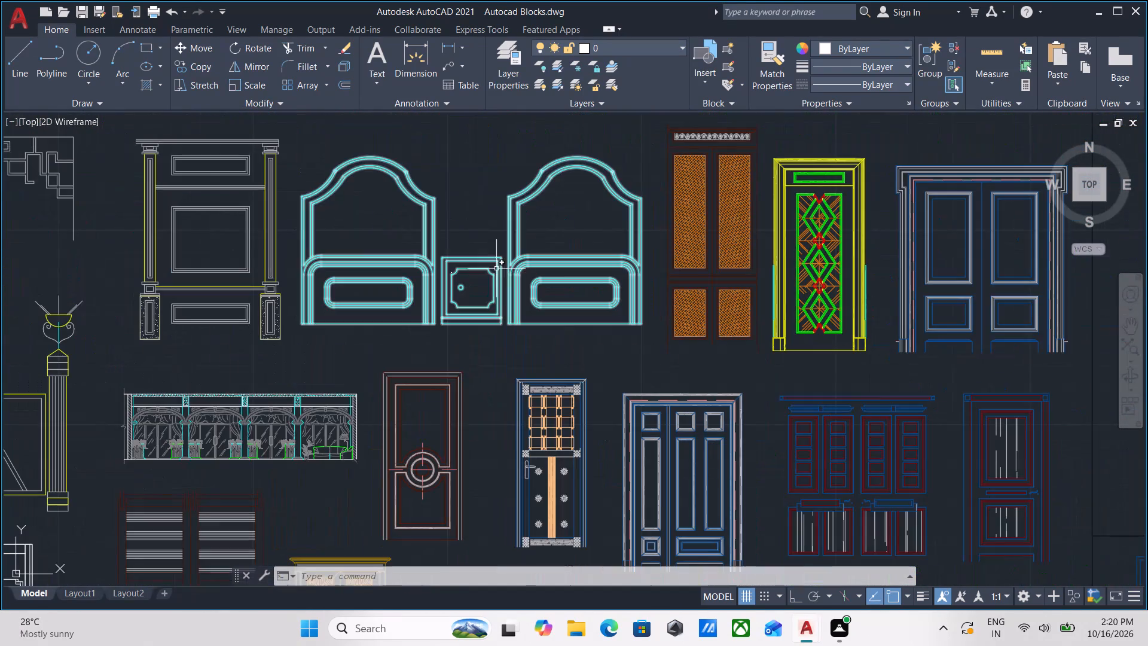
{"action": "scroll", "coordinate": [471, 345], "scroll_direction": "down", "scroll_amount": 2}
{"action": "middle_click_drag", "start_coordinate": [469, 344], "coordinate": [481, 284]}
{"action": "scroll", "coordinate": [561, 343], "scroll_direction": "up", "scroll_amount": 3}
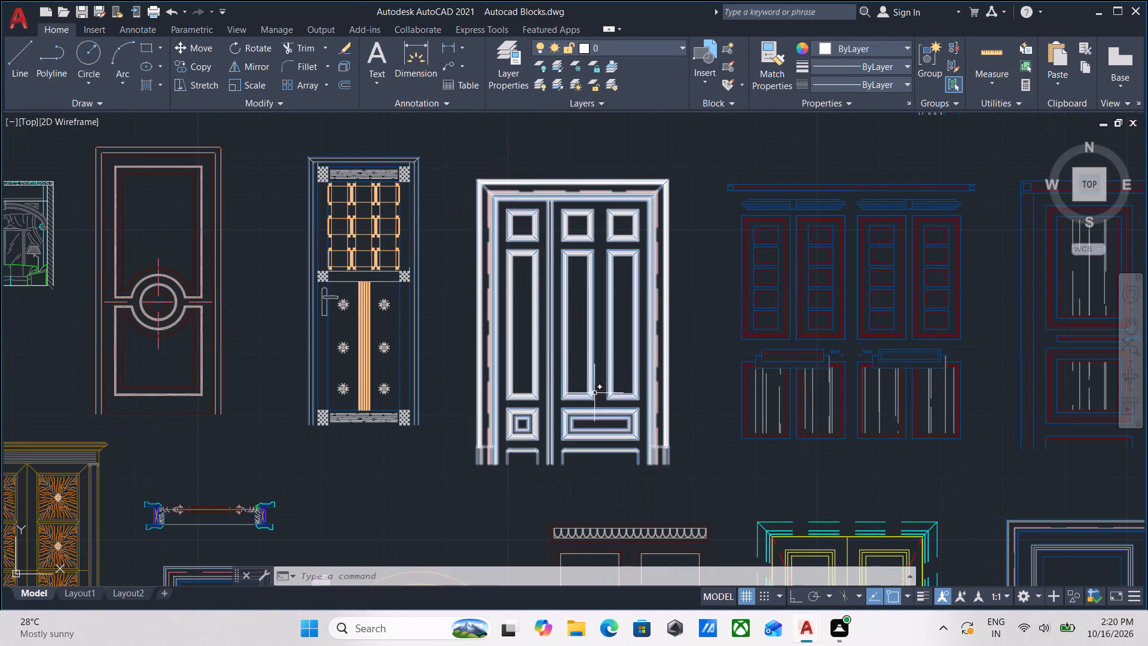
{"action": "scroll", "coordinate": [634, 406], "scroll_direction": "down", "scroll_amount": 2}
{"action": "middle_click_drag", "start_coordinate": [634, 406], "coordinate": [659, 304]}
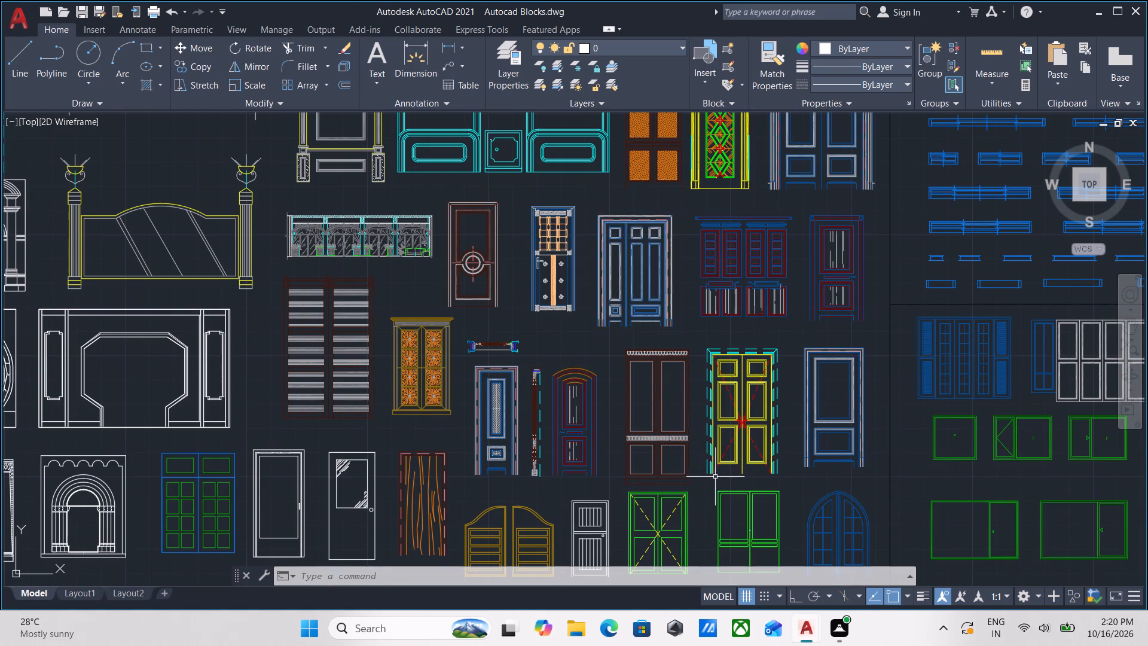
{"action": "scroll", "coordinate": [761, 478], "scroll_direction": "up", "scroll_amount": 2}
{"action": "scroll", "coordinate": [762, 478], "scroll_direction": "down", "scroll_amount": 2}
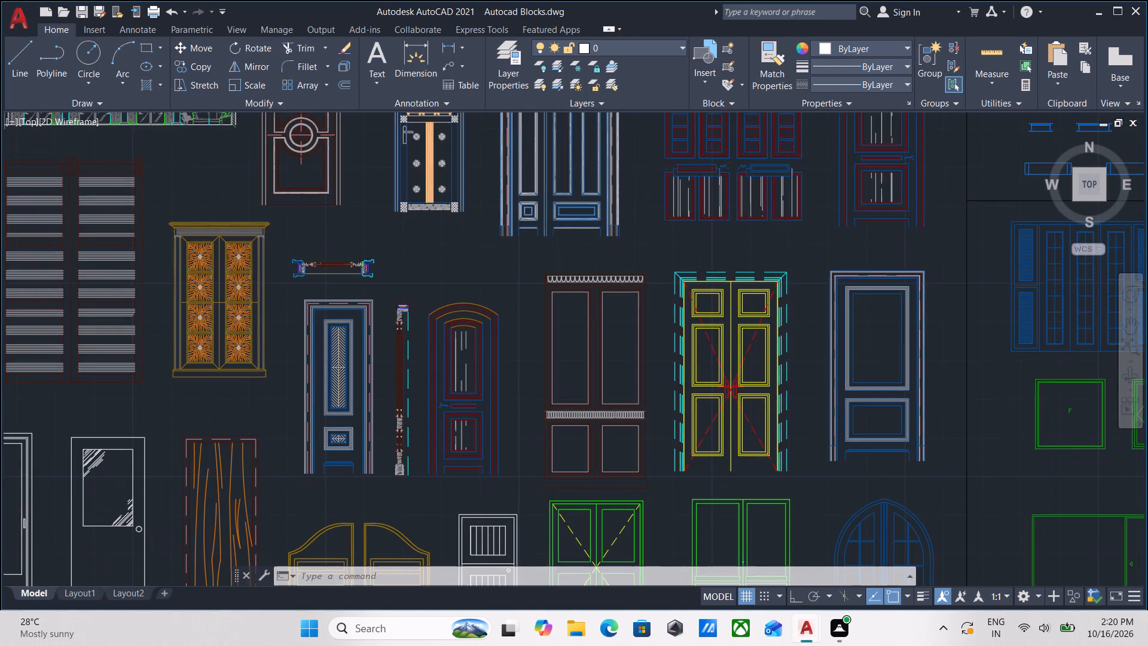
{"action": "middle_click_drag", "start_coordinate": [762, 478], "coordinate": [750, 416]}
{"action": "scroll", "coordinate": [753, 412], "scroll_direction": "up", "scroll_amount": 2}
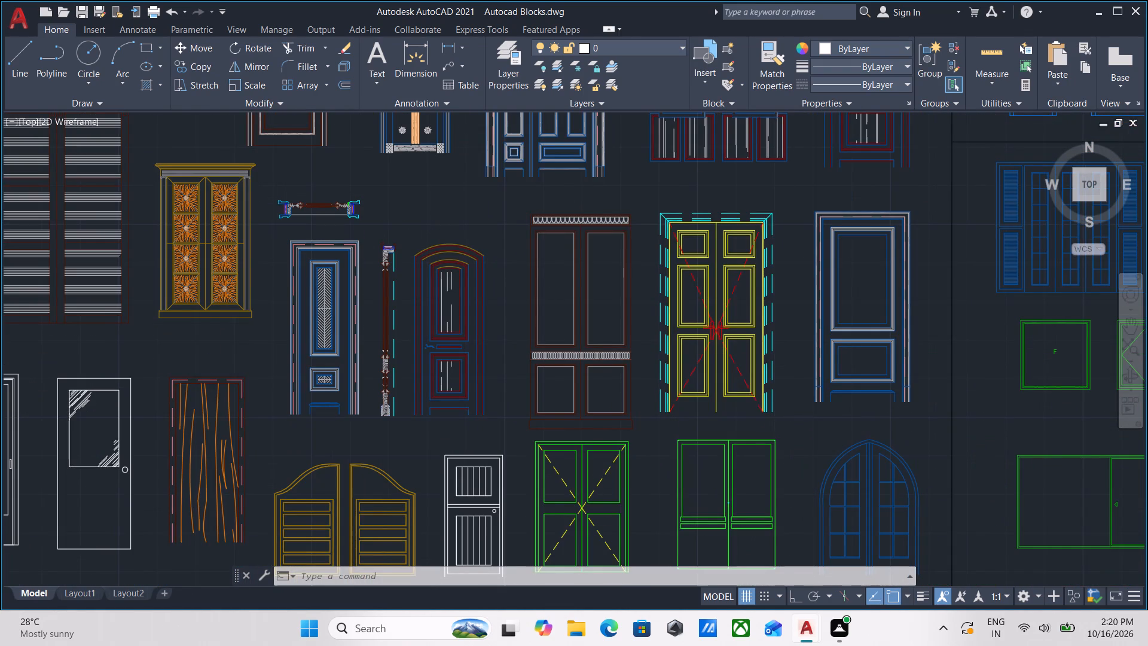
{"action": "scroll", "coordinate": [744, 415], "scroll_direction": "down", "scroll_amount": 2}
{"action": "scroll", "coordinate": [497, 444], "scroll_direction": "down", "scroll_amount": 1}
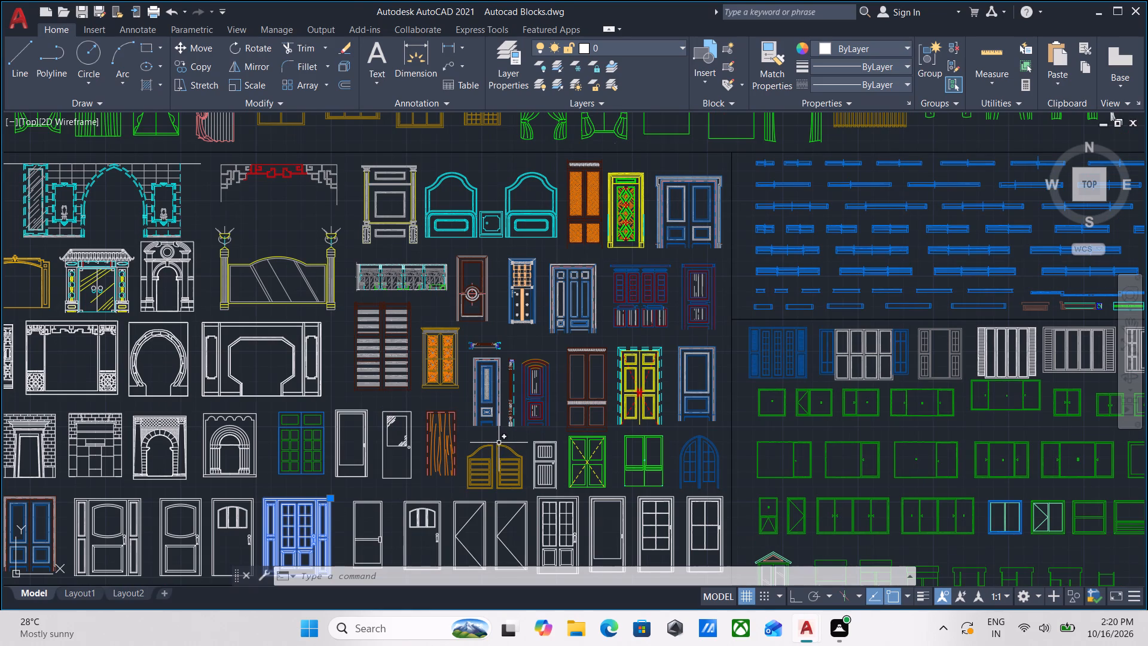
{"action": "middle_click_drag", "start_coordinate": [494, 463], "coordinate": [662, 240]}
{"action": "scroll", "coordinate": [459, 337], "scroll_direction": "up", "scroll_amount": 2}
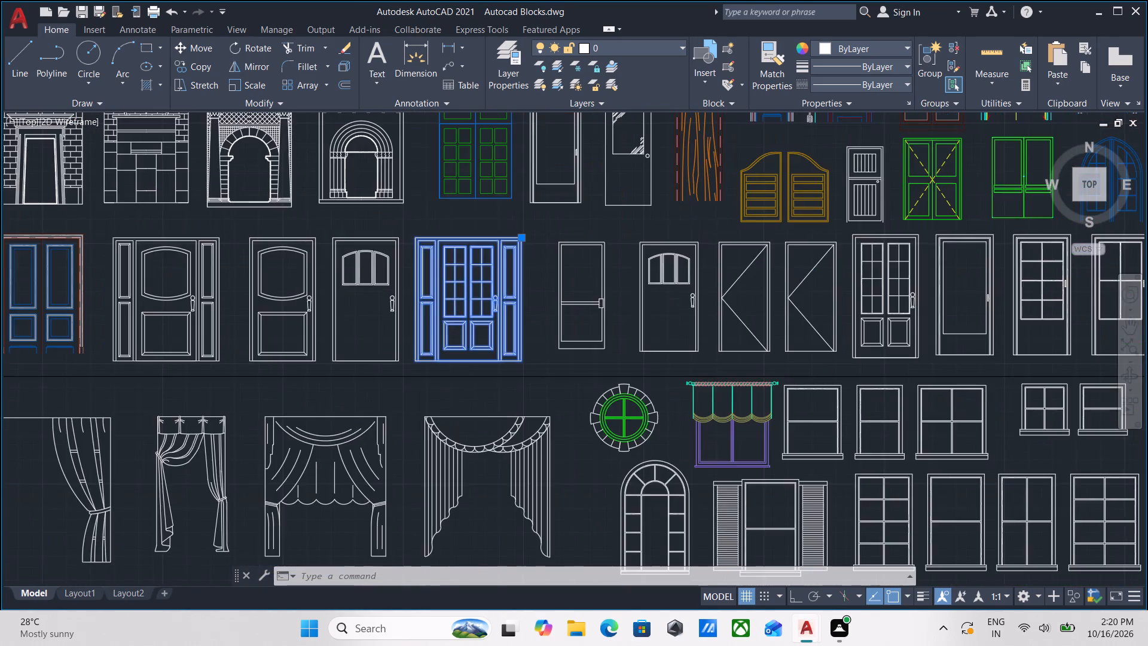
{"action": "scroll", "coordinate": [459, 336], "scroll_direction": "down", "scroll_amount": 2}
{"action": "middle_click_drag", "start_coordinate": [459, 336], "coordinate": [543, 352]}
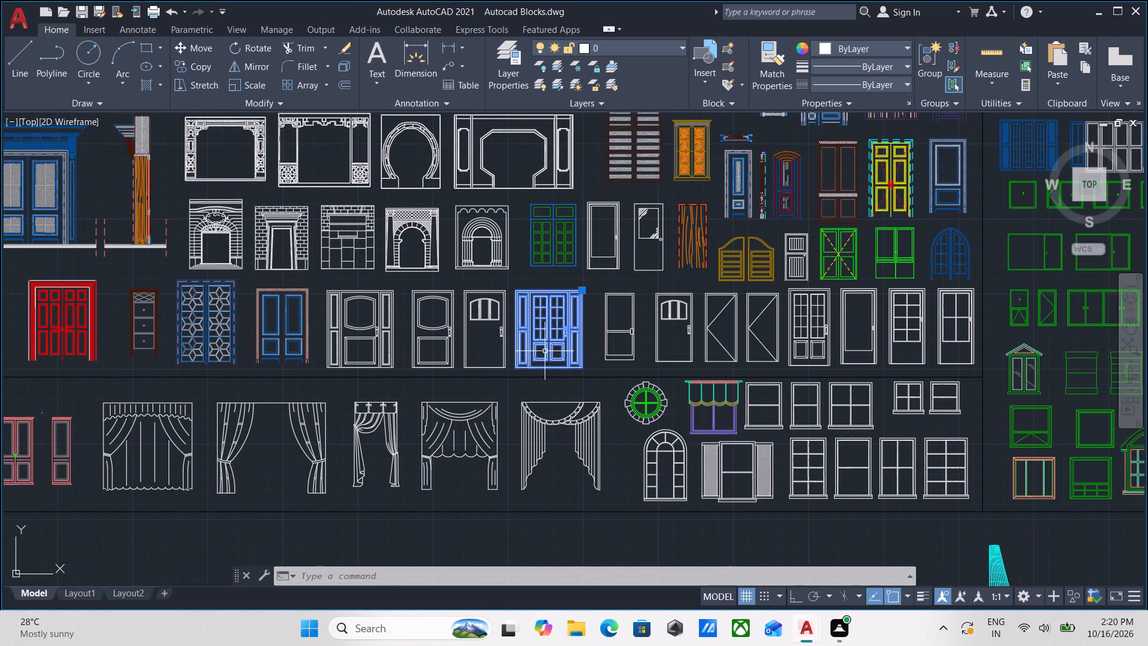
Copy the selected double door into AUTOCAD PROJECT 4.dwg, placing it beside the spare window block outside the projected verticals.
{"action": "key", "text": "ctrl+c"}
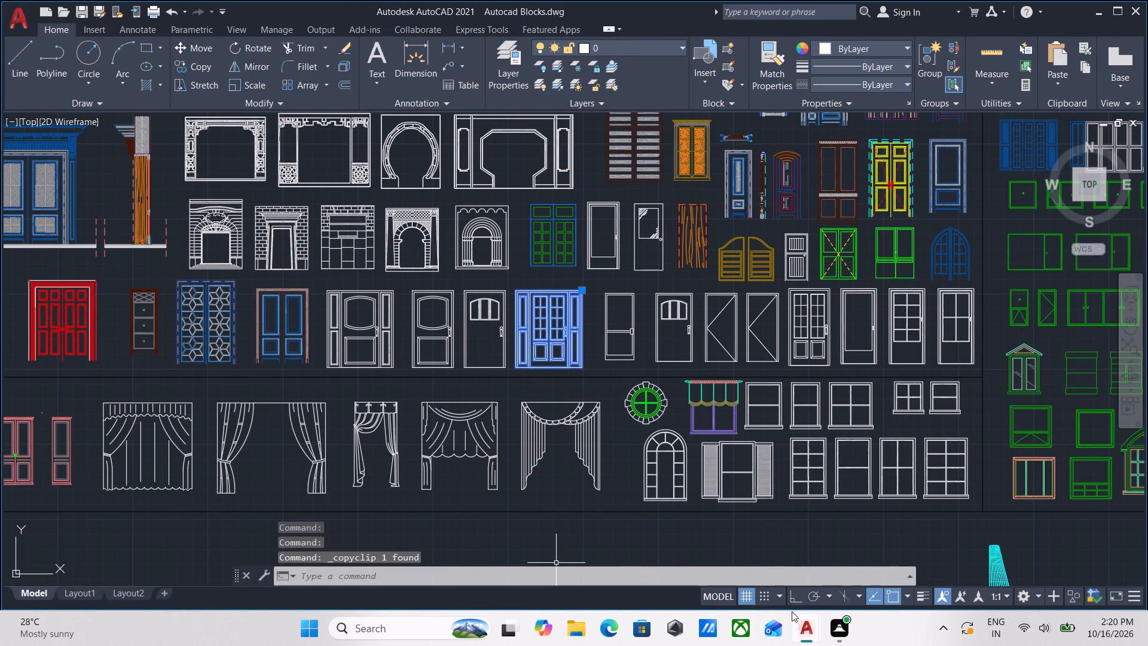
{"action": "left_click", "coordinate": [755, 576]}
{"action": "scroll", "coordinate": [573, 483], "scroll_direction": "up", "scroll_amount": 2}
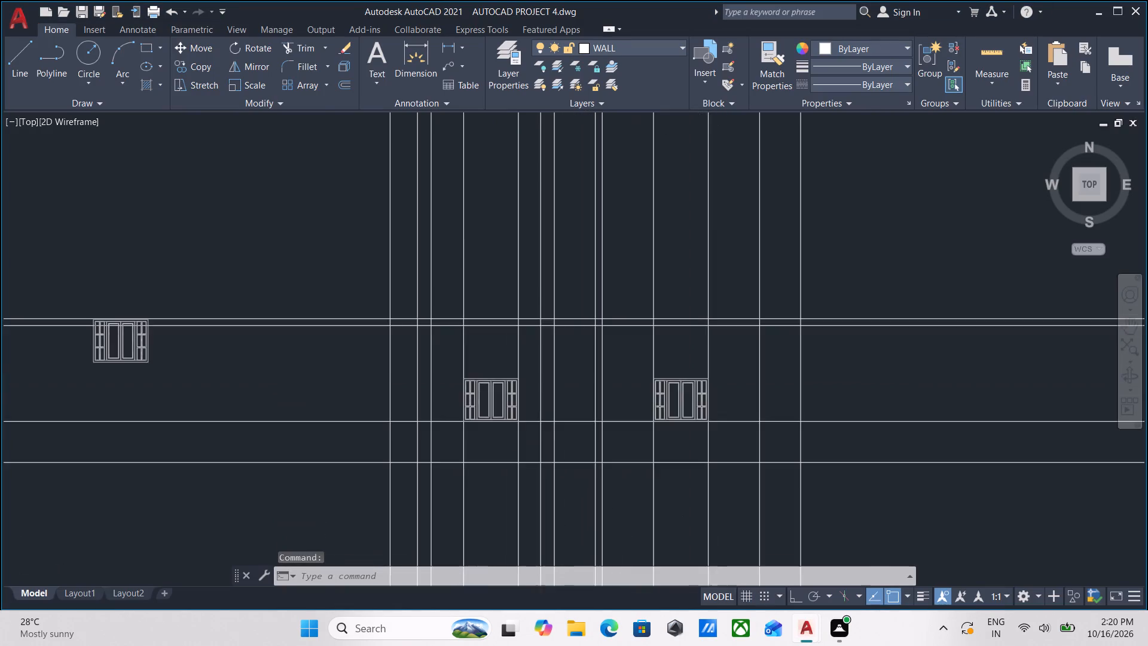
{"action": "scroll", "coordinate": [573, 483], "scroll_direction": "down", "scroll_amount": 1}
{"action": "middle_click_drag", "start_coordinate": [573, 483], "coordinate": [599, 515]}
{"action": "middle_click_drag", "start_coordinate": [172, 380], "coordinate": [446, 367]}
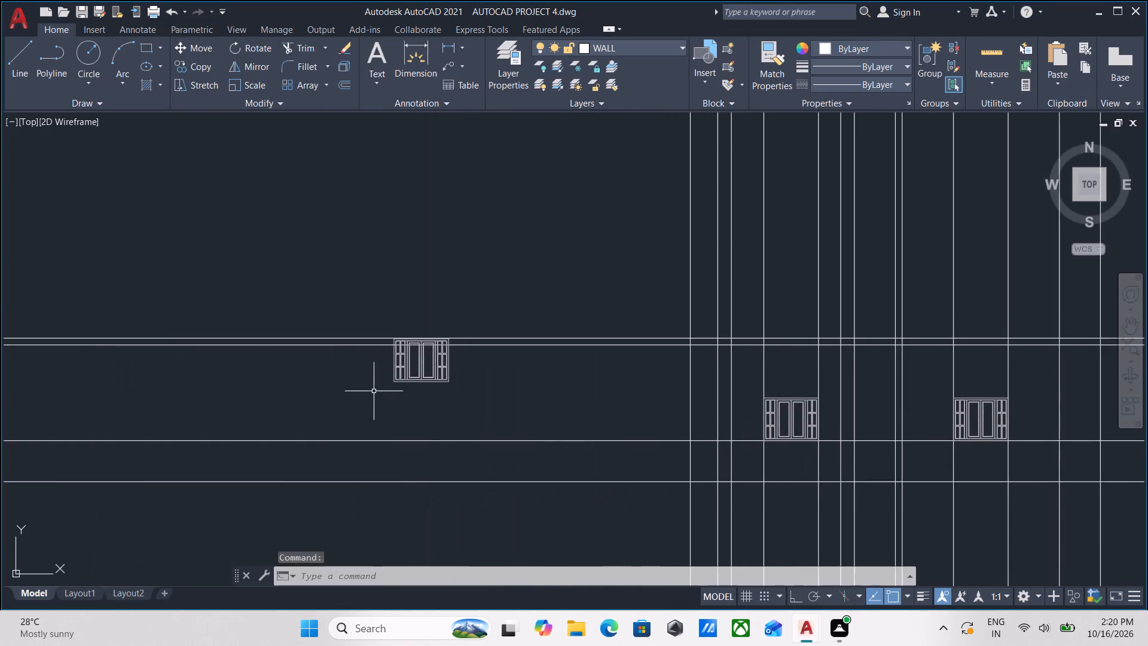
{"action": "scroll", "coordinate": [392, 405], "scroll_direction": "up", "scroll_amount": 1}
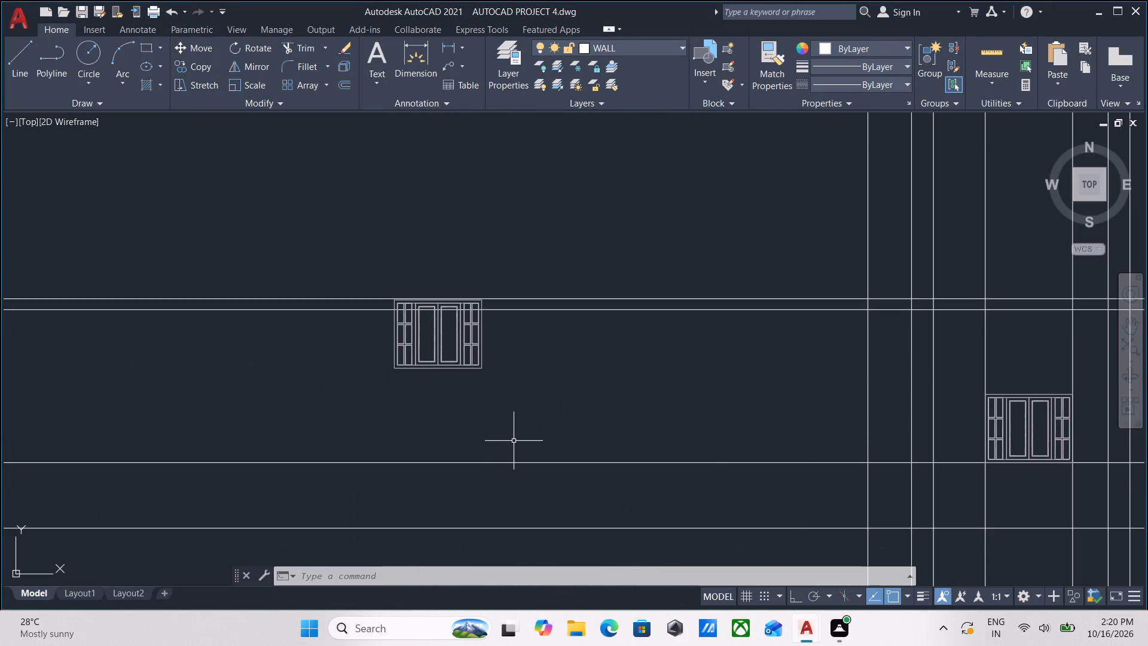
{"action": "key", "text": "ctrl+v"}
{"action": "scroll", "coordinate": [597, 405], "scroll_direction": "up", "scroll_amount": 3}
{"action": "left_click", "coordinate": [567, 416]}
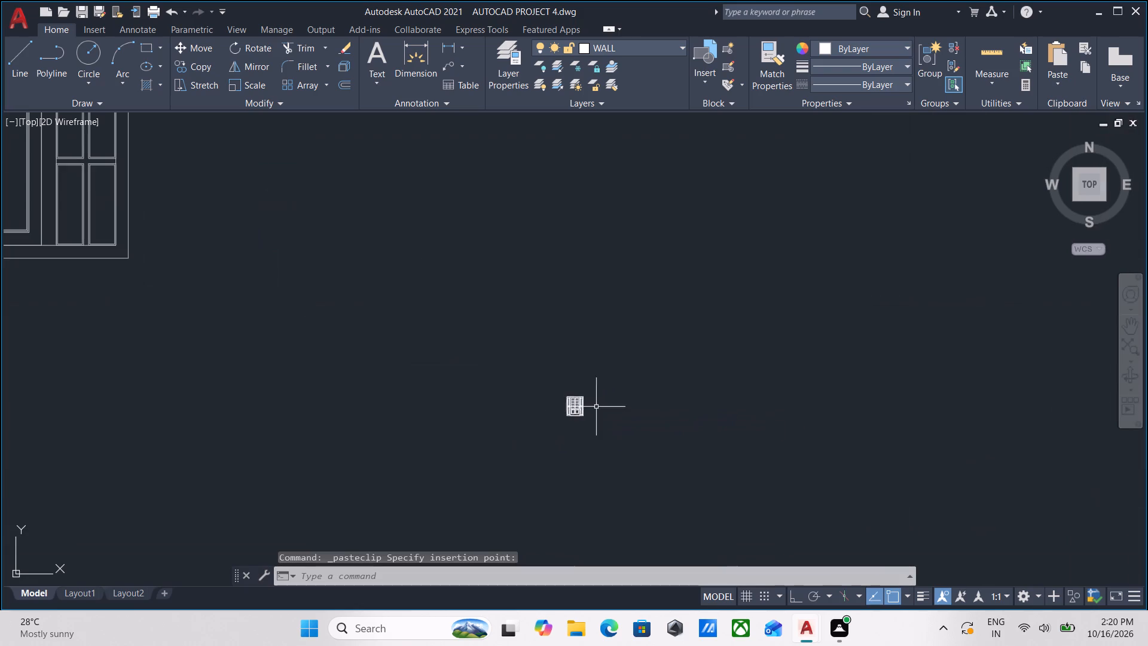
Scale the pasted door from its lower-left corner by reference, using its full base width and a new length of 4'.
{"action": "scroll", "coordinate": [596, 407], "scroll_direction": "up", "scroll_amount": 5}
{"action": "left_click_drag", "start_coordinate": [555, 459], "coordinate": [514, 438]}
{"action": "left_click", "coordinate": [414, 393]}
{"action": "scroll", "coordinate": [531, 444], "scroll_direction": "down", "scroll_amount": 1}
{"action": "middle_click_drag", "start_coordinate": [531, 444], "coordinate": [609, 437]}
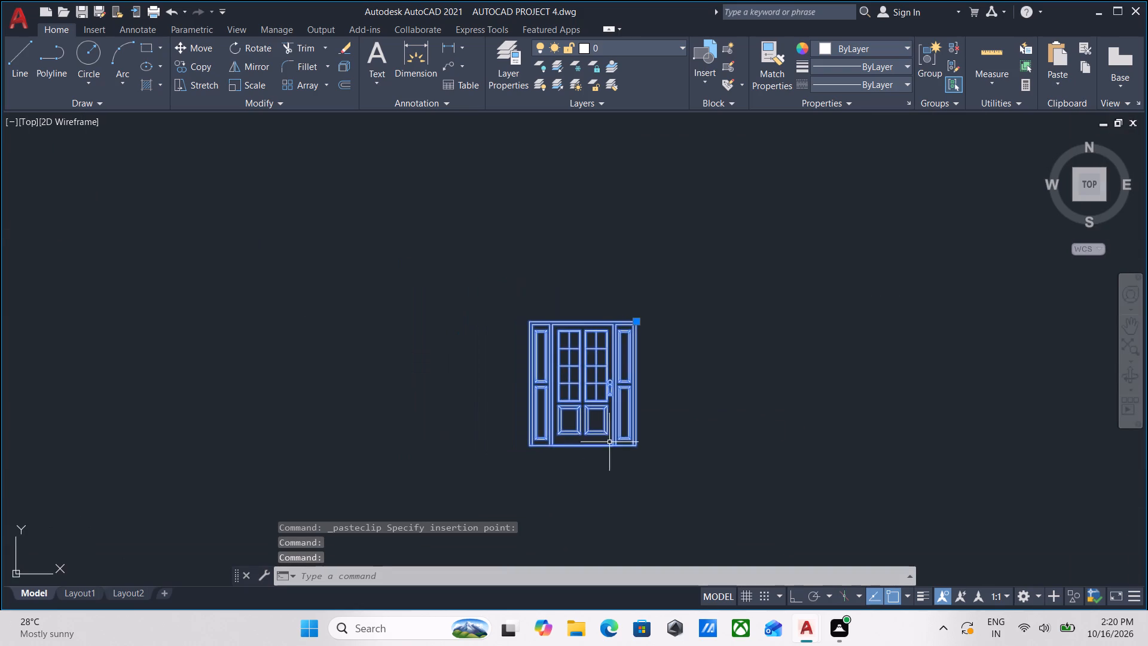
{"action": "scroll", "coordinate": [573, 464], "scroll_direction": "up", "scroll_amount": 2}
{"action": "type", "text": "sc"}
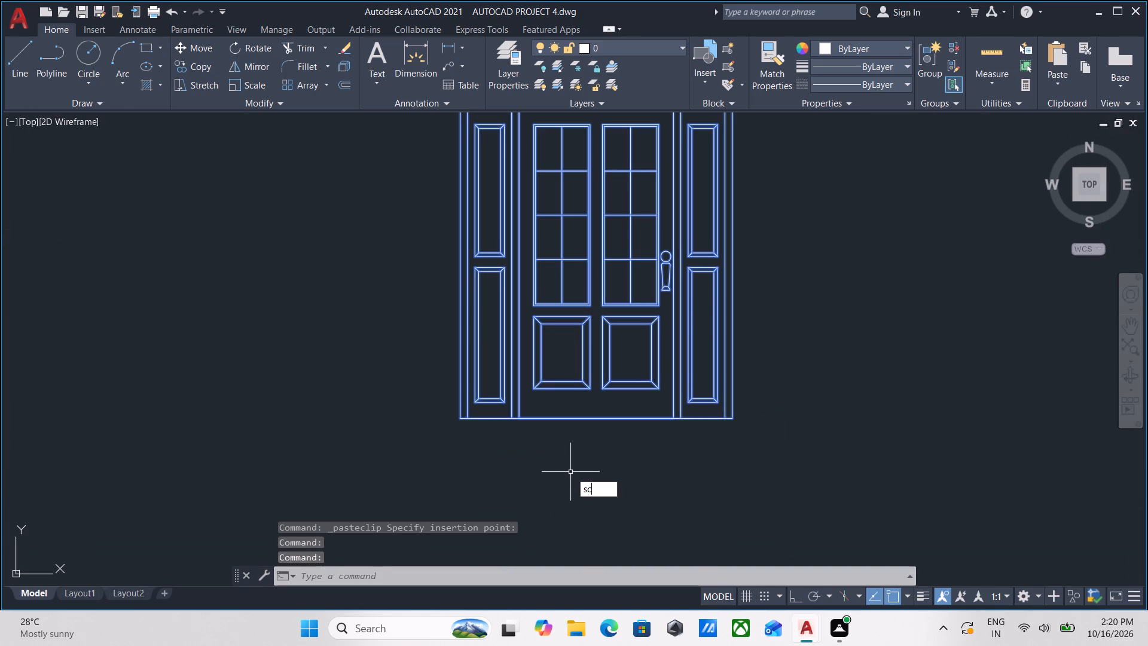
{"action": "type", "text": "al"}
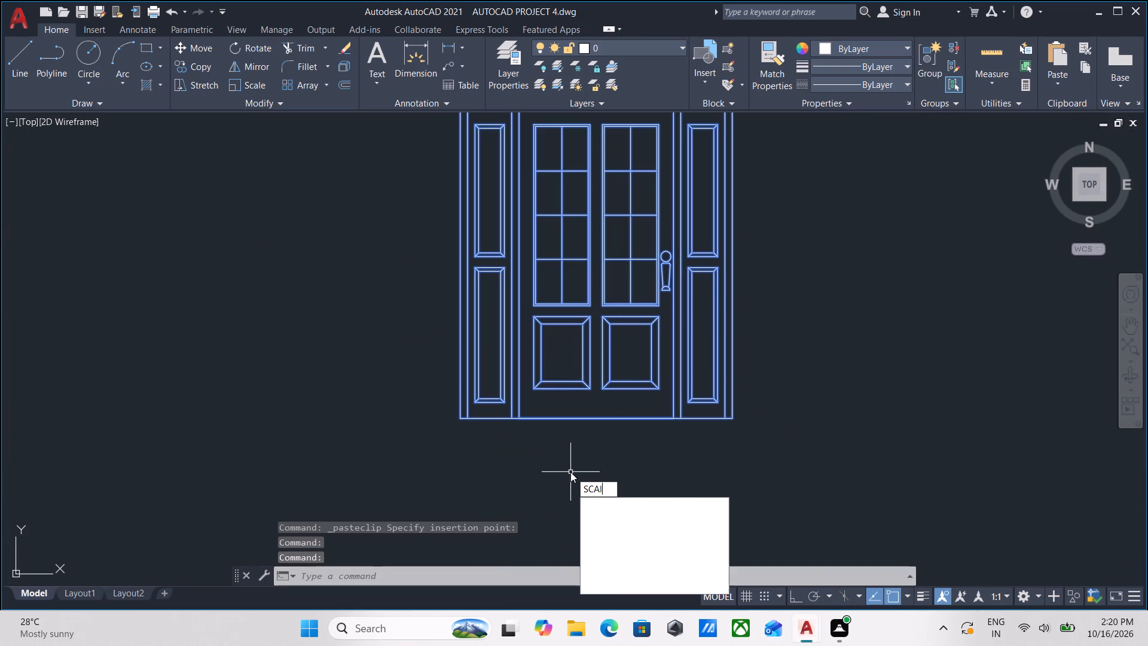
{"action": "key", "text": "Return"}
{"action": "left_click", "coordinate": [456, 419]}
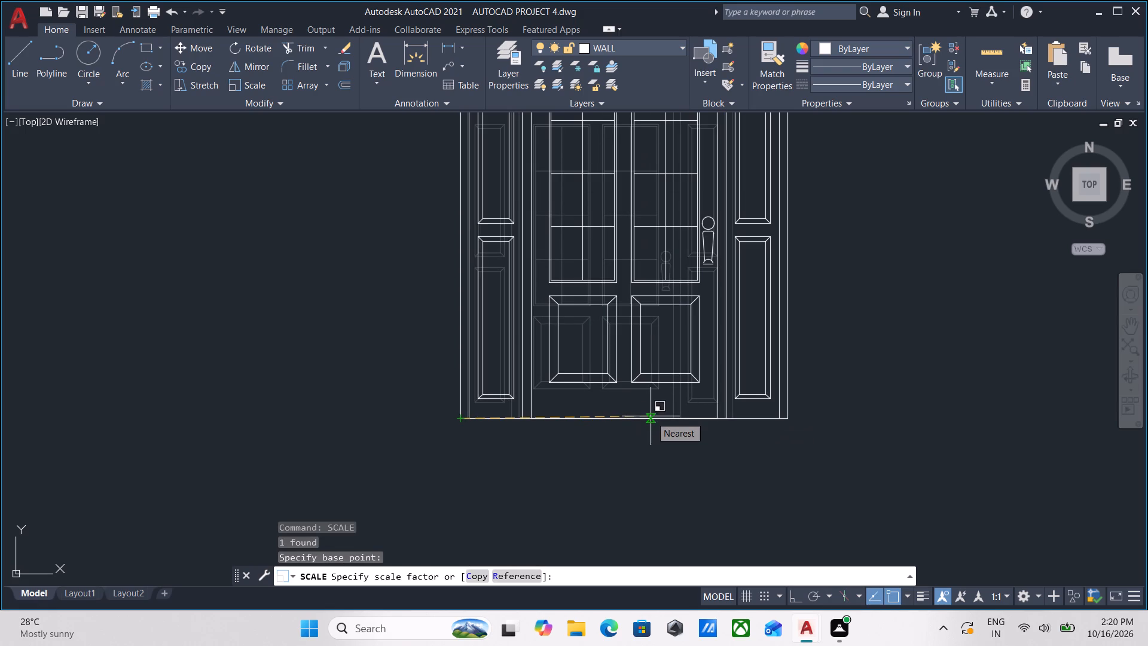
{"action": "key", "text": "4"}
{"action": "key", "text": "BackSpace"}
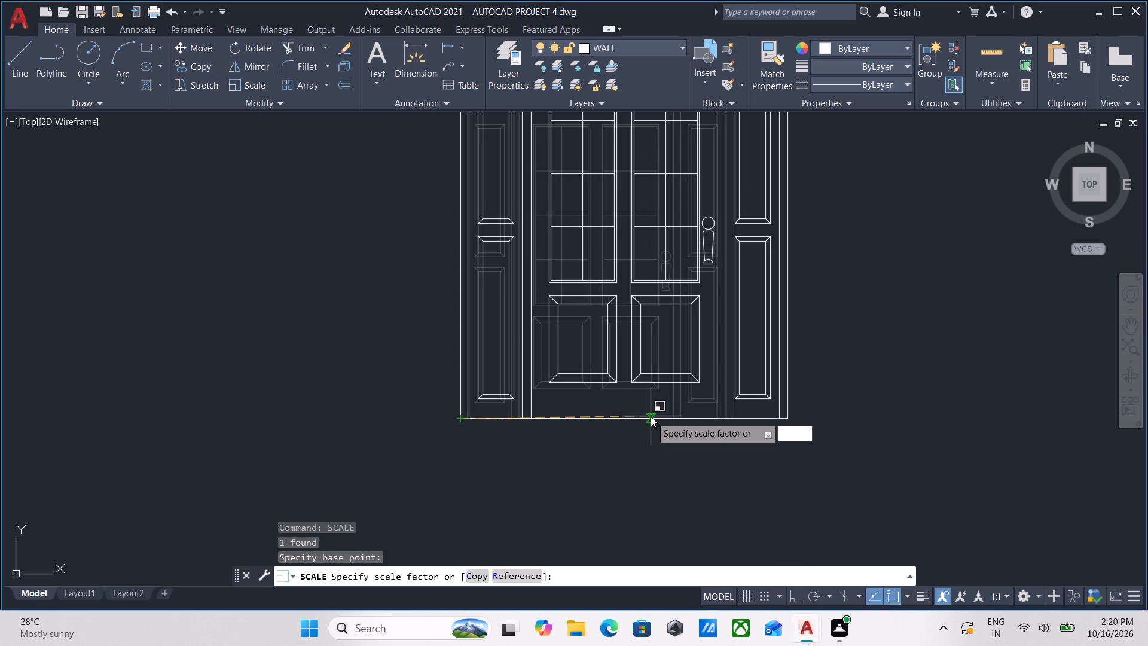
{"action": "key", "text": "r"}
{"action": "key", "text": "Return"}
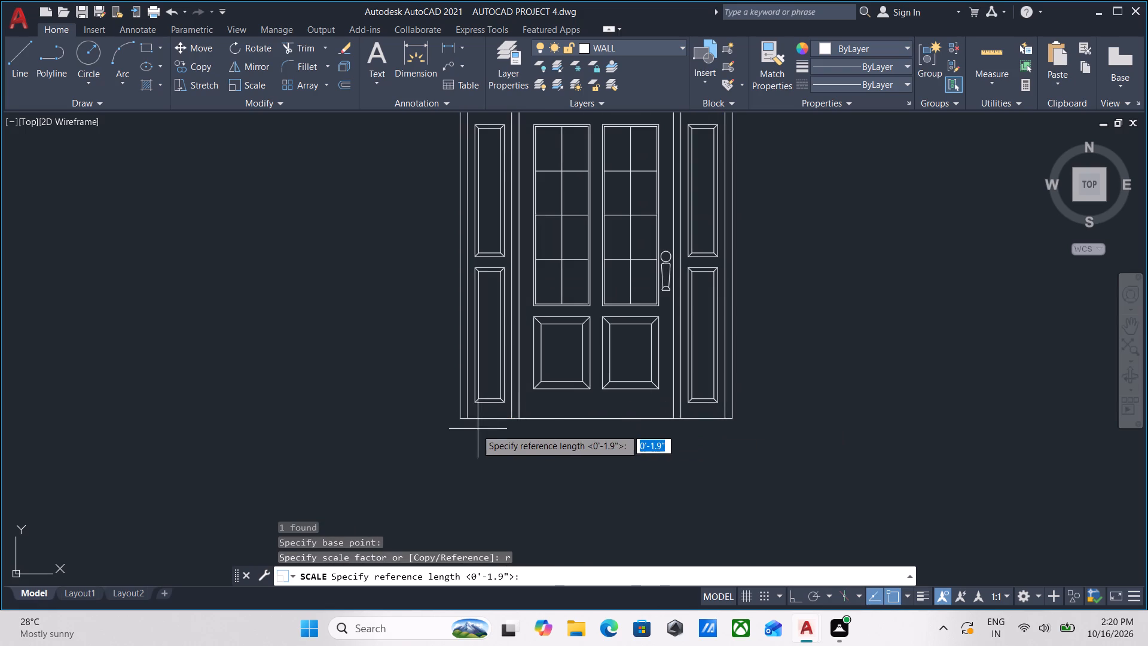
{"action": "scroll", "coordinate": [459, 431], "scroll_direction": "up", "scroll_amount": 2}
{"action": "left_click", "coordinate": [456, 397]}
{"action": "middle_click_drag", "start_coordinate": [725, 377], "coordinate": [225, 450]}
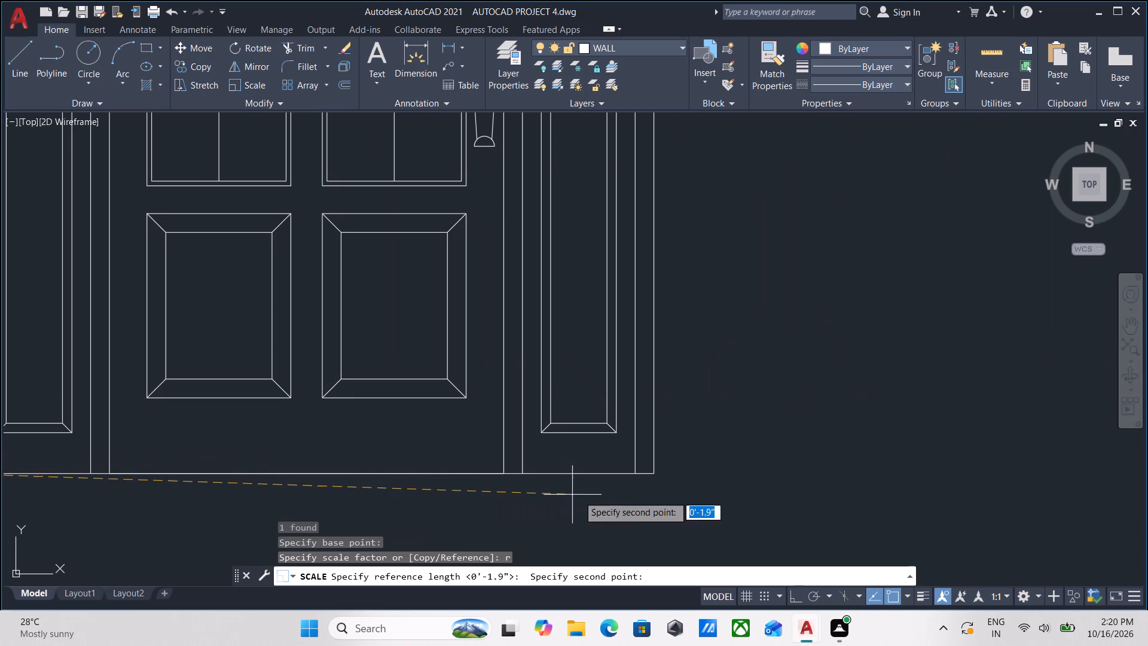
{"action": "left_click", "coordinate": [654, 472]}
{"action": "scroll", "coordinate": [777, 455], "scroll_direction": "down", "scroll_amount": 2}
{"action": "middle_click_drag", "start_coordinate": [765, 455], "coordinate": [554, 450]}
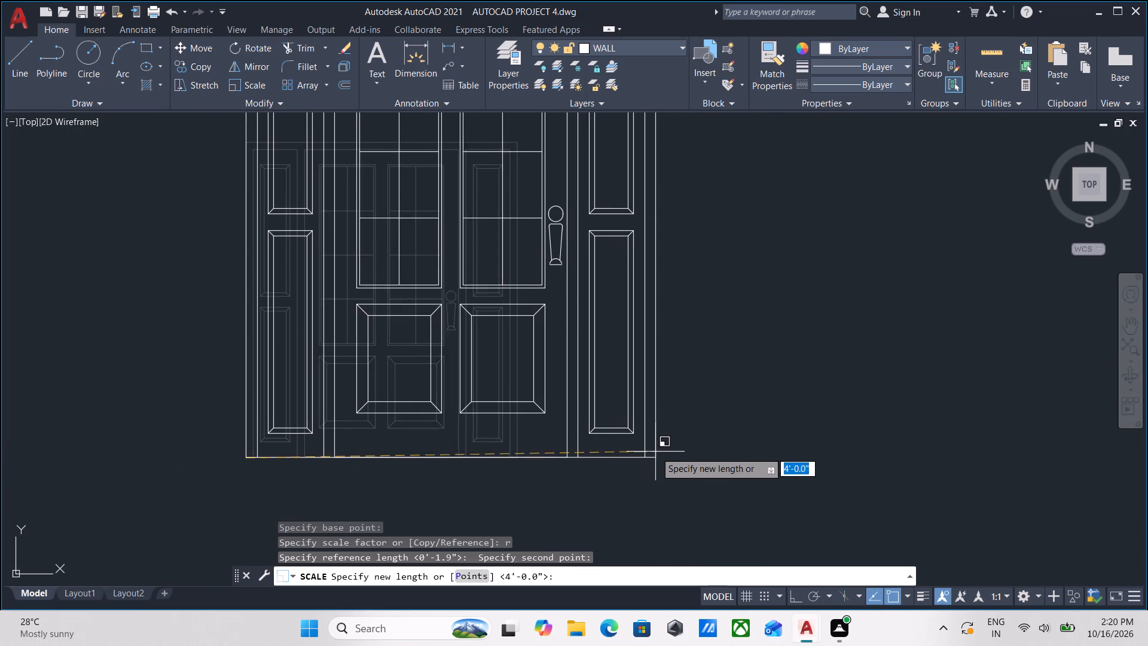
{"action": "key", "text": "F8"}
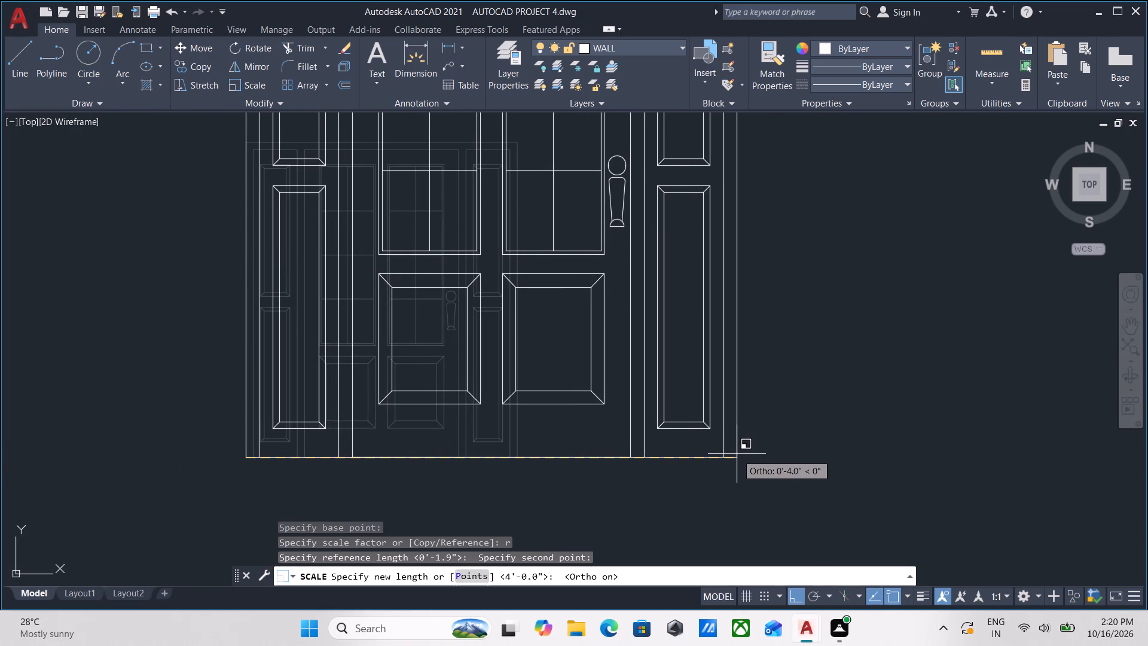
{"action": "type", "text": "4'"}
{"action": "key", "text": "Return"}
Measure the scaled door's height along its outer frame with a linear dimension, without placing the dimension.
{"action": "scroll", "coordinate": [737, 454], "scroll_direction": "down", "scroll_amount": 2}
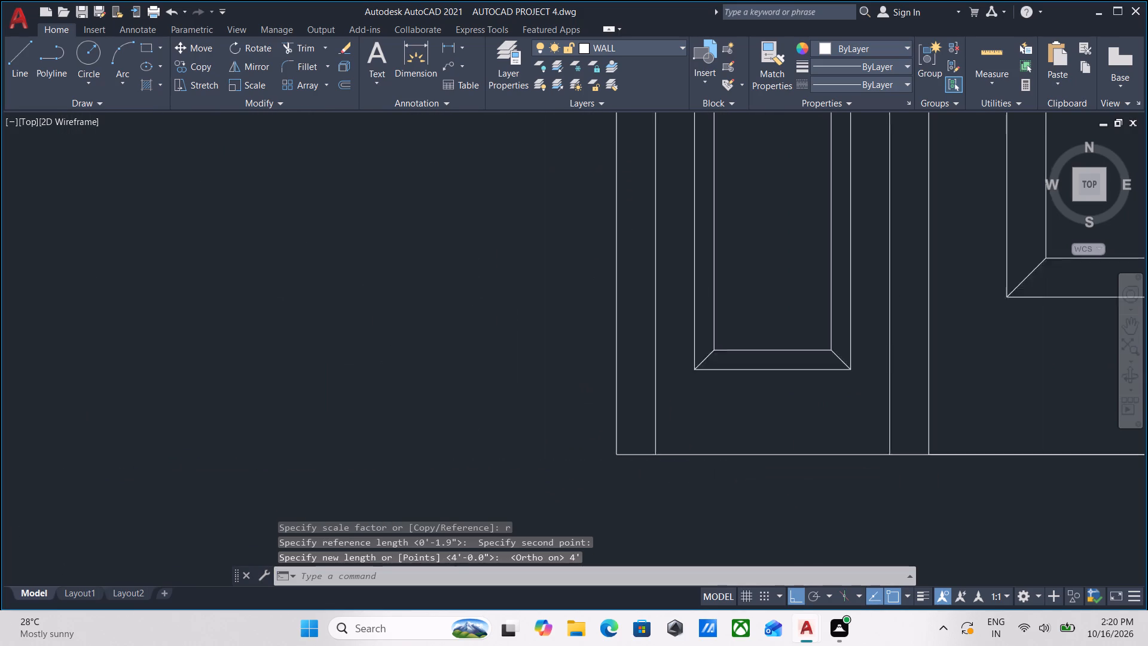
{"action": "scroll", "coordinate": [737, 454], "scroll_direction": "down", "scroll_amount": 6}
{"action": "middle_click_drag", "start_coordinate": [804, 452], "coordinate": [536, 525]}
{"action": "middle_click_drag", "start_coordinate": [637, 508], "coordinate": [658, 483]}
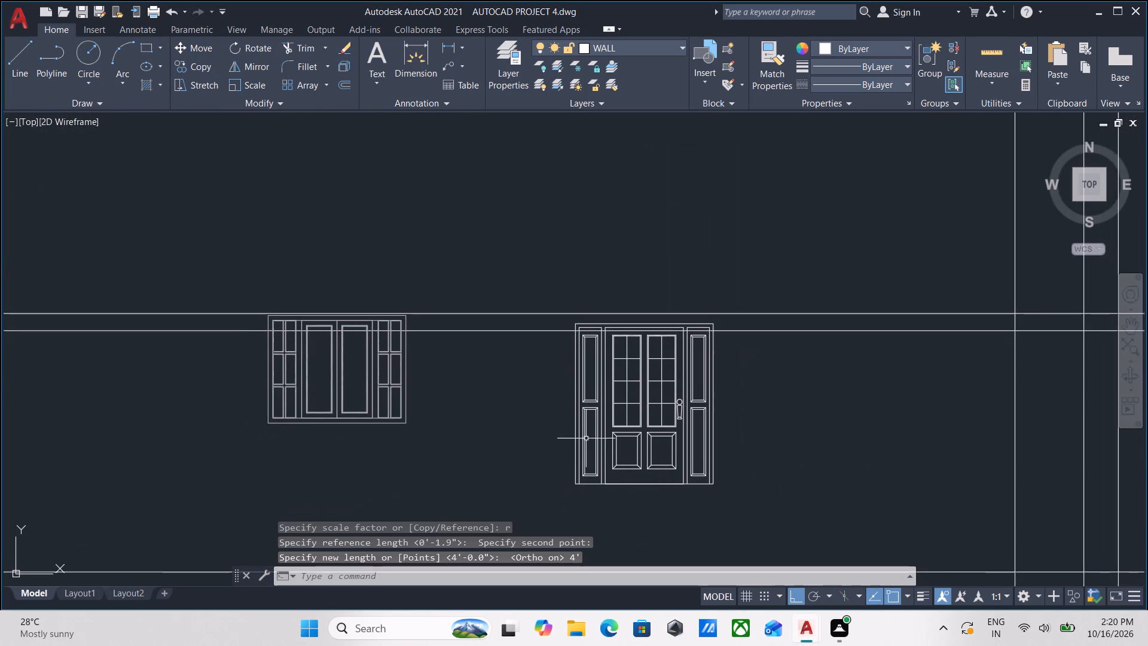
{"action": "scroll", "coordinate": [581, 437], "scroll_direction": "up", "scroll_amount": 2}
{"action": "middle_click_drag", "start_coordinate": [581, 437], "coordinate": [588, 461]}
{"action": "type", "text": "dli"}
{"action": "key", "text": "Return"}
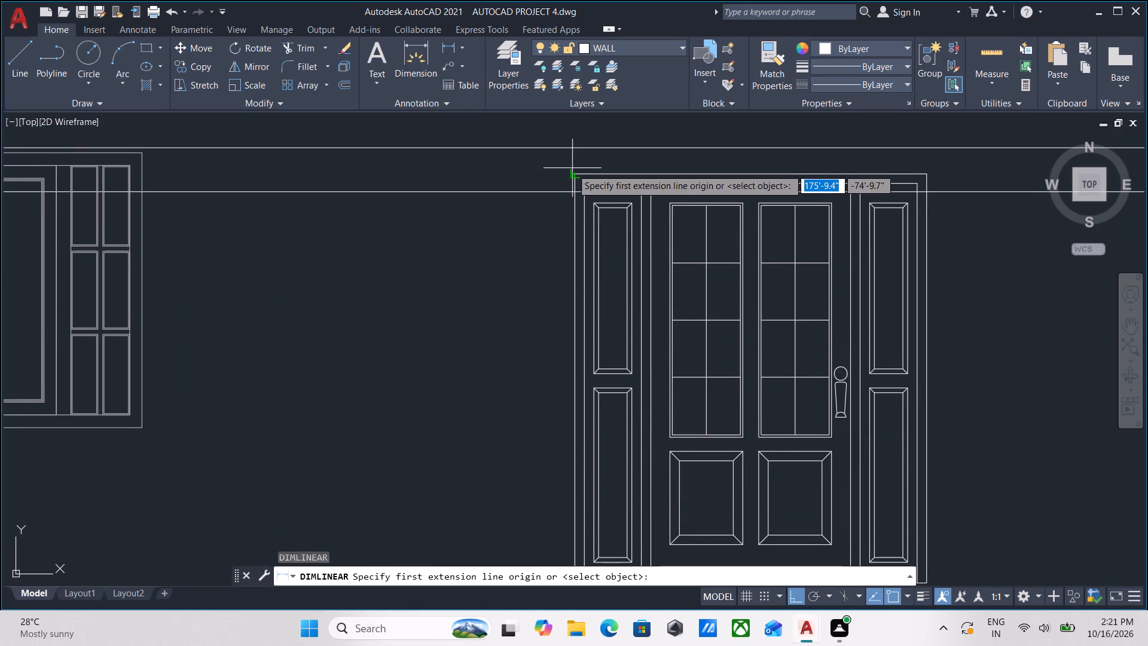
{"action": "left_click", "coordinate": [576, 174]}
{"action": "middle_click_drag", "start_coordinate": [585, 354], "coordinate": [585, 142]}
{"action": "scroll", "coordinate": [602, 340], "scroll_direction": "down", "scroll_amount": 1}
{"action": "middle_click_drag", "start_coordinate": [602, 340], "coordinate": [602, 328]}
{"action": "scroll", "coordinate": [588, 334], "scroll_direction": "up", "scroll_amount": 2}
{"action": "left_click", "coordinate": [580, 367]}
{"action": "scroll", "coordinate": [539, 338], "scroll_direction": "down", "scroll_amount": 2}
{"action": "middle_click_drag", "start_coordinate": [540, 363], "coordinate": [575, 454]}
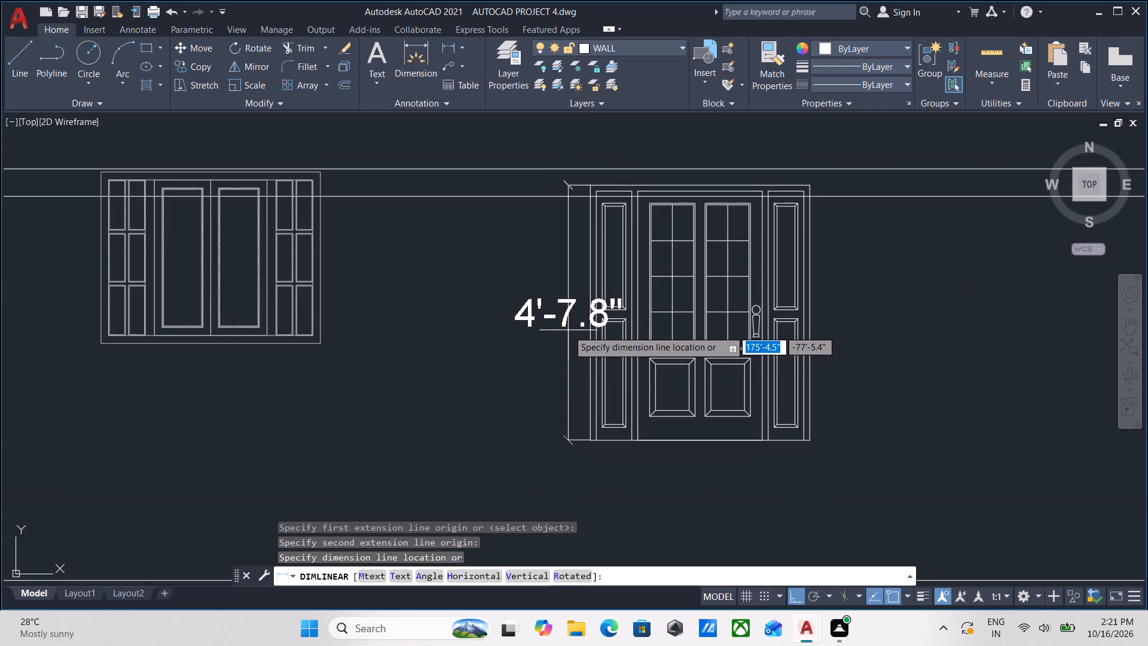
{"action": "key", "text": "Escape"}
Explode the scaled double door block into separate lines.
{"action": "middle_click_drag", "start_coordinate": [725, 422], "coordinate": [721, 398]}
{"action": "left_click", "coordinate": [857, 462]}
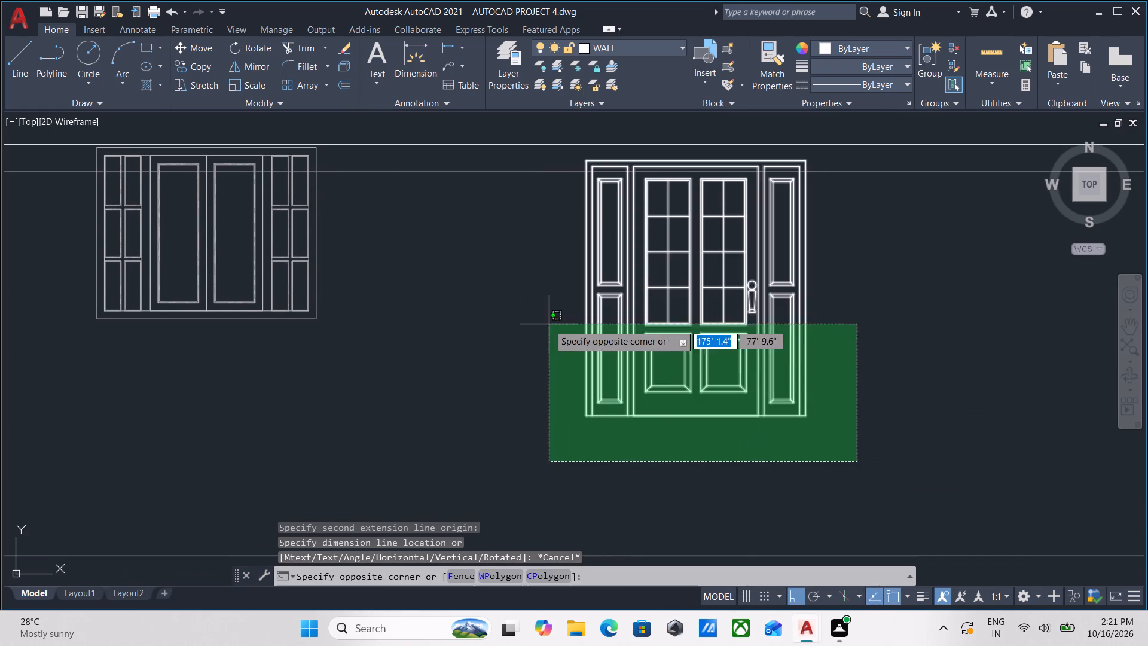
{"action": "left_click", "coordinate": [513, 303]}
{"action": "key", "text": "x"}
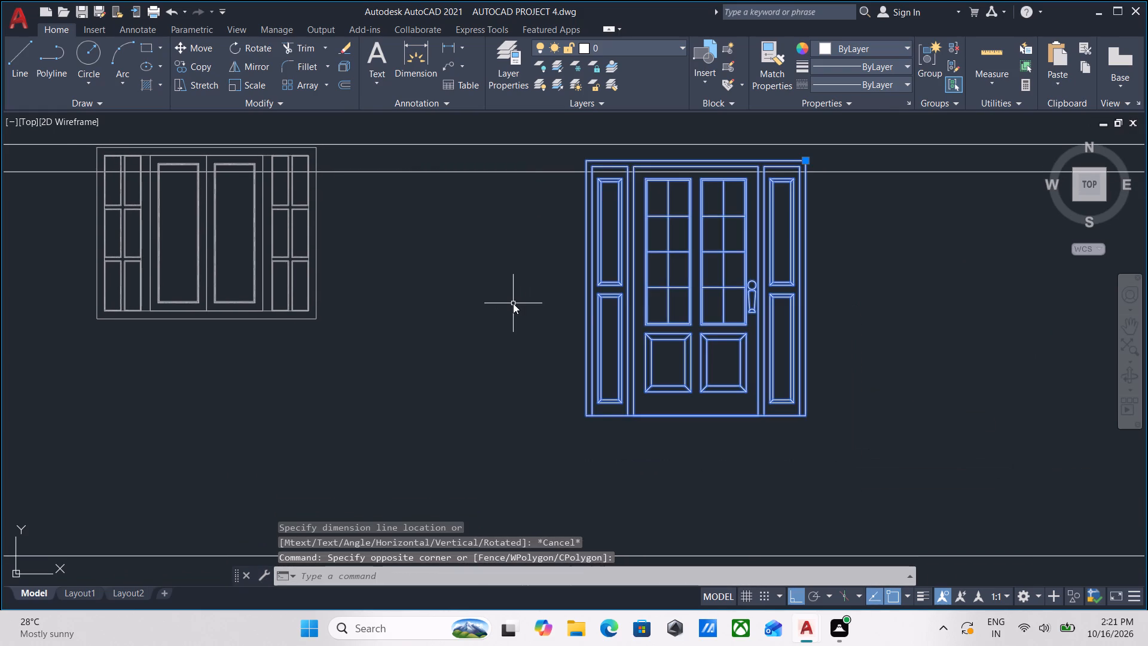
{"action": "key", "text": "Return"}
Stretch the lower part of the exploded door downward by 2' from its lower-left corner.
{"action": "left_click_drag", "start_coordinate": [944, 485], "coordinate": [882, 465]}
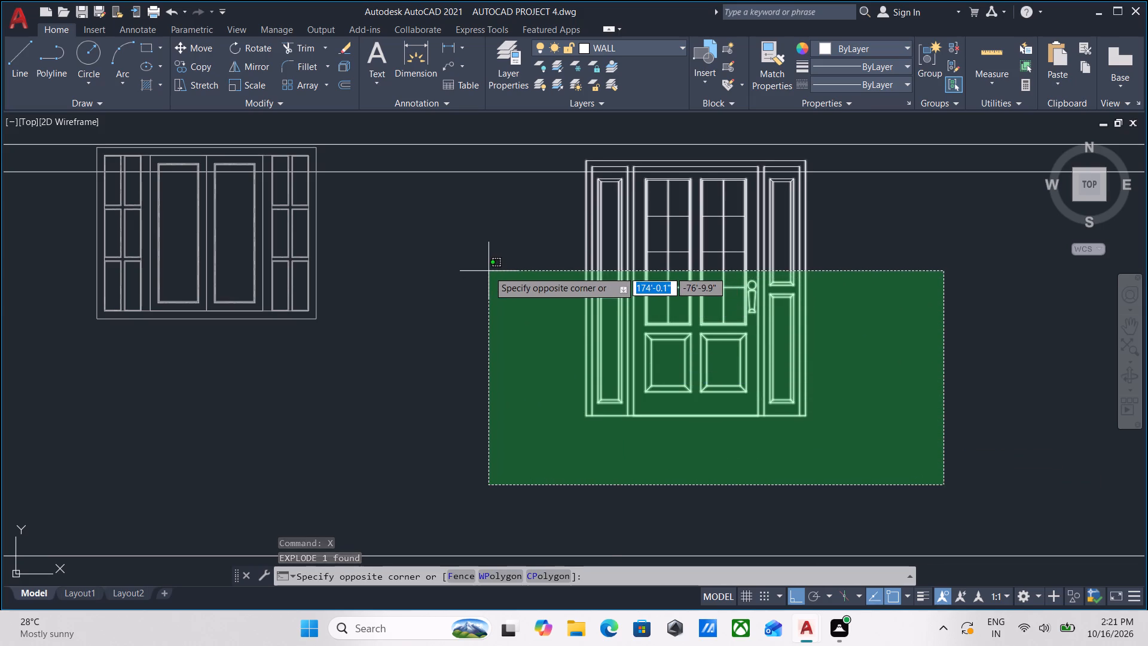
{"action": "left_click", "coordinate": [488, 271]}
{"action": "middle_click_drag", "start_coordinate": [560, 327], "coordinate": [557, 300]}
{"action": "middle_click_drag", "start_coordinate": [517, 332], "coordinate": [516, 365]}
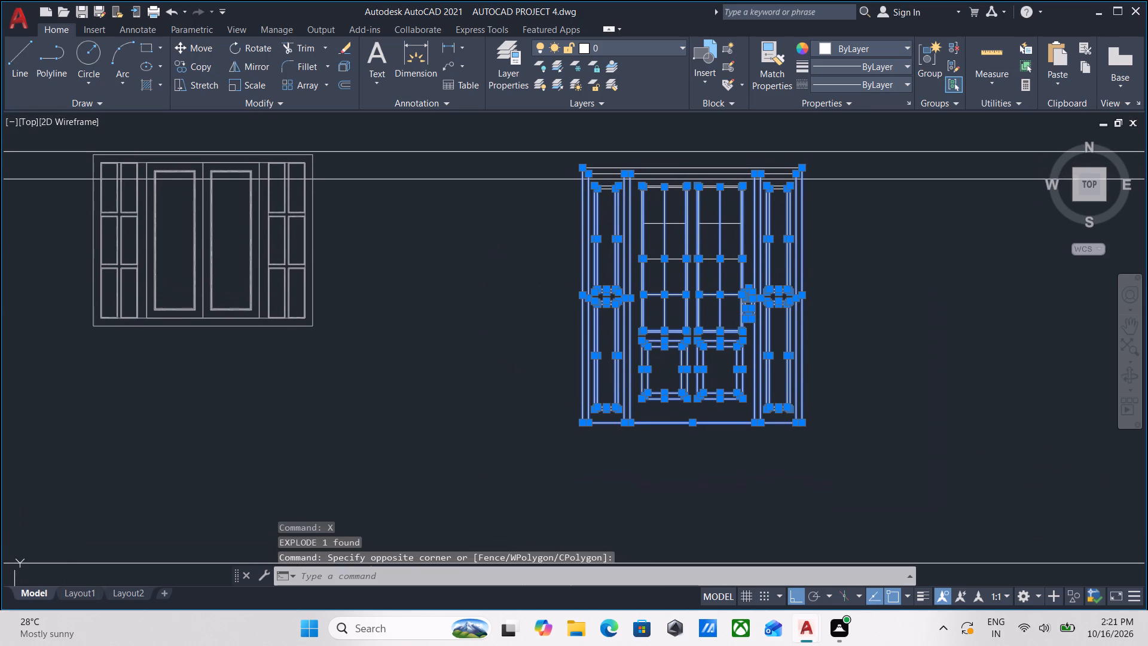
{"action": "middle_click_drag", "start_coordinate": [515, 328], "coordinate": [514, 382]}
{"action": "middle_click_drag", "start_coordinate": [514, 382], "coordinate": [508, 344]}
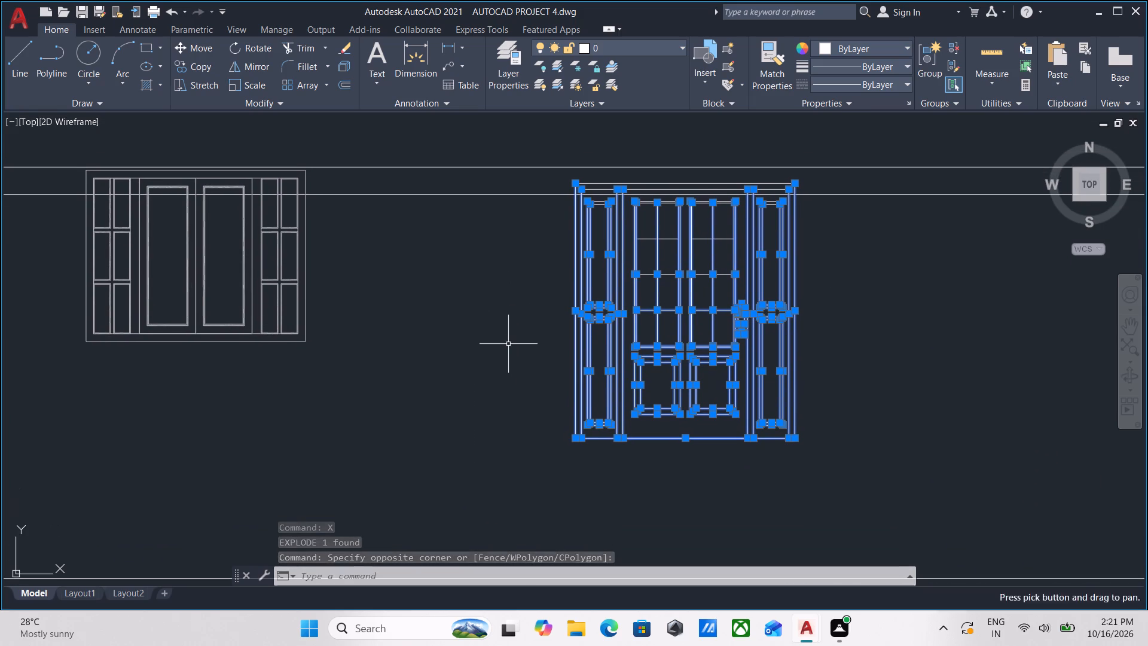
{"action": "key", "text": "s"}
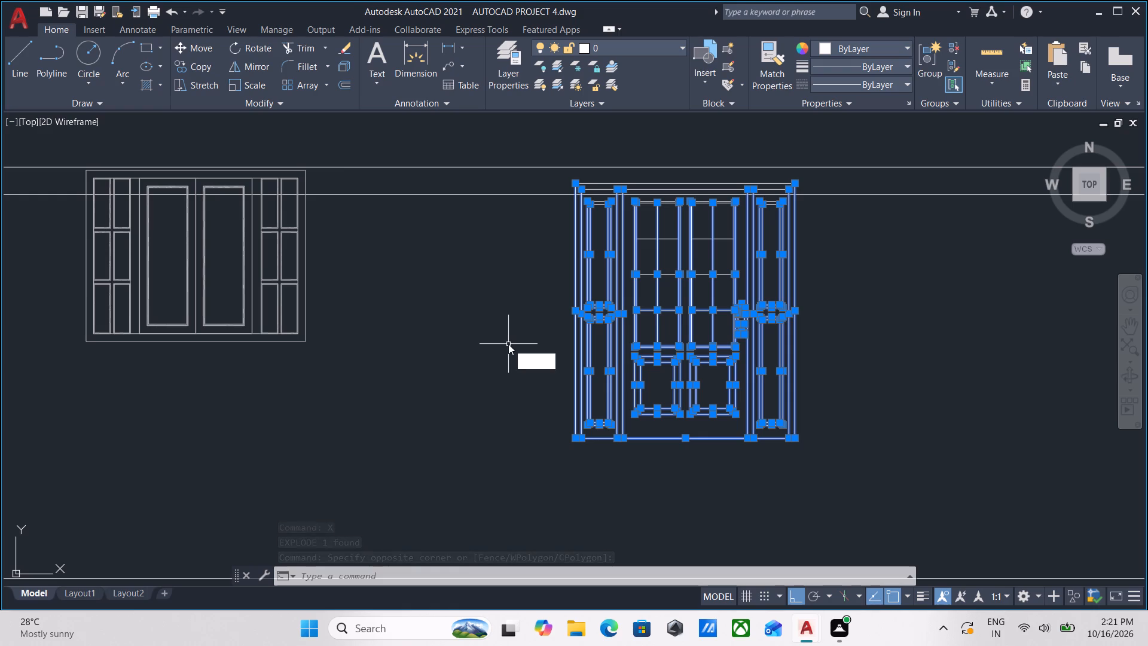
{"action": "type", "text": "tr"}
{"action": "key", "text": "e"}
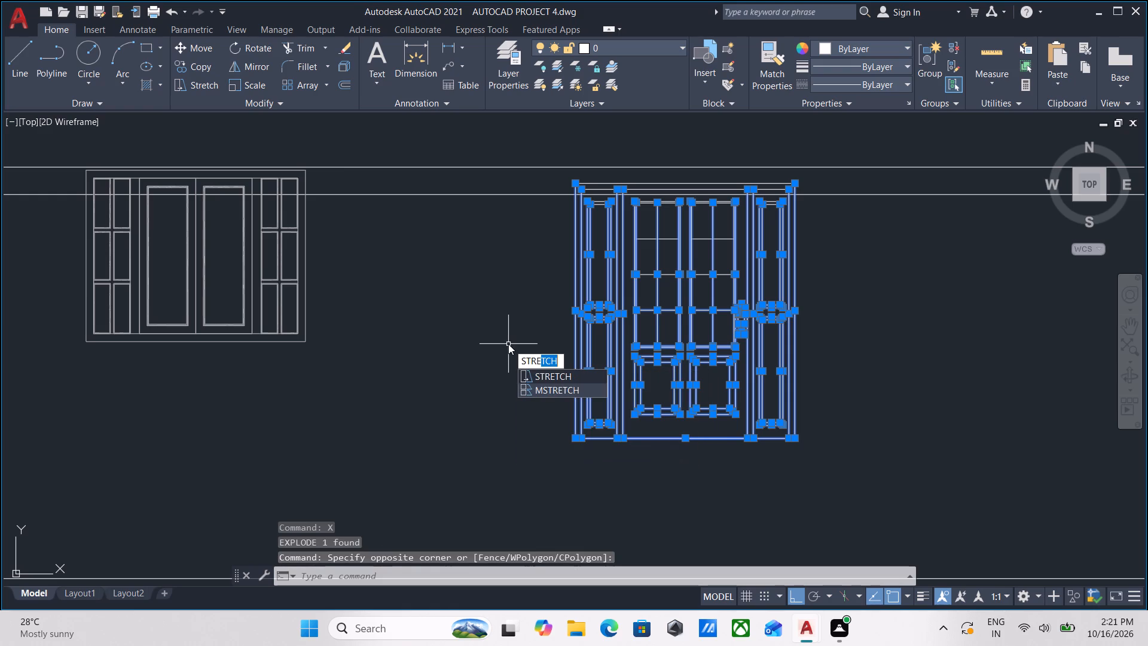
{"action": "key", "text": "Return"}
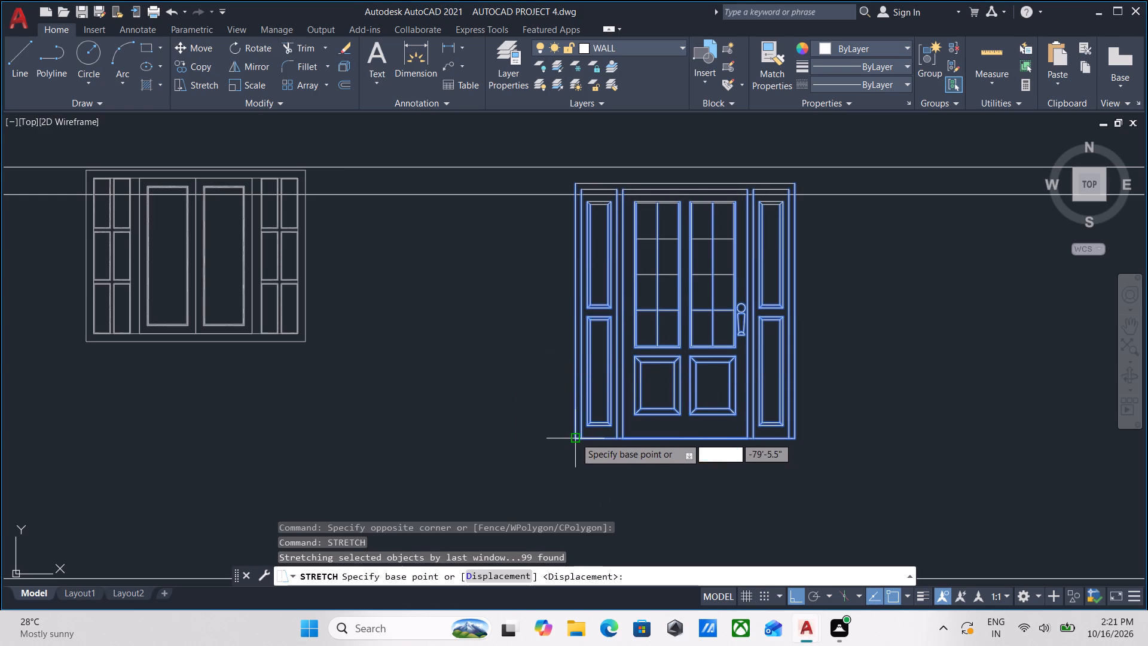
{"action": "left_click", "coordinate": [575, 435]}
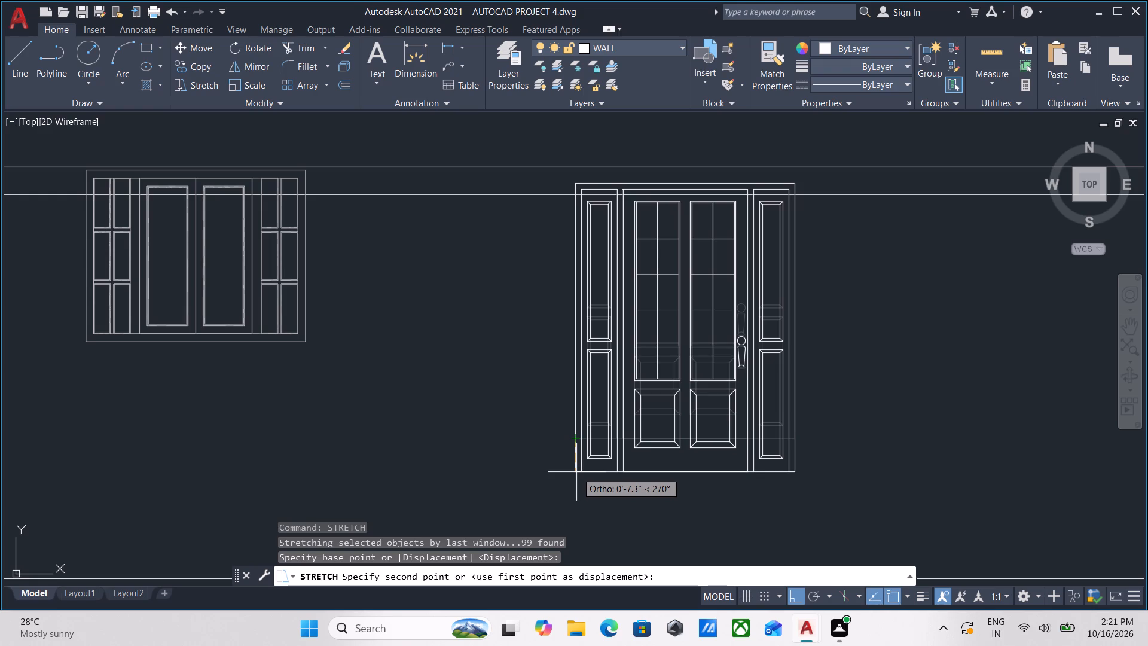
{"action": "type", "text": "2'"}
{"action": "key", "text": "Return"}
Copy the lowest horizontal glazing bar of both door leaves upward at 1' and at about 1'-11".
{"action": "scroll", "coordinate": [599, 455], "scroll_direction": "down", "scroll_amount": 1}
{"action": "middle_click_drag", "start_coordinate": [599, 455], "coordinate": [601, 452]}
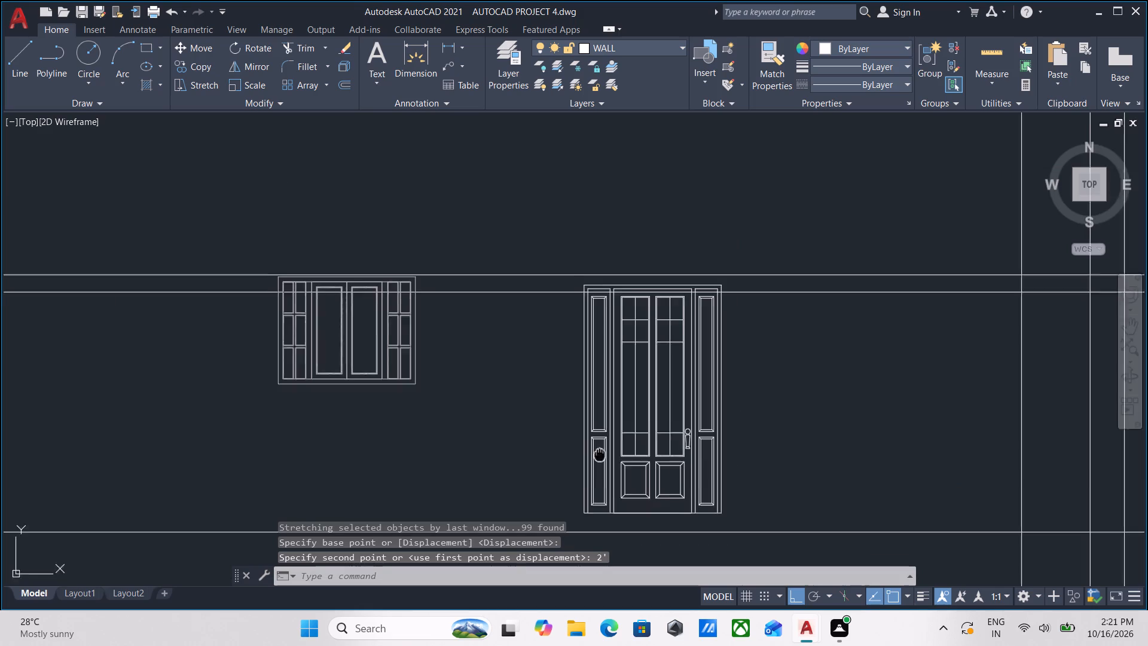
{"action": "middle_click_drag", "start_coordinate": [601, 452], "coordinate": [626, 409]}
{"action": "scroll", "coordinate": [722, 426], "scroll_direction": "up", "scroll_amount": 2}
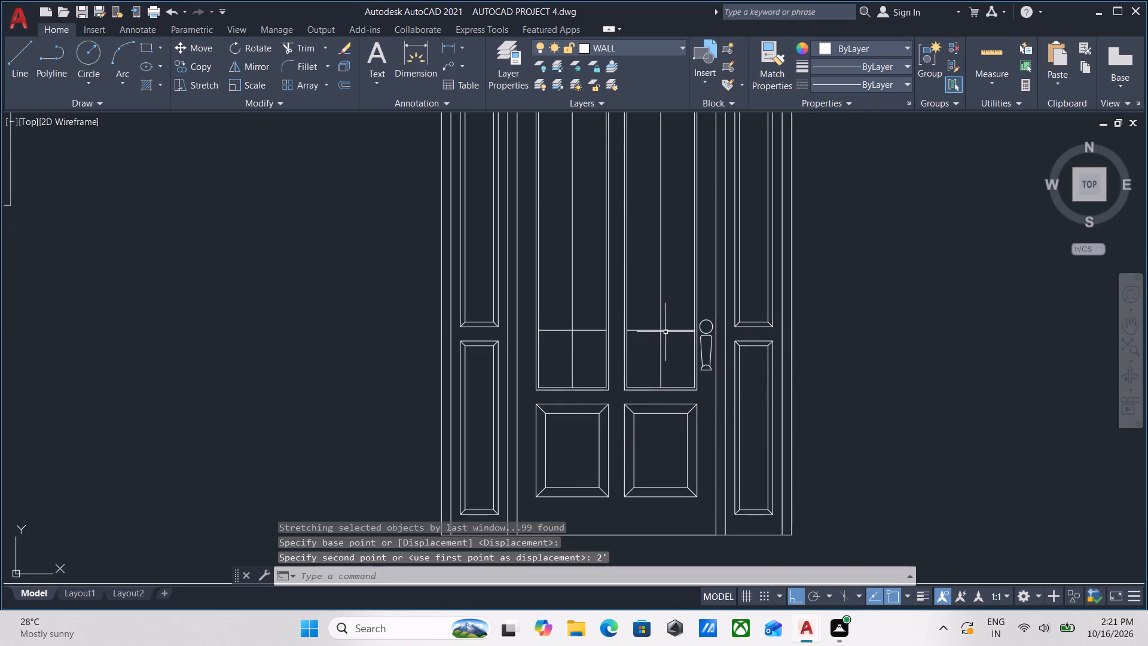
{"action": "scroll", "coordinate": [643, 335], "scroll_direction": "up", "scroll_amount": 2}
{"action": "left_click", "coordinate": [633, 309]}
{"action": "left_click", "coordinate": [619, 349]}
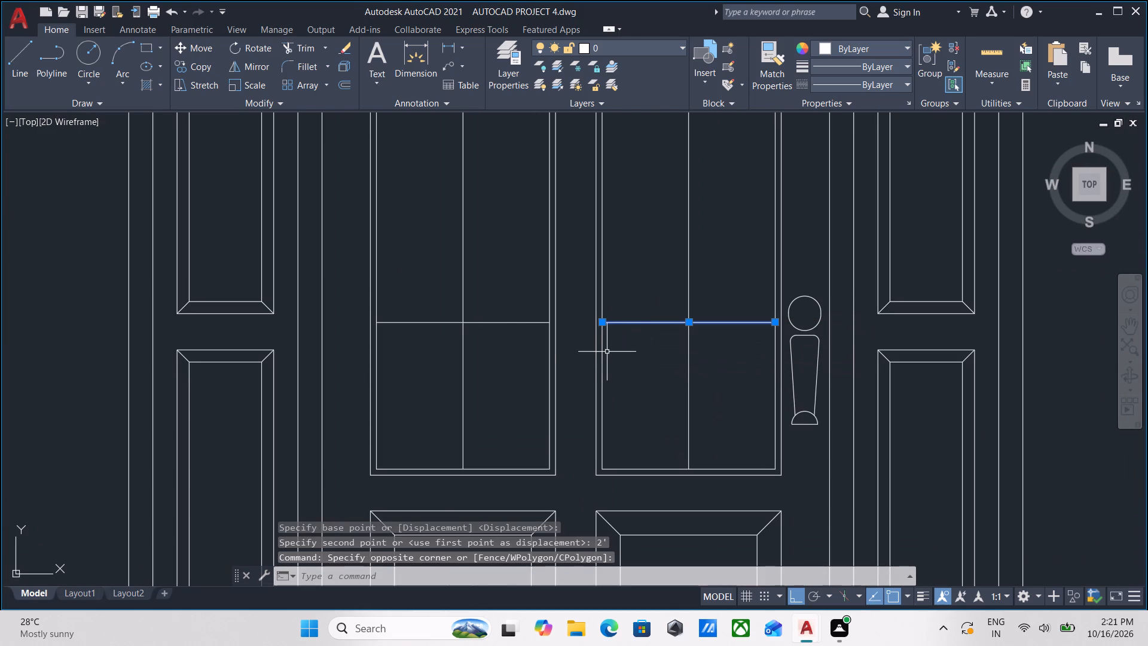
{"action": "left_click", "coordinate": [506, 348]}
{"action": "left_click", "coordinate": [505, 290]}
{"action": "scroll", "coordinate": [505, 290], "scroll_direction": "down", "scroll_amount": 1}
{"action": "middle_click_drag", "start_coordinate": [506, 295], "coordinate": [549, 411]}
{"action": "scroll", "coordinate": [554, 406], "scroll_direction": "down", "scroll_amount": 1}
{"action": "middle_click_drag", "start_coordinate": [554, 406], "coordinate": [566, 450]}
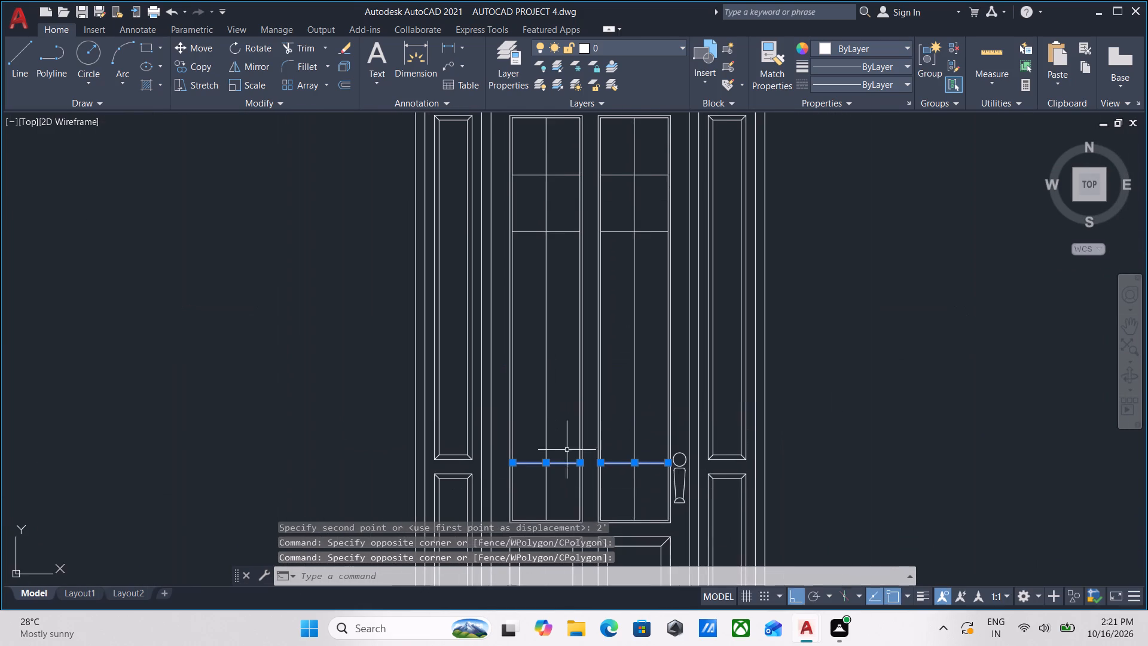
{"action": "middle_click_drag", "start_coordinate": [569, 431], "coordinate": [570, 441]}
{"action": "middle_click_drag", "start_coordinate": [572, 424], "coordinate": [571, 405]}
{"action": "middle_click_drag", "start_coordinate": [575, 401], "coordinate": [575, 369]}
{"action": "middle_click_drag", "start_coordinate": [575, 369], "coordinate": [579, 389]}
{"action": "middle_click_drag", "start_coordinate": [581, 383], "coordinate": [600, 324]}
{"action": "scroll", "coordinate": [591, 348], "scroll_direction": "down", "scroll_amount": 1}
{"action": "scroll", "coordinate": [639, 429], "scroll_direction": "down", "scroll_amount": 1}
{"action": "middle_click_drag", "start_coordinate": [639, 431], "coordinate": [636, 470]}
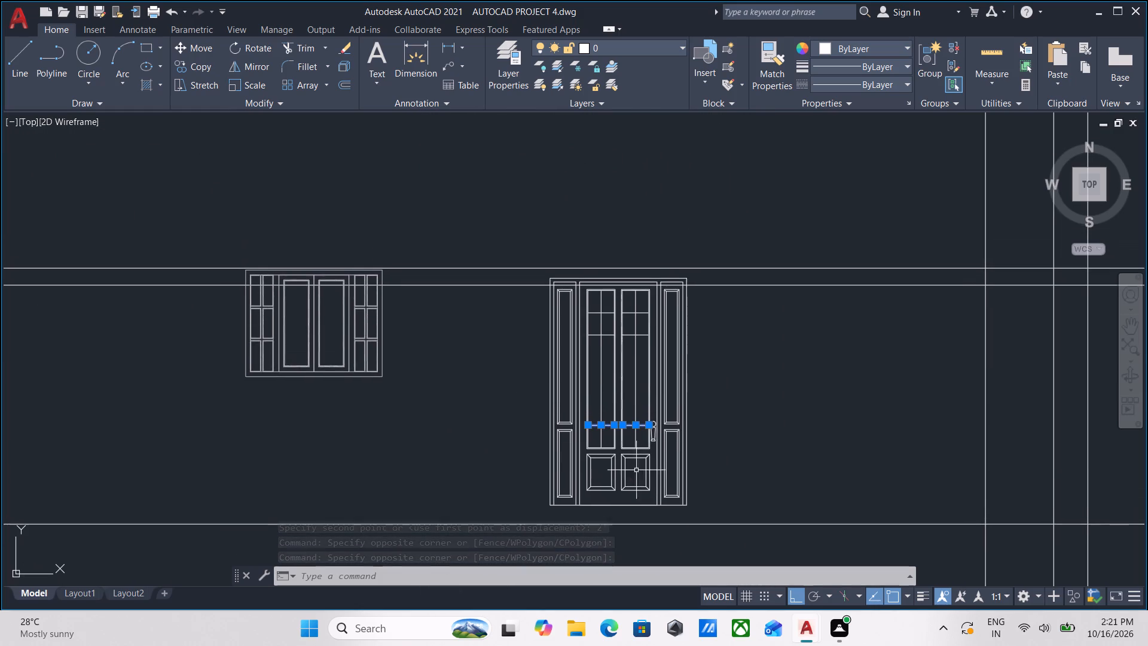
{"action": "scroll", "coordinate": [610, 435], "scroll_direction": "up", "scroll_amount": 3}
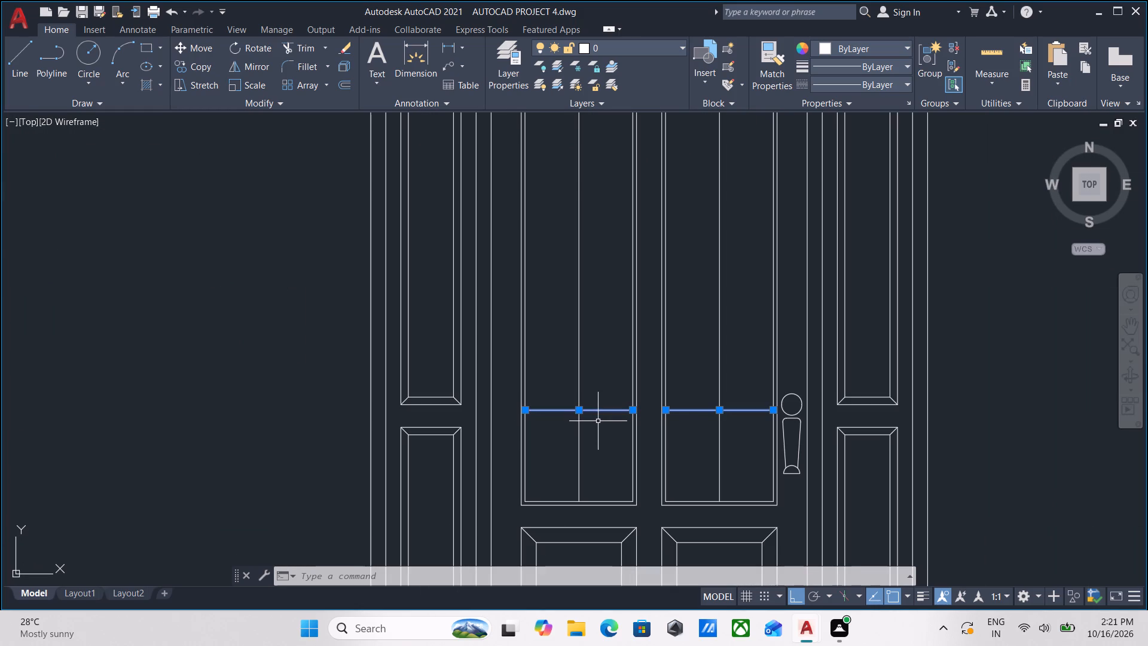
{"action": "type", "text": "co"}
{"action": "key", "text": "Return"}
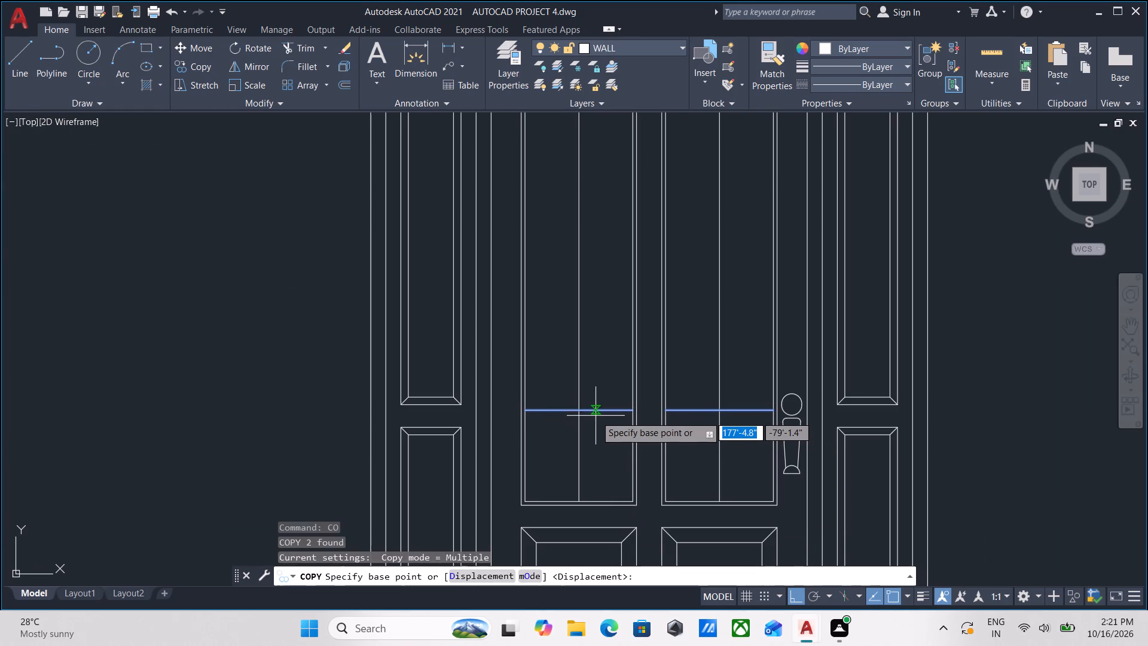
{"action": "left_click", "coordinate": [582, 409]}
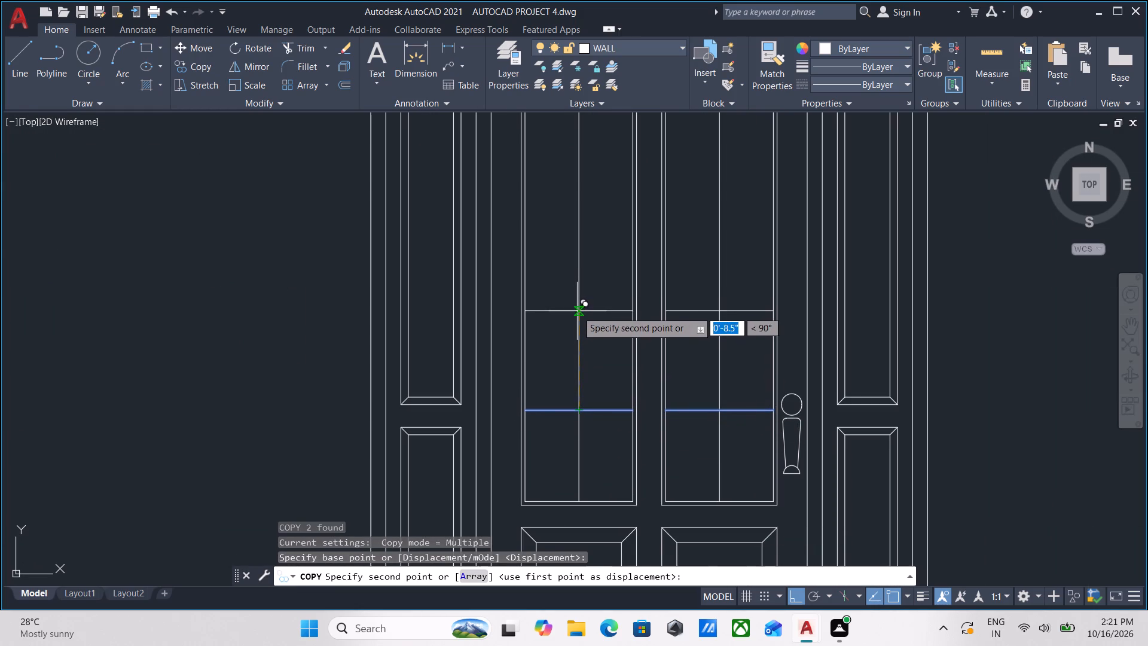
{"action": "scroll", "coordinate": [578, 309], "scroll_direction": "down", "scroll_amount": 1}
{"action": "middle_click_drag", "start_coordinate": [578, 309], "coordinate": [585, 361]}
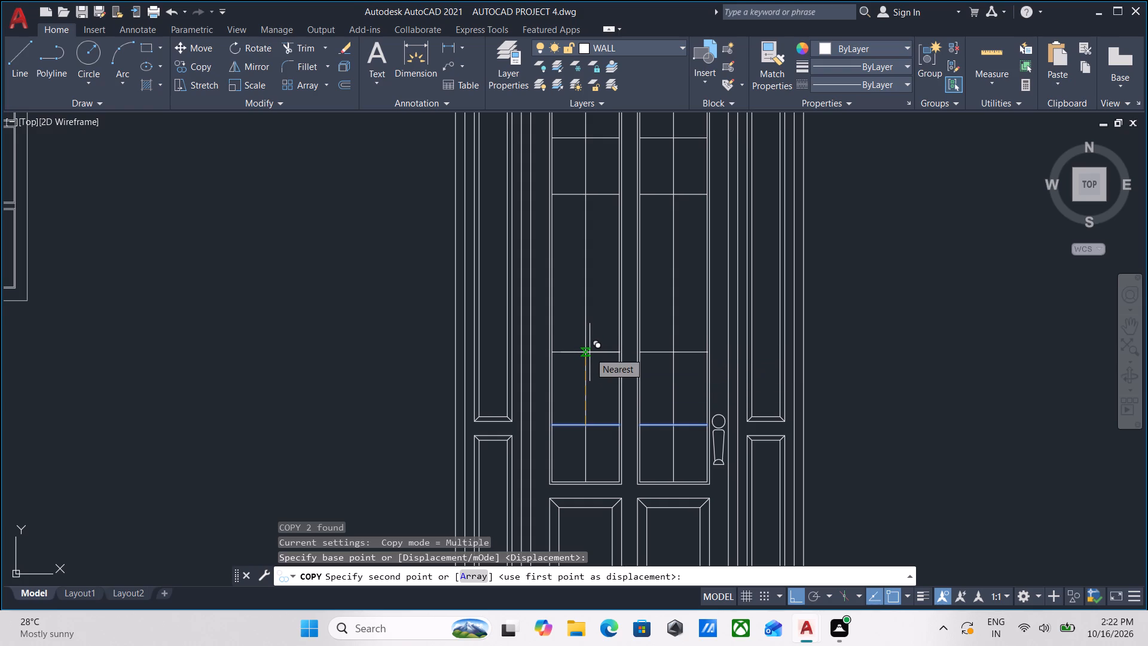
{"action": "type", "text": "1'"}
{"action": "key", "text": "Return"}
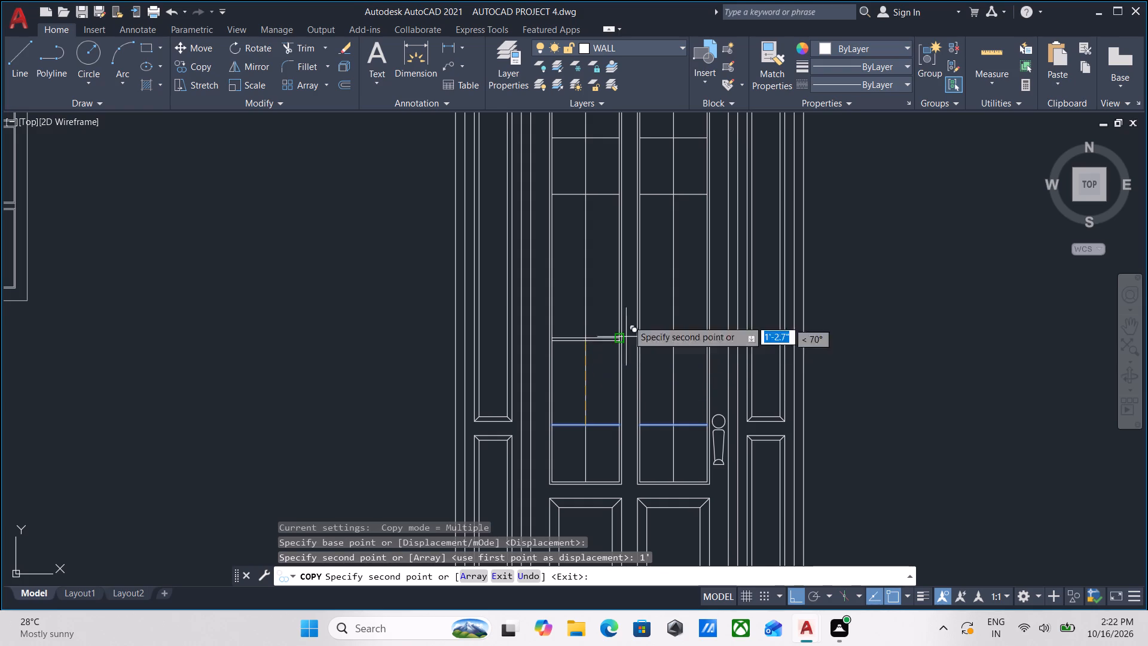
{"action": "left_click", "coordinate": [610, 260]}
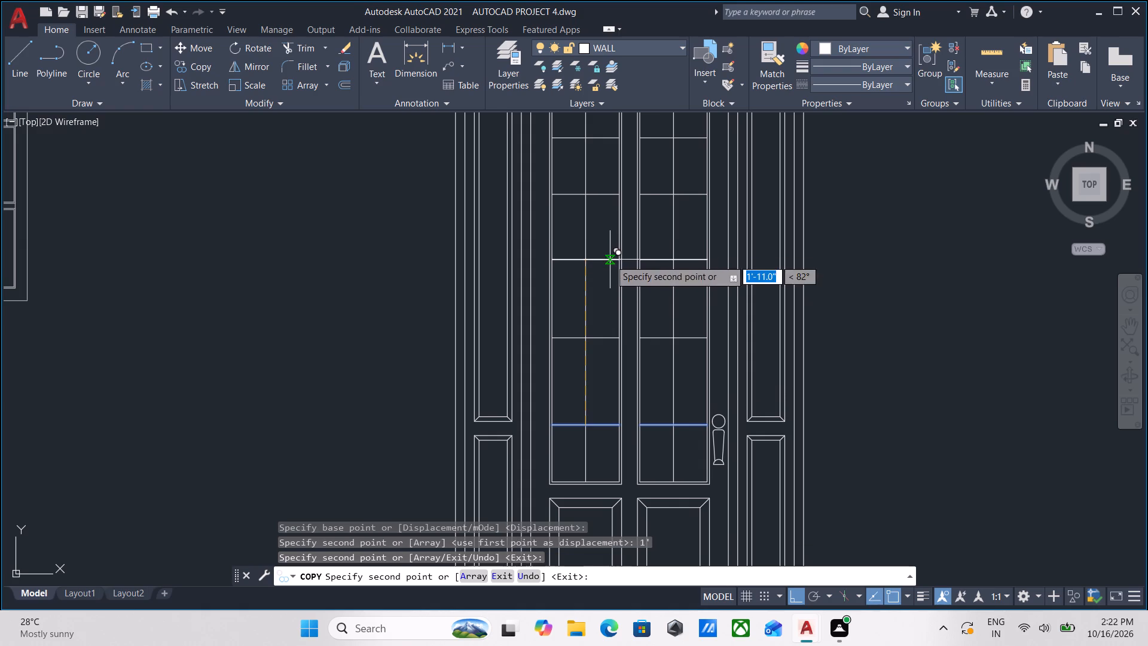
{"action": "key", "text": "Escape"}
Group all lines of the stretched double door, including its top frame, panel tops and mitred corner lines, into one object.
{"action": "scroll", "coordinate": [643, 276], "scroll_direction": "down", "scroll_amount": 3}
{"action": "scroll", "coordinate": [702, 313], "scroll_direction": "up", "scroll_amount": 1}
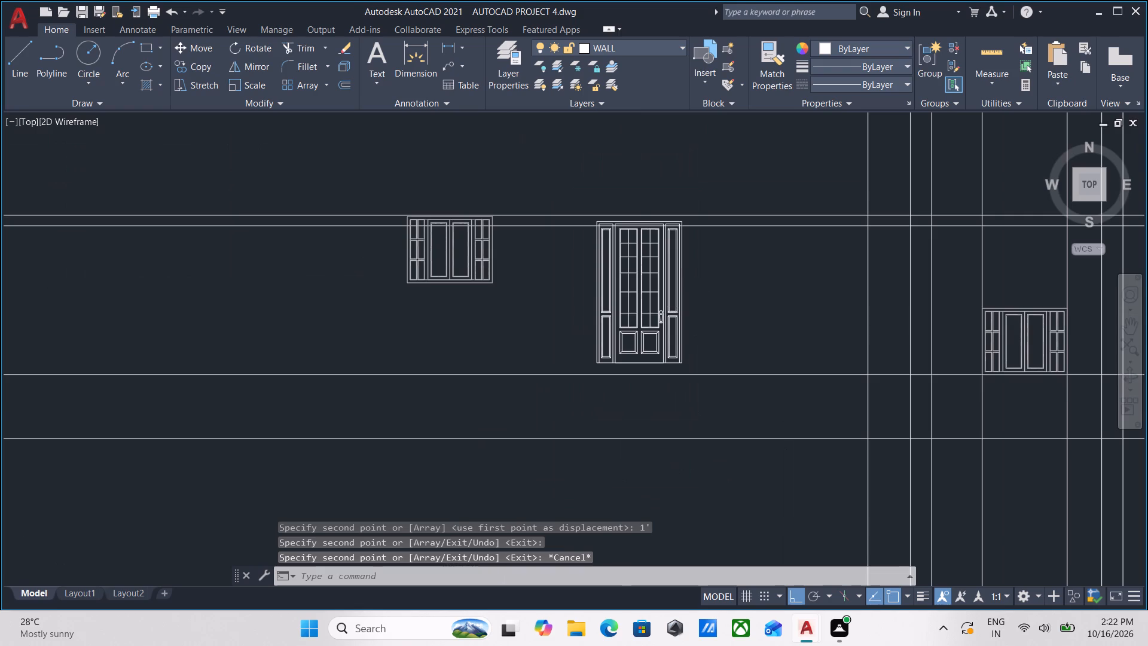
{"action": "middle_click_drag", "start_coordinate": [695, 318], "coordinate": [706, 308]}
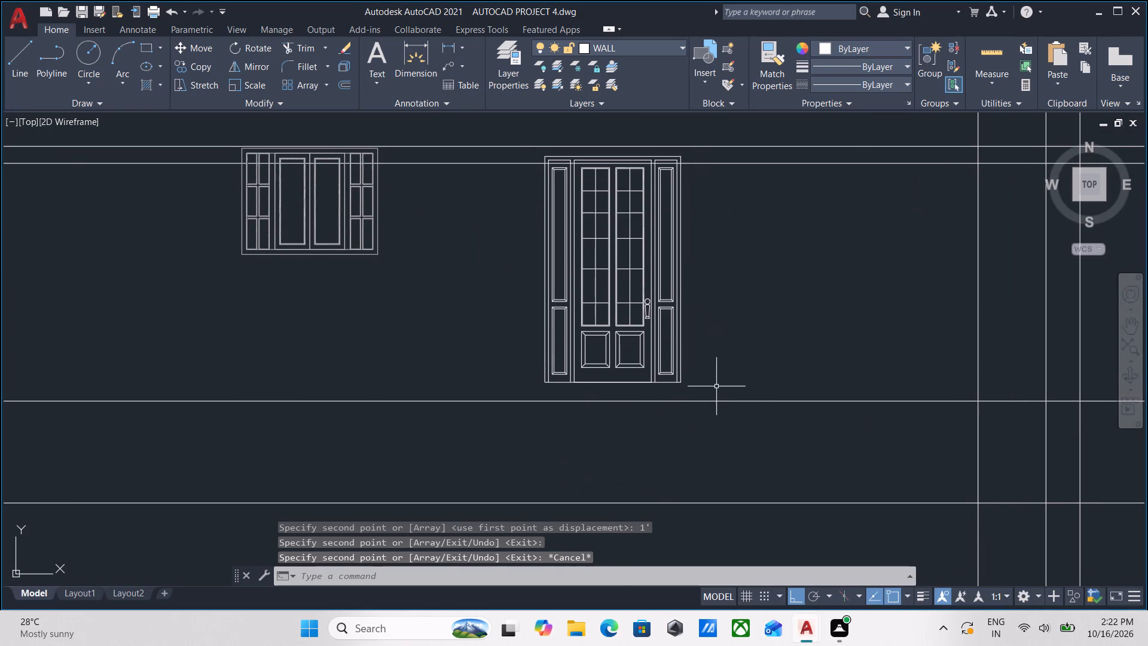
{"action": "left_click", "coordinate": [717, 383]}
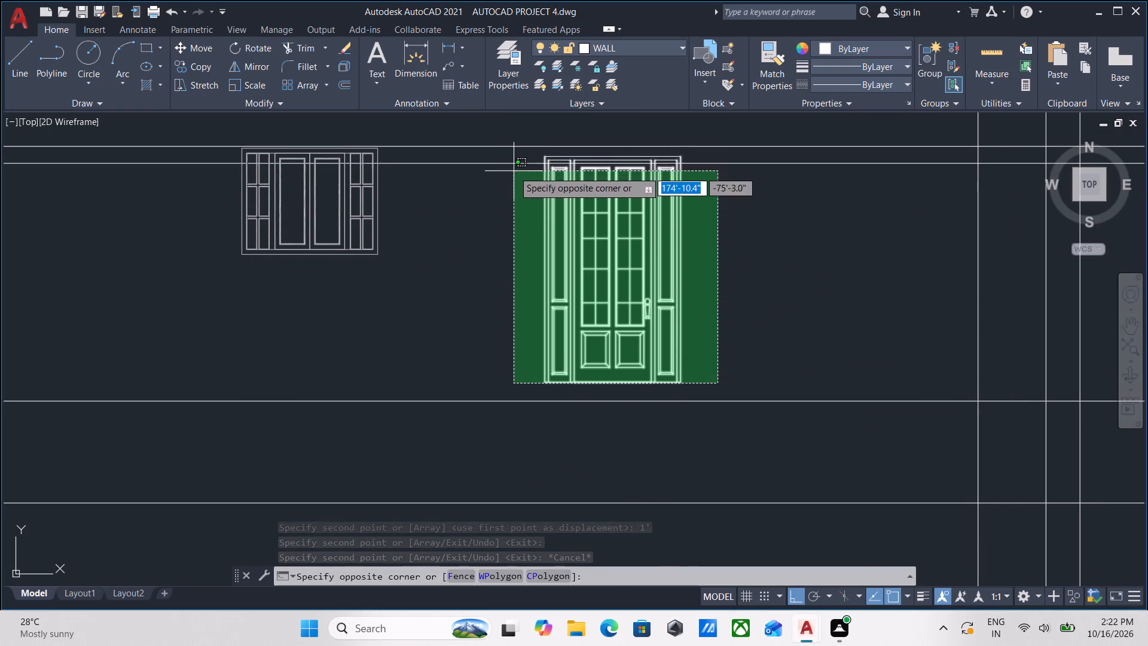
{"action": "left_click", "coordinate": [526, 179]}
{"action": "scroll", "coordinate": [557, 178], "scroll_direction": "up", "scroll_amount": 1}
{"action": "middle_click_drag", "start_coordinate": [556, 184], "coordinate": [541, 275]}
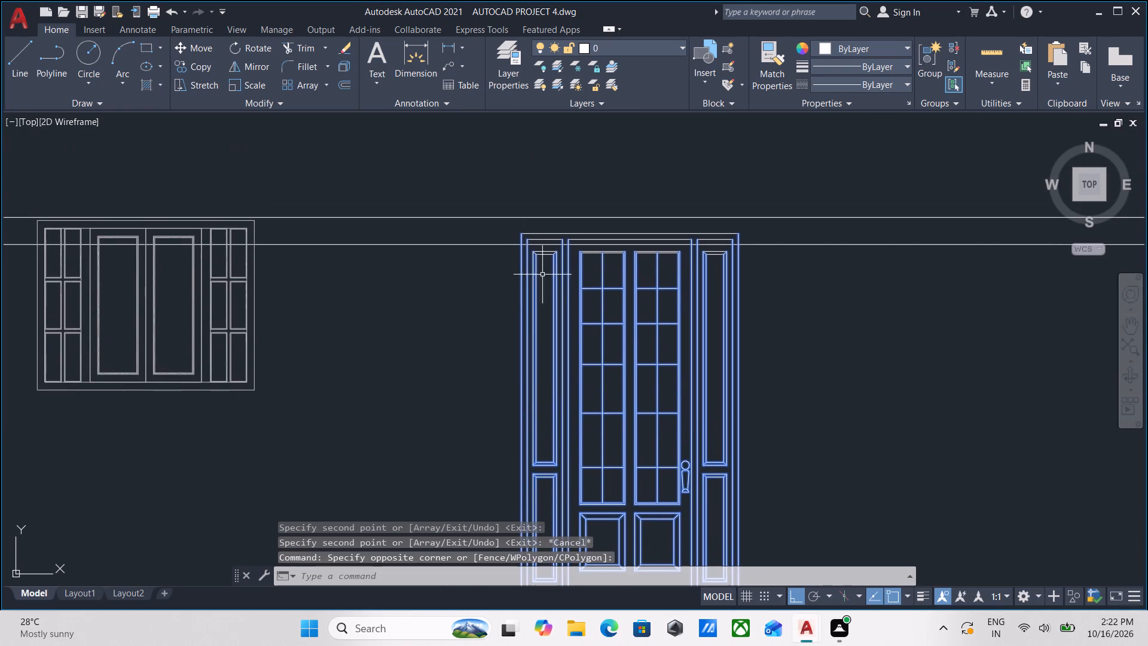
{"action": "left_click", "coordinate": [758, 222]}
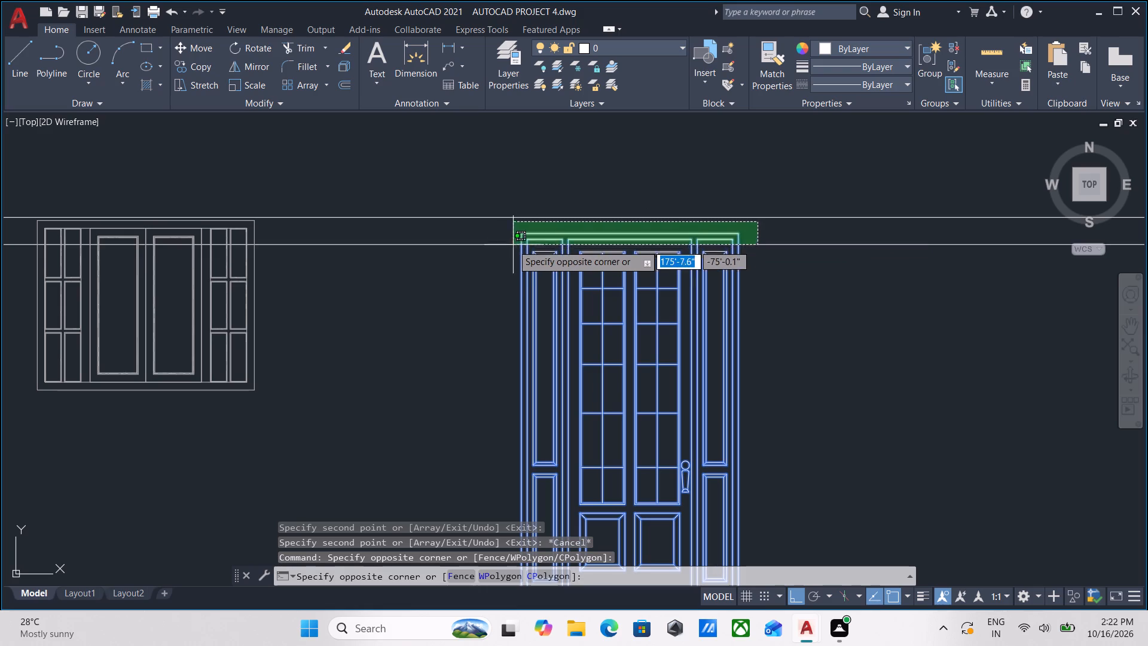
{"action": "left_click", "coordinate": [504, 241]}
{"action": "scroll", "coordinate": [694, 286], "scroll_direction": "up", "scroll_amount": 2}
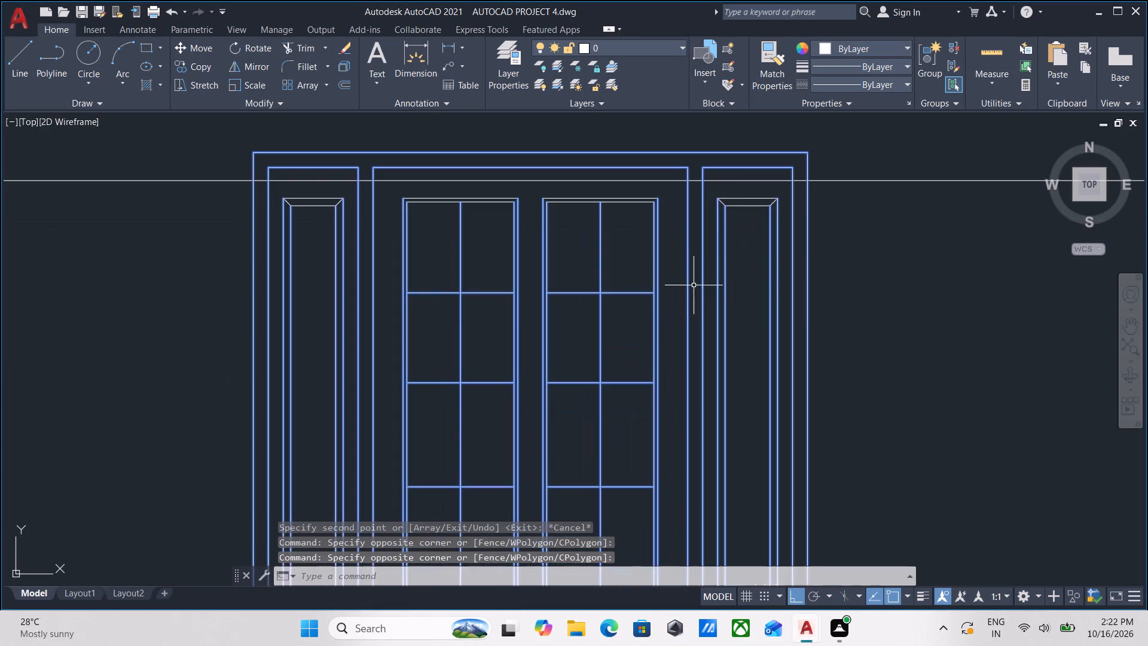
{"action": "left_click", "coordinate": [754, 220]}
{"action": "left_click", "coordinate": [735, 188]}
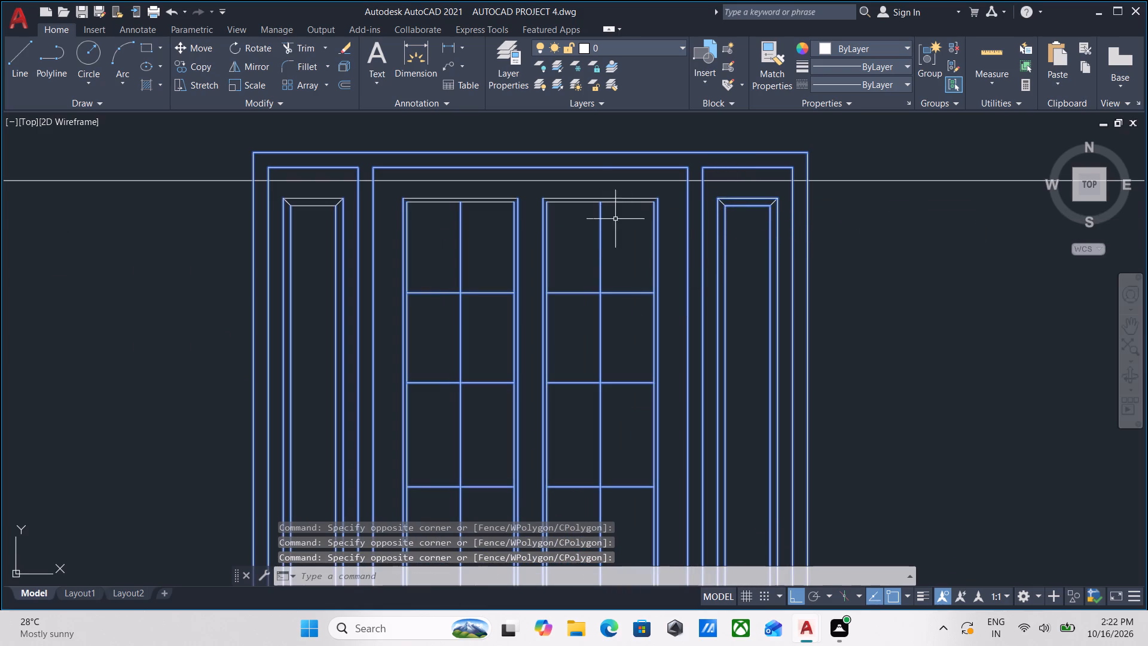
{"action": "left_click", "coordinate": [628, 219]}
{"action": "left_click", "coordinate": [608, 190]}
{"action": "left_click", "coordinate": [495, 218]}
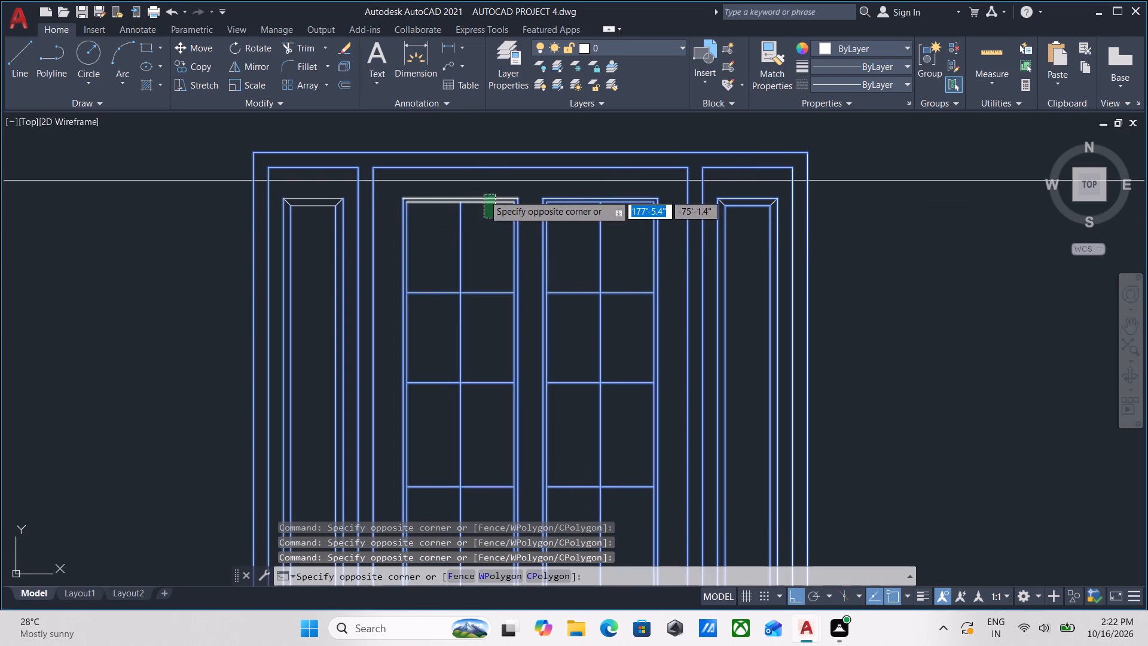
{"action": "left_click", "coordinate": [484, 194]}
{"action": "left_click", "coordinate": [316, 220]}
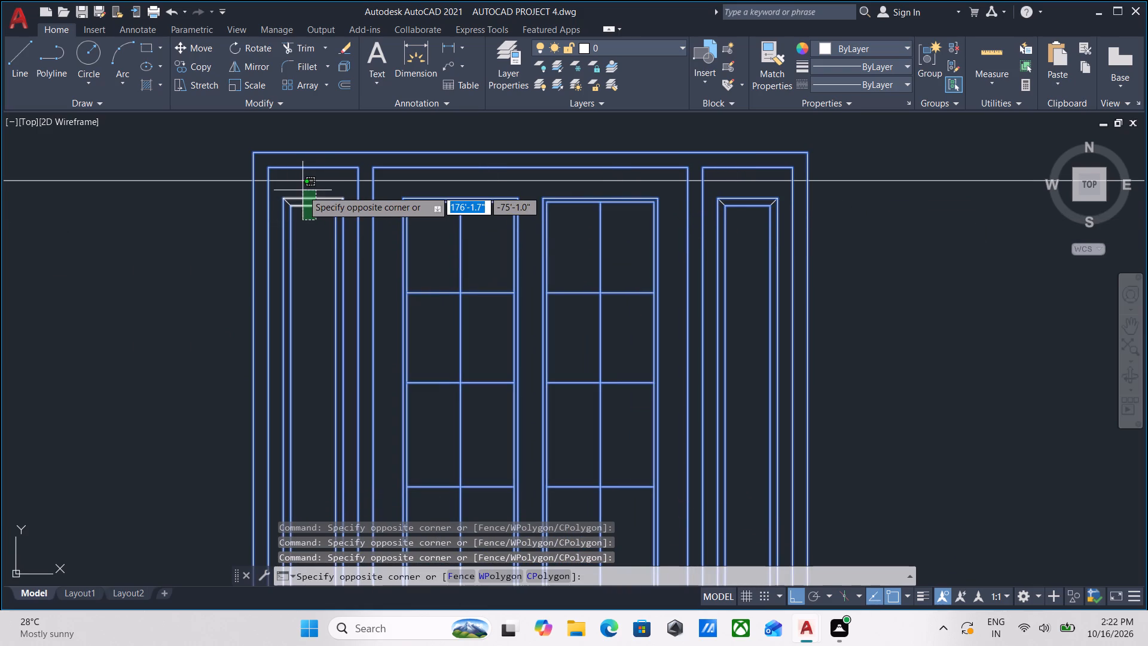
{"action": "left_click", "coordinate": [303, 190]}
{"action": "scroll", "coordinate": [329, 202], "scroll_direction": "up", "scroll_amount": 3}
{"action": "left_click", "coordinate": [368, 219]}
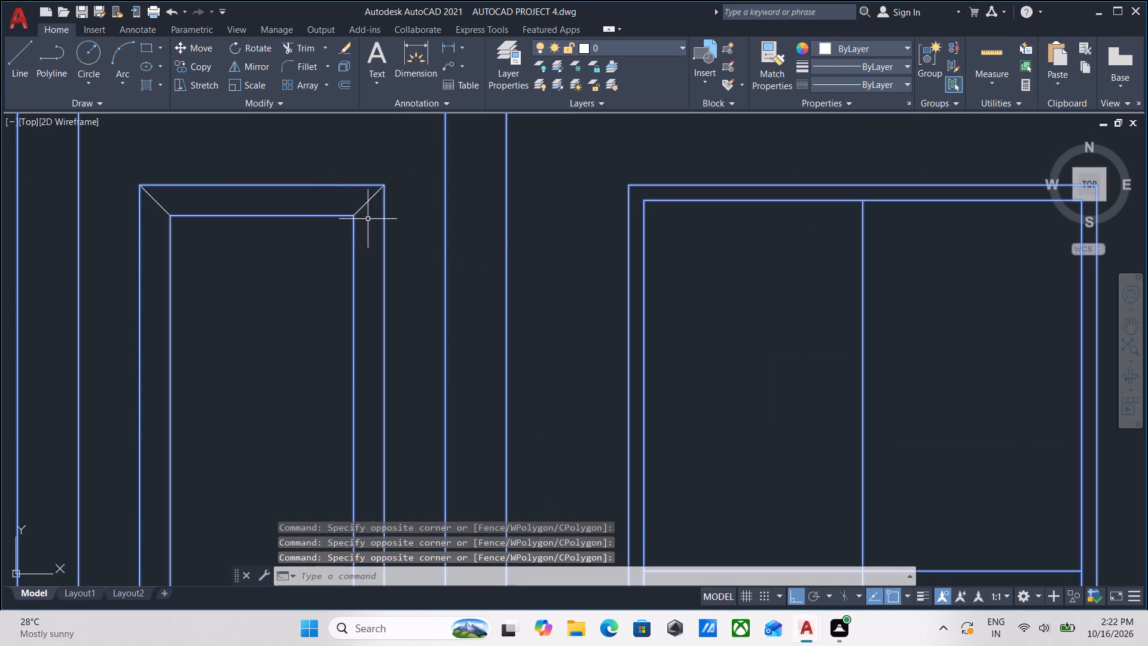
{"action": "left_click", "coordinate": [364, 196]}
{"action": "left_click", "coordinate": [184, 203]}
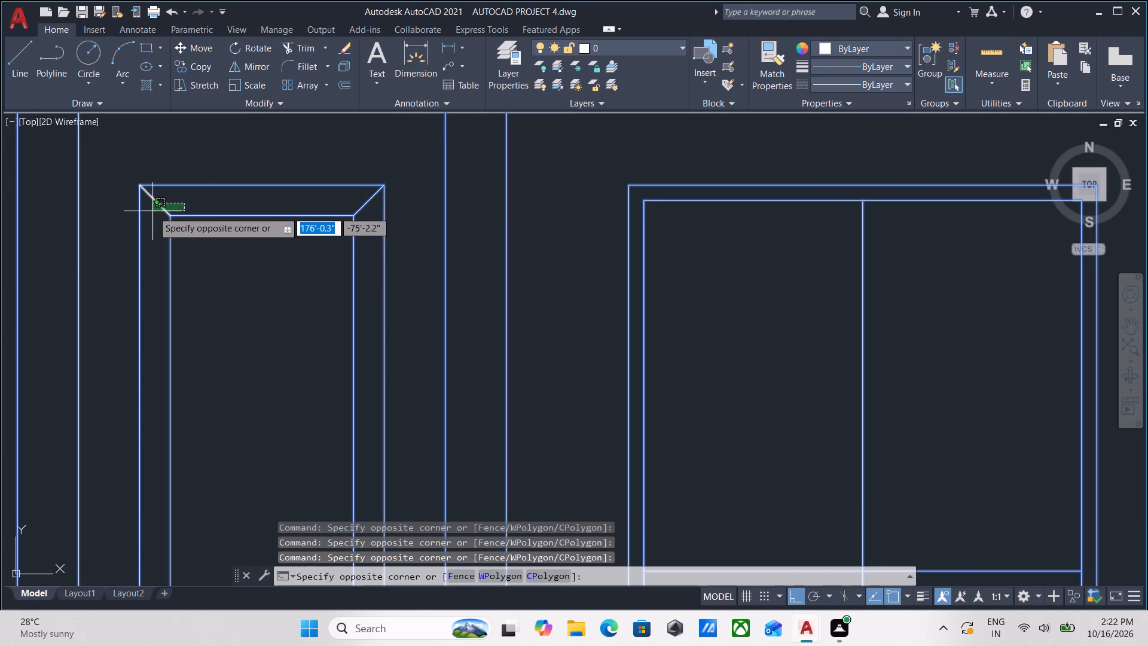
{"action": "left_click", "coordinate": [152, 211]}
{"action": "scroll", "coordinate": [221, 230], "scroll_direction": "down", "scroll_amount": 2}
{"action": "middle_click_drag", "start_coordinate": [911, 270], "coordinate": [737, 282]}
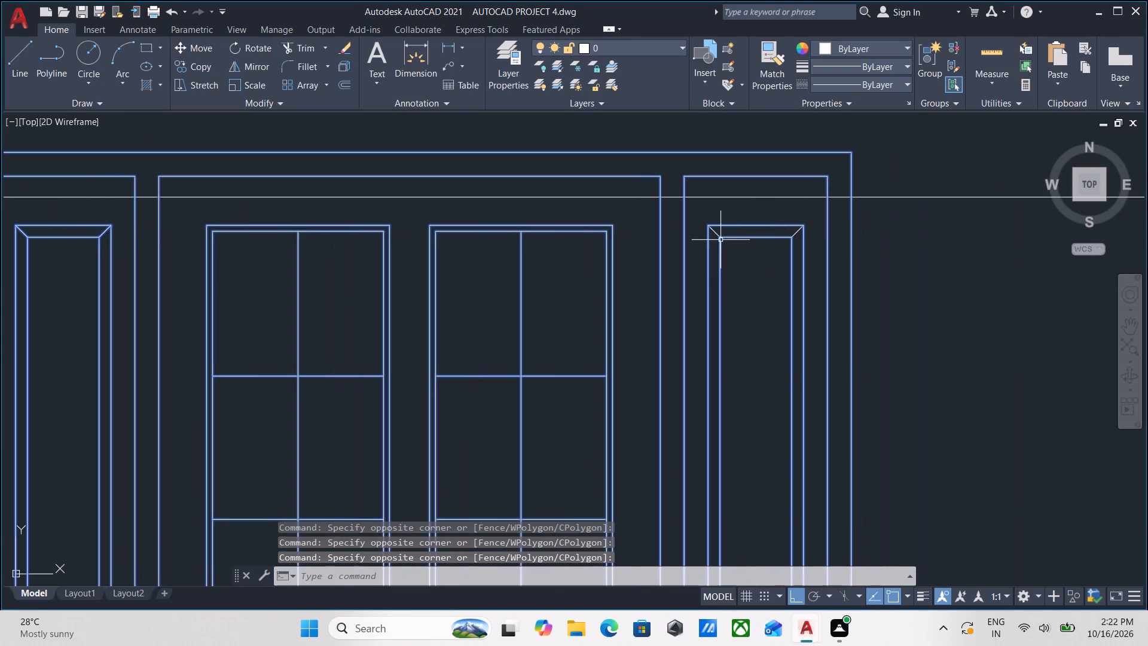
{"action": "scroll", "coordinate": [719, 231], "scroll_direction": "up", "scroll_amount": 3}
{"action": "left_click", "coordinate": [717, 227]}
{"action": "left_click", "coordinate": [698, 252]}
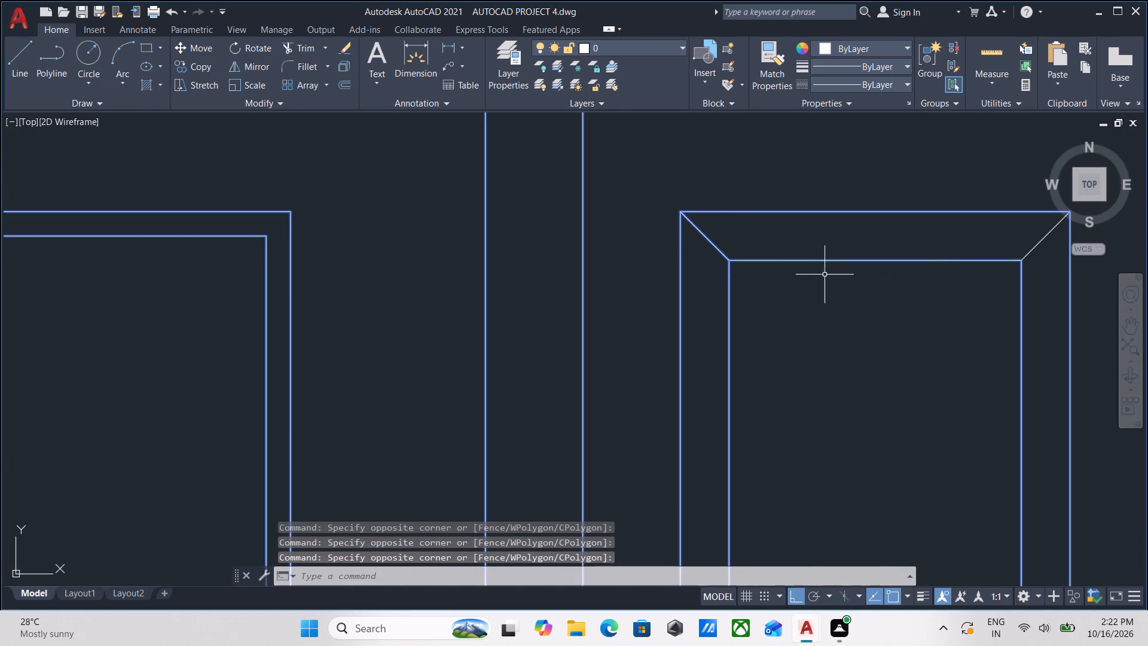
{"action": "middle_click_drag", "start_coordinate": [813, 278], "coordinate": [529, 281]}
{"action": "left_click", "coordinate": [767, 261]}
{"action": "left_click", "coordinate": [739, 228]}
{"action": "scroll", "coordinate": [703, 289], "scroll_direction": "down", "scroll_amount": 1}
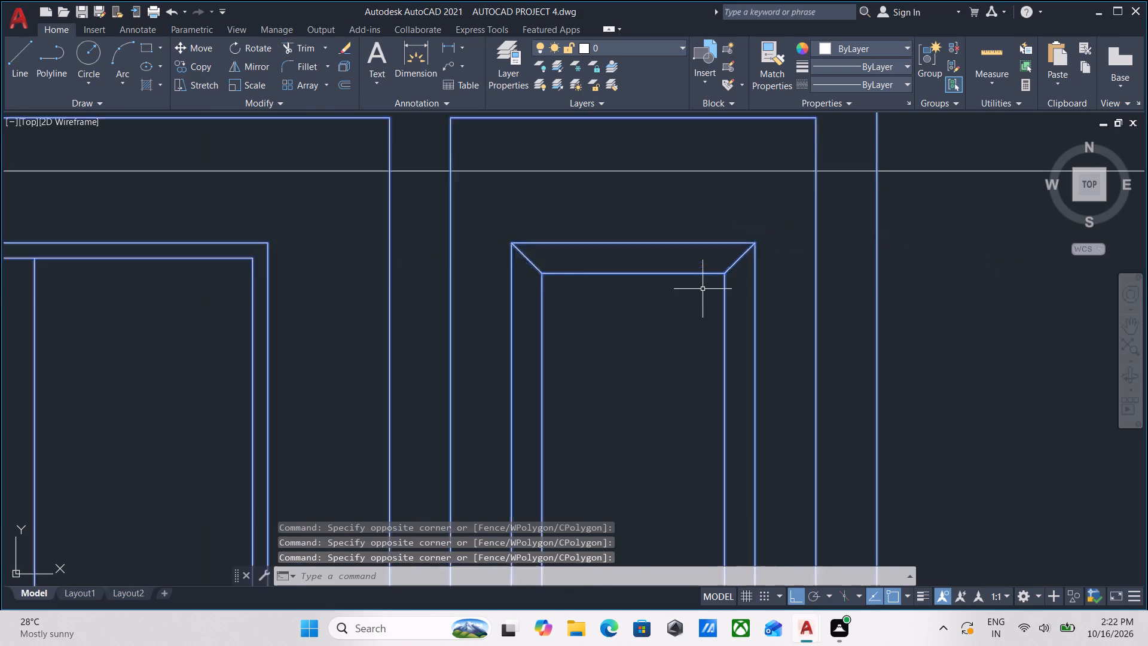
{"action": "scroll", "coordinate": [703, 289], "scroll_direction": "down", "scroll_amount": 3}
{"action": "middle_click_drag", "start_coordinate": [698, 326], "coordinate": [752, 240]}
{"action": "scroll", "coordinate": [752, 284], "scroll_direction": "down", "scroll_amount": 3}
{"action": "middle_click_drag", "start_coordinate": [844, 326], "coordinate": [842, 288]}
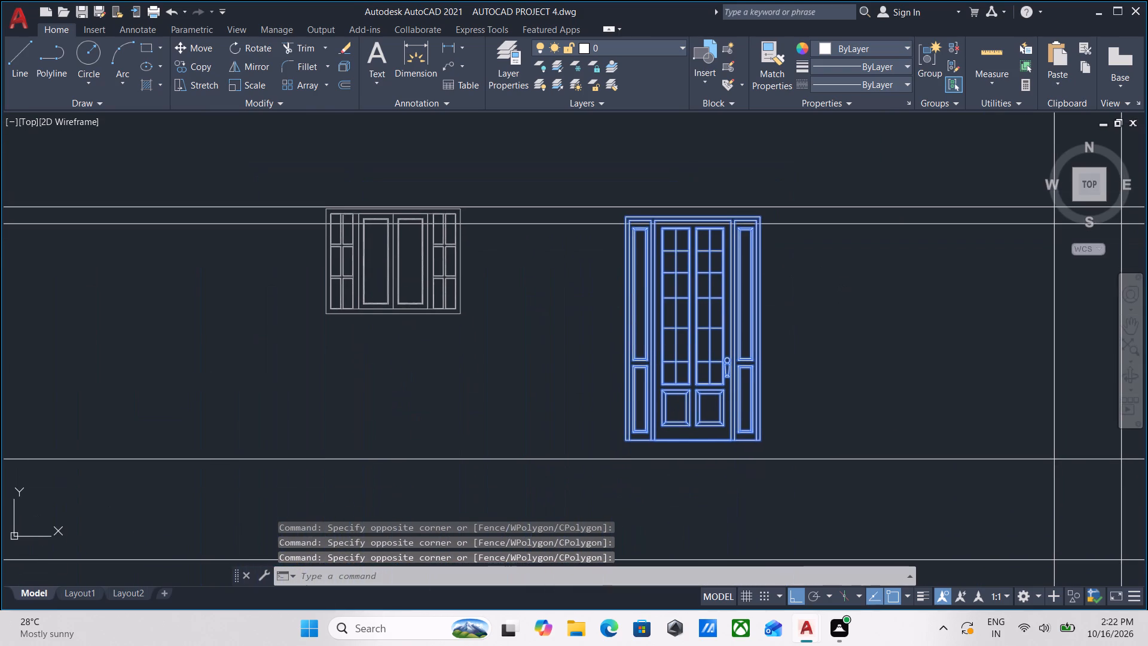
{"action": "key", "text": "g"}
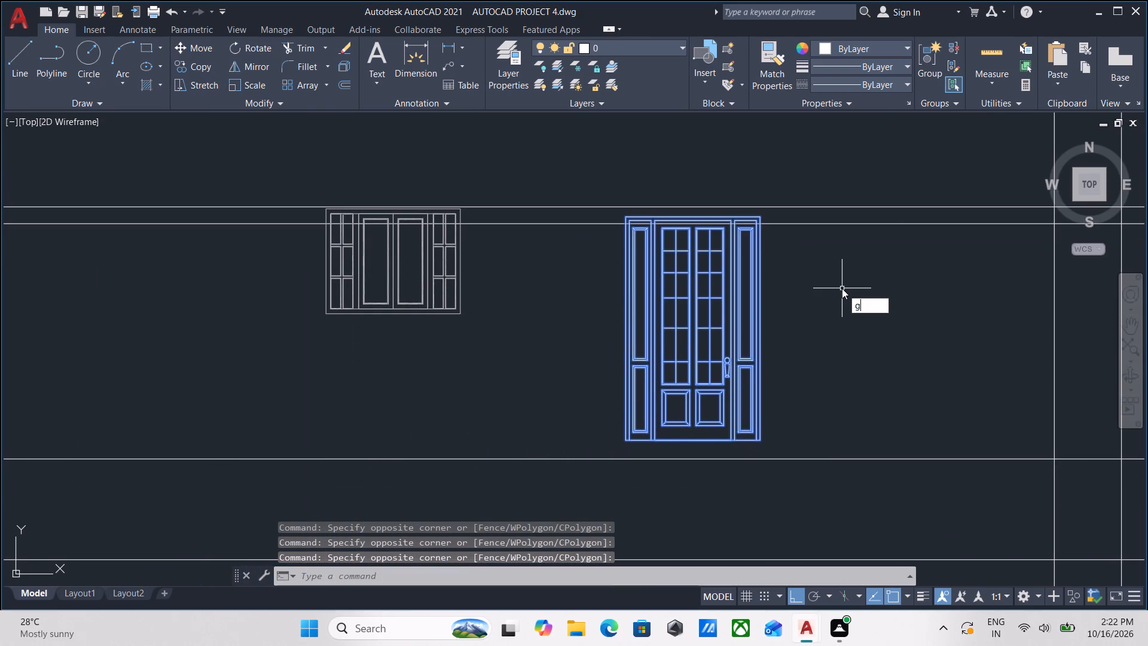
{"action": "key", "text": "Return"}
Select the grouped door to check that all its parts act as one object, and clear the selection.
{"action": "scroll", "coordinate": [783, 318], "scroll_direction": "up", "scroll_amount": 1}
{"action": "left_click_drag", "start_coordinate": [783, 315], "coordinate": [773, 315]}
{"action": "left_click", "coordinate": [653, 321]}
{"action": "scroll", "coordinate": [757, 329], "scroll_direction": "down", "scroll_amount": 1}
{"action": "middle_click_drag", "start_coordinate": [757, 329], "coordinate": [758, 300]}
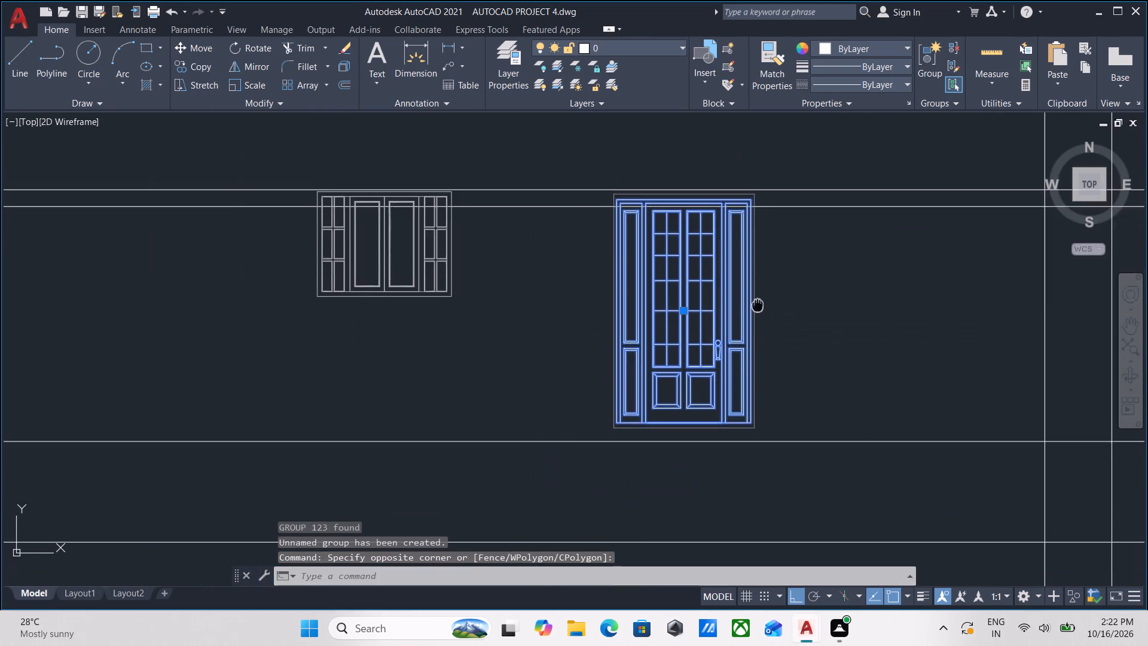
{"action": "middle_click_drag", "start_coordinate": [758, 300], "coordinate": [758, 294]}
{"action": "scroll", "coordinate": [740, 370], "scroll_direction": "up", "scroll_amount": 2}
{"action": "scroll", "coordinate": [844, 367], "scroll_direction": "down", "scroll_amount": 1}
{"action": "middle_click_drag", "start_coordinate": [845, 361], "coordinate": [857, 334]}
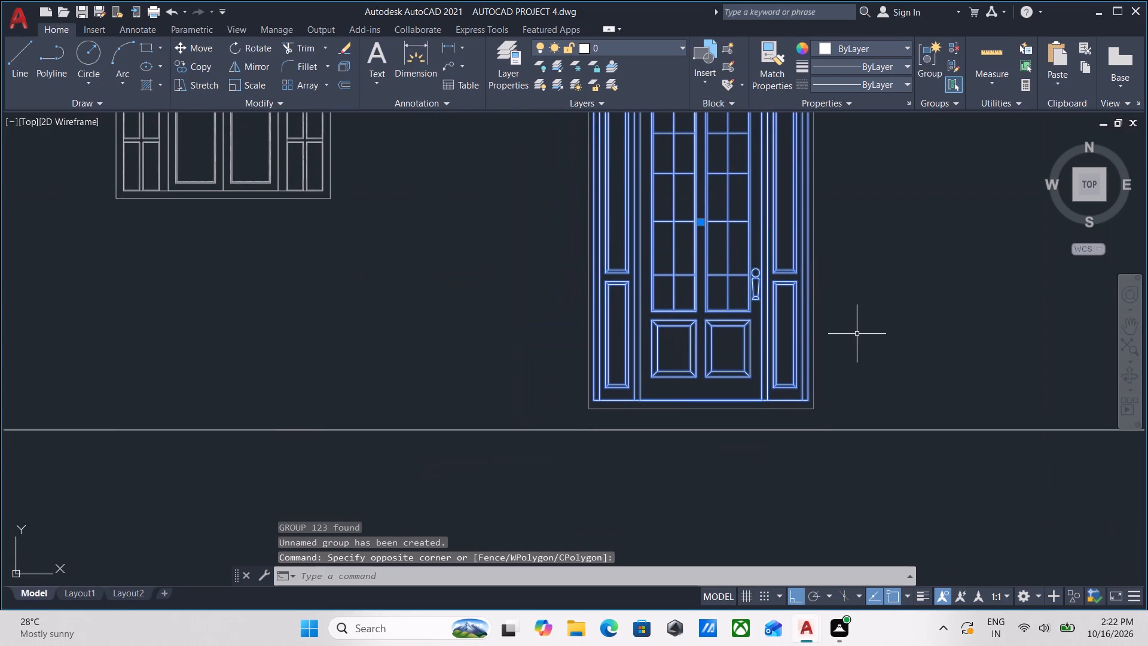
{"action": "key", "text": "Escape"}
Measure the grouped door's overall height along its outer frame with a linear dimension, without placing the dimension.
{"action": "middle_click_drag", "start_coordinate": [857, 334], "coordinate": [856, 397]}
{"action": "type", "text": "dli"}
{"action": "key", "text": "Return"}
{"action": "middle_click_drag", "start_coordinate": [838, 218], "coordinate": [829, 309]}
{"action": "scroll", "coordinate": [829, 309], "scroll_direction": "up", "scroll_amount": 1}
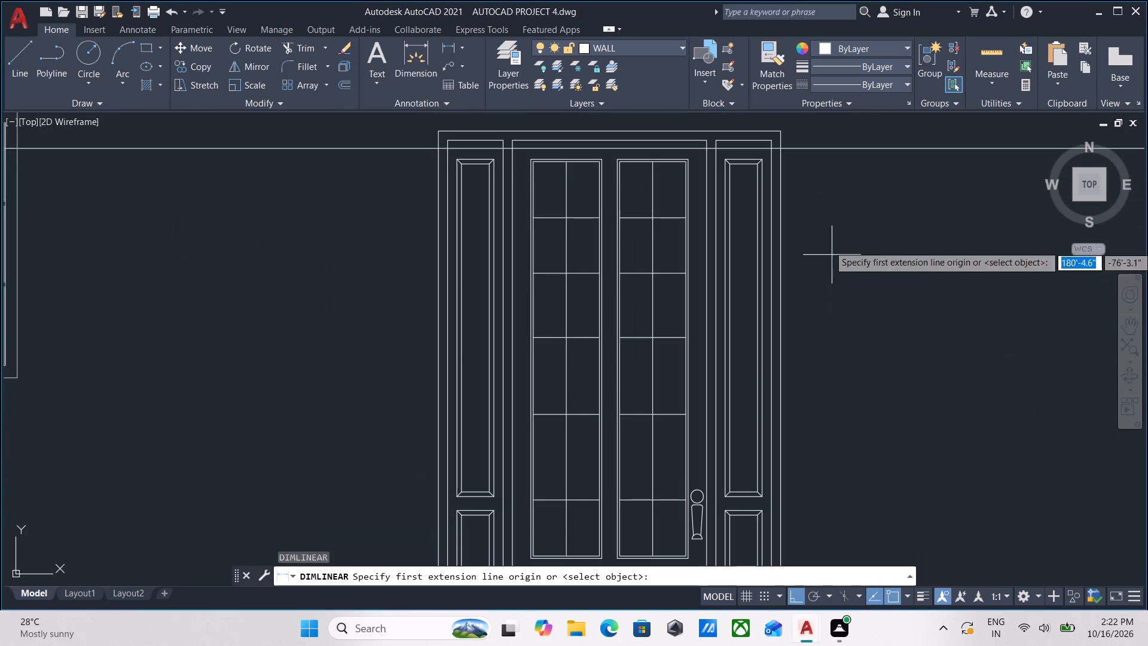
{"action": "left_click", "coordinate": [784, 130]}
{"action": "middle_click_drag", "start_coordinate": [834, 333], "coordinate": [825, 174]}
{"action": "middle_click_drag", "start_coordinate": [820, 396], "coordinate": [814, 318]}
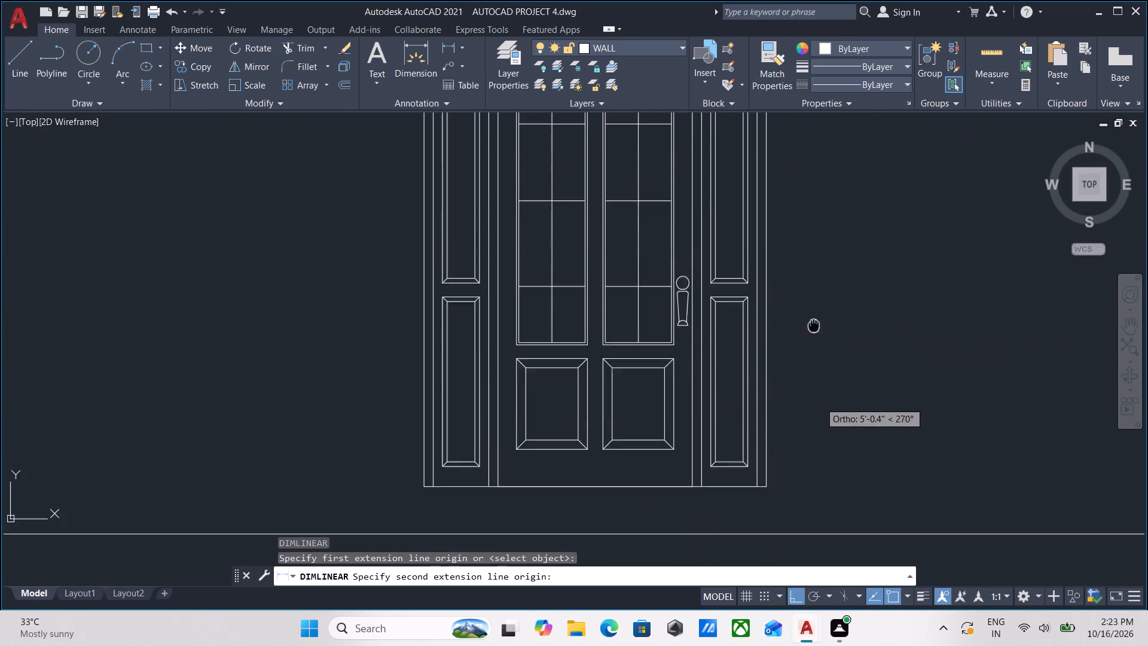
{"action": "middle_click_drag", "start_coordinate": [814, 318], "coordinate": [814, 282]}
{"action": "left_click", "coordinate": [767, 429]}
{"action": "scroll", "coordinate": [826, 427], "scroll_direction": "down", "scroll_amount": 1}
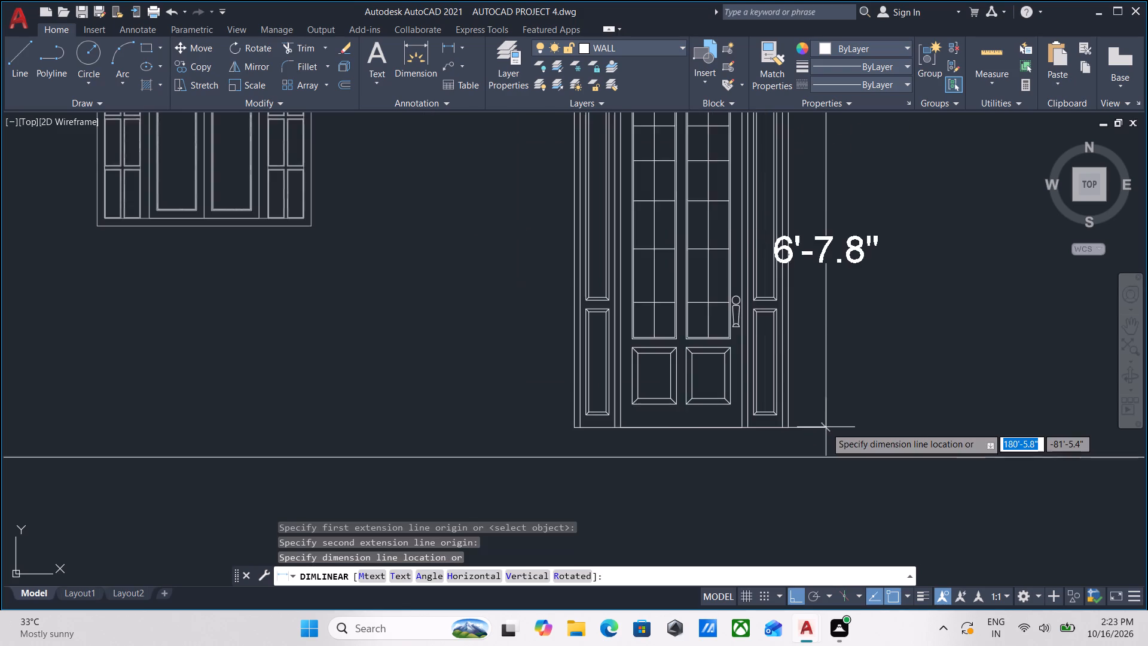
{"action": "scroll", "coordinate": [826, 427], "scroll_direction": "down", "scroll_amount": 1}
{"action": "middle_click_drag", "start_coordinate": [826, 427], "coordinate": [819, 495]}
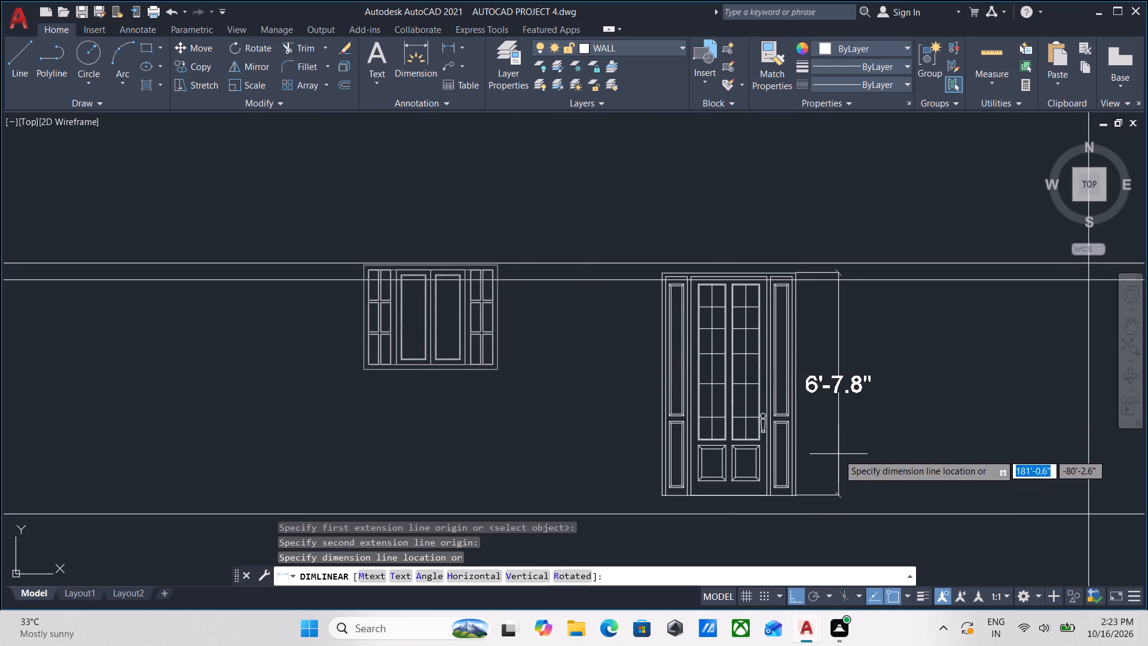
{"action": "key", "text": "Escape"}
Copy the grouped door by its lower-left corner, with Ortho off, to the lowest level line at the projected door vertical between the two windows.
{"action": "middle_click_drag", "start_coordinate": [833, 460], "coordinate": [860, 364]}
{"action": "scroll", "coordinate": [842, 424], "scroll_direction": "up", "scroll_amount": 2}
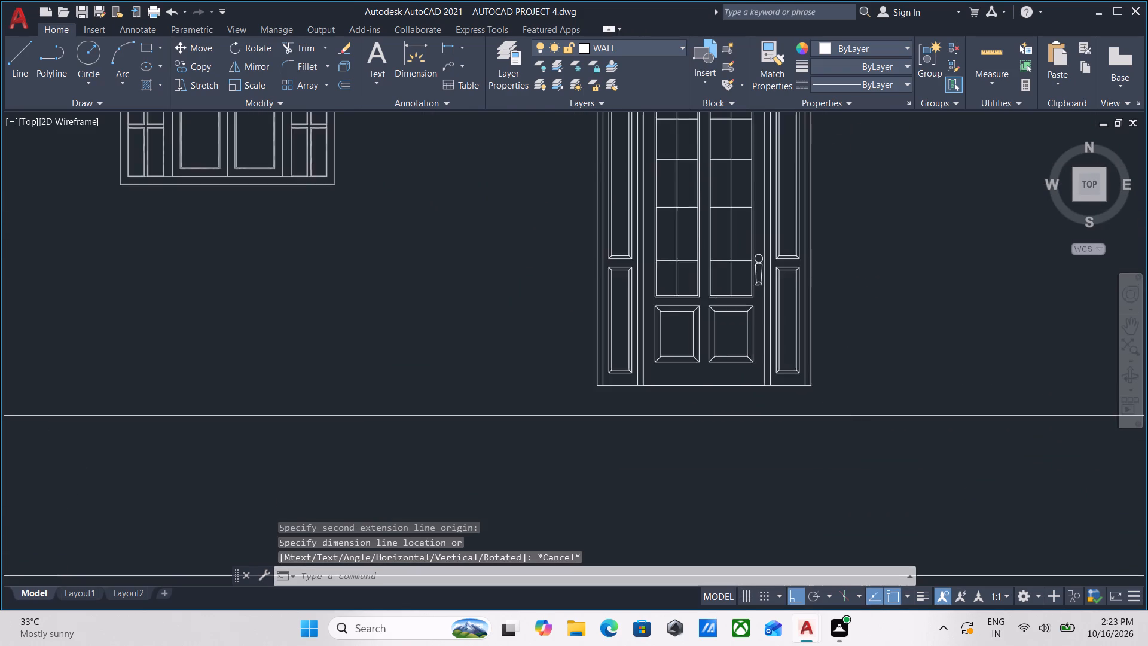
{"action": "left_click_drag", "start_coordinate": [829, 386], "coordinate": [819, 382]}
{"action": "left_click", "coordinate": [719, 320]}
{"action": "middle_click_drag", "start_coordinate": [720, 334], "coordinate": [761, 425]}
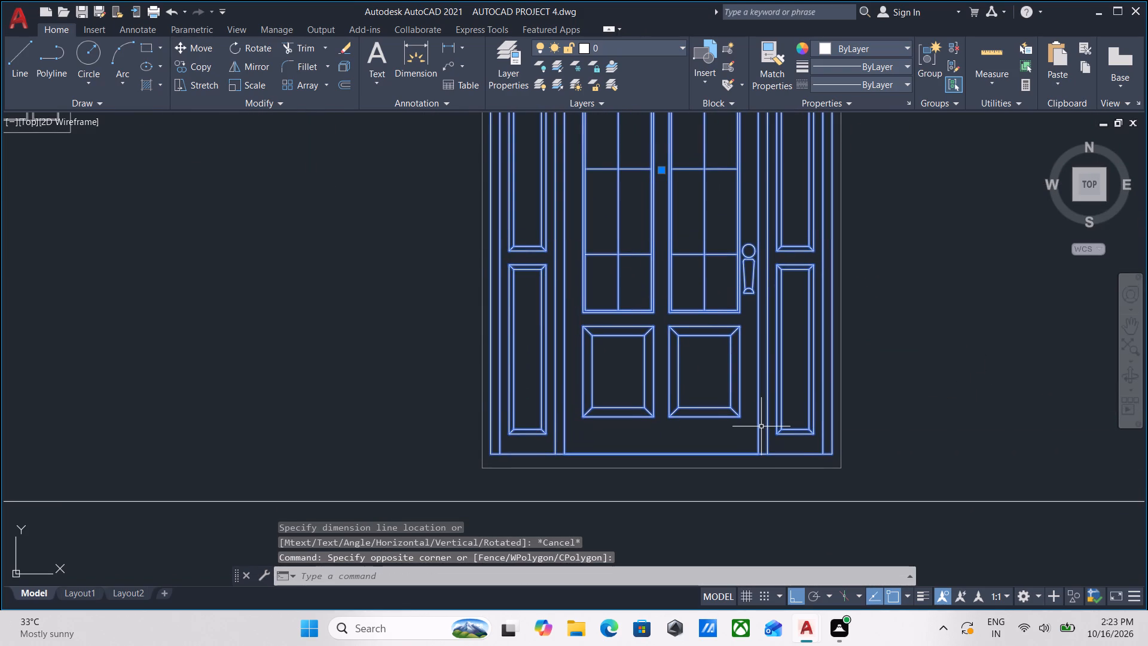
{"action": "type", "text": "co"}
{"action": "key", "text": "Return"}
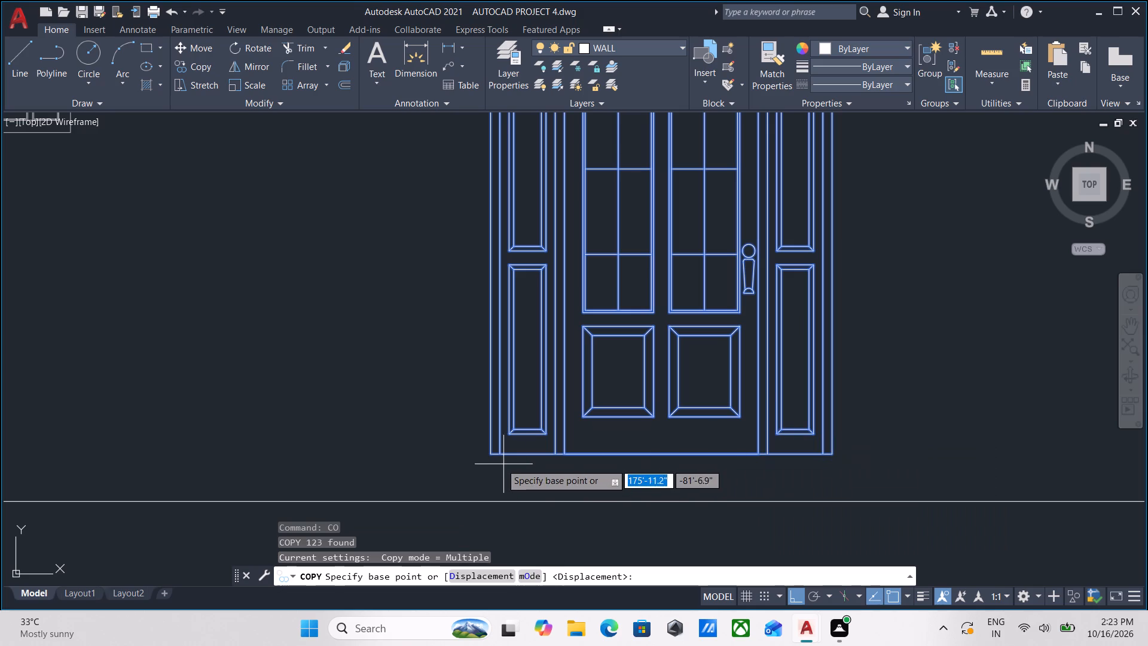
{"action": "left_click", "coordinate": [489, 450]}
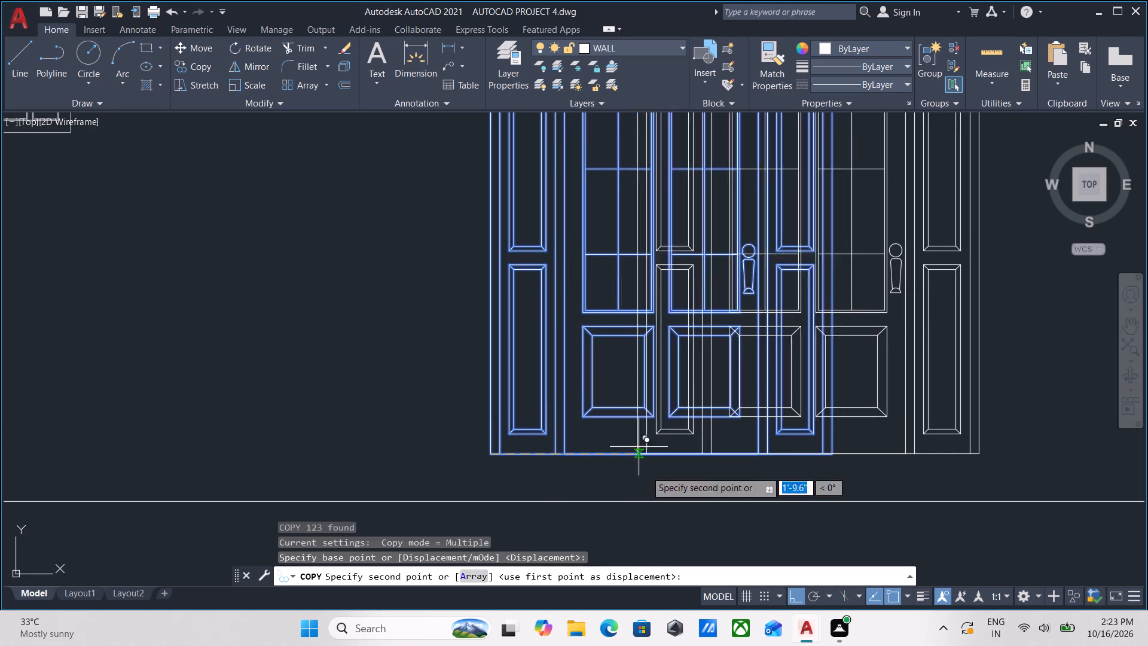
{"action": "key", "text": "F8"}
{"action": "scroll", "coordinate": [688, 506], "scroll_direction": "down", "scroll_amount": 3}
{"action": "middle_click_drag", "start_coordinate": [694, 506], "coordinate": [387, 449]}
{"action": "scroll", "coordinate": [586, 432], "scroll_direction": "down", "scroll_amount": 1}
{"action": "middle_click_drag", "start_coordinate": [586, 433], "coordinate": [446, 339]}
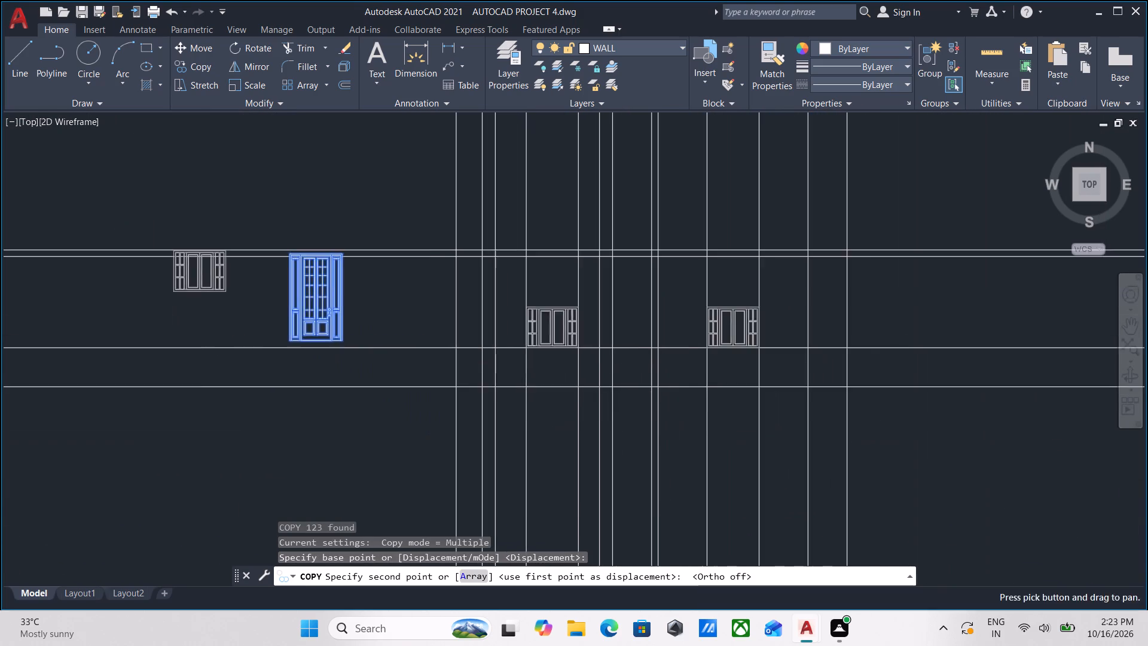
{"action": "scroll", "coordinate": [530, 394], "scroll_direction": "down", "scroll_amount": 2}
{"action": "middle_click_drag", "start_coordinate": [530, 394], "coordinate": [530, 499]}
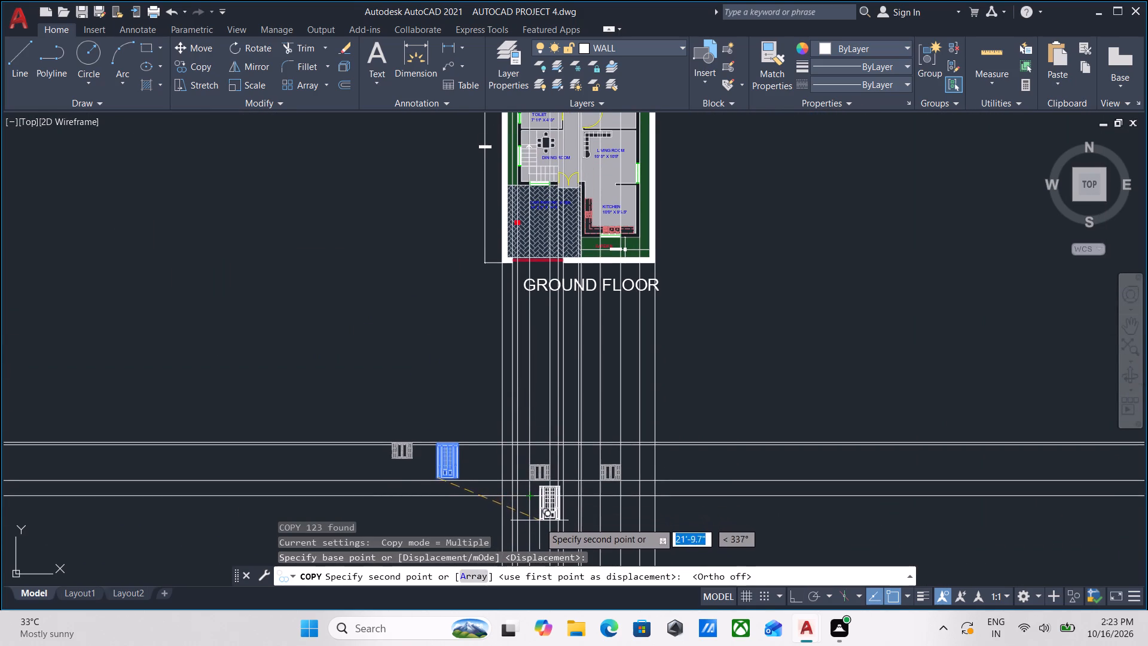
{"action": "scroll", "coordinate": [546, 558], "scroll_direction": "up", "scroll_amount": 2}
{"action": "scroll", "coordinate": [576, 483], "scroll_direction": "up", "scroll_amount": 3}
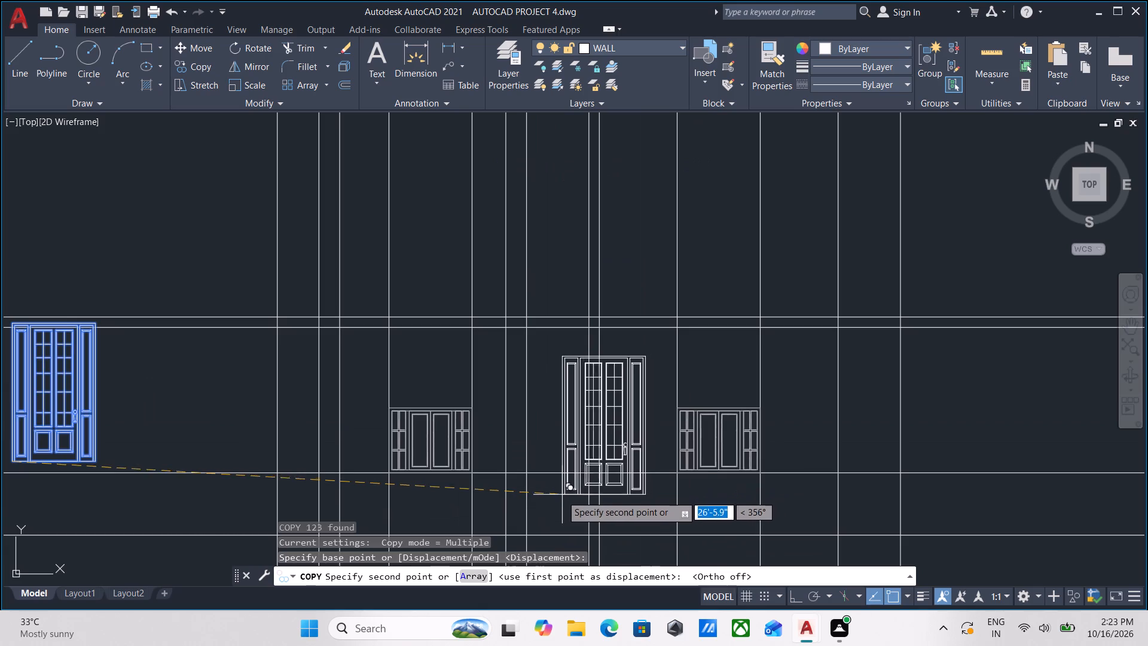
{"action": "scroll", "coordinate": [542, 504], "scroll_direction": "down", "scroll_amount": 1}
{"action": "middle_click_drag", "start_coordinate": [542, 504], "coordinate": [709, 522]}
{"action": "scroll", "coordinate": [709, 522], "scroll_direction": "down", "scroll_amount": 2}
{"action": "middle_click_drag", "start_coordinate": [709, 522], "coordinate": [710, 502]}
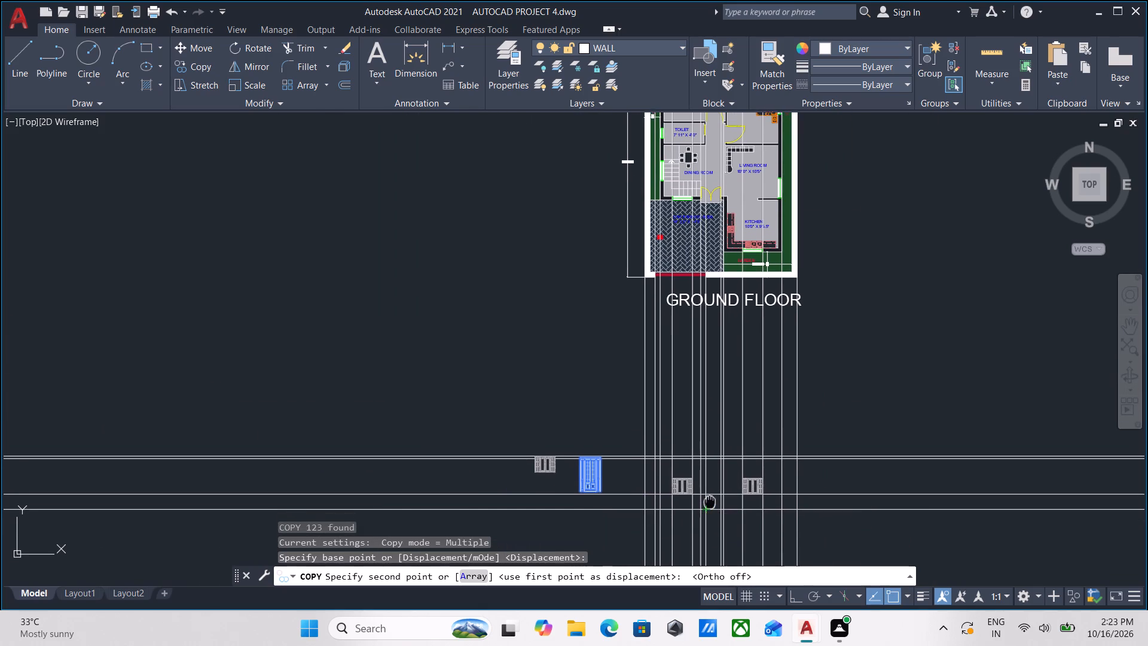
{"action": "middle_click_drag", "start_coordinate": [710, 502], "coordinate": [710, 486]}
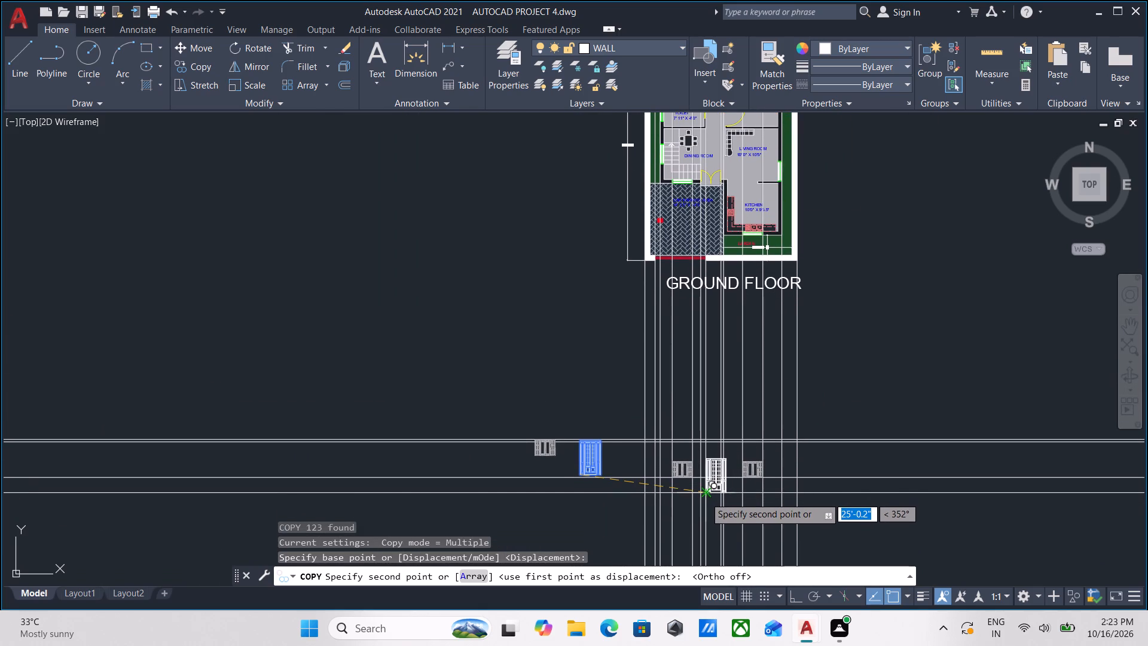
{"action": "scroll", "coordinate": [705, 497], "scroll_direction": "up", "scroll_amount": 2}
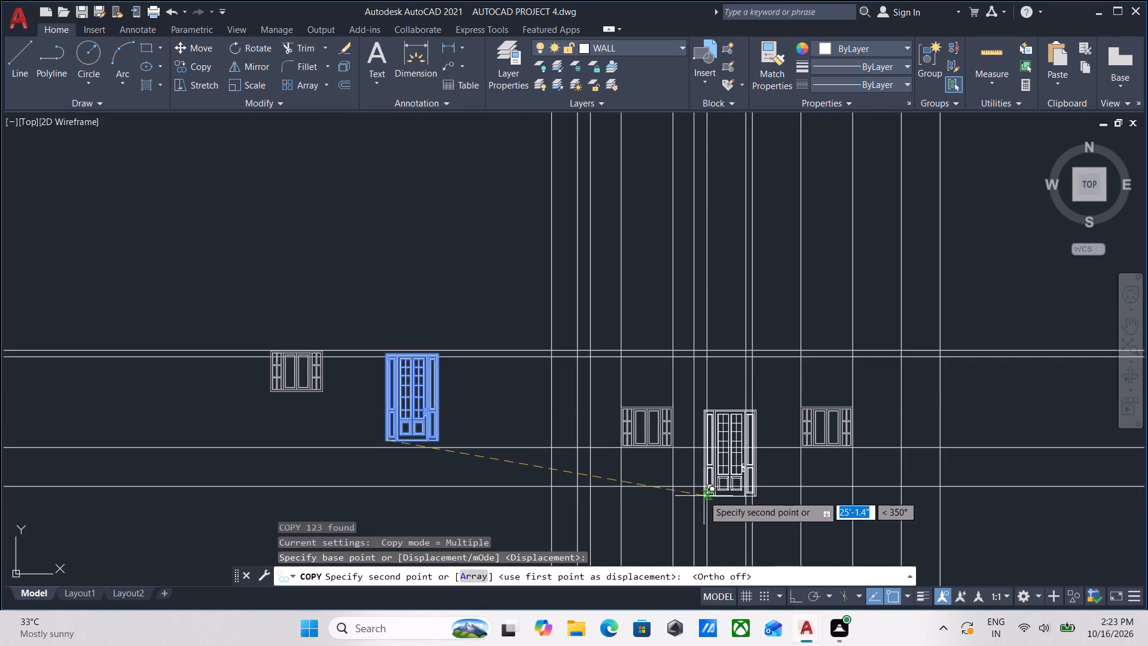
{"action": "scroll", "coordinate": [692, 489], "scroll_direction": "up", "scroll_amount": 3}
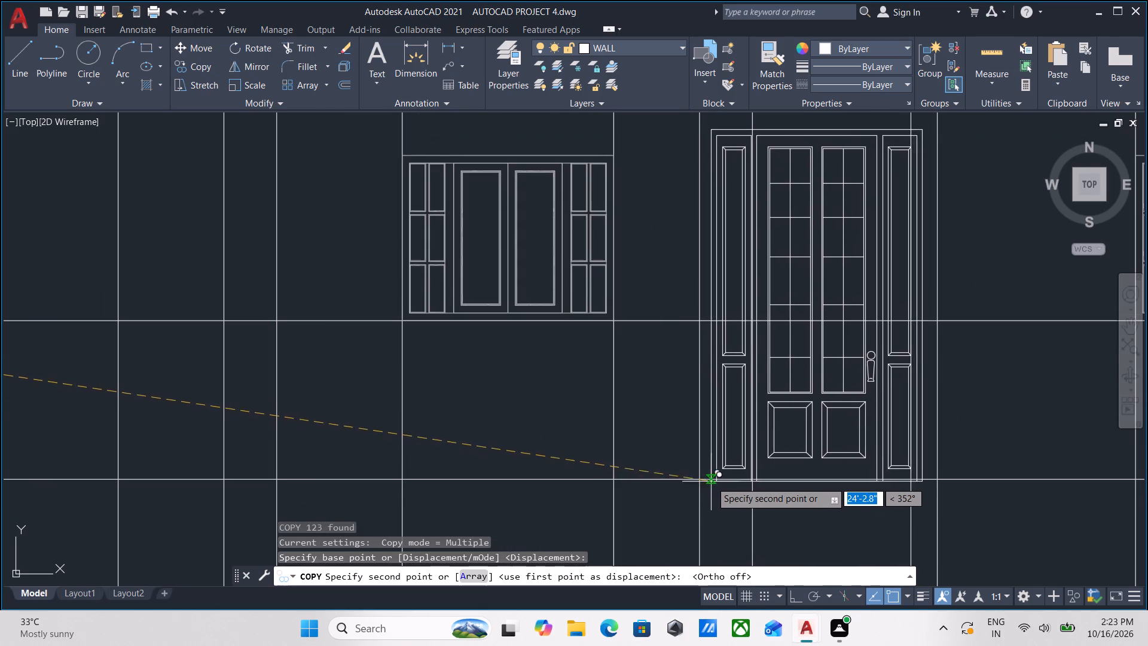
{"action": "left_click", "coordinate": [702, 480]}
{"action": "scroll", "coordinate": [706, 477], "scroll_direction": "down", "scroll_amount": 2}
{"action": "middle_click_drag", "start_coordinate": [706, 477], "coordinate": [668, 514]}
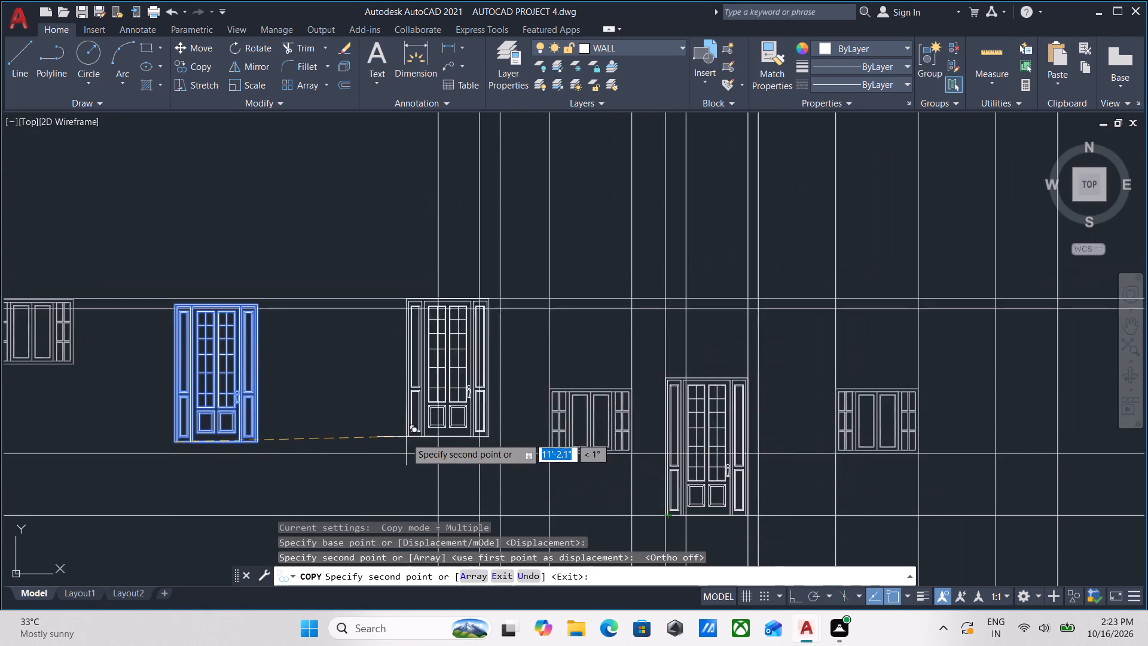
{"action": "scroll", "coordinate": [404, 438], "scroll_direction": "down", "scroll_amount": 2}
{"action": "middle_click_drag", "start_coordinate": [404, 438], "coordinate": [503, 435]}
{"action": "middle_click_drag", "start_coordinate": [466, 336], "coordinate": [506, 388]}
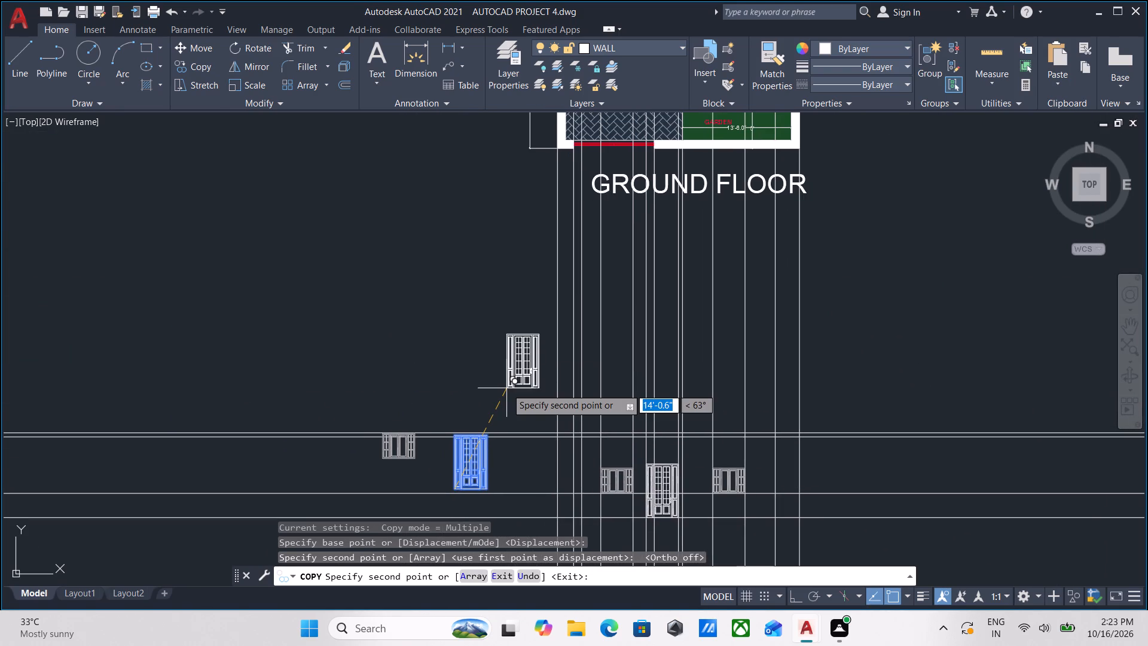
Check the placed door and windows against the ground-floor plan and its projected verticals, and end the copy command.
{"action": "scroll", "coordinate": [510, 403], "scroll_direction": "up", "scroll_amount": 1}
{"action": "middle_click_drag", "start_coordinate": [510, 403], "coordinate": [342, 395]}
{"action": "scroll", "coordinate": [358, 387], "scroll_direction": "down", "scroll_amount": 1}
{"action": "middle_click_drag", "start_coordinate": [358, 387], "coordinate": [378, 414]}
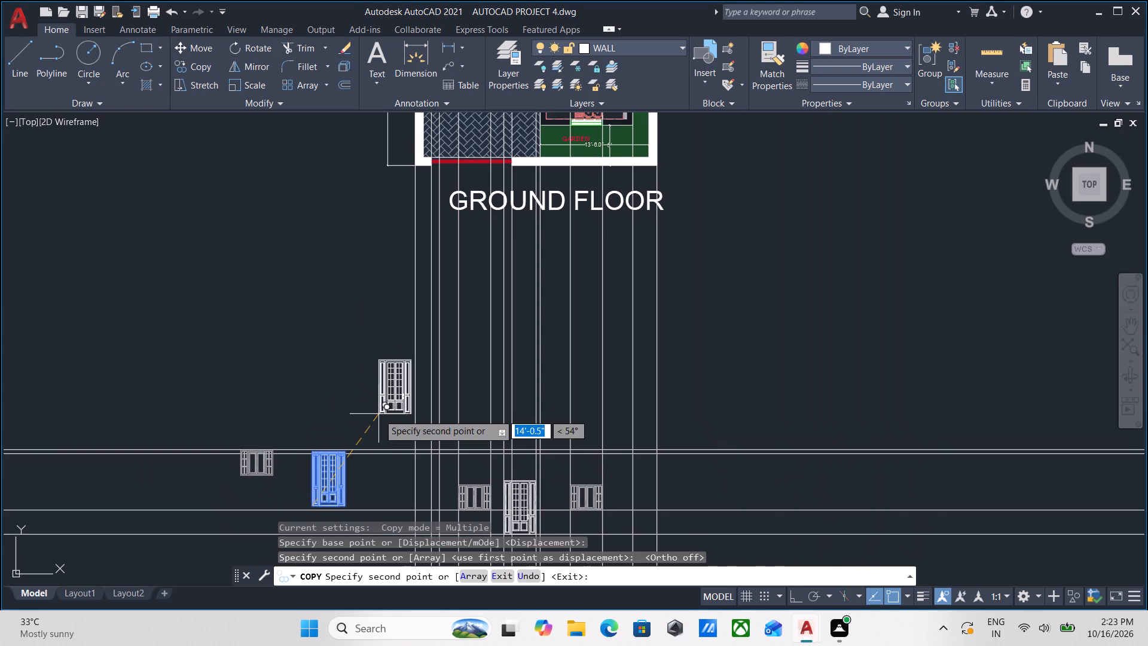
{"action": "middle_click_drag", "start_coordinate": [367, 381], "coordinate": [377, 415]}
{"action": "middle_click_drag", "start_coordinate": [388, 371], "coordinate": [388, 373]}
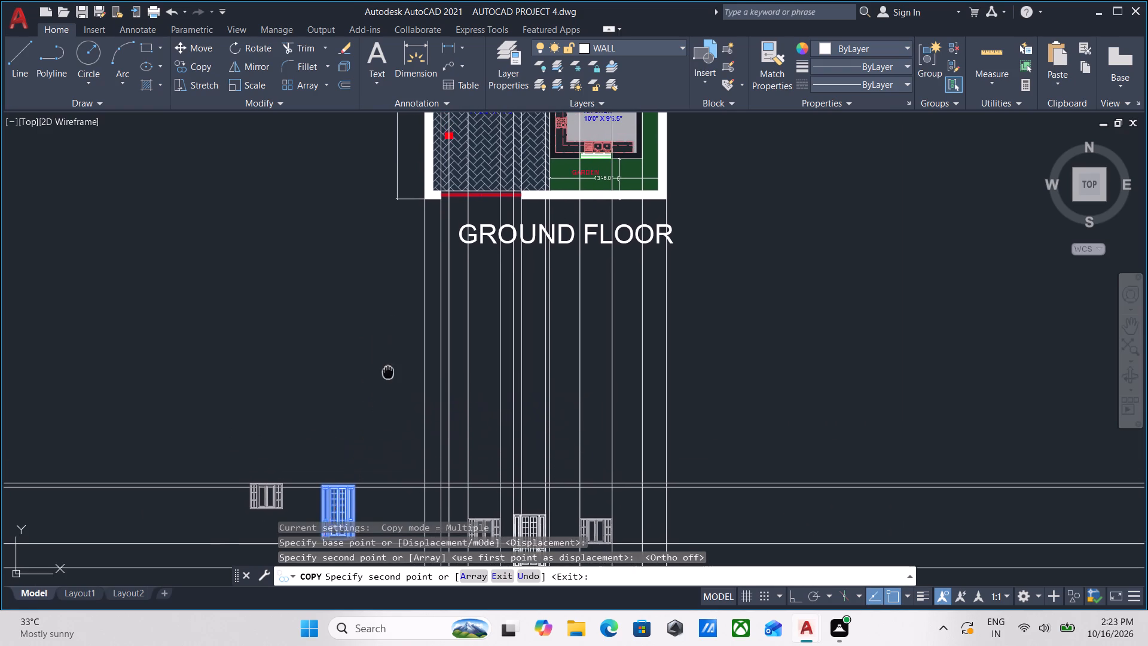
{"action": "middle_click_drag", "start_coordinate": [388, 373], "coordinate": [394, 401]}
{"action": "middle_click_drag", "start_coordinate": [395, 386], "coordinate": [398, 398]}
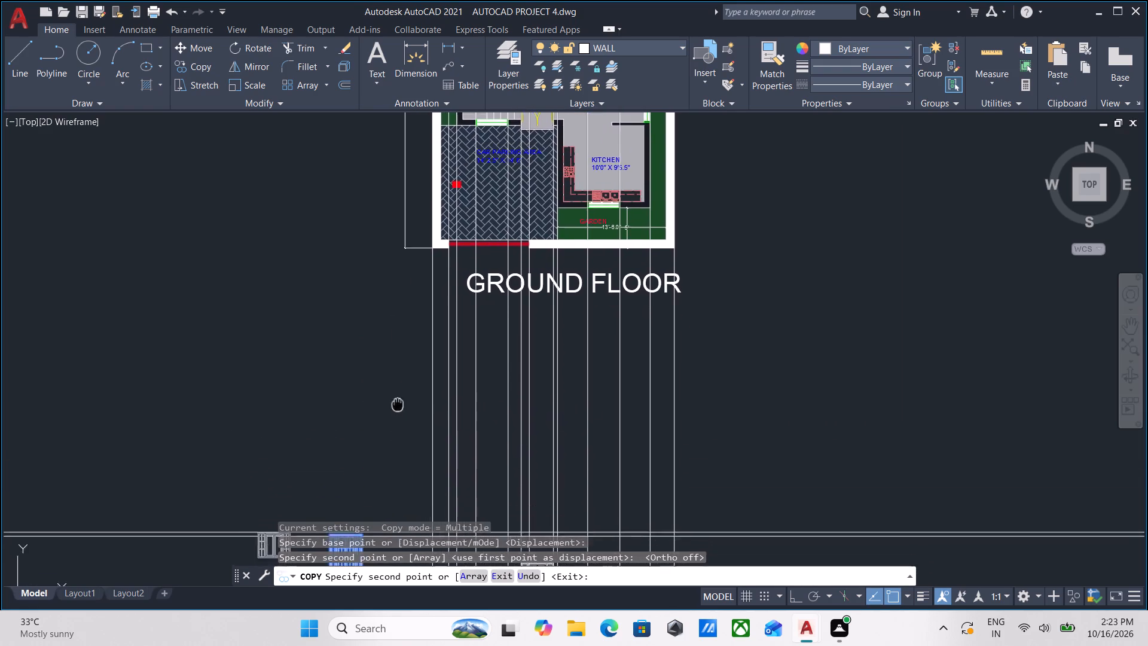
{"action": "middle_click_drag", "start_coordinate": [398, 398], "coordinate": [429, 278]}
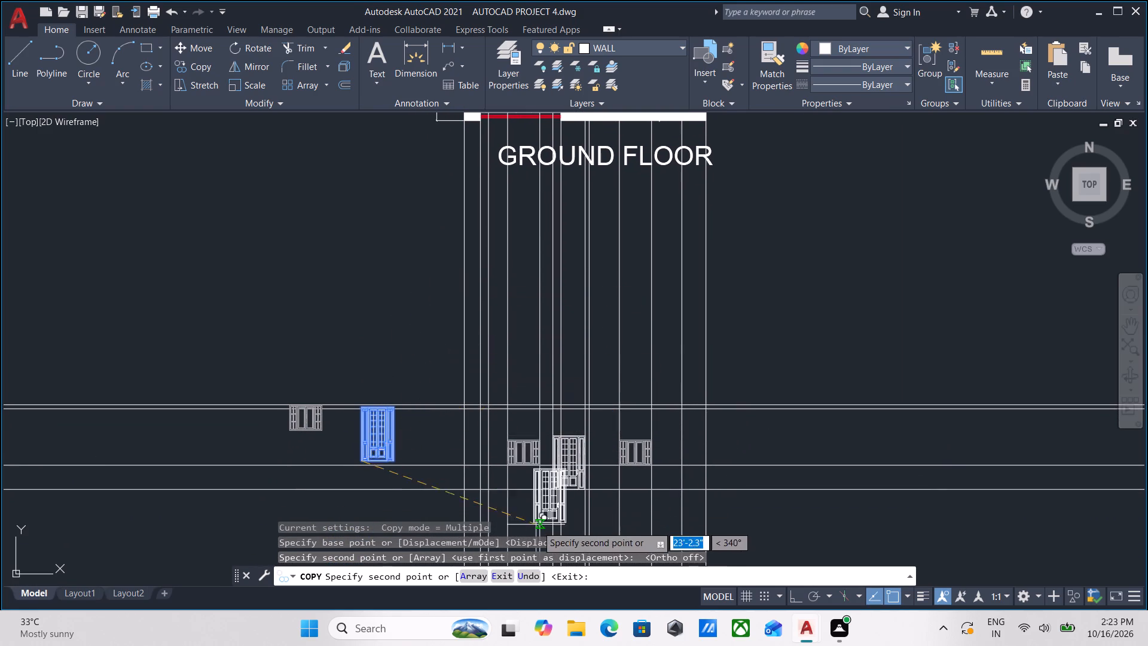
{"action": "scroll", "coordinate": [540, 525], "scroll_direction": "up", "scroll_amount": 2}
{"action": "middle_click_drag", "start_coordinate": [527, 520], "coordinate": [563, 616]}
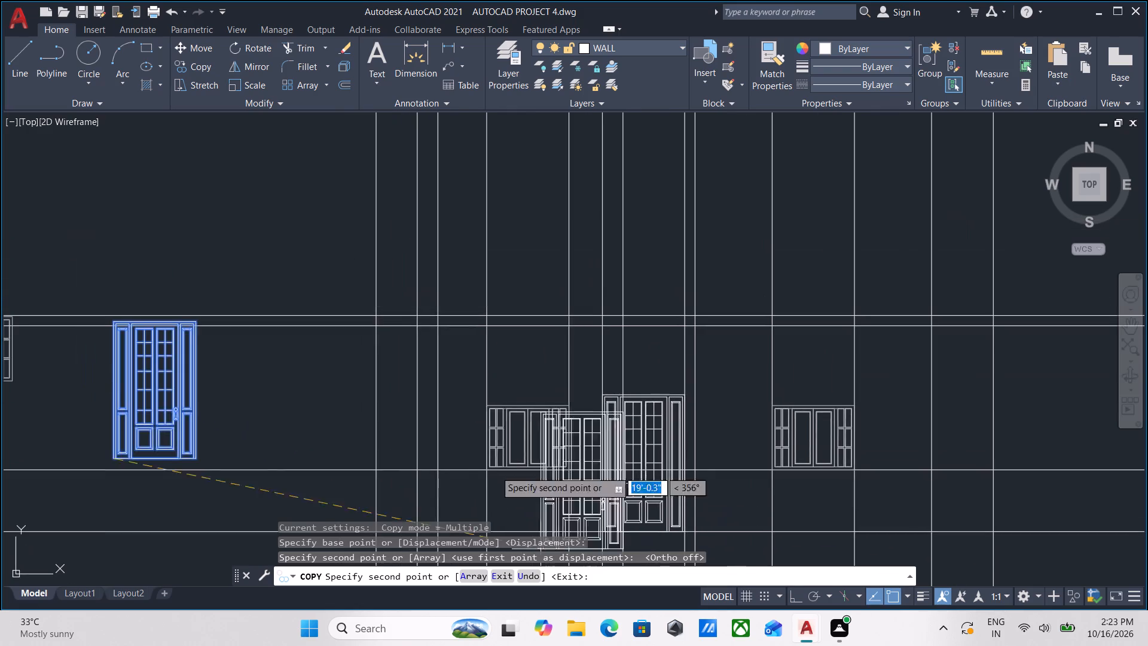
{"action": "middle_click_drag", "start_coordinate": [298, 270], "coordinate": [442, 369]}
{"action": "scroll", "coordinate": [379, 327], "scroll_direction": "down", "scroll_amount": 2}
{"action": "middle_click_drag", "start_coordinate": [379, 327], "coordinate": [396, 361]}
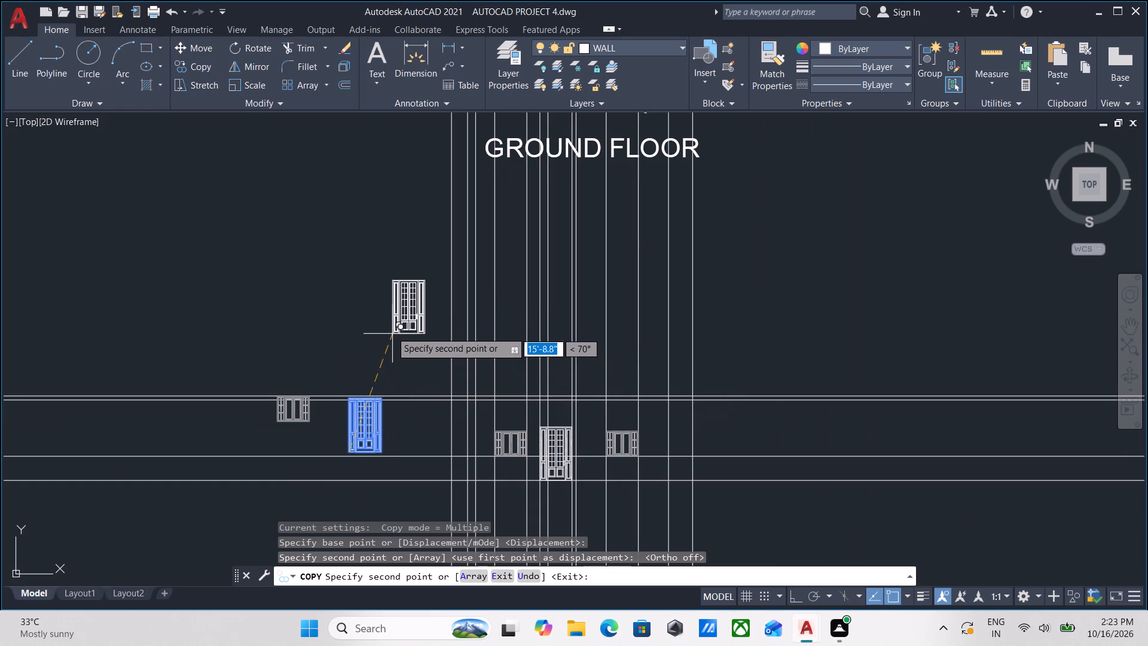
{"action": "middle_click_drag", "start_coordinate": [389, 330], "coordinate": [441, 400]}
{"action": "middle_click_drag", "start_coordinate": [433, 358], "coordinate": [444, 403]}
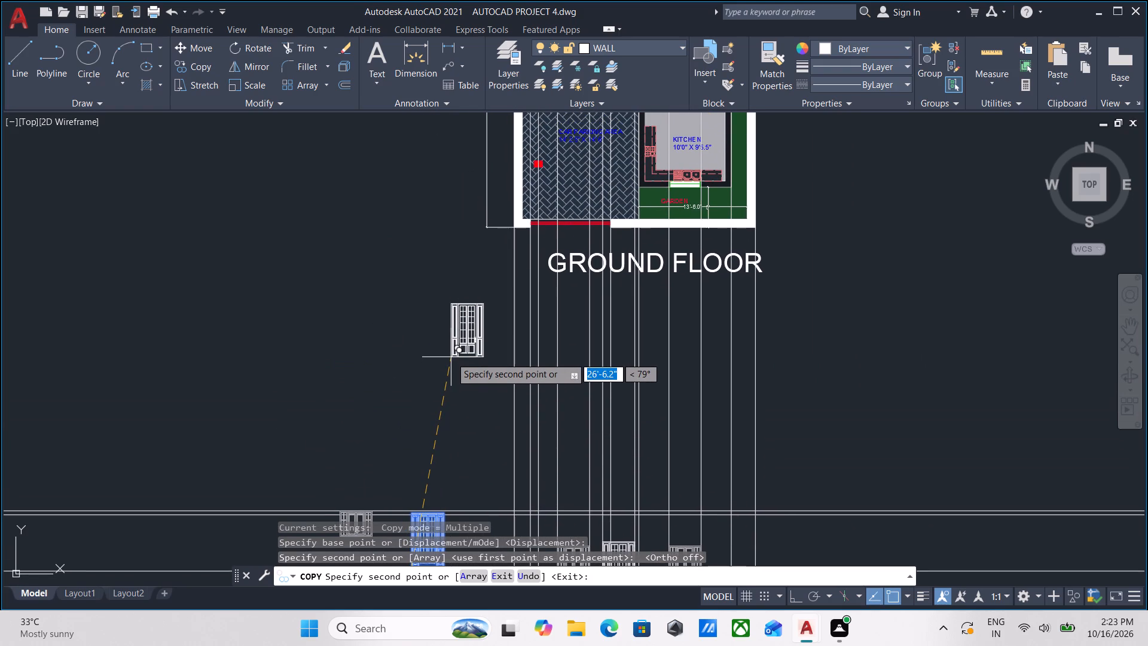
{"action": "middle_click_drag", "start_coordinate": [451, 357], "coordinate": [451, 359]}
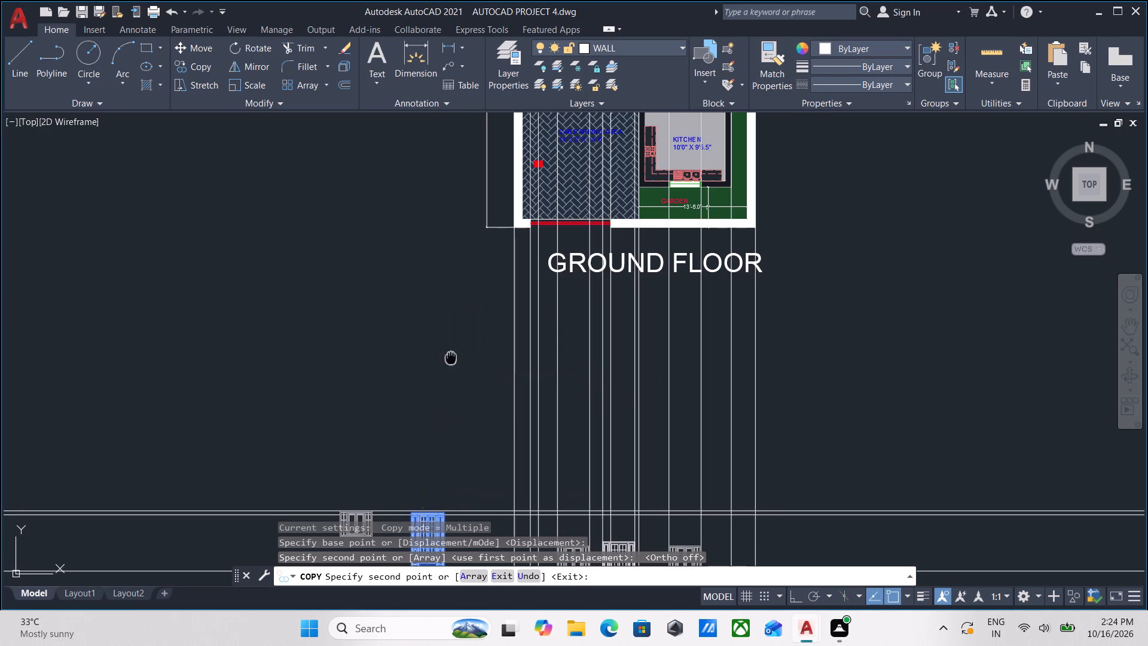
{"action": "middle_click_drag", "start_coordinate": [451, 359], "coordinate": [445, 448]}
{"action": "scroll", "coordinate": [445, 448], "scroll_direction": "down", "scroll_amount": 1}
{"action": "middle_click_drag", "start_coordinate": [445, 448], "coordinate": [520, 223]}
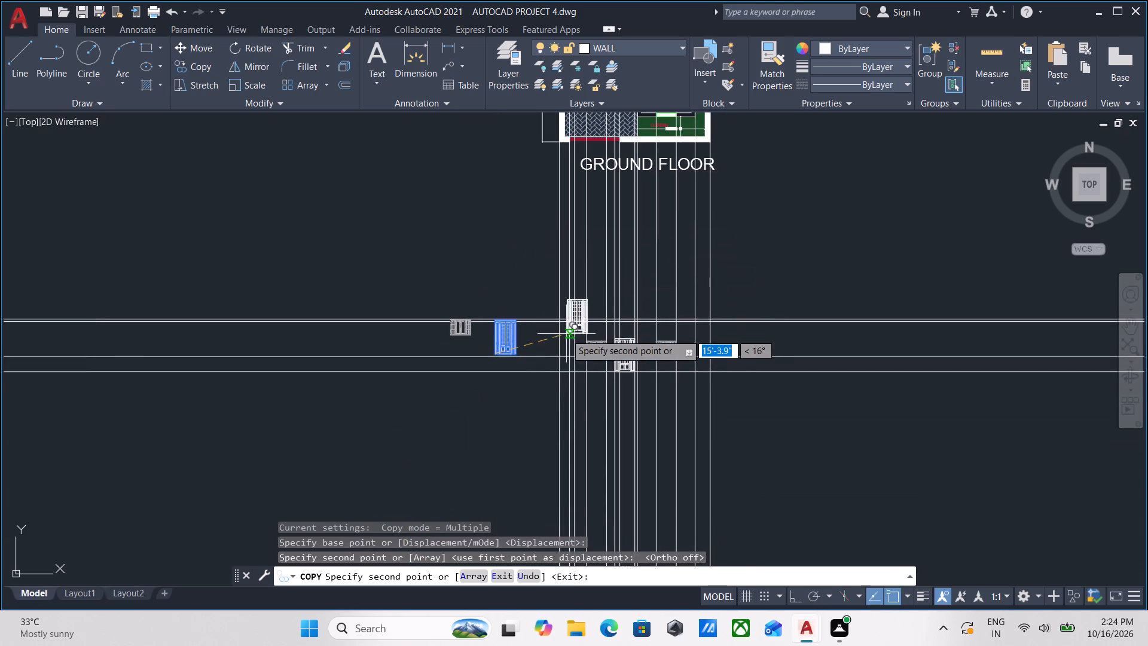
{"action": "scroll", "coordinate": [509, 283], "scroll_direction": "up", "scroll_amount": 1}
{"action": "middle_click_drag", "start_coordinate": [521, 273], "coordinate": [469, 389]}
{"action": "middle_click_drag", "start_coordinate": [500, 328], "coordinate": [477, 425]}
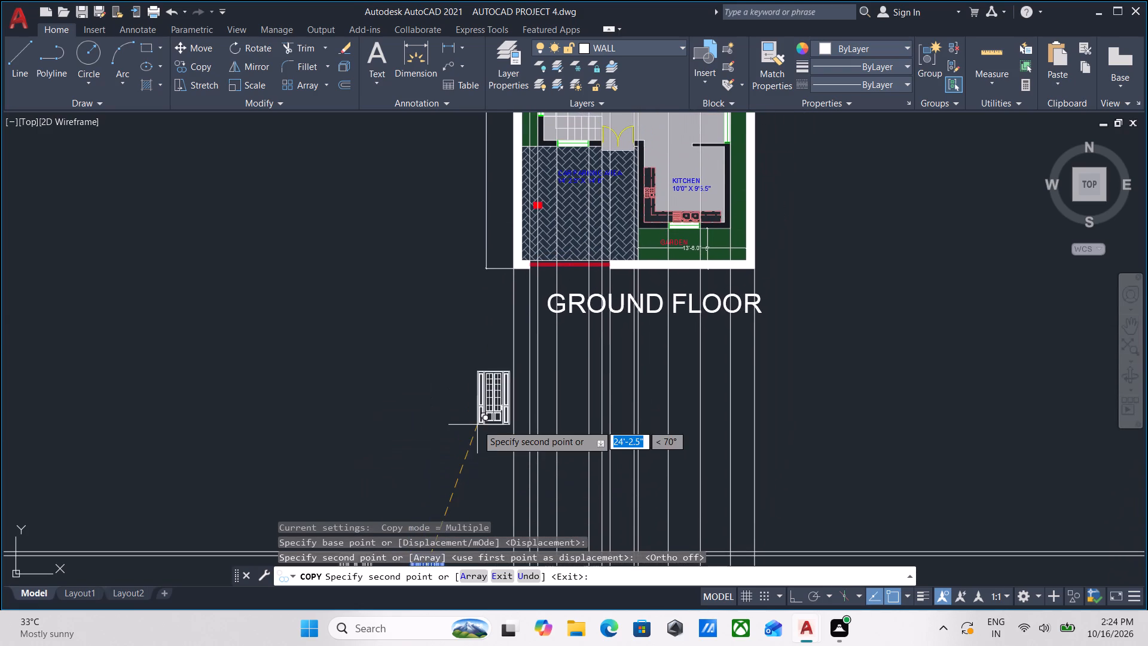
{"action": "middle_click_drag", "start_coordinate": [443, 368], "coordinate": [481, 237]}
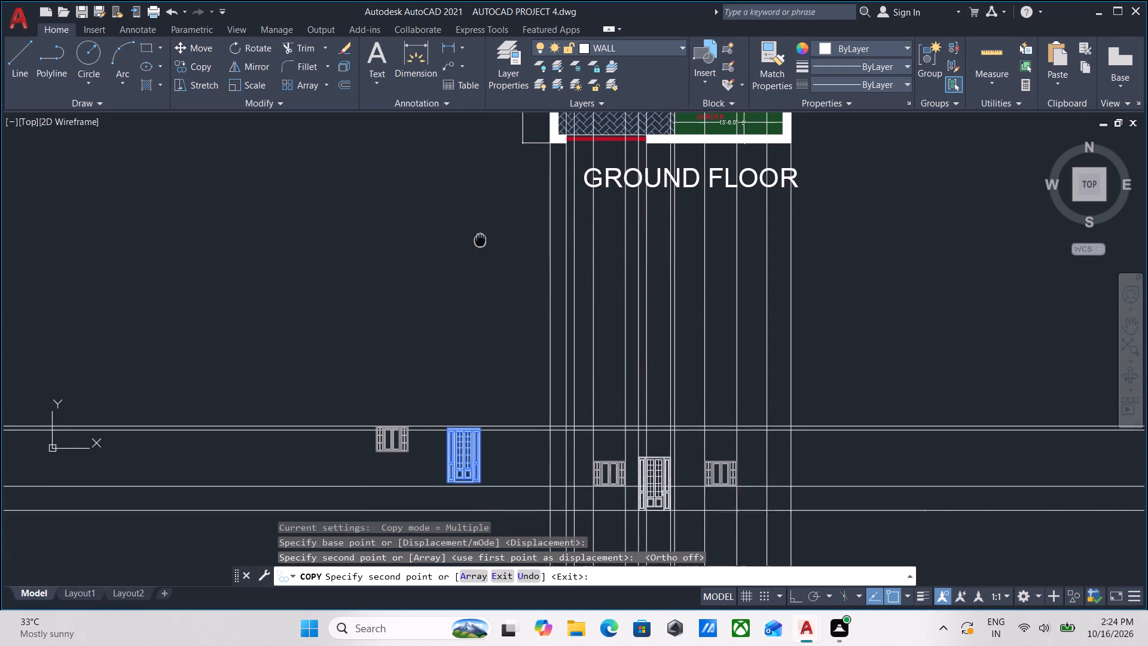
{"action": "middle_click_drag", "start_coordinate": [481, 237], "coordinate": [481, 234]}
{"action": "middle_click_drag", "start_coordinate": [478, 280], "coordinate": [454, 391]}
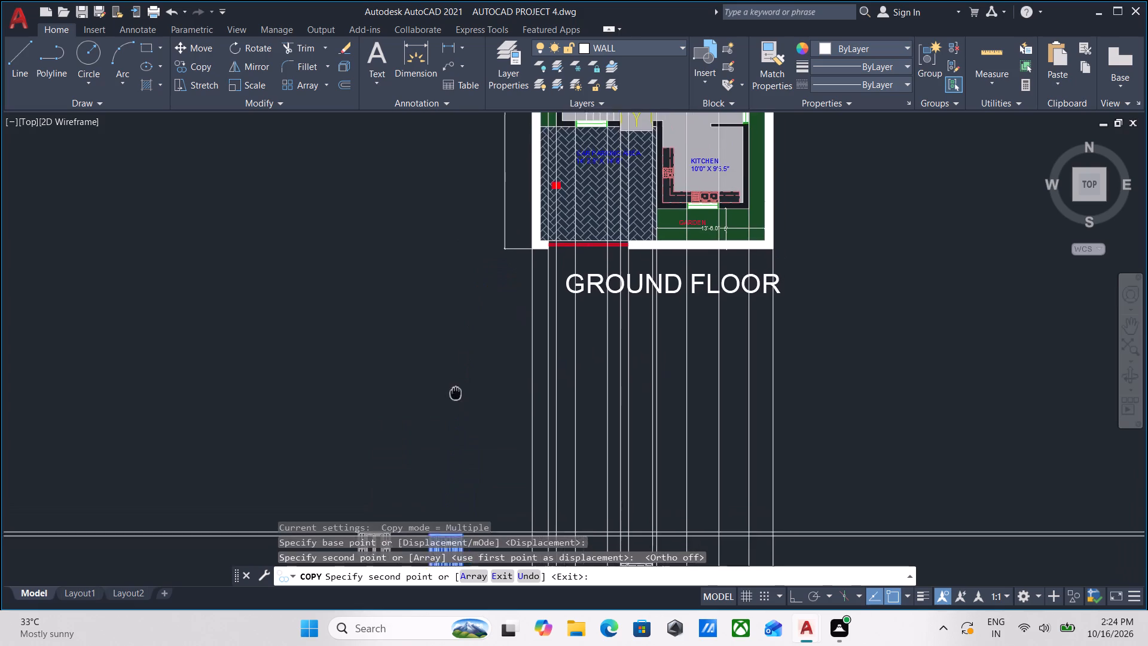
{"action": "middle_click_drag", "start_coordinate": [454, 391], "coordinate": [461, 318]}
{"action": "middle_click_drag", "start_coordinate": [462, 361], "coordinate": [471, 292]}
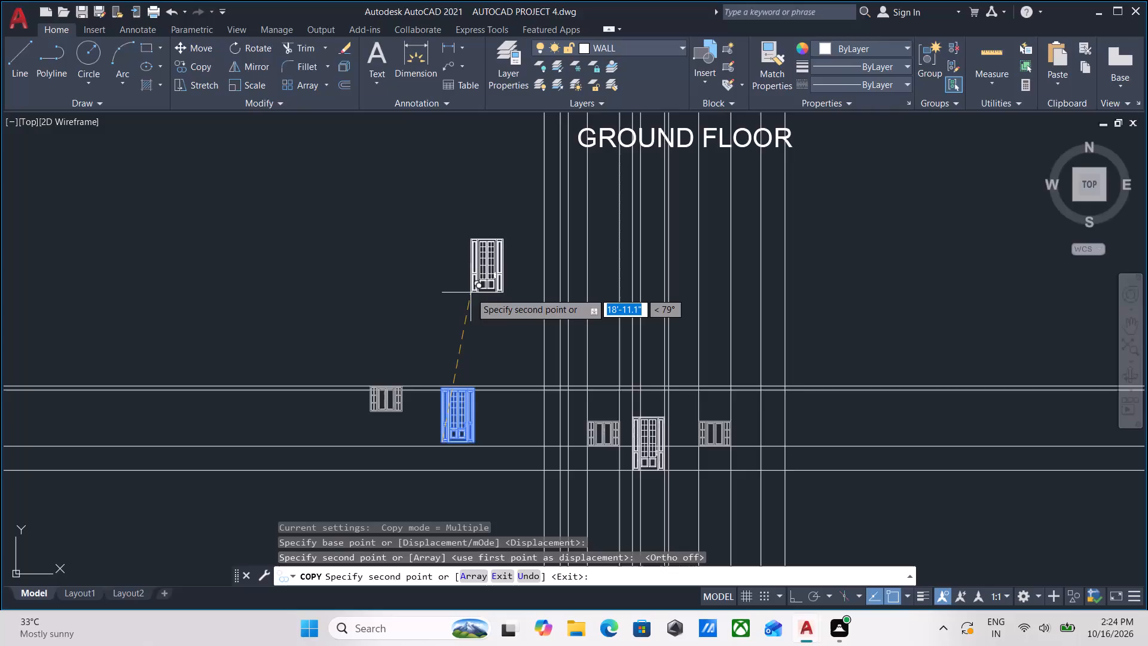
{"action": "key", "text": "Escape"}
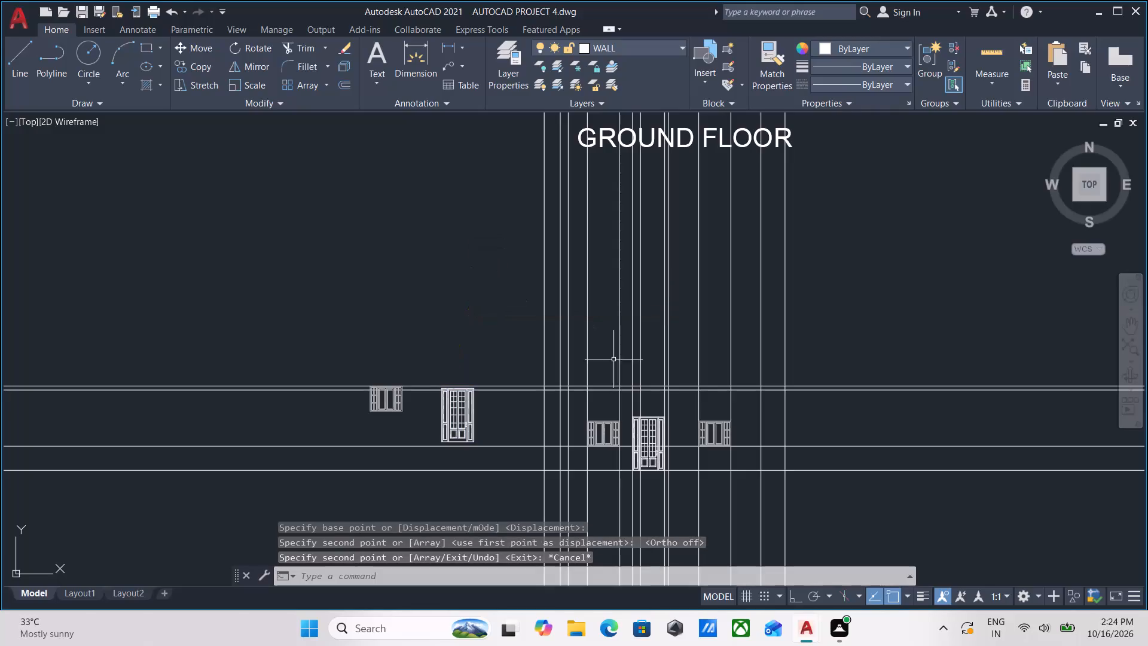
Erase the projected vertical line dropped from the outer face of the plan's right boundary wall.
{"action": "scroll", "coordinate": [728, 456], "scroll_direction": "up", "scroll_amount": 2}
{"action": "middle_click_drag", "start_coordinate": [739, 414], "coordinate": [729, 314]}
{"action": "scroll", "coordinate": [786, 477], "scroll_direction": "down", "scroll_amount": 1}
{"action": "middle_click_drag", "start_coordinate": [785, 477], "coordinate": [788, 396]}
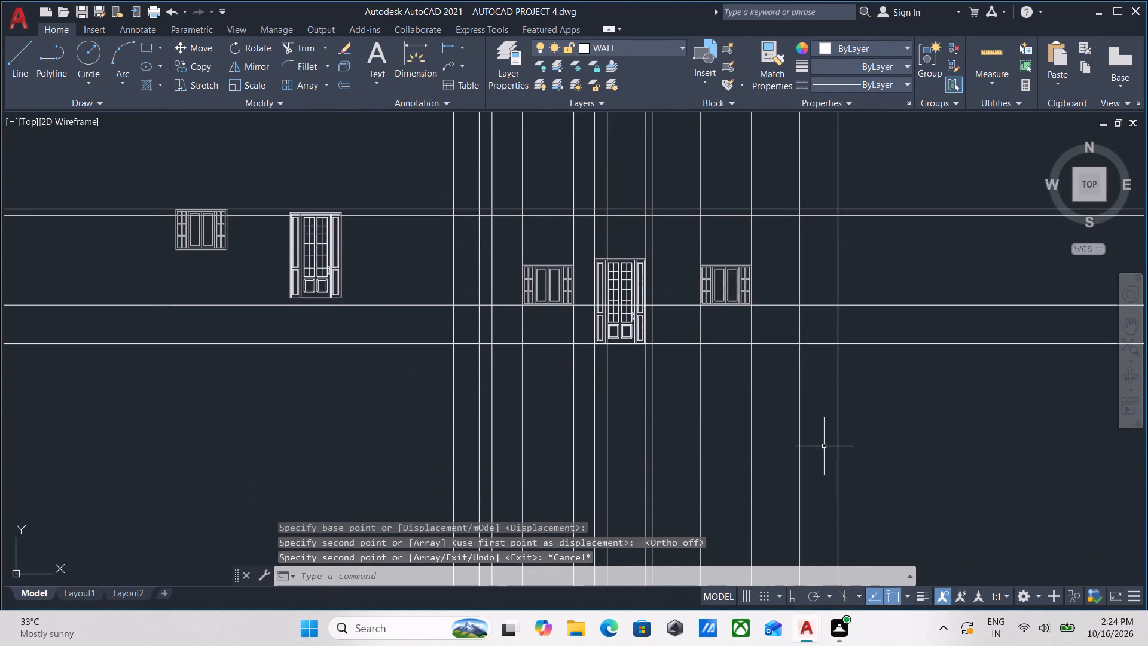
{"action": "scroll", "coordinate": [716, 455], "scroll_direction": "down", "scroll_amount": 1}
{"action": "middle_click_drag", "start_coordinate": [719, 491], "coordinate": [722, 571]}
{"action": "scroll", "coordinate": [717, 441], "scroll_direction": "down", "scroll_amount": 2}
{"action": "middle_click_drag", "start_coordinate": [717, 441], "coordinate": [711, 560]}
{"action": "scroll", "coordinate": [711, 505], "scroll_direction": "up", "scroll_amount": 2}
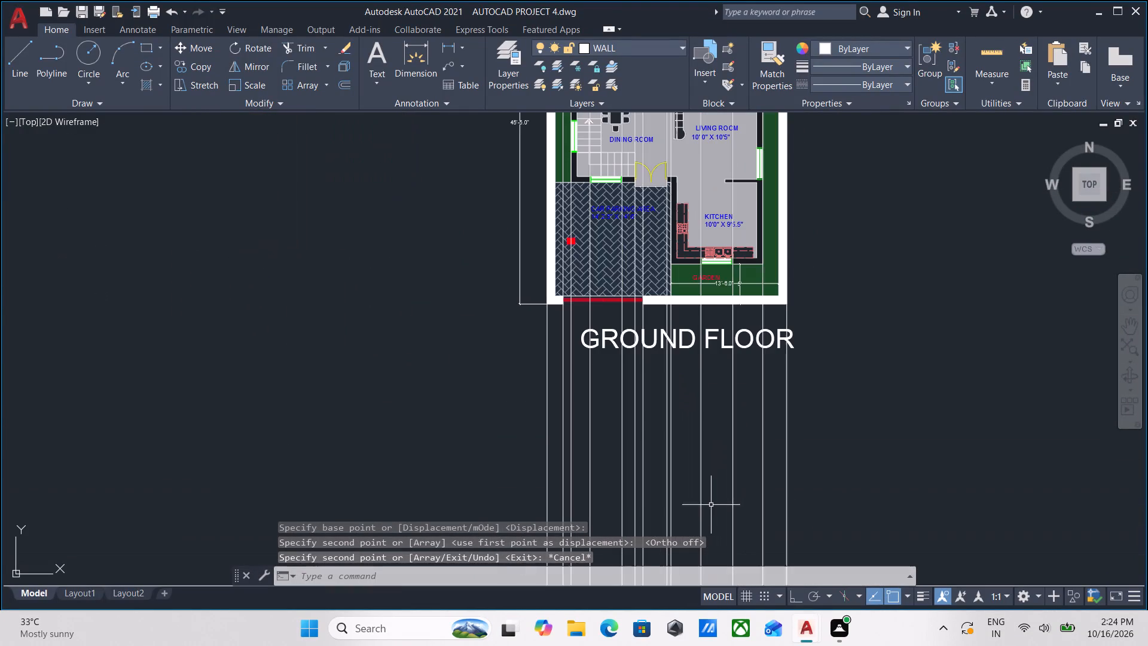
{"action": "scroll", "coordinate": [771, 457], "scroll_direction": "up", "scroll_amount": 1}
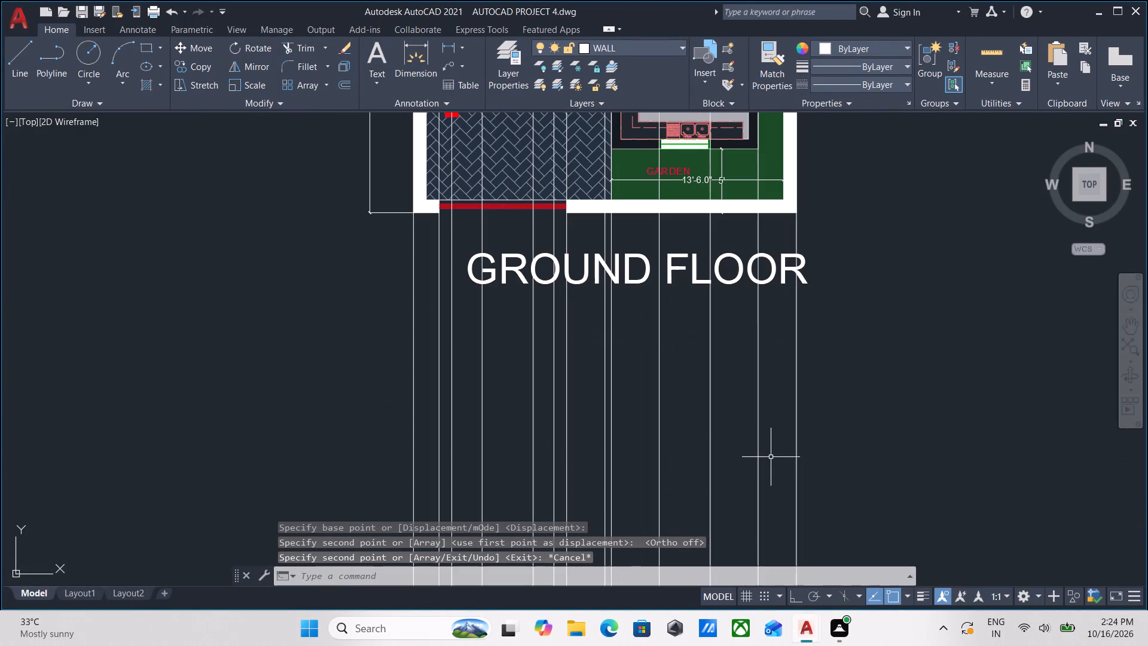
{"action": "scroll", "coordinate": [768, 449], "scroll_direction": "down", "scroll_amount": 1}
{"action": "middle_click_drag", "start_coordinate": [767, 444], "coordinate": [734, 413]}
{"action": "middle_click_drag", "start_coordinate": [734, 413], "coordinate": [740, 367]}
{"action": "left_click", "coordinate": [781, 409]}
{"action": "left_click", "coordinate": [753, 381]}
{"action": "right_click", "coordinate": [753, 381]}
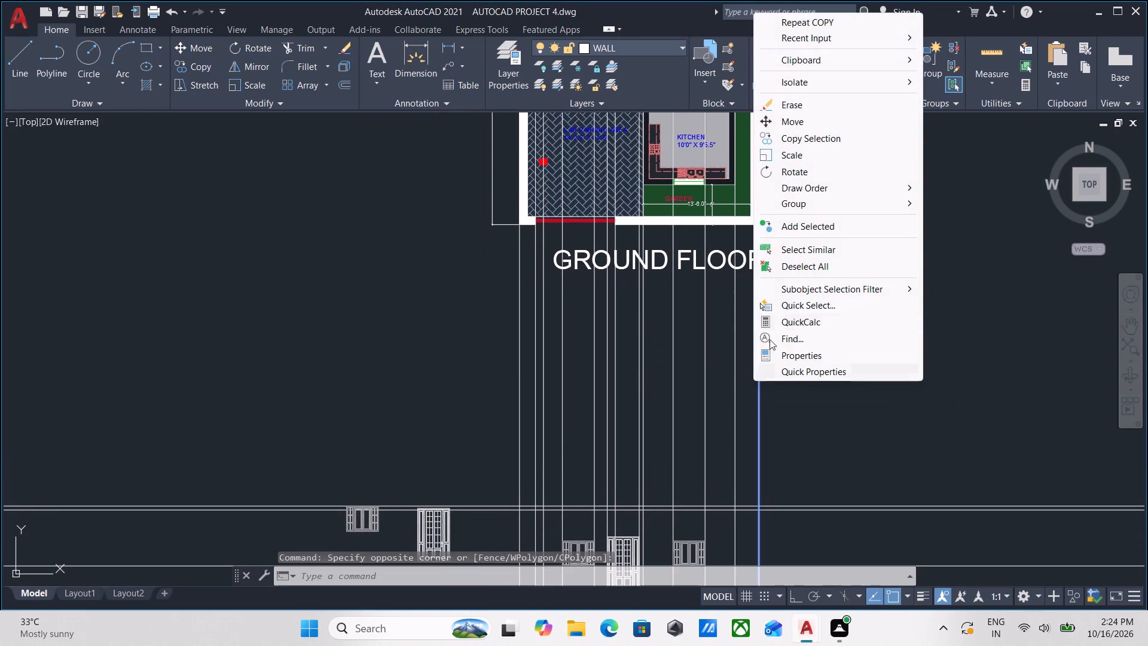
{"action": "left_click", "coordinate": [790, 109]}
Erase the projected vertical line dropped from the outer face of the plan's left boundary wall.
{"action": "scroll", "coordinate": [770, 362], "scroll_direction": "down", "scroll_amount": 1}
{"action": "middle_click_drag", "start_coordinate": [770, 362], "coordinate": [772, 354]}
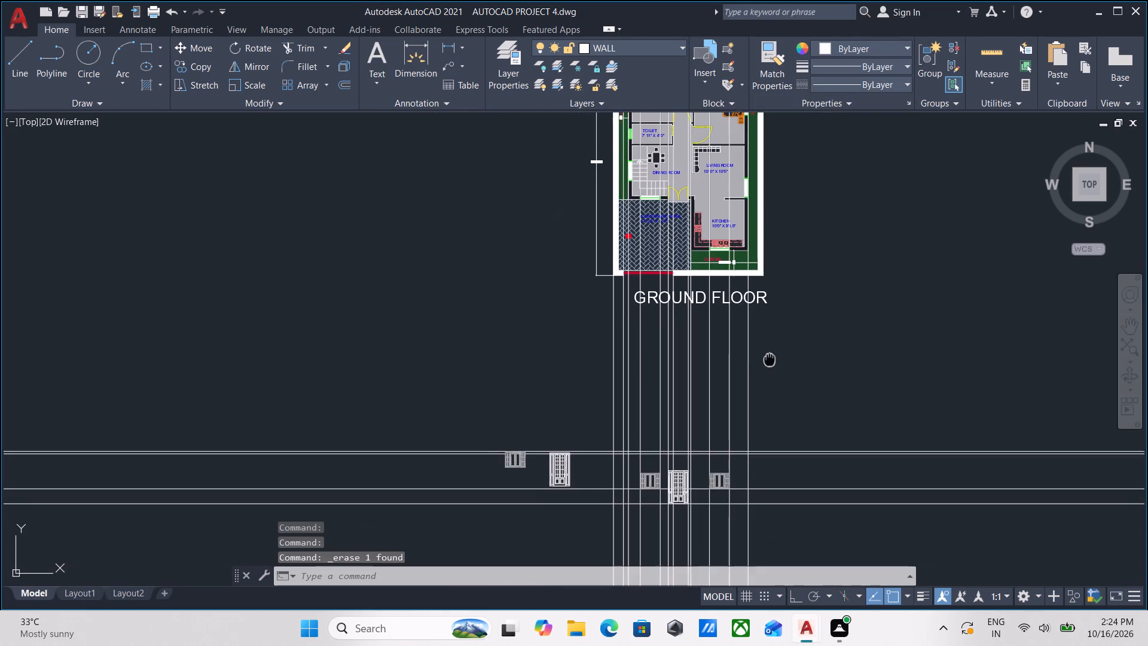
{"action": "middle_click_drag", "start_coordinate": [772, 354], "coordinate": [774, 342]}
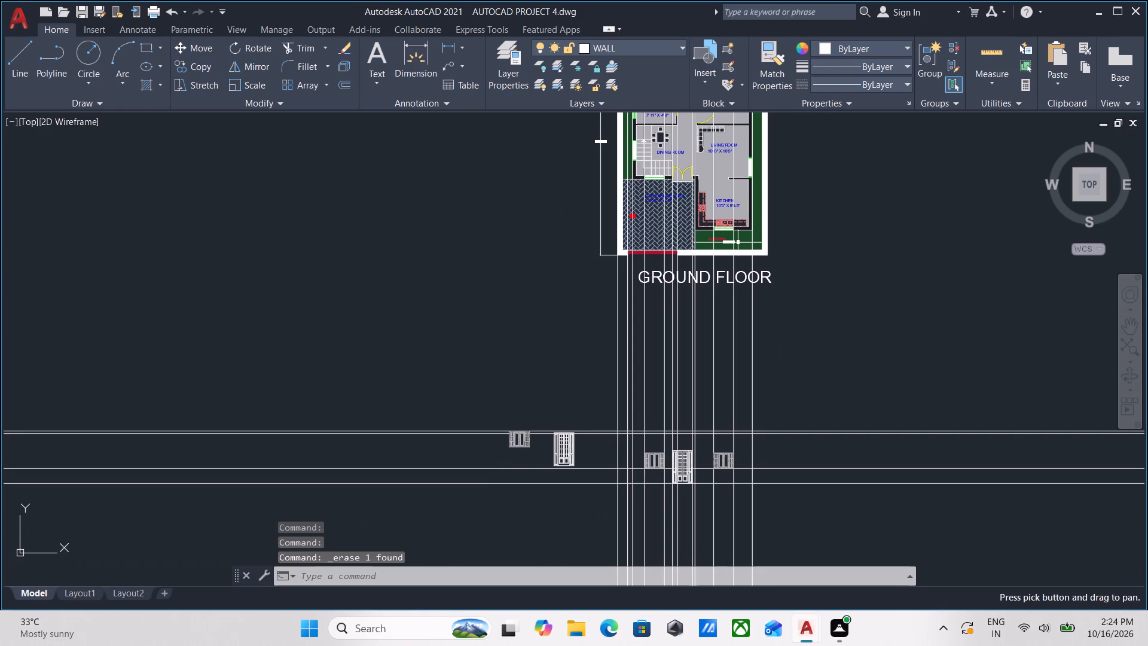
{"action": "scroll", "coordinate": [729, 373], "scroll_direction": "up", "scroll_amount": 1}
{"action": "scroll", "coordinate": [749, 371], "scroll_direction": "down", "scroll_amount": 1}
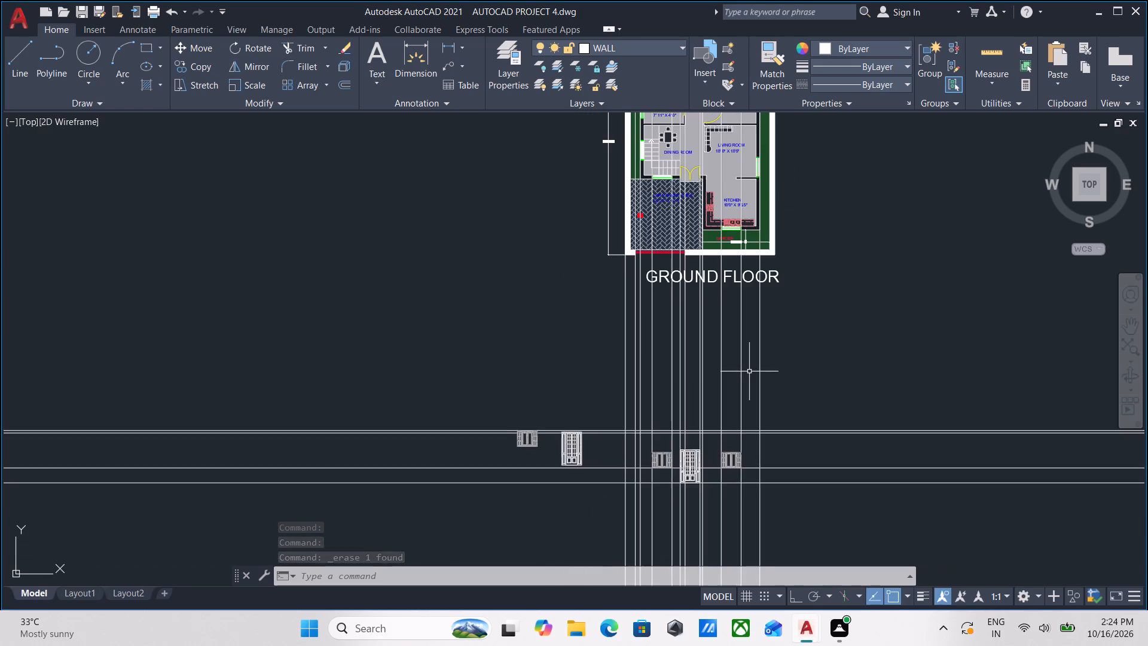
{"action": "middle_click_drag", "start_coordinate": [749, 371], "coordinate": [733, 405]}
{"action": "scroll", "coordinate": [734, 409], "scroll_direction": "up", "scroll_amount": 1}
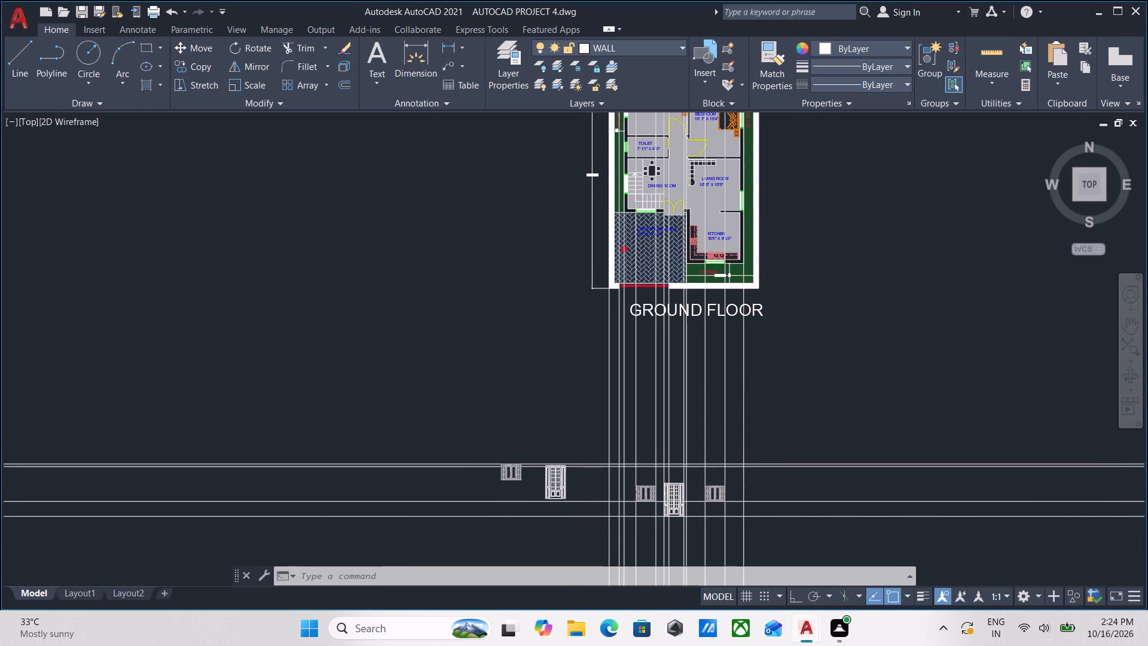
{"action": "left_click", "coordinate": [734, 409]}
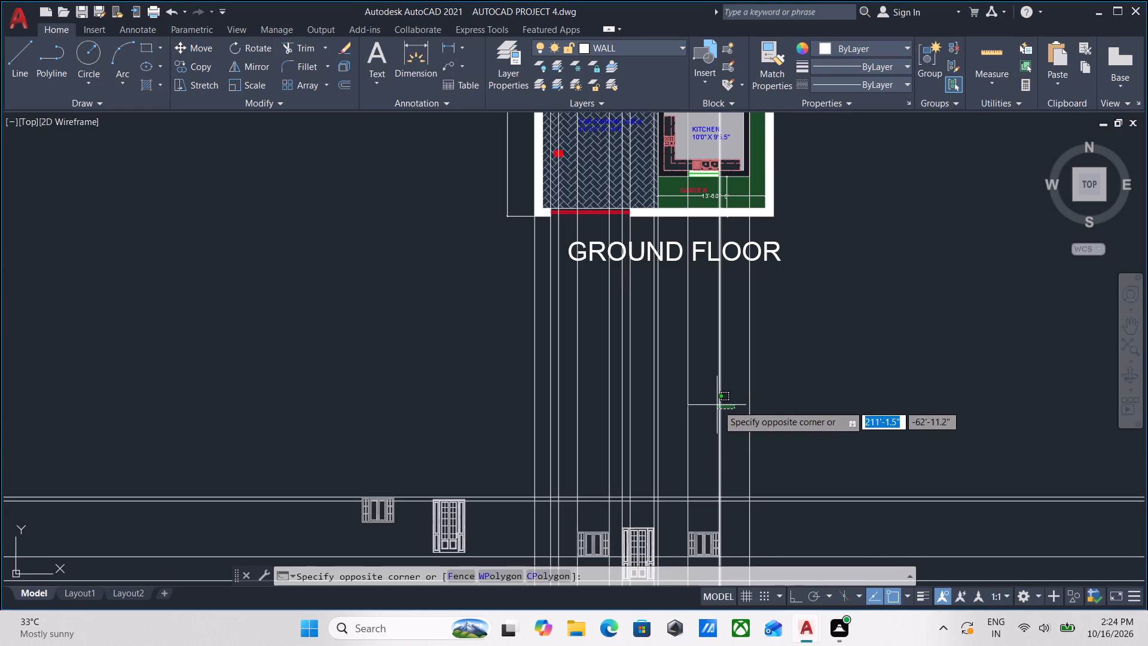
{"action": "left_click", "coordinate": [732, 406]}
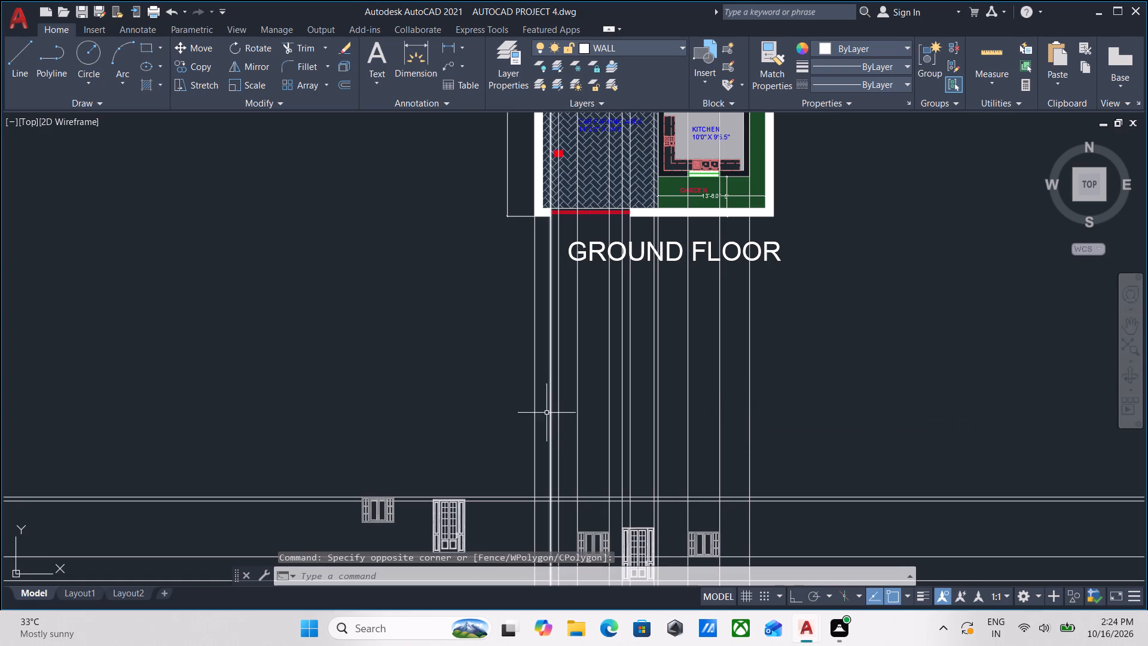
{"action": "left_click", "coordinate": [541, 404]}
{"action": "left_click", "coordinate": [521, 391]}
{"action": "right_click", "coordinate": [521, 391]}
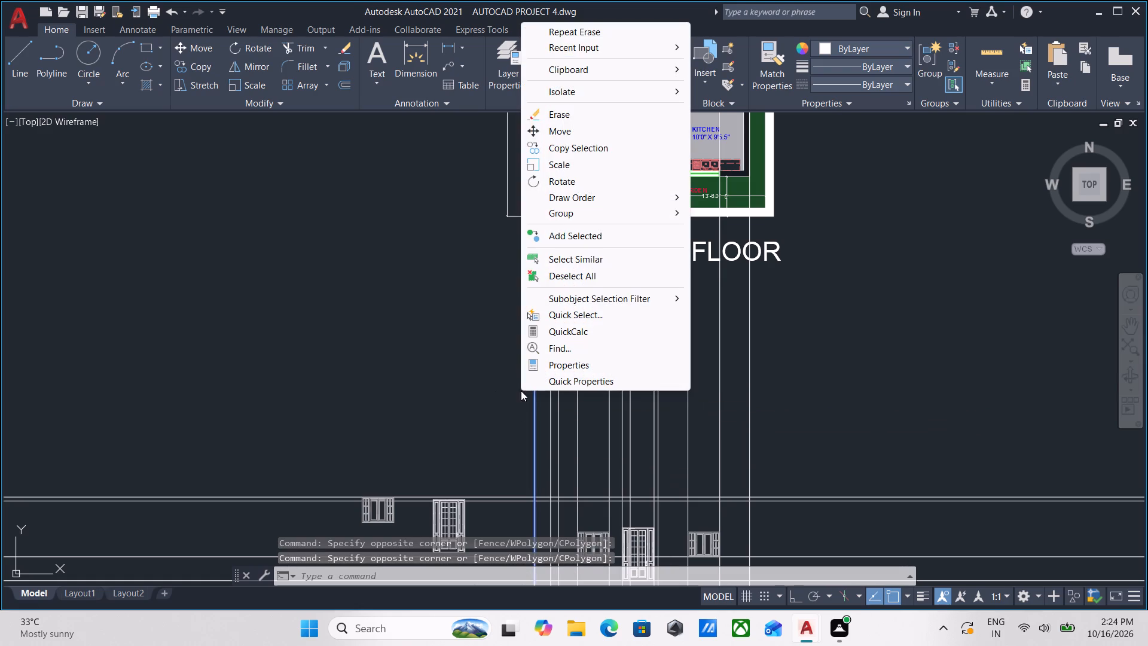
{"action": "left_click", "coordinate": [554, 111]}
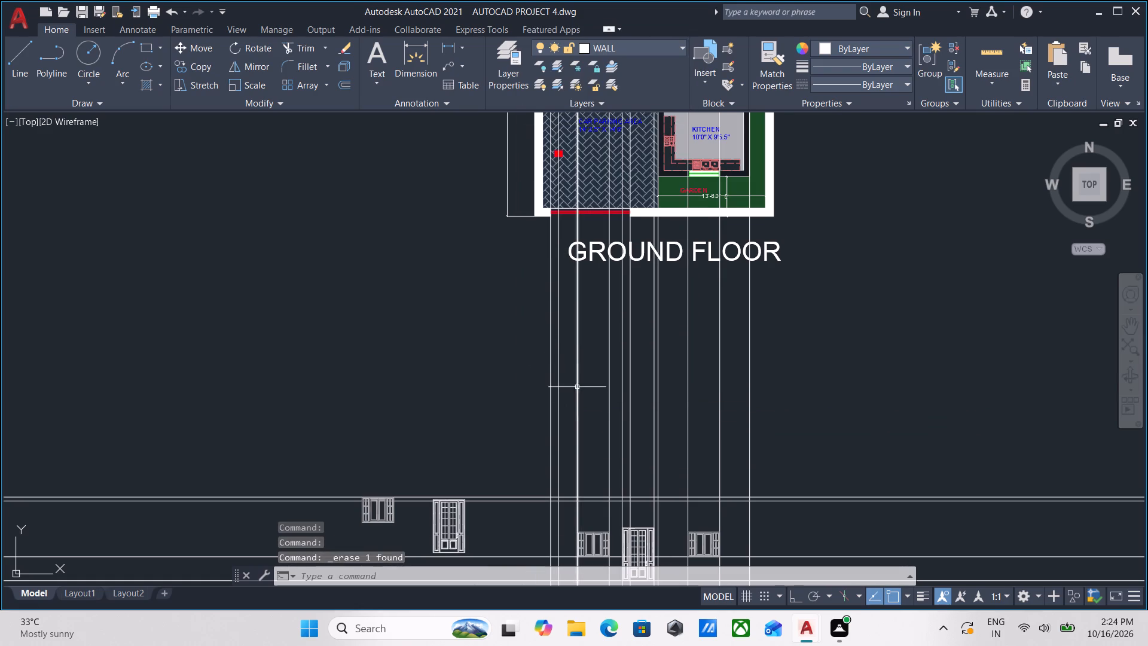
Examine the projected verticals between the ground-floor plan and the elevation's door and windows to decide which are no longer needed.
{"action": "middle_click_drag", "start_coordinate": [636, 407], "coordinate": [589, 469]}
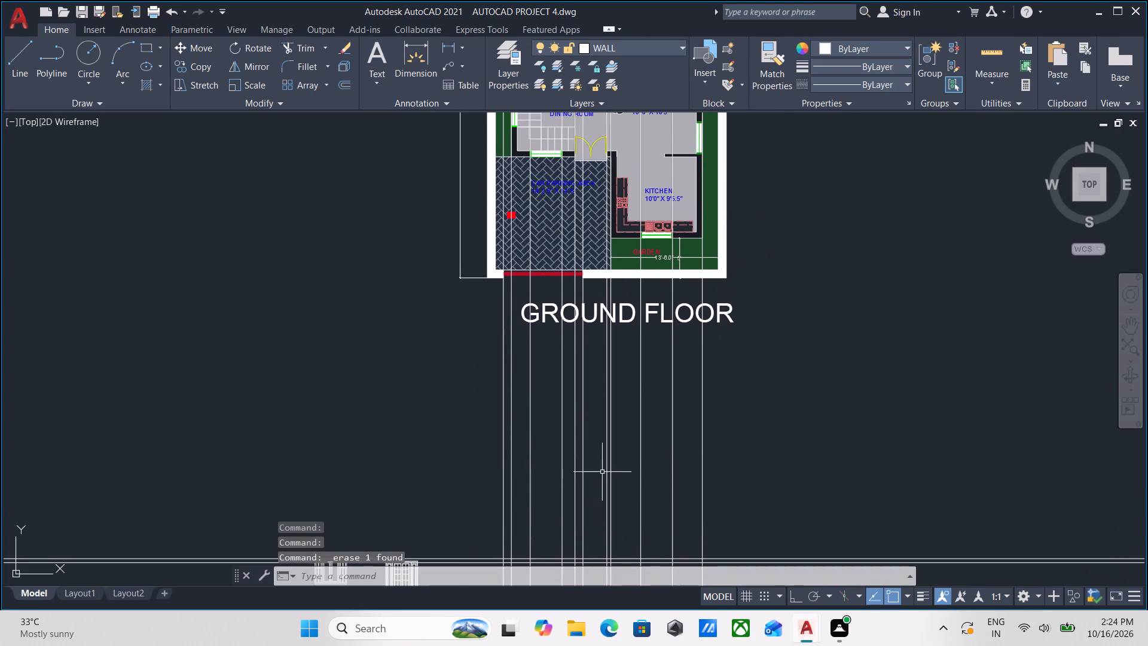
{"action": "middle_click_drag", "start_coordinate": [615, 466], "coordinate": [611, 377]}
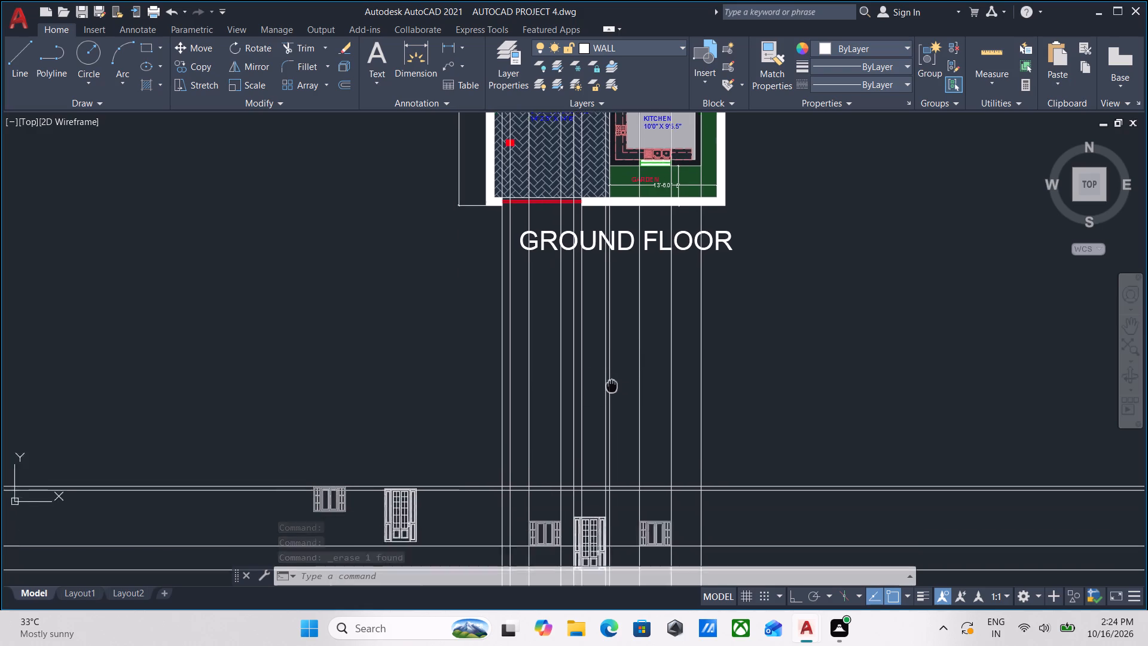
{"action": "middle_click_drag", "start_coordinate": [611, 377], "coordinate": [618, 334]}
{"action": "scroll", "coordinate": [610, 388], "scroll_direction": "up", "scroll_amount": 2}
{"action": "scroll", "coordinate": [602, 392], "scroll_direction": "down", "scroll_amount": 1}
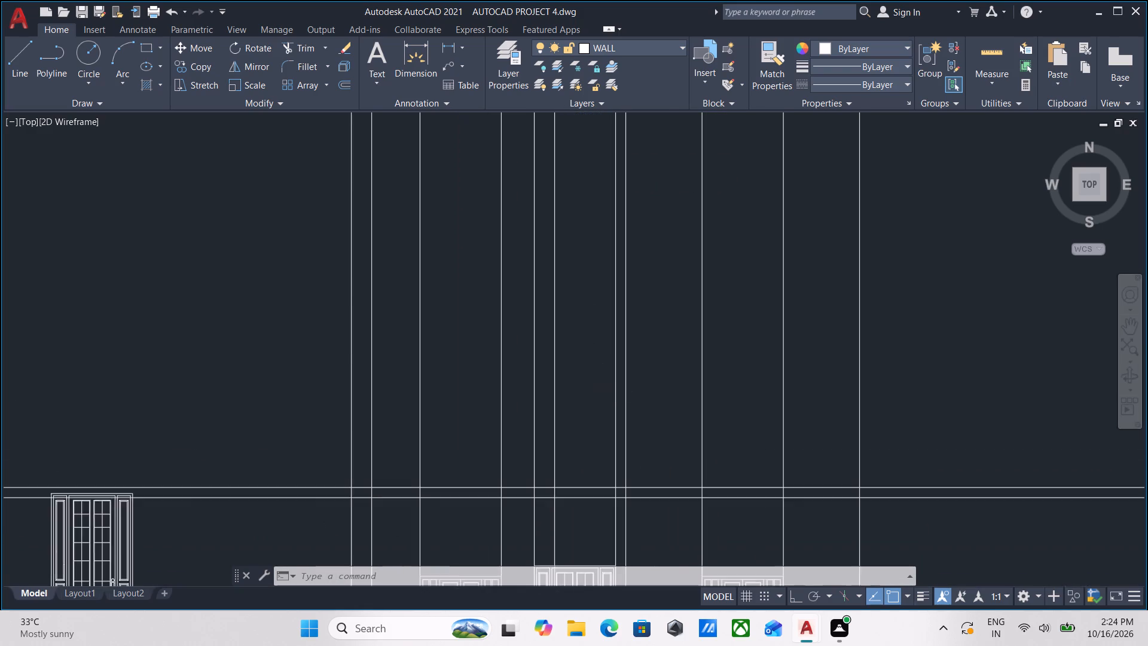
{"action": "scroll", "coordinate": [602, 392], "scroll_direction": "down", "scroll_amount": 1}
{"action": "middle_click_drag", "start_coordinate": [602, 395], "coordinate": [588, 475]}
{"action": "scroll", "coordinate": [615, 405], "scroll_direction": "down", "scroll_amount": 1}
{"action": "middle_click_drag", "start_coordinate": [612, 410], "coordinate": [591, 445]}
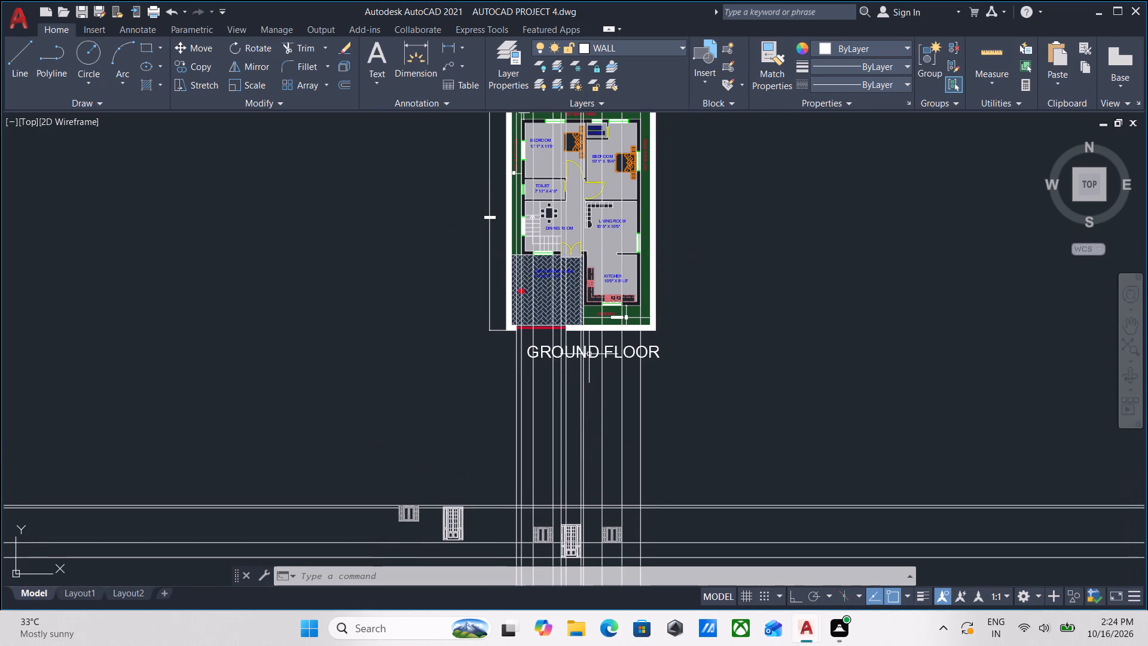
{"action": "scroll", "coordinate": [613, 425], "scroll_direction": "up", "scroll_amount": 1}
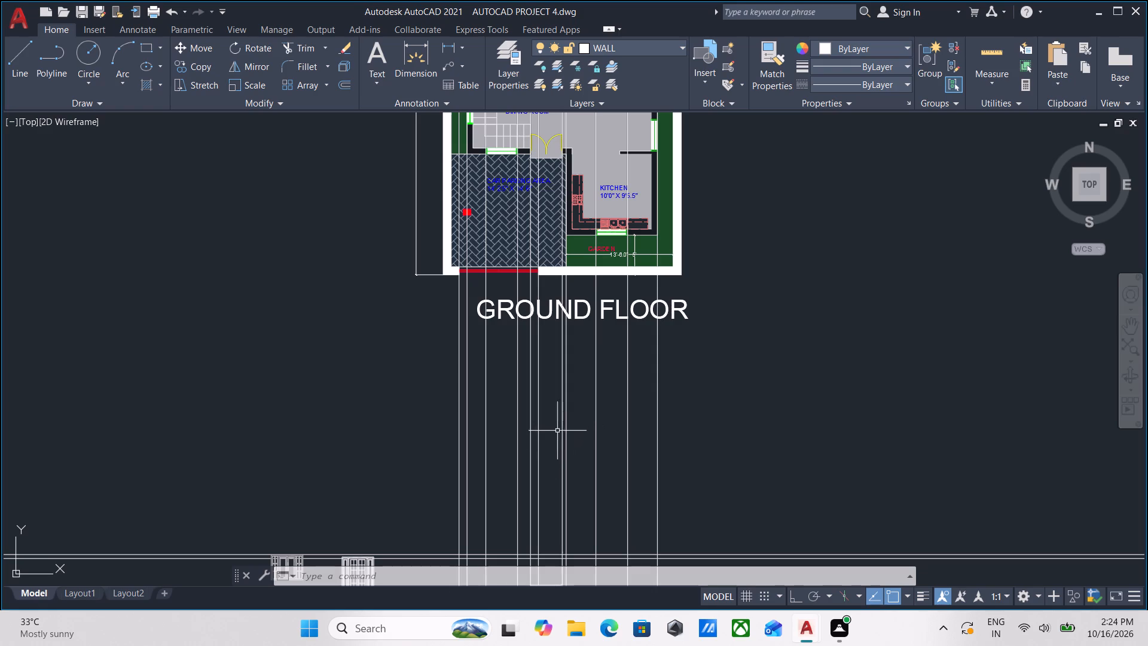
{"action": "middle_click_drag", "start_coordinate": [555, 447], "coordinate": [527, 294]}
{"action": "middle_click_drag", "start_coordinate": [533, 373], "coordinate": [546, 525]}
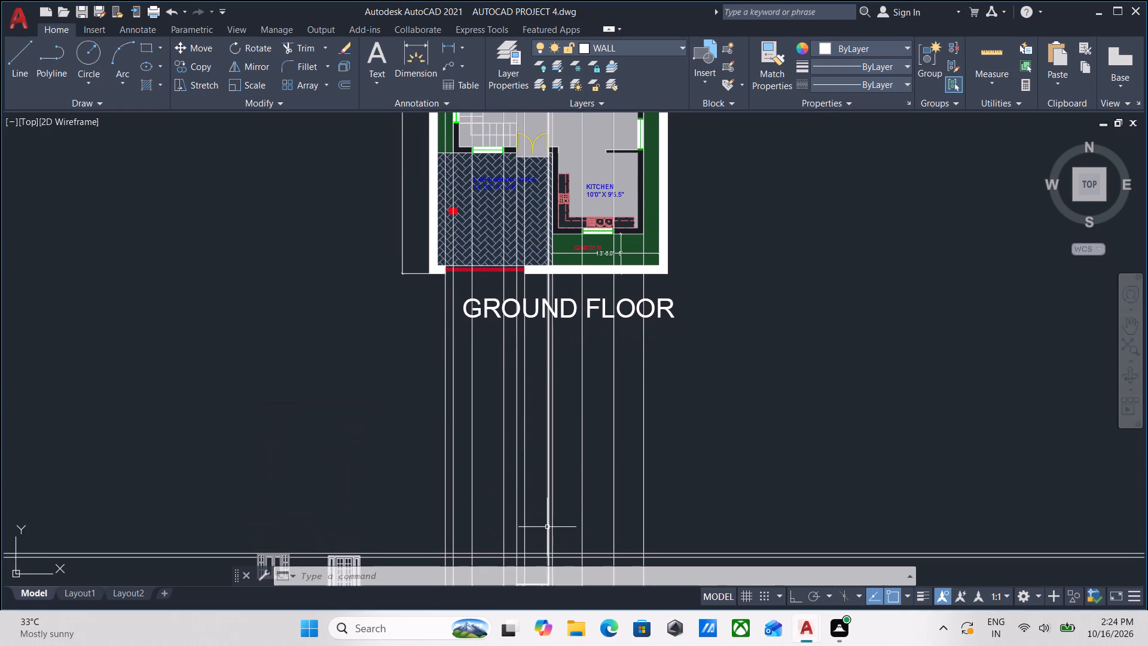
Erase the five projected verticals at the left window's edges, the door's edges and the right end of the plan's red gate.
{"action": "middle_click_drag", "start_coordinate": [548, 526], "coordinate": [586, 385]}
{"action": "scroll", "coordinate": [572, 439], "scroll_direction": "up", "scroll_amount": 2}
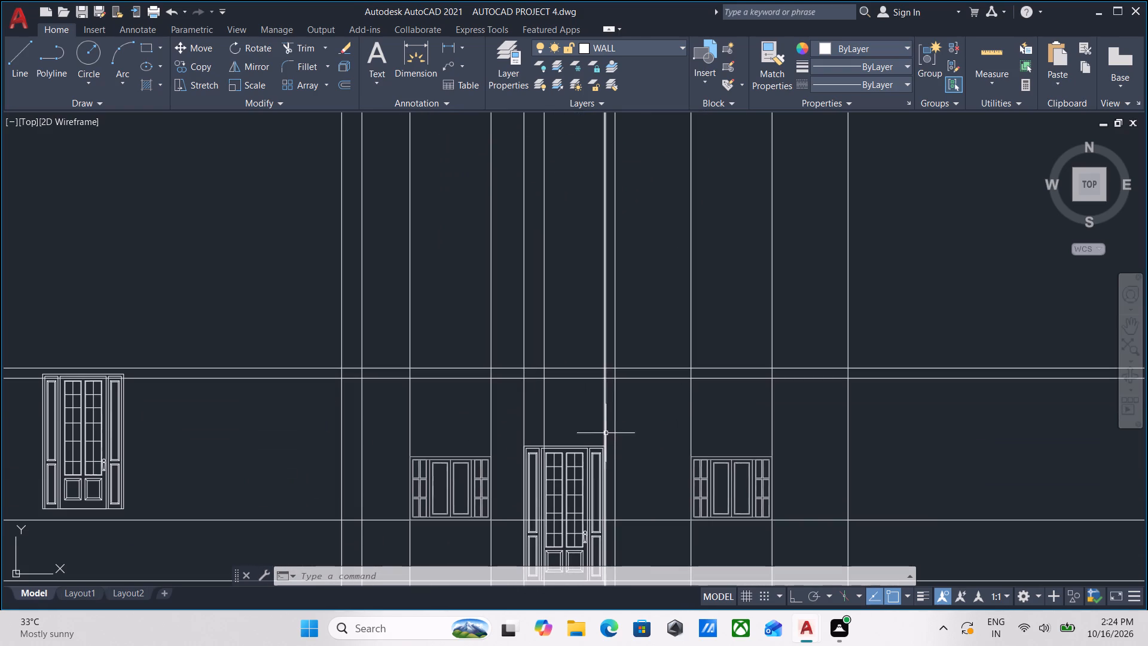
{"action": "left_click", "coordinate": [610, 423]}
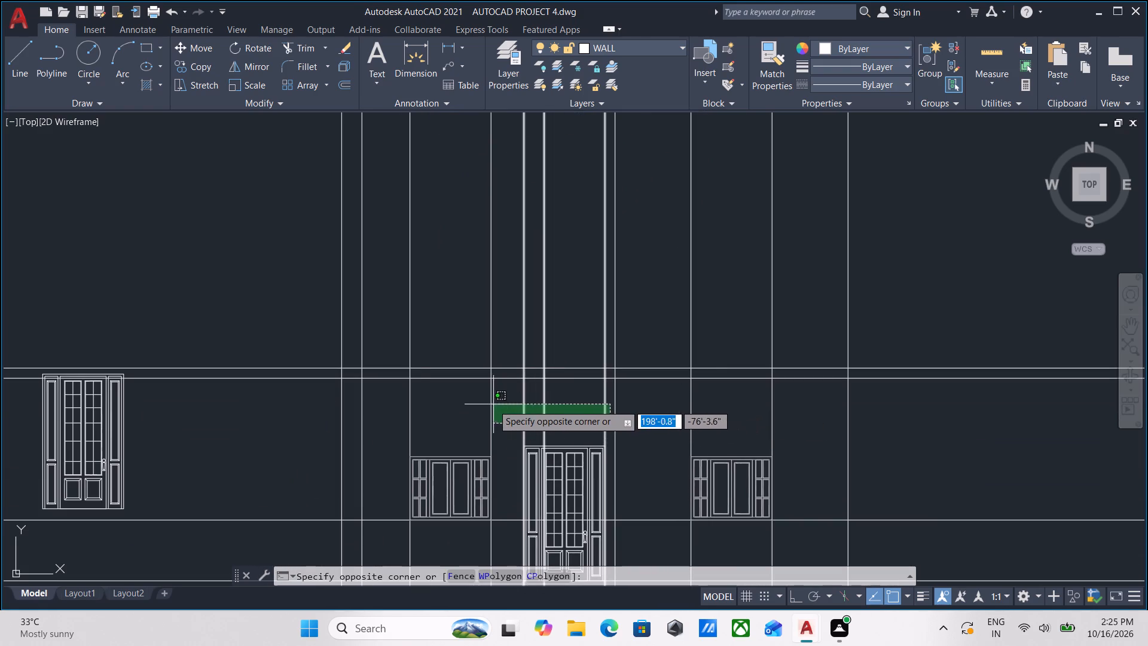
{"action": "left_click", "coordinate": [386, 398]}
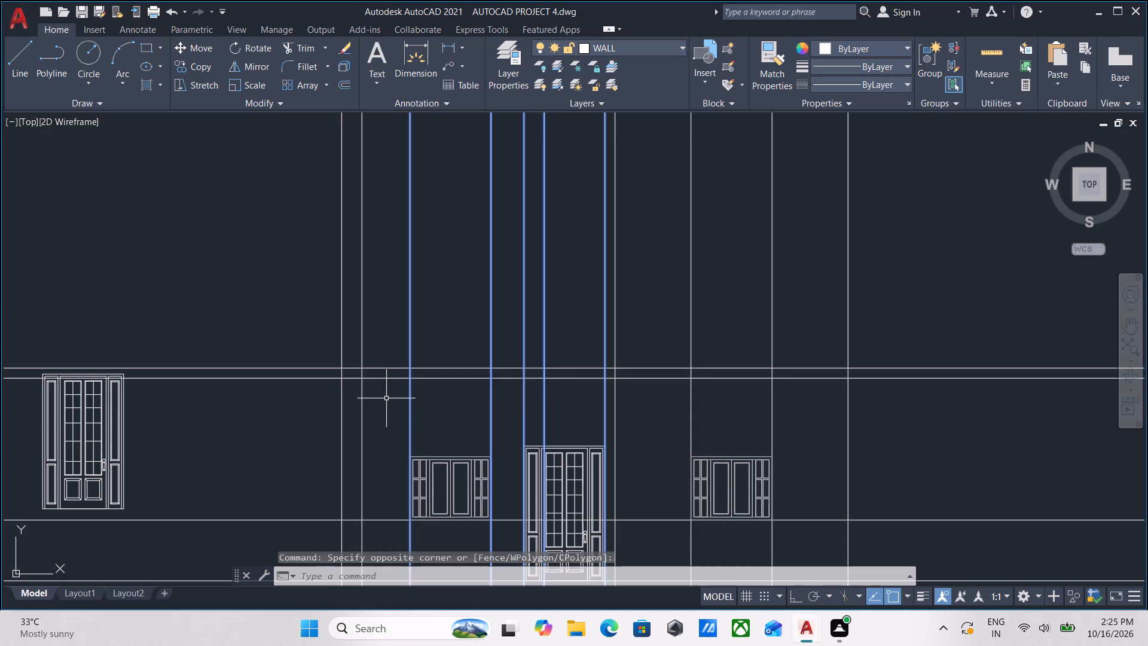
{"action": "right_click", "coordinate": [386, 398]}
{"action": "left_click", "coordinate": [453, 148]}
Erase the two projected verticals along the edges of the window to the right of the placed door.
{"action": "scroll", "coordinate": [458, 312], "scroll_direction": "down", "scroll_amount": 2}
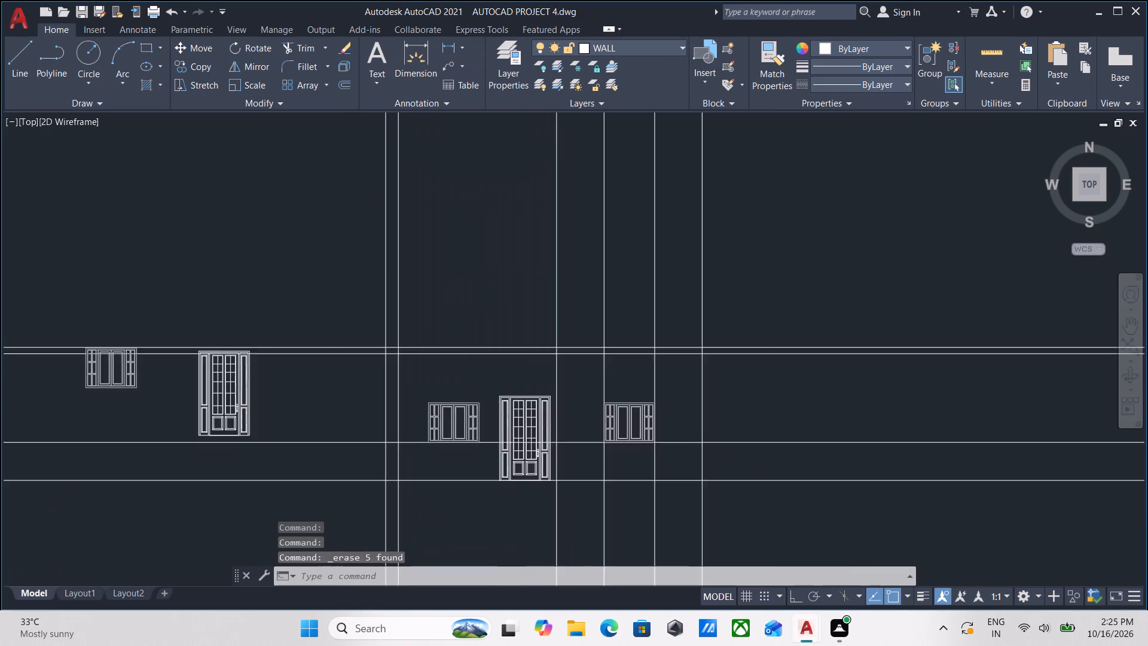
{"action": "middle_click_drag", "start_coordinate": [458, 313], "coordinate": [456, 397]}
{"action": "middle_click_drag", "start_coordinate": [507, 376], "coordinate": [499, 437]}
{"action": "middle_click_drag", "start_coordinate": [530, 378], "coordinate": [551, 315]}
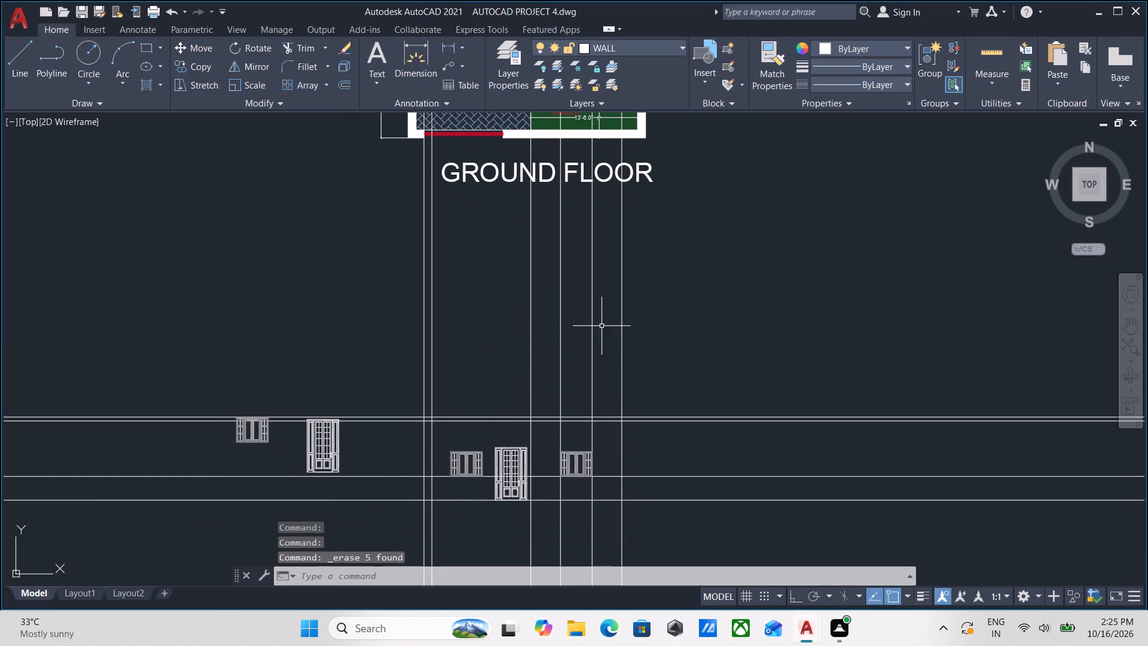
{"action": "left_click", "coordinate": [603, 325]}
{"action": "left_click", "coordinate": [555, 324]}
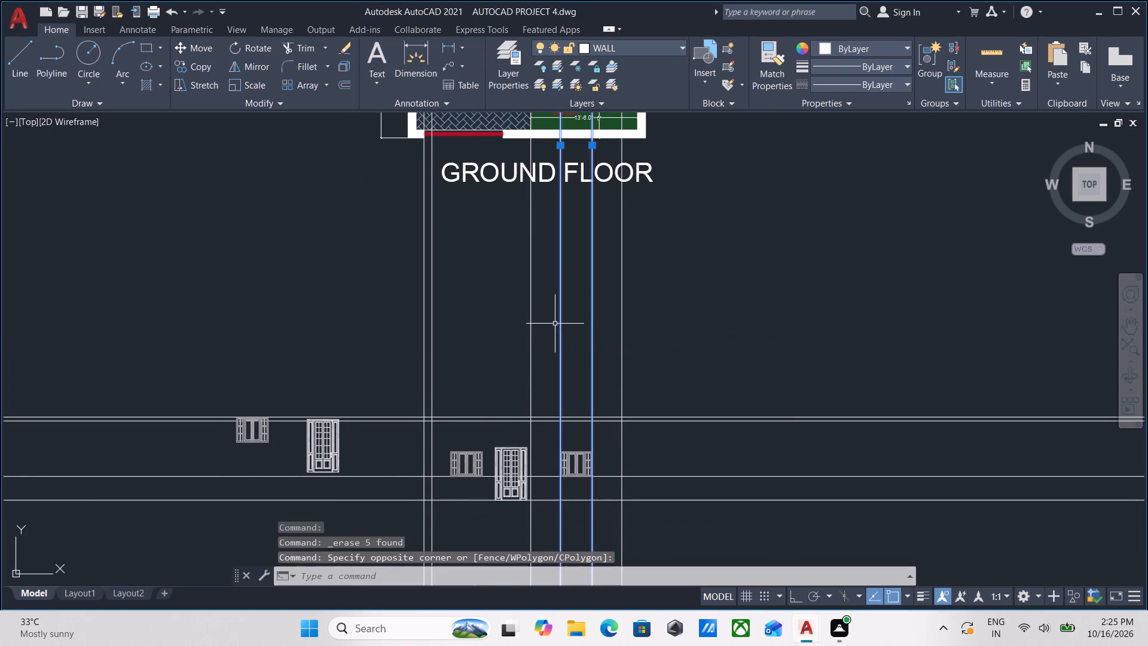
{"action": "middle_click_drag", "start_coordinate": [354, 348], "coordinate": [401, 299]}
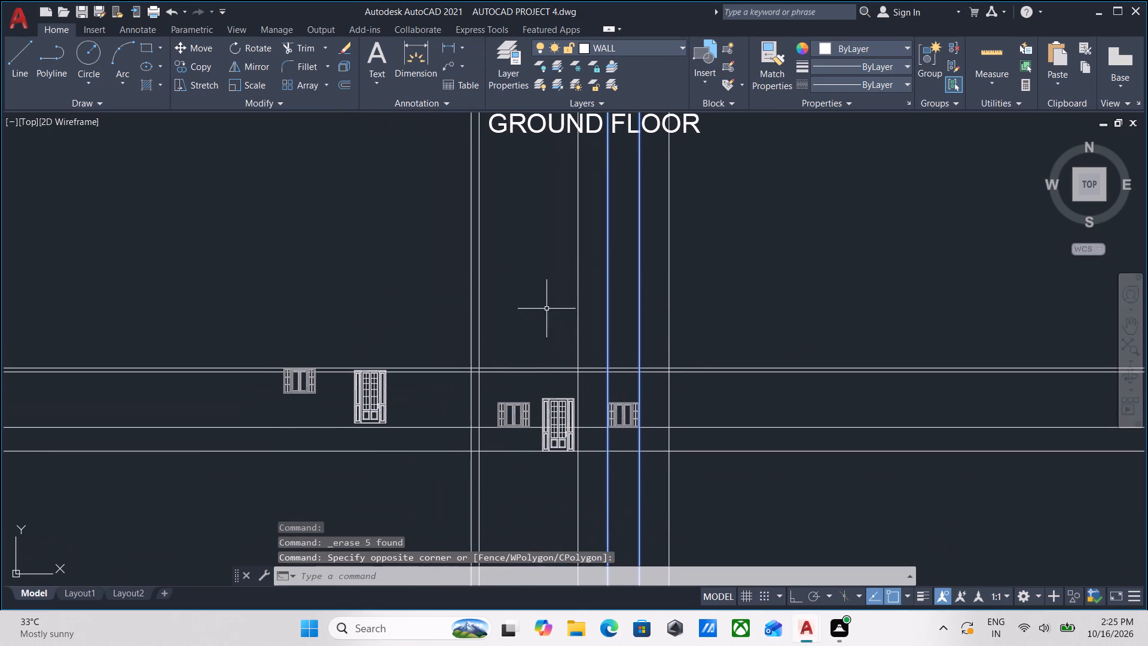
{"action": "right_click", "coordinate": [519, 287]}
{"action": "left_click", "coordinate": [539, 354]}
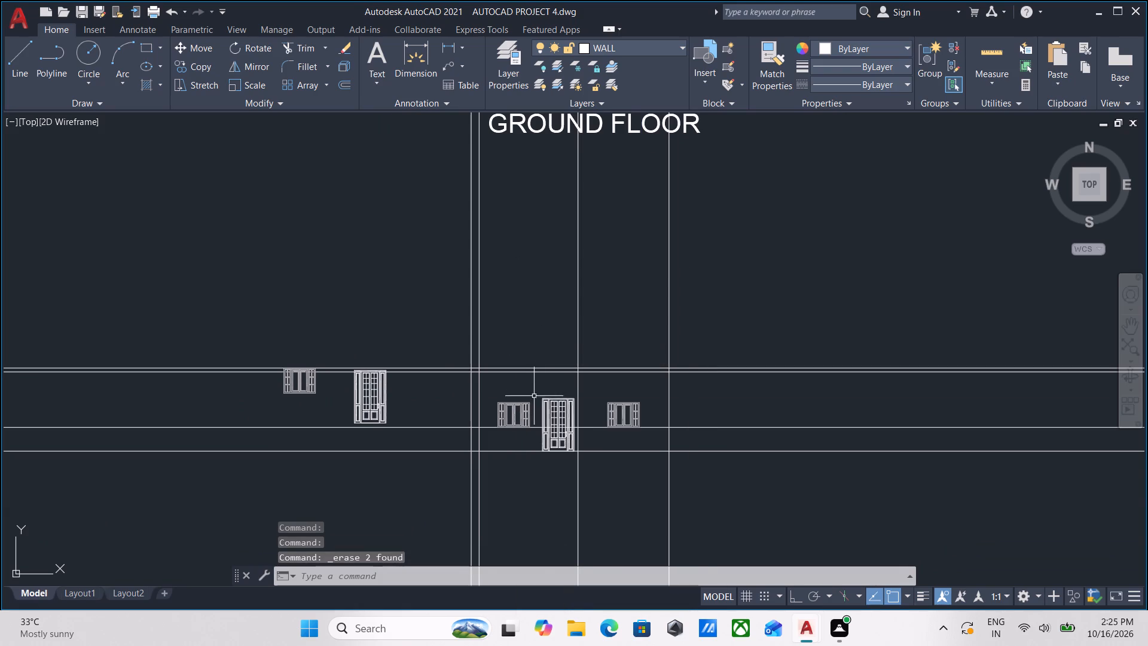
Erase the leftmost projected vertical, dropped from the left end of the red gate in the plan's front boundary wall.
{"action": "middle_click_drag", "start_coordinate": [532, 399], "coordinate": [529, 515]}
{"action": "middle_click_drag", "start_coordinate": [527, 454], "coordinate": [522, 526]}
{"action": "scroll", "coordinate": [516, 463], "scroll_direction": "down", "scroll_amount": 1}
{"action": "middle_click_drag", "start_coordinate": [515, 484], "coordinate": [514, 523]}
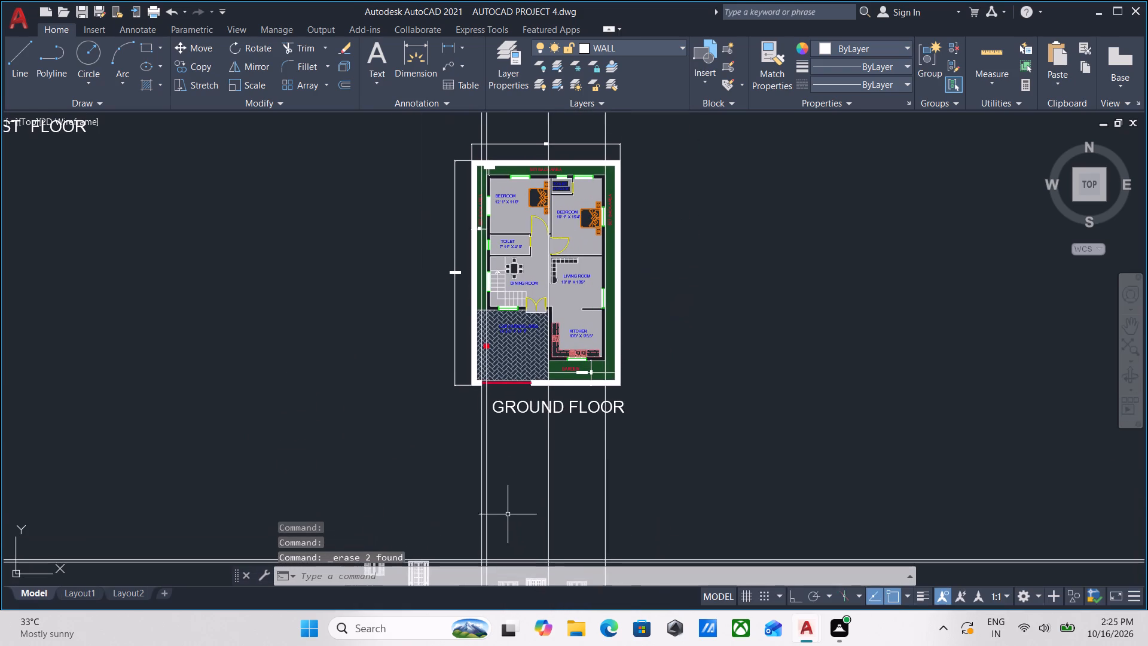
{"action": "middle_click_drag", "start_coordinate": [506, 508], "coordinate": [535, 341]}
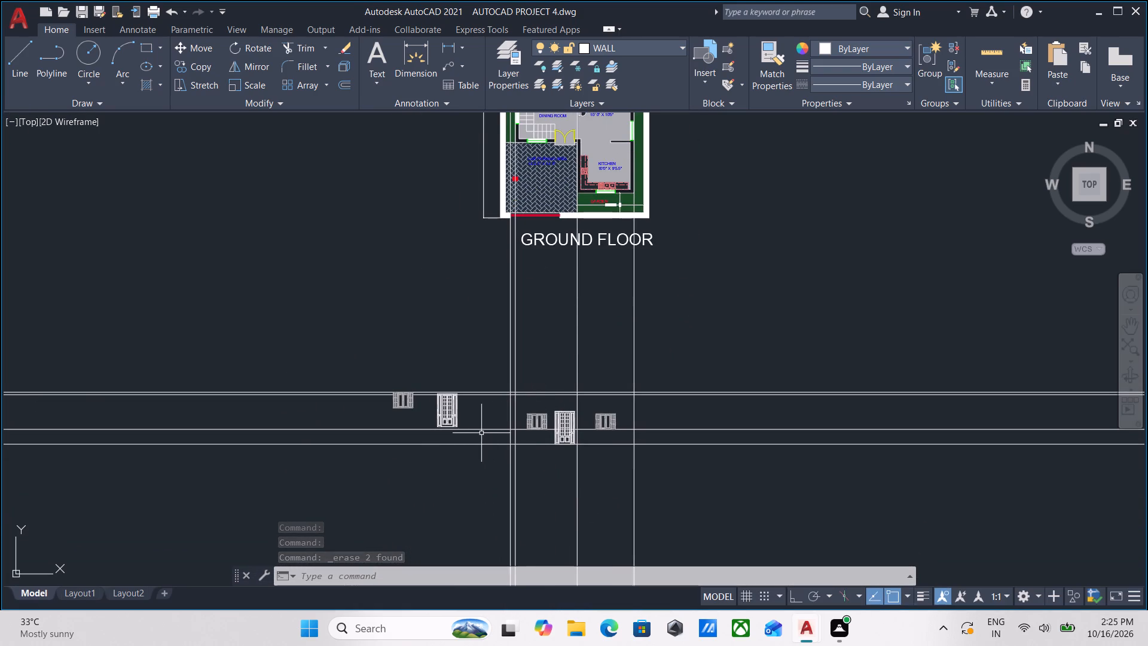
{"action": "scroll", "coordinate": [487, 437], "scroll_direction": "up", "scroll_amount": 1}
{"action": "middle_click_drag", "start_coordinate": [491, 420], "coordinate": [444, 571]}
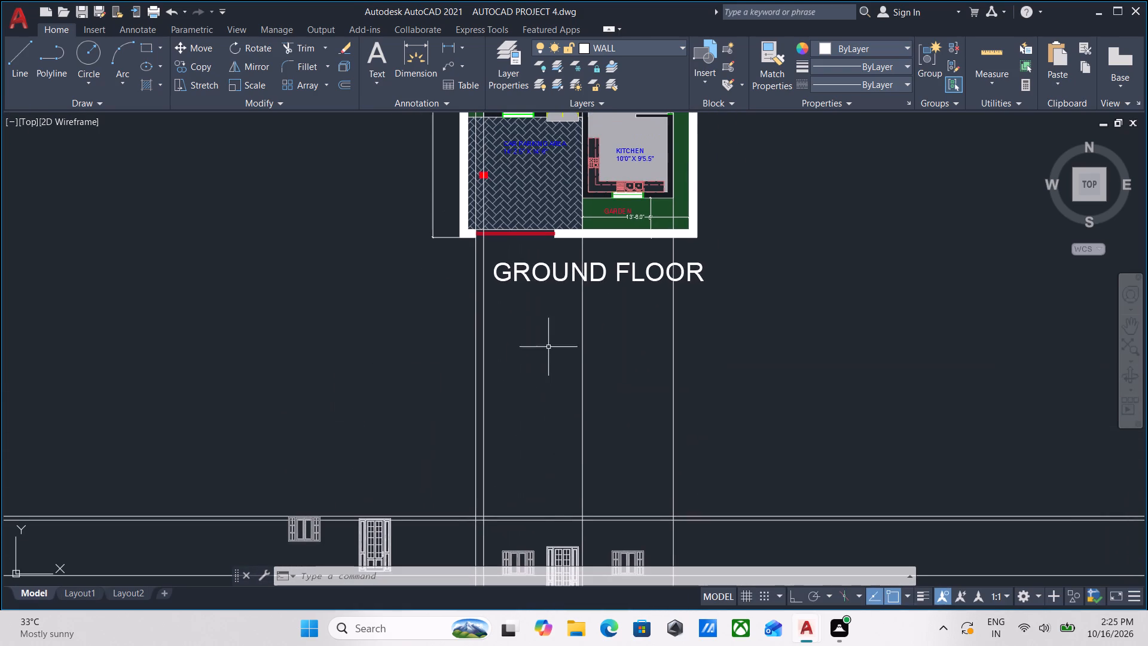
{"action": "middle_click_drag", "start_coordinate": [503, 367], "coordinate": [497, 448]}
{"action": "scroll", "coordinate": [437, 467], "scroll_direction": "up", "scroll_amount": 3}
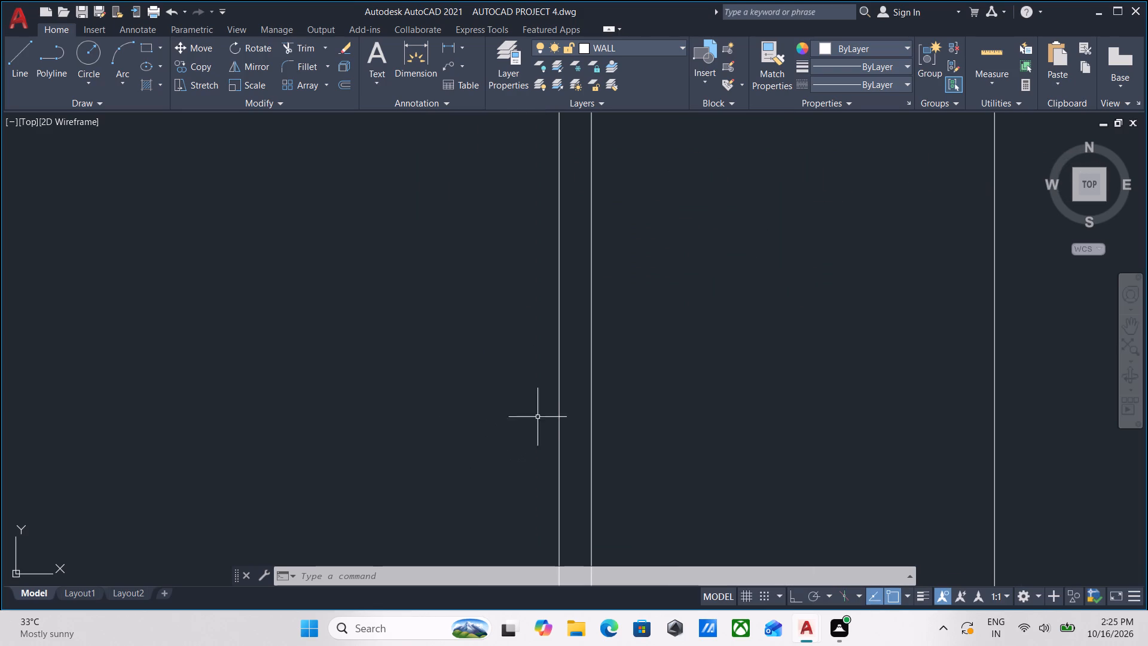
{"action": "left_click", "coordinate": [561, 398]}
{"action": "left_click", "coordinate": [512, 382]}
{"action": "right_click", "coordinate": [512, 382]}
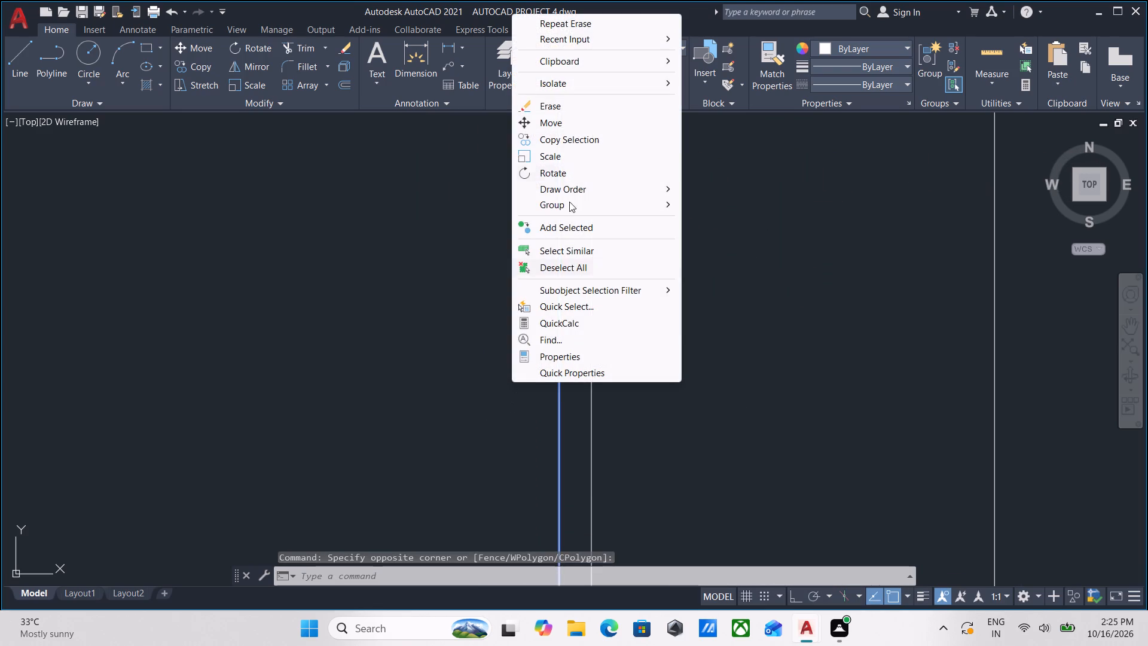
{"action": "left_click", "coordinate": [570, 109]}
Erase the horizontal level line at the sill of the two placed windows.
{"action": "scroll", "coordinate": [614, 258], "scroll_direction": "down", "scroll_amount": 3}
{"action": "middle_click_drag", "start_coordinate": [614, 260], "coordinate": [530, 403]}
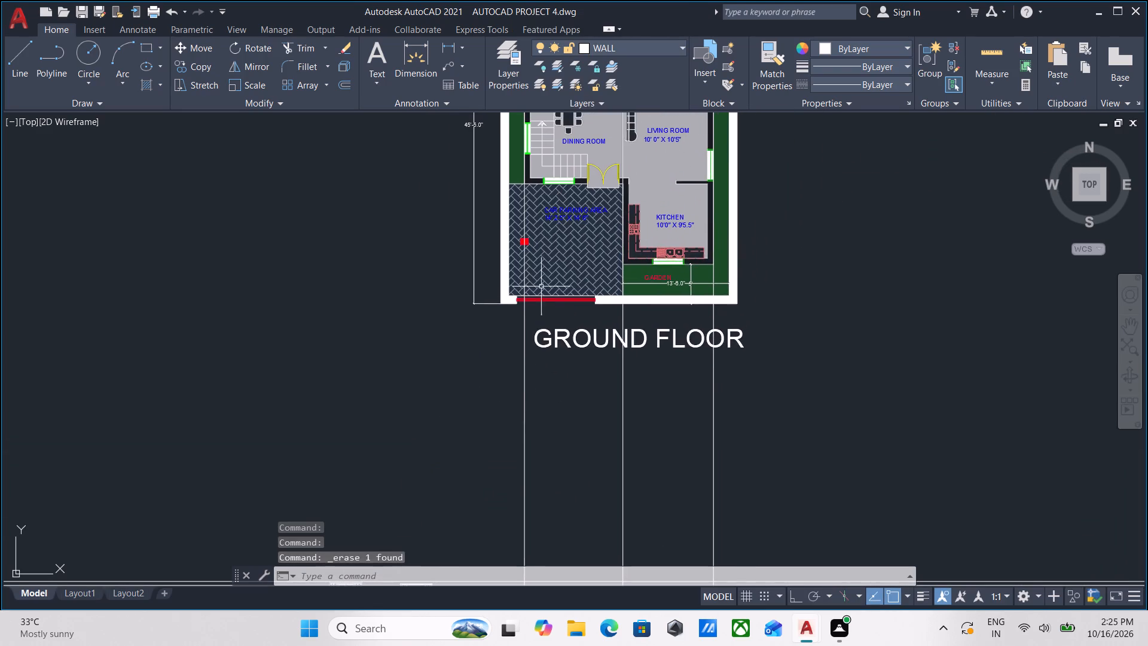
{"action": "middle_click_drag", "start_coordinate": [537, 278], "coordinate": [527, 379]}
{"action": "scroll", "coordinate": [531, 277], "scroll_direction": "up", "scroll_amount": 2}
{"action": "middle_click_drag", "start_coordinate": [502, 391], "coordinate": [533, 289]}
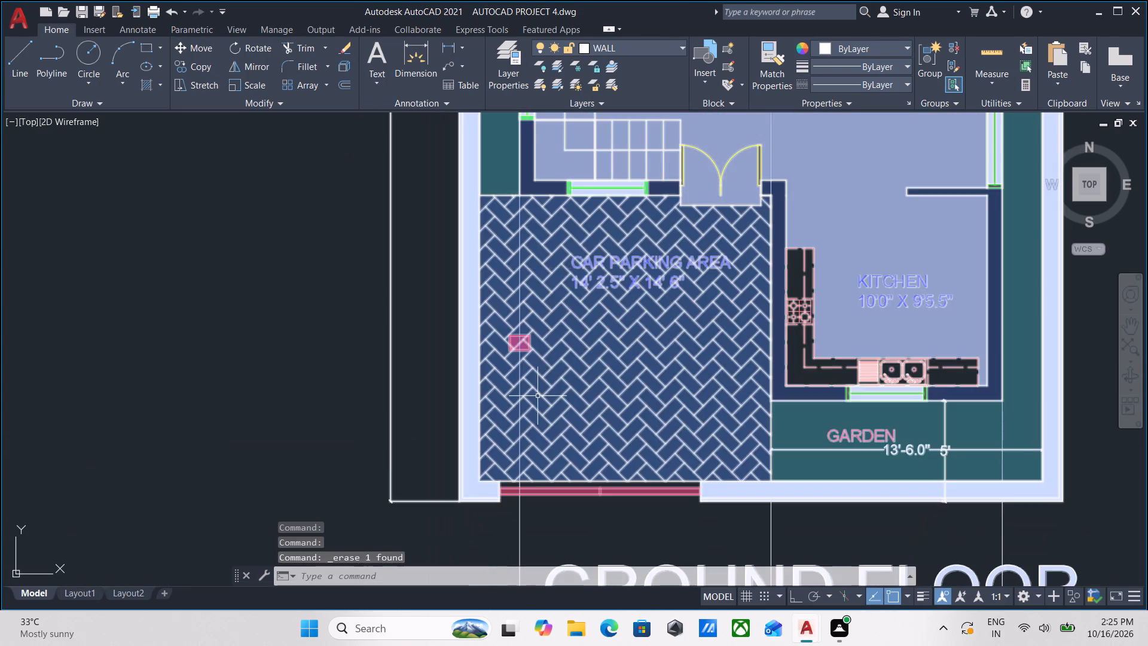
{"action": "middle_click_drag", "start_coordinate": [538, 391], "coordinate": [546, 203]}
{"action": "scroll", "coordinate": [573, 358], "scroll_direction": "down", "scroll_amount": 2}
{"action": "middle_click_drag", "start_coordinate": [558, 337], "coordinate": [572, 236]}
{"action": "middle_click_drag", "start_coordinate": [584, 424], "coordinate": [579, 286]}
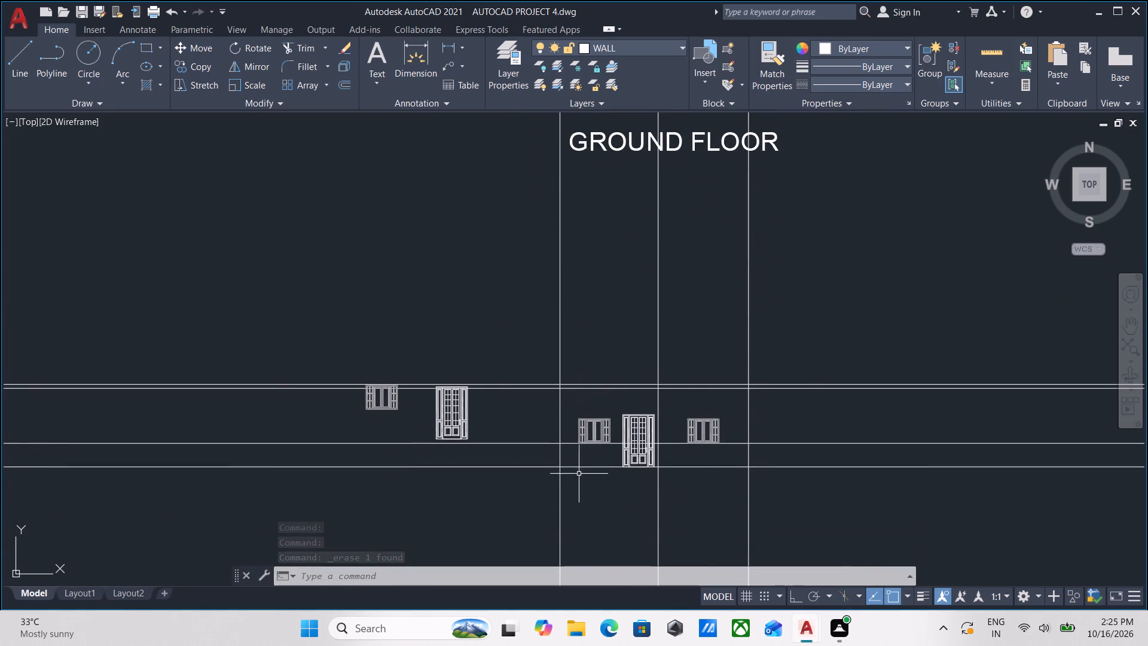
{"action": "scroll", "coordinate": [579, 474], "scroll_direction": "up", "scroll_amount": 1}
{"action": "left_click", "coordinate": [508, 444]}
{"action": "left_click", "coordinate": [483, 394]}
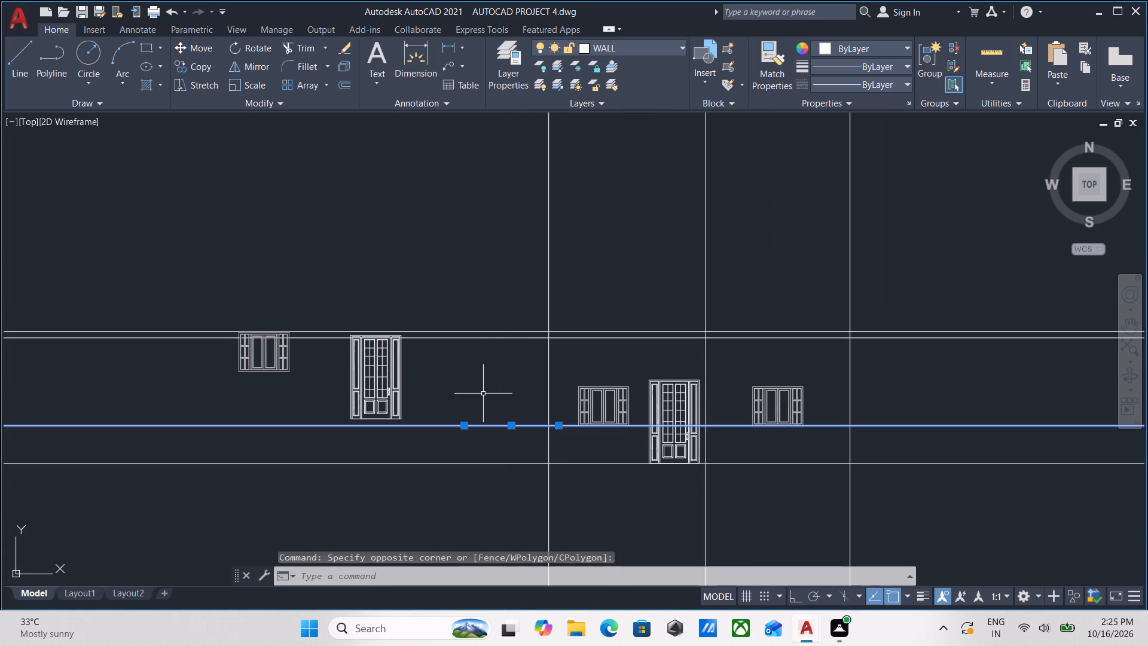
{"action": "right_click", "coordinate": [483, 394]}
{"action": "left_click", "coordinate": [500, 115]}
Check the three remaining projected verticals and the level lines against the plan's house walls, car parking area and front gate.
{"action": "scroll", "coordinate": [538, 276], "scroll_direction": "down", "scroll_amount": 2}
{"action": "middle_click_drag", "start_coordinate": [538, 290], "coordinate": [539, 333]}
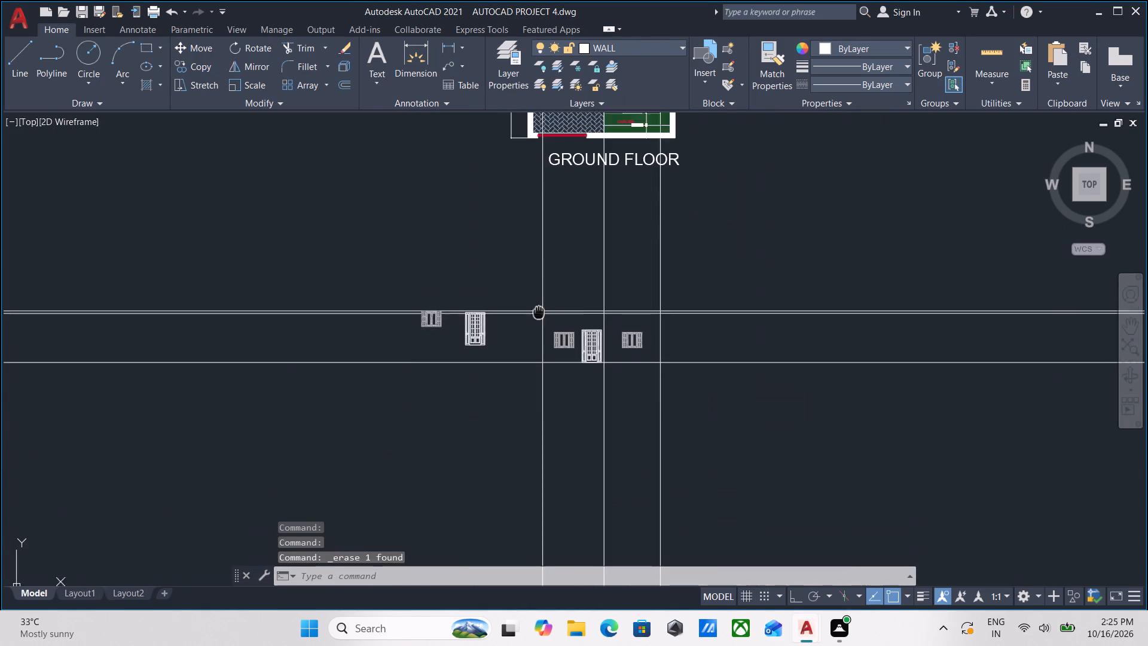
{"action": "middle_click_drag", "start_coordinate": [539, 333], "coordinate": [537, 407]}
{"action": "middle_click_drag", "start_coordinate": [540, 382], "coordinate": [533, 465]}
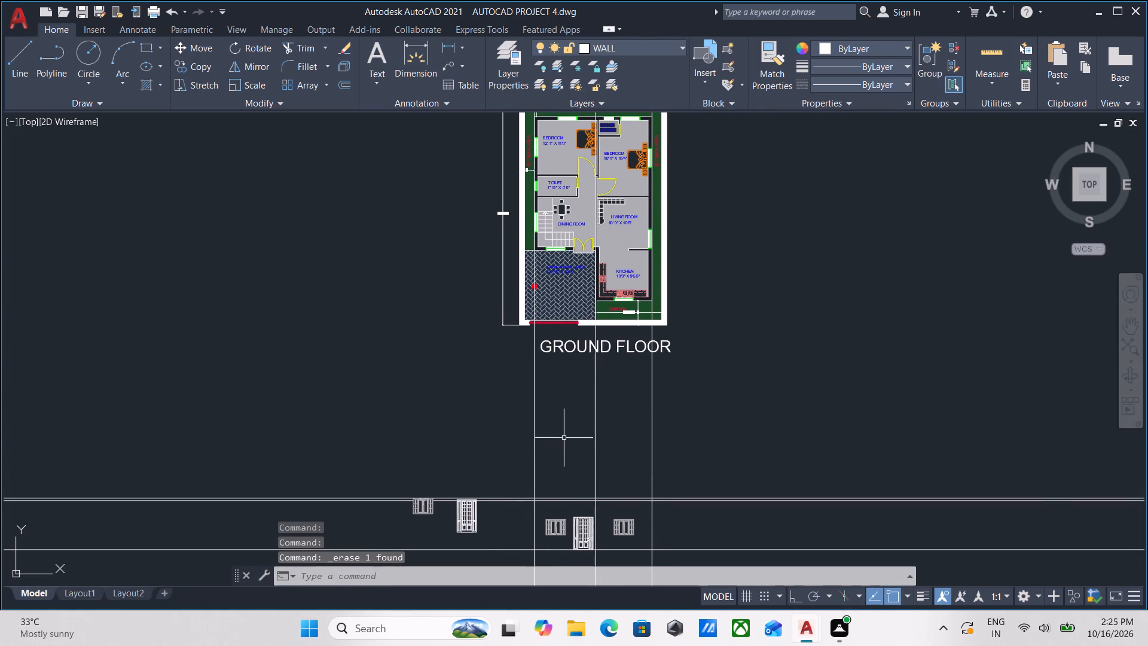
{"action": "middle_click_drag", "start_coordinate": [563, 425], "coordinate": [560, 368]}
{"action": "middle_click_drag", "start_coordinate": [567, 398], "coordinate": [567, 487]}
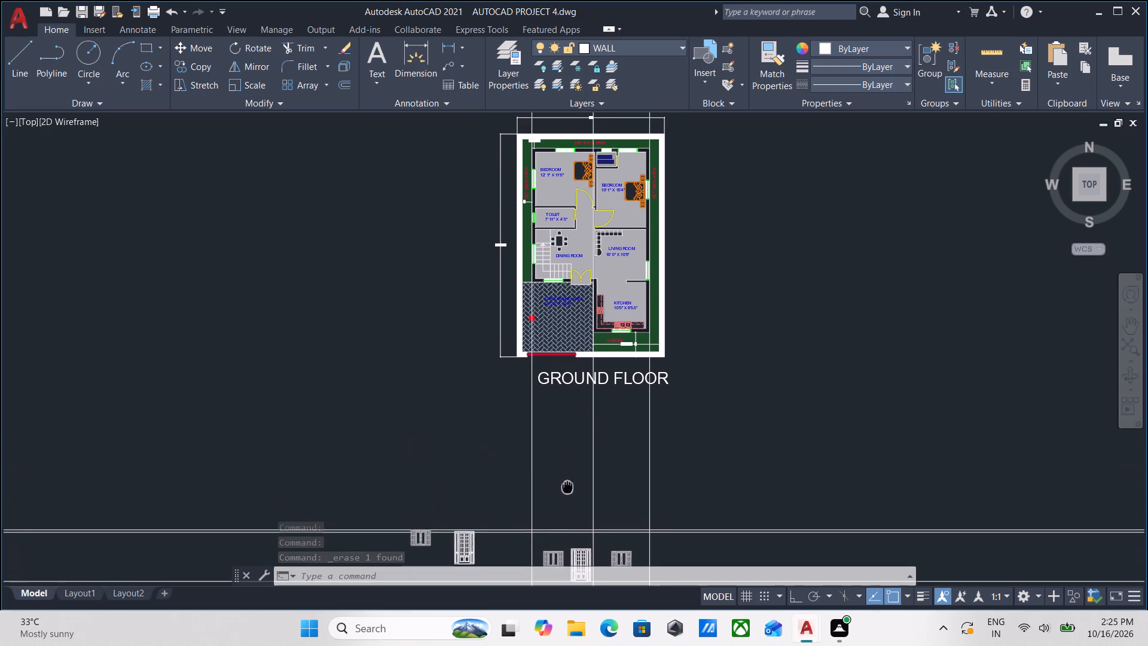
{"action": "middle_click_drag", "start_coordinate": [567, 487], "coordinate": [567, 488]}
{"action": "scroll", "coordinate": [552, 344], "scroll_direction": "up", "scroll_amount": 2}
{"action": "middle_click_drag", "start_coordinate": [549, 330], "coordinate": [556, 394]}
{"action": "scroll", "coordinate": [556, 394], "scroll_direction": "down", "scroll_amount": 1}
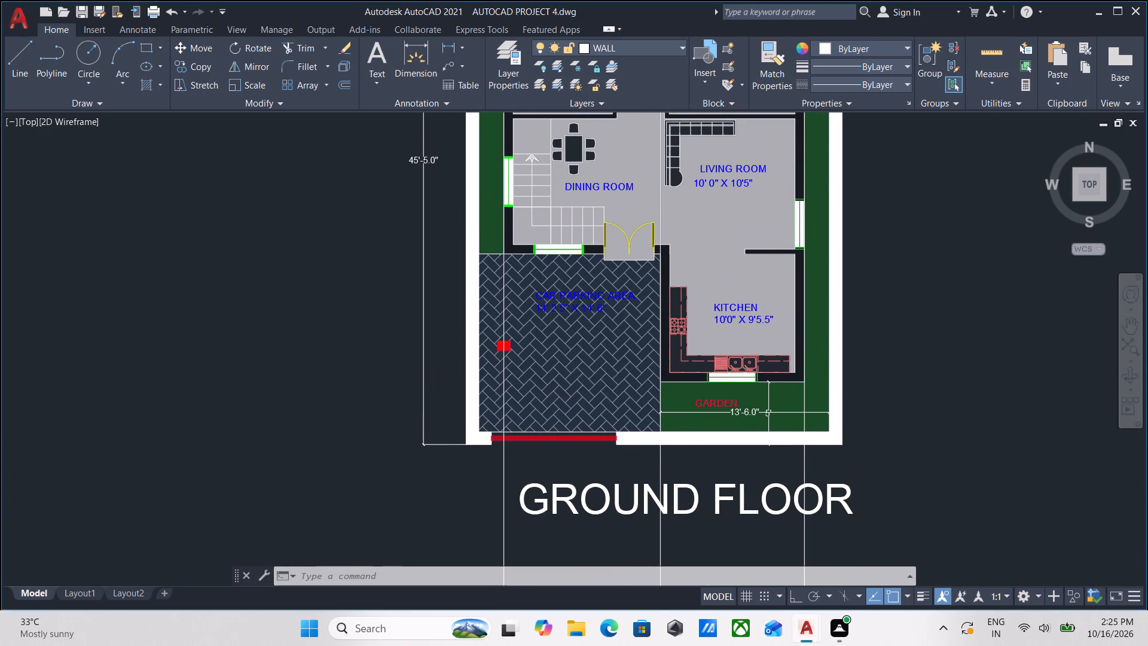
{"action": "middle_click_drag", "start_coordinate": [583, 536], "coordinate": [498, 275]}
{"action": "scroll", "coordinate": [478, 389], "scroll_direction": "down", "scroll_amount": 1}
{"action": "middle_click_drag", "start_coordinate": [482, 383], "coordinate": [493, 349]}
{"action": "scroll", "coordinate": [508, 471], "scroll_direction": "up", "scroll_amount": 2}
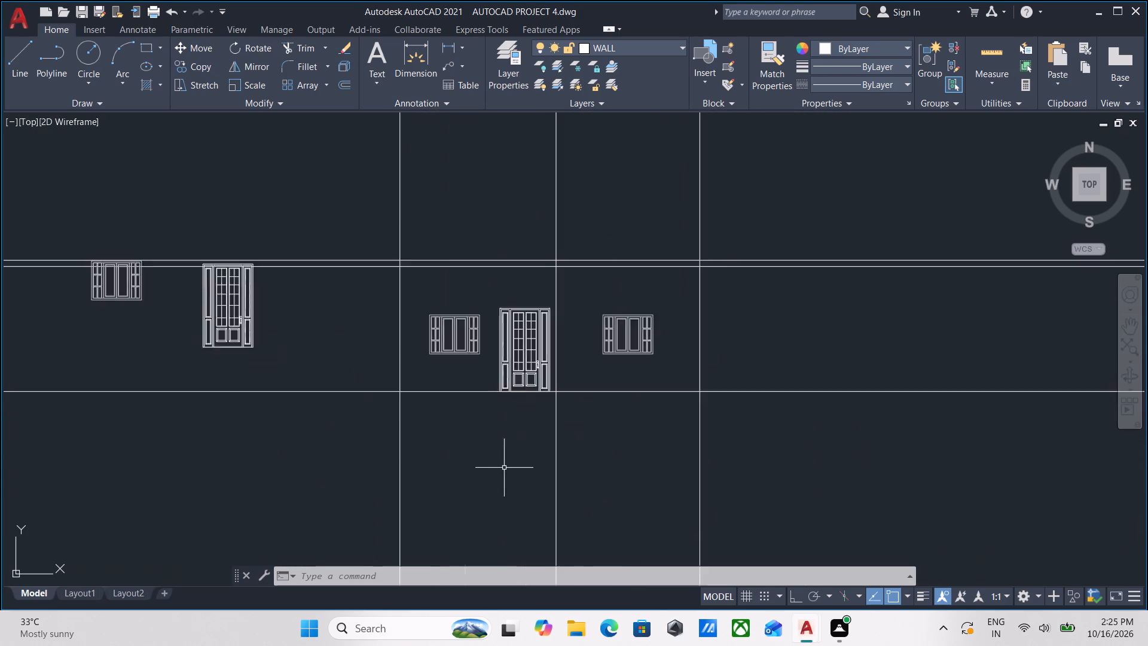
{"action": "scroll", "coordinate": [504, 468], "scroll_direction": "up", "scroll_amount": 1}
{"action": "middle_click_drag", "start_coordinate": [512, 425], "coordinate": [515, 466]}
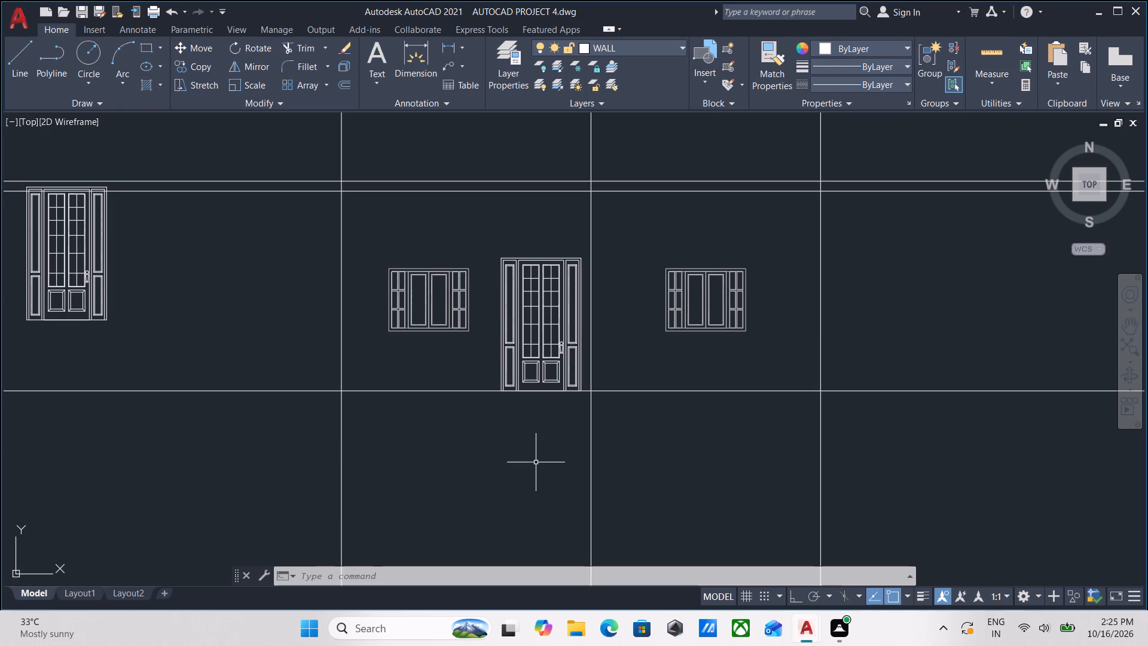
{"action": "scroll", "coordinate": [536, 462], "scroll_direction": "down", "scroll_amount": 1}
{"action": "middle_click_drag", "start_coordinate": [536, 462], "coordinate": [599, 507]}
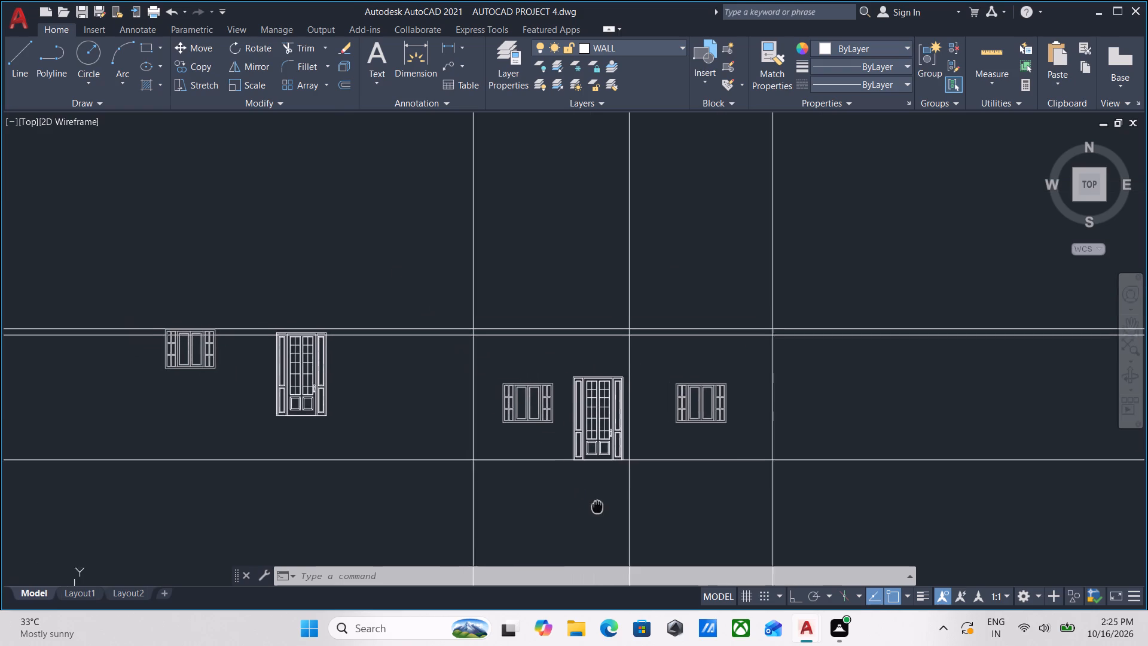
{"action": "middle_click_drag", "start_coordinate": [599, 507], "coordinate": [600, 508]}
{"action": "middle_click_drag", "start_coordinate": [523, 435], "coordinate": [535, 515]}
{"action": "scroll", "coordinate": [595, 435], "scroll_direction": "down", "scroll_amount": 1}
{"action": "middle_click_drag", "start_coordinate": [567, 444], "coordinate": [567, 549]}
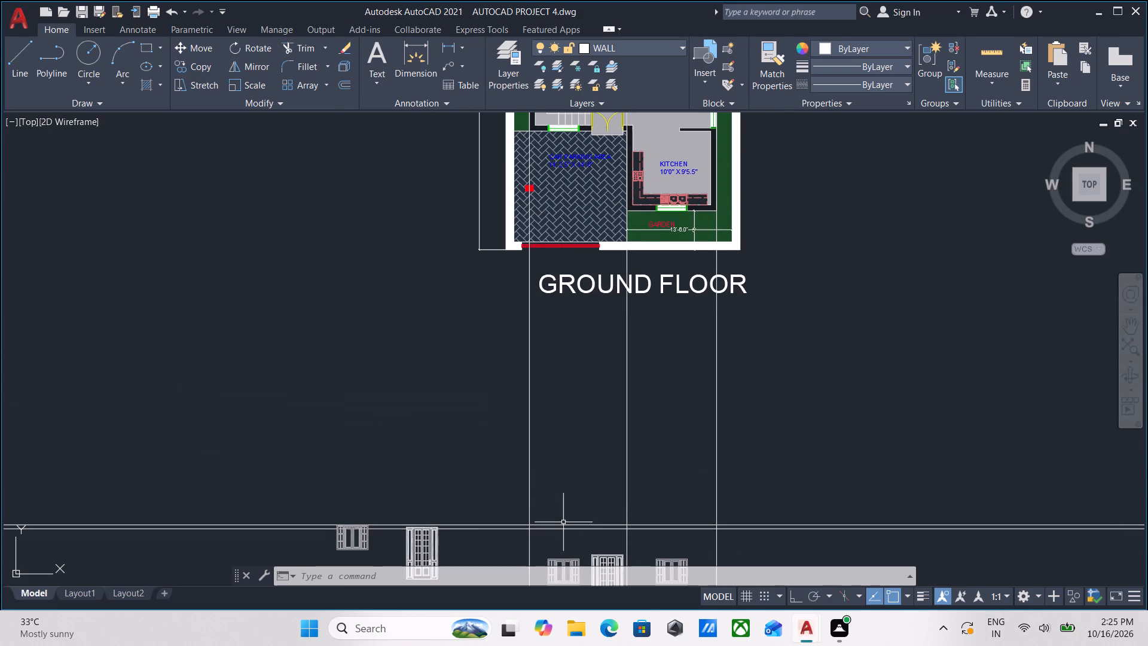
{"action": "middle_click_drag", "start_coordinate": [561, 415], "coordinate": [561, 479]}
{"action": "middle_click_drag", "start_coordinate": [561, 479], "coordinate": [574, 437]}
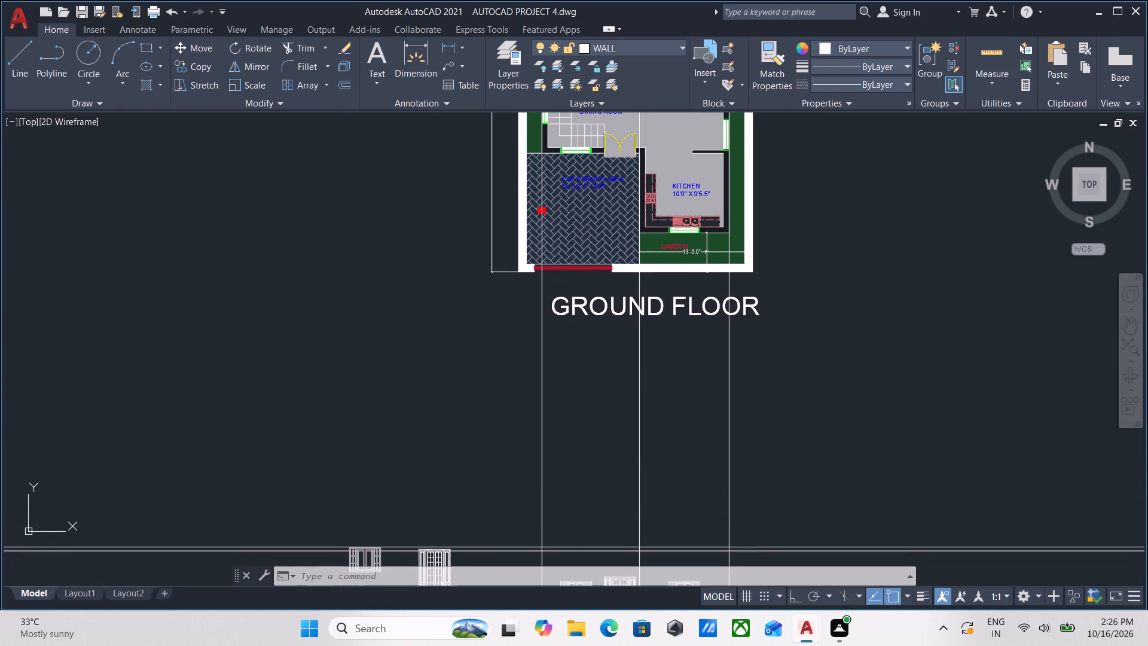
{"action": "middle_click_drag", "start_coordinate": [571, 434], "coordinate": [570, 260]}
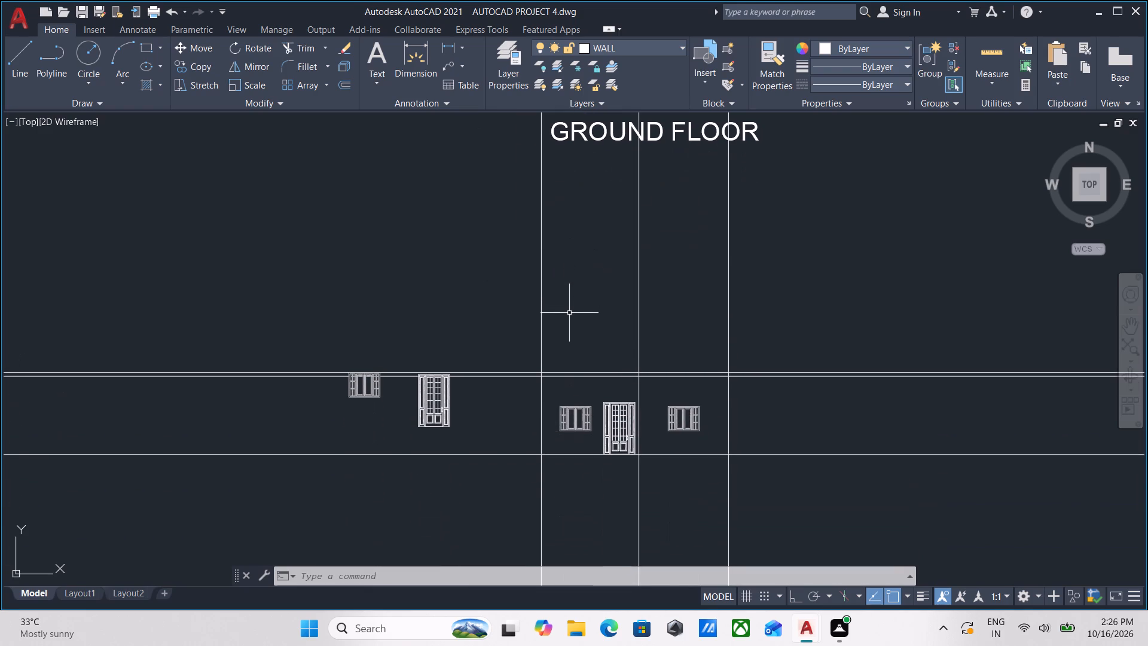
{"action": "scroll", "coordinate": [569, 313], "scroll_direction": "down", "scroll_amount": 1}
{"action": "middle_click_drag", "start_coordinate": [569, 313], "coordinate": [565, 425]}
{"action": "middle_click_drag", "start_coordinate": [567, 346], "coordinate": [562, 405]}
{"action": "scroll", "coordinate": [538, 300], "scroll_direction": "up", "scroll_amount": 5}
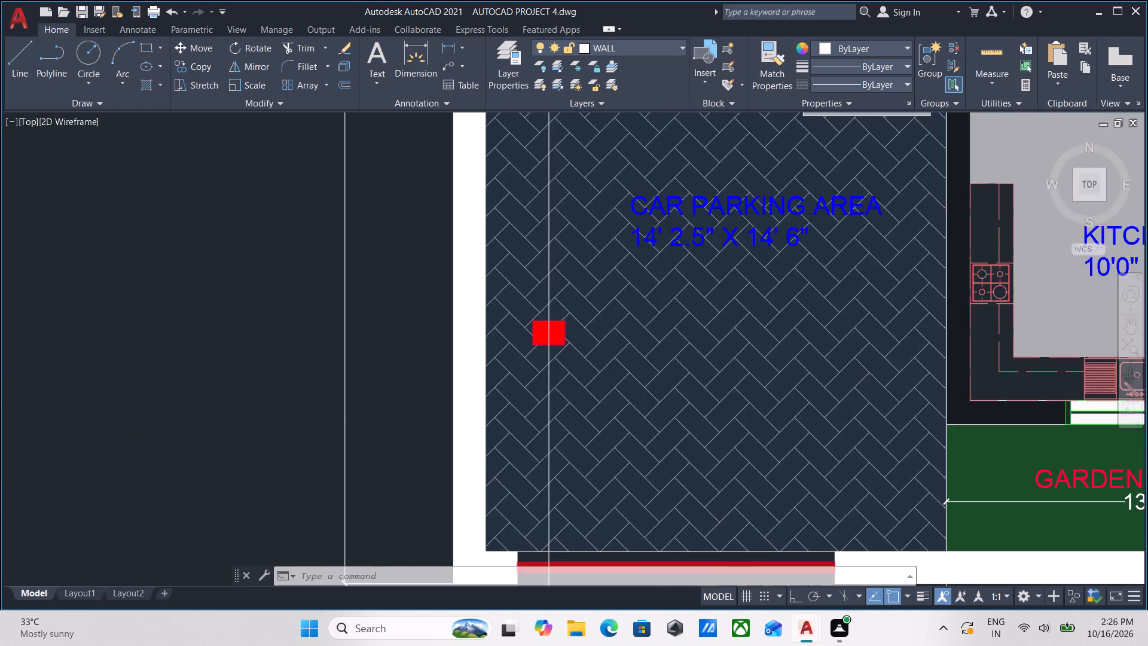
{"action": "scroll", "coordinate": [565, 340], "scroll_direction": "down", "scroll_amount": 2}
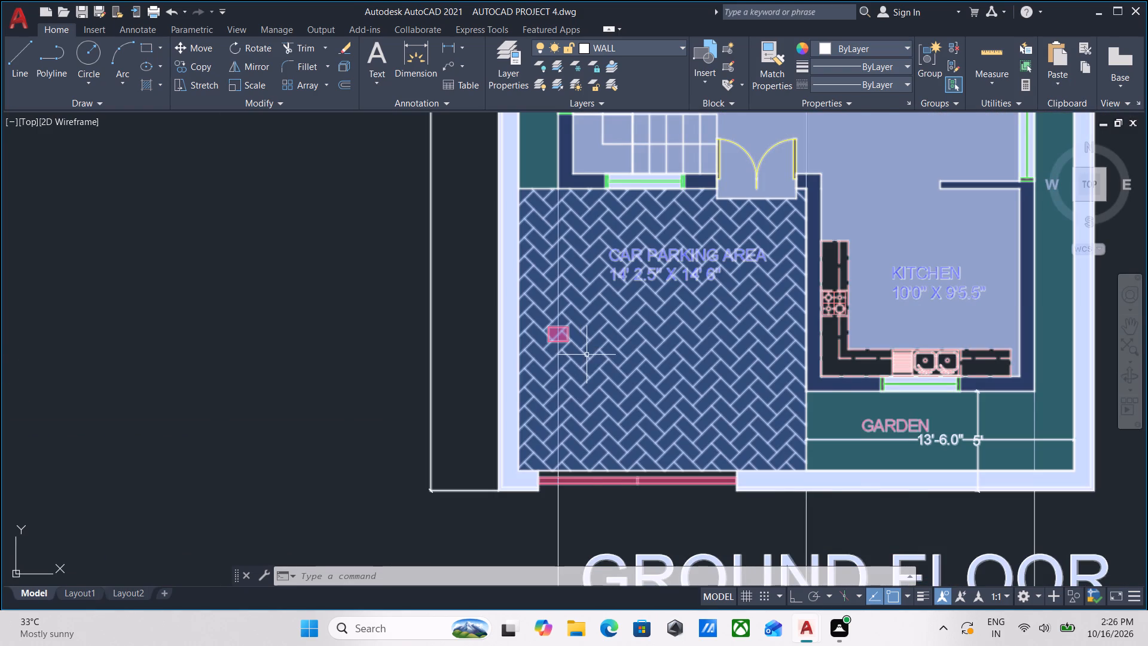
Ungroup the whole ground-floor plan so that its individual parts can be edited separately.
{"action": "scroll", "coordinate": [587, 355], "scroll_direction": "down", "scroll_amount": 1}
{"action": "middle_click_drag", "start_coordinate": [587, 355], "coordinate": [587, 243]}
{"action": "scroll", "coordinate": [594, 345], "scroll_direction": "down", "scroll_amount": 1}
{"action": "middle_click_drag", "start_coordinate": [593, 328], "coordinate": [593, 233]}
{"action": "middle_click_drag", "start_coordinate": [593, 402], "coordinate": [590, 361]}
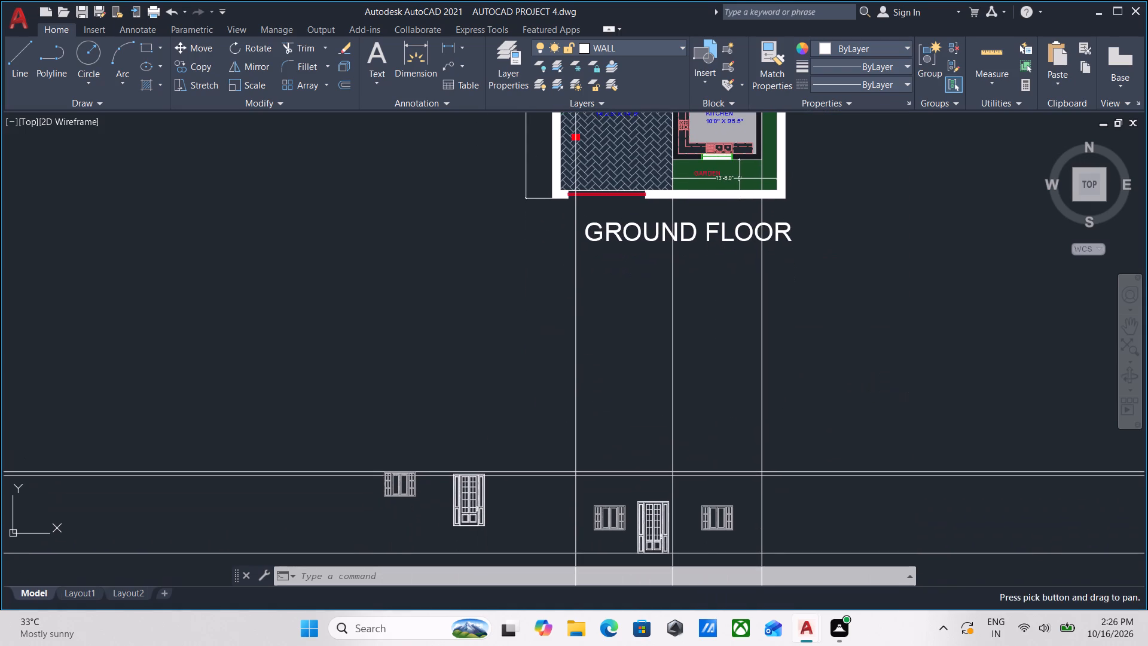
{"action": "middle_click_drag", "start_coordinate": [590, 386], "coordinate": [580, 507]}
{"action": "scroll", "coordinate": [587, 269], "scroll_direction": "up", "scroll_amount": 3}
{"action": "scroll", "coordinate": [538, 273], "scroll_direction": "down", "scroll_amount": 3}
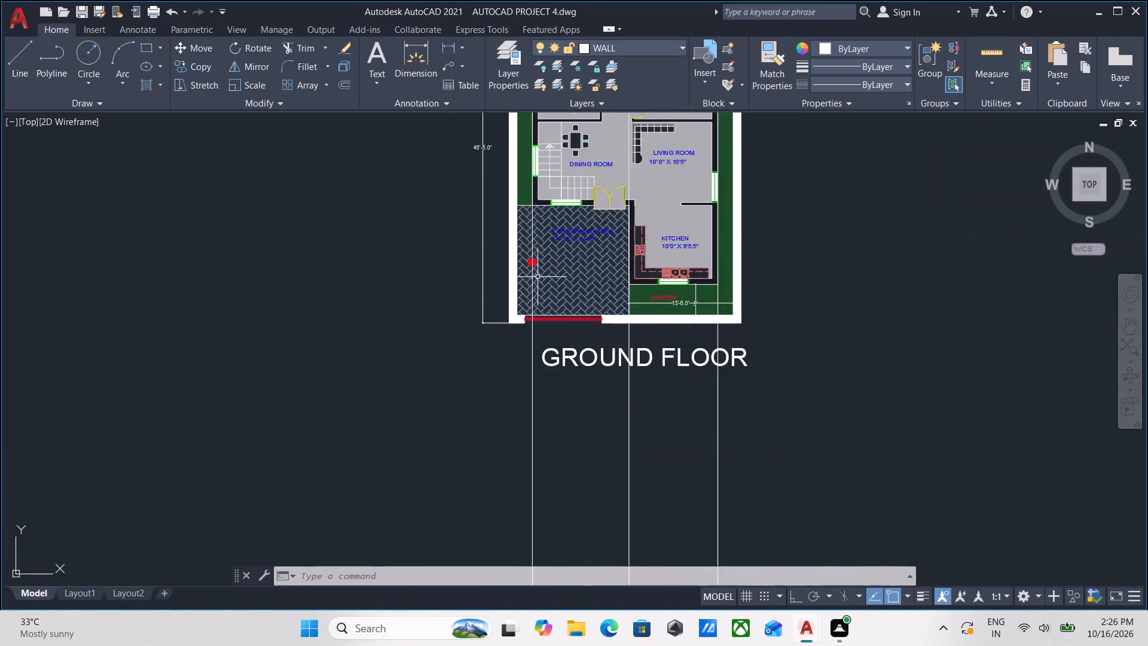
{"action": "middle_click_drag", "start_coordinate": [608, 322], "coordinate": [505, 357]}
{"action": "scroll", "coordinate": [643, 333], "scroll_direction": "up", "scroll_amount": 2}
{"action": "left_click", "coordinate": [645, 409]}
{"action": "left_click", "coordinate": [623, 361]}
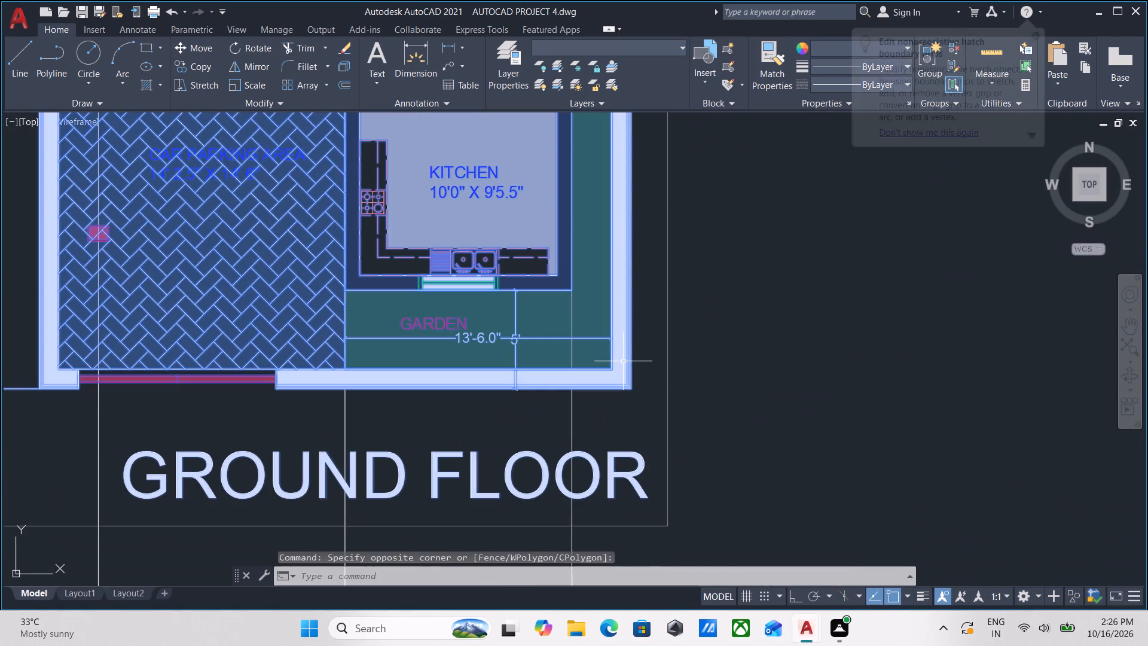
{"action": "type", "text": "ung"}
{"action": "key", "text": "Return"}
Move the red column in the car parking area horizontally so its left edge sits on the leftmost projected vertical.
{"action": "middle_click_drag", "start_coordinate": [384, 413], "coordinate": [673, 393]}
{"action": "scroll", "coordinate": [397, 185], "scroll_direction": "up", "scroll_amount": 3}
{"action": "scroll", "coordinate": [353, 298], "scroll_direction": "up", "scroll_amount": 1}
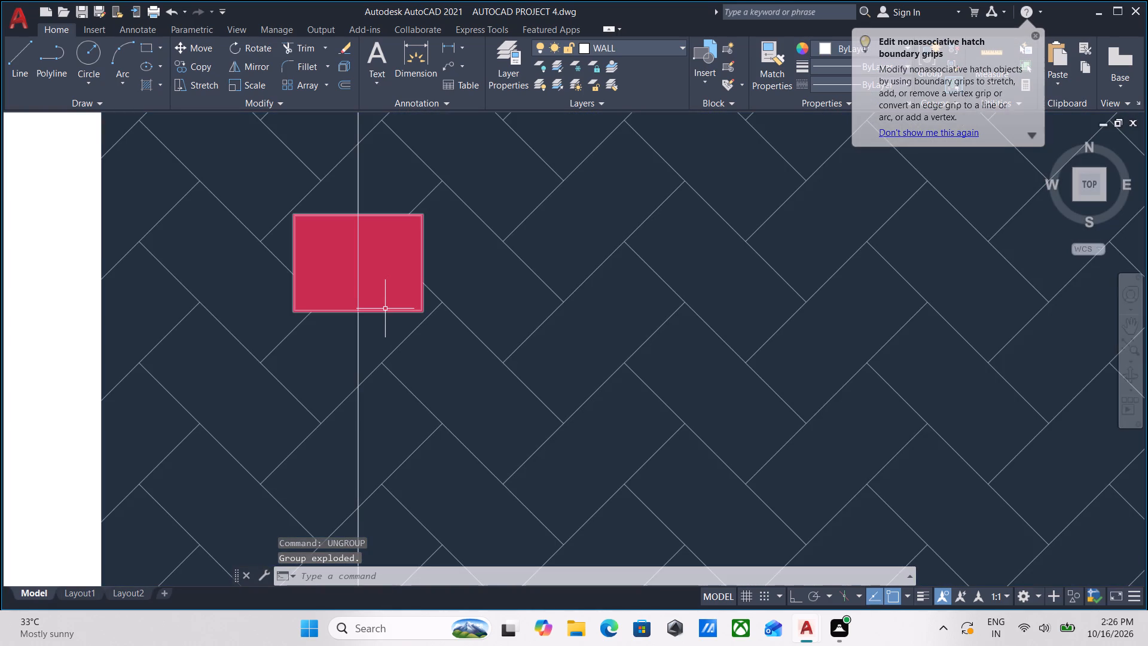
{"action": "left_click", "coordinate": [384, 310]}
{"action": "scroll", "coordinate": [384, 310], "scroll_direction": "down", "scroll_amount": 1}
{"action": "middle_click_drag", "start_coordinate": [384, 310], "coordinate": [485, 354]}
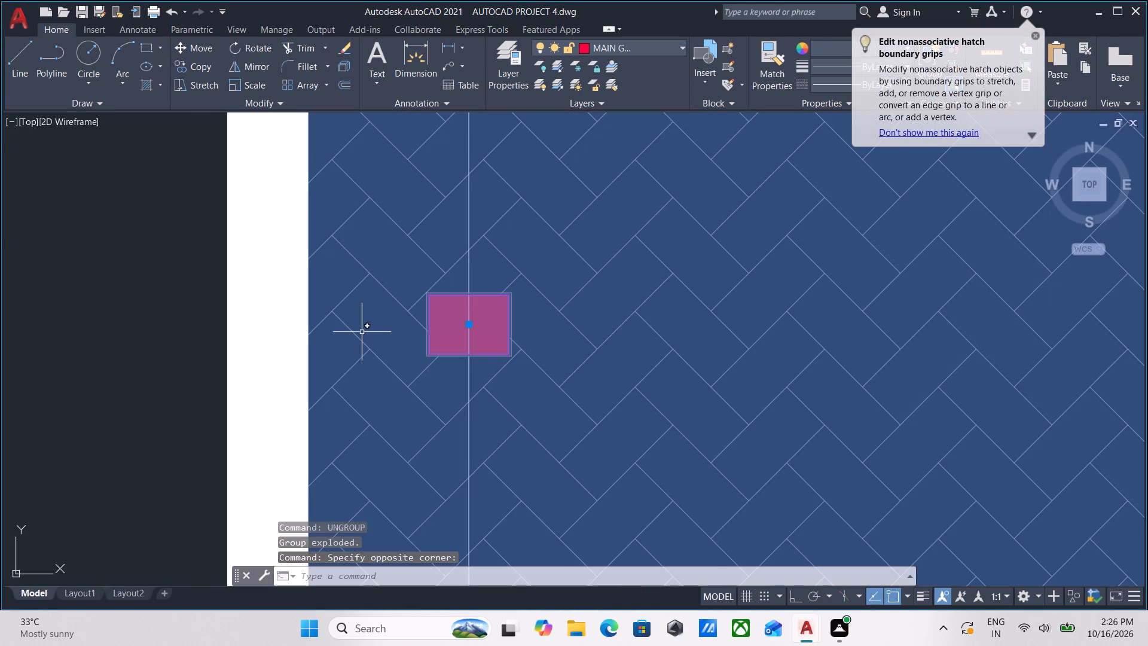
{"action": "key", "text": "m"}
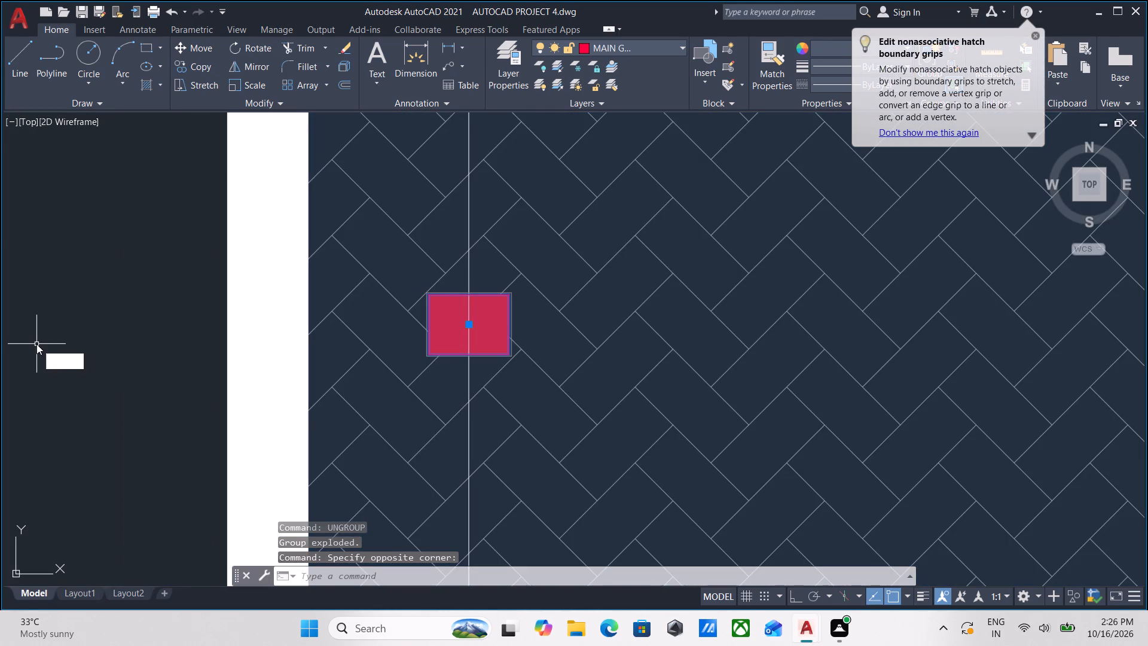
{"action": "key", "text": "Return"}
{"action": "scroll", "coordinate": [426, 295], "scroll_direction": "up", "scroll_amount": 3}
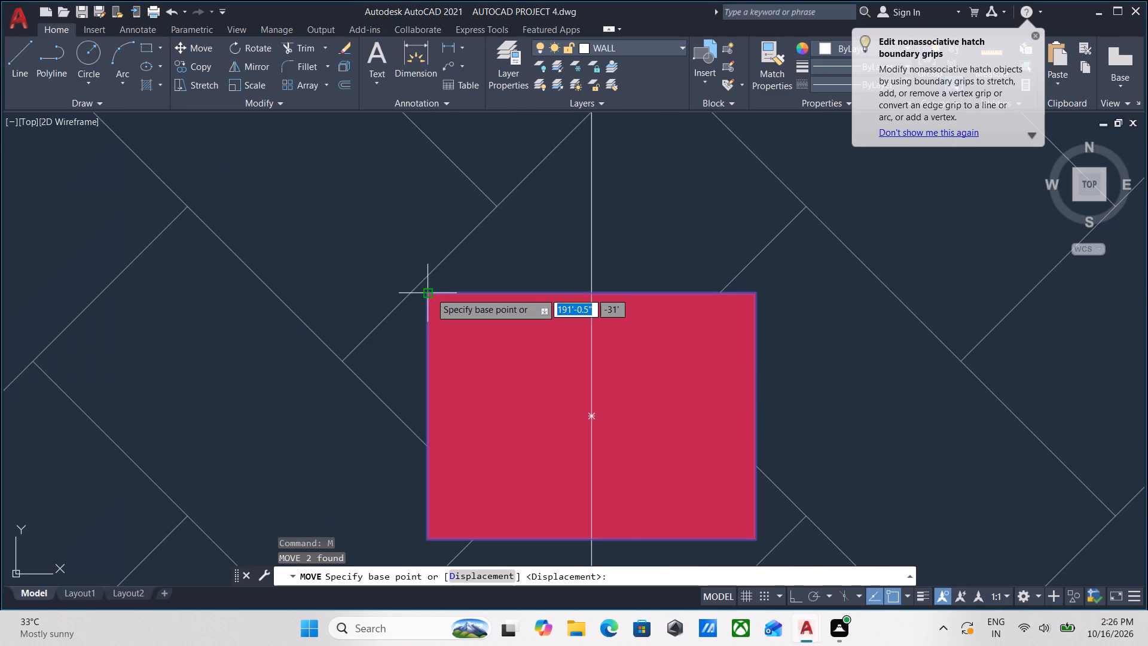
{"action": "left_click", "coordinate": [431, 292]}
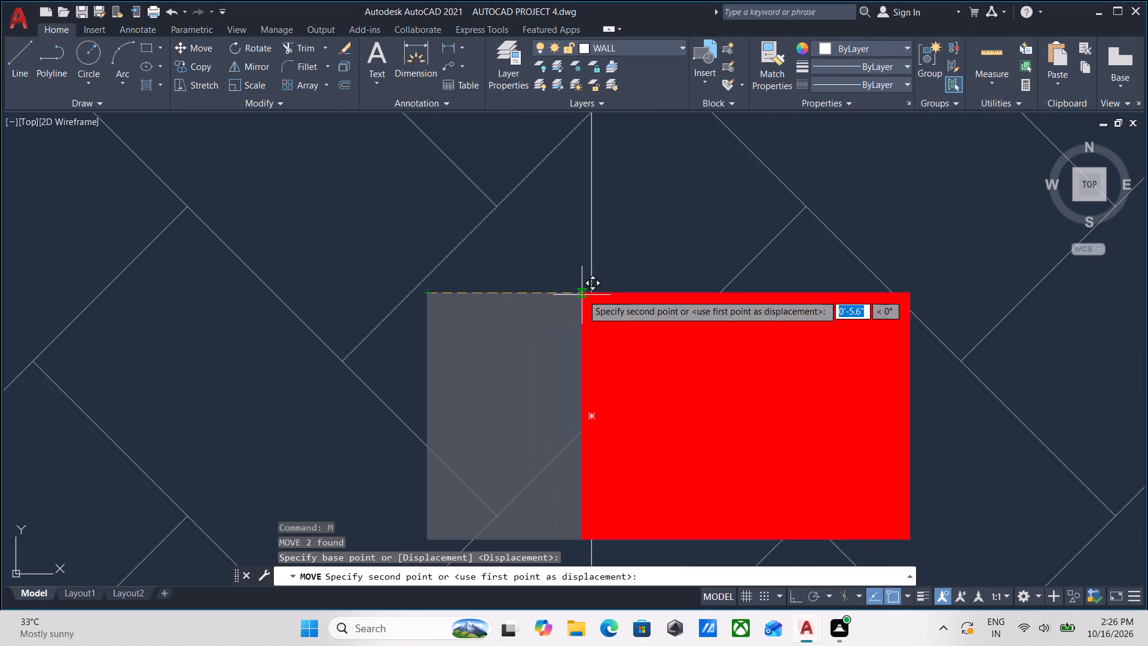
{"action": "left_click", "coordinate": [589, 290]}
{"action": "scroll", "coordinate": [589, 290], "scroll_direction": "down", "scroll_amount": 4}
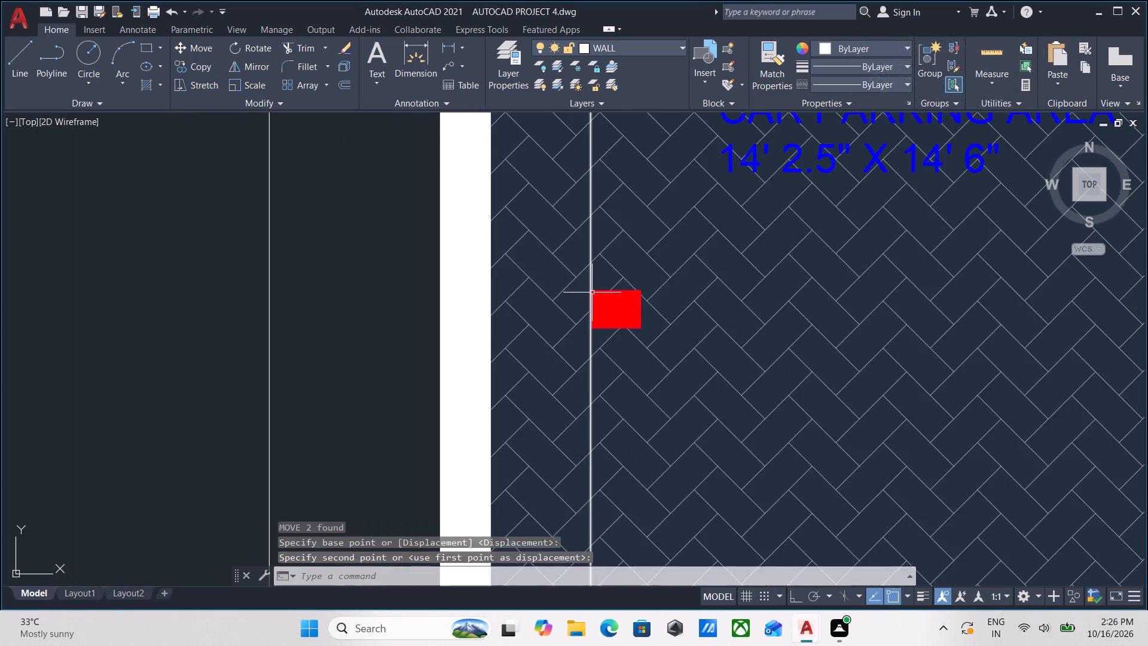
{"action": "scroll", "coordinate": [593, 294], "scroll_direction": "down", "scroll_amount": 2}
{"action": "key", "text": "Escape"}
Project a vertical construction line from the red column's lower-right corner down through the elevation, with Ortho on.
{"action": "middle_click_drag", "start_coordinate": [595, 324], "coordinate": [600, 217]}
{"action": "scroll", "coordinate": [566, 336], "scroll_direction": "down", "scroll_amount": 3}
{"action": "middle_click_drag", "start_coordinate": [535, 348], "coordinate": [535, 319]}
{"action": "scroll", "coordinate": [539, 394], "scroll_direction": "up", "scroll_amount": 2}
{"action": "middle_click_drag", "start_coordinate": [541, 410], "coordinate": [544, 404]}
{"action": "type", "text": "xl"}
{"action": "key", "text": "Return"}
{"action": "middle_click_drag", "start_coordinate": [606, 368], "coordinate": [587, 448]}
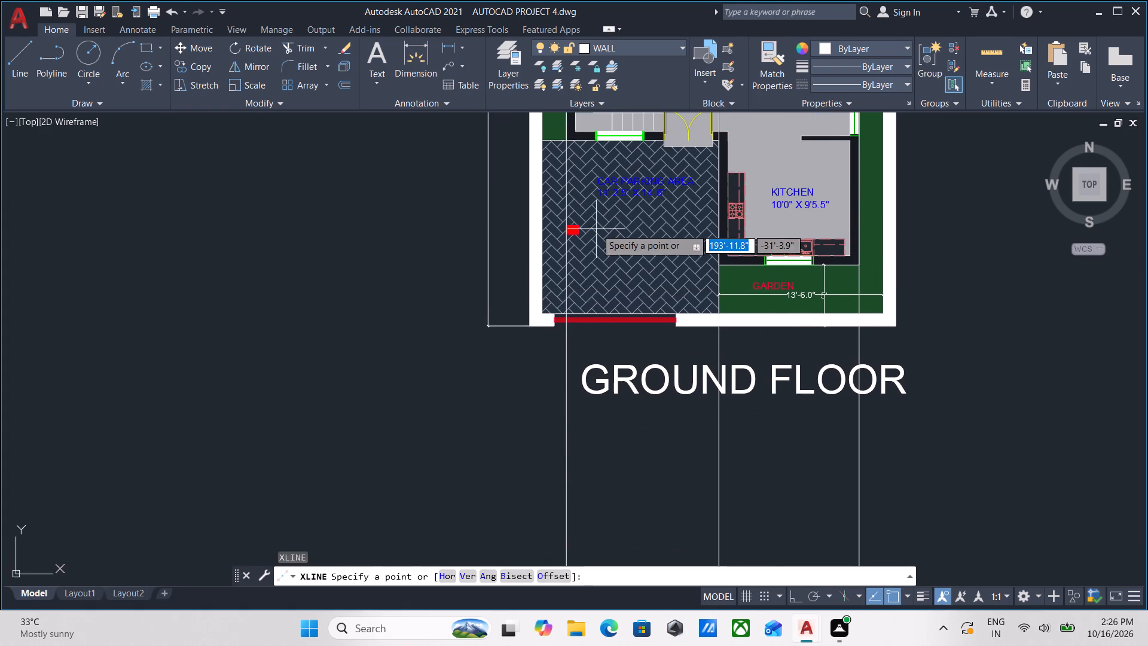
{"action": "scroll", "coordinate": [596, 228], "scroll_direction": "up", "scroll_amount": 3}
{"action": "scroll", "coordinate": [546, 243], "scroll_direction": "up", "scroll_amount": 2}
{"action": "left_click", "coordinate": [486, 274]}
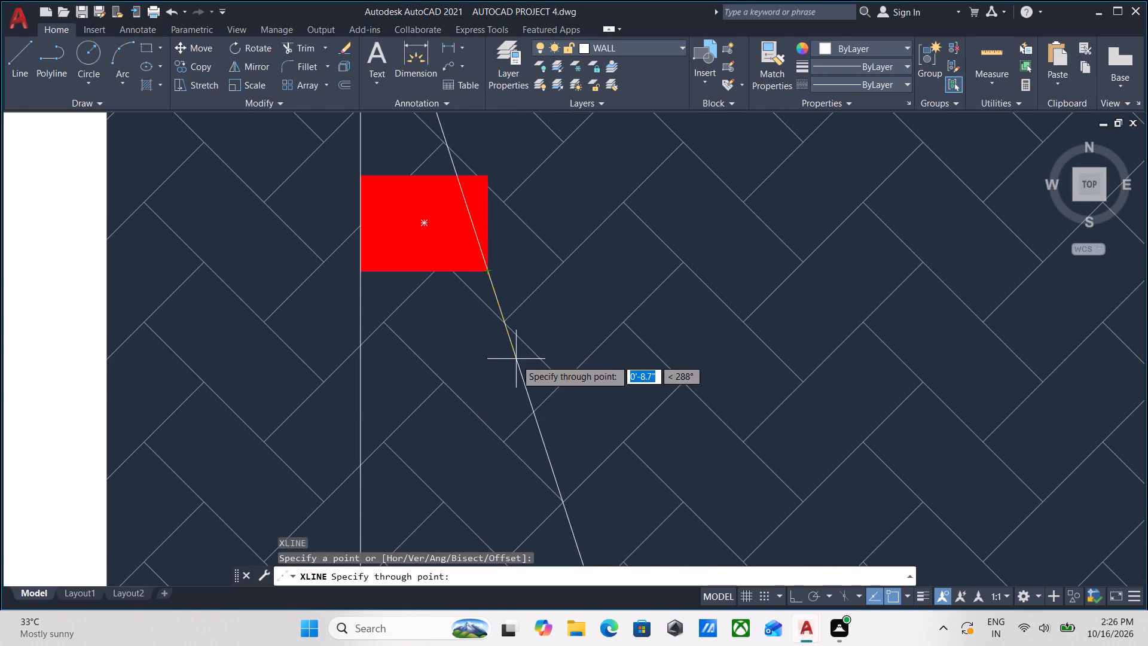
{"action": "key", "text": "F8"}
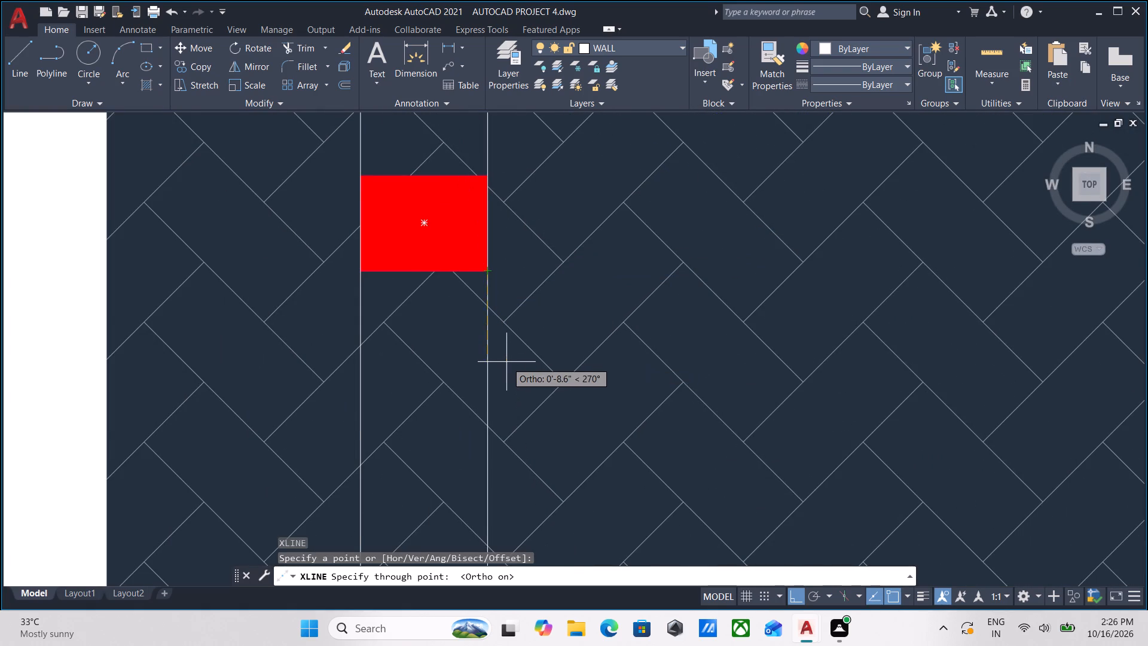
{"action": "middle_click_drag", "start_coordinate": [506, 362], "coordinate": [525, 236]}
{"action": "scroll", "coordinate": [528, 282], "scroll_direction": "down", "scroll_amount": 5}
{"action": "middle_click_drag", "start_coordinate": [527, 288], "coordinate": [537, 71]}
{"action": "scroll", "coordinate": [547, 293], "scroll_direction": "down", "scroll_amount": 1}
{"action": "middle_click_drag", "start_coordinate": [547, 293], "coordinate": [540, 77]}
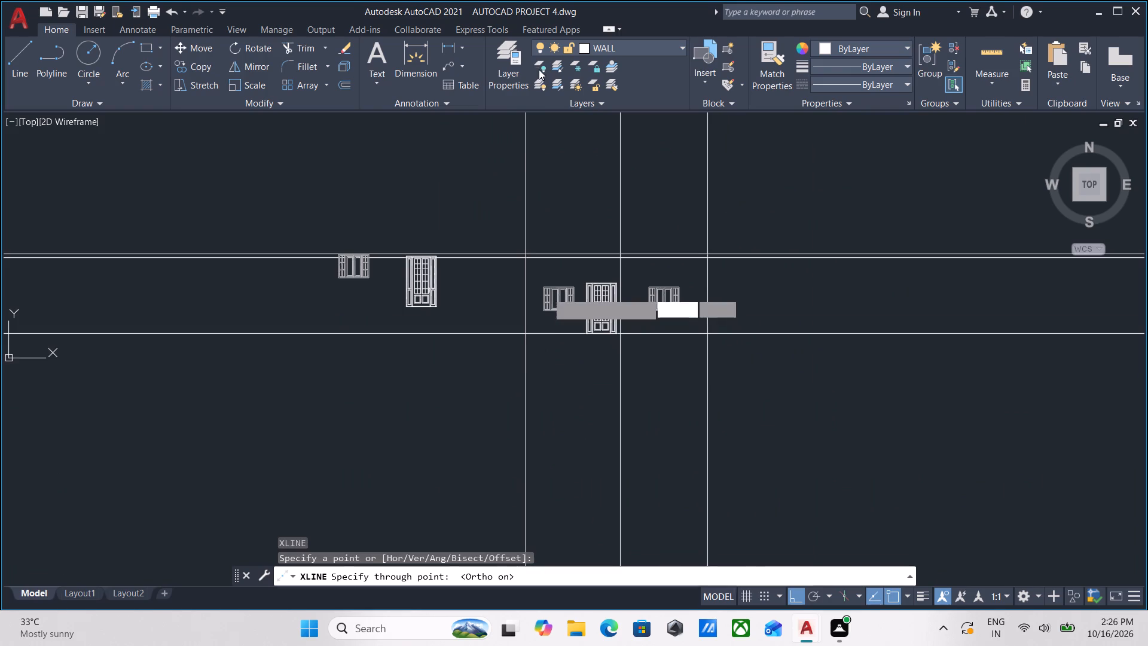
{"action": "left_click", "coordinate": [542, 175]}
{"action": "middle_click_drag", "start_coordinate": [542, 175], "coordinate": [541, 257]}
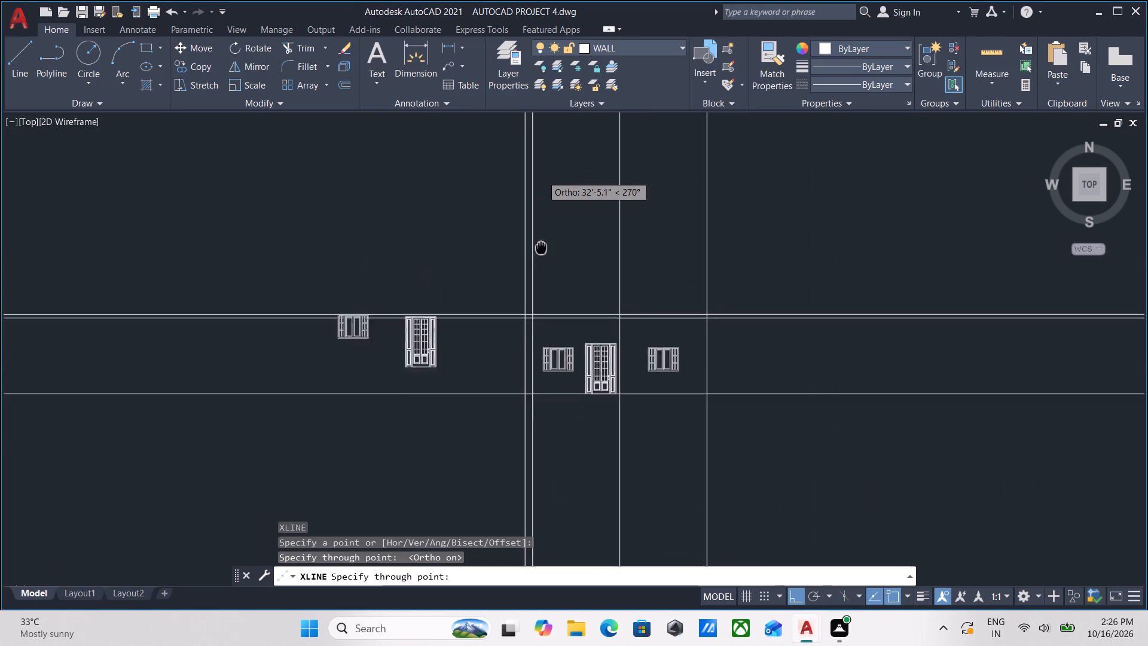
{"action": "middle_click_drag", "start_coordinate": [541, 257], "coordinate": [541, 284]}
{"action": "scroll", "coordinate": [545, 273], "scroll_direction": "down", "scroll_amount": 1}
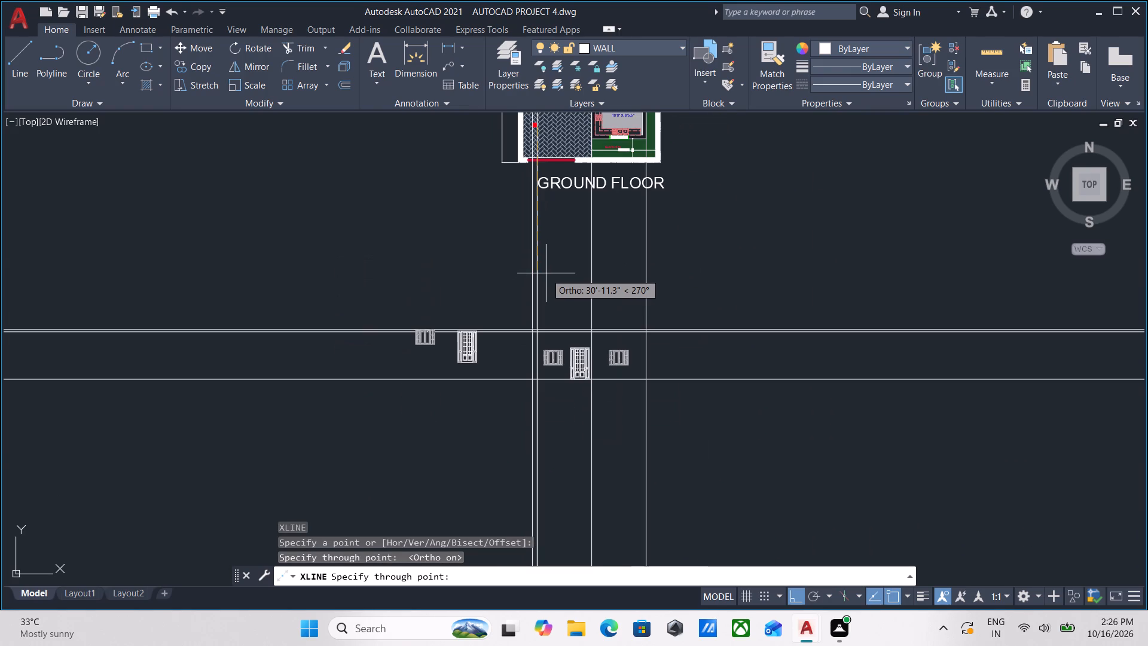
{"action": "scroll", "coordinate": [546, 273], "scroll_direction": "down", "scroll_amount": 1}
{"action": "middle_click_drag", "start_coordinate": [546, 273], "coordinate": [520, 461]}
{"action": "middle_click_drag", "start_coordinate": [516, 433], "coordinate": [528, 290]}
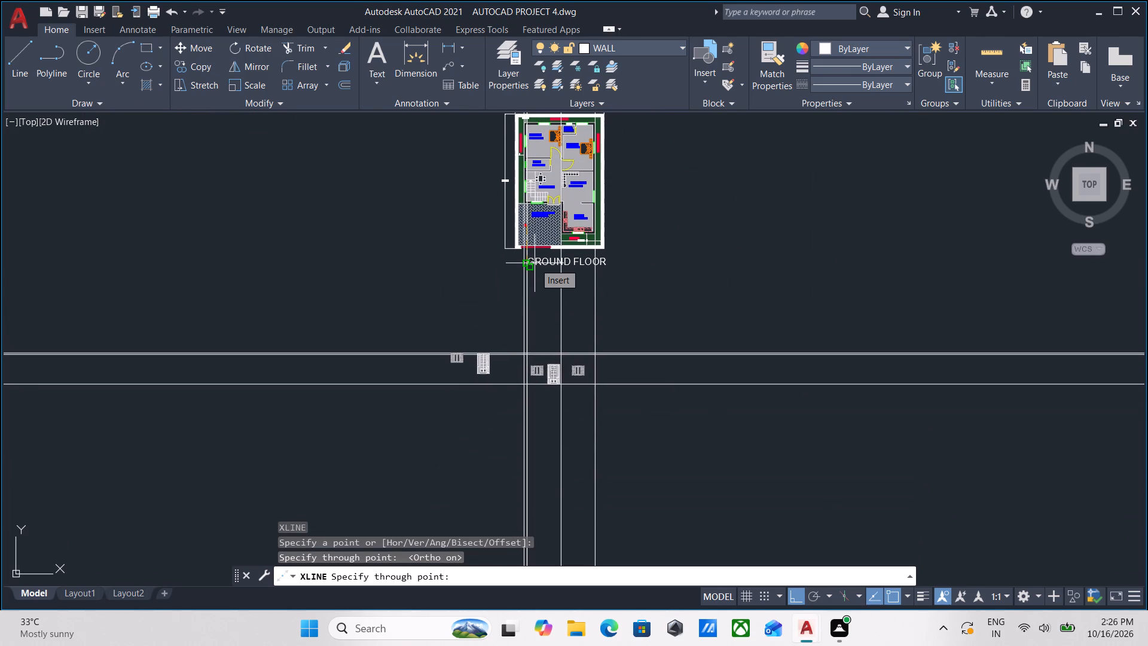
{"action": "key", "text": "Escape"}
Examine how the four projected verticals run from the plan down to the level lines, windows and door of the elevation.
{"action": "scroll", "coordinate": [570, 312], "scroll_direction": "up", "scroll_amount": 3}
{"action": "scroll", "coordinate": [564, 314], "scroll_direction": "down", "scroll_amount": 2}
{"action": "middle_click_drag", "start_coordinate": [564, 314], "coordinate": [584, 368]}
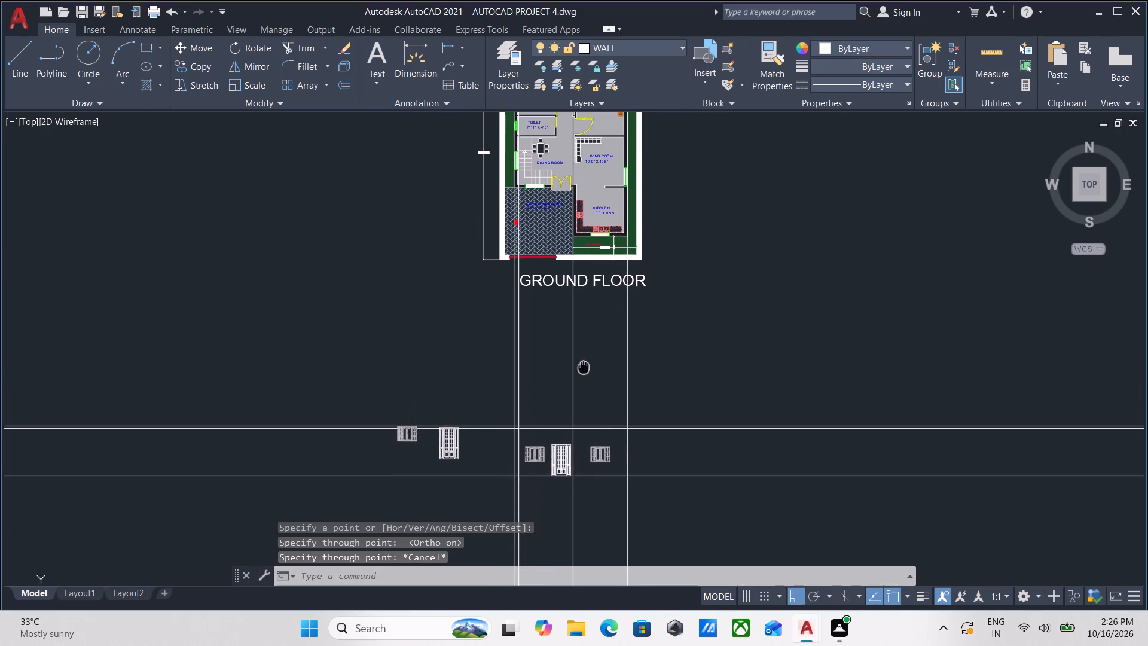
{"action": "middle_click_drag", "start_coordinate": [548, 346], "coordinate": [532, 424]}
{"action": "middle_click_drag", "start_coordinate": [535, 415], "coordinate": [559, 286]}
{"action": "middle_click_drag", "start_coordinate": [561, 278], "coordinate": [563, 270]}
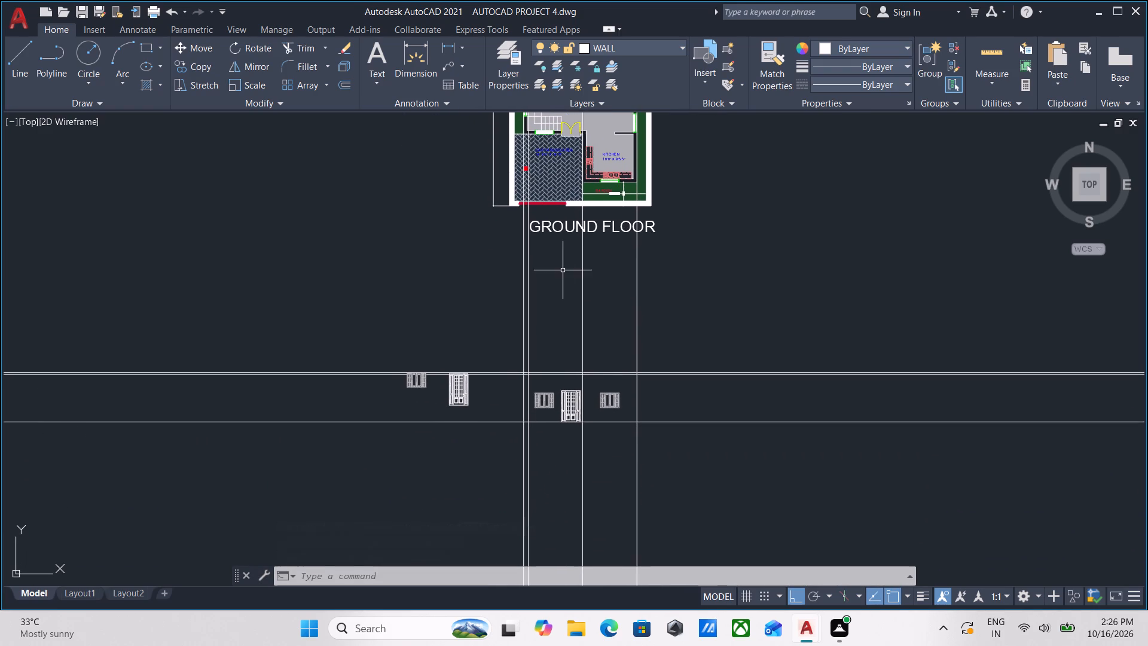
{"action": "scroll", "coordinate": [572, 327], "scroll_direction": "up", "scroll_amount": 1}
{"action": "middle_click_drag", "start_coordinate": [572, 327], "coordinate": [573, 374]}
{"action": "middle_click_drag", "start_coordinate": [572, 355], "coordinate": [549, 461]}
{"action": "middle_click_drag", "start_coordinate": [549, 461], "coordinate": [554, 392]}
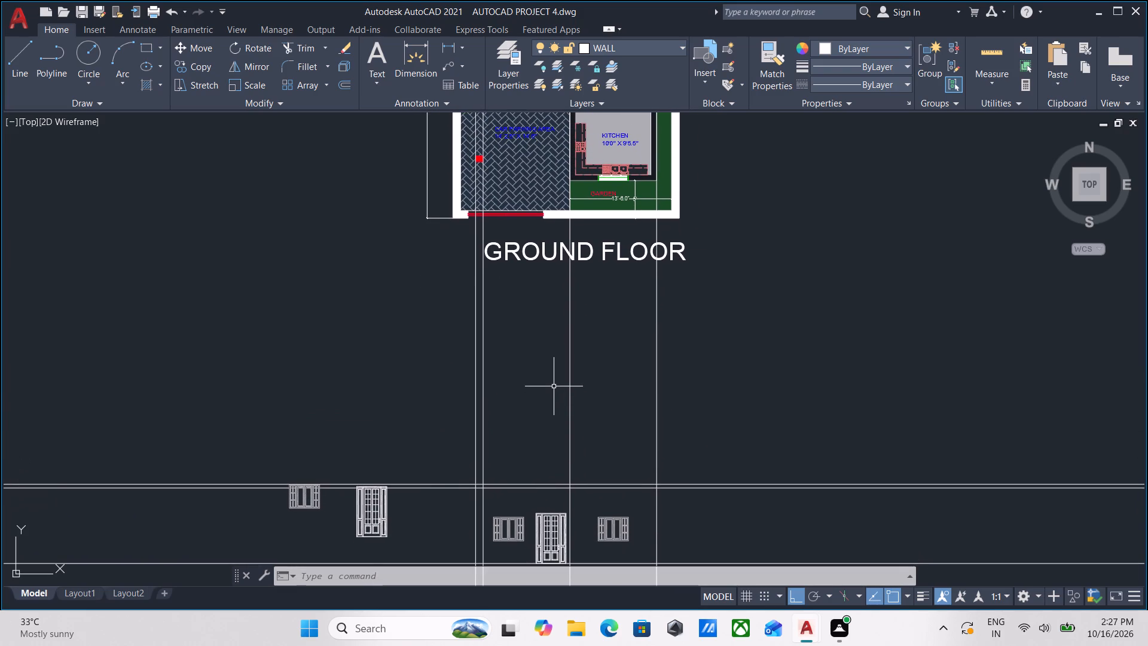
{"action": "middle_click_drag", "start_coordinate": [554, 385], "coordinate": [644, 273]}
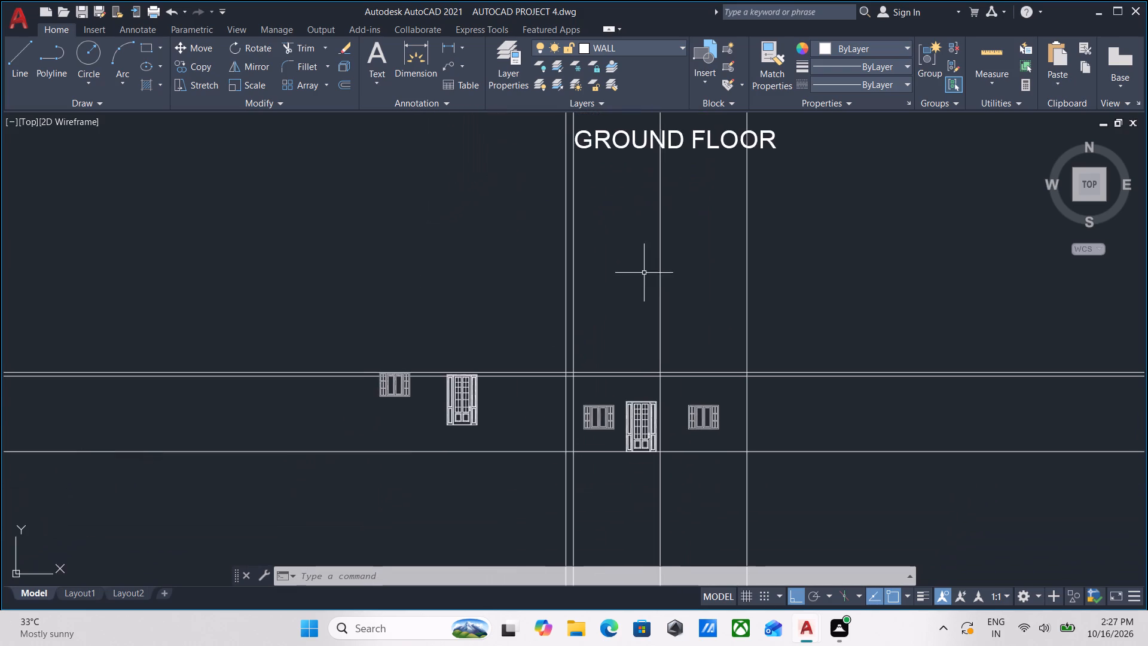
{"action": "middle_click_drag", "start_coordinate": [627, 287], "coordinate": [600, 455]}
{"action": "middle_click_drag", "start_coordinate": [592, 429], "coordinate": [579, 389]}
{"action": "scroll", "coordinate": [576, 371], "scroll_direction": "down", "scroll_amount": 1}
{"action": "middle_click_drag", "start_coordinate": [576, 371], "coordinate": [579, 388]}
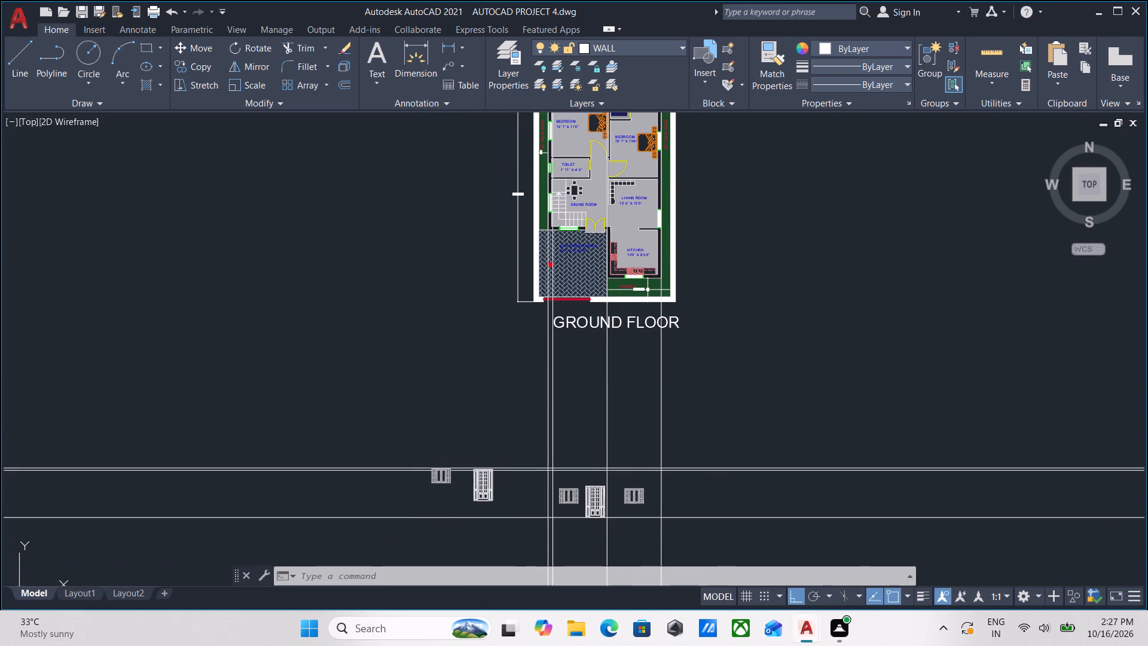
{"action": "scroll", "coordinate": [586, 440], "scroll_direction": "up", "scroll_amount": 2}
{"action": "scroll", "coordinate": [554, 410], "scroll_direction": "down", "scroll_amount": 2}
{"action": "middle_click_drag", "start_coordinate": [554, 409], "coordinate": [561, 356]}
{"action": "scroll", "coordinate": [590, 368], "scroll_direction": "up", "scroll_amount": 1}
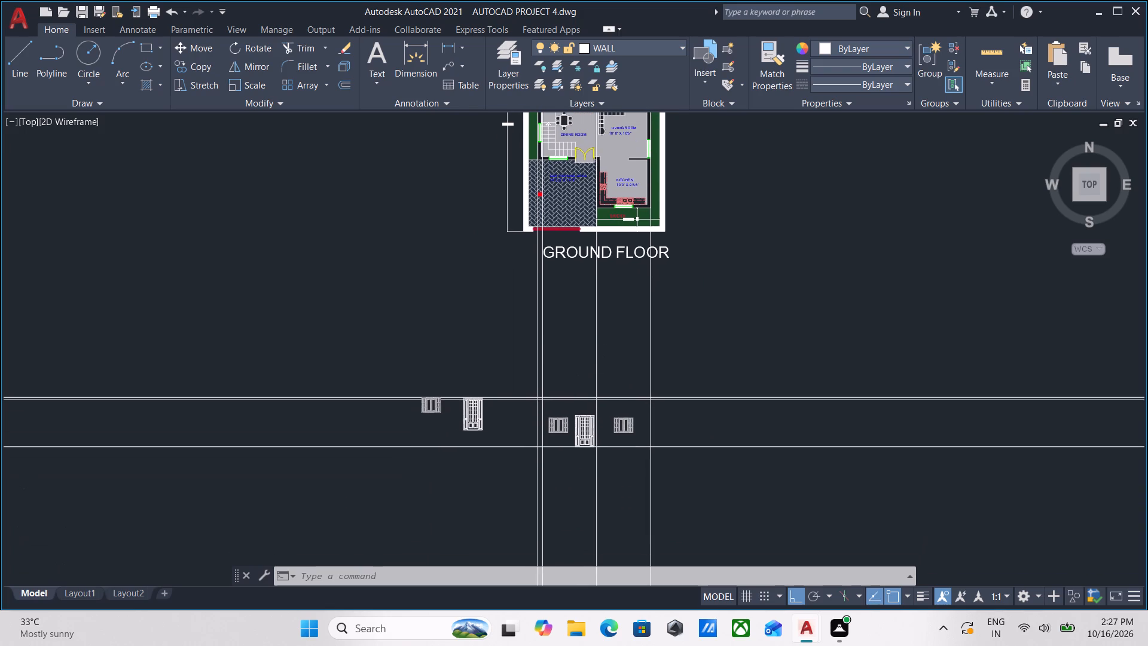
{"action": "middle_click_drag", "start_coordinate": [590, 368], "coordinate": [599, 345]}
{"action": "scroll", "coordinate": [578, 459], "scroll_direction": "up", "scroll_amount": 3}
{"action": "scroll", "coordinate": [525, 459], "scroll_direction": "down", "scroll_amount": 2}
{"action": "middle_click_drag", "start_coordinate": [525, 459], "coordinate": [532, 539]}
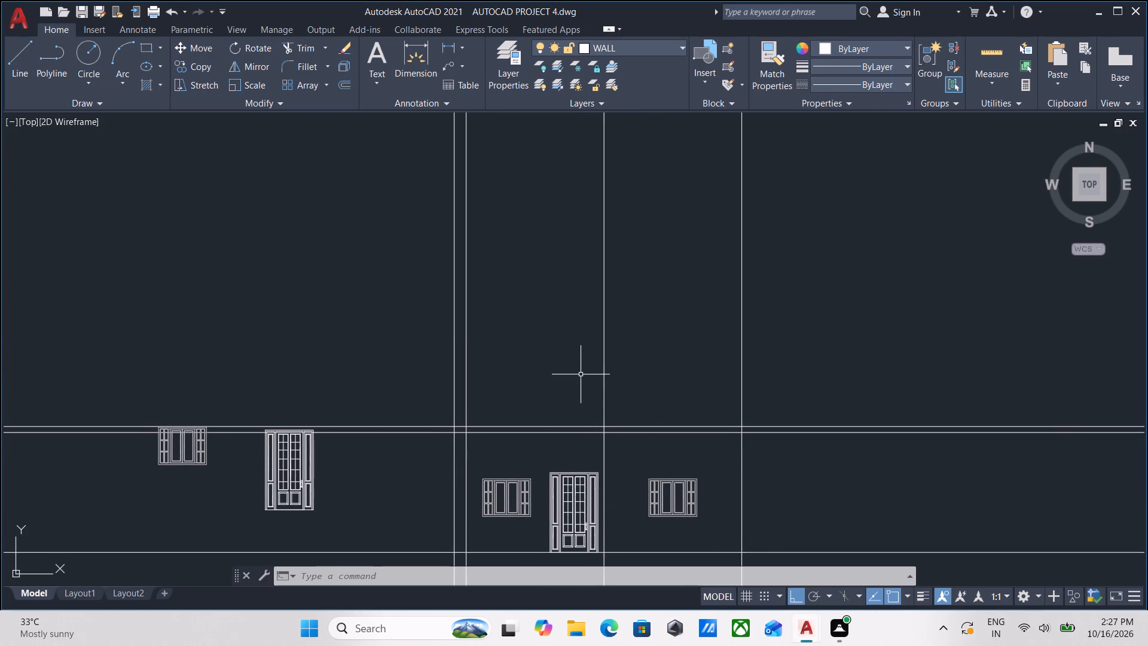
Trim the three horizontal level lines where they extend left of the leftmost projected vertical.
{"action": "middle_click_drag", "start_coordinate": [483, 379], "coordinate": [503, 328]}
{"action": "middle_click_drag", "start_coordinate": [425, 453], "coordinate": [451, 395]}
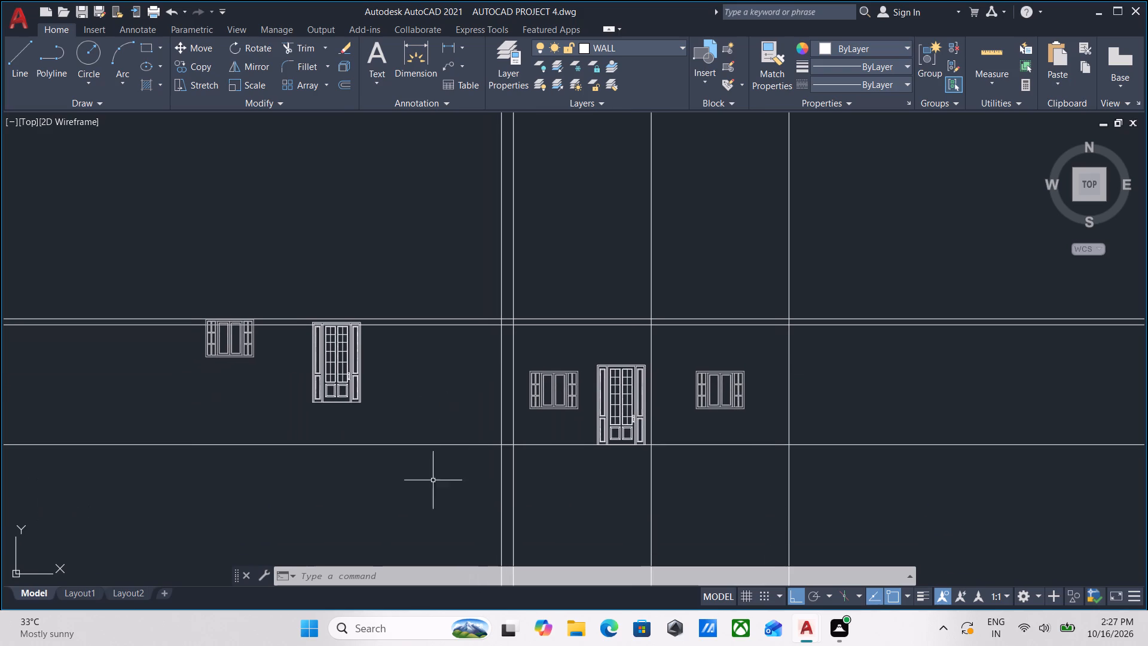
{"action": "middle_click_drag", "start_coordinate": [441, 476], "coordinate": [469, 446]}
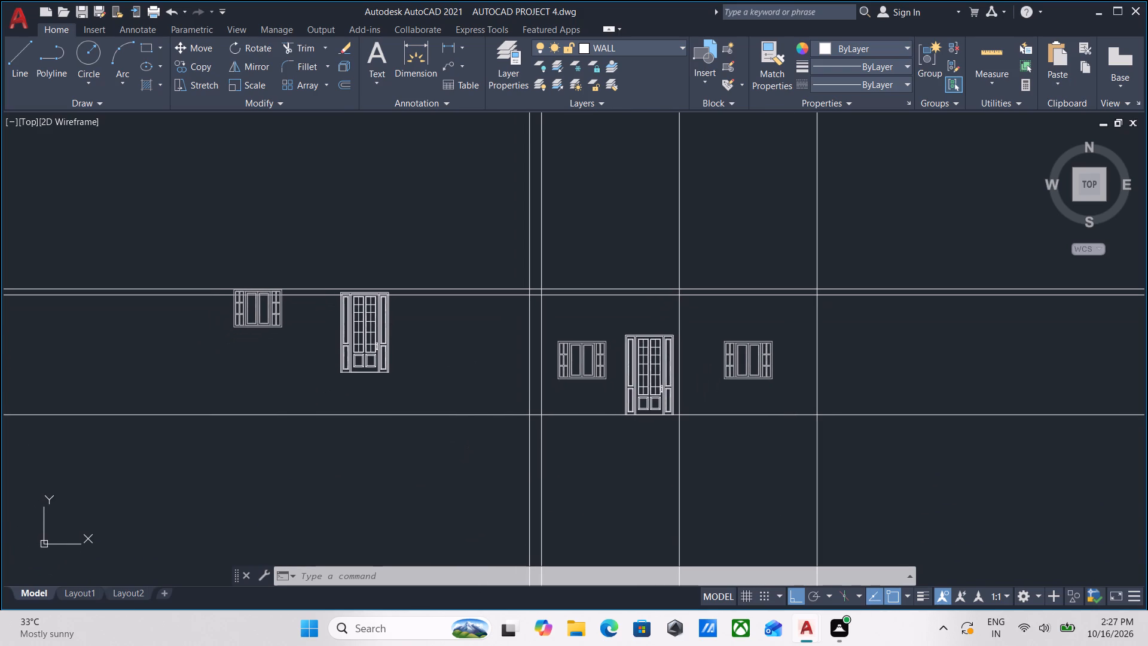
{"action": "middle_click_drag", "start_coordinate": [469, 446], "coordinate": [474, 472]}
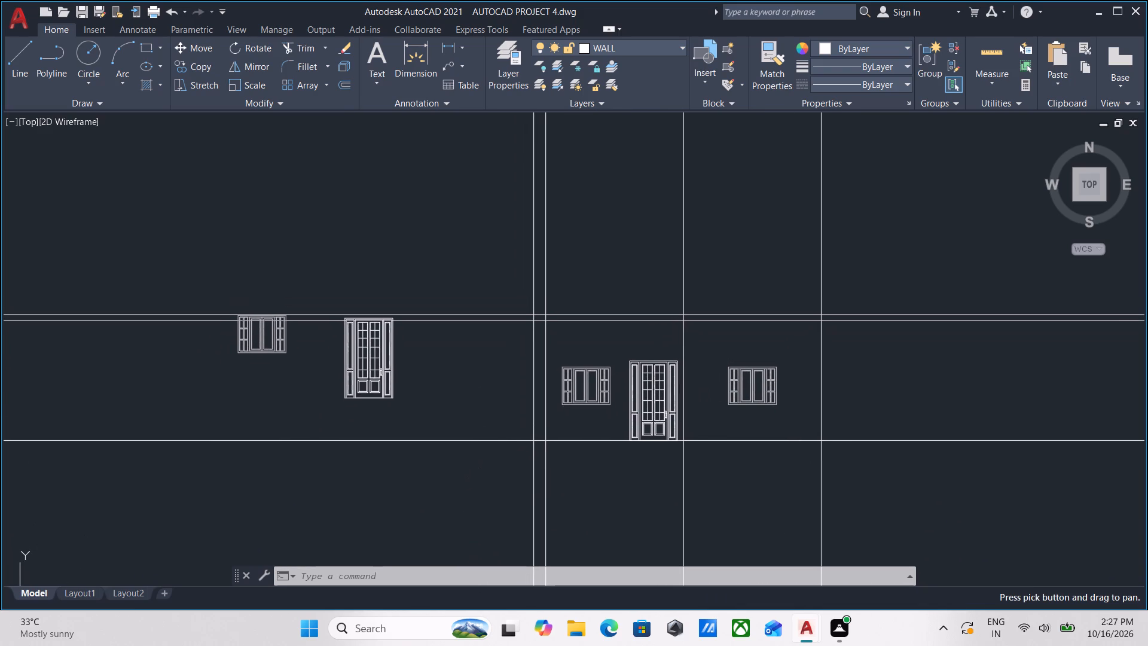
{"action": "type", "text": "tr"}
{"action": "key", "text": "Return"}
{"action": "left_click", "coordinate": [475, 470]}
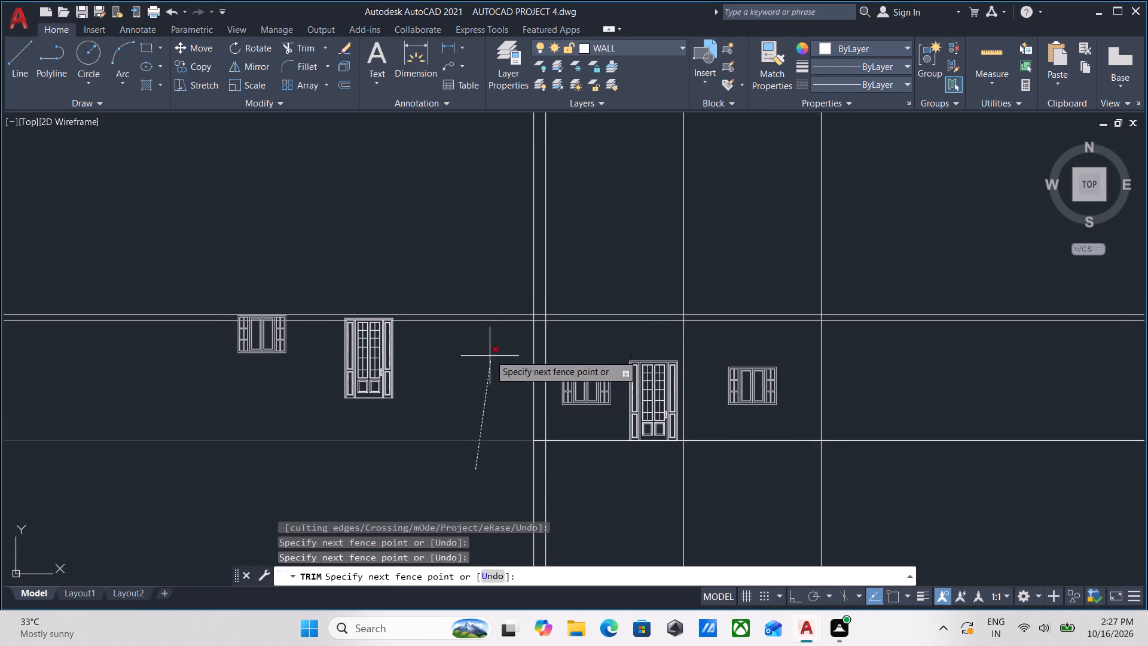
{"action": "left_click", "coordinate": [490, 273]}
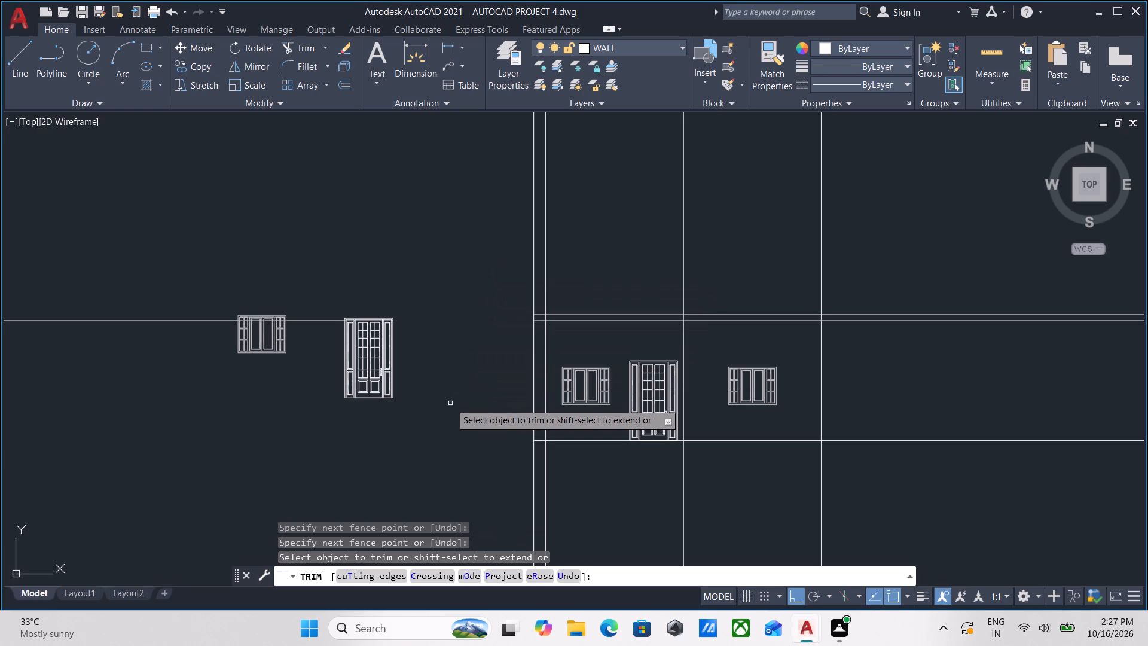
{"action": "key", "text": "Escape"}
Erase the leftover piece of level line running through the spare window and door left of the elevation.
{"action": "left_click", "coordinate": [460, 447]}
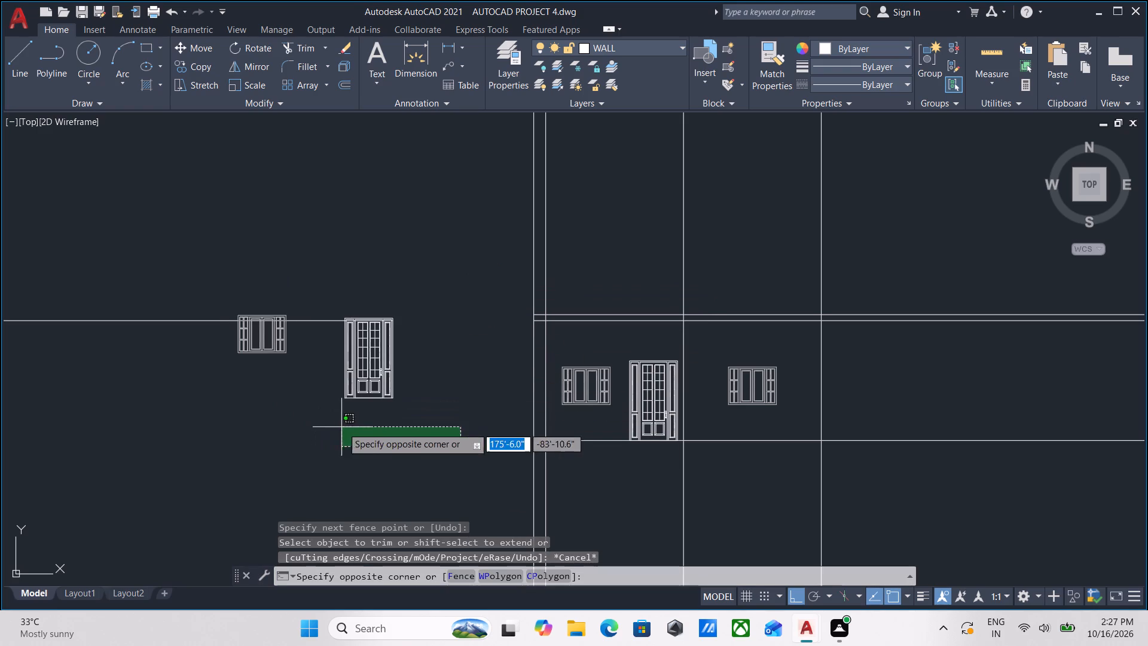
{"action": "left_click", "coordinate": [352, 435]}
{"action": "left_click_drag", "start_coordinate": [206, 366], "coordinate": [195, 354]}
{"action": "left_click", "coordinate": [158, 285]}
{"action": "right_click", "coordinate": [158, 285]}
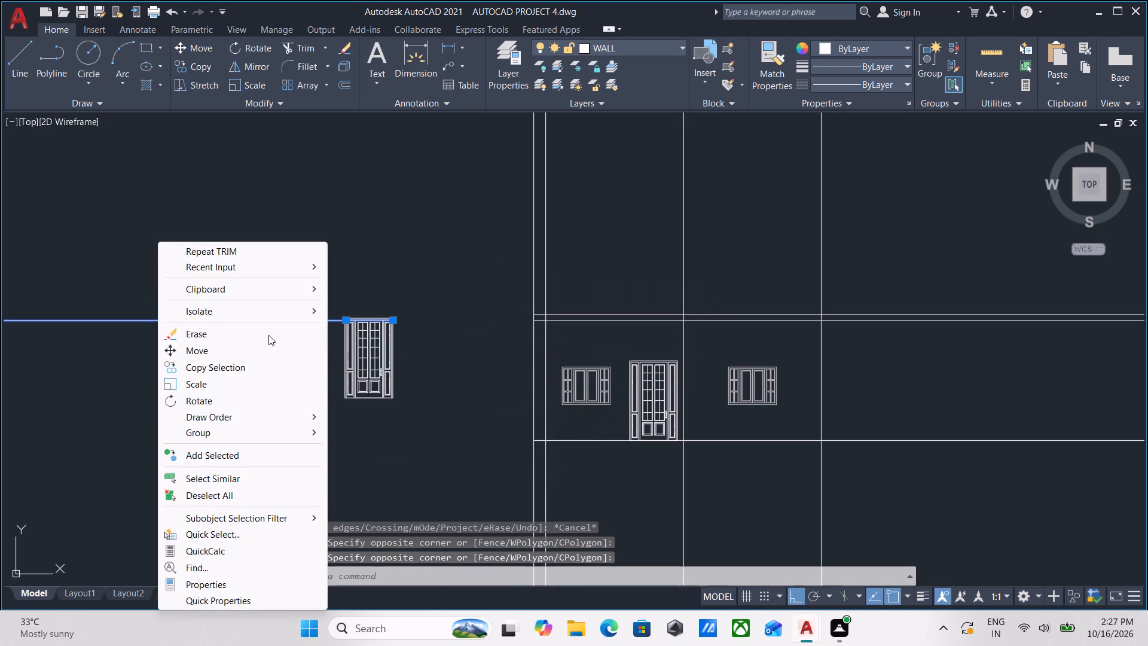
{"action": "left_click", "coordinate": [268, 337]}
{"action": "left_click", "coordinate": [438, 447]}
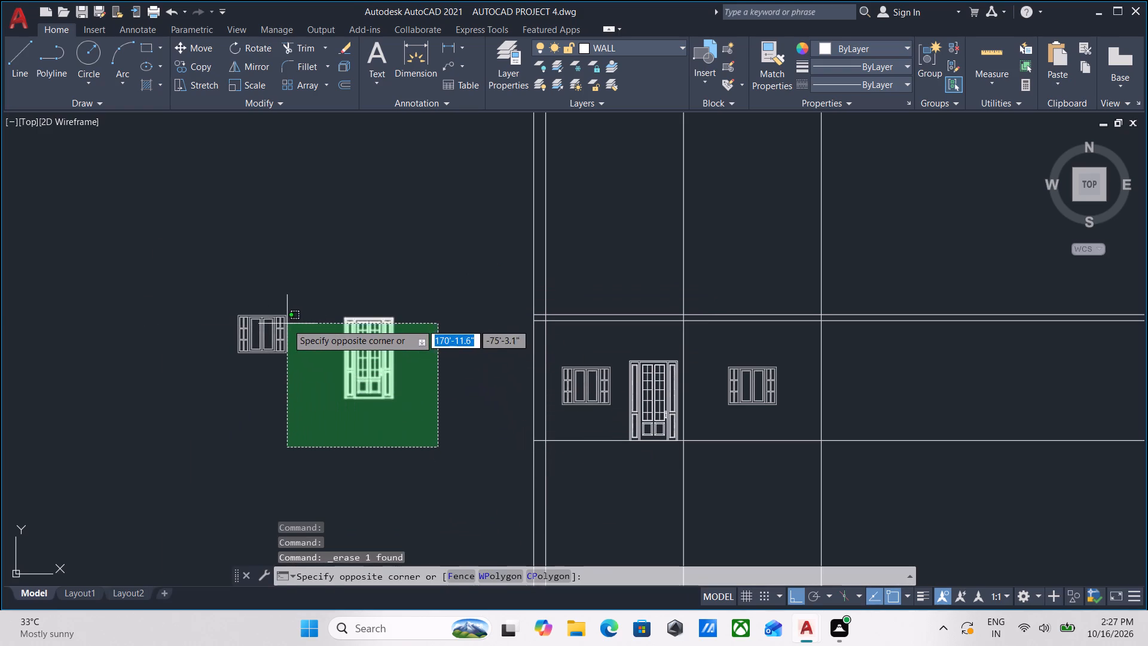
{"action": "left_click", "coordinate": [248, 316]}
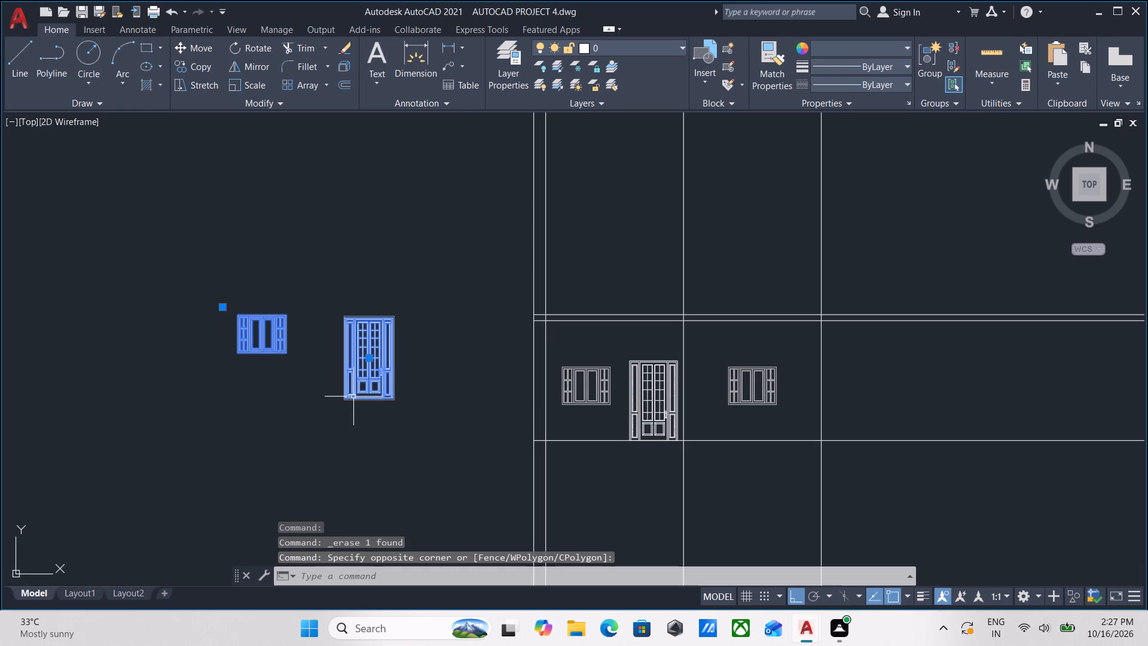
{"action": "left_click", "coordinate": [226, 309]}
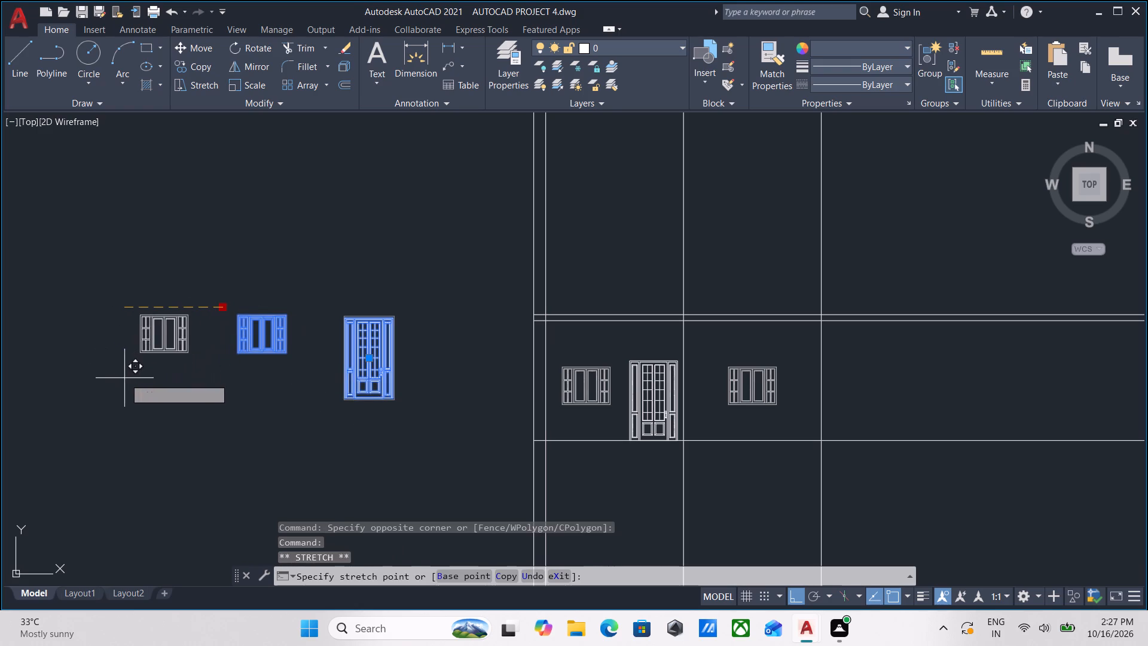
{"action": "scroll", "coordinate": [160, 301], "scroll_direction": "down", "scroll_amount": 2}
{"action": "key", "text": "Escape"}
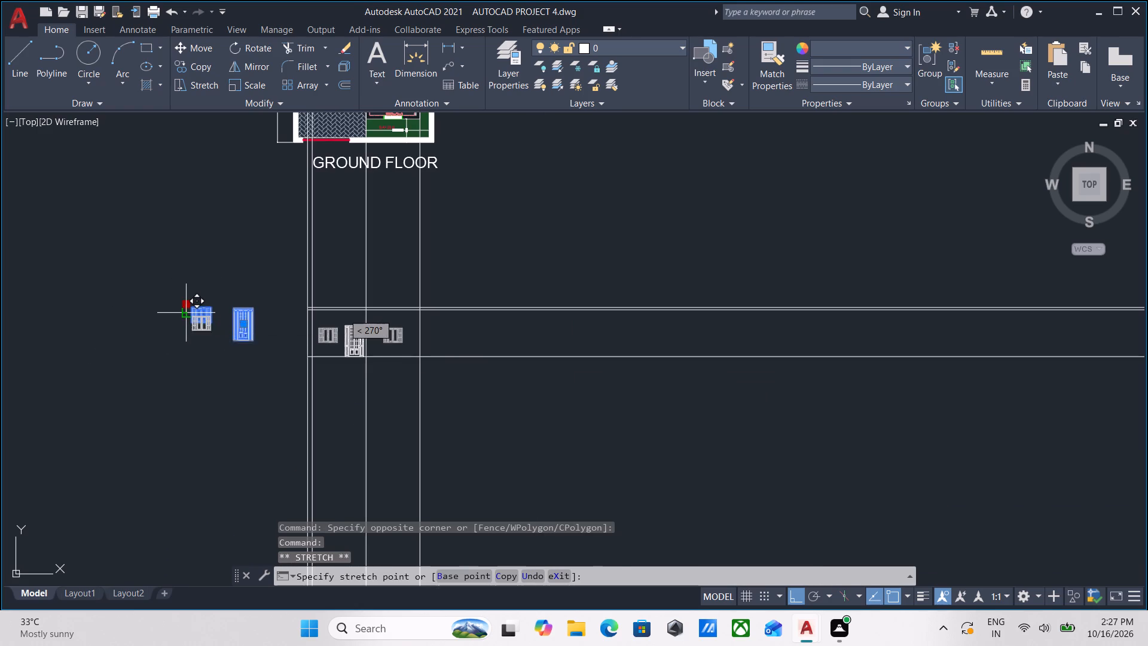
Group the spare window and door standing left of the elevation into one unnamed group.
{"action": "key", "text": "Escape"}
{"action": "left_click_drag", "start_coordinate": [261, 374], "coordinate": [246, 339]}
{"action": "left_click", "coordinate": [167, 285]}
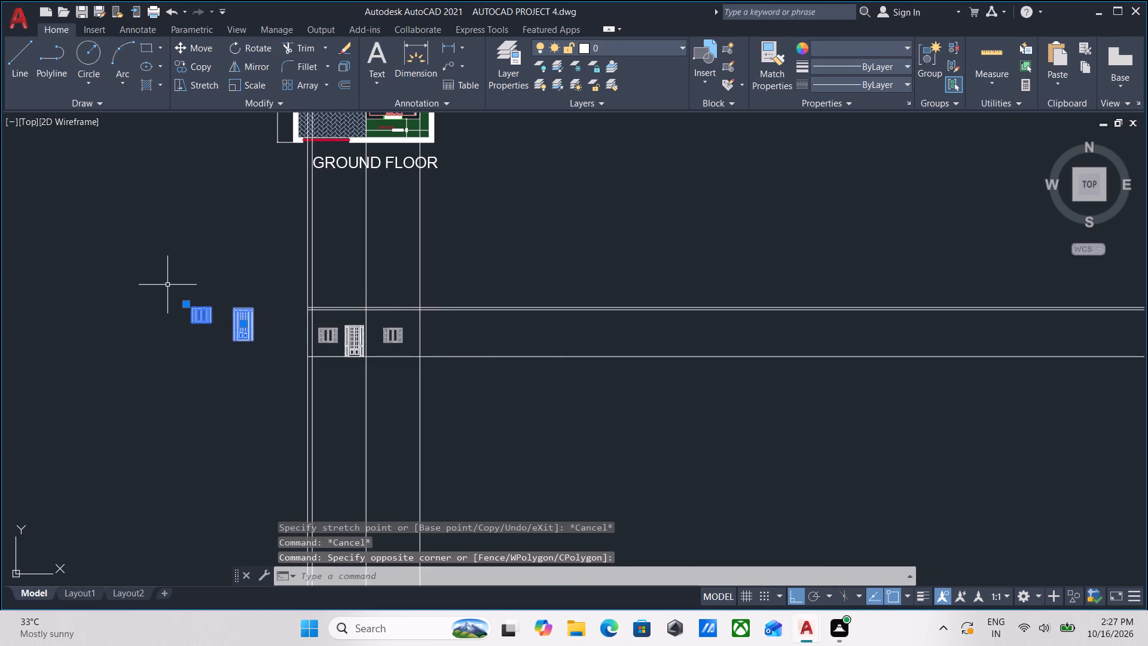
{"action": "key", "text": "g"}
{"action": "key", "text": "Return"}
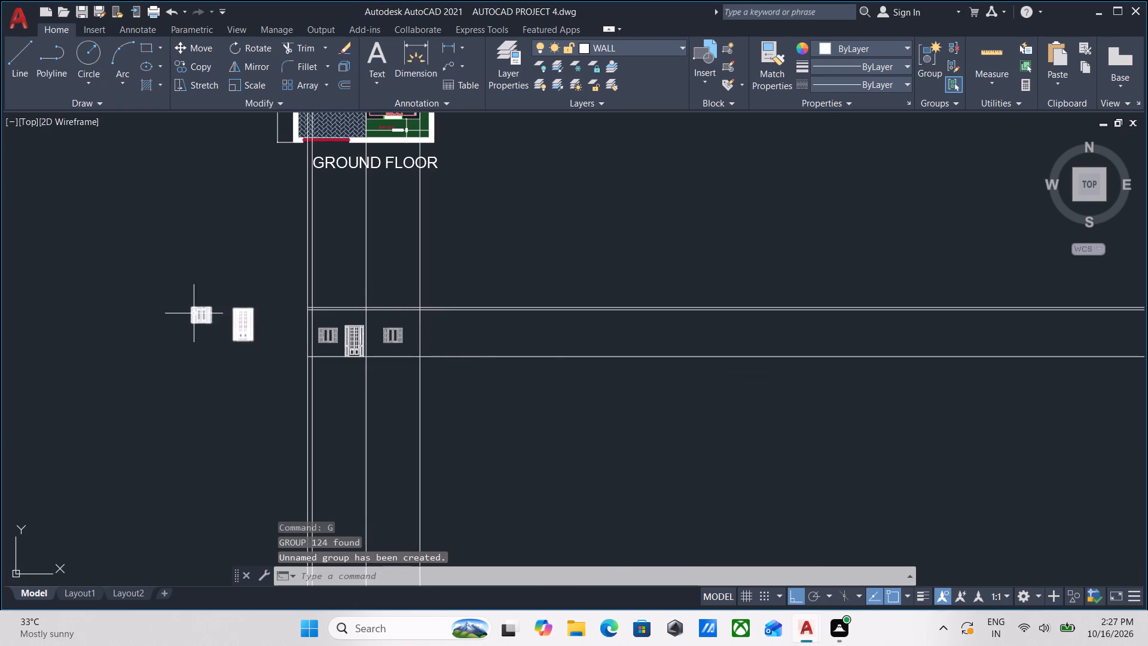
Move the grouped spare window and door straight up, clear of the elevation's level lines, with Ortho on.
{"action": "left_click", "coordinate": [204, 313]}
{"action": "scroll", "coordinate": [199, 307], "scroll_direction": "up", "scroll_amount": 2}
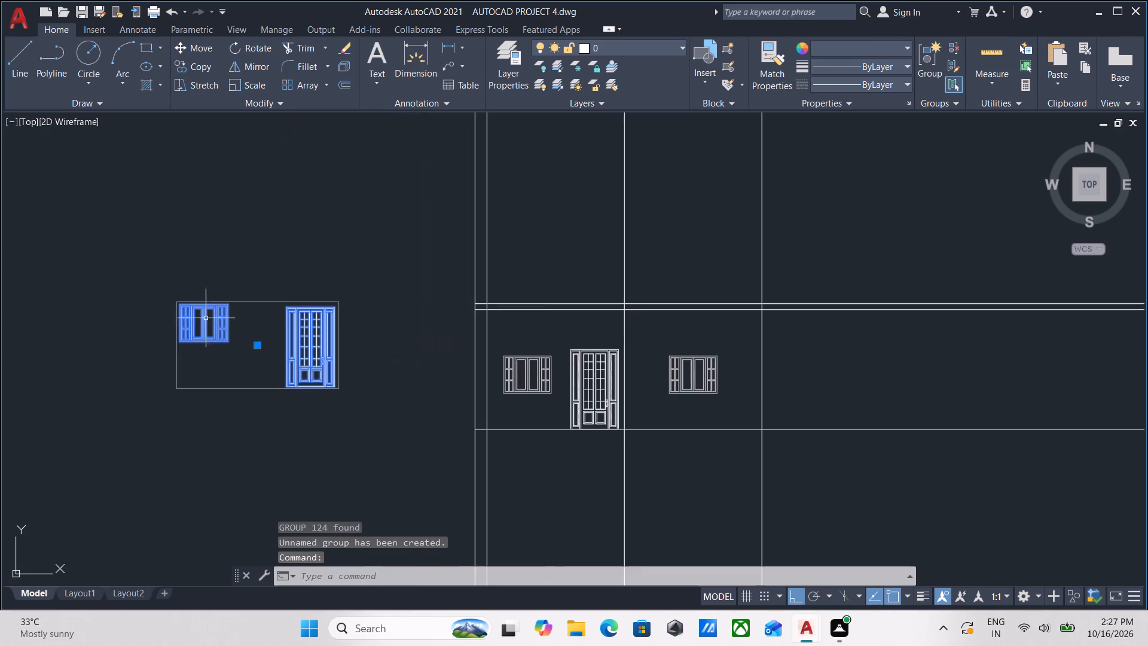
{"action": "left_click", "coordinate": [257, 346]}
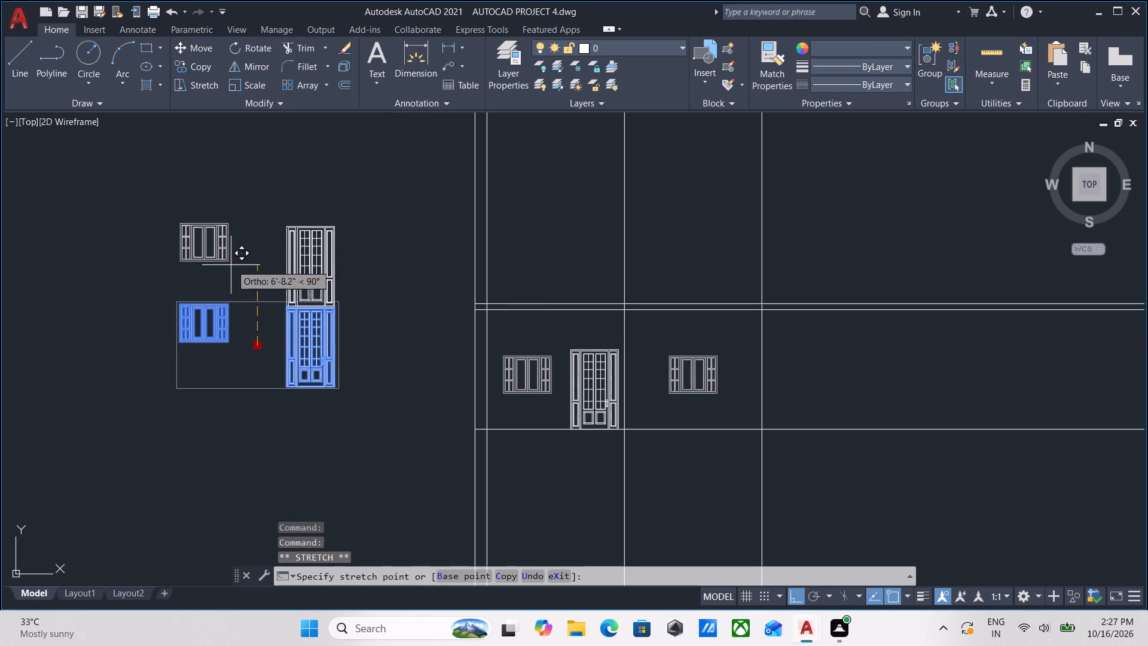
{"action": "middle_click_drag", "start_coordinate": [219, 249], "coordinate": [275, 409]}
{"action": "left_click", "coordinate": [352, 307]}
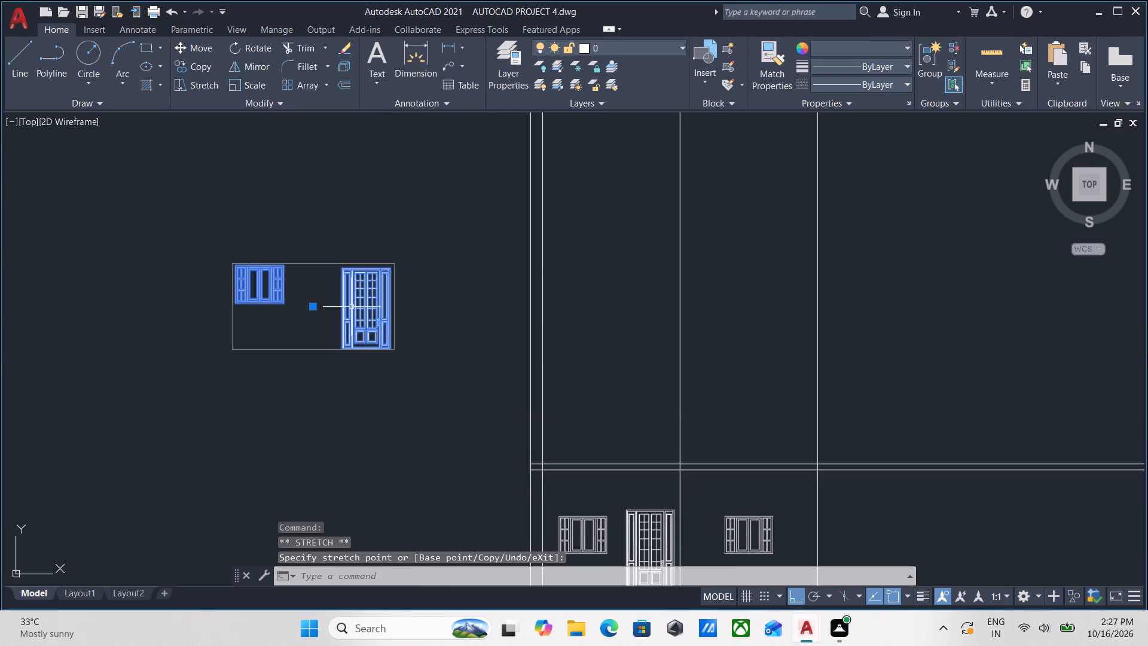
{"action": "key", "text": "Escape"}
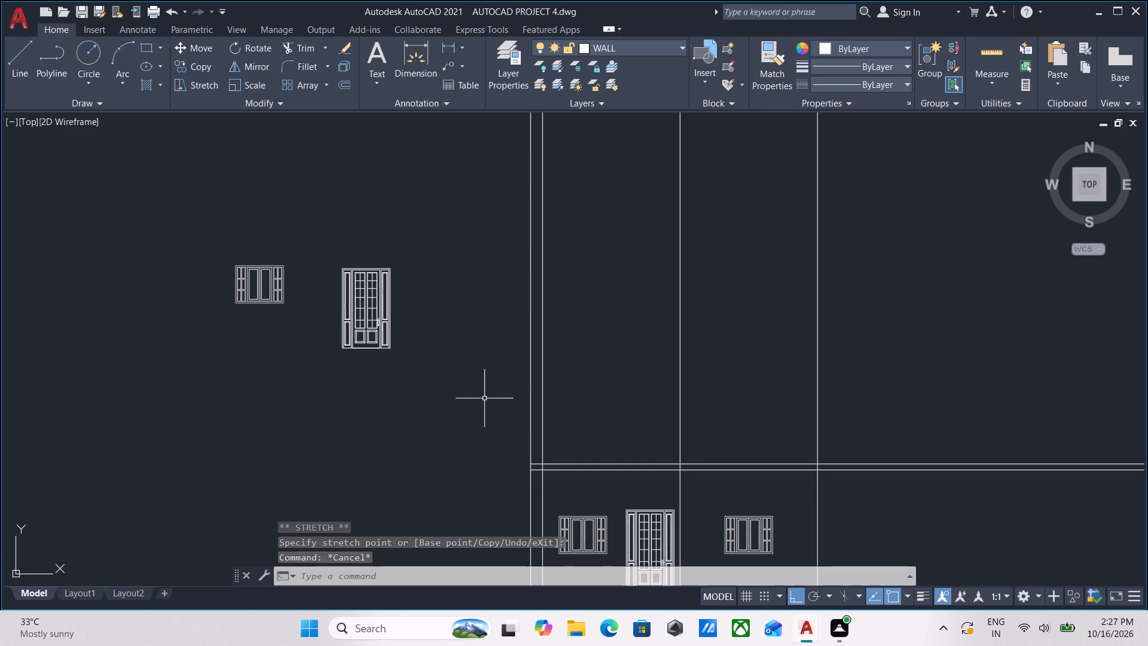
Examine how the ground-floor plan's front edge and boundary wall line up with the projected verticals and elevation below.
{"action": "scroll", "coordinate": [519, 389], "scroll_direction": "down", "scroll_amount": 1}
{"action": "middle_click_drag", "start_coordinate": [520, 382], "coordinate": [527, 344]}
{"action": "scroll", "coordinate": [556, 388], "scroll_direction": "up", "scroll_amount": 1}
{"action": "scroll", "coordinate": [557, 389], "scroll_direction": "down", "scroll_amount": 1}
{"action": "middle_click_drag", "start_coordinate": [557, 389], "coordinate": [574, 441]}
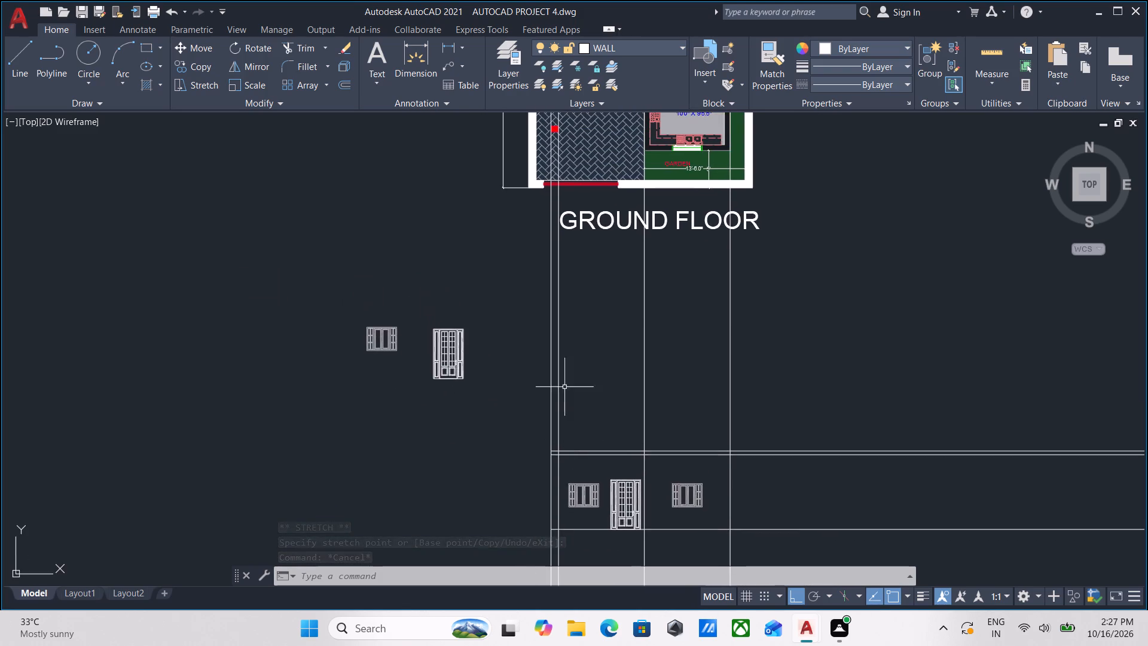
{"action": "middle_click_drag", "start_coordinate": [564, 377], "coordinate": [564, 431]}
{"action": "middle_click_drag", "start_coordinate": [573, 386], "coordinate": [581, 367]}
{"action": "scroll", "coordinate": [594, 406], "scroll_direction": "down", "scroll_amount": 1}
{"action": "middle_click_drag", "start_coordinate": [594, 405], "coordinate": [586, 370]}
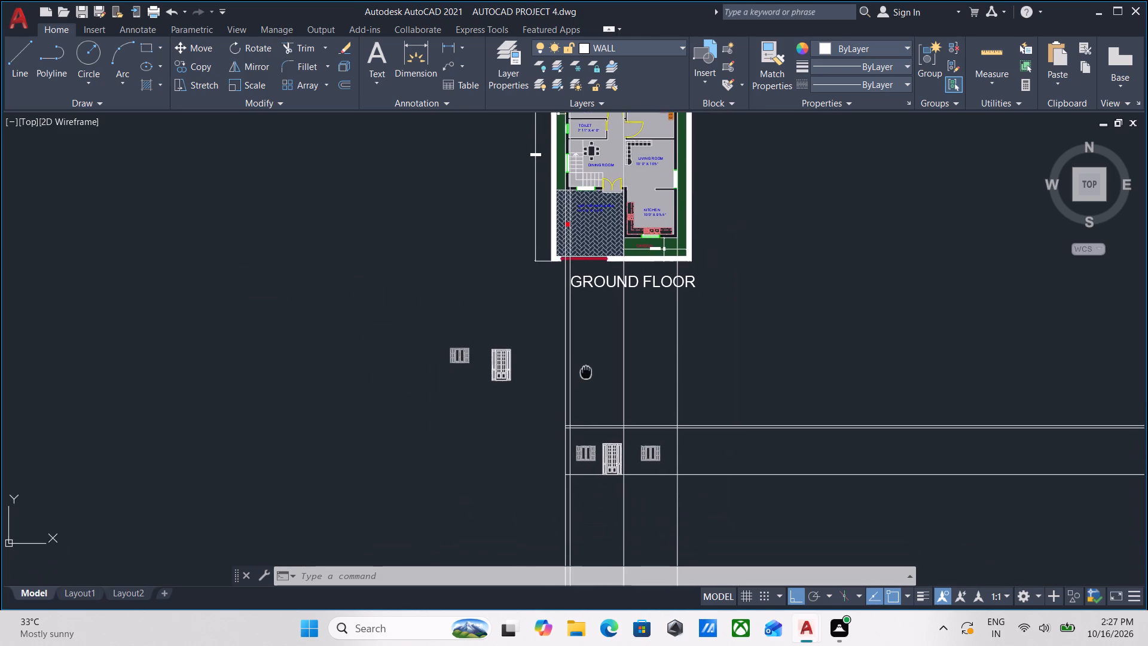
{"action": "middle_click_drag", "start_coordinate": [586, 370], "coordinate": [585, 364]}
{"action": "middle_click_drag", "start_coordinate": [568, 374], "coordinate": [566, 421]}
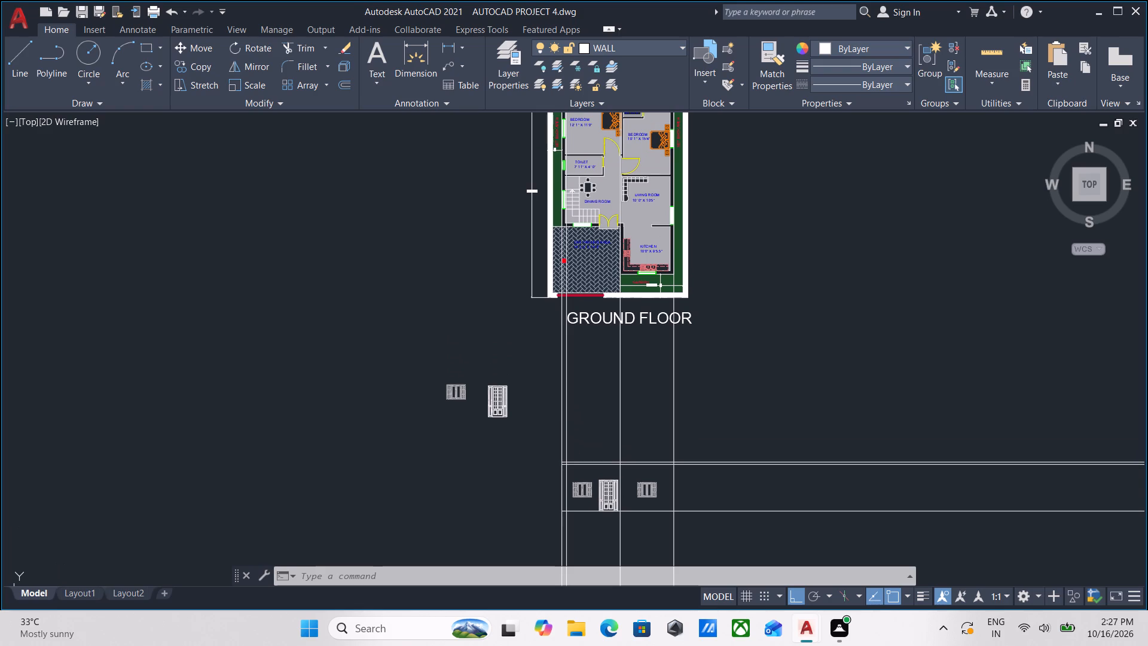
{"action": "middle_click_drag", "start_coordinate": [553, 389], "coordinate": [552, 422]}
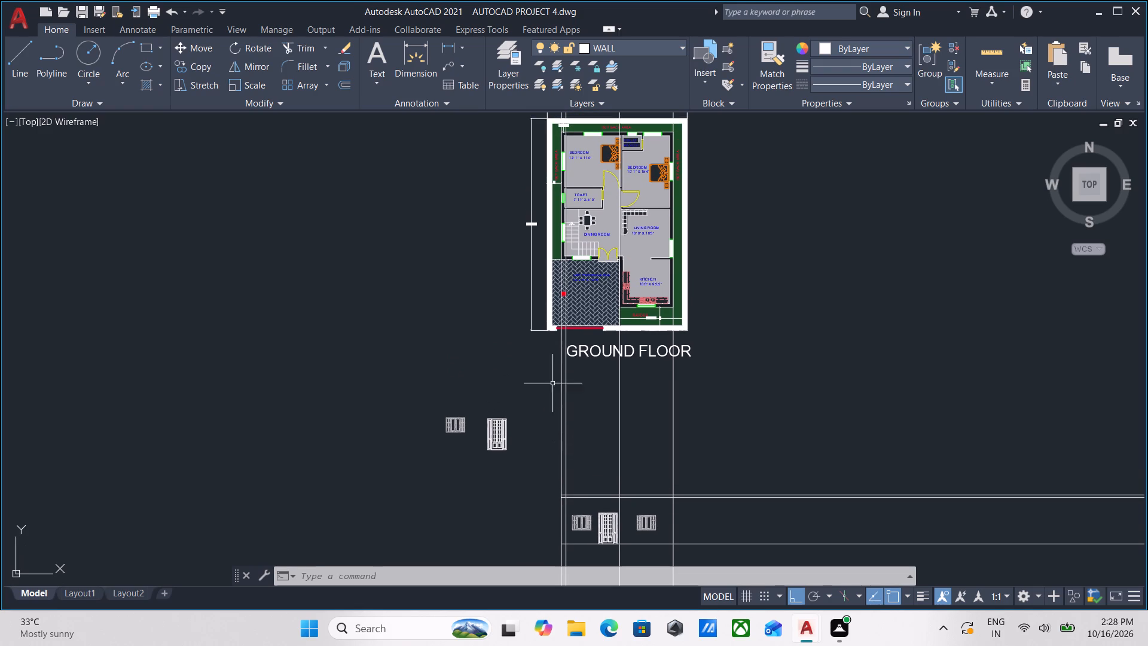
{"action": "middle_click_drag", "start_coordinate": [548, 395], "coordinate": [555, 352]}
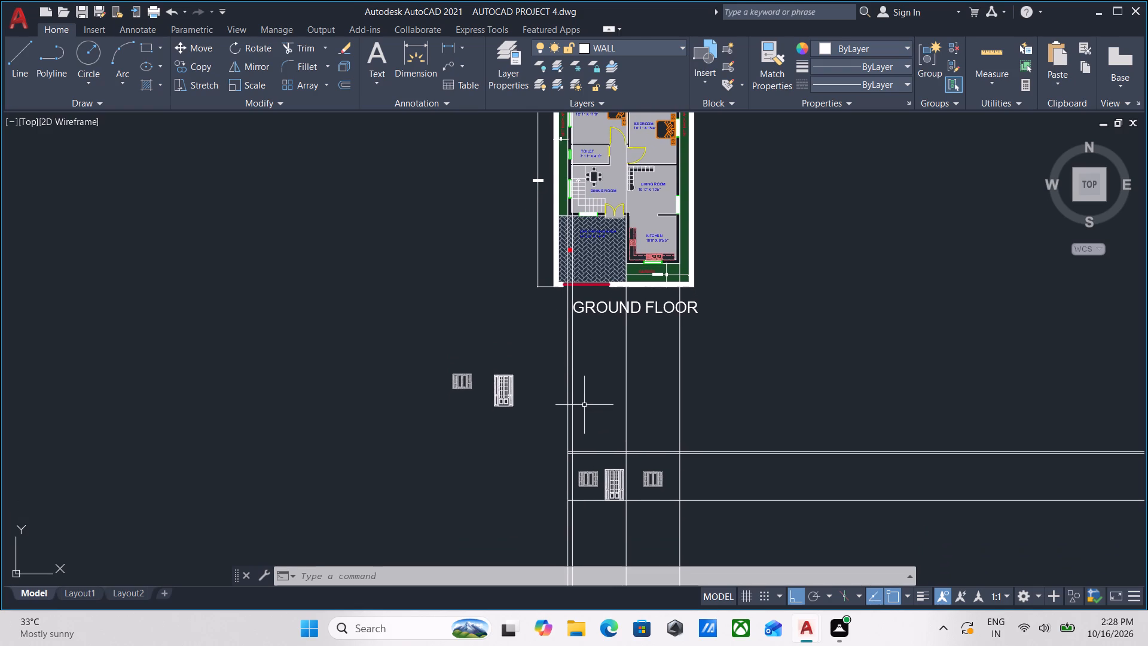
{"action": "scroll", "coordinate": [713, 397], "scroll_direction": "up", "scroll_amount": 1}
{"action": "middle_click_drag", "start_coordinate": [713, 395], "coordinate": [713, 368]}
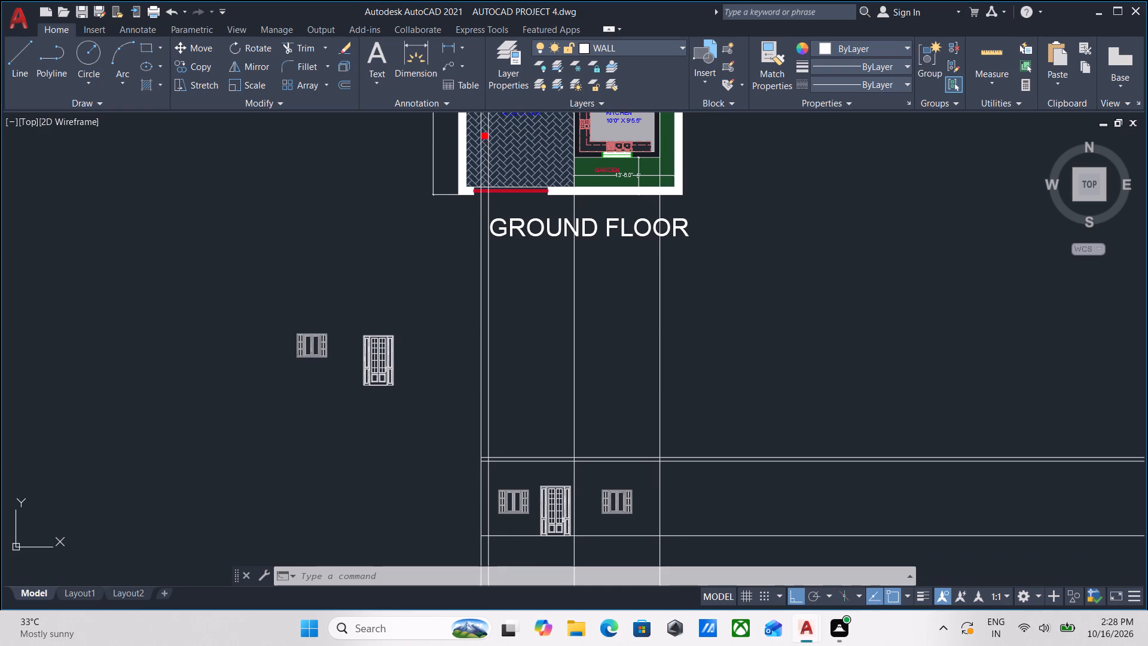
{"action": "middle_click", "coordinate": [711, 388]}
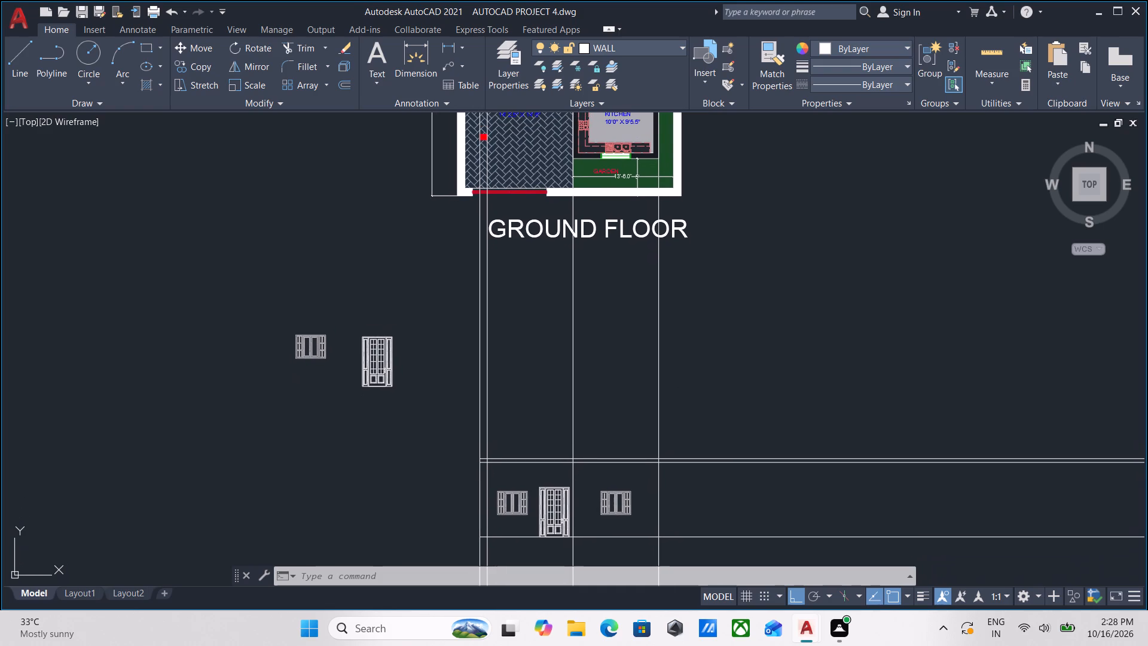
{"action": "middle_click_drag", "start_coordinate": [707, 371], "coordinate": [716, 360]}
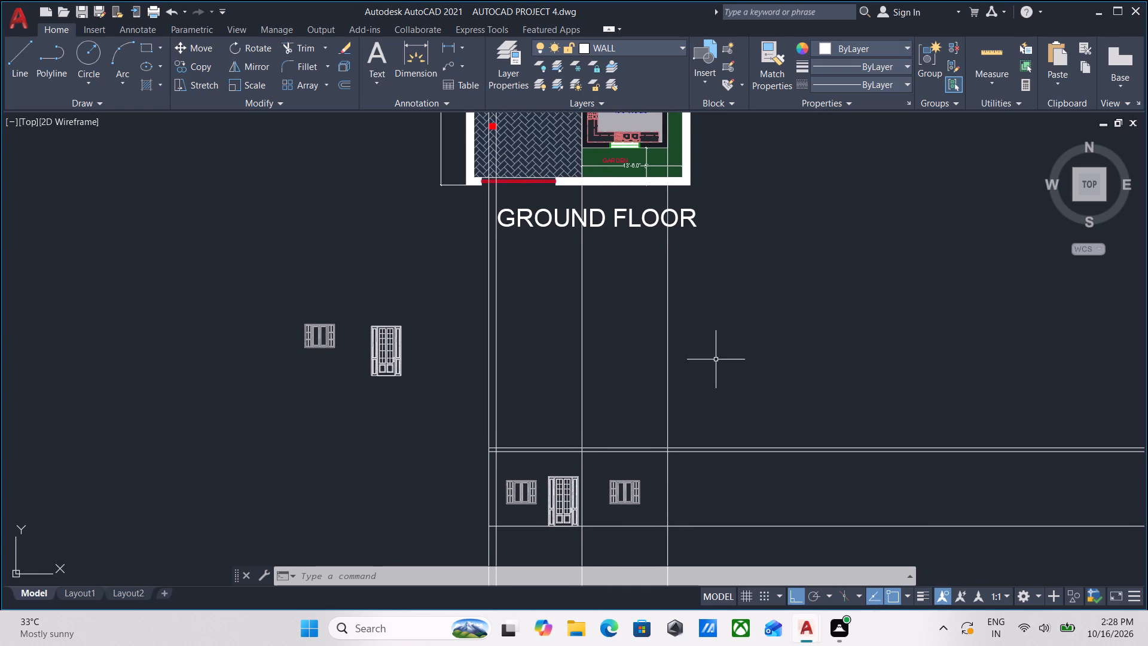
Project a vertical construction line down through the elevation from the inner lower corner of the plan's right boundary wall.
{"action": "type", "text": "xl"}
{"action": "key", "text": "Return"}
{"action": "scroll", "coordinate": [686, 136], "scroll_direction": "up", "scroll_amount": 2}
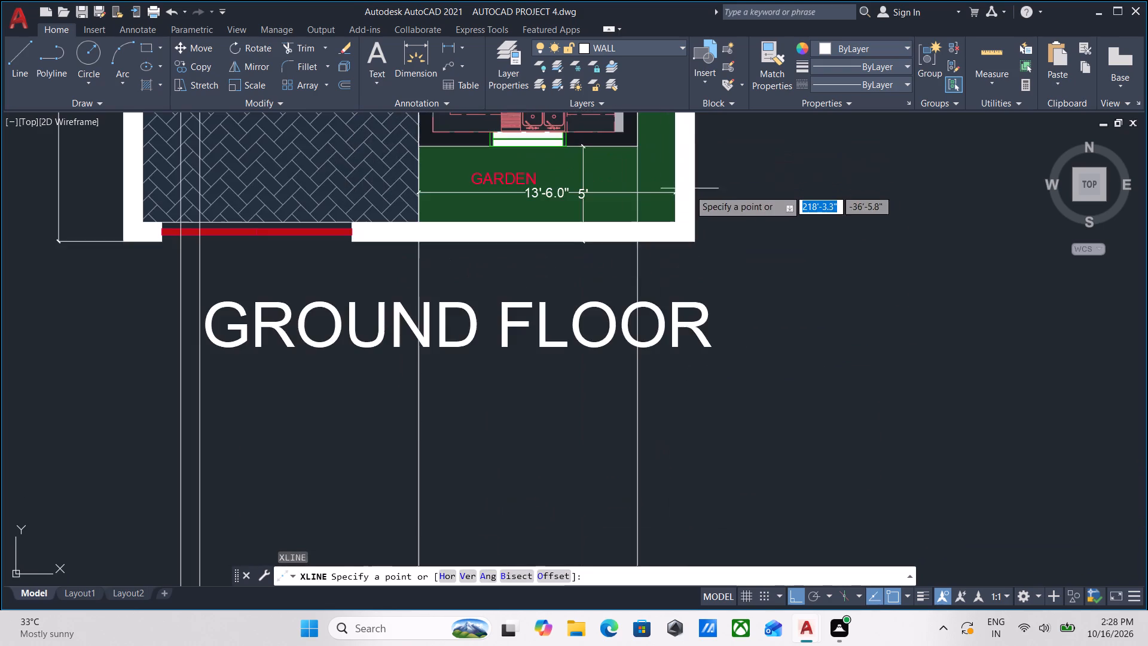
{"action": "scroll", "coordinate": [679, 226], "scroll_direction": "up", "scroll_amount": 2}
{"action": "left_click", "coordinate": [677, 213]}
{"action": "middle_click_drag", "start_coordinate": [654, 393], "coordinate": [683, 231]}
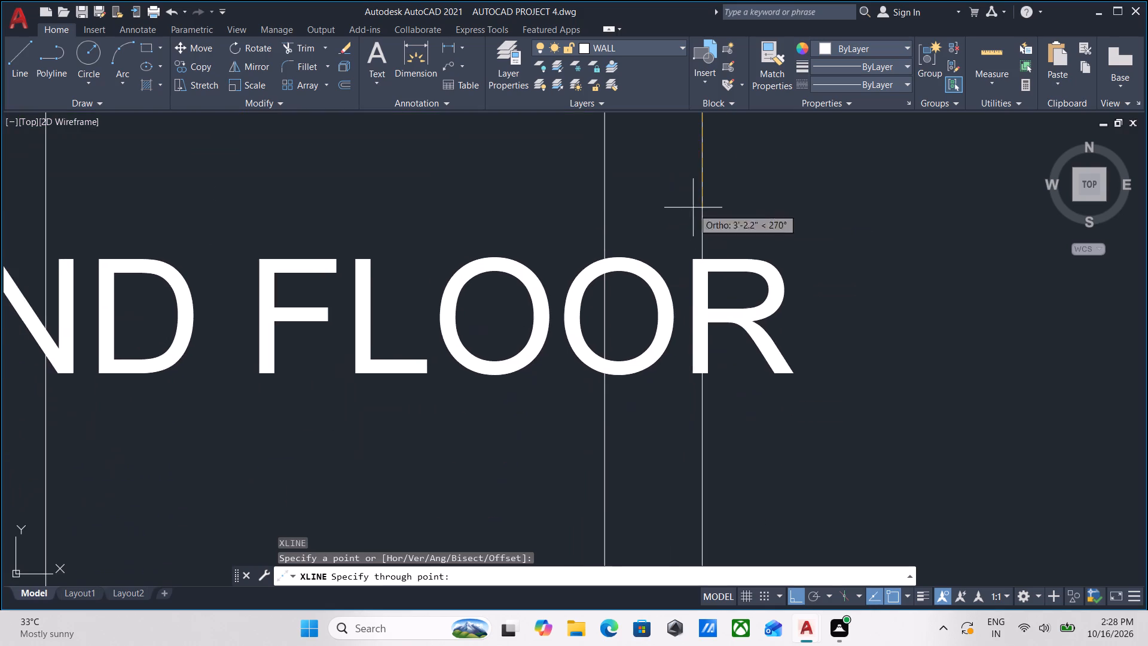
{"action": "scroll", "coordinate": [697, 372], "scroll_direction": "down", "scroll_amount": 2}
{"action": "middle_click_drag", "start_coordinate": [697, 370], "coordinate": [716, 213]}
{"action": "scroll", "coordinate": [715, 398], "scroll_direction": "down", "scroll_amount": 2}
{"action": "middle_click_drag", "start_coordinate": [717, 394], "coordinate": [717, 306]}
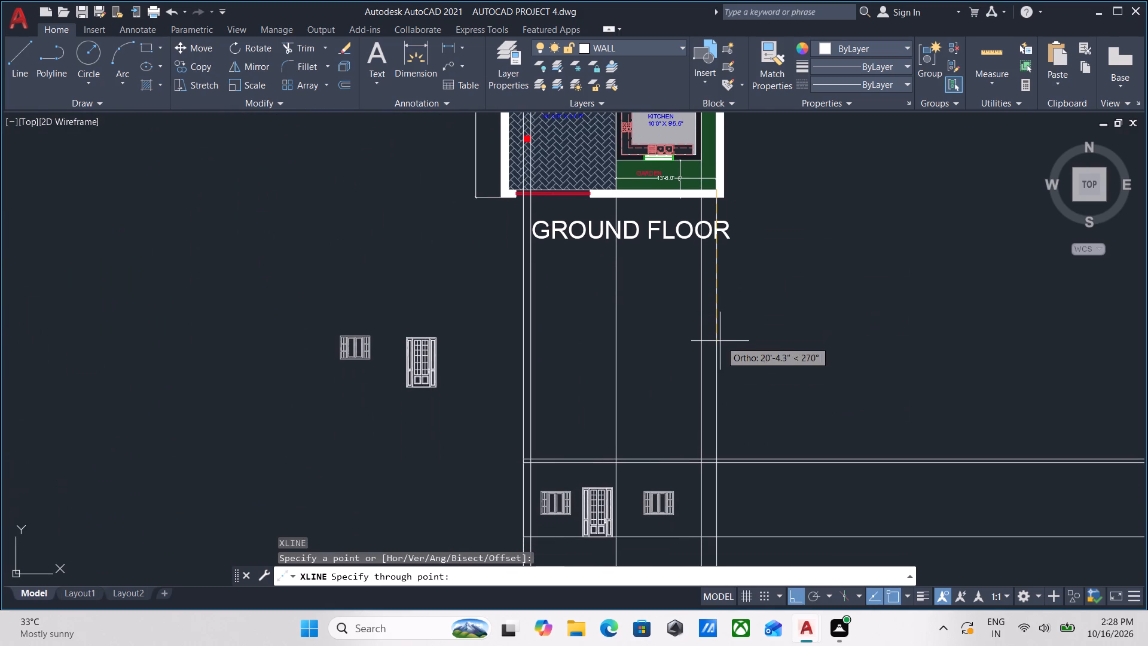
{"action": "left_click", "coordinate": [720, 342]}
{"action": "key", "text": "Escape"}
Project a vertical construction line down through the elevation from the outer lower-right corner of the plan's boundary wall.
{"action": "middle_click_drag", "start_coordinate": [749, 354], "coordinate": [753, 374]}
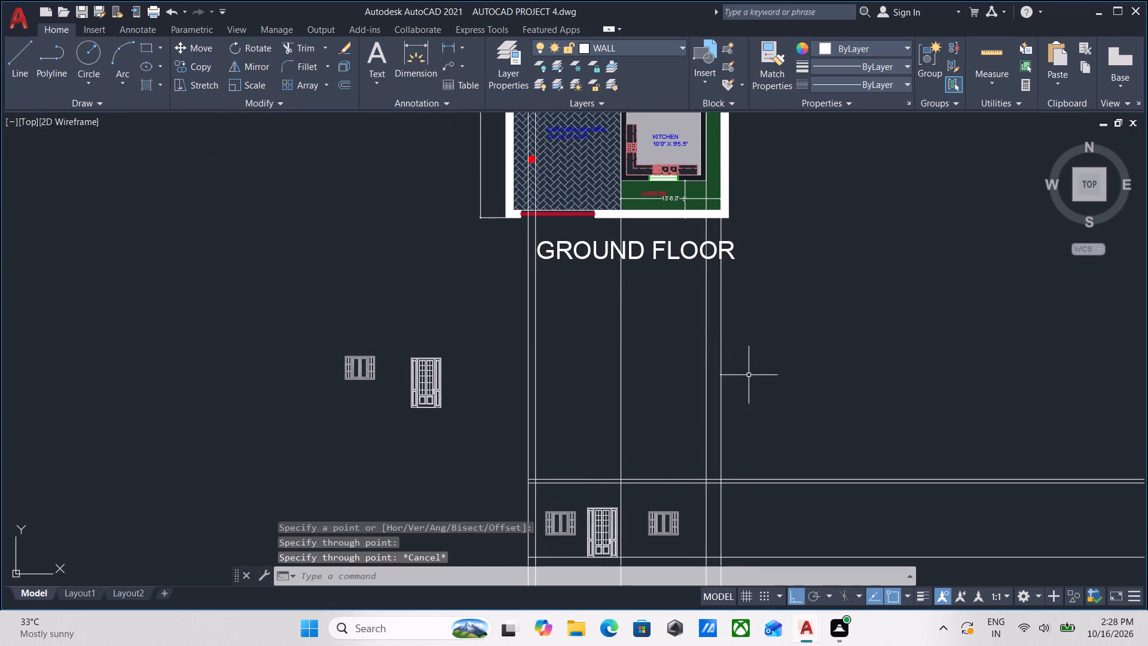
{"action": "type", "text": "xl"}
{"action": "key", "text": "Return"}
{"action": "scroll", "coordinate": [741, 234], "scroll_direction": "up", "scroll_amount": 1}
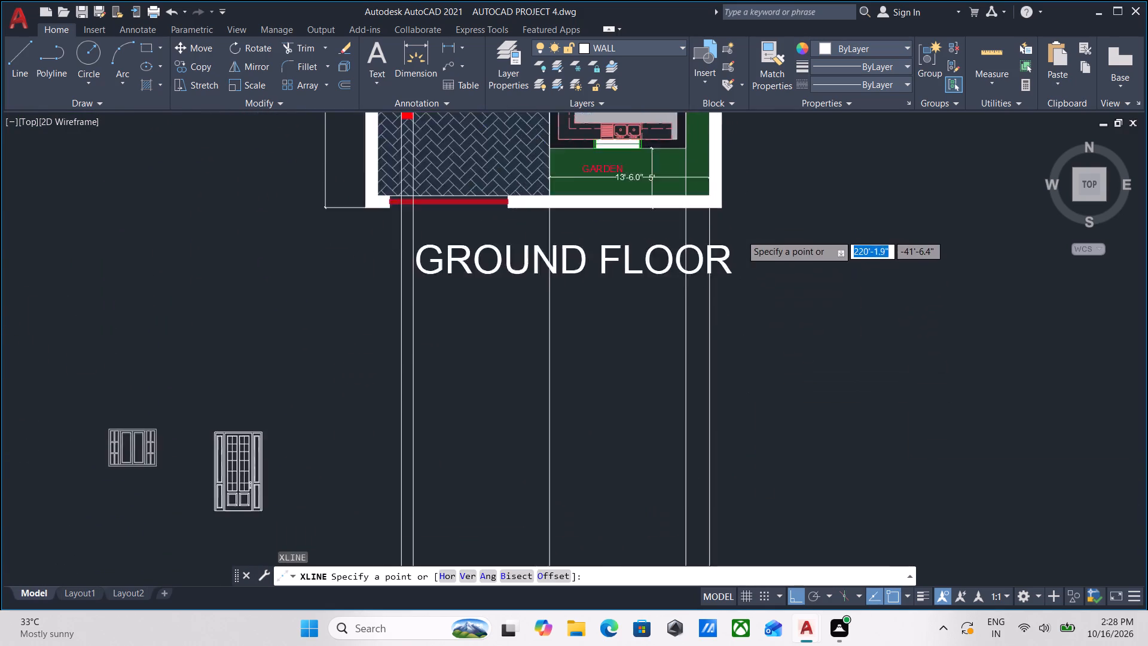
{"action": "scroll", "coordinate": [741, 234], "scroll_direction": "up", "scroll_amount": 2}
{"action": "left_click", "coordinate": [699, 167]}
{"action": "middle_click_drag", "start_coordinate": [692, 365], "coordinate": [668, 244]}
{"action": "scroll", "coordinate": [676, 246], "scroll_direction": "down", "scroll_amount": 2}
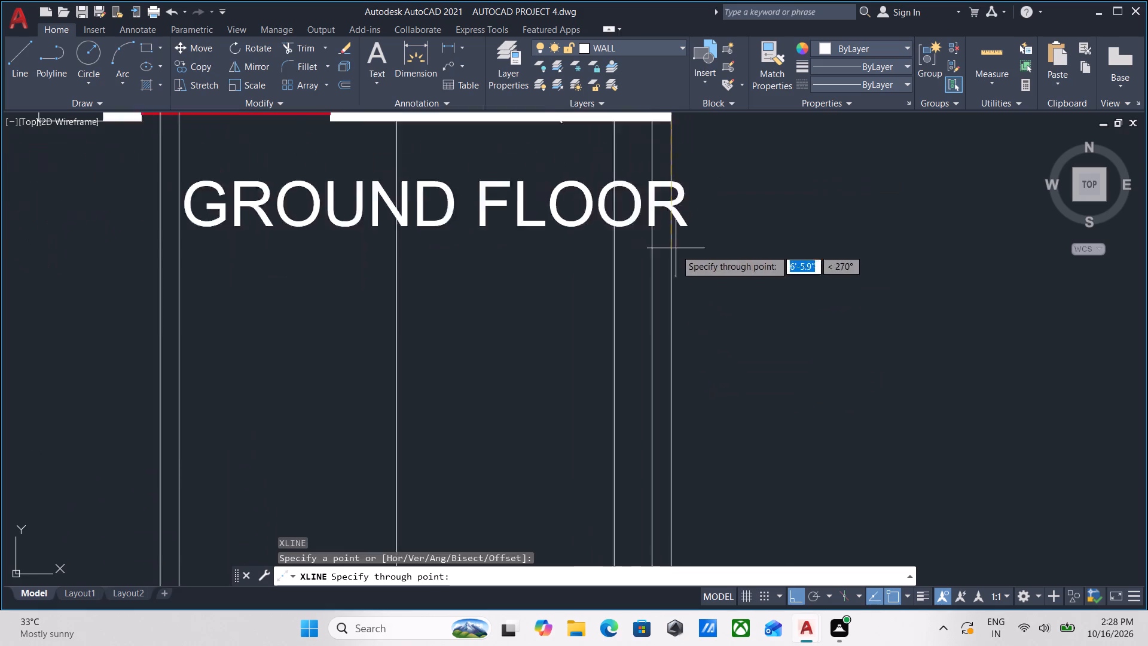
{"action": "scroll", "coordinate": [676, 253], "scroll_direction": "down", "scroll_amount": 1}
{"action": "left_click_drag", "start_coordinate": [684, 337], "coordinate": [685, 286]}
{"action": "scroll", "coordinate": [685, 320], "scroll_direction": "down", "scroll_amount": 1}
{"action": "middle_click_drag", "start_coordinate": [685, 322], "coordinate": [692, 264]}
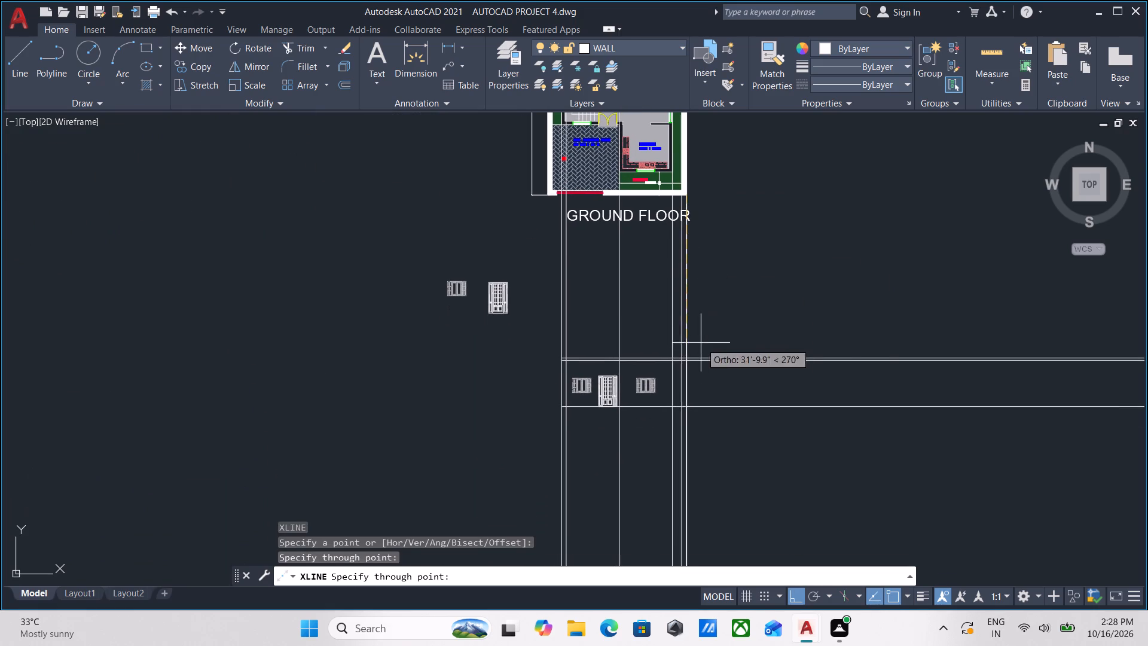
{"action": "scroll", "coordinate": [686, 364], "scroll_direction": "up", "scroll_amount": 3}
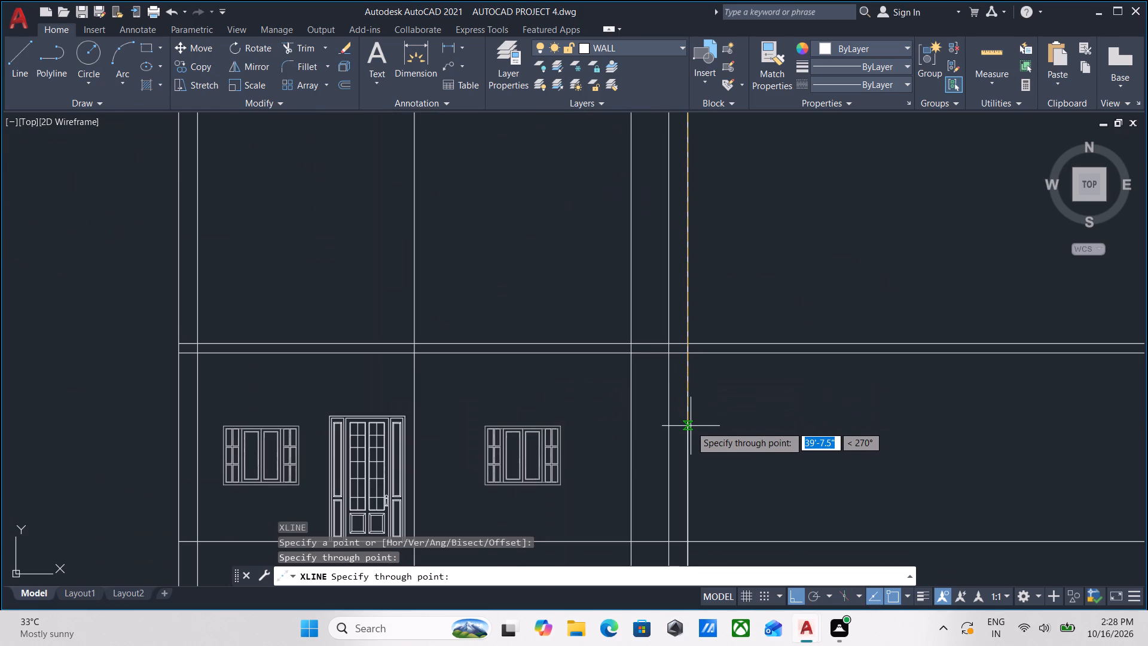
{"action": "left_click", "coordinate": [691, 426]}
{"action": "scroll", "coordinate": [691, 426], "scroll_direction": "down", "scroll_amount": 2}
{"action": "middle_click", "coordinate": [691, 426]}
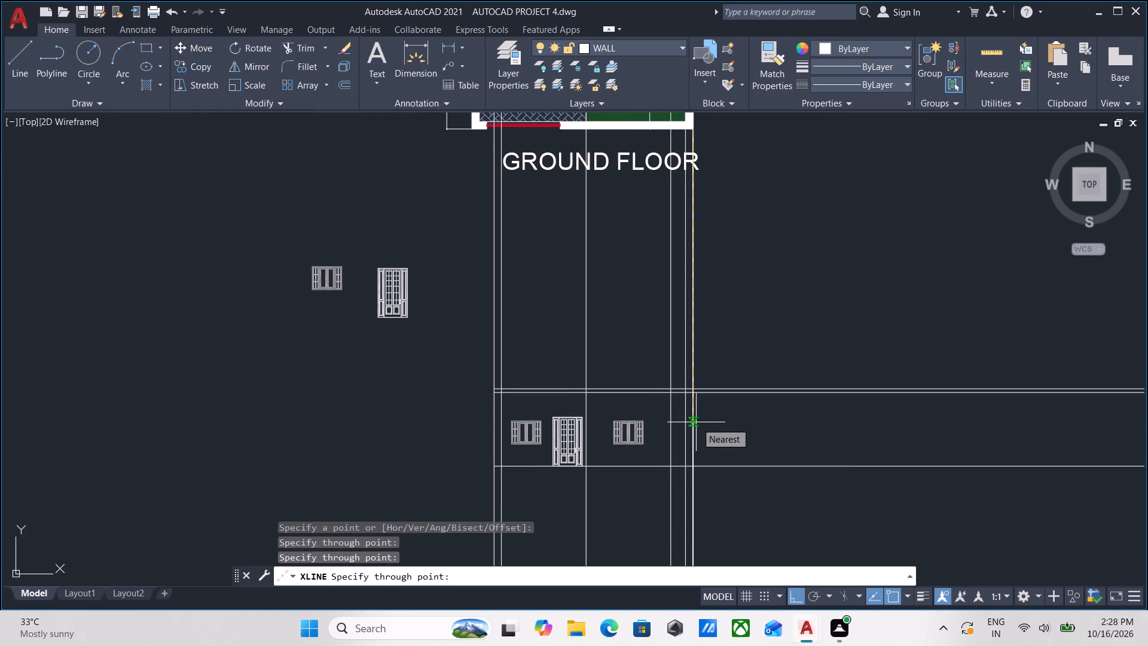
{"action": "key", "text": "Escape"}
Examine how the six projected verticals run from the plan to the elevation's level lines, windows and door.
{"action": "middle_click_drag", "start_coordinate": [681, 275], "coordinate": [694, 371]}
{"action": "middle_click_drag", "start_coordinate": [694, 373], "coordinate": [687, 312]}
{"action": "middle_click_drag", "start_coordinate": [690, 438], "coordinate": [685, 370]}
{"action": "middle_click_drag", "start_coordinate": [498, 397], "coordinate": [592, 518]}
{"action": "middle_click_drag", "start_coordinate": [566, 422], "coordinate": [566, 456]}
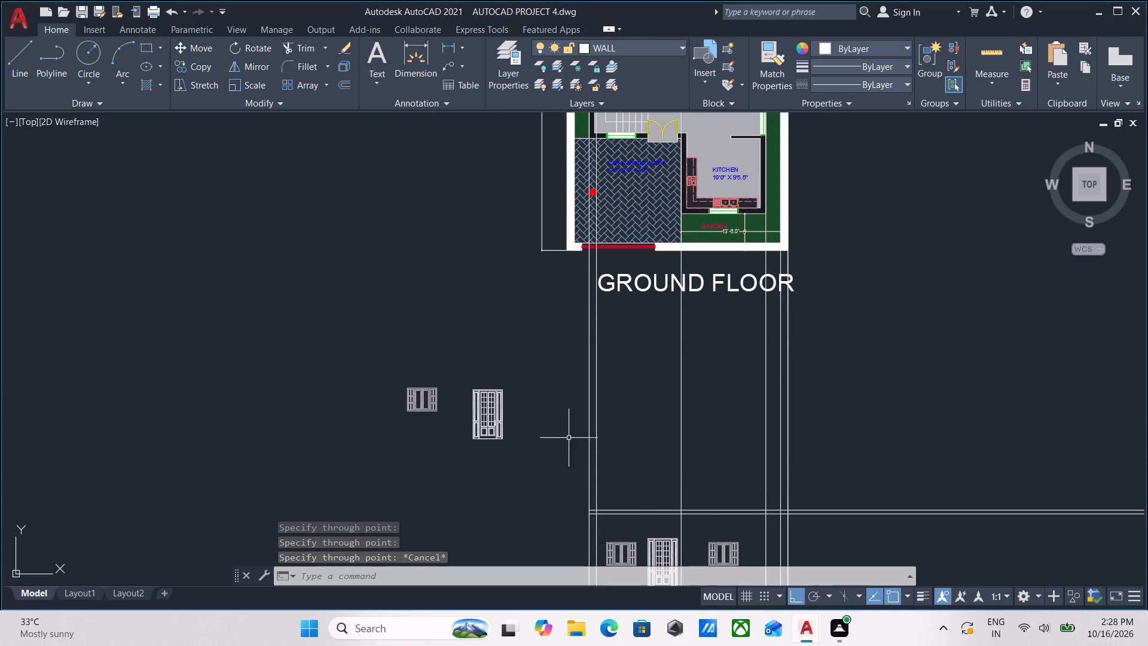
{"action": "scroll", "coordinate": [594, 339], "scroll_direction": "down", "scroll_amount": 1}
{"action": "middle_click_drag", "start_coordinate": [594, 339], "coordinate": [596, 293]}
{"action": "scroll", "coordinate": [613, 430], "scroll_direction": "up", "scroll_amount": 1}
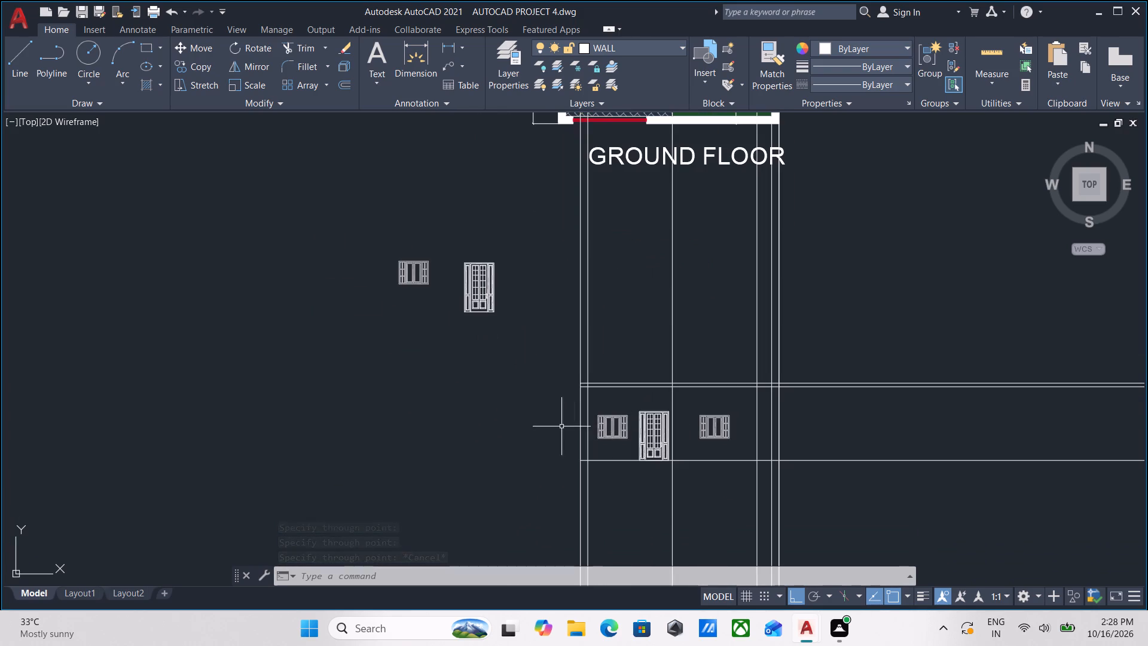
{"action": "middle_click_drag", "start_coordinate": [536, 426], "coordinate": [589, 420]}
{"action": "middle_click_drag", "start_coordinate": [564, 413], "coordinate": [593, 479]}
{"action": "middle_click_drag", "start_coordinate": [610, 388], "coordinate": [618, 440]}
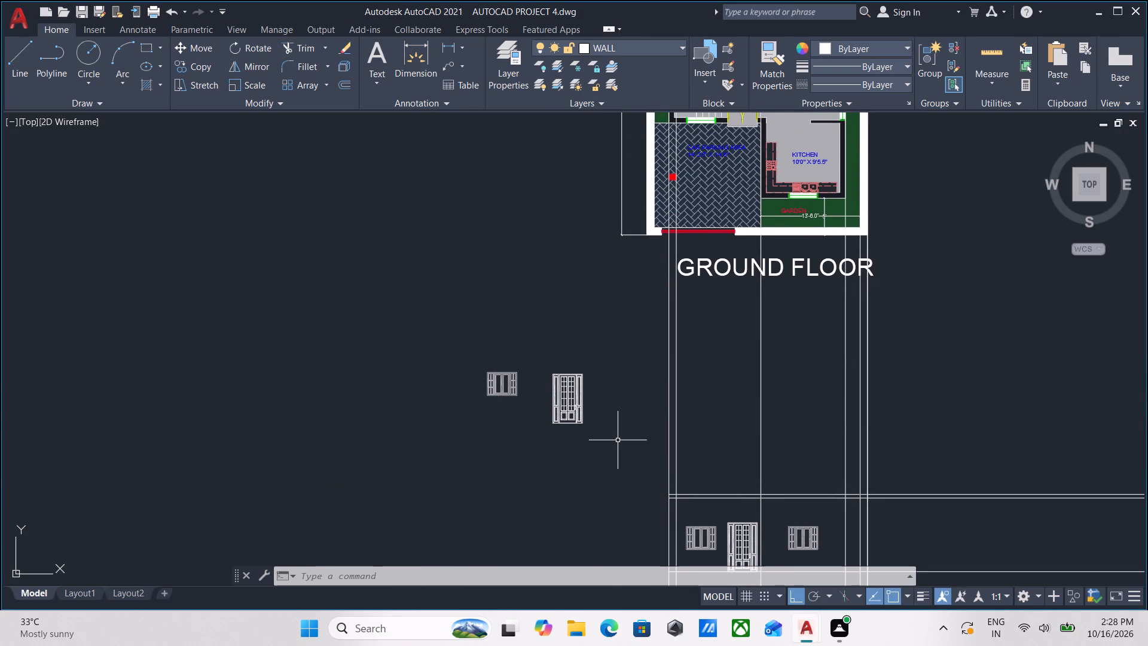
{"action": "middle_click_drag", "start_coordinate": [618, 440], "coordinate": [613, 354]}
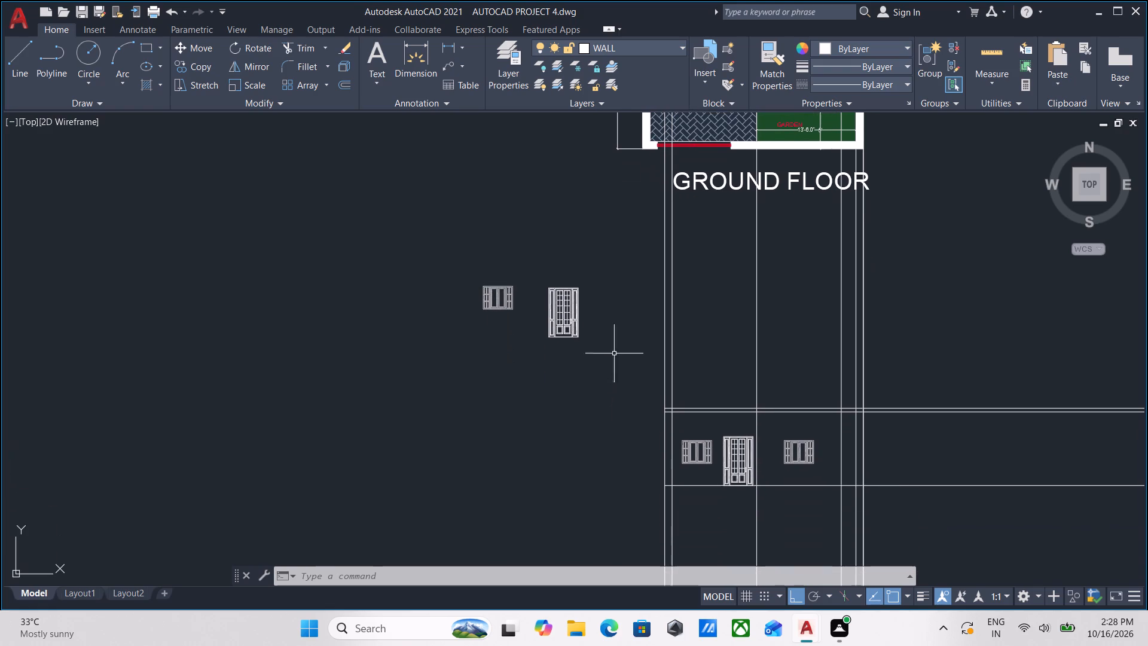
{"action": "scroll", "coordinate": [848, 476], "scroll_direction": "up", "scroll_amount": 2}
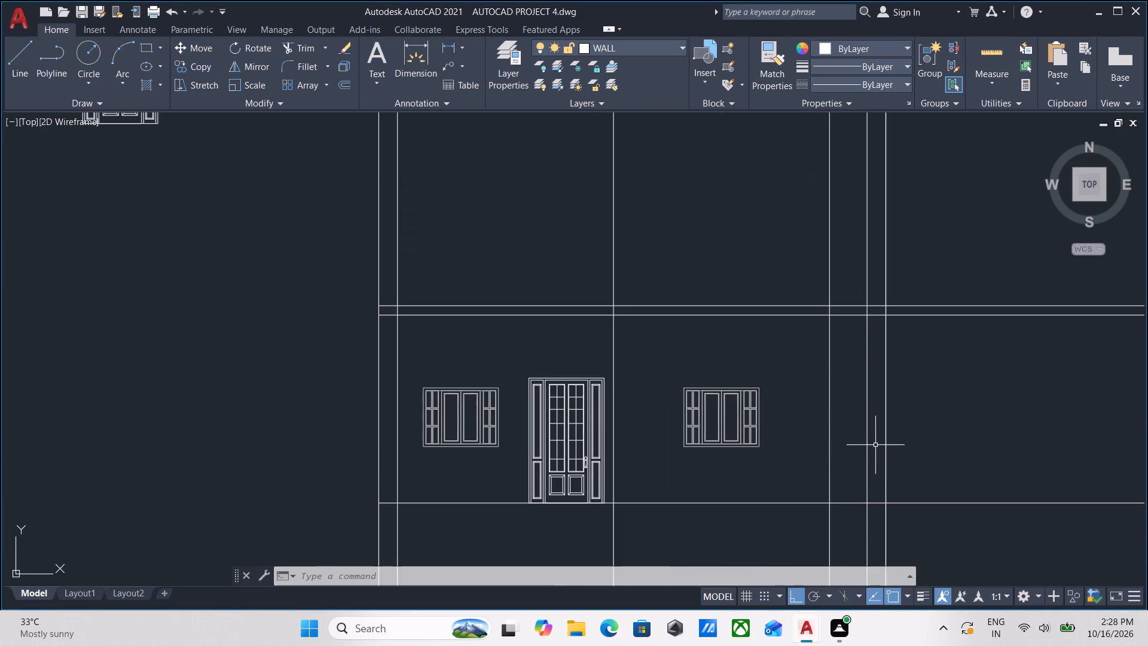
{"action": "scroll", "coordinate": [848, 444], "scroll_direction": "down", "scroll_amount": 1}
{"action": "middle_click_drag", "start_coordinate": [848, 444], "coordinate": [883, 445]}
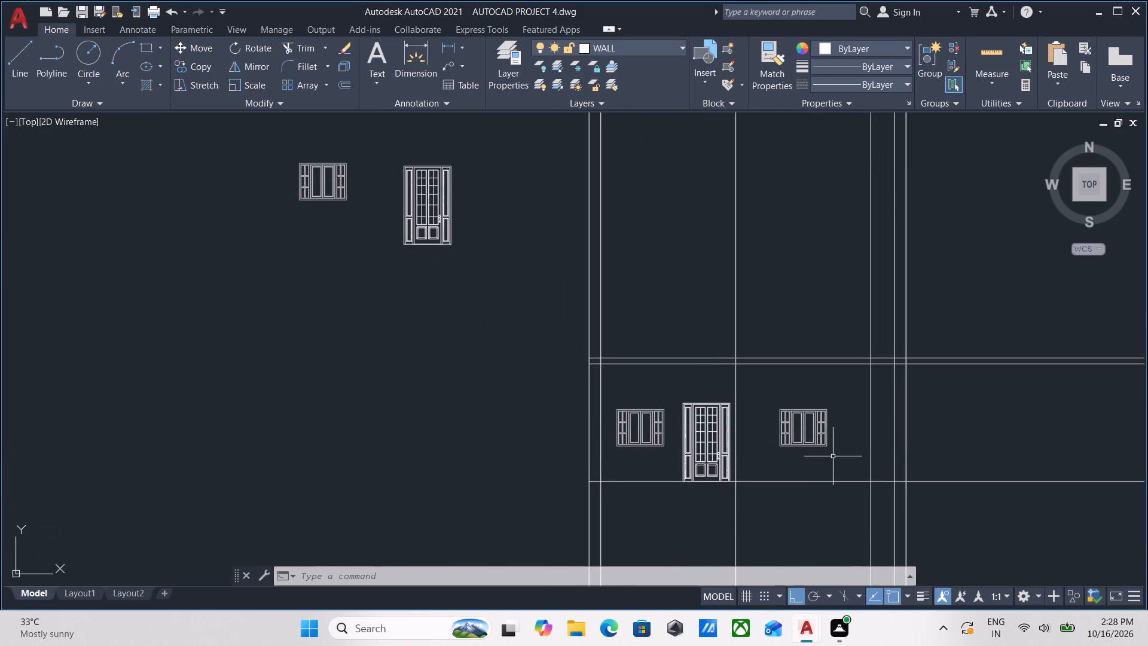
{"action": "scroll", "coordinate": [838, 456], "scroll_direction": "down", "scroll_amount": 1}
{"action": "scroll", "coordinate": [885, 429], "scroll_direction": "up", "scroll_amount": 1}
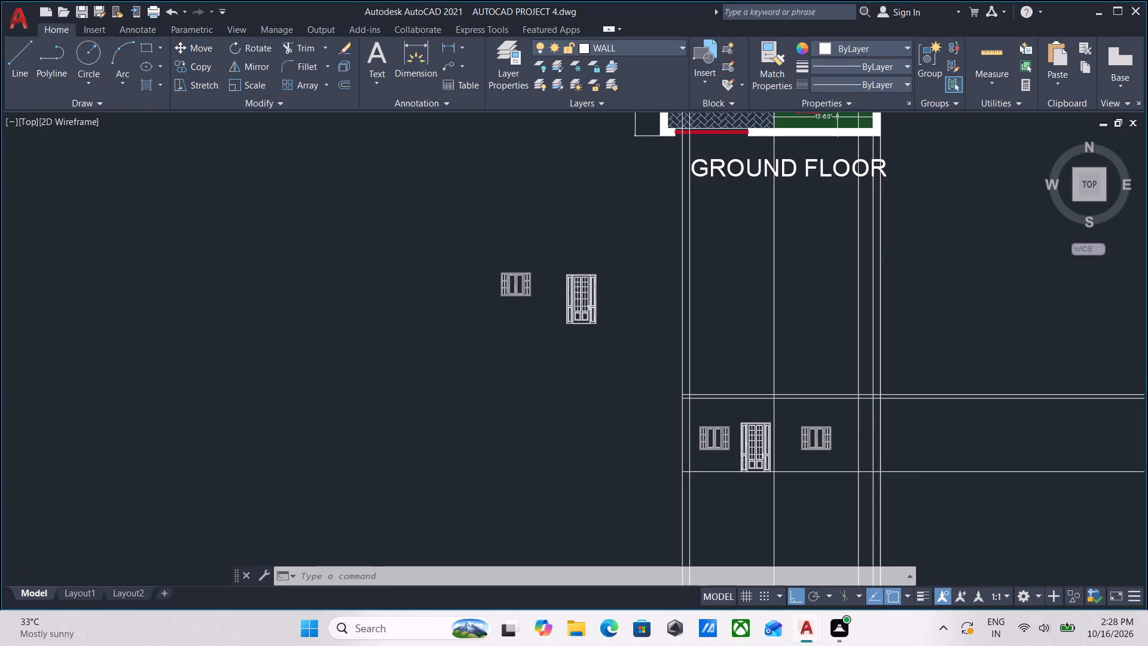
{"action": "middle_click_drag", "start_coordinate": [885, 428], "coordinate": [897, 420]}
{"action": "scroll", "coordinate": [732, 428], "scroll_direction": "down", "scroll_amount": 1}
{"action": "middle_click_drag", "start_coordinate": [729, 428], "coordinate": [819, 428]}
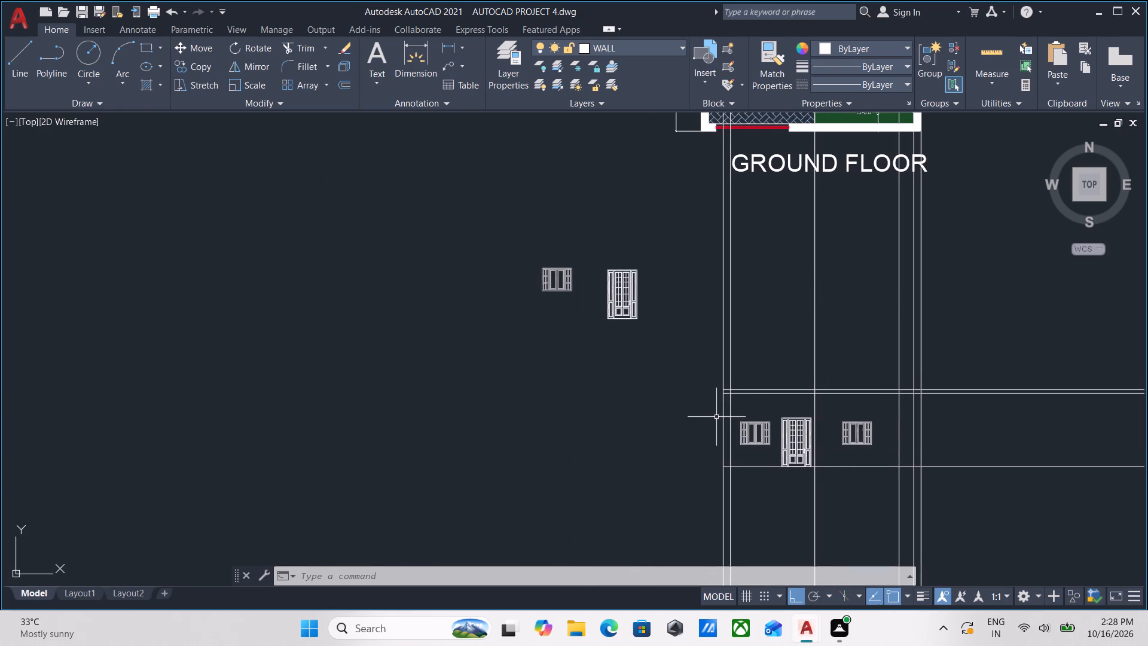
{"action": "middle_click_drag", "start_coordinate": [709, 417], "coordinate": [709, 439]}
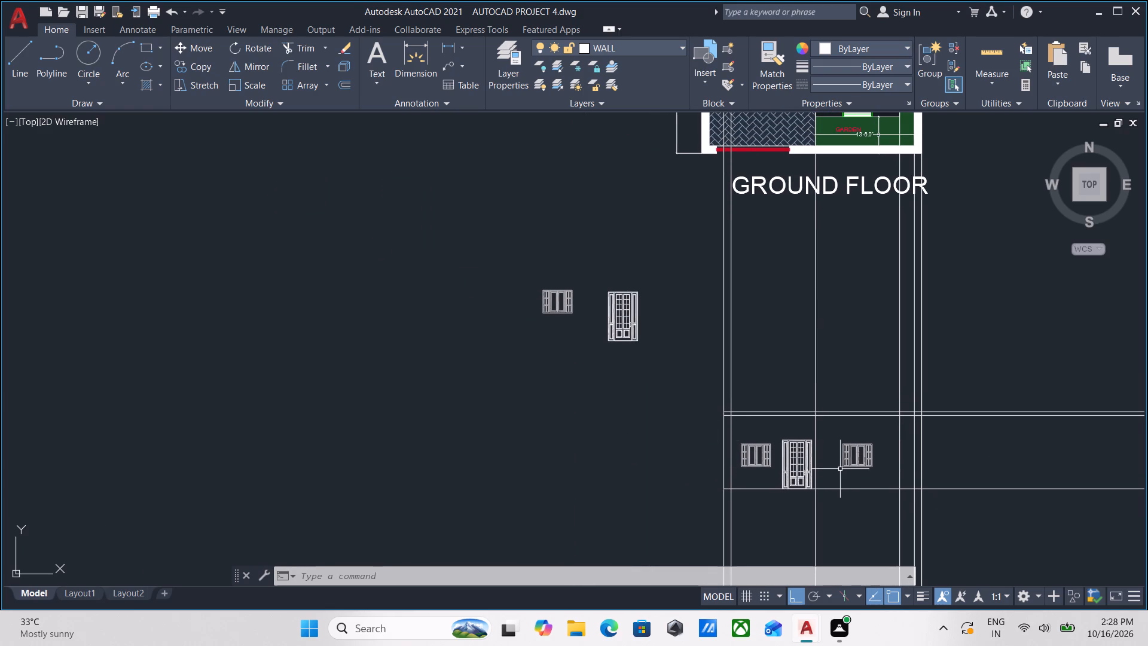
{"action": "scroll", "coordinate": [753, 478], "scroll_direction": "up", "scroll_amount": 1}
{"action": "scroll", "coordinate": [732, 475], "scroll_direction": "down", "scroll_amount": 1}
{"action": "middle_click_drag", "start_coordinate": [732, 475], "coordinate": [635, 454]}
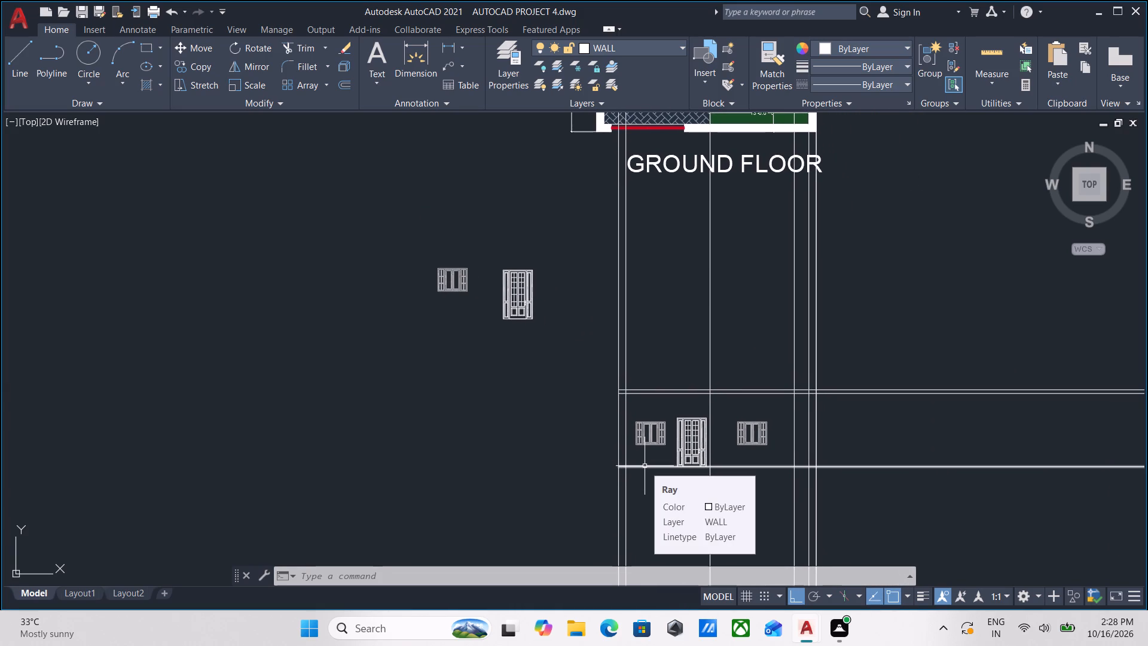
{"action": "middle_click_drag", "start_coordinate": [650, 469], "coordinate": [655, 471]}
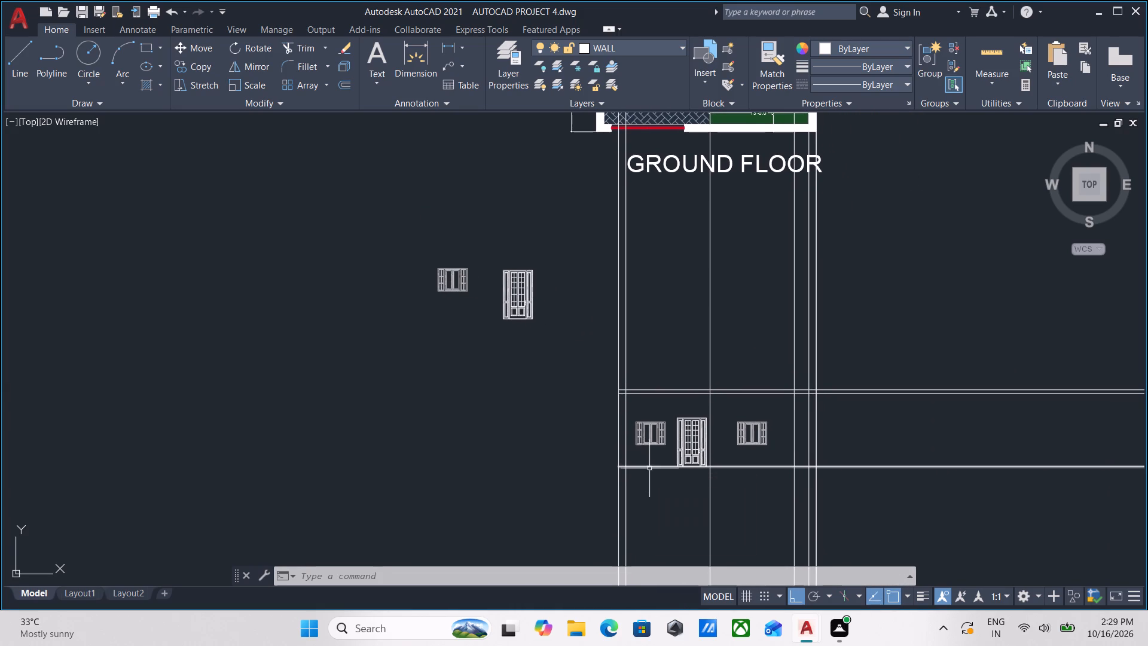
{"action": "middle_click_drag", "start_coordinate": [655, 471], "coordinate": [662, 531]}
{"action": "middle_click_drag", "start_coordinate": [668, 418], "coordinate": [673, 458]}
{"action": "scroll", "coordinate": [673, 458], "scroll_direction": "down", "scroll_amount": 1}
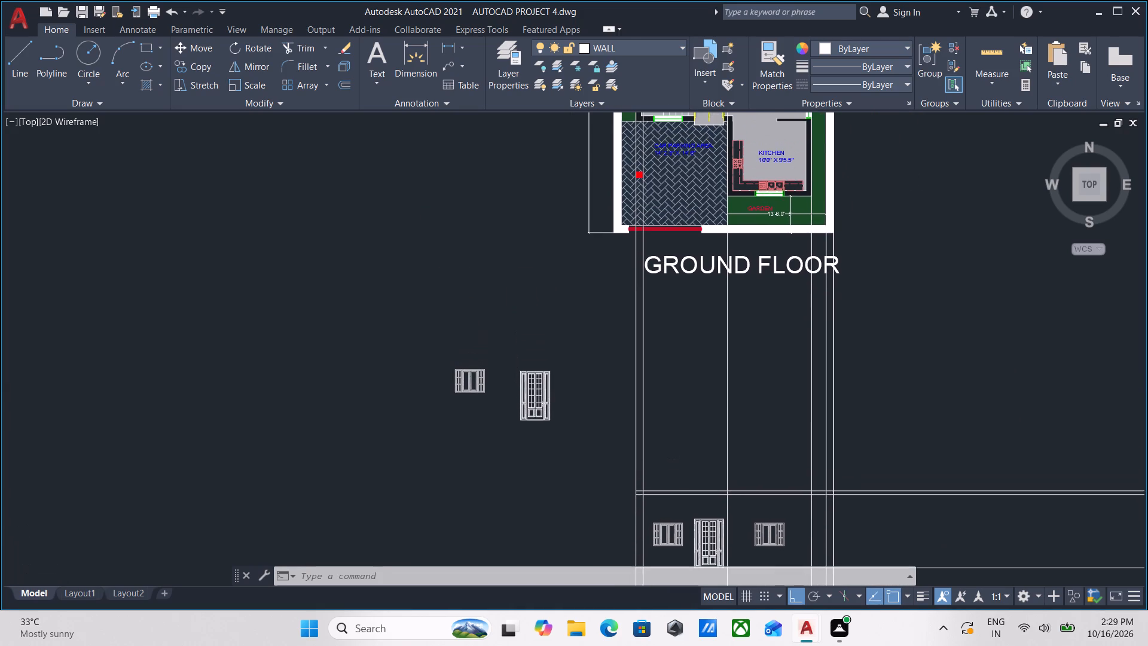
Examine how the projected verticals run from the ground-floor plan's front edge to the elevation's level lines and openings.
{"action": "middle_click", "coordinate": [673, 458]}
{"action": "scroll", "coordinate": [689, 439], "scroll_direction": "up", "scroll_amount": 1}
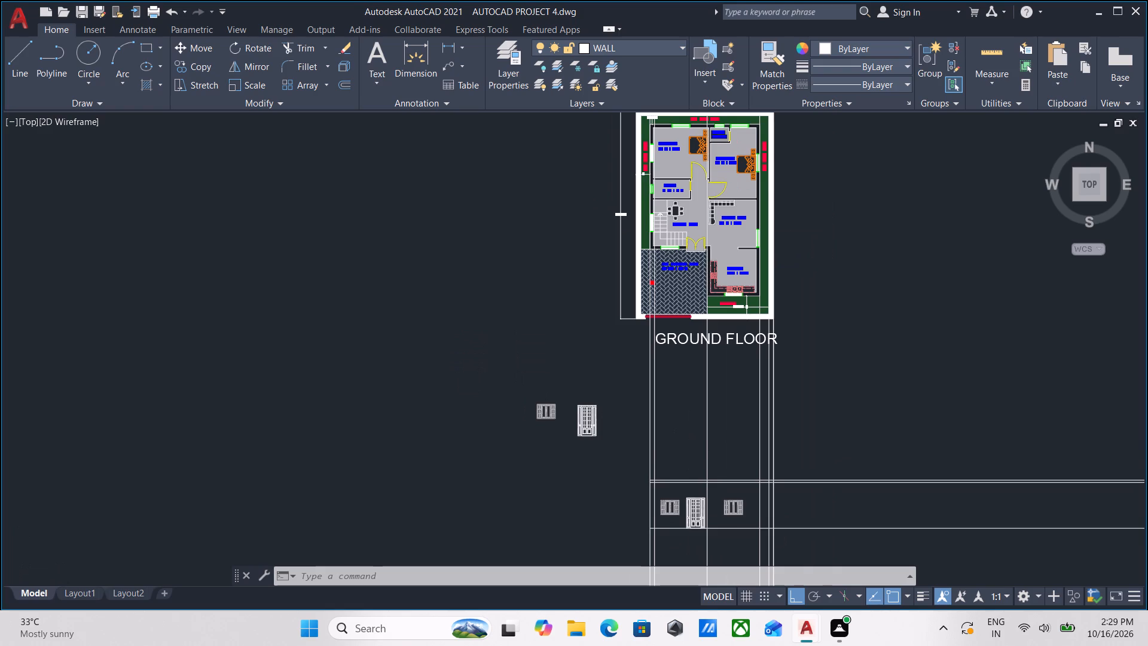
{"action": "middle_click_drag", "start_coordinate": [689, 439], "coordinate": [689, 424]}
{"action": "scroll", "coordinate": [689, 424], "scroll_direction": "down", "scroll_amount": 1}
{"action": "middle_click_drag", "start_coordinate": [689, 424], "coordinate": [694, 461]}
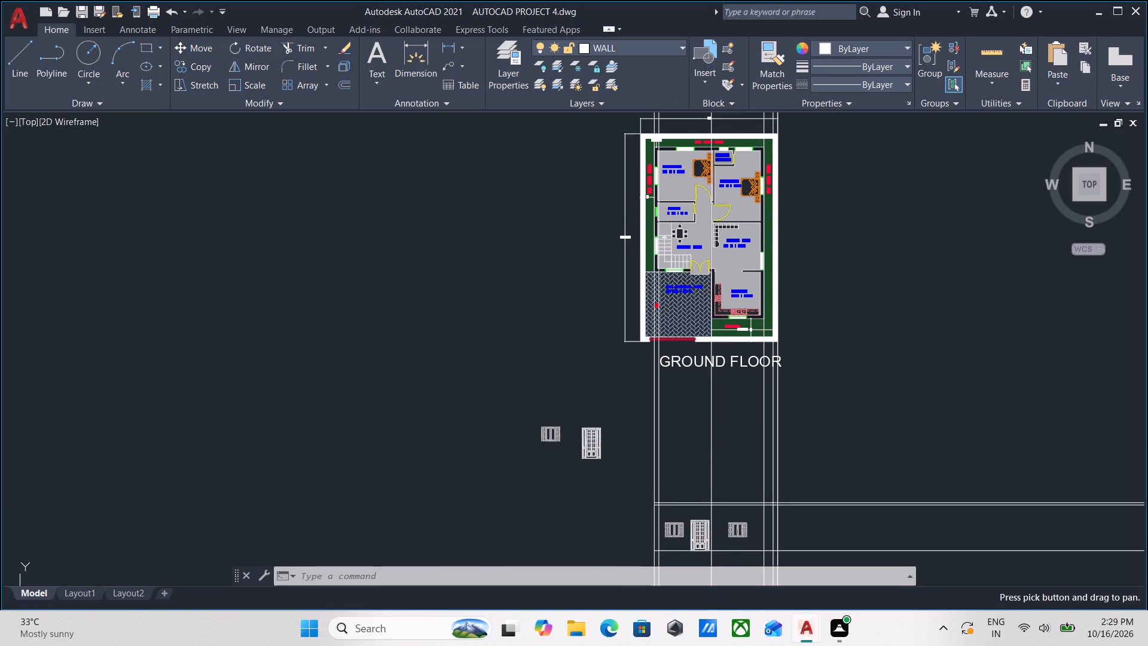
{"action": "middle_click_drag", "start_coordinate": [694, 461], "coordinate": [696, 448]}
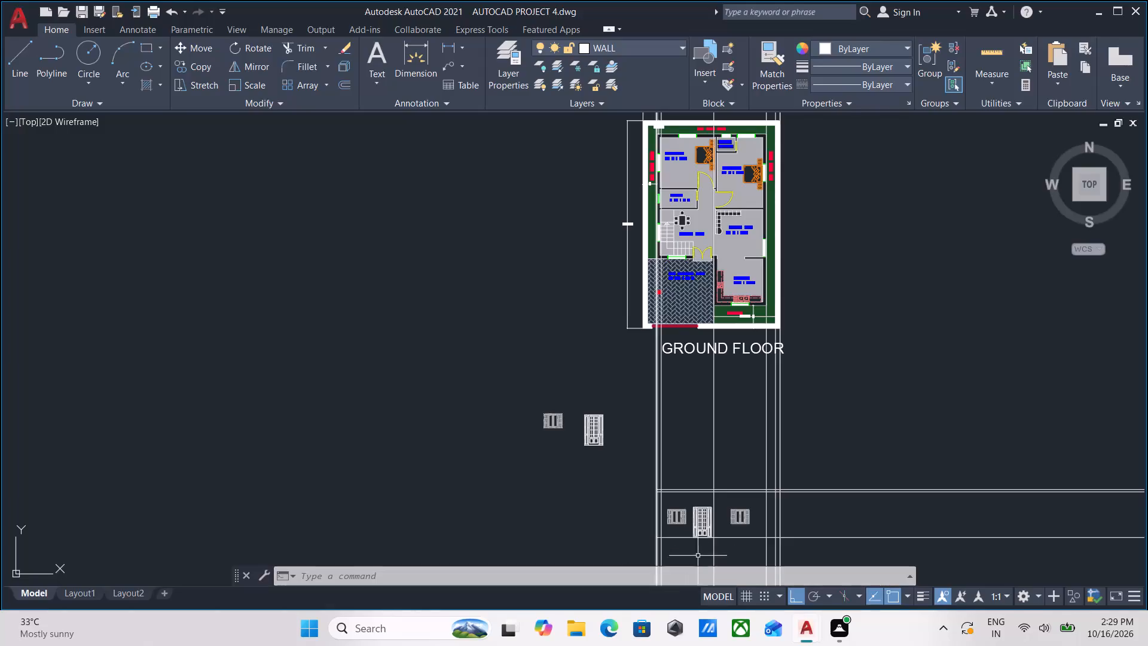
{"action": "middle_click_drag", "start_coordinate": [701, 545], "coordinate": [707, 511]}
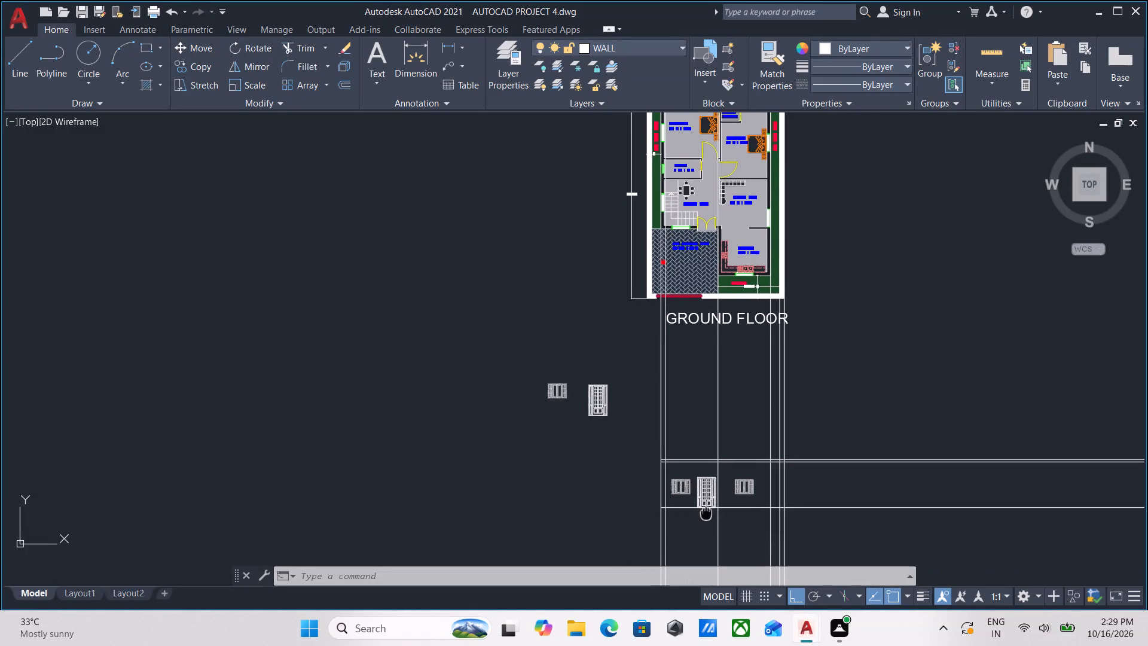
{"action": "middle_click_drag", "start_coordinate": [707, 511], "coordinate": [713, 496]}
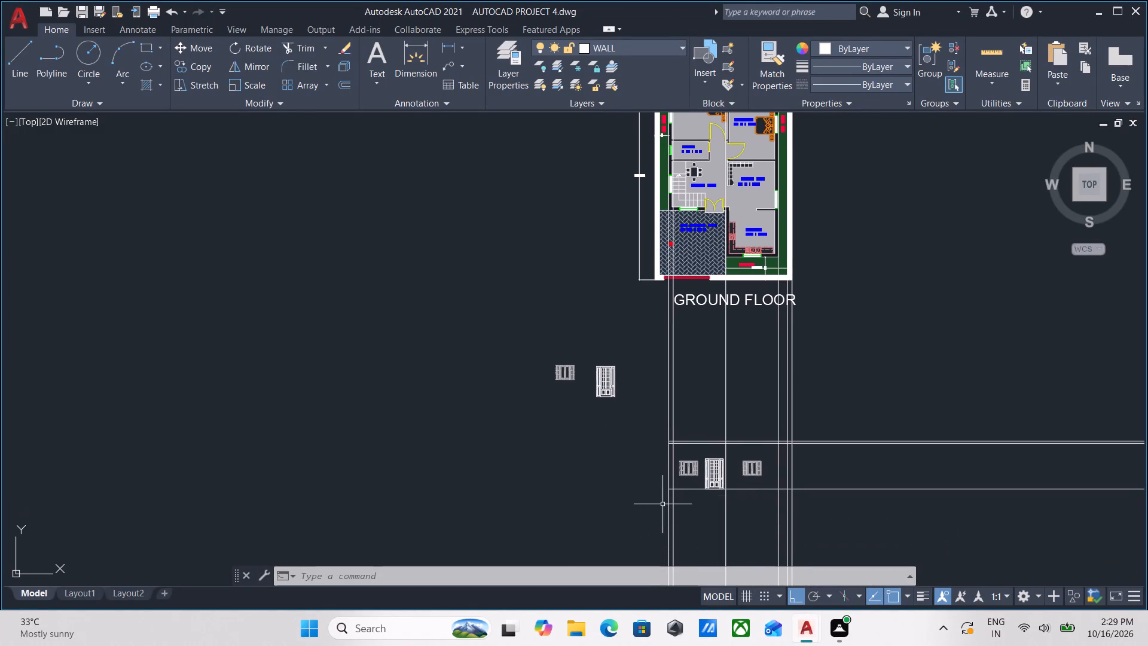
{"action": "middle_click_drag", "start_coordinate": [642, 452], "coordinate": [648, 423]}
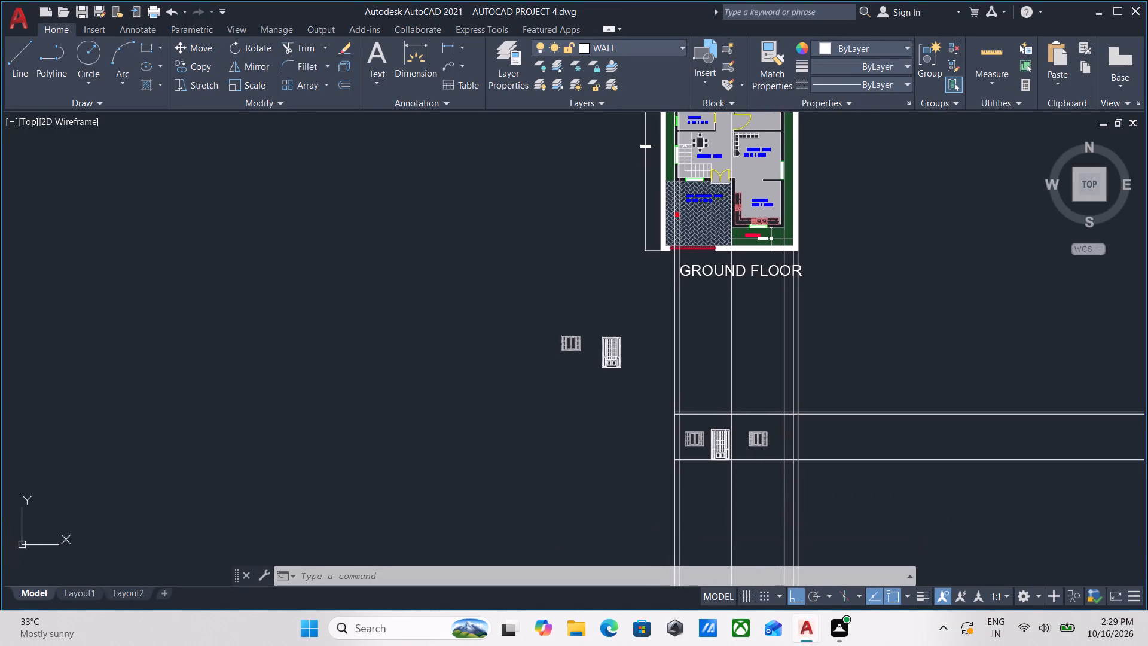
{"action": "middle_click_drag", "start_coordinate": [631, 452], "coordinate": [652, 429]}
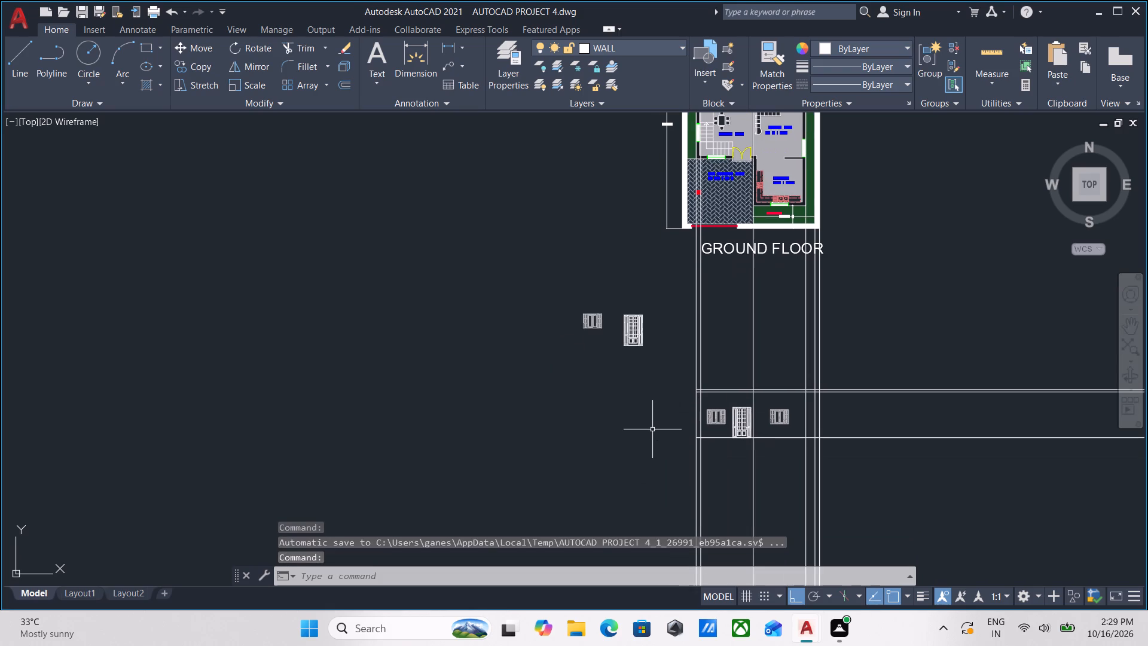
Project a vertical construction line down through the elevation from the outer lower-left corner of the plan's boundary wall.
{"action": "type", "text": "xl"}
{"action": "key", "text": "Return"}
{"action": "scroll", "coordinate": [662, 240], "scroll_direction": "up", "scroll_amount": 2}
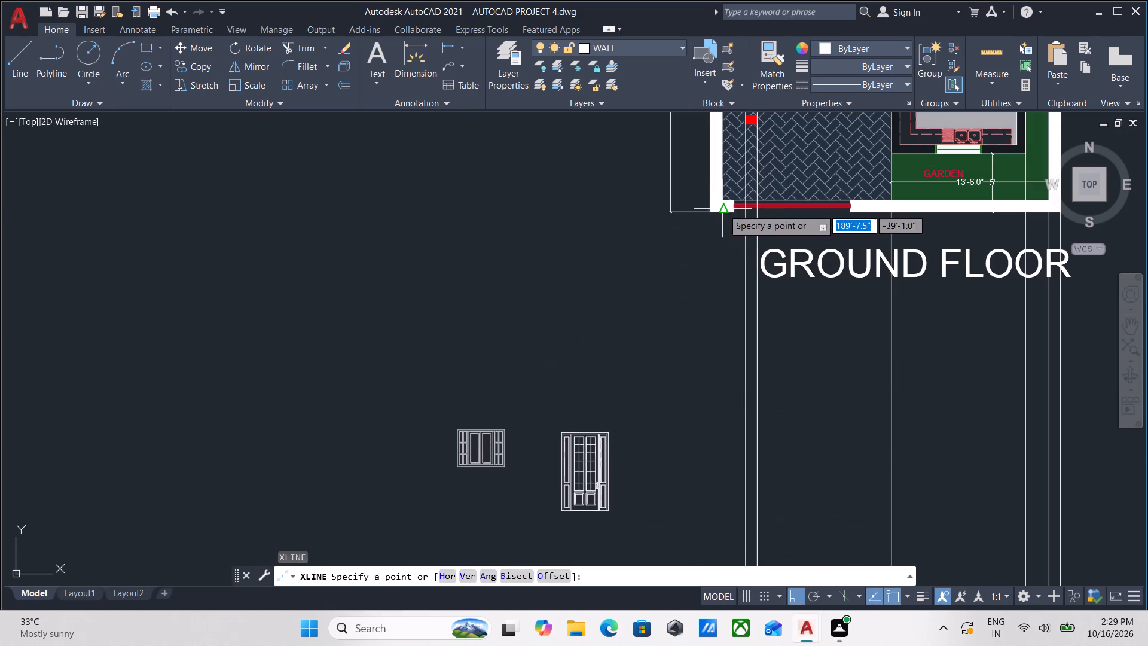
{"action": "left_click", "coordinate": [711, 215]}
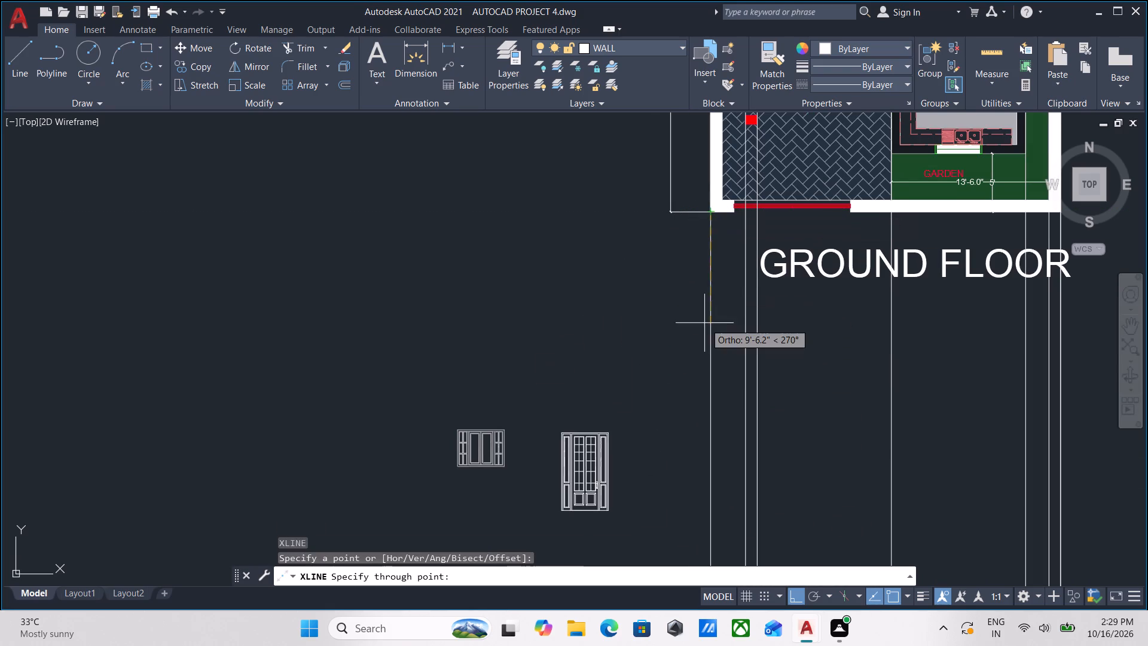
{"action": "middle_click_drag", "start_coordinate": [704, 323], "coordinate": [704, 200]}
{"action": "scroll", "coordinate": [719, 336], "scroll_direction": "down", "scroll_amount": 2}
{"action": "middle_click_drag", "start_coordinate": [717, 330], "coordinate": [723, 209]}
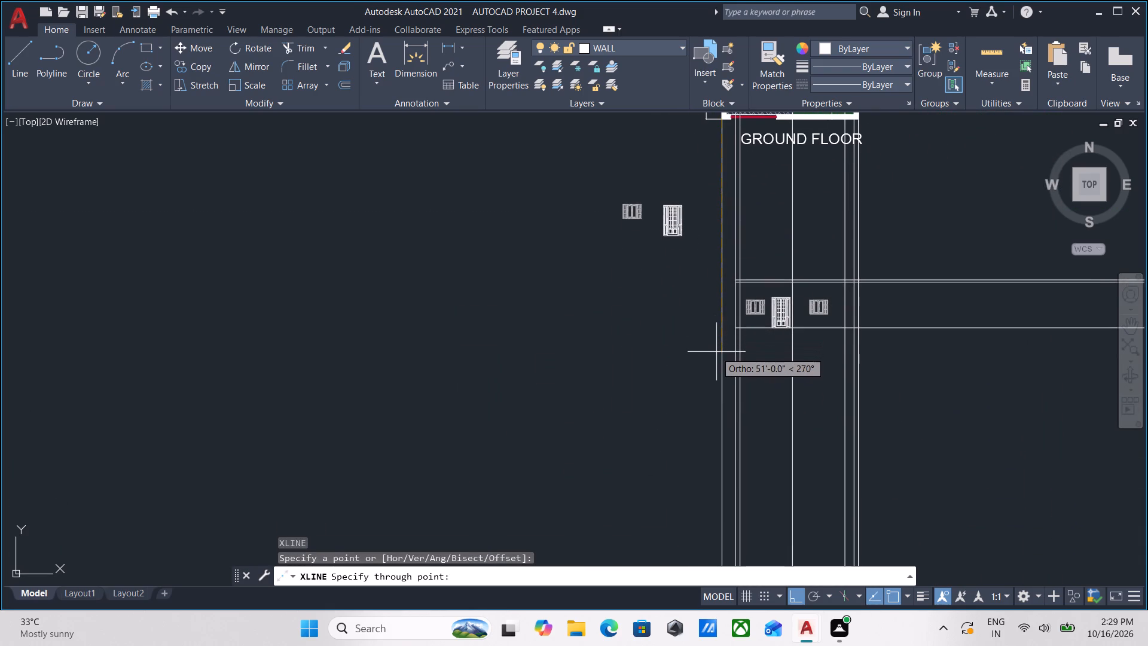
{"action": "left_click", "coordinate": [716, 352]}
{"action": "key", "text": "Escape"}
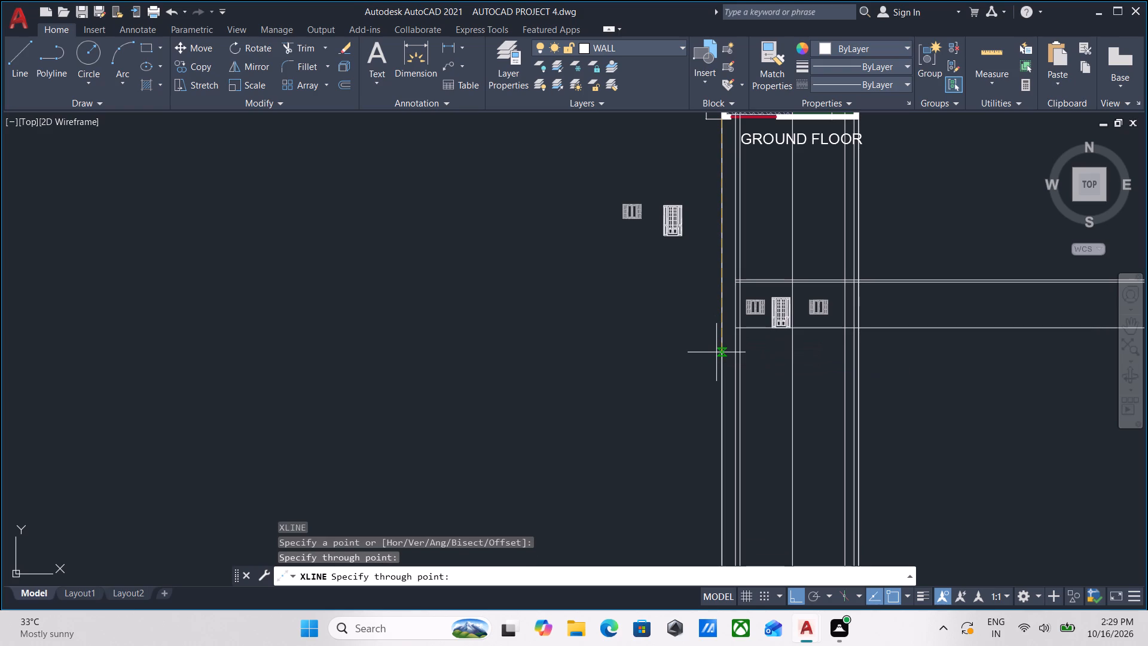
Extend the elevation's ground line to the new vertical projected from the left boundary wall.
{"action": "scroll", "coordinate": [796, 339], "scroll_direction": "up", "scroll_amount": 2}
{"action": "middle_click_drag", "start_coordinate": [713, 343], "coordinate": [724, 380]}
{"action": "type", "text": "ex"}
{"action": "key", "text": "Return"}
{"action": "scroll", "coordinate": [678, 356], "scroll_direction": "up", "scroll_amount": 1}
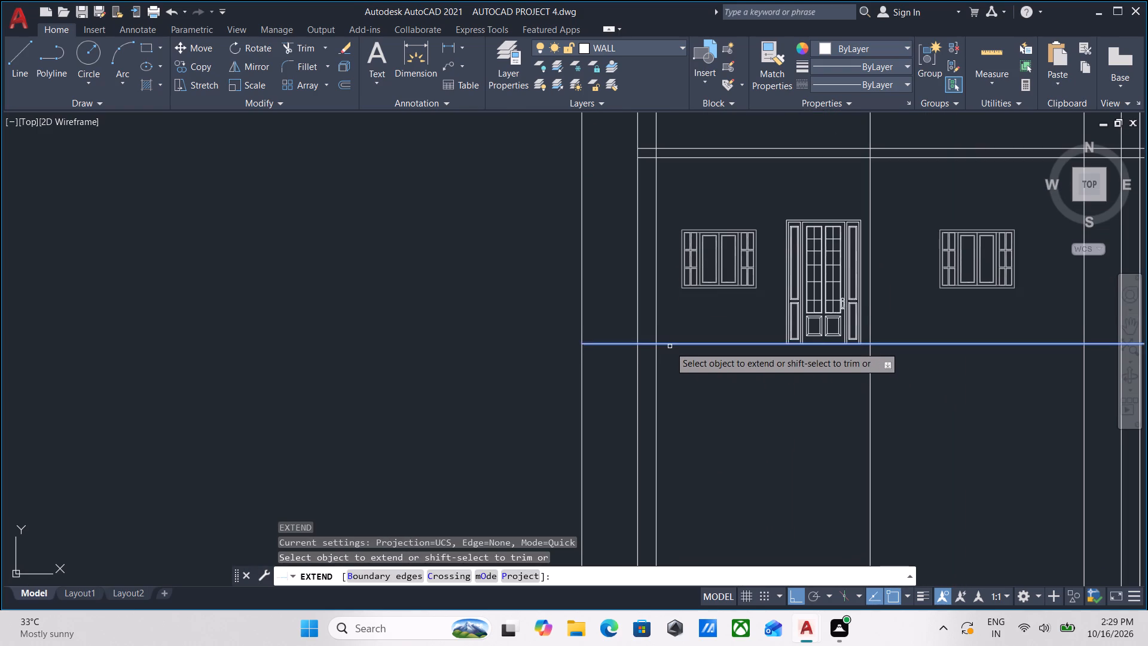
{"action": "left_click", "coordinate": [668, 344]}
{"action": "scroll", "coordinate": [730, 392], "scroll_direction": "down", "scroll_amount": 3}
{"action": "middle_click_drag", "start_coordinate": [730, 392], "coordinate": [643, 404]}
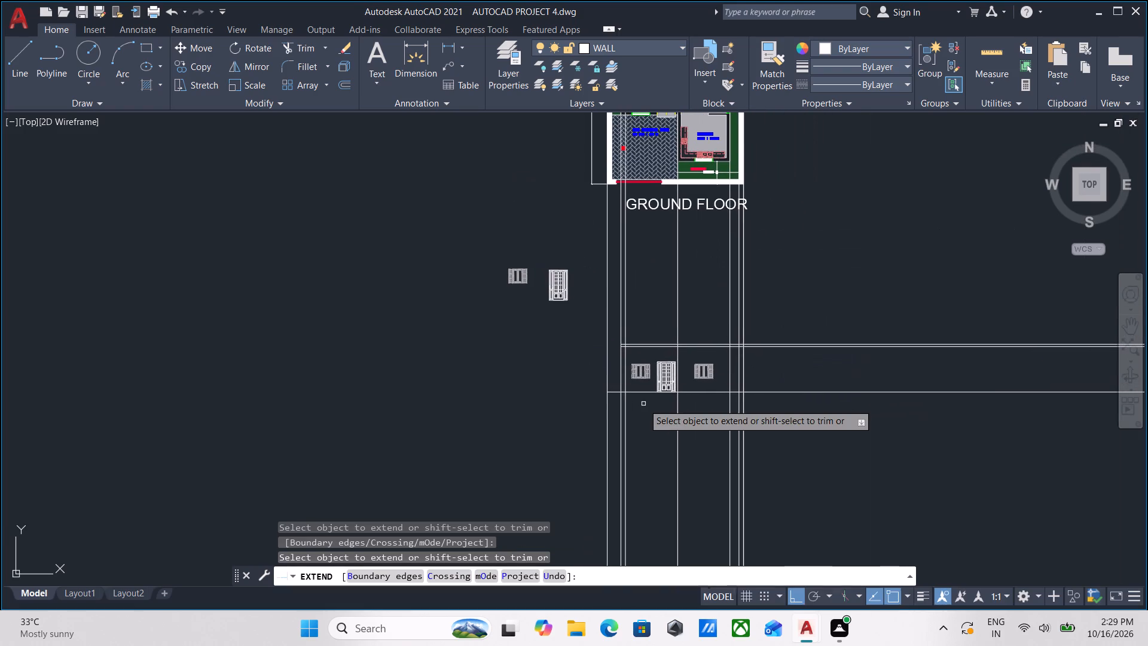
{"action": "key", "text": "Escape"}
Examine the elevation's ground and slab lines against the left and right boundary-wall verticals and the plan above.
{"action": "middle_click_drag", "start_coordinate": [645, 404], "coordinate": [657, 484]}
{"action": "middle_click_drag", "start_coordinate": [662, 343], "coordinate": [649, 391]}
{"action": "middle_click_drag", "start_coordinate": [674, 420], "coordinate": [671, 391]}
{"action": "scroll", "coordinate": [621, 429], "scroll_direction": "up", "scroll_amount": 1}
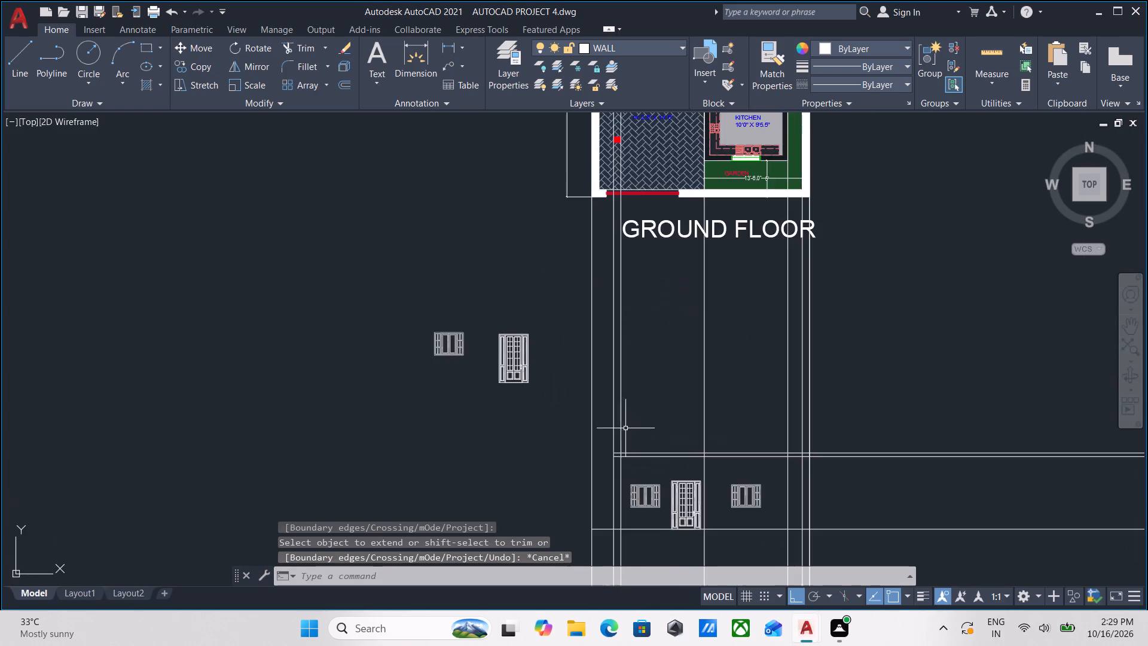
{"action": "middle_click_drag", "start_coordinate": [625, 428], "coordinate": [690, 514]}
{"action": "scroll", "coordinate": [692, 500], "scroll_direction": "down", "scroll_amount": 1}
{"action": "middle_click_drag", "start_coordinate": [692, 500], "coordinate": [673, 371]}
{"action": "scroll", "coordinate": [667, 468], "scroll_direction": "up", "scroll_amount": 1}
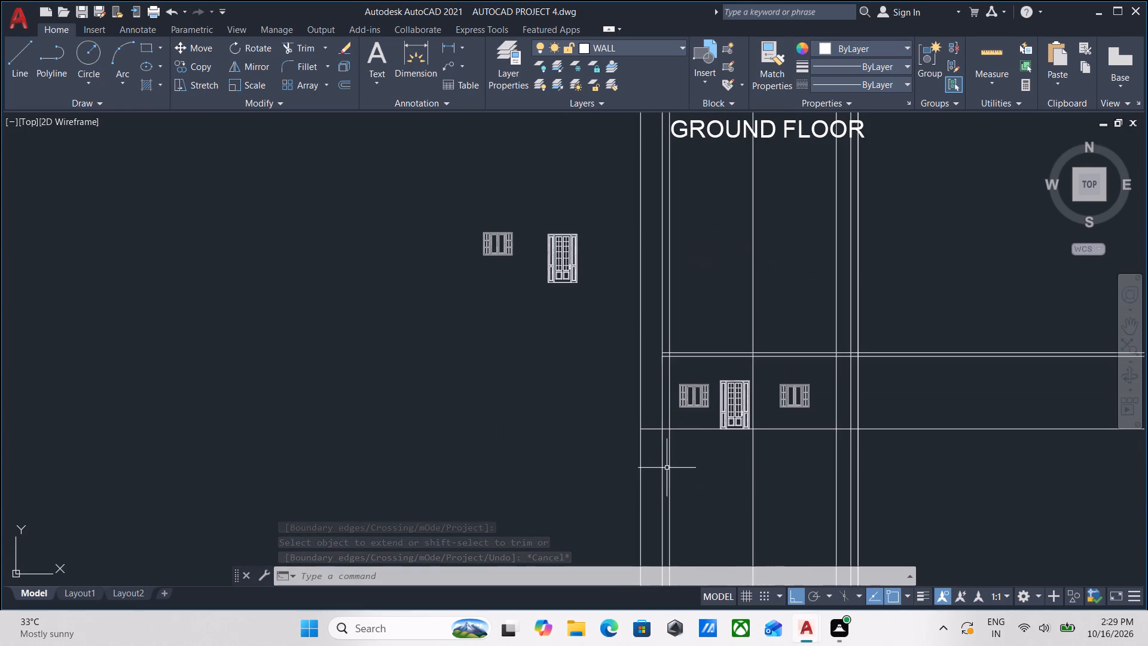
{"action": "middle_click_drag", "start_coordinate": [737, 471], "coordinate": [572, 425]}
{"action": "scroll", "coordinate": [686, 379], "scroll_direction": "down", "scroll_amount": 2}
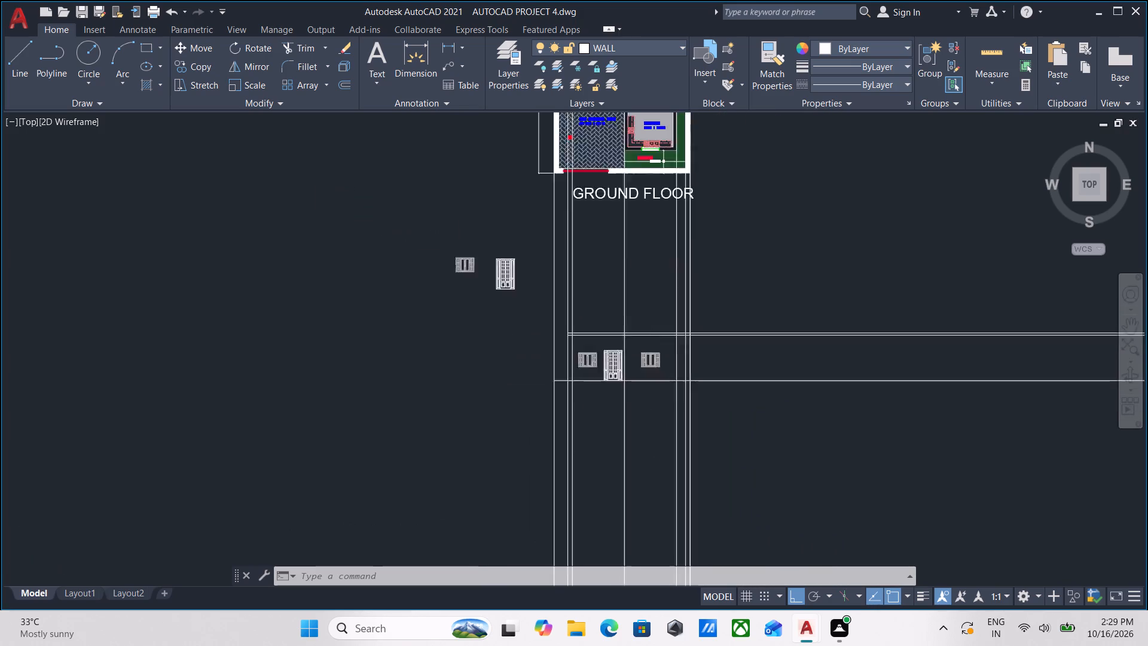
{"action": "middle_click_drag", "start_coordinate": [695, 426], "coordinate": [695, 432]}
{"action": "scroll", "coordinate": [695, 432], "scroll_direction": "up", "scroll_amount": 1}
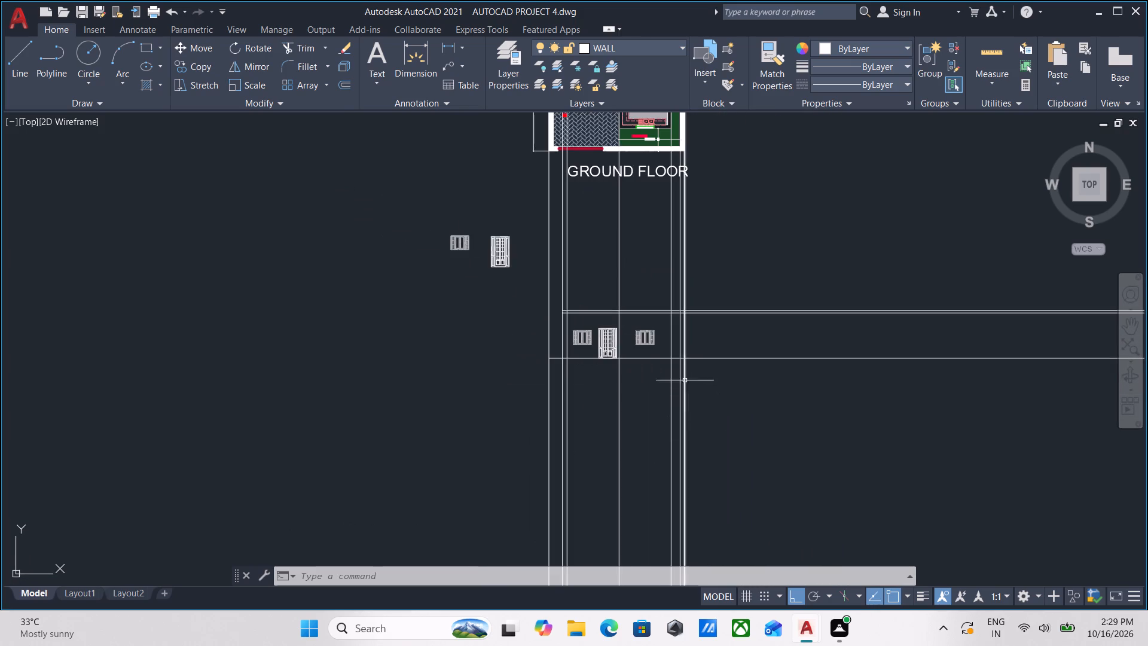
Erase the vertical construction line projected from the inner face of the plan's right boundary wall.
{"action": "scroll", "coordinate": [680, 354], "scroll_direction": "up", "scroll_amount": 3}
{"action": "left_click", "coordinate": [686, 334]}
{"action": "left_click", "coordinate": [669, 303]}
{"action": "right_click", "coordinate": [669, 303]}
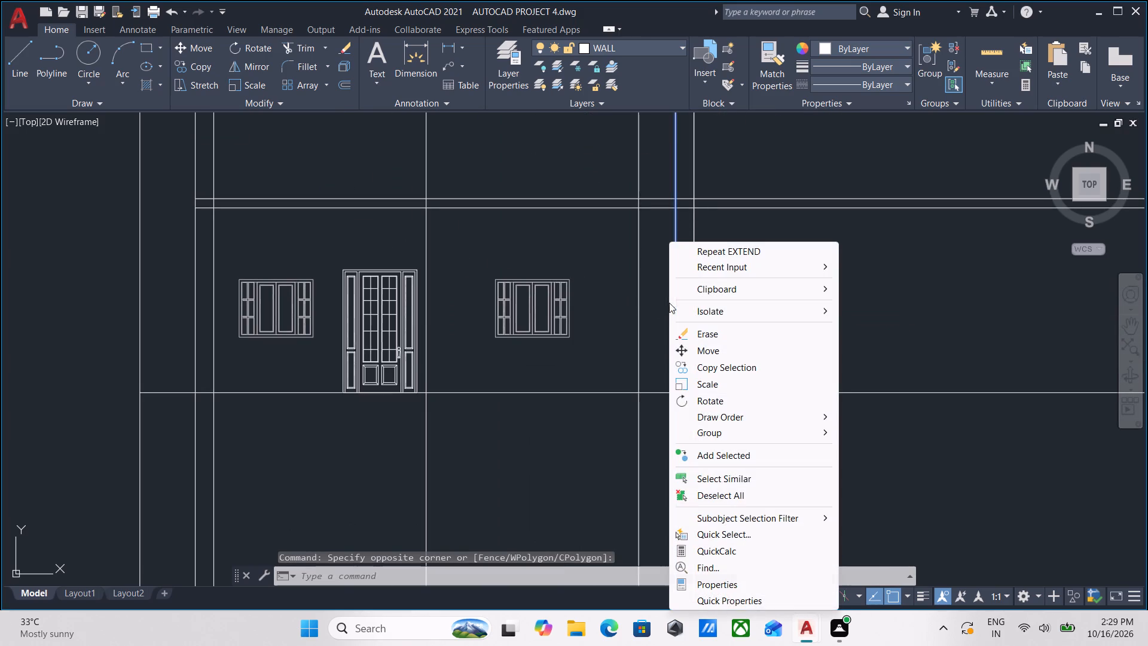
{"action": "left_click", "coordinate": [707, 334]}
Trim all the projected verticals below the elevation's ground line.
{"action": "scroll", "coordinate": [707, 334], "scroll_direction": "down", "scroll_amount": 2}
{"action": "middle_click_drag", "start_coordinate": [702, 337], "coordinate": [706, 309]}
{"action": "middle_click_drag", "start_coordinate": [662, 351], "coordinate": [688, 347]}
{"action": "scroll", "coordinate": [662, 351], "scroll_direction": "down", "scroll_amount": 1}
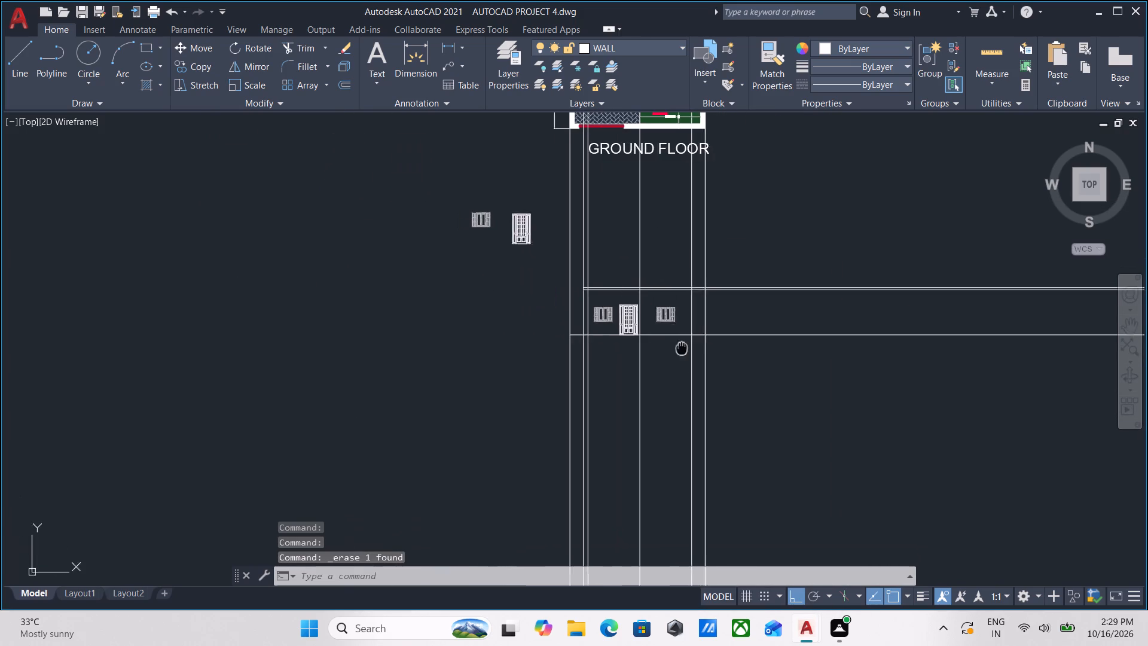
{"action": "middle_click_drag", "start_coordinate": [688, 347], "coordinate": [691, 347]}
{"action": "type", "text": "tr"}
{"action": "key", "text": "Return"}
{"action": "left_click", "coordinate": [738, 370]}
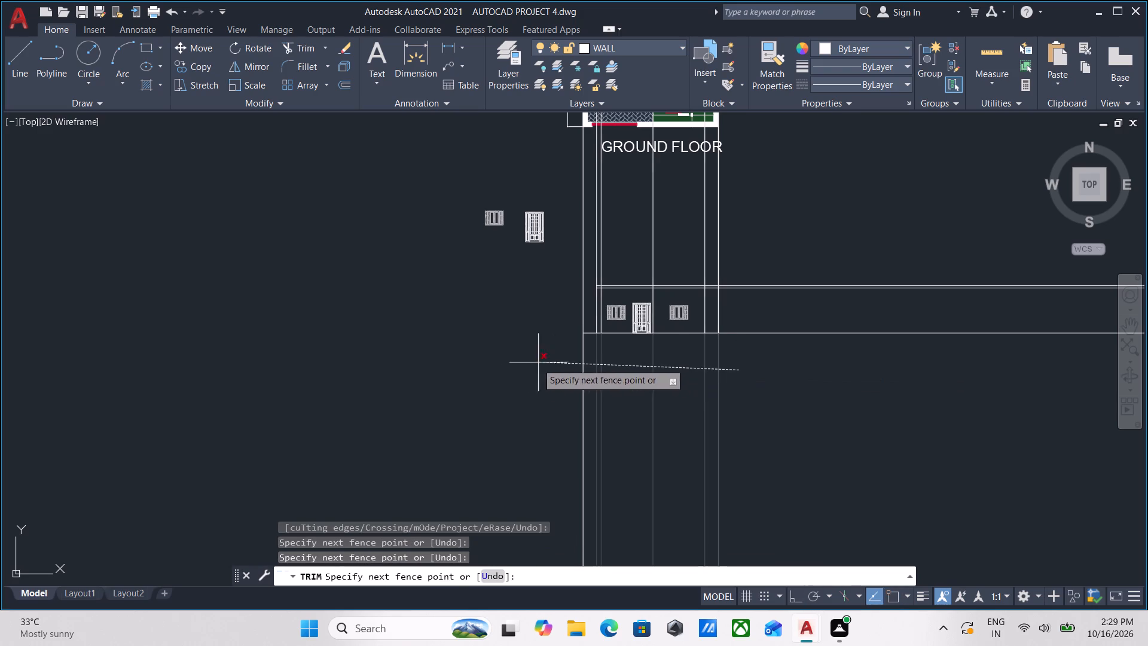
{"action": "left_click", "coordinate": [497, 369]}
Trim the two slab lines between the house's right wall vertical and the right boundary vertical.
{"action": "middle_click_drag", "start_coordinate": [604, 375], "coordinate": [576, 471]}
{"action": "scroll", "coordinate": [590, 454], "scroll_direction": "up", "scroll_amount": 1}
{"action": "middle_click_drag", "start_coordinate": [590, 454], "coordinate": [592, 476]}
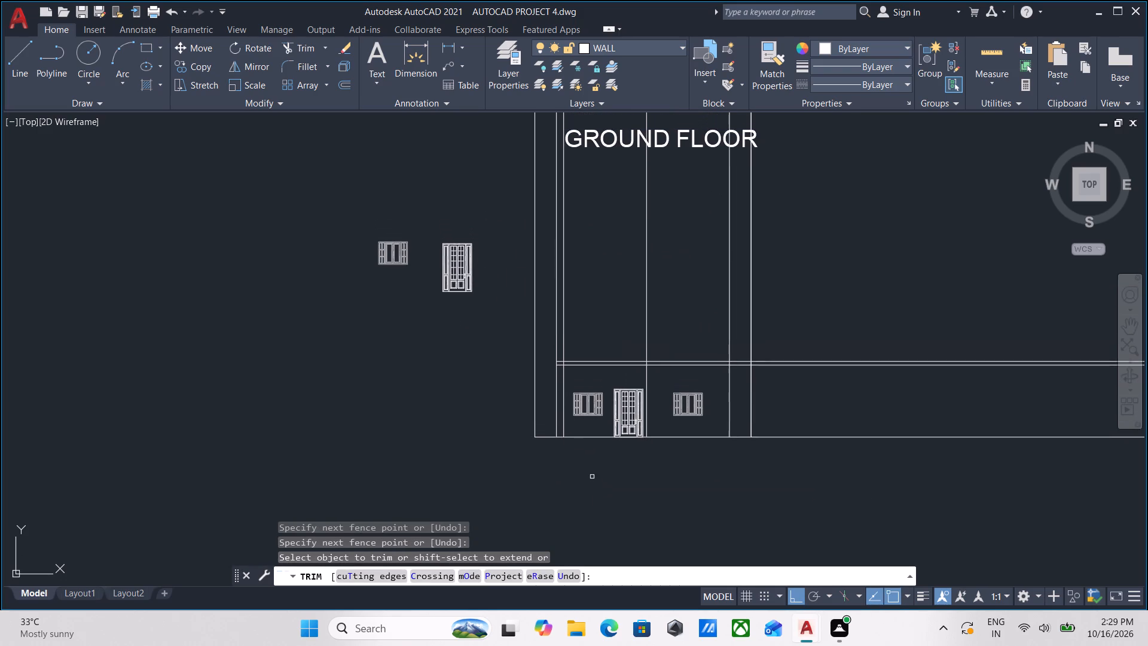
{"action": "scroll", "coordinate": [726, 362], "scroll_direction": "up", "scroll_amount": 2}
{"action": "left_click_drag", "start_coordinate": [753, 400], "coordinate": [755, 393]}
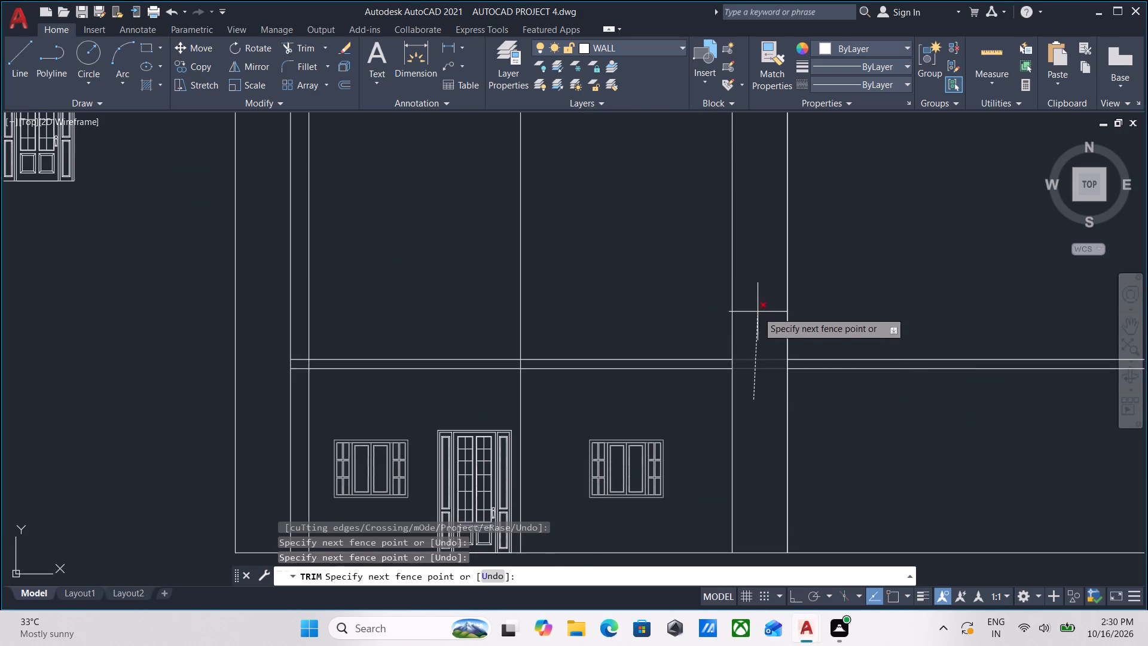
{"action": "left_click", "coordinate": [758, 311]}
Trim the two left wall verticals and the middle wall vertical above the elevation's slab lines.
{"action": "scroll", "coordinate": [758, 311], "scroll_direction": "down", "scroll_amount": 1}
{"action": "middle_click_drag", "start_coordinate": [758, 311], "coordinate": [793, 342]}
{"action": "middle_click_drag", "start_coordinate": [679, 311], "coordinate": [684, 313]}
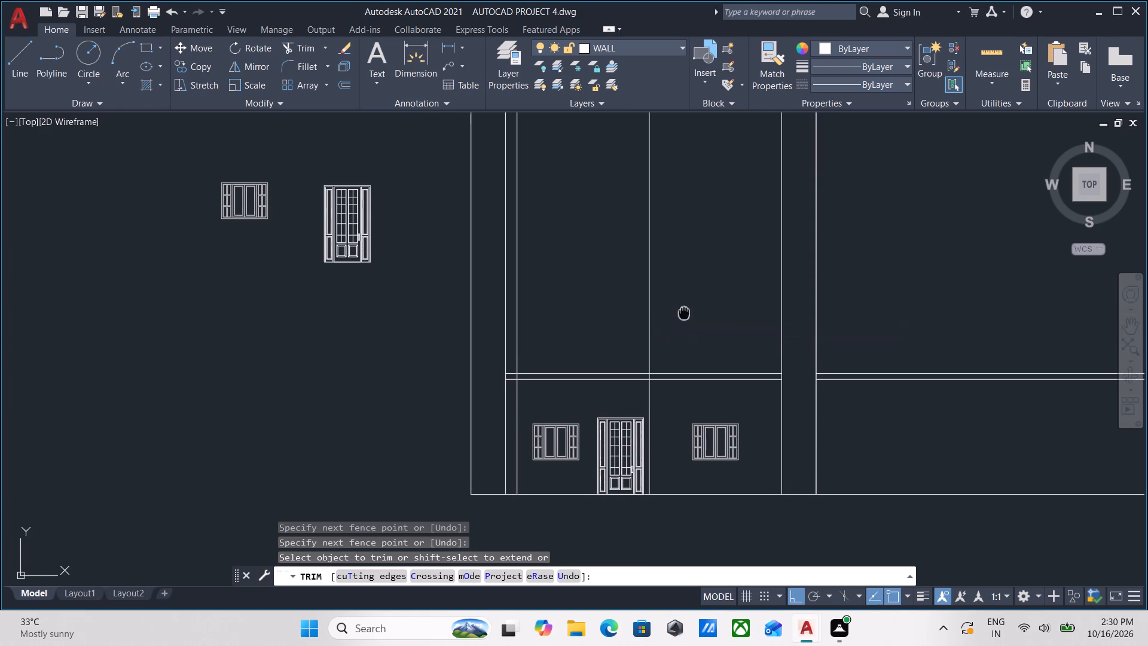
{"action": "middle_click_drag", "start_coordinate": [684, 313], "coordinate": [685, 313]}
{"action": "scroll", "coordinate": [692, 325], "scroll_direction": "down", "scroll_amount": 1}
{"action": "middle_click_drag", "start_coordinate": [692, 325], "coordinate": [705, 370]}
{"action": "left_click", "coordinate": [711, 360]}
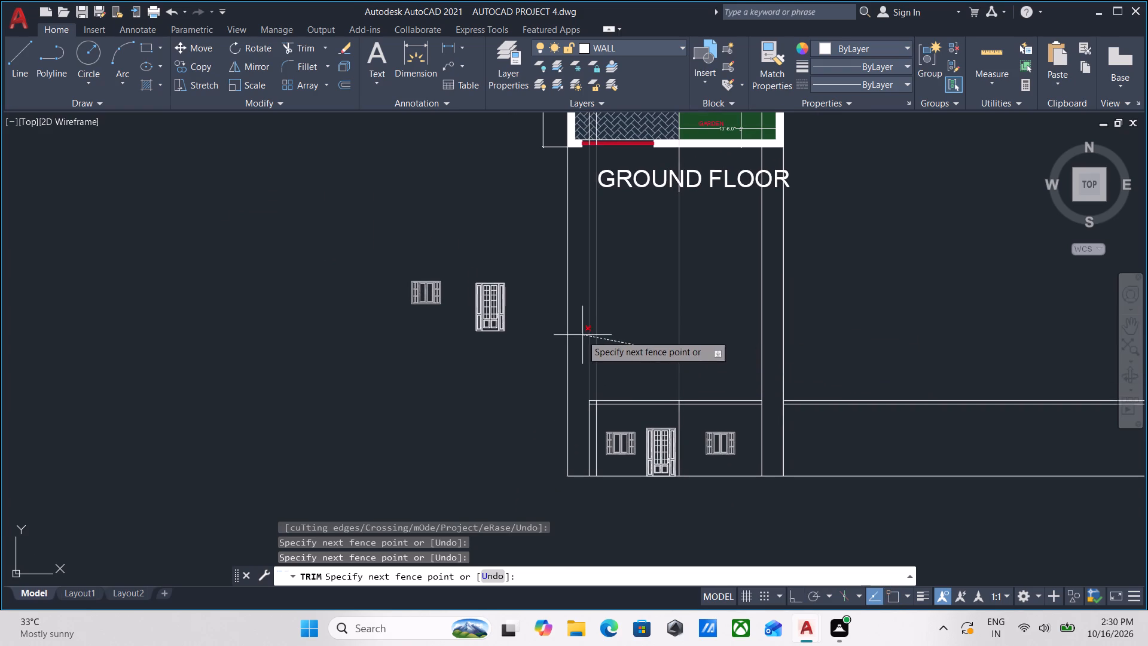
{"action": "left_click", "coordinate": [577, 339]}
Examine the trimmed elevation and its remaining verticals against the front edge of the ground-floor plan.
{"action": "middle_click_drag", "start_coordinate": [663, 356], "coordinate": [663, 344]}
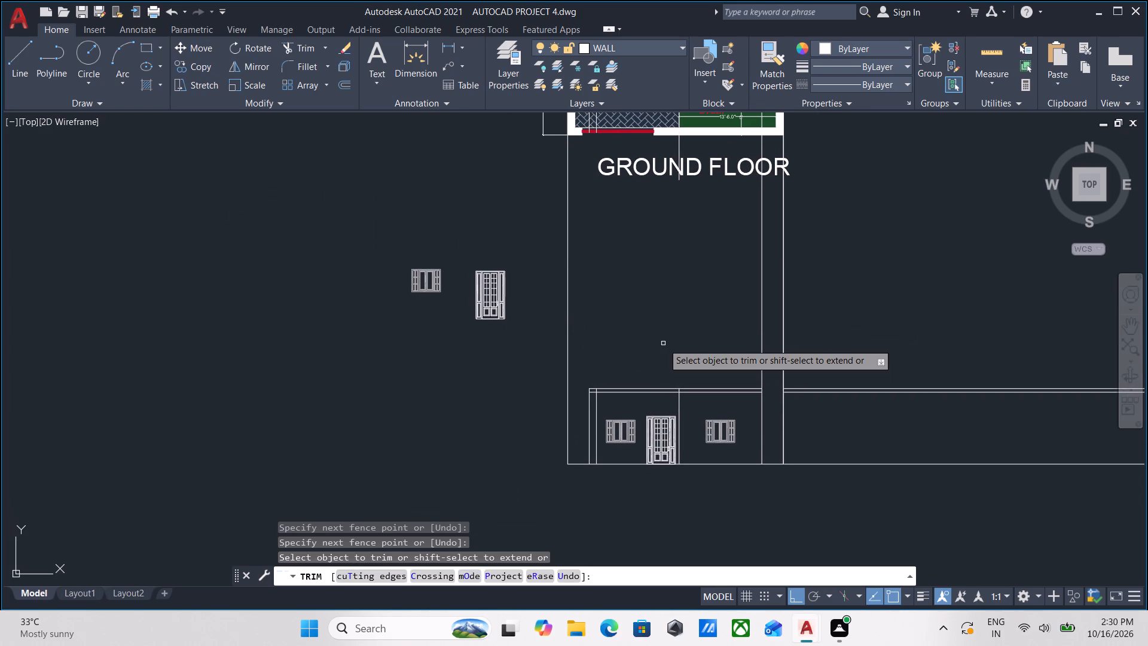
{"action": "middle_click_drag", "start_coordinate": [663, 343], "coordinate": [668, 385]}
{"action": "middle_click_drag", "start_coordinate": [668, 385], "coordinate": [662, 357]}
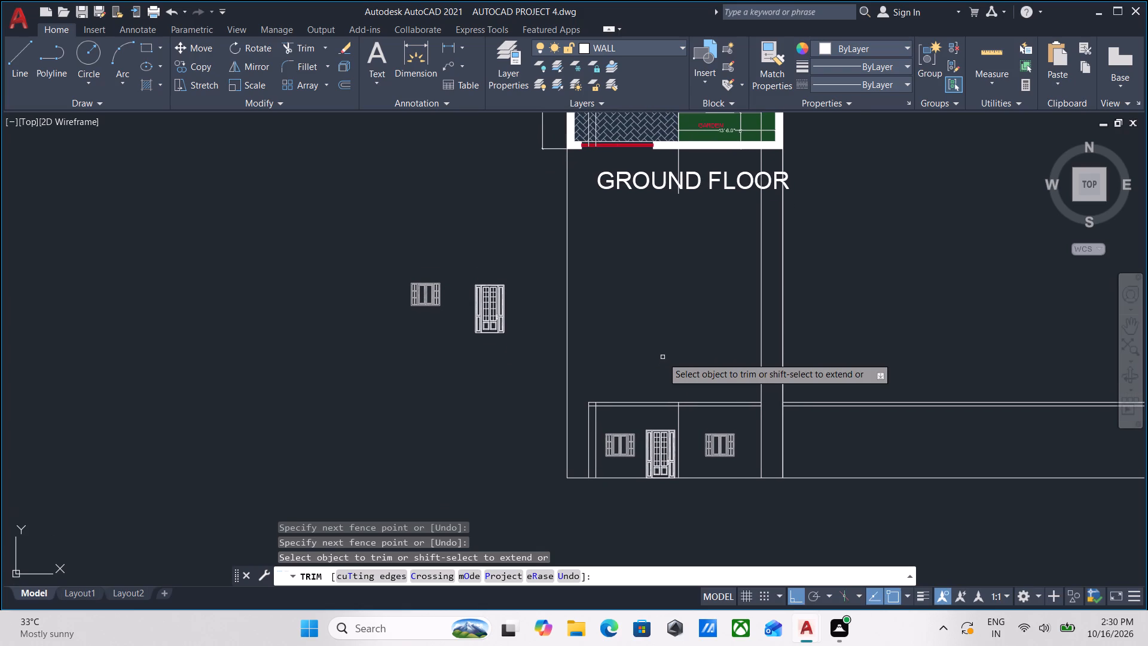
{"action": "middle_click_drag", "start_coordinate": [662, 357], "coordinate": [684, 421]}
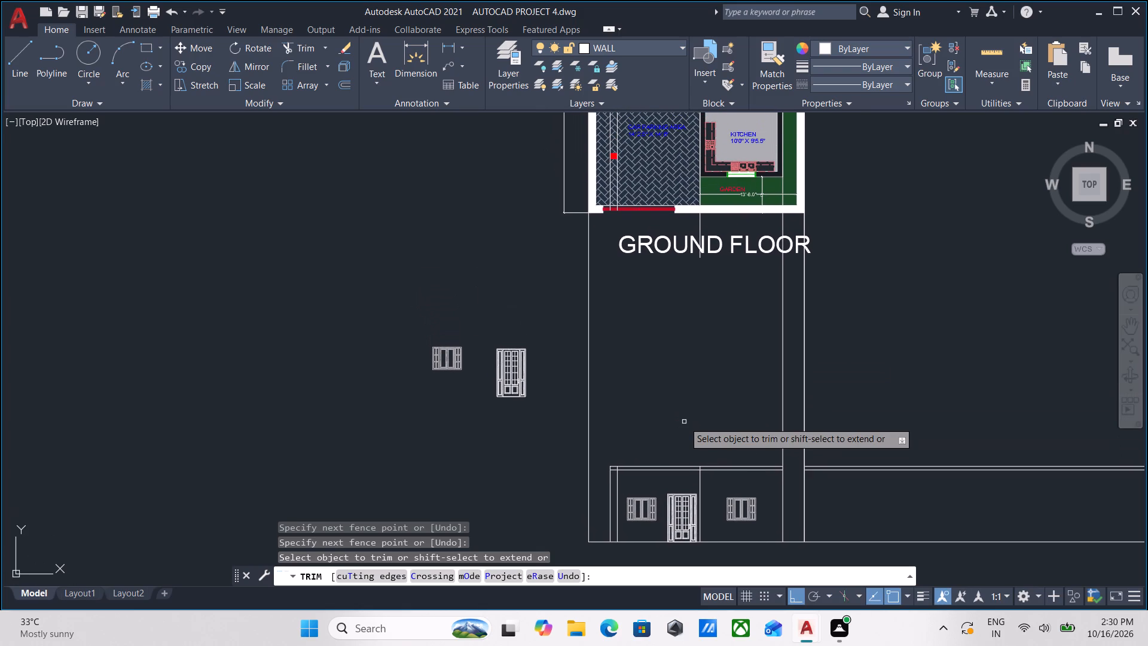
{"action": "middle_click_drag", "start_coordinate": [684, 422], "coordinate": [689, 448]}
{"action": "middle_click_drag", "start_coordinate": [689, 448], "coordinate": [674, 357]}
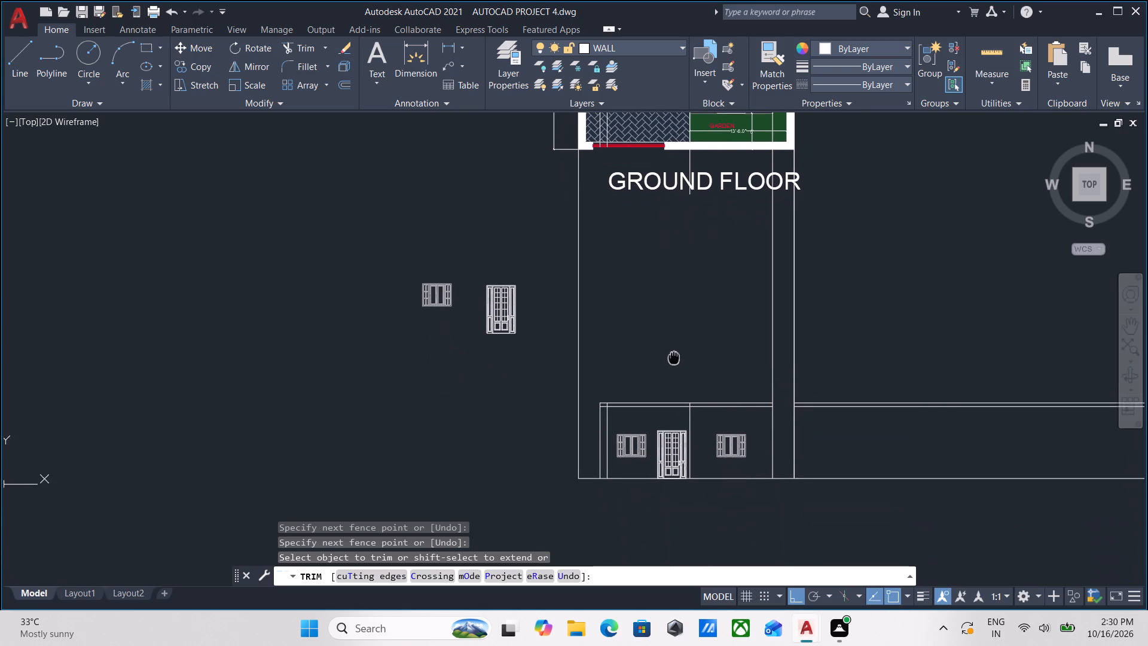
{"action": "middle_click_drag", "start_coordinate": [674, 357], "coordinate": [673, 355]}
{"action": "middle_click_drag", "start_coordinate": [673, 354], "coordinate": [681, 367]}
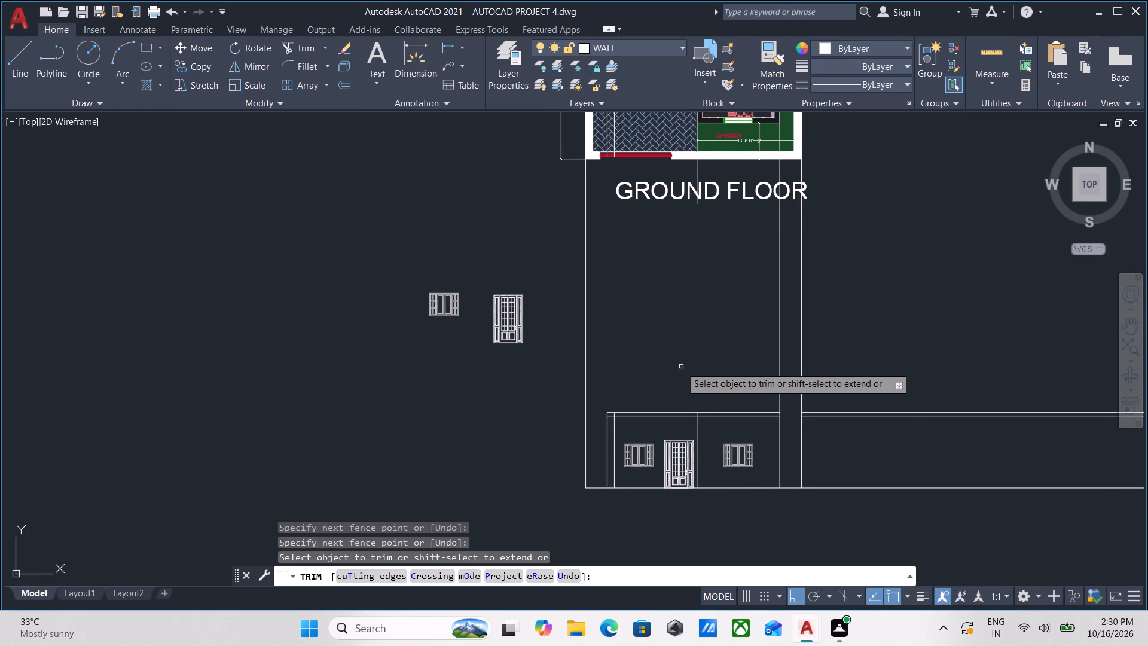
{"action": "middle_click_drag", "start_coordinate": [677, 369], "coordinate": [687, 408]}
{"action": "middle_click_drag", "start_coordinate": [691, 365], "coordinate": [690, 409]}
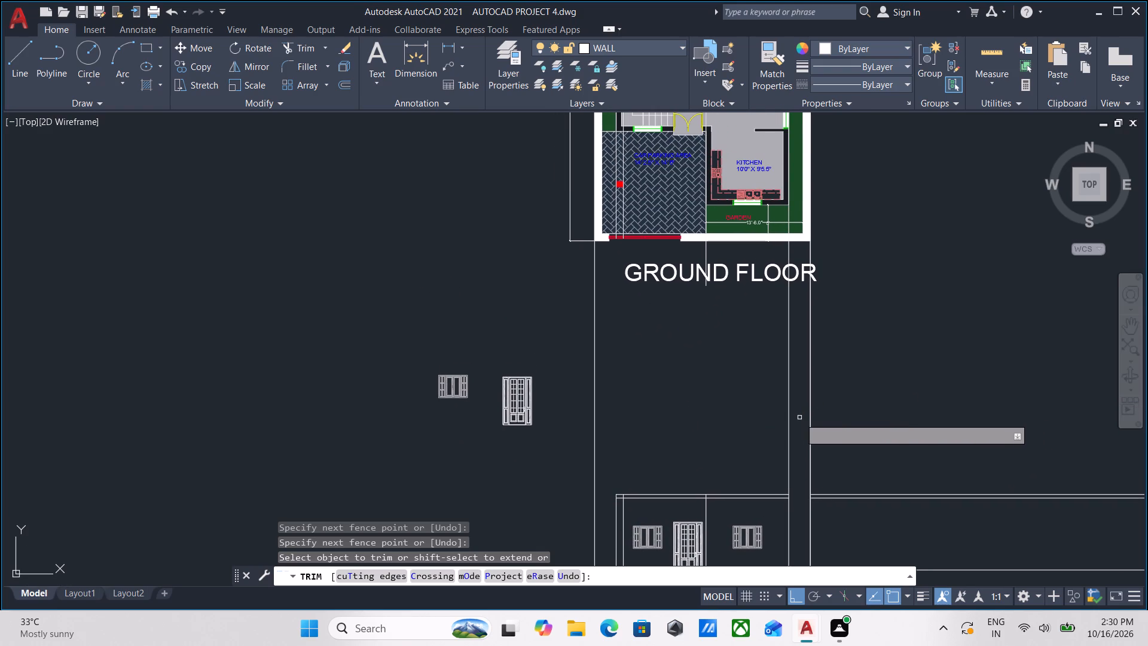
Trim off the leftover slab lines beyond the right boundary vertical.
{"action": "scroll", "coordinate": [791, 412], "scroll_direction": "down", "scroll_amount": 1}
{"action": "middle_click_drag", "start_coordinate": [791, 412], "coordinate": [771, 313]}
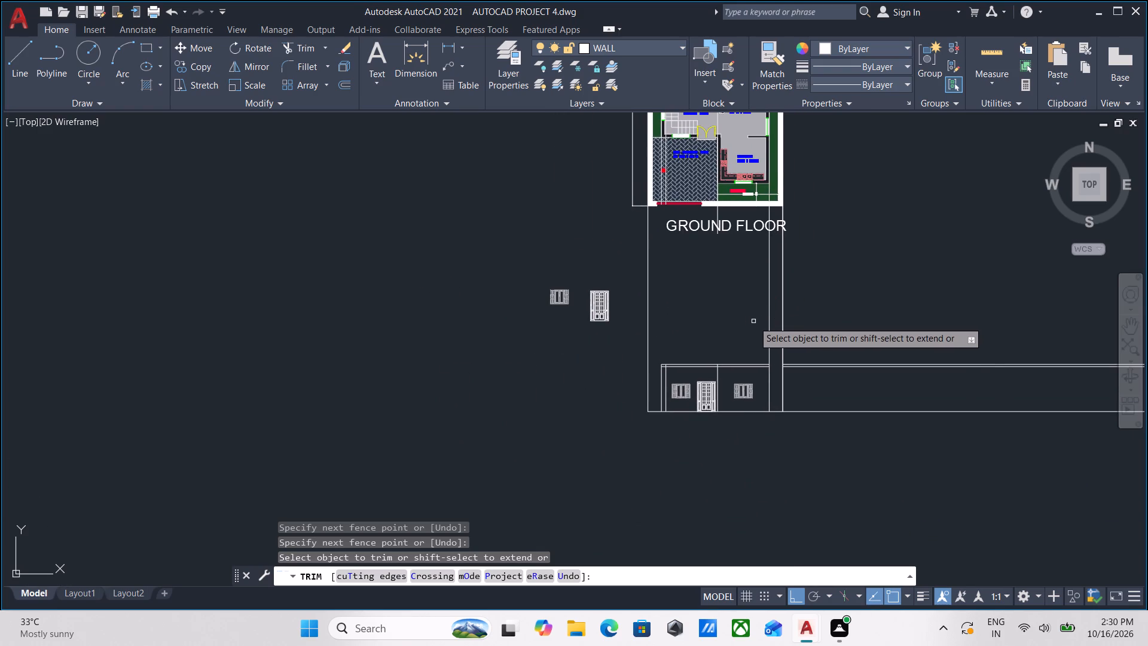
{"action": "left_click_drag", "start_coordinate": [820, 388], "coordinate": [821, 382]}
{"action": "left_click", "coordinate": [810, 317]}
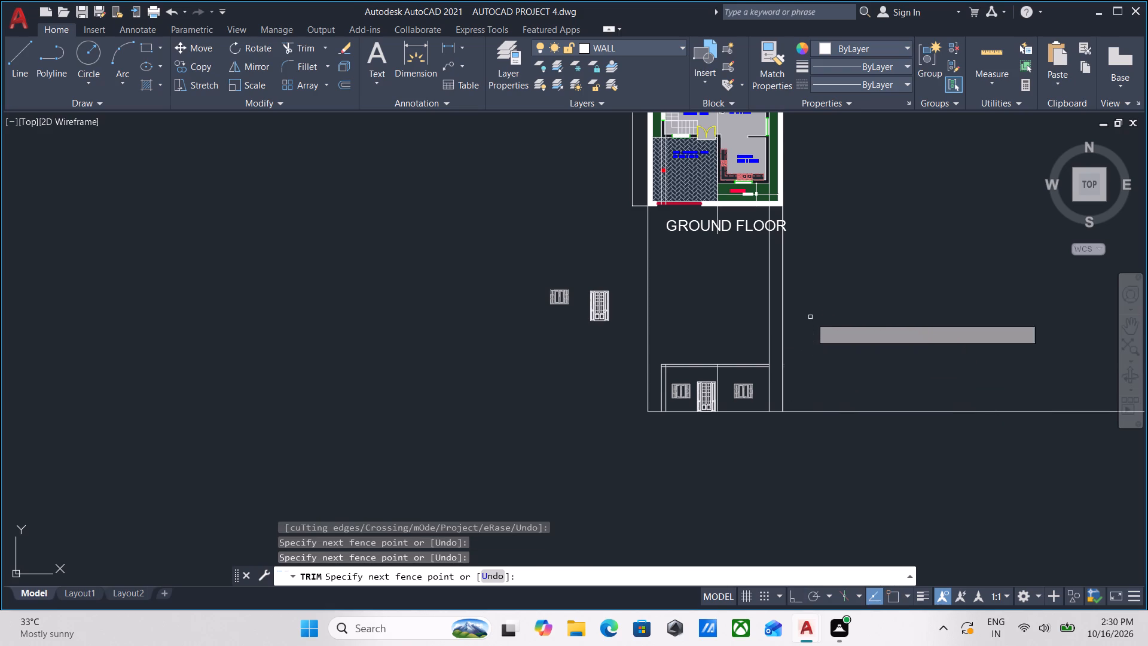
Trim the house's right wall vertical above the slab's top line.
{"action": "scroll", "coordinate": [755, 327], "scroll_direction": "up", "scroll_amount": 2}
{"action": "left_click", "coordinate": [804, 353]}
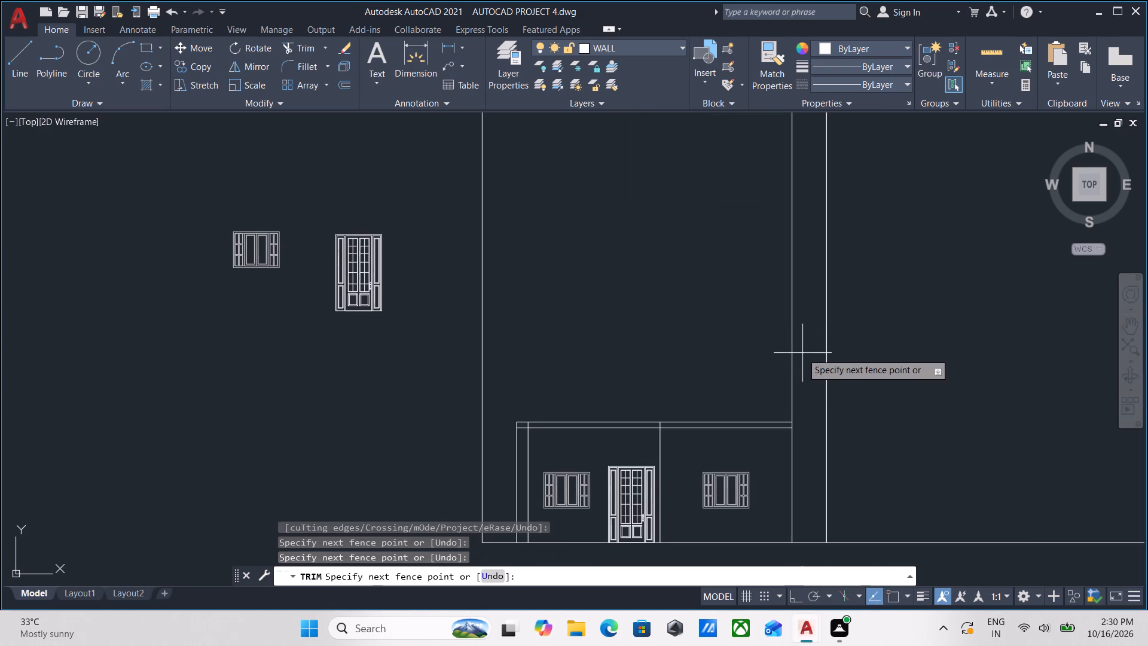
{"action": "left_click", "coordinate": [728, 343]}
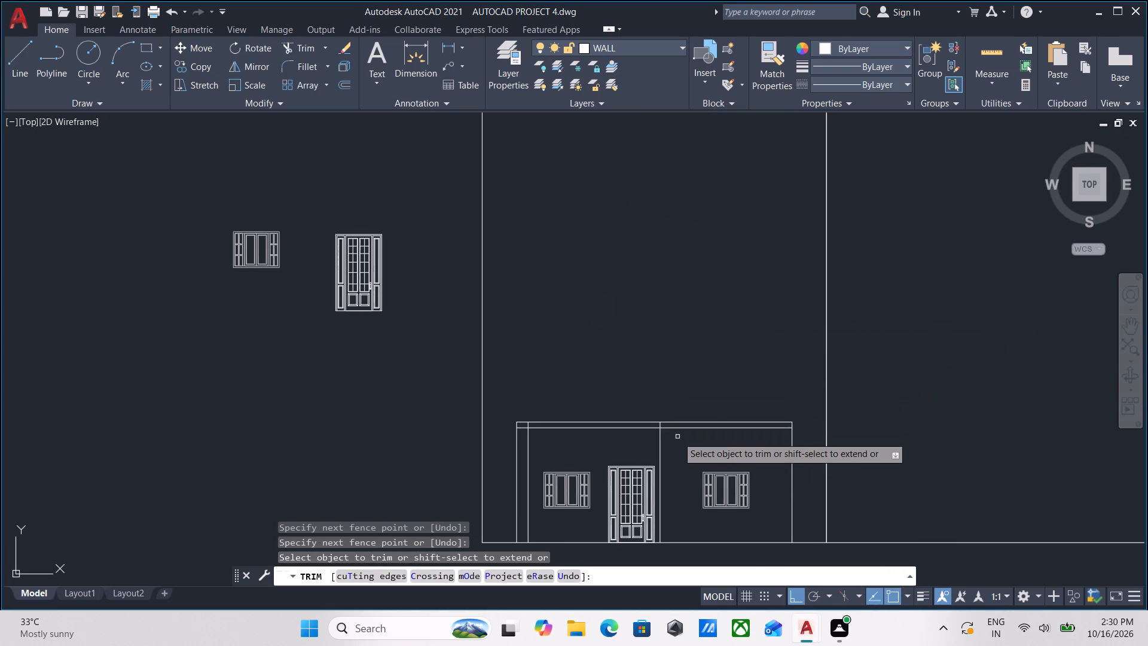
Trim the inner left and middle wall verticals between the elevation's two slab lines.
{"action": "scroll", "coordinate": [676, 436], "scroll_direction": "up", "scroll_amount": 3}
{"action": "scroll", "coordinate": [610, 397], "scroll_direction": "up", "scroll_amount": 2}
{"action": "left_click", "coordinate": [662, 404]}
{"action": "scroll", "coordinate": [505, 397], "scroll_direction": "down", "scroll_amount": 1}
{"action": "middle_click_drag", "start_coordinate": [505, 397], "coordinate": [688, 414]}
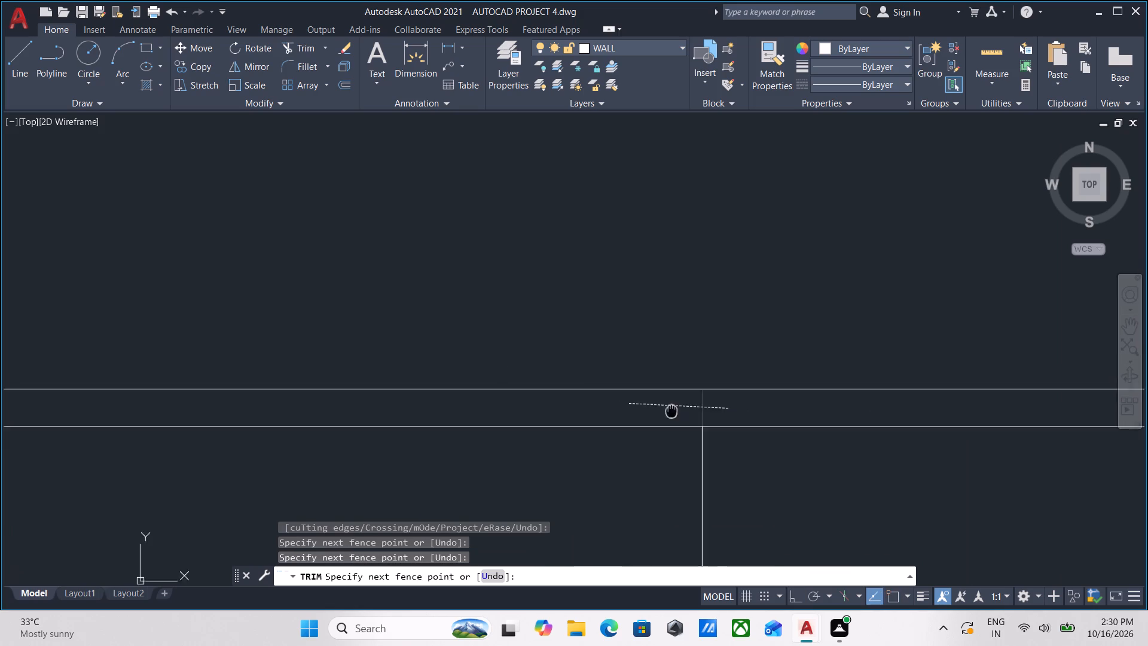
{"action": "middle_click_drag", "start_coordinate": [688, 414], "coordinate": [718, 410]}
{"action": "middle_click_drag", "start_coordinate": [492, 411], "coordinate": [759, 426]}
{"action": "scroll", "coordinate": [521, 419], "scroll_direction": "down", "scroll_amount": 1}
{"action": "middle_click_drag", "start_coordinate": [521, 419], "coordinate": [745, 424]}
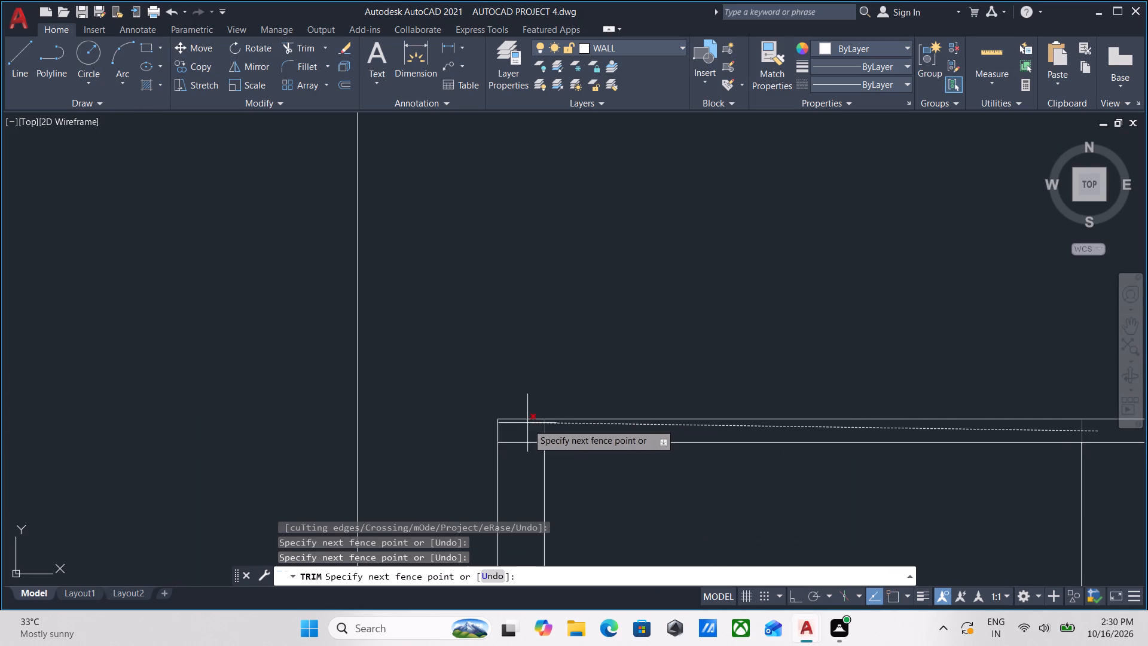
{"action": "left_click", "coordinate": [520, 428]}
{"action": "scroll", "coordinate": [535, 420], "scroll_direction": "down", "scroll_amount": 3}
{"action": "scroll", "coordinate": [591, 358], "scroll_direction": "down", "scroll_amount": 1}
{"action": "middle_click_drag", "start_coordinate": [593, 355], "coordinate": [606, 341]}
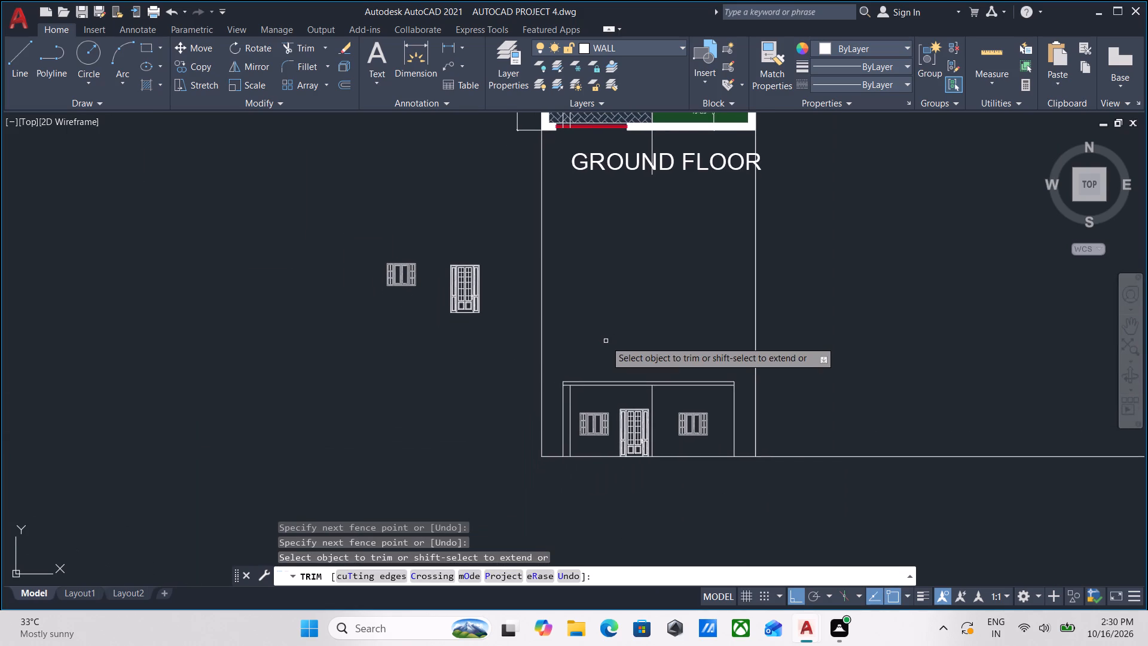
{"action": "key", "text": "Escape"}
Examine the trimmed slab and wall lines of the elevation and its alignment with the ground-floor plan above.
{"action": "scroll", "coordinate": [622, 397], "scroll_direction": "up", "scroll_amount": 2}
{"action": "middle_click_drag", "start_coordinate": [539, 369], "coordinate": [566, 400]}
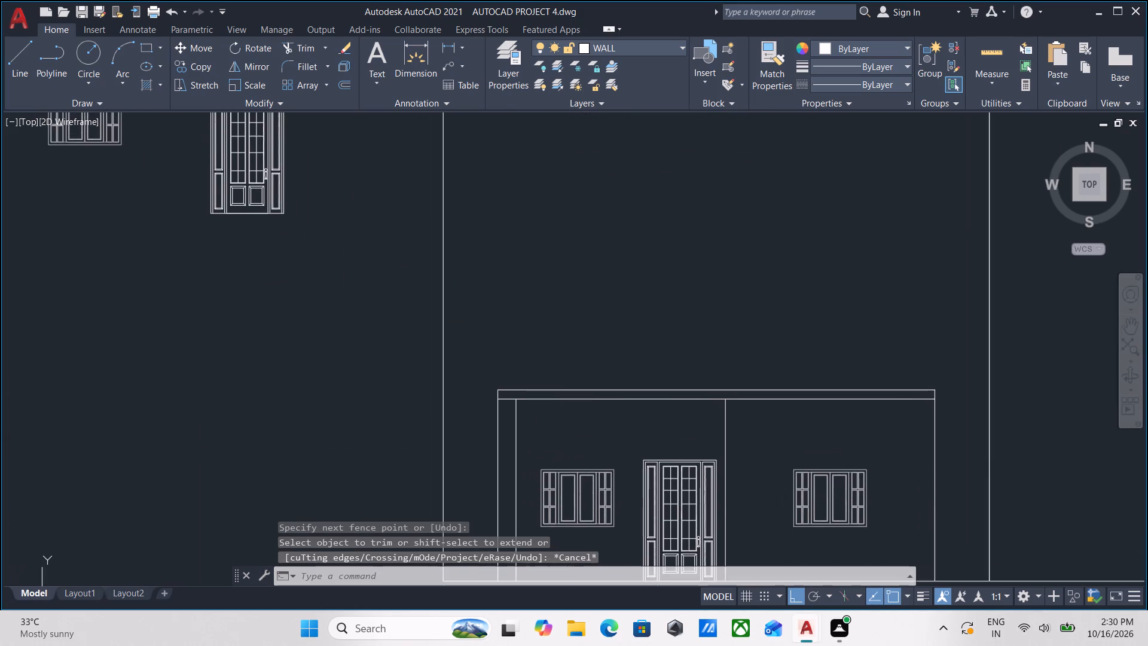
{"action": "scroll", "coordinate": [567, 394], "scroll_direction": "up", "scroll_amount": 2}
{"action": "scroll", "coordinate": [567, 394], "scroll_direction": "down", "scroll_amount": 1}
{"action": "middle_click_drag", "start_coordinate": [567, 394], "coordinate": [554, 318]}
{"action": "scroll", "coordinate": [558, 317], "scroll_direction": "up", "scroll_amount": 1}
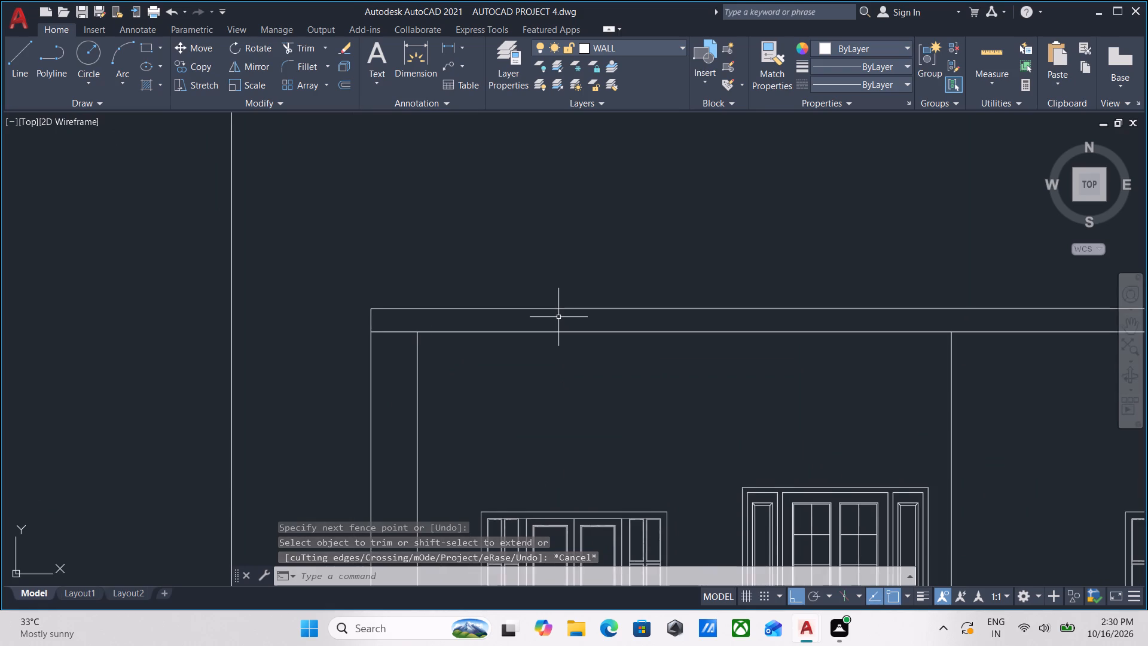
{"action": "middle_click_drag", "start_coordinate": [558, 317], "coordinate": [393, 368]}
{"action": "left_click", "coordinate": [441, 372]}
{"action": "left_click", "coordinate": [420, 327]}
{"action": "scroll", "coordinate": [420, 327], "scroll_direction": "down", "scroll_amount": 2}
{"action": "middle_click_drag", "start_coordinate": [420, 327], "coordinate": [419, 359]}
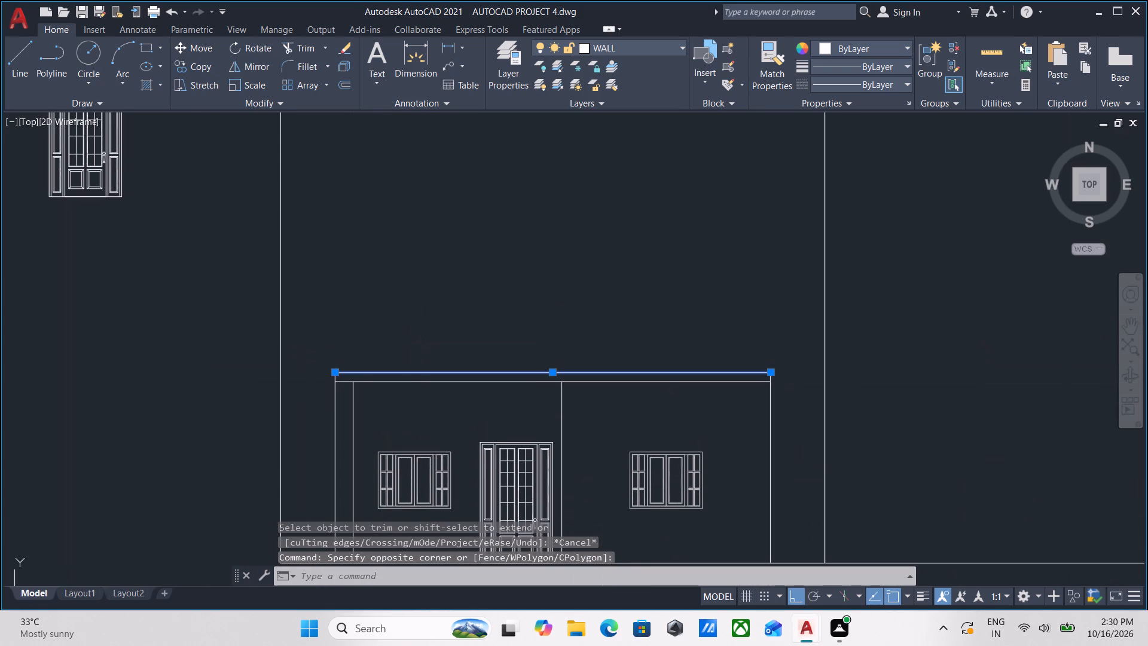
{"action": "scroll", "coordinate": [419, 359], "scroll_direction": "down", "scroll_amount": 1}
{"action": "middle_click_drag", "start_coordinate": [438, 372], "coordinate": [514, 400]}
{"action": "key", "text": "Escape"}
{"action": "scroll", "coordinate": [515, 398], "scroll_direction": "down", "scroll_amount": 2}
{"action": "middle_click_drag", "start_coordinate": [518, 418], "coordinate": [523, 492]}
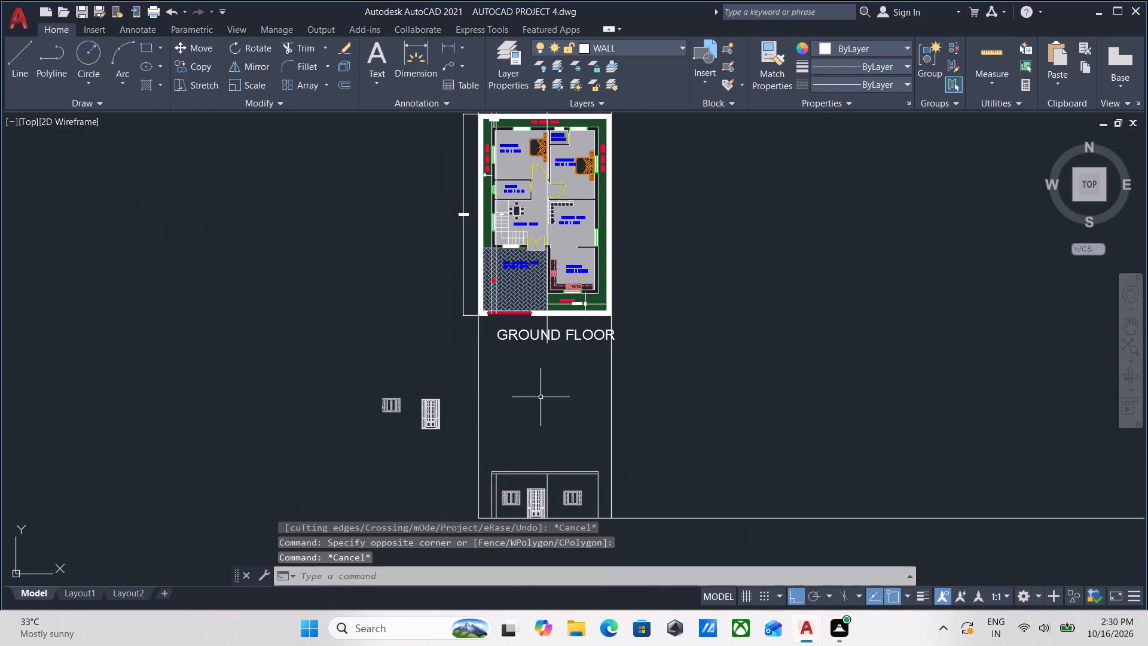
{"action": "scroll", "coordinate": [541, 391], "scroll_direction": "up", "scroll_amount": 1}
{"action": "scroll", "coordinate": [548, 384], "scroll_direction": "down", "scroll_amount": 1}
{"action": "middle_click_drag", "start_coordinate": [548, 384], "coordinate": [533, 428]}
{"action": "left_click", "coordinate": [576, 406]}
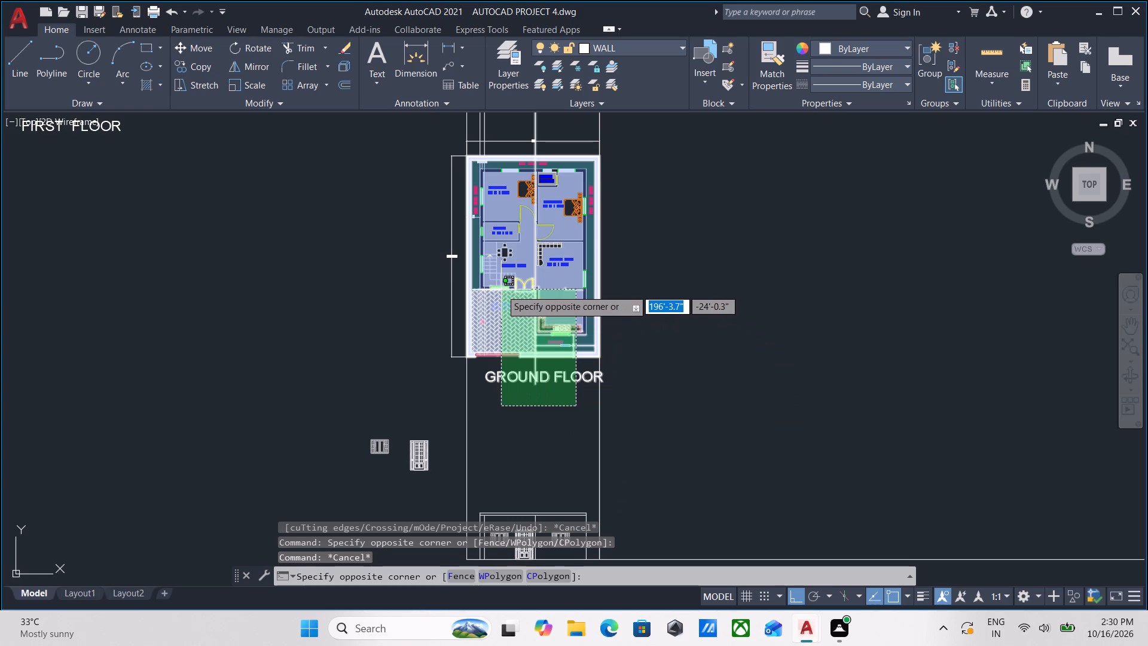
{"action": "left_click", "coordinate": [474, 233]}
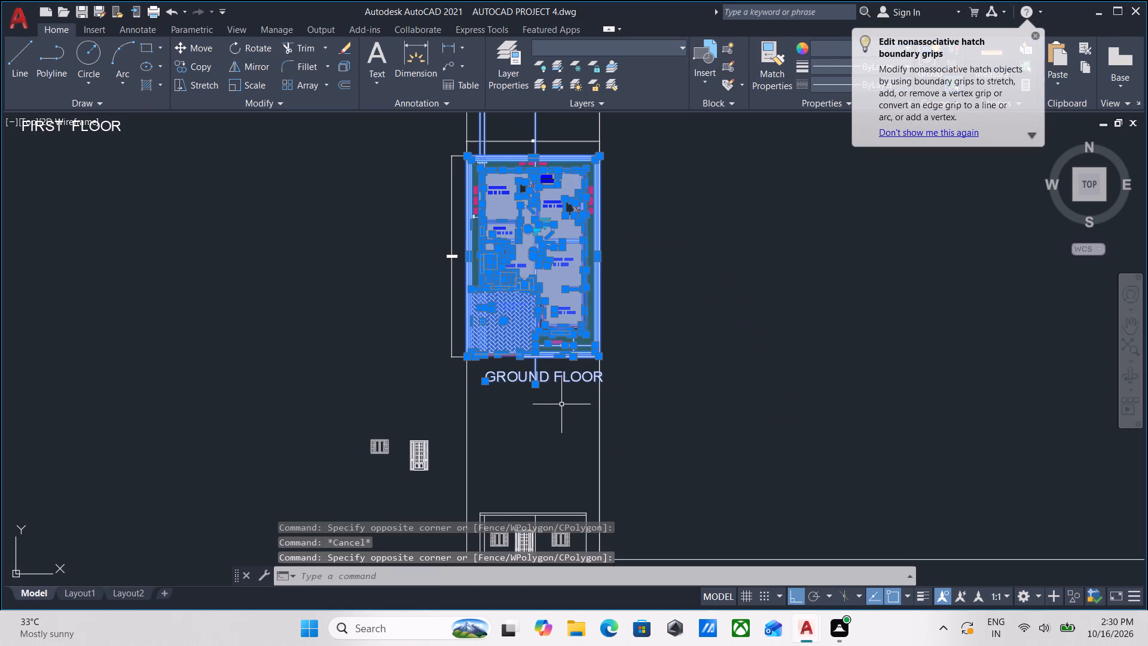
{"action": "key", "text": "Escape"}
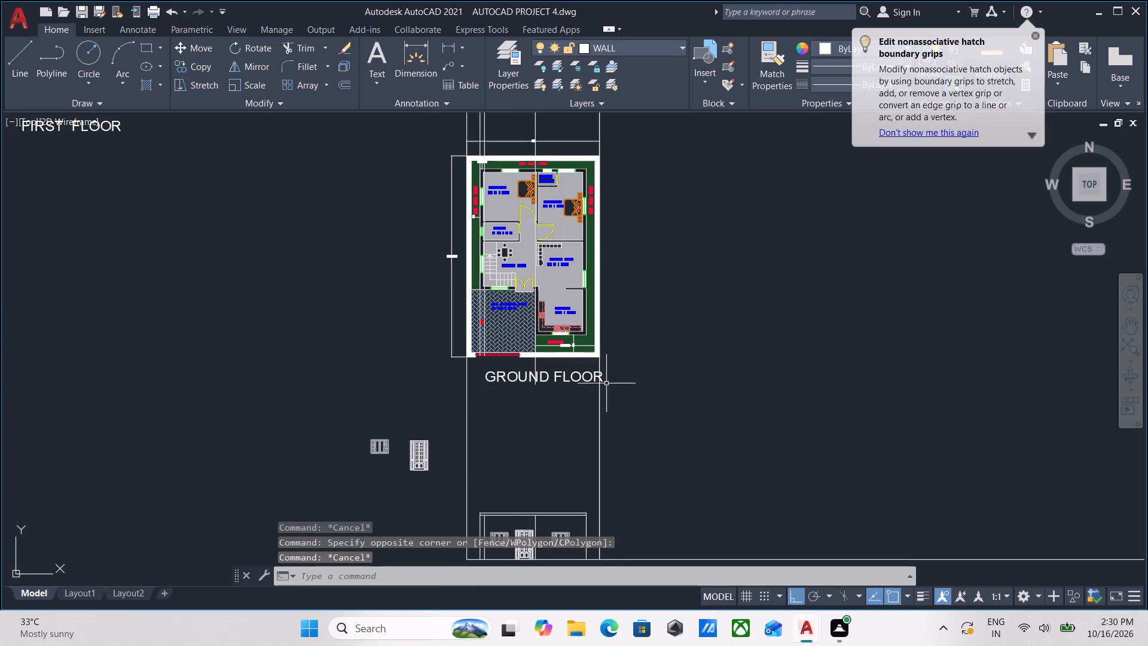
Group the ground-floor plan above the elevation together with its dimensions, title and projected vertical lines.
{"action": "left_click_drag", "start_coordinate": [650, 407], "coordinate": [583, 379]}
{"action": "middle_click_drag", "start_coordinate": [381, 164], "coordinate": [393, 204]}
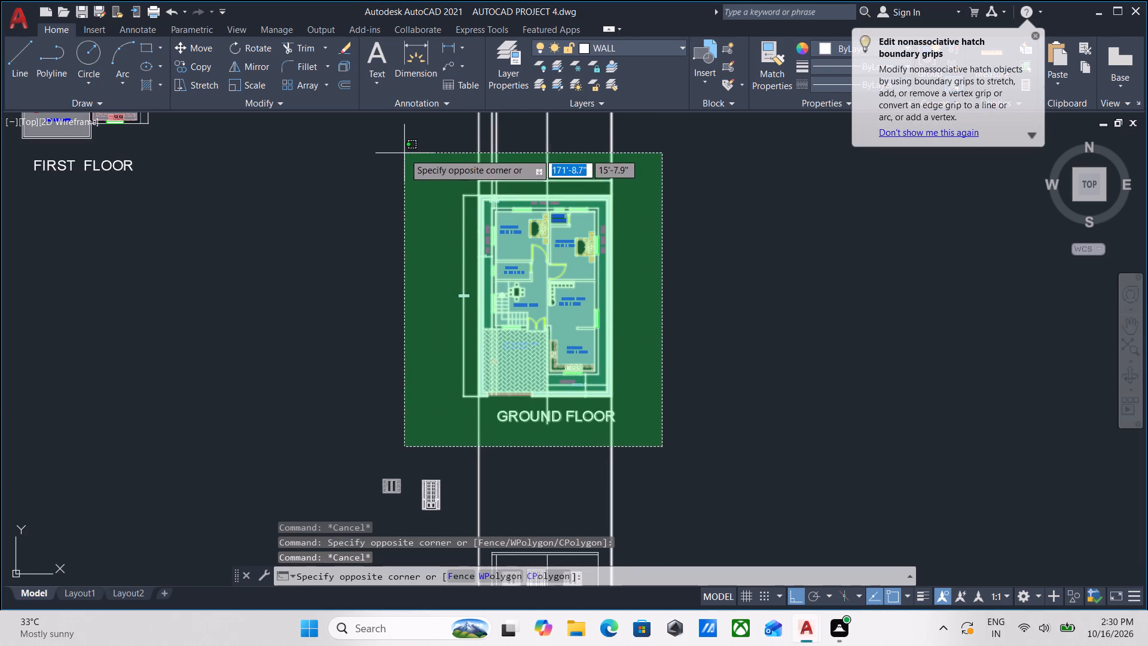
{"action": "left_click", "coordinate": [404, 153]}
{"action": "key", "text": "g"}
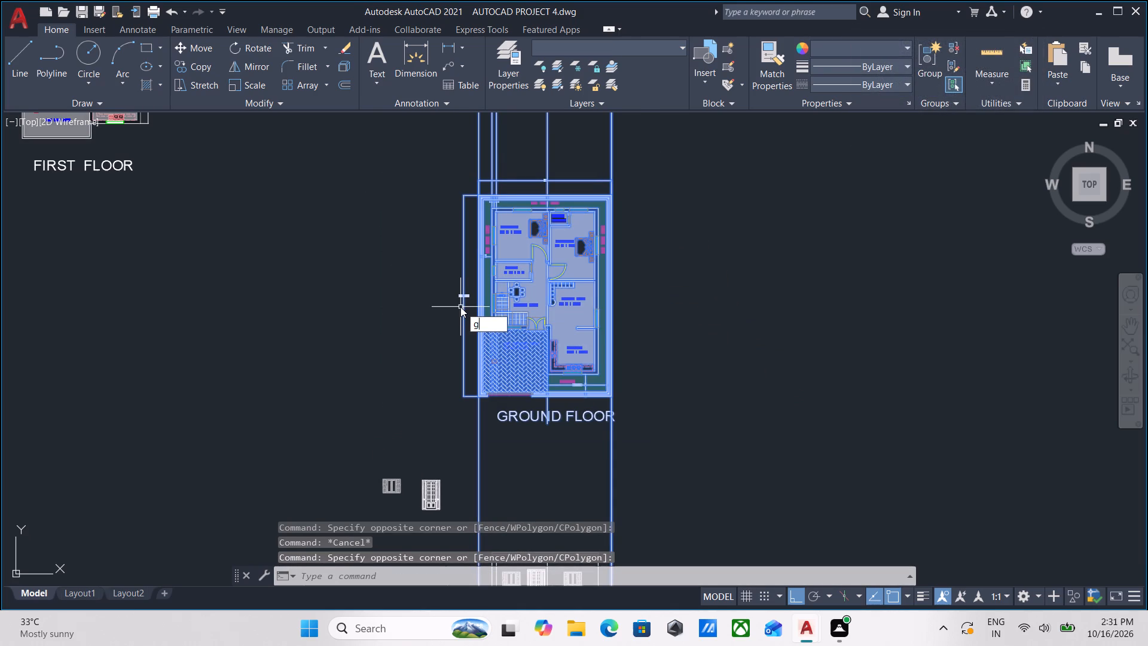
{"action": "key", "text": "Return"}
Move the grouped ground-floor plan and its projection lines horizontally to the right, clear of the elevation.
{"action": "left_click_drag", "start_coordinate": [549, 431], "coordinate": [546, 418]}
{"action": "left_click", "coordinate": [512, 332]}
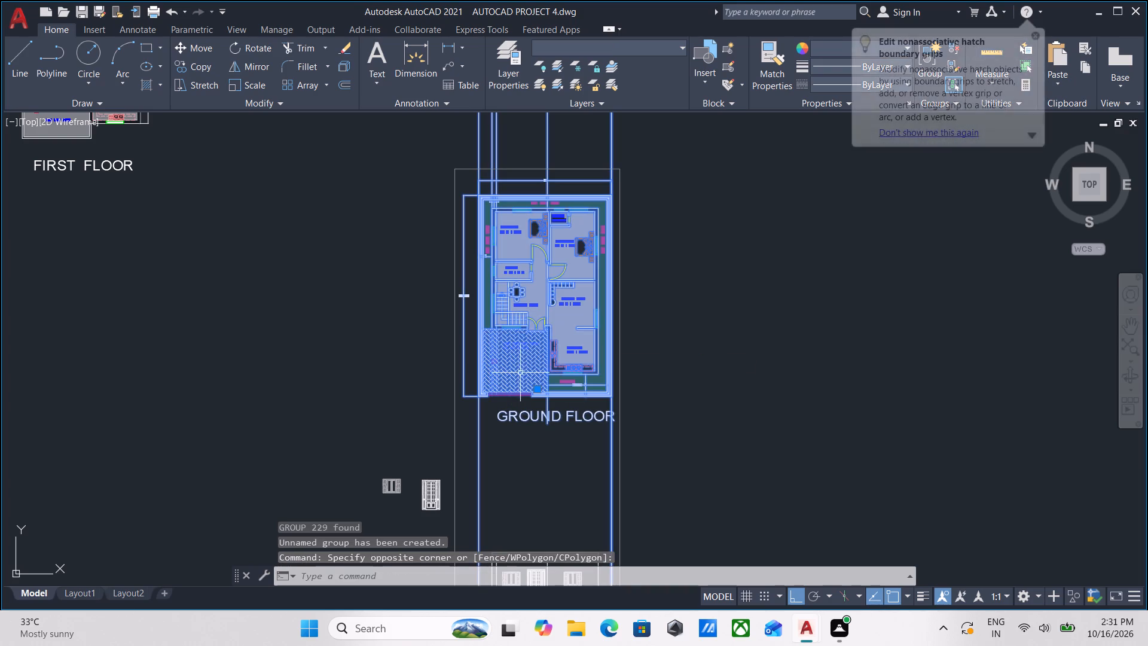
{"action": "left_click", "coordinate": [539, 391]}
{"action": "left_click", "coordinate": [814, 350]}
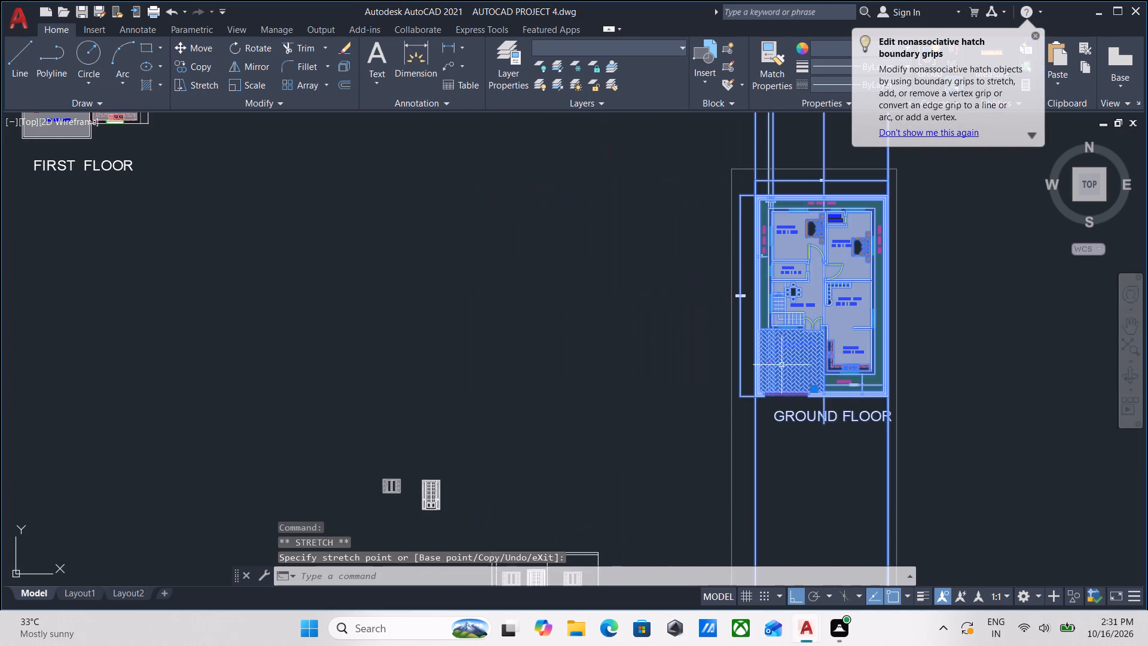
Draw a vertical construction line along the outer left wall edge of the elevation.
{"action": "middle_click_drag", "start_coordinate": [610, 389], "coordinate": [655, 234]}
{"action": "scroll", "coordinate": [566, 389], "scroll_direction": "up", "scroll_amount": 2}
{"action": "scroll", "coordinate": [584, 365], "scroll_direction": "down", "scroll_amount": 1}
{"action": "middle_click", "coordinate": [584, 363]}
{"action": "scroll", "coordinate": [479, 385], "scroll_direction": "down", "scroll_amount": 2}
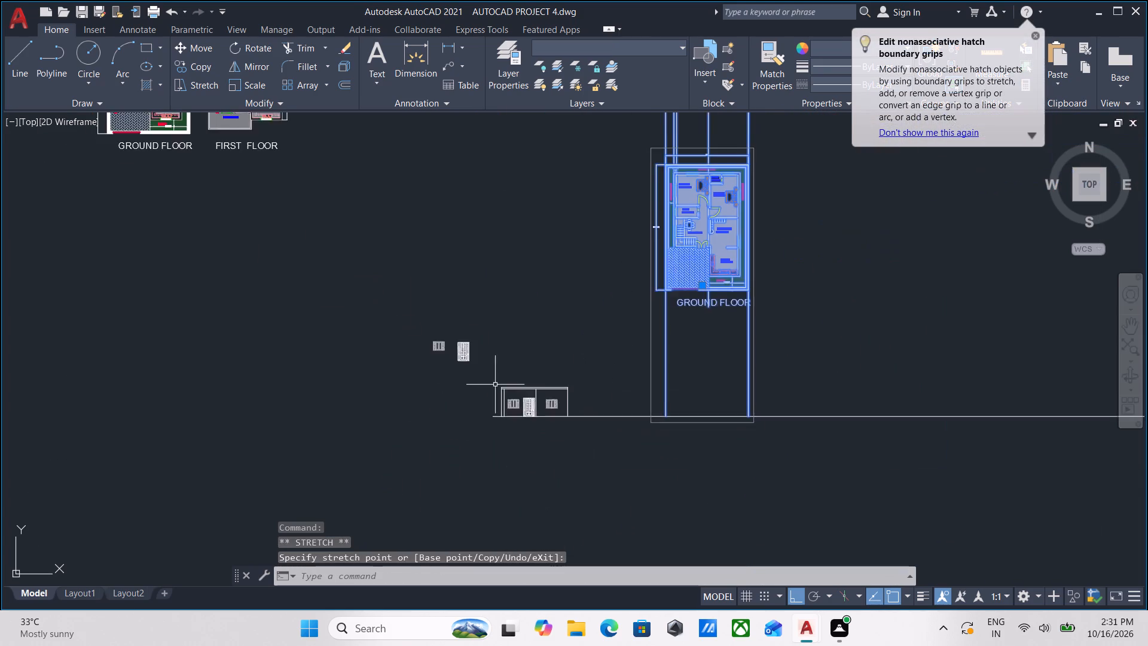
{"action": "middle_click_drag", "start_coordinate": [496, 385], "coordinate": [450, 465]}
{"action": "middle_click_drag", "start_coordinate": [513, 420], "coordinate": [538, 404]}
{"action": "middle_click_drag", "start_coordinate": [404, 407], "coordinate": [580, 462]}
{"action": "scroll", "coordinate": [446, 389], "scroll_direction": "up", "scroll_amount": 1}
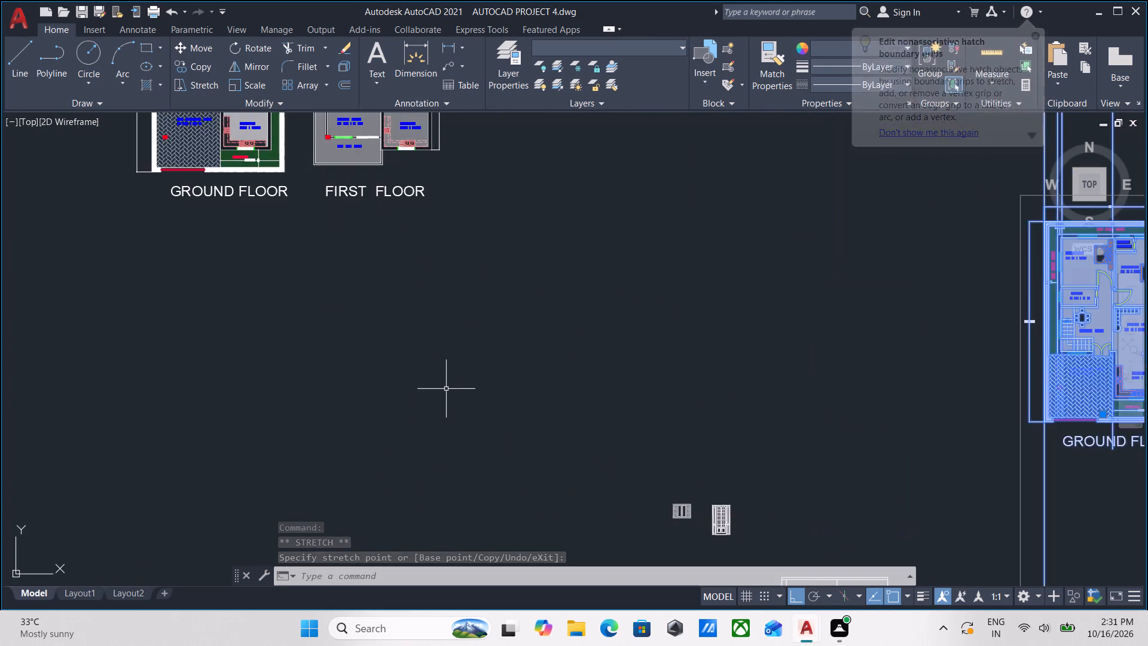
{"action": "scroll", "coordinate": [446, 389], "scroll_direction": "down", "scroll_amount": 1}
{"action": "middle_click_drag", "start_coordinate": [446, 389], "coordinate": [401, 440]}
{"action": "middle_click_drag", "start_coordinate": [400, 434], "coordinate": [442, 273]}
{"action": "type", "text": "xl"}
{"action": "key", "text": "Return"}
{"action": "scroll", "coordinate": [576, 392], "scroll_direction": "up", "scroll_amount": 2}
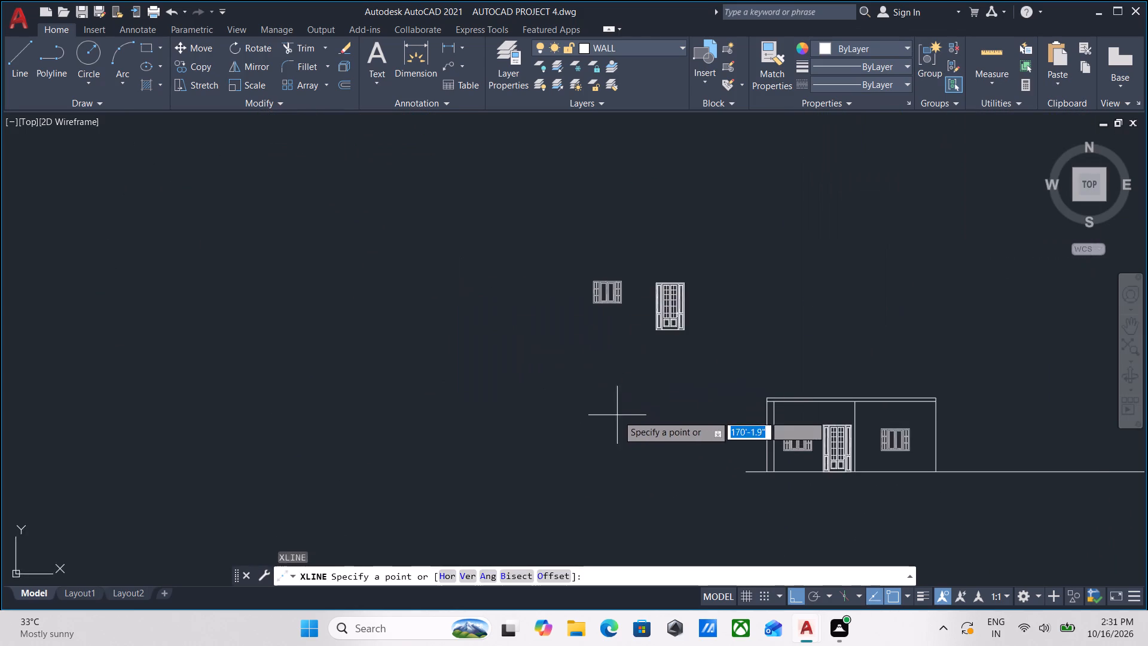
{"action": "middle_click_drag", "start_coordinate": [614, 413], "coordinate": [320, 419]}
{"action": "scroll", "coordinate": [445, 426], "scroll_direction": "up", "scroll_amount": 2}
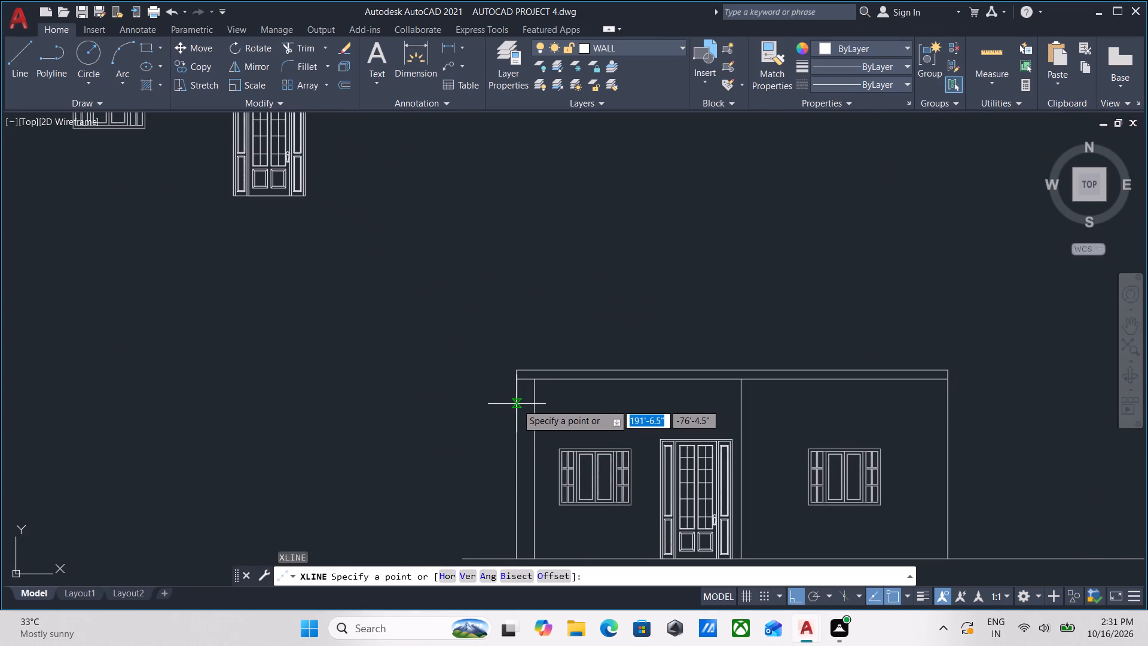
{"action": "left_click", "coordinate": [517, 404]}
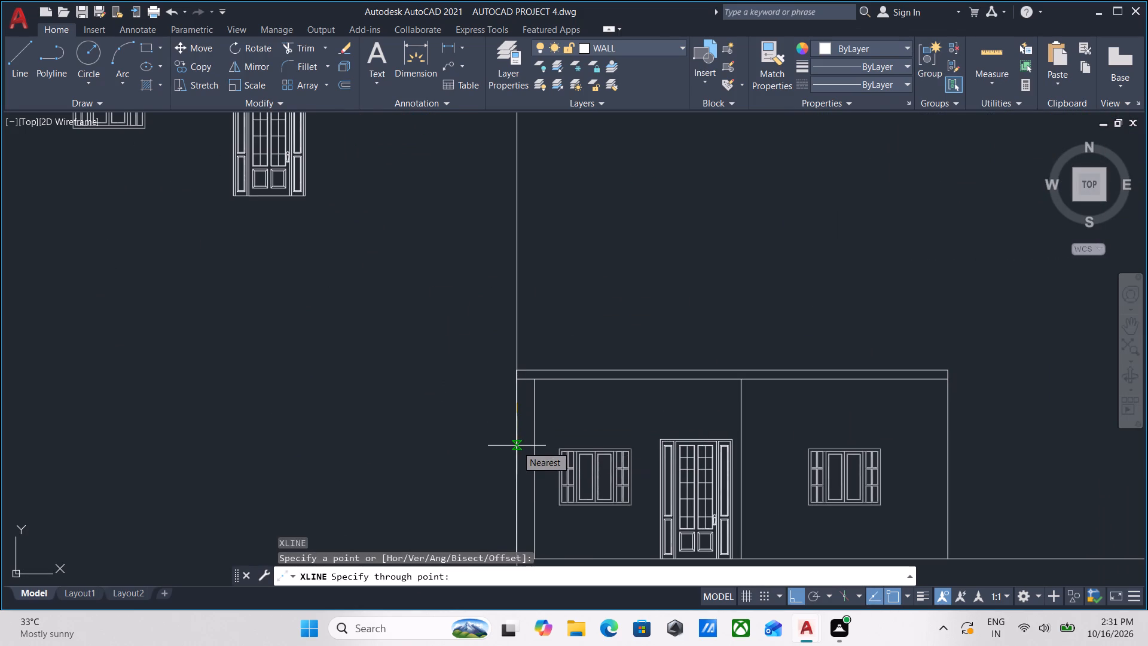
{"action": "left_click", "coordinate": [517, 446]}
{"action": "key", "text": "Escape"}
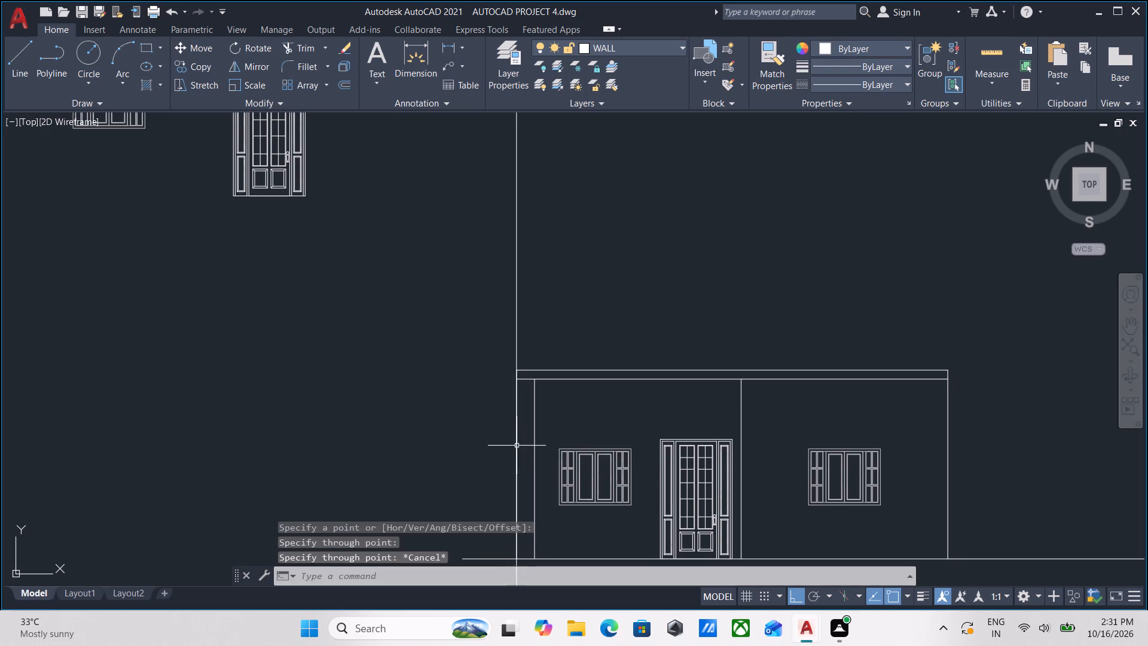
Draw a vertical construction line along the outer right wall edge of the elevation.
{"action": "scroll", "coordinate": [517, 446], "scroll_direction": "down", "scroll_amount": 1}
{"action": "middle_click_drag", "start_coordinate": [517, 446], "coordinate": [509, 410]}
{"action": "type", "text": "xl"}
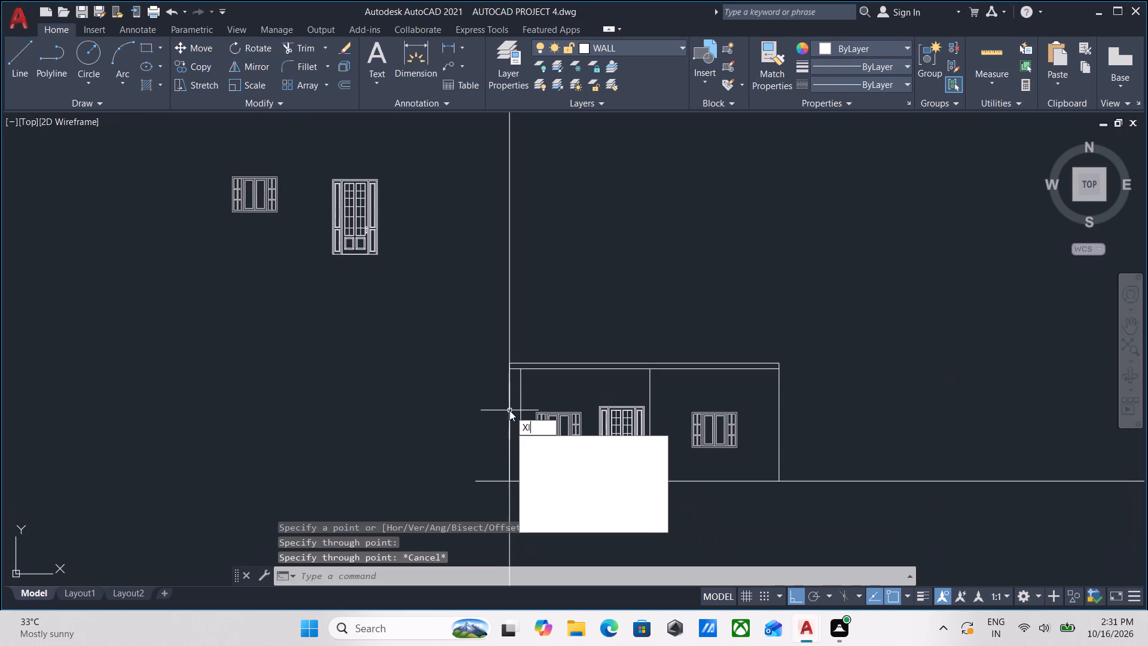
{"action": "key", "text": "Return"}
{"action": "scroll", "coordinate": [766, 422], "scroll_direction": "up", "scroll_amount": 2}
{"action": "left_click", "coordinate": [798, 401]}
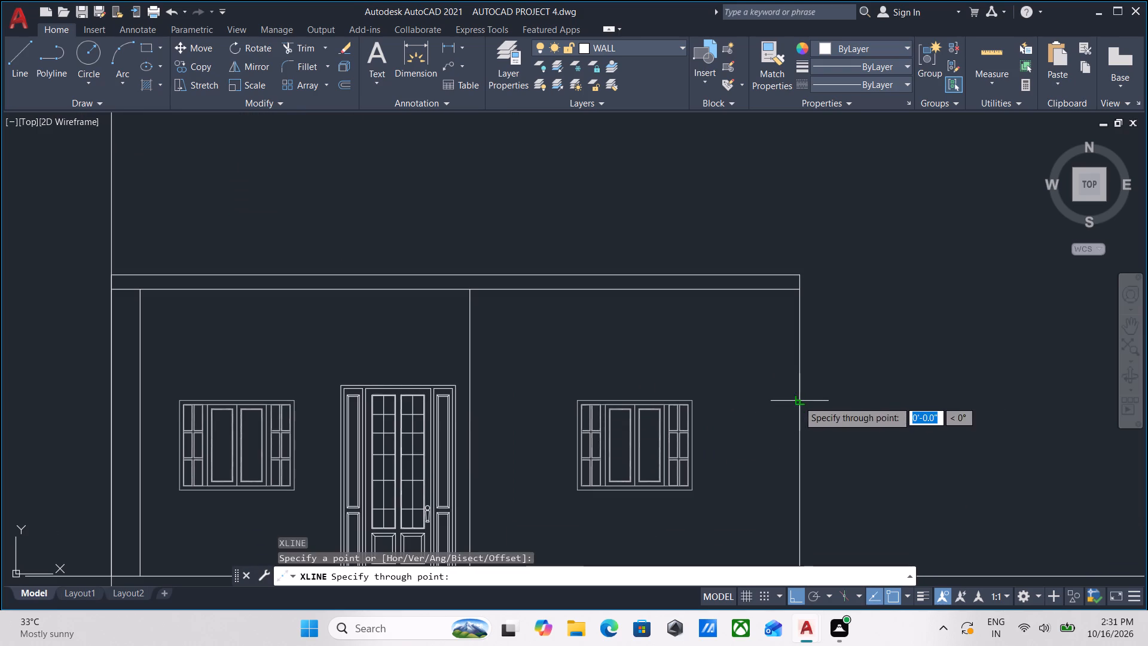
{"action": "scroll", "coordinate": [793, 448], "scroll_direction": "down", "scroll_amount": 1}
{"action": "middle_click_drag", "start_coordinate": [793, 448], "coordinate": [790, 417]}
{"action": "left_click", "coordinate": [791, 443]}
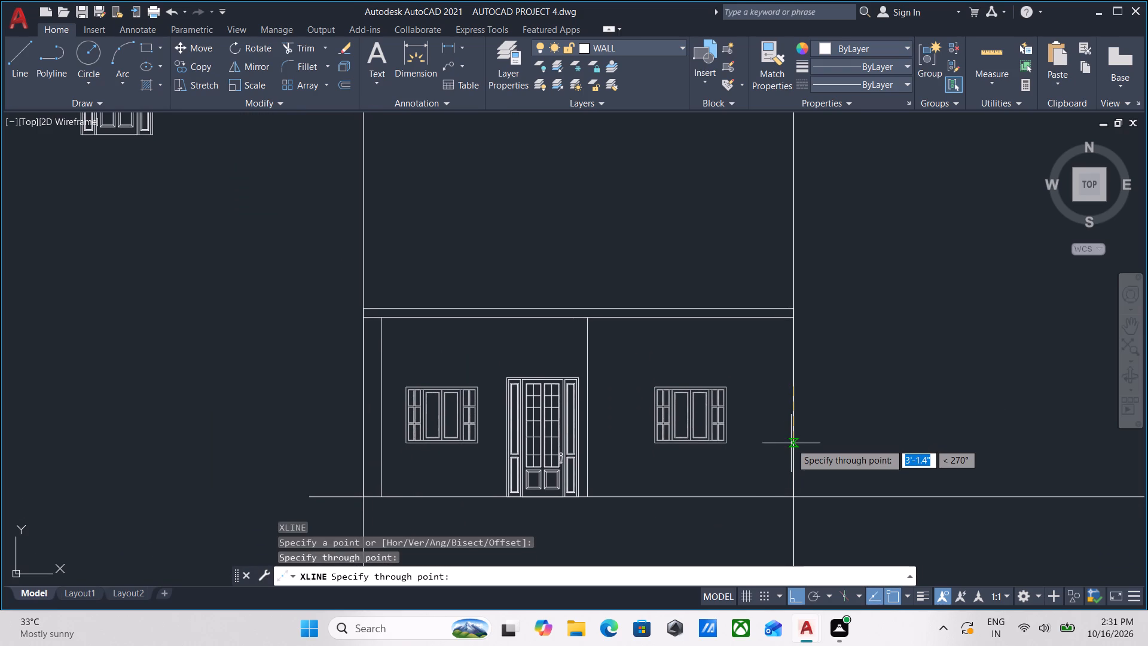
{"action": "key", "text": "Escape"}
Copy the first-floor plan with its dimensions and title above the elevation, aligning its lower-right outer wall corner with the right vertical construction line.
{"action": "scroll", "coordinate": [768, 440], "scroll_direction": "down", "scroll_amount": 2}
{"action": "middle_click_drag", "start_coordinate": [719, 413], "coordinate": [737, 479]}
{"action": "middle_click_drag", "start_coordinate": [671, 388], "coordinate": [676, 441]}
{"action": "scroll", "coordinate": [661, 408], "scroll_direction": "down", "scroll_amount": 1}
{"action": "middle_click_drag", "start_coordinate": [661, 408], "coordinate": [661, 417]}
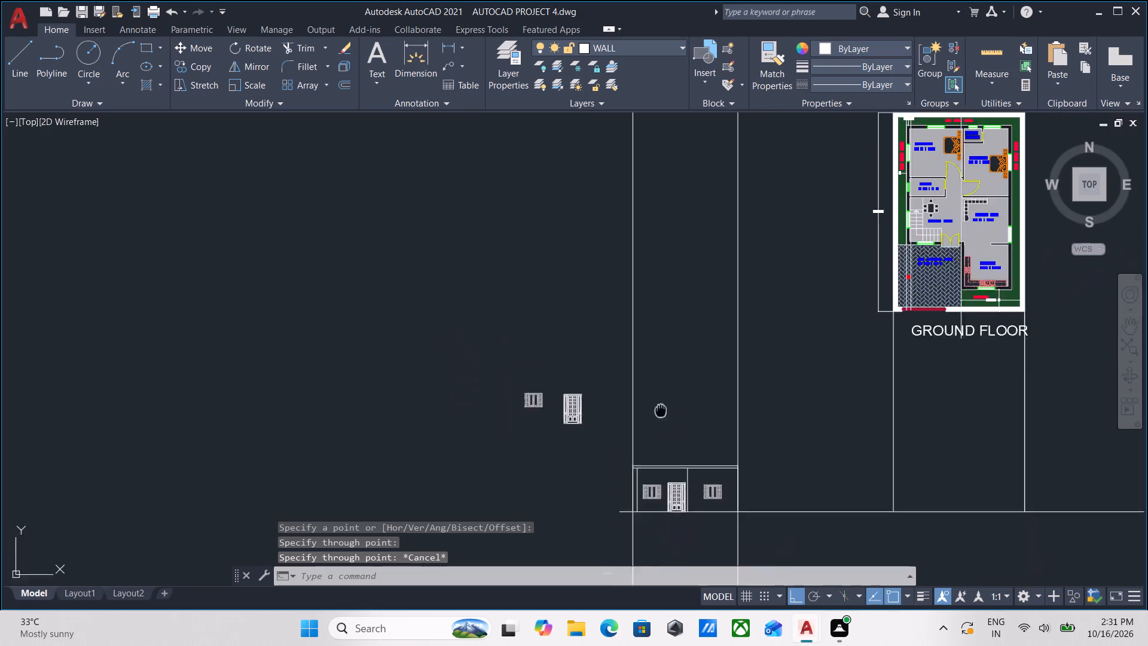
{"action": "middle_click_drag", "start_coordinate": [661, 417], "coordinate": [661, 480]}
{"action": "scroll", "coordinate": [661, 480], "scroll_direction": "up", "scroll_amount": 1}
{"action": "middle_click_drag", "start_coordinate": [661, 429], "coordinate": [657, 505]}
{"action": "scroll", "coordinate": [556, 388], "scroll_direction": "down", "scroll_amount": 2}
{"action": "middle_click_drag", "start_coordinate": [556, 388], "coordinate": [567, 442]}
{"action": "scroll", "coordinate": [461, 335], "scroll_direction": "up", "scroll_amount": 1}
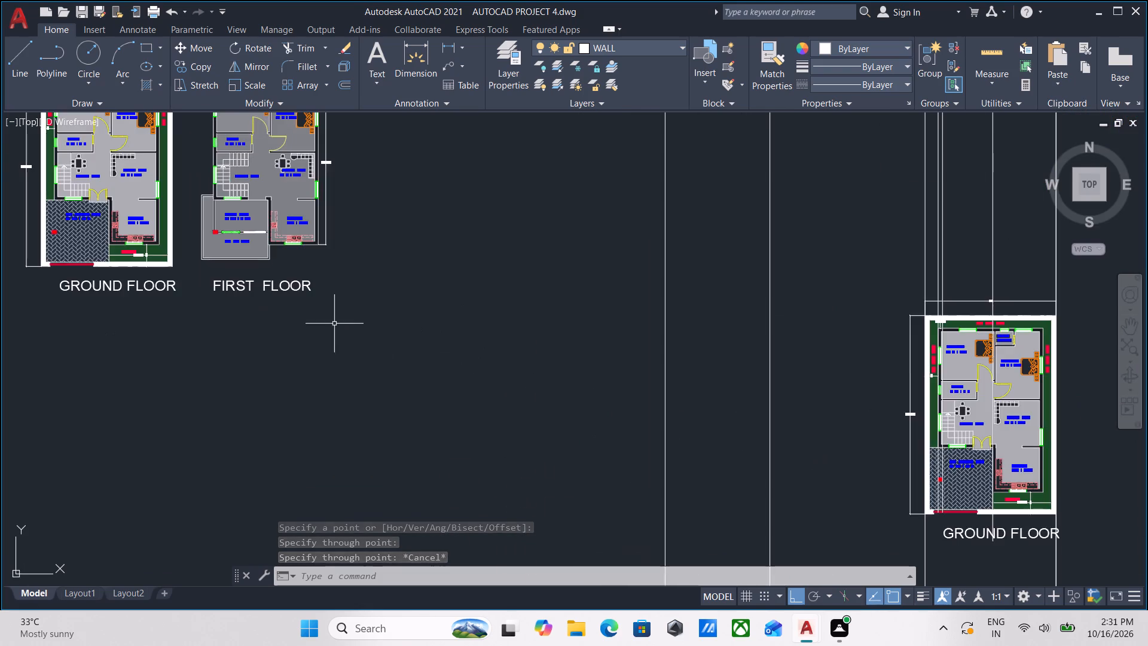
{"action": "middle_click_drag", "start_coordinate": [329, 321], "coordinate": [521, 386]}
{"action": "middle_click_drag", "start_coordinate": [580, 413], "coordinate": [620, 406]}
{"action": "left_click_drag", "start_coordinate": [661, 411], "coordinate": [658, 413]}
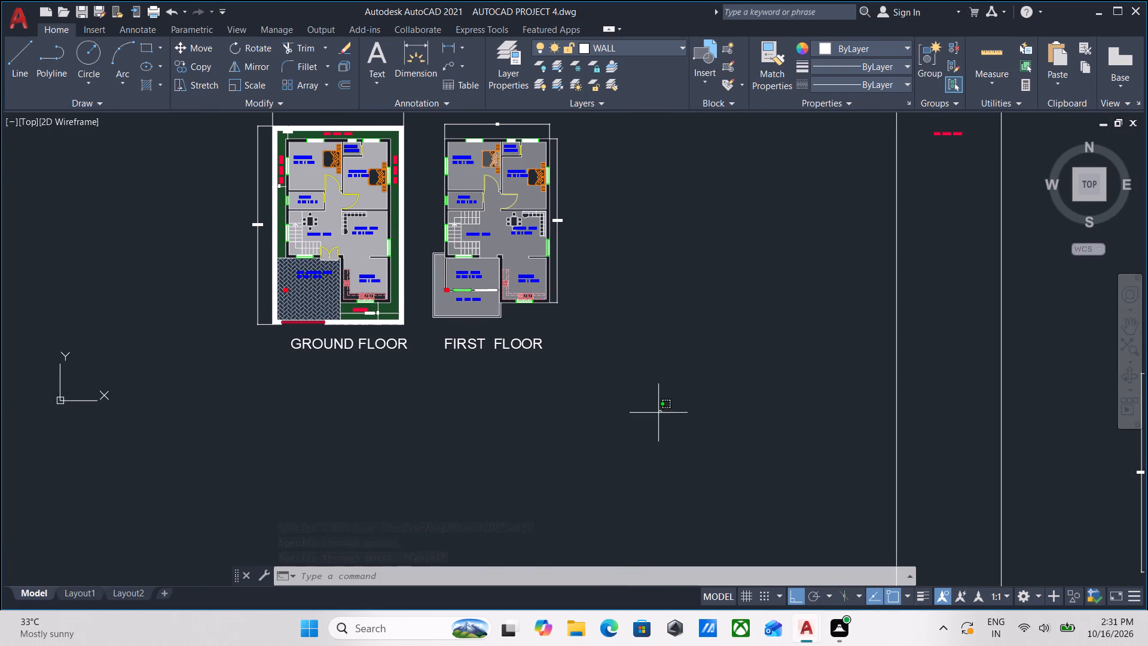
{"action": "left_click_drag", "start_coordinate": [658, 413], "coordinate": [639, 415]}
{"action": "middle_click_drag", "start_coordinate": [502, 256], "coordinate": [532, 325]}
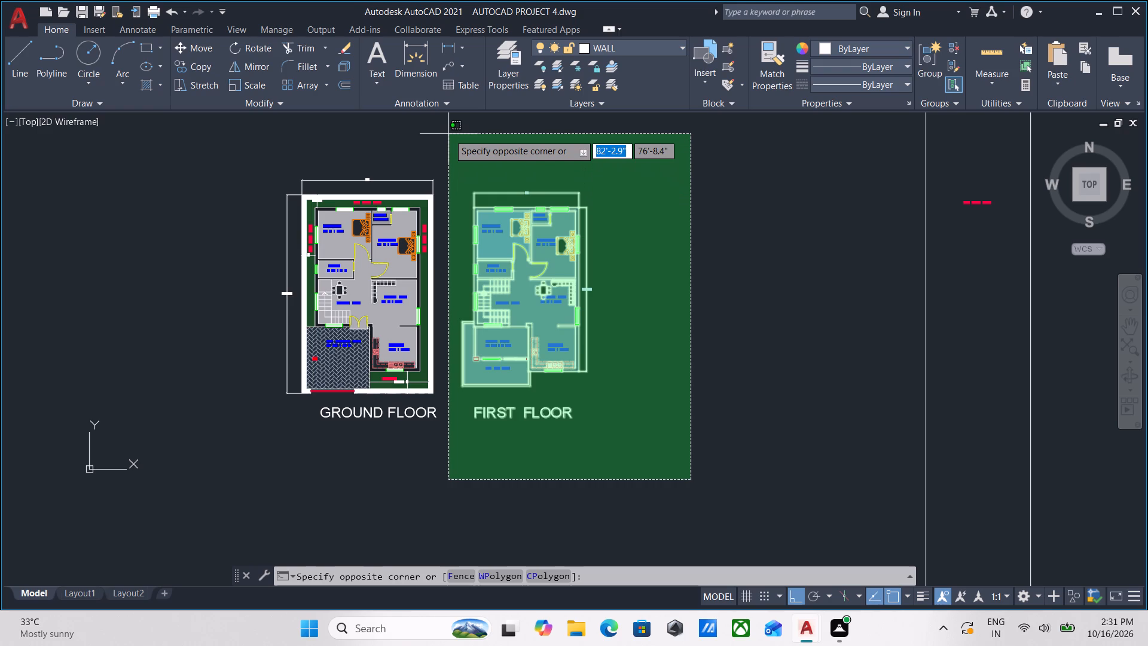
{"action": "left_click", "coordinate": [448, 134]}
{"action": "scroll", "coordinate": [515, 310], "scroll_direction": "up", "scroll_amount": 1}
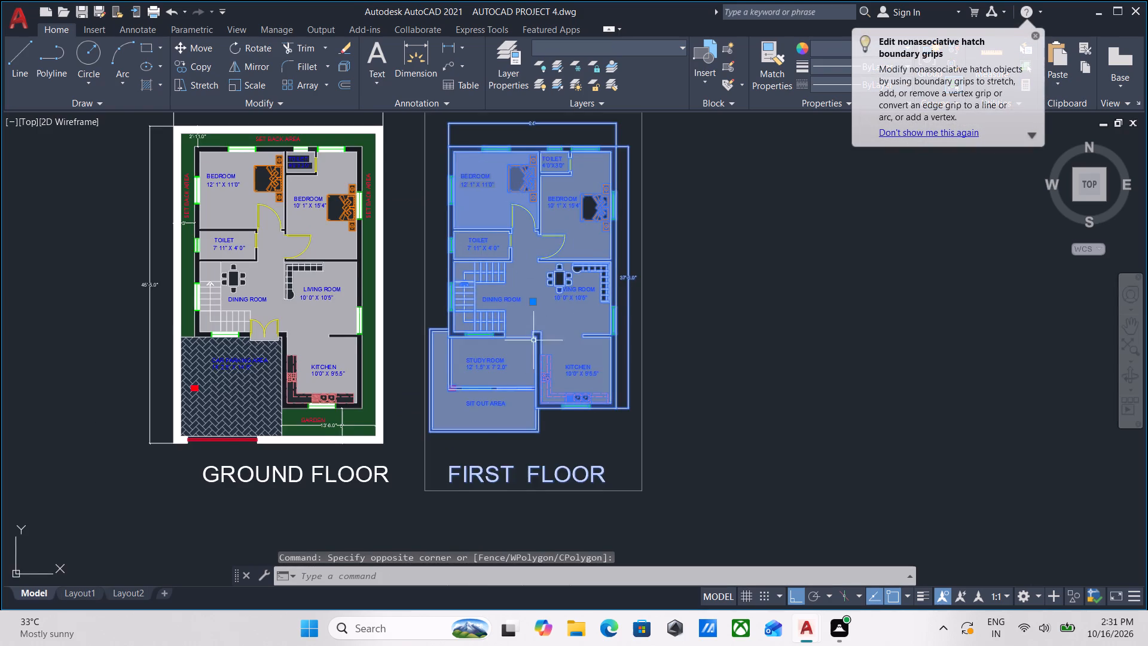
{"action": "middle_click_drag", "start_coordinate": [535, 343], "coordinate": [513, 249]}
{"action": "middle_click_drag", "start_coordinate": [593, 324], "coordinate": [526, 317]}
{"action": "middle_click_drag", "start_coordinate": [571, 313], "coordinate": [542, 292]}
{"action": "scroll", "coordinate": [539, 292], "scroll_direction": "up", "scroll_amount": 1}
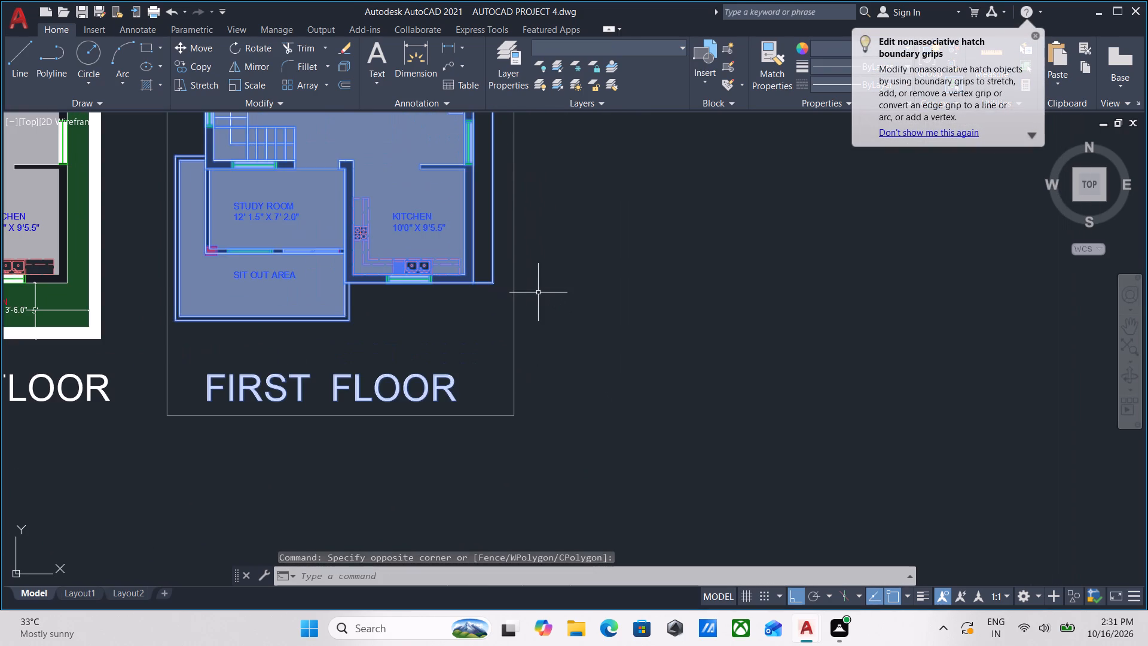
{"action": "middle_click_drag", "start_coordinate": [573, 287], "coordinate": [591, 275]}
{"action": "scroll", "coordinate": [528, 355], "scroll_direction": "down", "scroll_amount": 1}
{"action": "middle_click_drag", "start_coordinate": [557, 368], "coordinate": [569, 417]}
{"action": "scroll", "coordinate": [575, 423], "scroll_direction": "down", "scroll_amount": 2}
{"action": "middle_click_drag", "start_coordinate": [595, 434], "coordinate": [610, 459]}
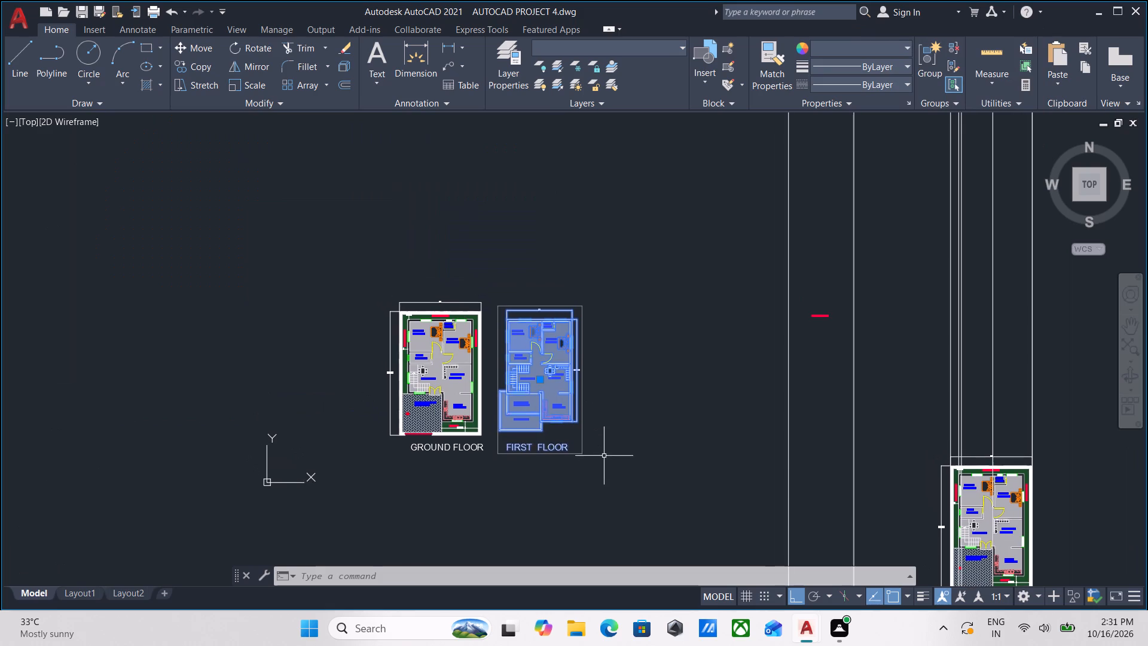
{"action": "scroll", "coordinate": [561, 436], "scroll_direction": "up", "scroll_amount": 2}
{"action": "middle_click_drag", "start_coordinate": [621, 430], "coordinate": [597, 401]}
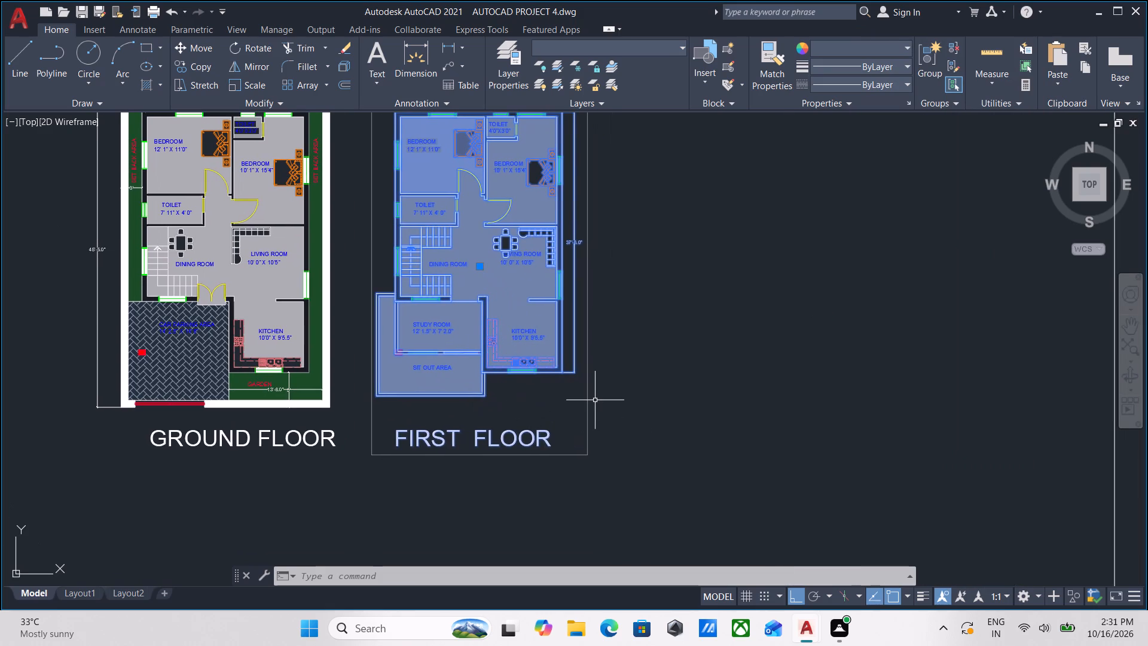
{"action": "type", "text": "co"}
{"action": "key", "text": "Return"}
{"action": "scroll", "coordinate": [579, 373], "scroll_direction": "up", "scroll_amount": 1}
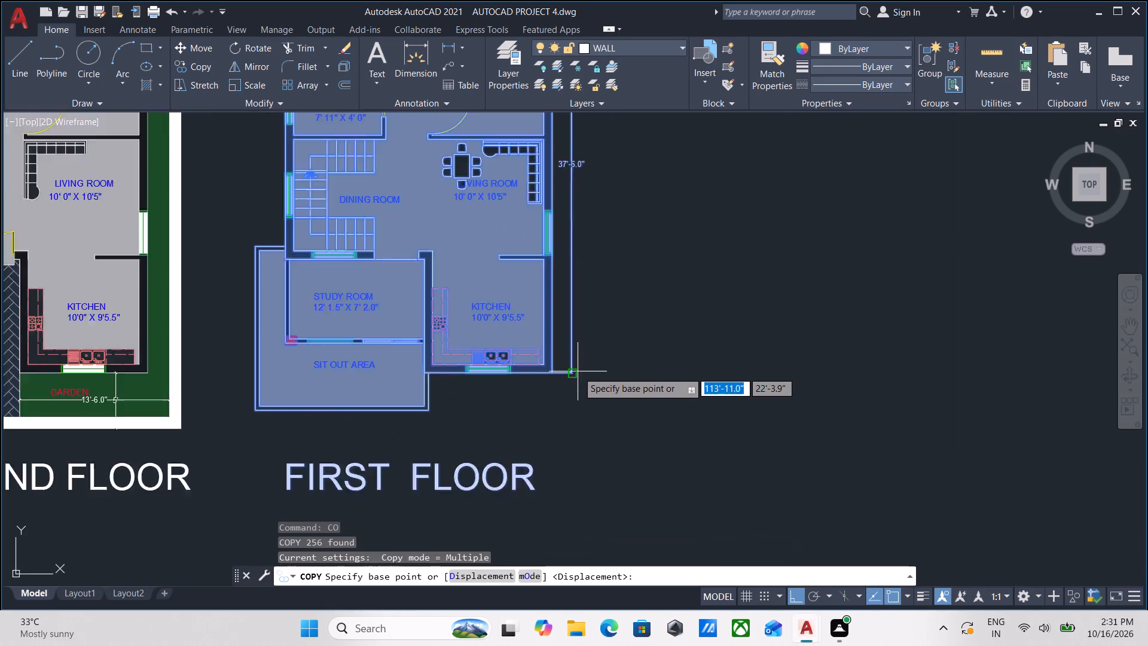
{"action": "scroll", "coordinate": [578, 371], "scroll_direction": "up", "scroll_amount": 1}
{"action": "scroll", "coordinate": [573, 369], "scroll_direction": "down", "scroll_amount": 1}
{"action": "middle_click_drag", "start_coordinate": [579, 371], "coordinate": [585, 375]}
{"action": "scroll", "coordinate": [585, 375], "scroll_direction": "down", "scroll_amount": 1}
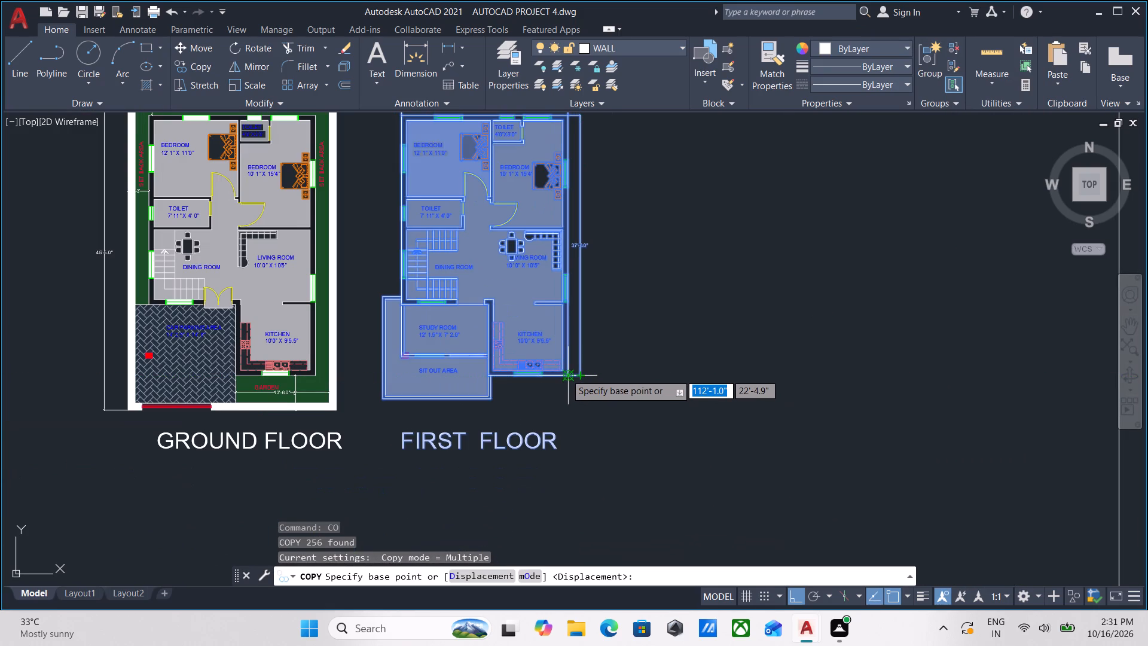
{"action": "left_click", "coordinate": [566, 374]}
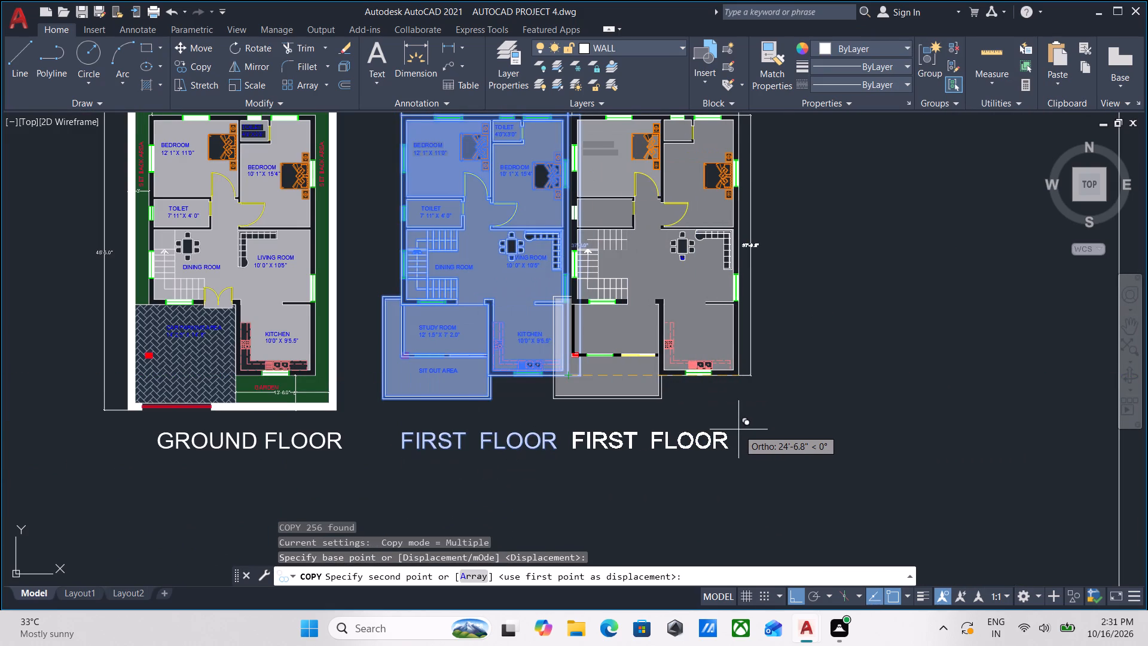
{"action": "key", "text": "F8"}
{"action": "middle_click_drag", "start_coordinate": [738, 429], "coordinate": [515, 324]}
{"action": "scroll", "coordinate": [633, 341], "scroll_direction": "down", "scroll_amount": 2}
{"action": "middle_click_drag", "start_coordinate": [635, 342], "coordinate": [464, 287]}
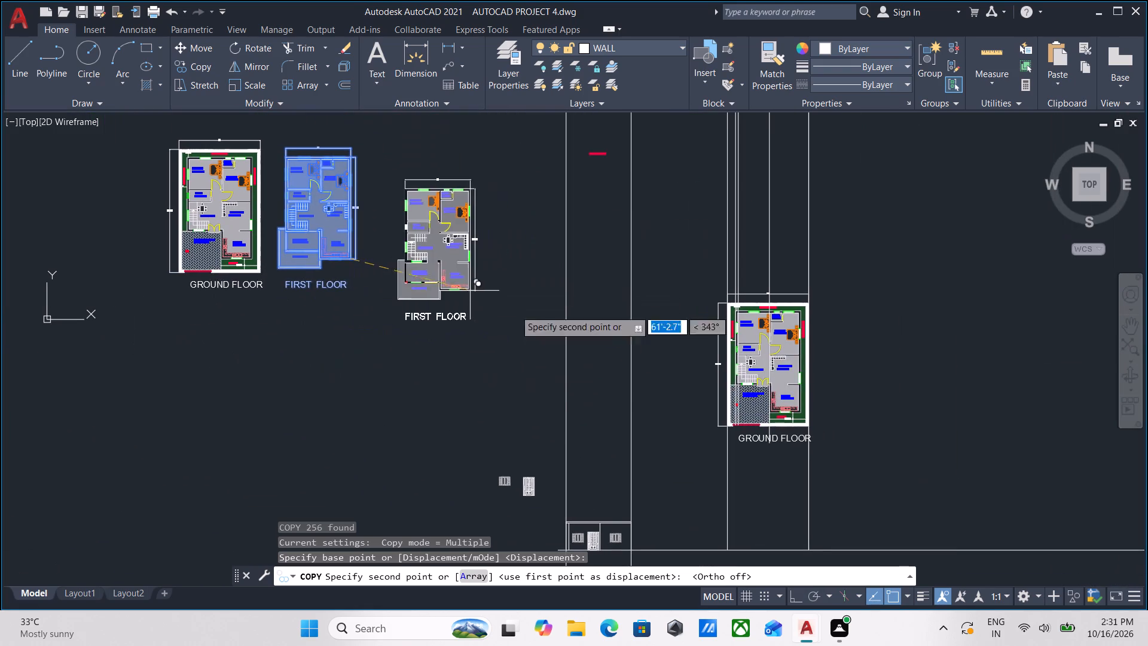
{"action": "scroll", "coordinate": [633, 379], "scroll_direction": "up", "scroll_amount": 3}
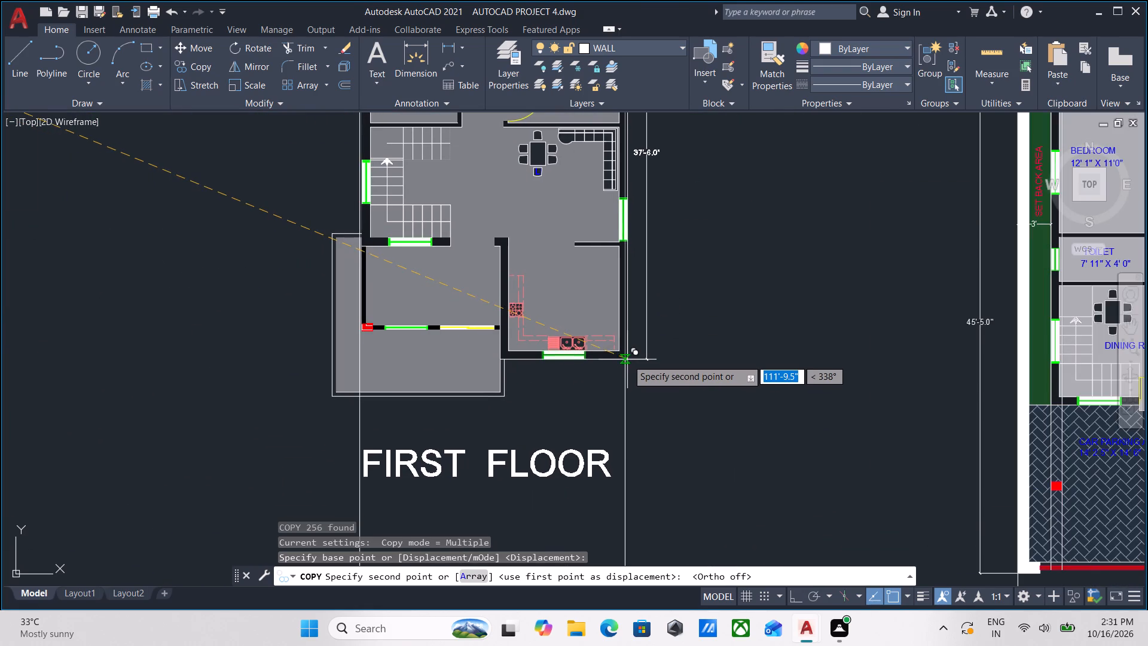
{"action": "scroll", "coordinate": [622, 360], "scroll_direction": "up", "scroll_amount": 2}
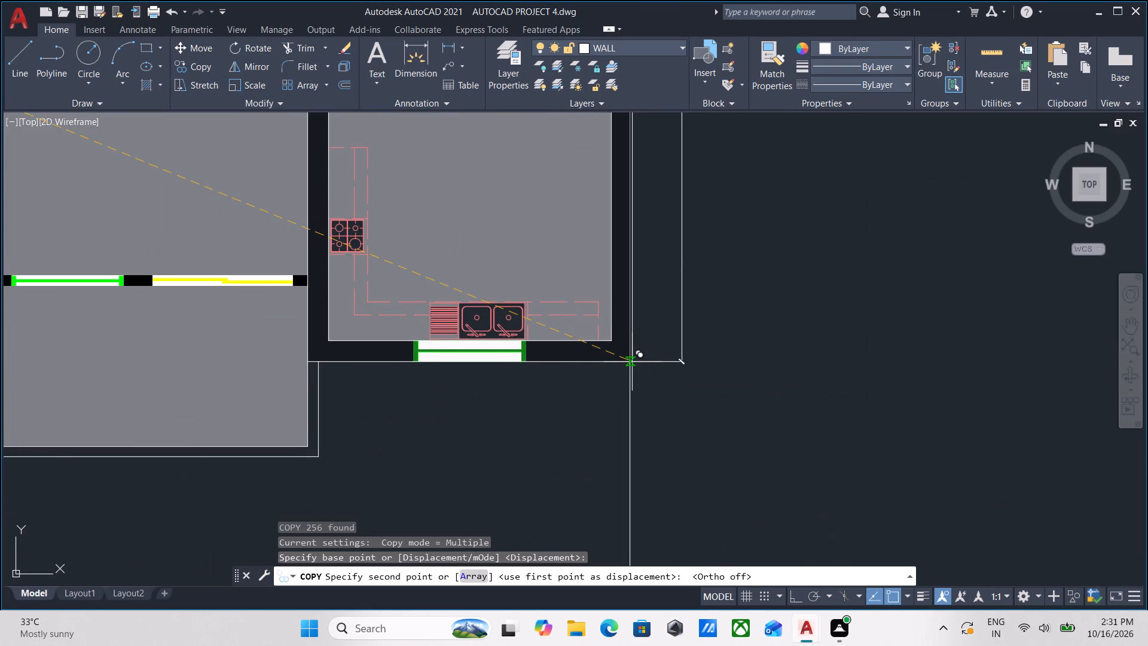
{"action": "scroll", "coordinate": [632, 362], "scroll_direction": "up", "scroll_amount": 3}
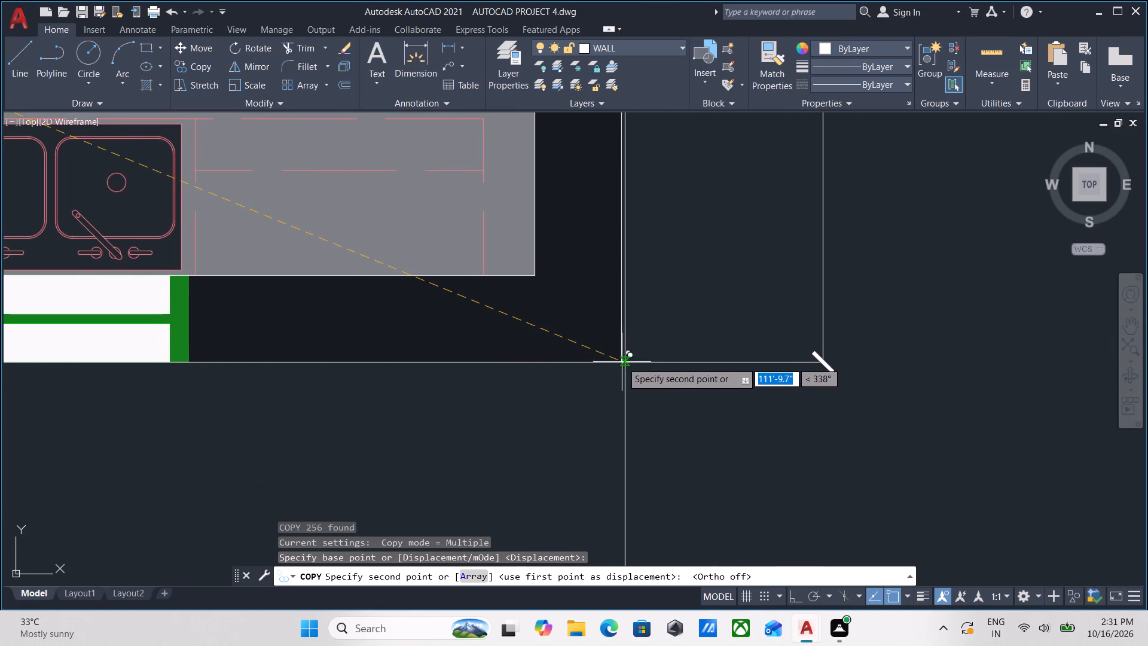
{"action": "left_click", "coordinate": [622, 362]}
{"action": "scroll", "coordinate": [472, 385], "scroll_direction": "down", "scroll_amount": 2}
{"action": "middle_click_drag", "start_coordinate": [472, 385], "coordinate": [570, 366]}
{"action": "scroll", "coordinate": [369, 381], "scroll_direction": "down", "scroll_amount": 1}
{"action": "middle_click_drag", "start_coordinate": [383, 377], "coordinate": [554, 344]}
{"action": "key", "text": "Escape"}
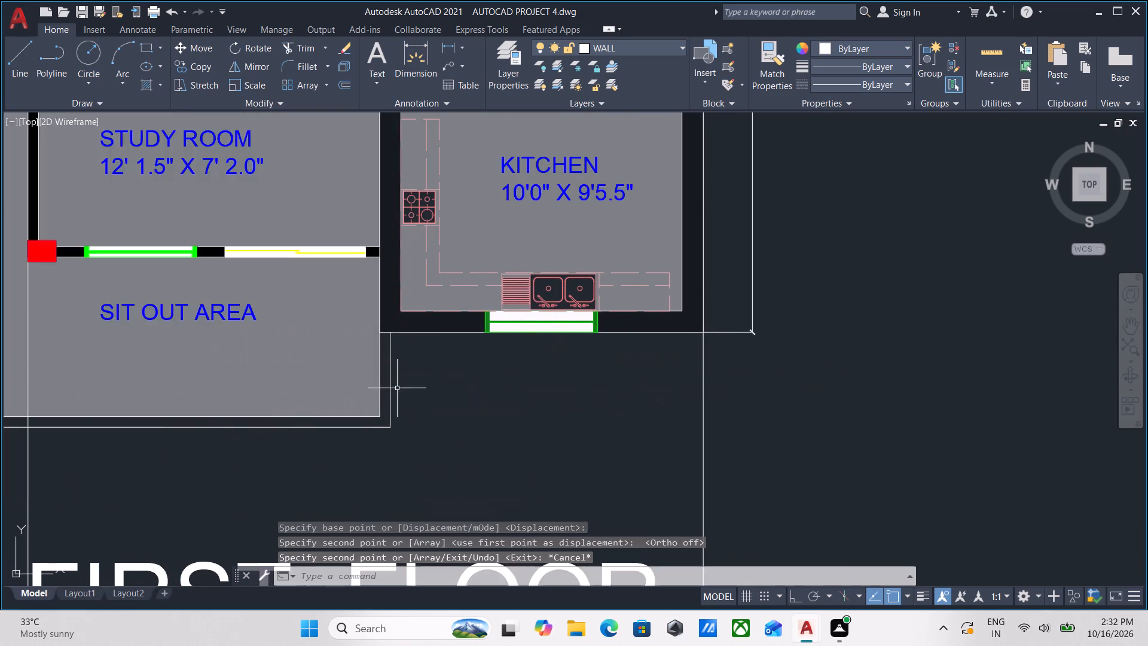
Draw a vertical construction line from the copied first-floor plan's kitchen left wall corner, beside the sit out area, down through the elevation.
{"action": "scroll", "coordinate": [402, 382], "scroll_direction": "down", "scroll_amount": 3}
{"action": "middle_click_drag", "start_coordinate": [410, 373], "coordinate": [484, 299]}
{"action": "middle_click_drag", "start_coordinate": [424, 454], "coordinate": [444, 356]}
{"action": "scroll", "coordinate": [471, 423], "scroll_direction": "down", "scroll_amount": 1}
{"action": "middle_click_drag", "start_coordinate": [471, 422], "coordinate": [468, 266]}
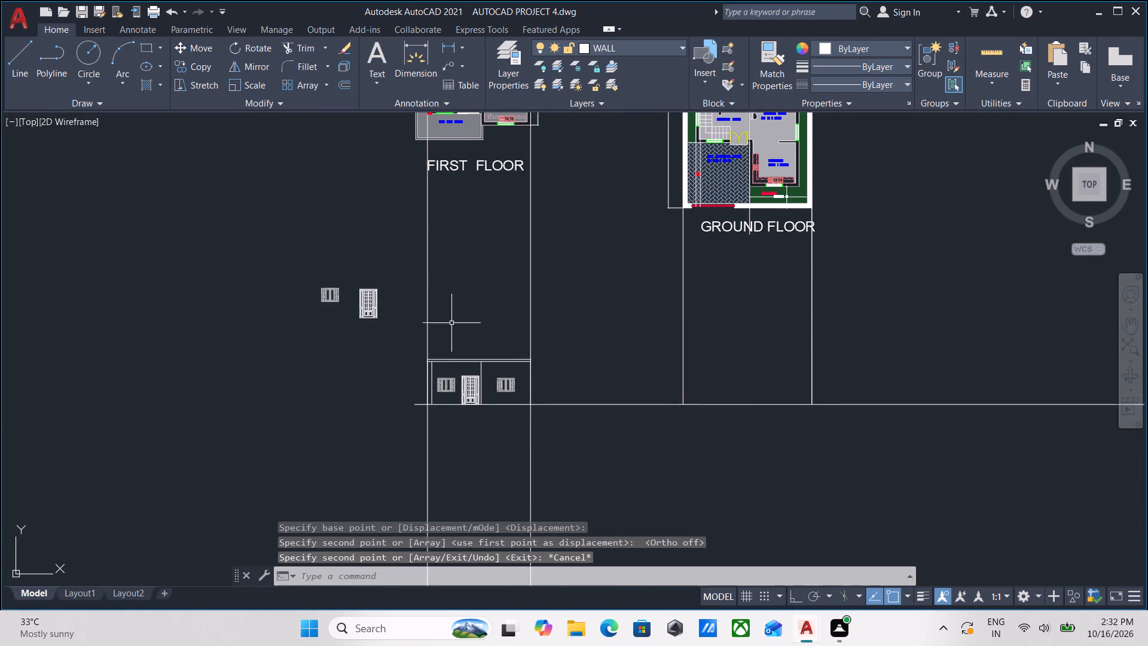
{"action": "middle_click_drag", "start_coordinate": [451, 326], "coordinate": [461, 359]}
{"action": "middle_click_drag", "start_coordinate": [461, 364], "coordinate": [462, 375]}
{"action": "middle_click_drag", "start_coordinate": [467, 327], "coordinate": [468, 357]}
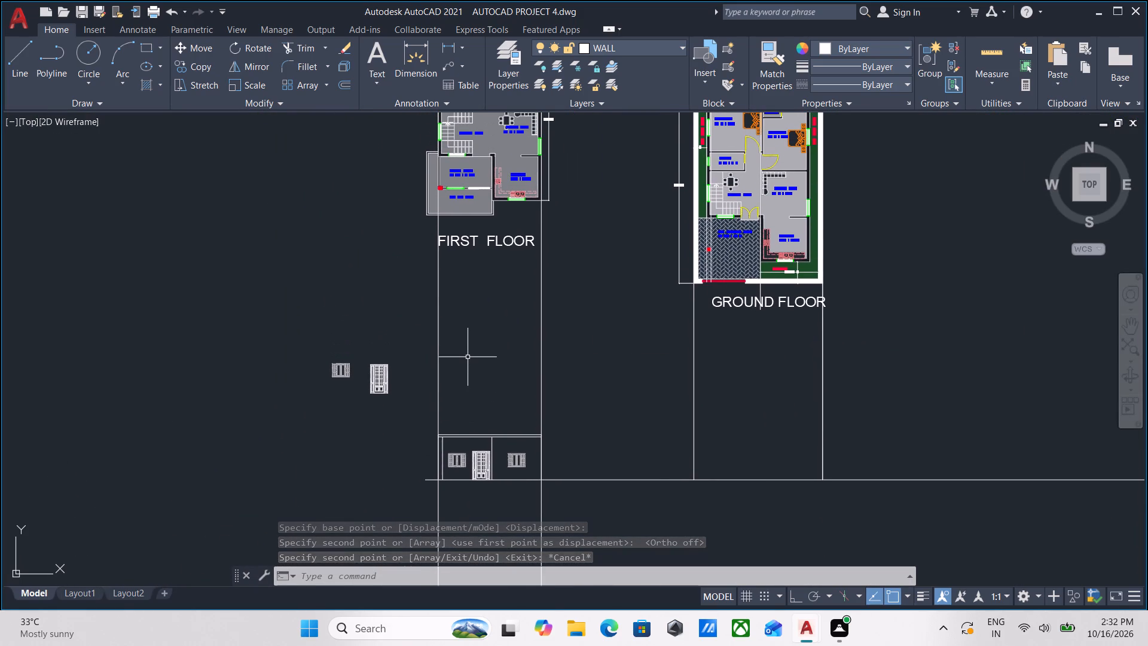
{"action": "middle_click_drag", "start_coordinate": [468, 312], "coordinate": [468, 330]}
{"action": "middle_click_drag", "start_coordinate": [493, 297], "coordinate": [502, 342]}
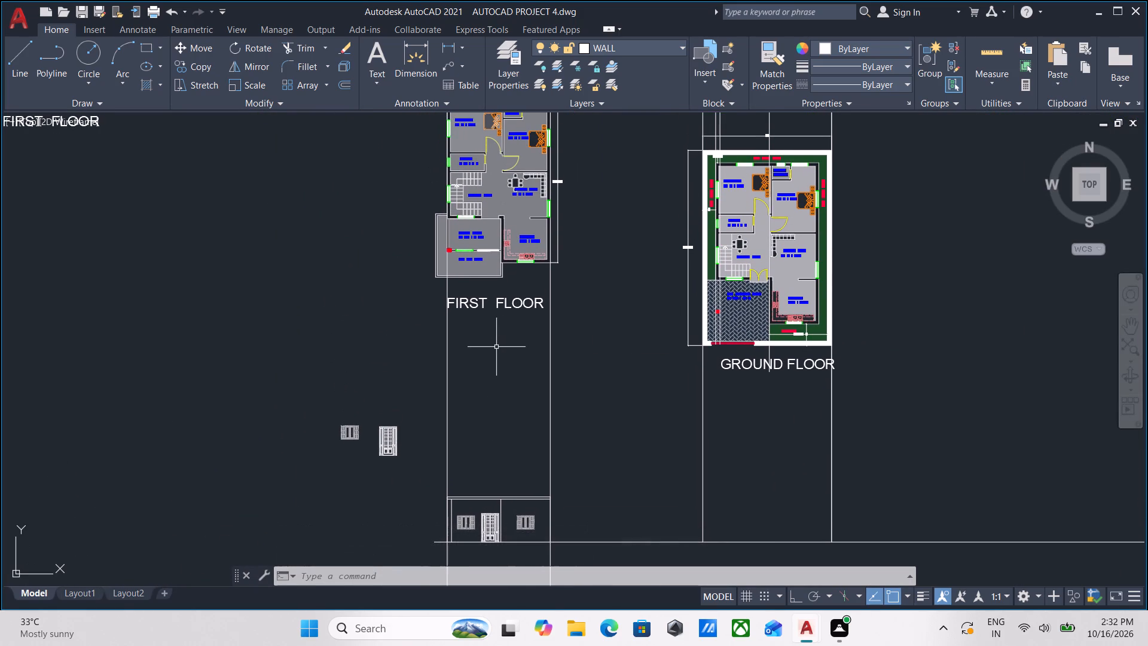
{"action": "scroll", "coordinate": [496, 347], "scroll_direction": "up", "scroll_amount": 1}
{"action": "scroll", "coordinate": [496, 347], "scroll_direction": "down", "scroll_amount": 1}
{"action": "middle_click_drag", "start_coordinate": [496, 346], "coordinate": [498, 312]}
{"action": "middle_click_drag", "start_coordinate": [498, 312], "coordinate": [498, 325]}
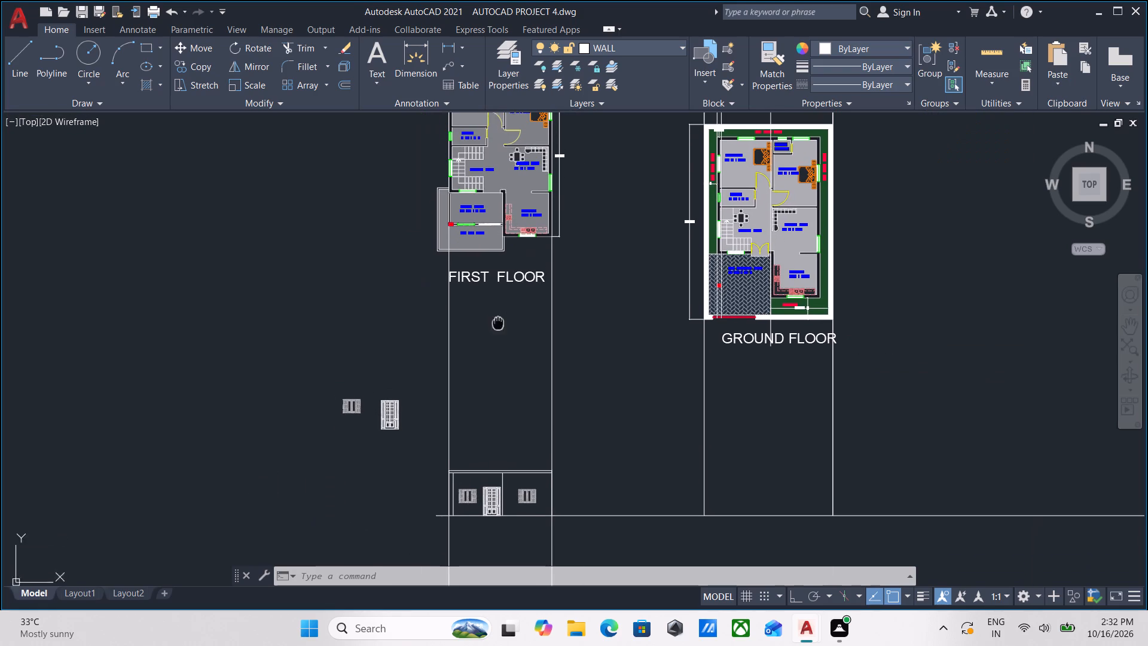
{"action": "middle_click_drag", "start_coordinate": [498, 325], "coordinate": [497, 332]}
{"action": "type", "text": "xl"}
{"action": "key", "text": "Return"}
{"action": "scroll", "coordinate": [511, 261], "scroll_direction": "up", "scroll_amount": 2}
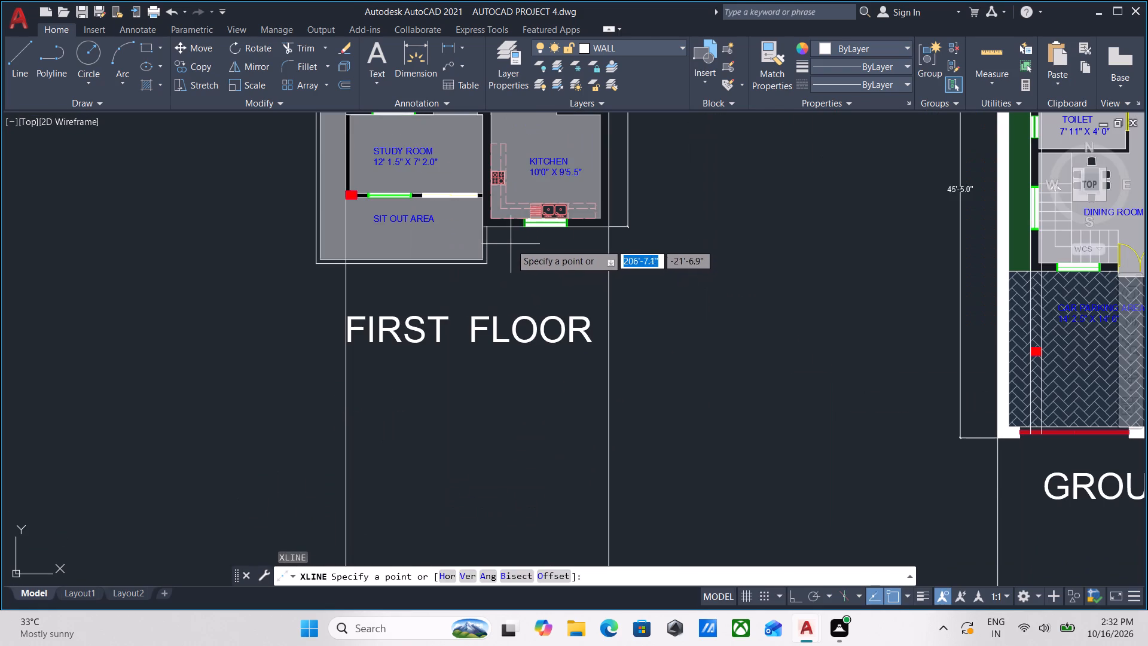
{"action": "scroll", "coordinate": [495, 240], "scroll_direction": "up", "scroll_amount": 2}
{"action": "scroll", "coordinate": [493, 233], "scroll_direction": "down", "scroll_amount": 1}
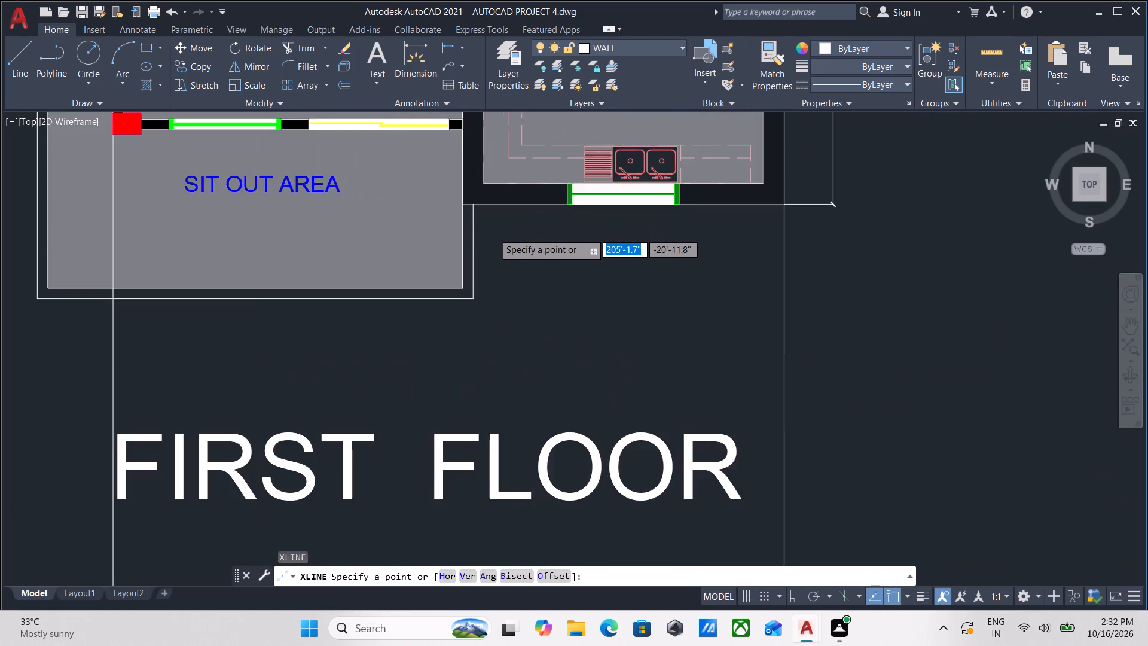
{"action": "middle_click_drag", "start_coordinate": [497, 234], "coordinate": [548, 237]}
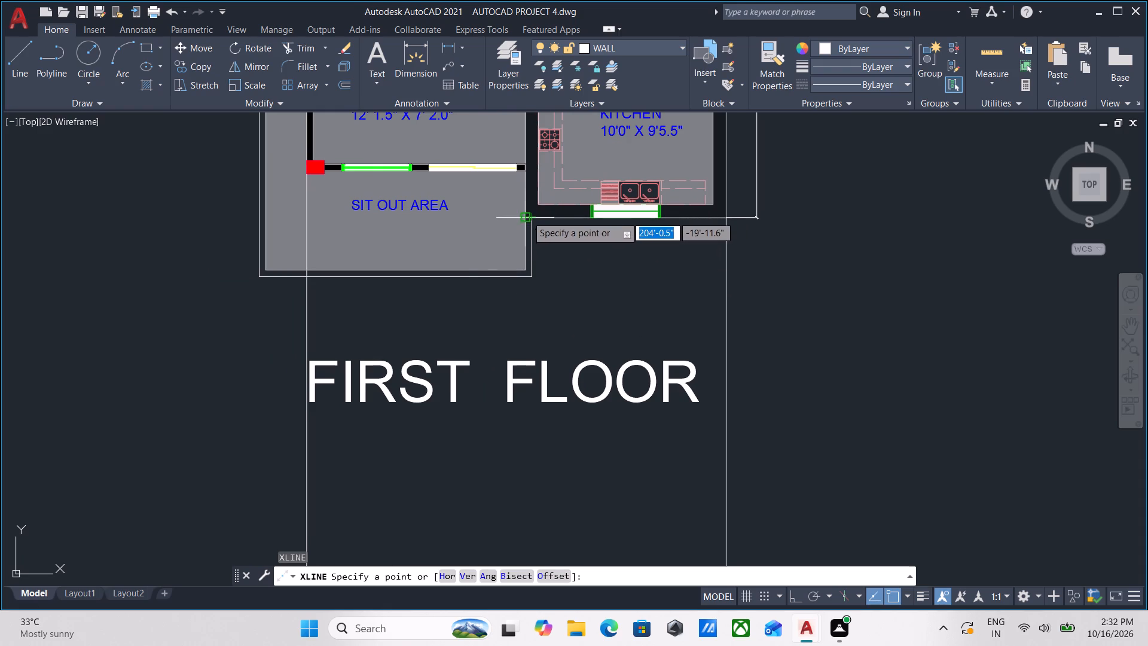
{"action": "left_click", "coordinate": [527, 216]}
{"action": "middle_click_drag", "start_coordinate": [532, 340], "coordinate": [569, 152]}
{"action": "scroll", "coordinate": [532, 340], "scroll_direction": "down", "scroll_amount": 1}
{"action": "scroll", "coordinate": [589, 270], "scroll_direction": "down", "scroll_amount": 2}
{"action": "middle_click_drag", "start_coordinate": [585, 259], "coordinate": [559, 172]}
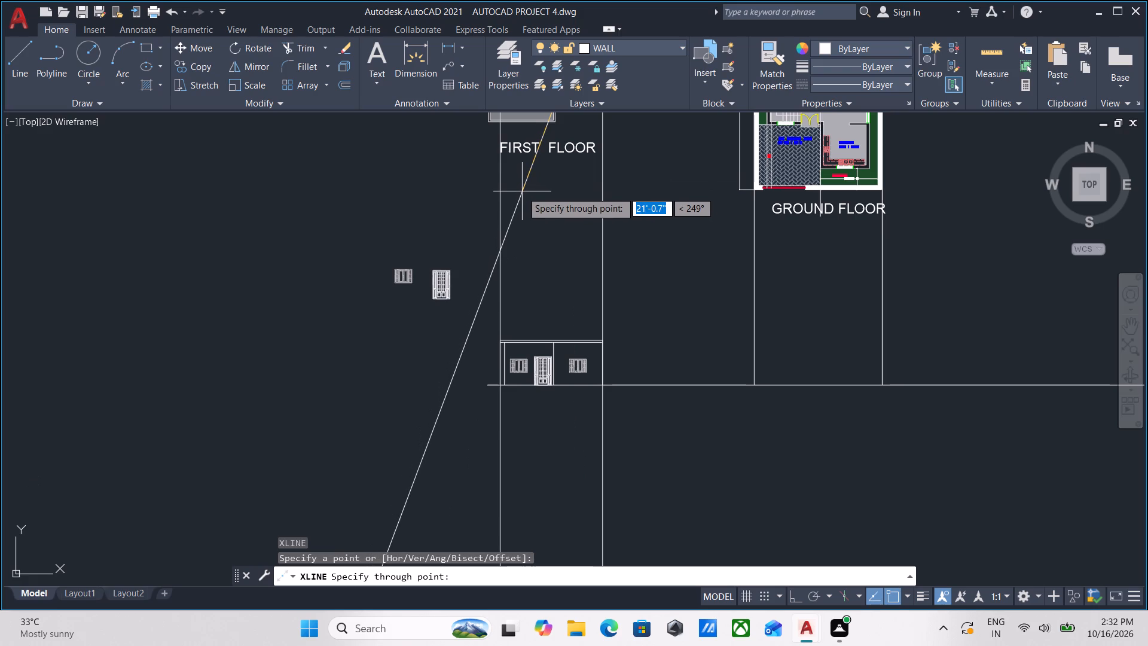
{"action": "key", "text": "F8"}
{"action": "scroll", "coordinate": [539, 257], "scroll_direction": "up", "scroll_amount": 2}
{"action": "middle_click_drag", "start_coordinate": [554, 245], "coordinate": [574, 171]}
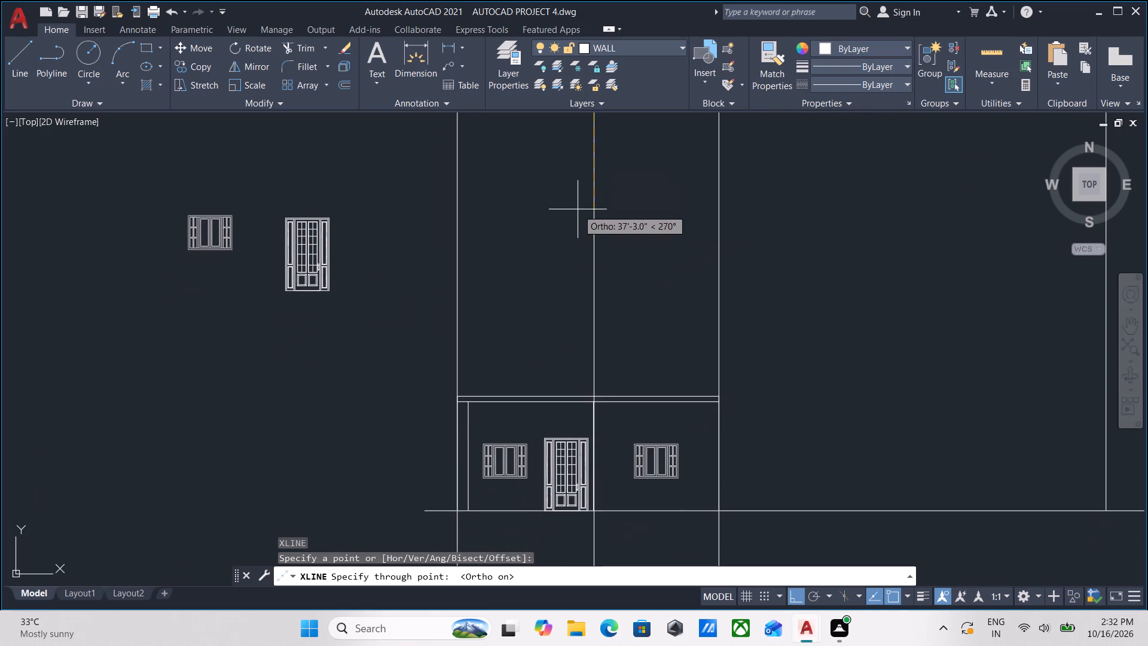
{"action": "left_click", "coordinate": [577, 234]}
{"action": "scroll", "coordinate": [585, 224], "scroll_direction": "down", "scroll_amount": 1}
{"action": "middle_click_drag", "start_coordinate": [585, 224], "coordinate": [604, 344]}
{"action": "key", "text": "Escape"}
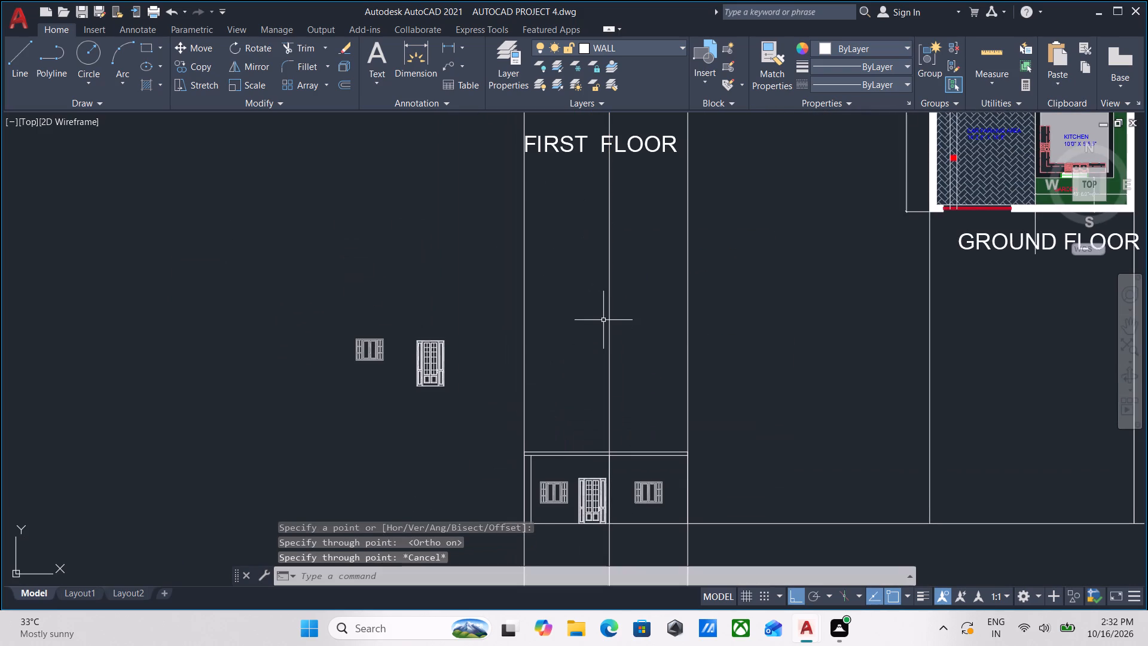
Draw a vertical construction line from the left edge of the kitchen's front window in the copied first-floor plan down through the elevation.
{"action": "middle_click_drag", "start_coordinate": [605, 319], "coordinate": [584, 423]}
{"action": "scroll", "coordinate": [1129, 167], "scroll_direction": "up", "scroll_amount": 2}
{"action": "scroll", "coordinate": [650, 209], "scroll_direction": "down", "scroll_amount": 2}
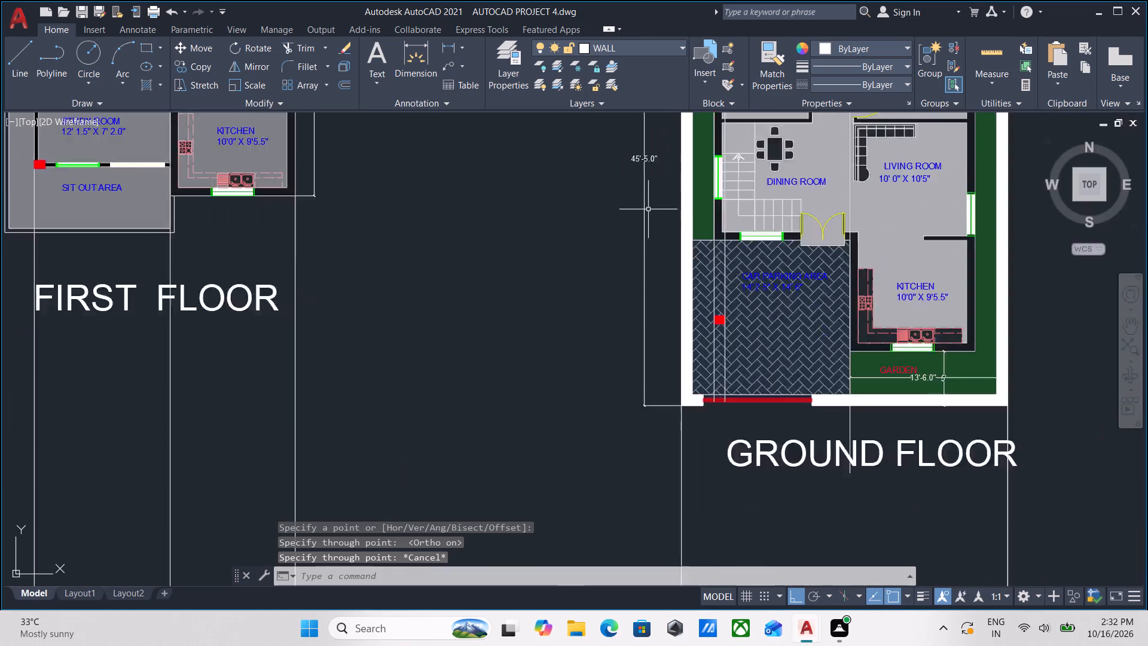
{"action": "middle_click_drag", "start_coordinate": [648, 209], "coordinate": [1007, 239]}
{"action": "scroll", "coordinate": [770, 211], "scroll_direction": "up", "scroll_amount": 2}
{"action": "middle_click_drag", "start_coordinate": [722, 311], "coordinate": [752, 239]}
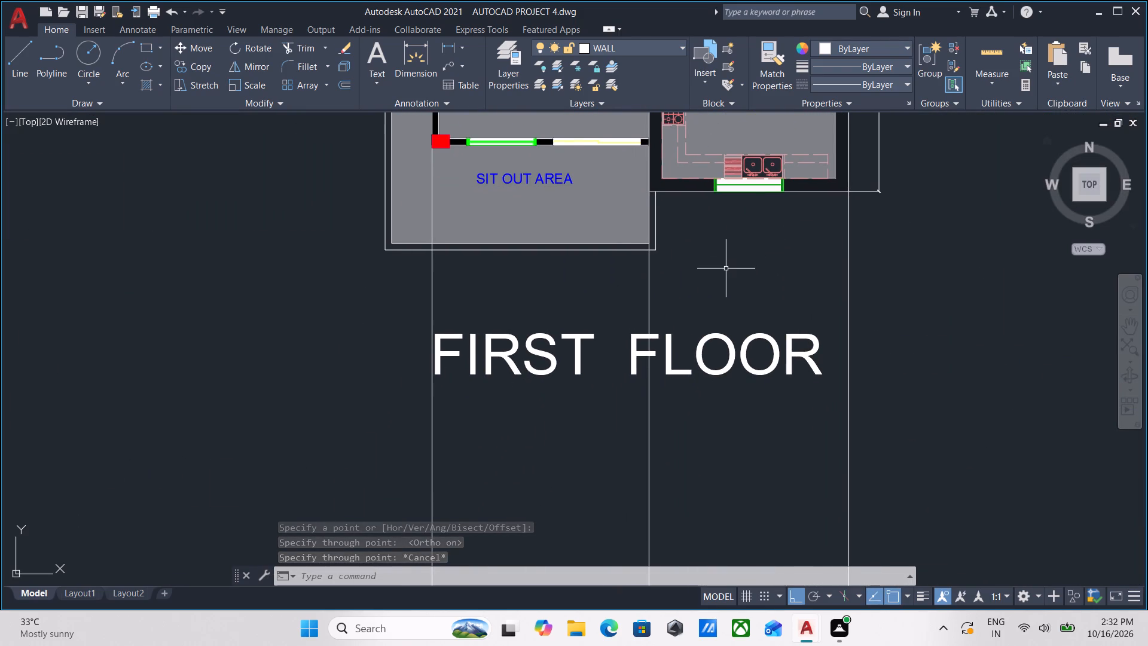
{"action": "type", "text": "xl"}
{"action": "key", "text": "Return"}
{"action": "scroll", "coordinate": [753, 200], "scroll_direction": "up", "scroll_amount": 2}
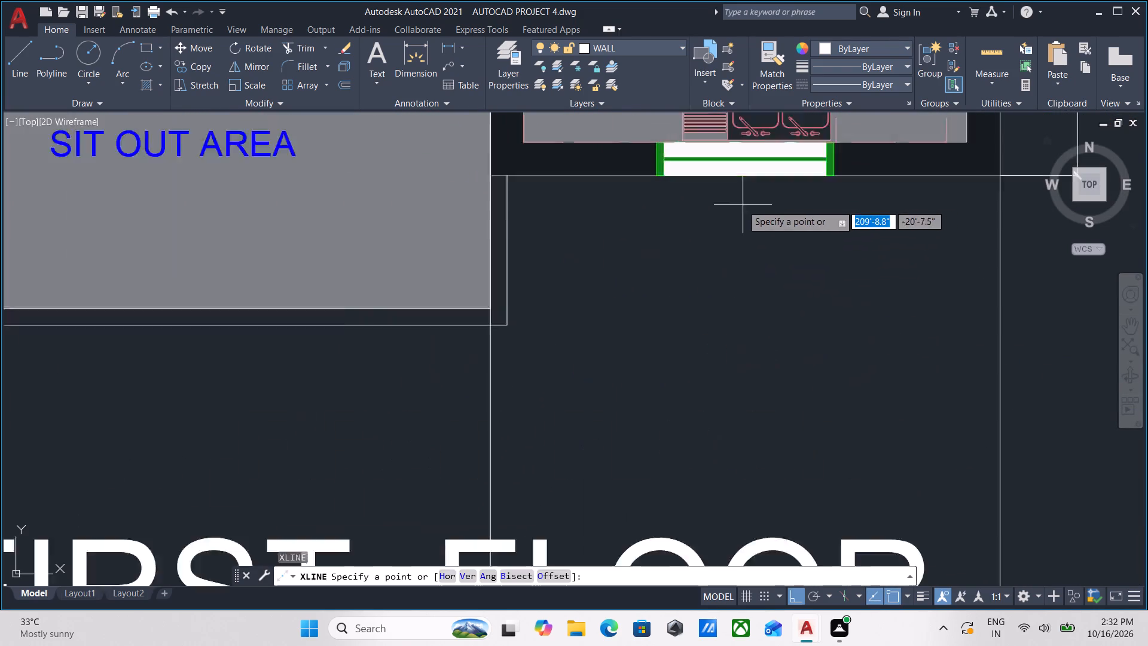
{"action": "scroll", "coordinate": [741, 205], "scroll_direction": "up", "scroll_amount": 1}
{"action": "middle_click_drag", "start_coordinate": [674, 199], "coordinate": [674, 309]}
{"action": "scroll", "coordinate": [616, 289], "scroll_direction": "up", "scroll_amount": 3}
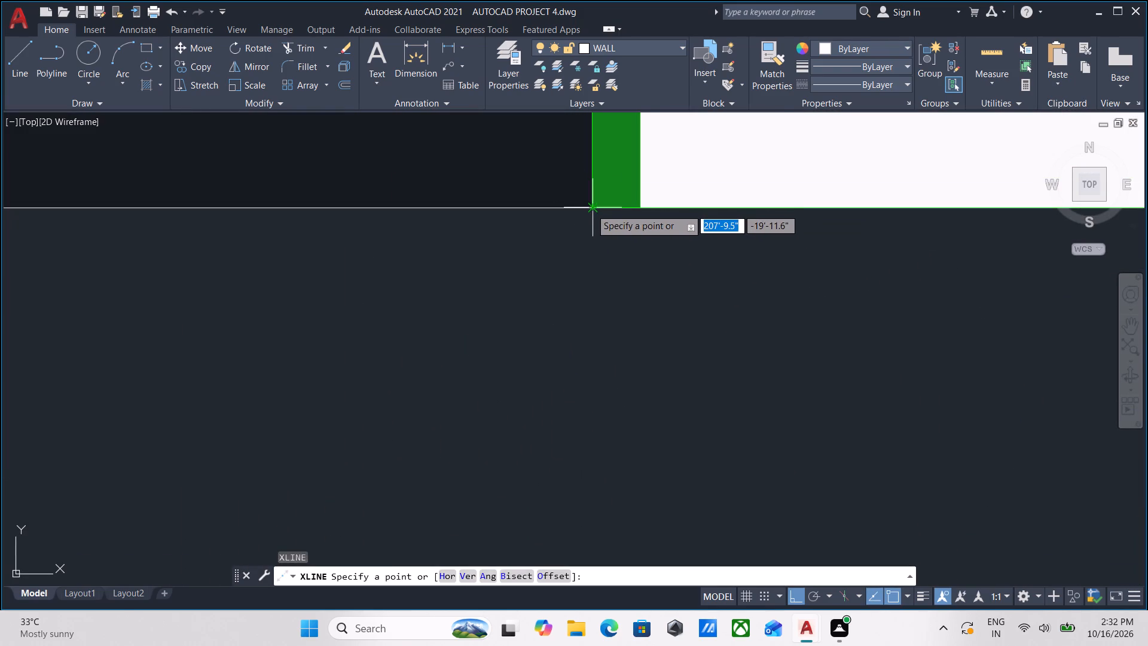
{"action": "left_click", "coordinate": [591, 203]}
{"action": "scroll", "coordinate": [592, 302], "scroll_direction": "down", "scroll_amount": 2}
{"action": "middle_click_drag", "start_coordinate": [592, 302], "coordinate": [679, 198]}
{"action": "scroll", "coordinate": [686, 280], "scroll_direction": "down", "scroll_amount": 6}
{"action": "middle_click_drag", "start_coordinate": [690, 312], "coordinate": [699, 275]}
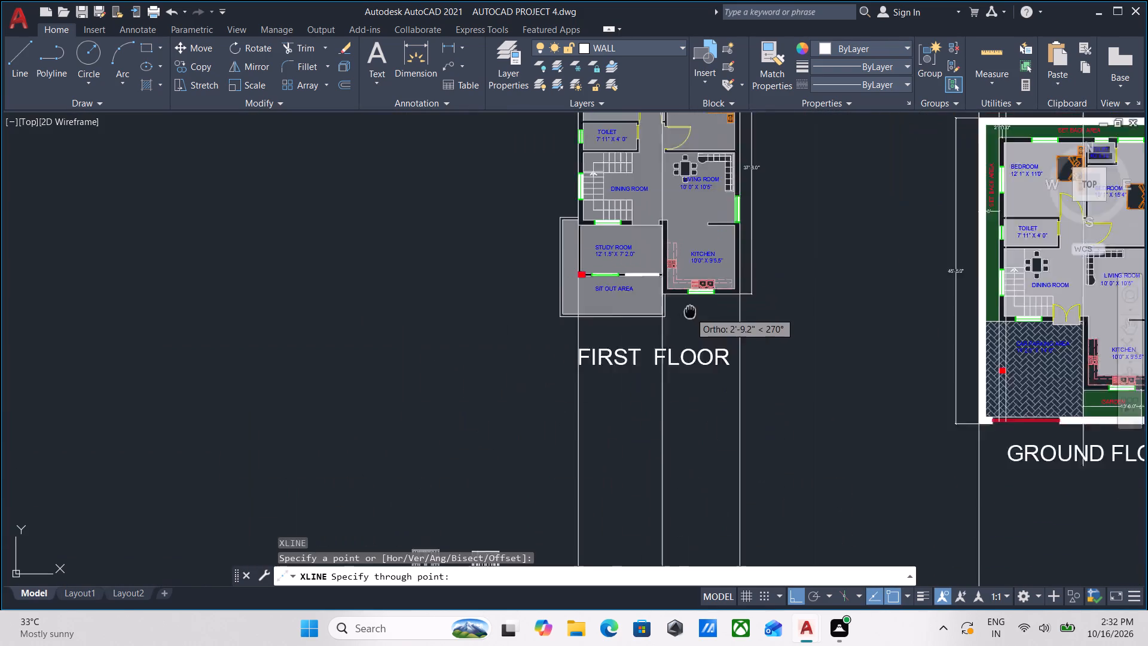
{"action": "middle_click_drag", "start_coordinate": [699, 275], "coordinate": [717, 184]}
{"action": "left_click", "coordinate": [717, 300]}
{"action": "key", "text": "Escape"}
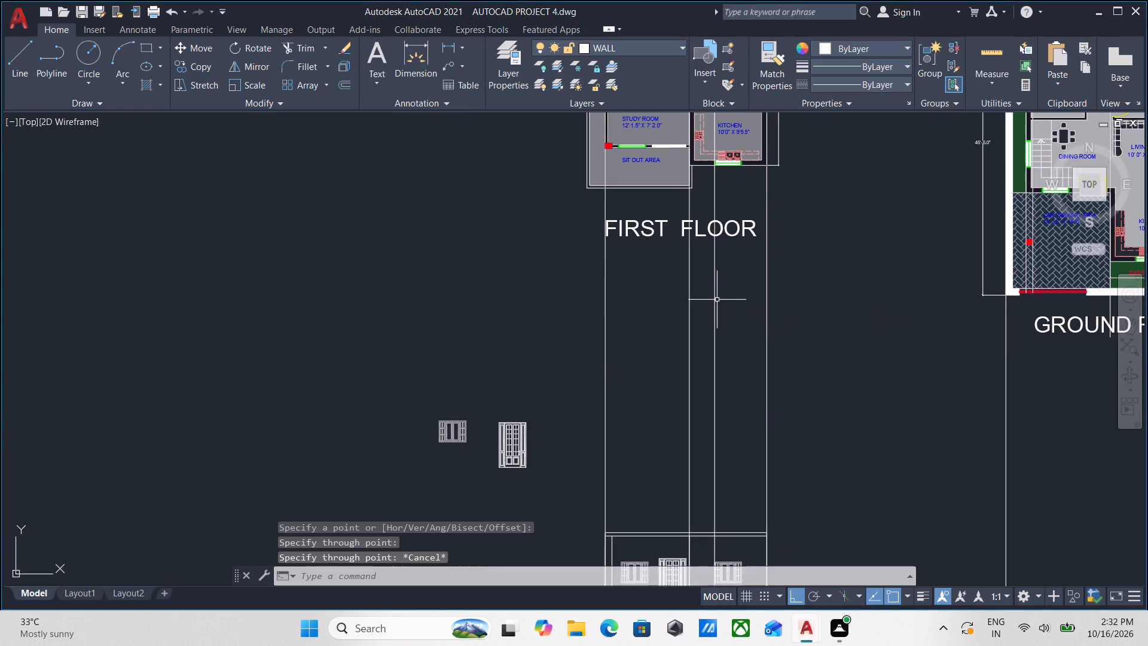
Draw a vertical construction line from the right edge of the kitchen's front window in the copied first-floor plan down through the elevation.
{"action": "middle_click_drag", "start_coordinate": [717, 299], "coordinate": [683, 418]}
{"action": "scroll", "coordinate": [715, 291], "scroll_direction": "up", "scroll_amount": 3}
{"action": "middle_click_drag", "start_coordinate": [685, 319], "coordinate": [689, 352]}
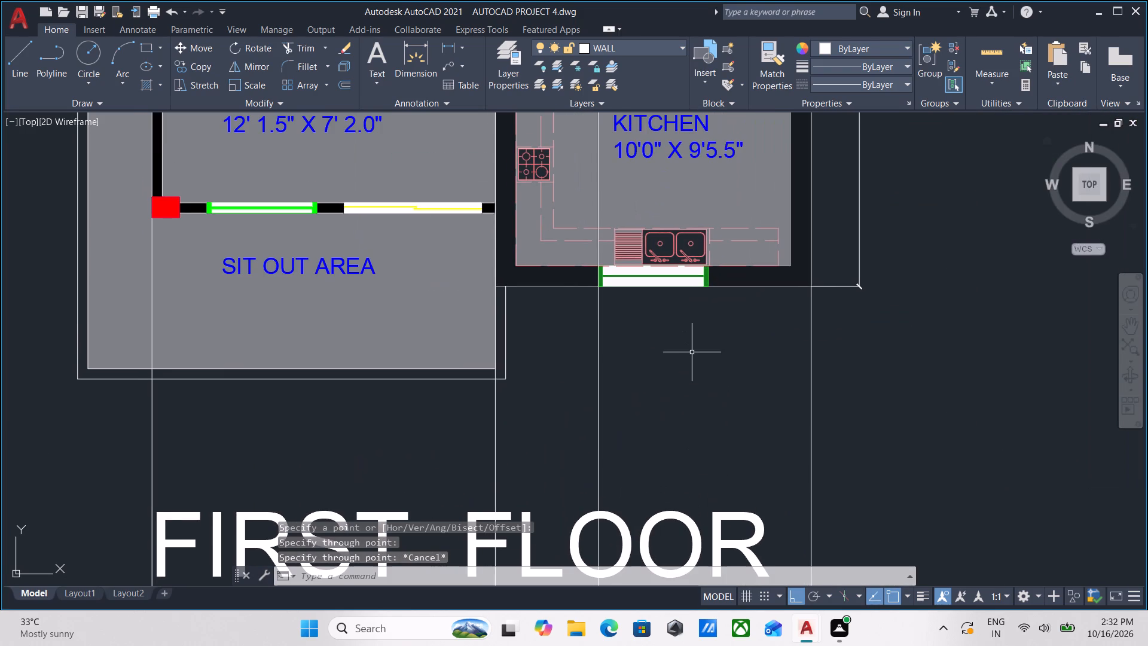
{"action": "type", "text": "xl"}
{"action": "key", "text": "Return"}
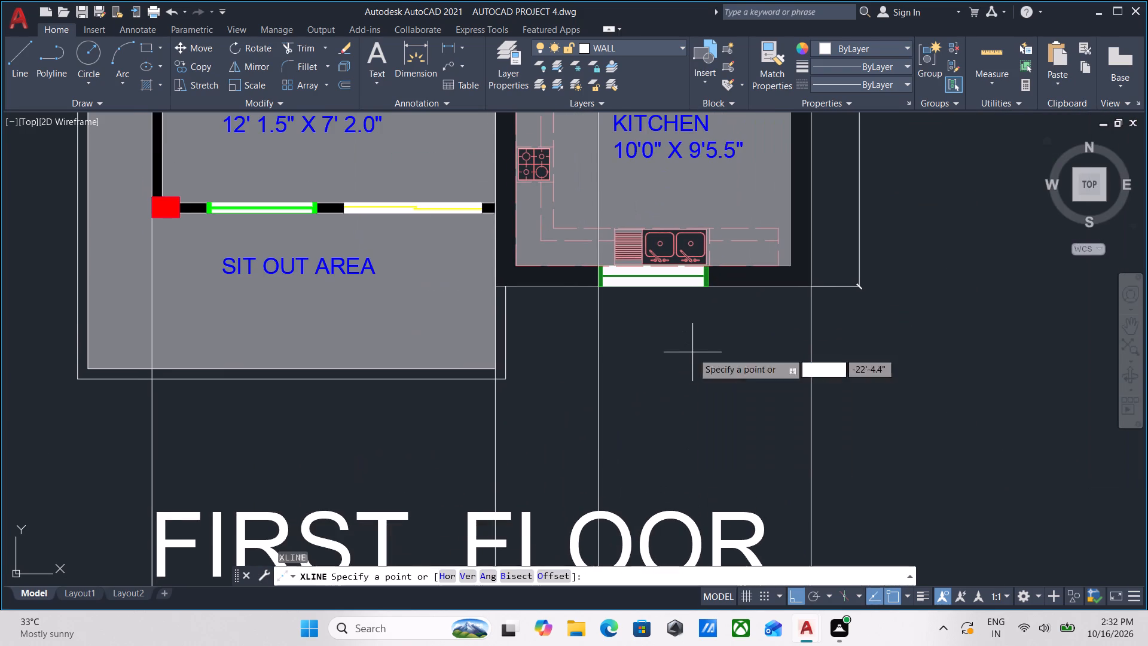
{"action": "scroll", "coordinate": [715, 278], "scroll_direction": "up", "scroll_amount": 5}
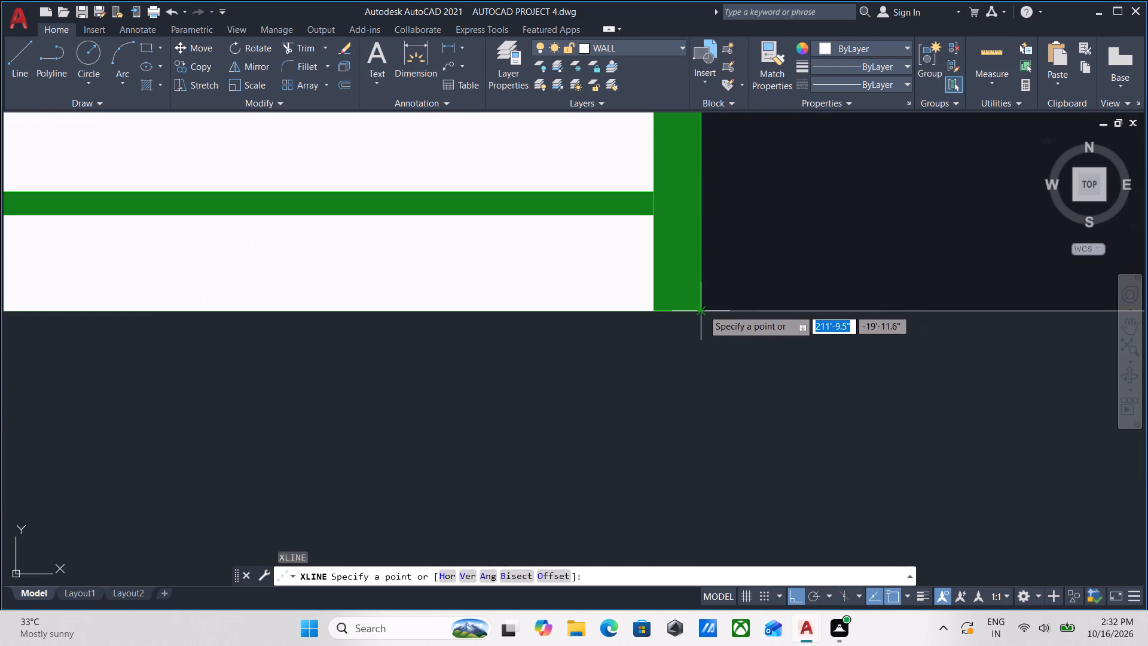
{"action": "left_click", "coordinate": [703, 309]}
{"action": "scroll", "coordinate": [711, 346], "scroll_direction": "down", "scroll_amount": 2}
{"action": "middle_click_drag", "start_coordinate": [711, 346], "coordinate": [723, 228]}
{"action": "scroll", "coordinate": [723, 315], "scroll_direction": "down", "scroll_amount": 3}
{"action": "middle_click_drag", "start_coordinate": [723, 307], "coordinate": [765, 145]}
{"action": "scroll", "coordinate": [784, 282], "scroll_direction": "down", "scroll_amount": 2}
{"action": "middle_click_drag", "start_coordinate": [784, 282], "coordinate": [784, 281]}
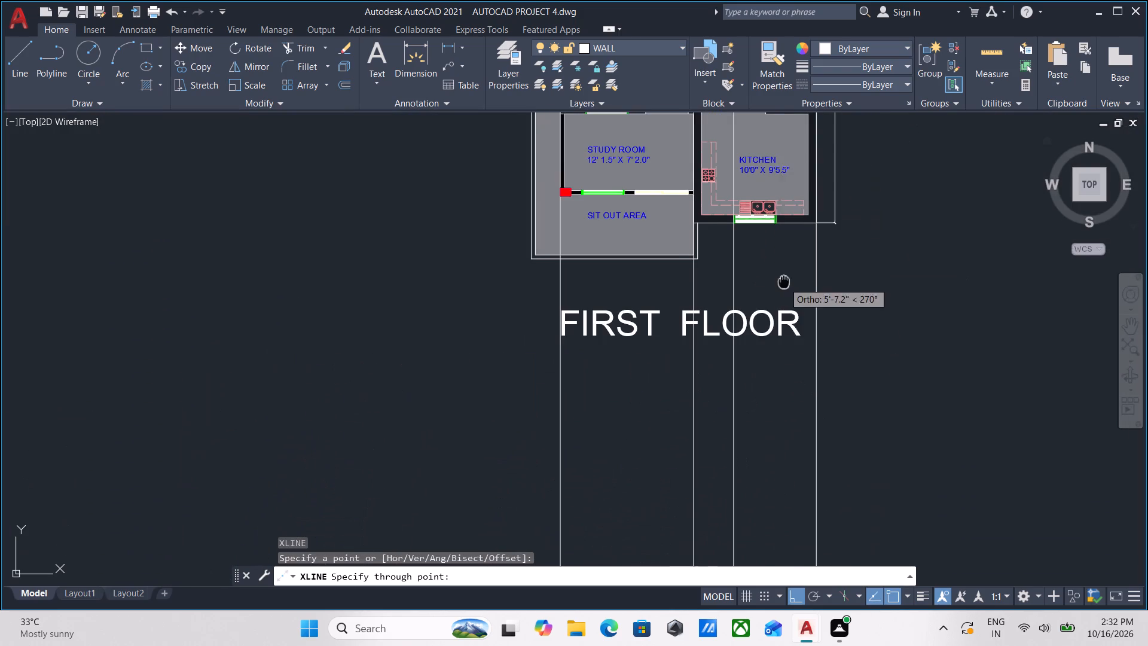
{"action": "middle_click_drag", "start_coordinate": [784, 281], "coordinate": [784, 270]}
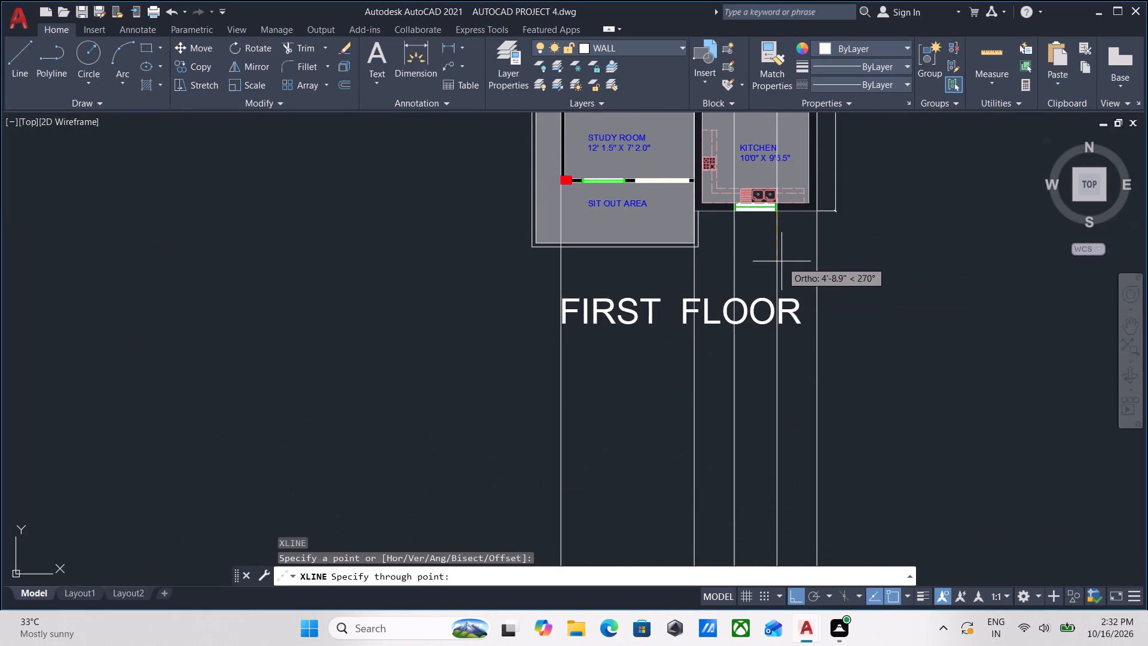
{"action": "left_click", "coordinate": [781, 261]}
{"action": "scroll", "coordinate": [781, 261], "scroll_direction": "down", "scroll_amount": 1}
{"action": "middle_click_drag", "start_coordinate": [781, 261], "coordinate": [828, 92]}
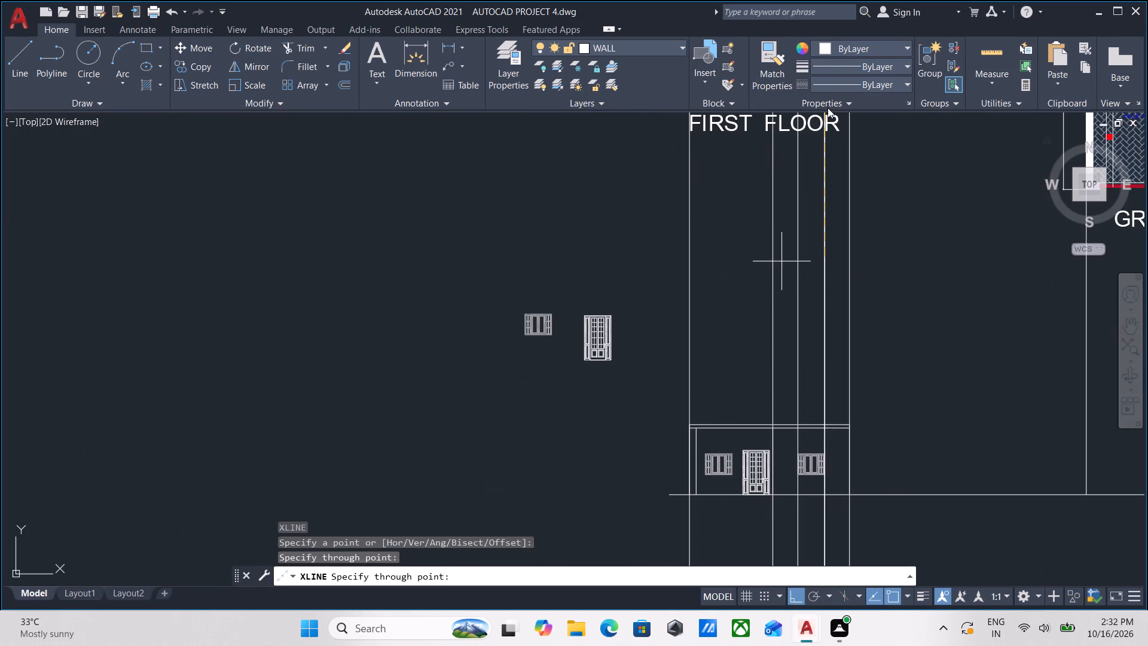
{"action": "key", "text": "Escape"}
Erase the upper of the two closely spaced horizontal lines above the ground-floor door and windows in the elevation.
{"action": "scroll", "coordinate": [829, 397], "scroll_direction": "up", "scroll_amount": 1}
{"action": "middle_click_drag", "start_coordinate": [822, 402], "coordinate": [831, 330]}
{"action": "scroll", "coordinate": [813, 379], "scroll_direction": "up", "scroll_amount": 2}
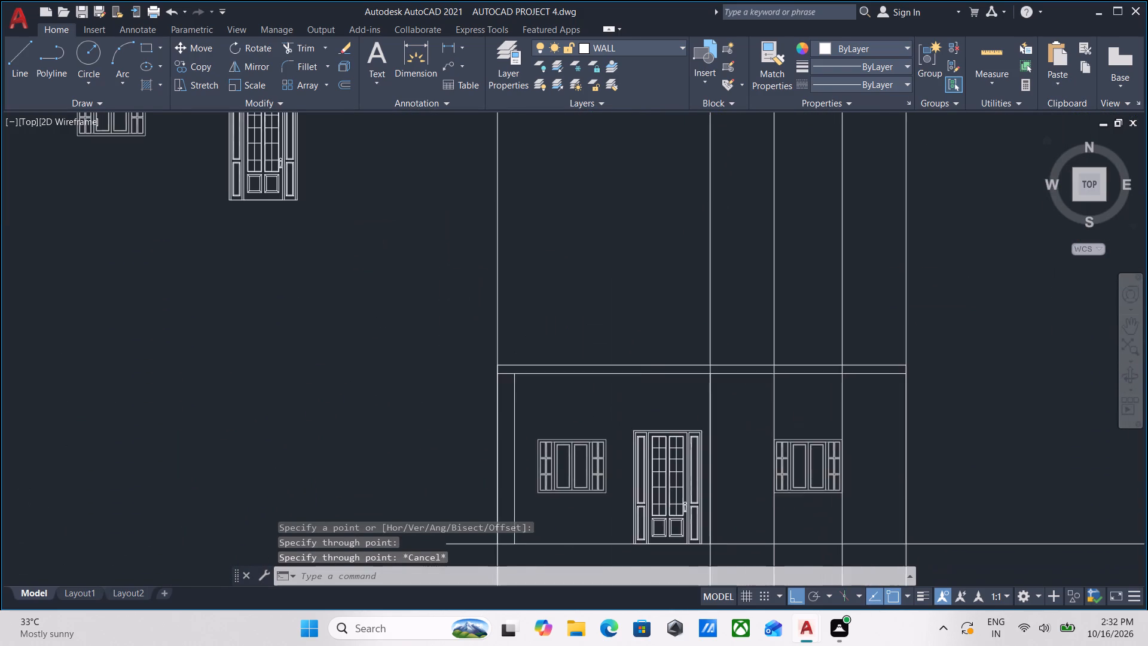
{"action": "scroll", "coordinate": [802, 350], "scroll_direction": "up", "scroll_amount": 1}
{"action": "scroll", "coordinate": [802, 350], "scroll_direction": "down", "scroll_amount": 2}
{"action": "middle_click_drag", "start_coordinate": [802, 362], "coordinate": [891, 383]}
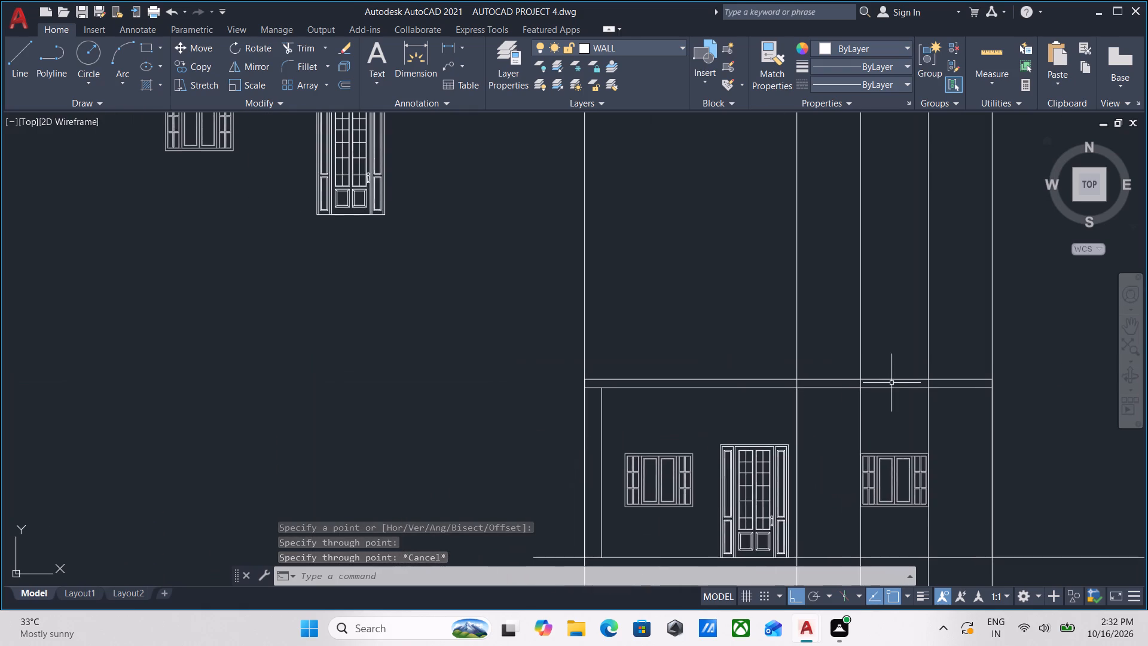
{"action": "scroll", "coordinate": [706, 375], "scroll_direction": "up", "scroll_amount": 2}
{"action": "scroll", "coordinate": [705, 384], "scroll_direction": "down", "scroll_amount": 1}
{"action": "left_click", "coordinate": [720, 392]}
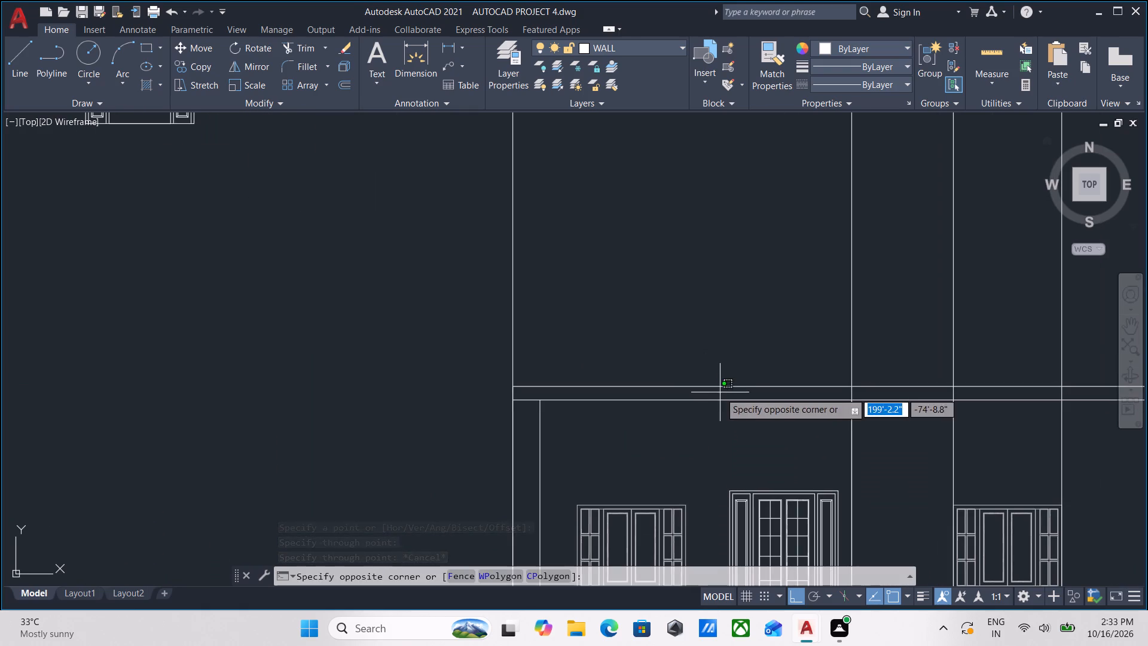
{"action": "left_click", "coordinate": [711, 365]}
{"action": "right_click", "coordinate": [711, 365]}
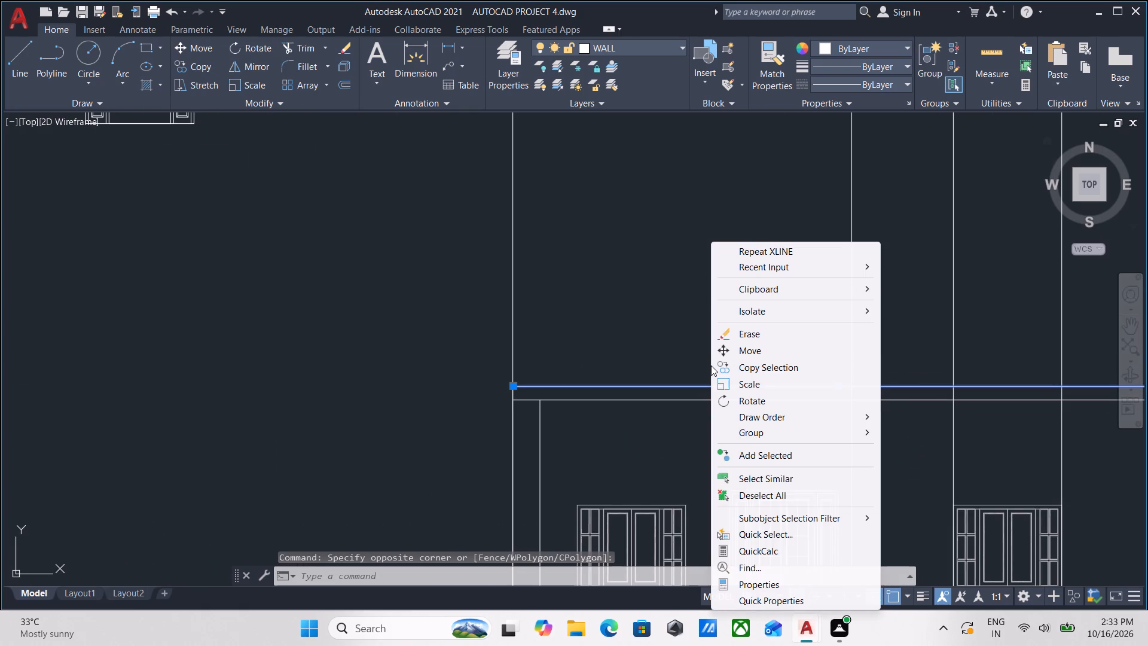
{"action": "left_click", "coordinate": [781, 331]}
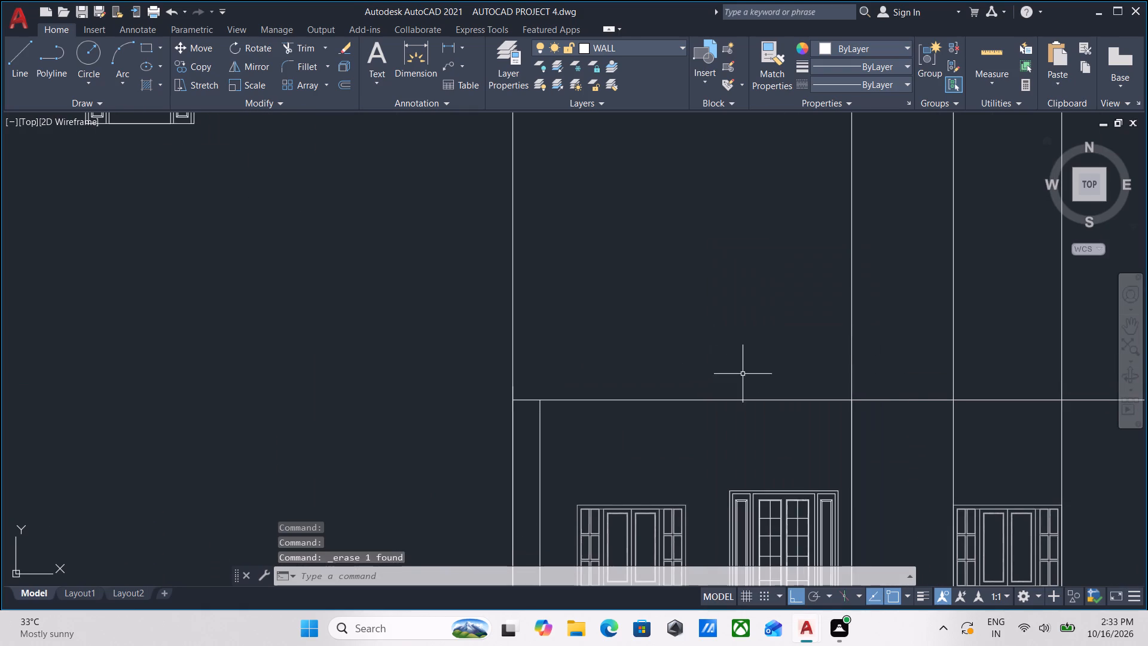
Offset the remaining horizontal line at the top of the ground-floor wall upward by 1' to form the slab thickness.
{"action": "scroll", "coordinate": [741, 382], "scroll_direction": "up", "scroll_amount": 1}
{"action": "left_click_drag", "start_coordinate": [749, 434], "coordinate": [747, 428]}
{"action": "left_click", "coordinate": [729, 389]}
{"action": "scroll", "coordinate": [727, 380], "scroll_direction": "down", "scroll_amount": 2}
{"action": "middle_click_drag", "start_coordinate": [727, 380], "coordinate": [727, 386]}
{"action": "middle_click_drag", "start_coordinate": [726, 375], "coordinate": [722, 411]}
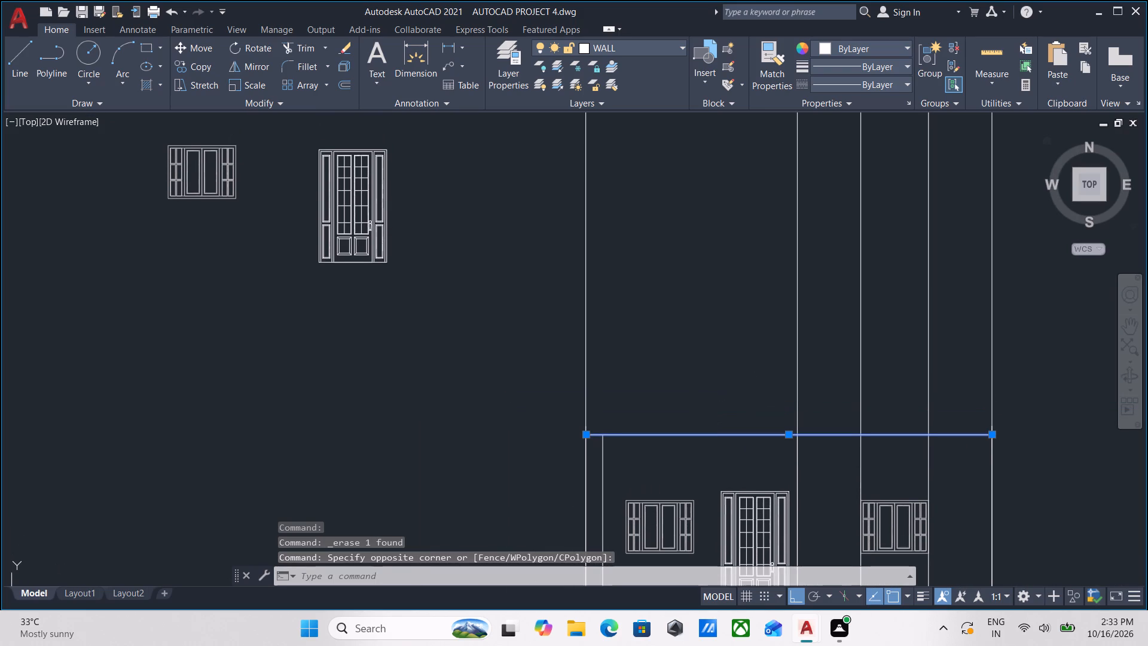
{"action": "key", "text": "o"}
{"action": "key", "text": "Return"}
{"action": "left_click", "coordinate": [720, 436]}
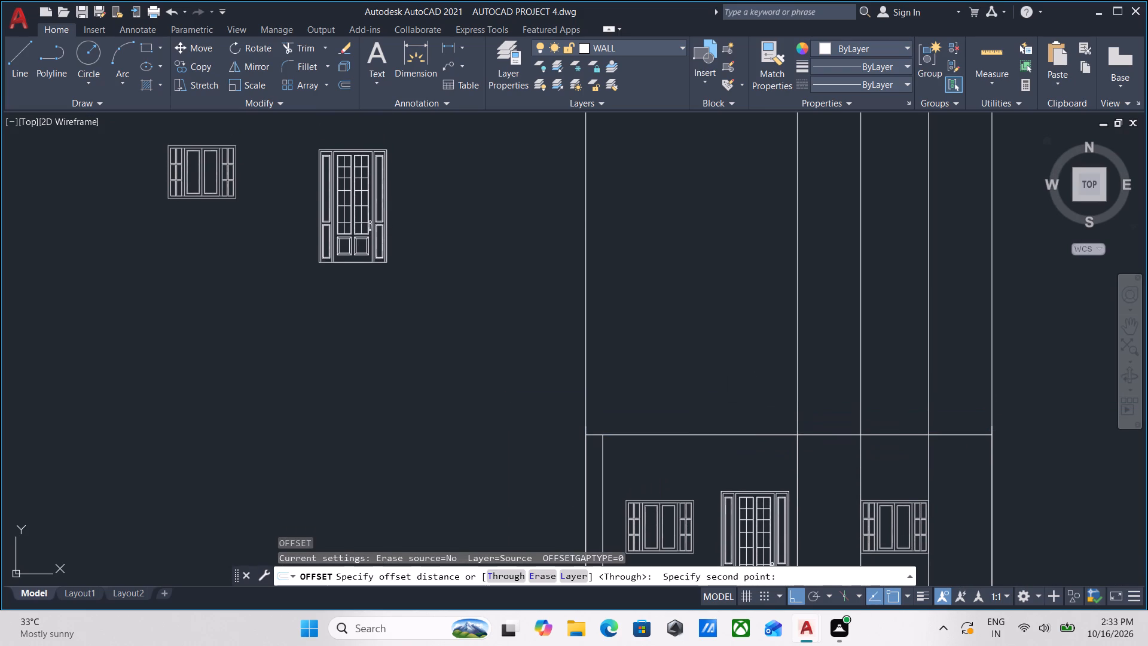
{"action": "left_click", "coordinate": [722, 391]}
{"action": "type", "text": "1'"}
{"action": "key", "text": "Return"}
{"action": "middle_click_drag", "start_coordinate": [810, 451], "coordinate": [814, 328]}
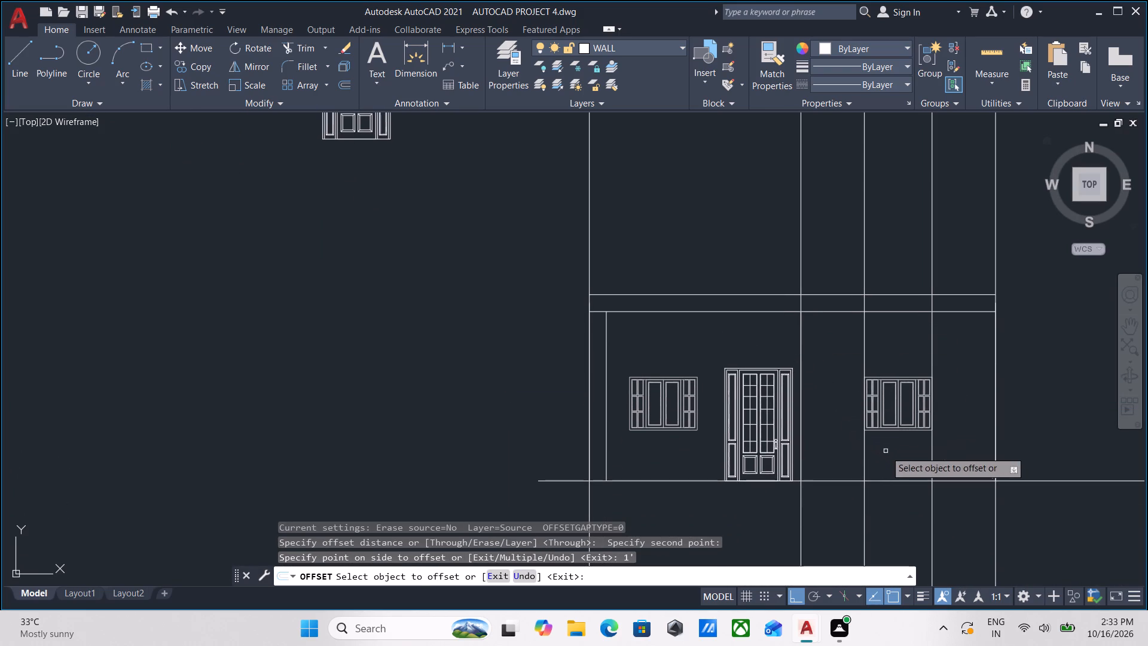
{"action": "key", "text": "Escape"}
Offset the slab's top line upward by 3' to mark the first-floor window sill level.
{"action": "scroll", "coordinate": [890, 441], "scroll_direction": "up", "scroll_amount": 1}
{"action": "middle_click_drag", "start_coordinate": [871, 320], "coordinate": [865, 415]}
{"action": "scroll", "coordinate": [872, 324], "scroll_direction": "up", "scroll_amount": 1}
{"action": "left_click", "coordinate": [872, 323]}
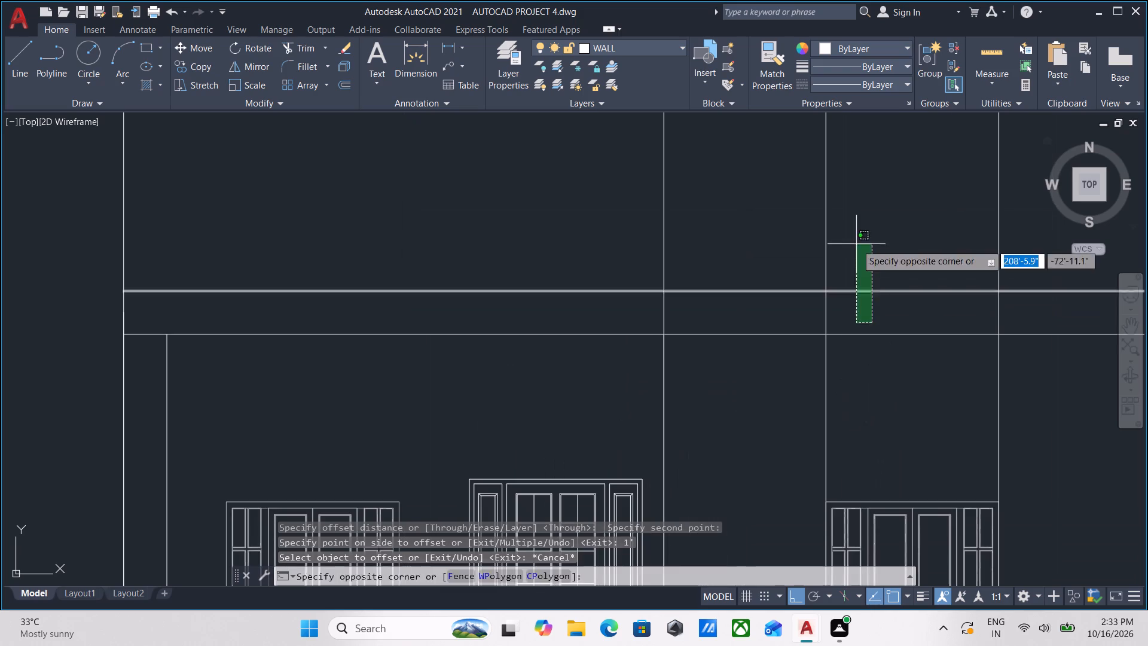
{"action": "left_click", "coordinate": [856, 244]}
{"action": "middle_click_drag", "start_coordinate": [856, 244], "coordinate": [854, 336]}
{"action": "key", "text": "o"}
{"action": "key", "text": "Return"}
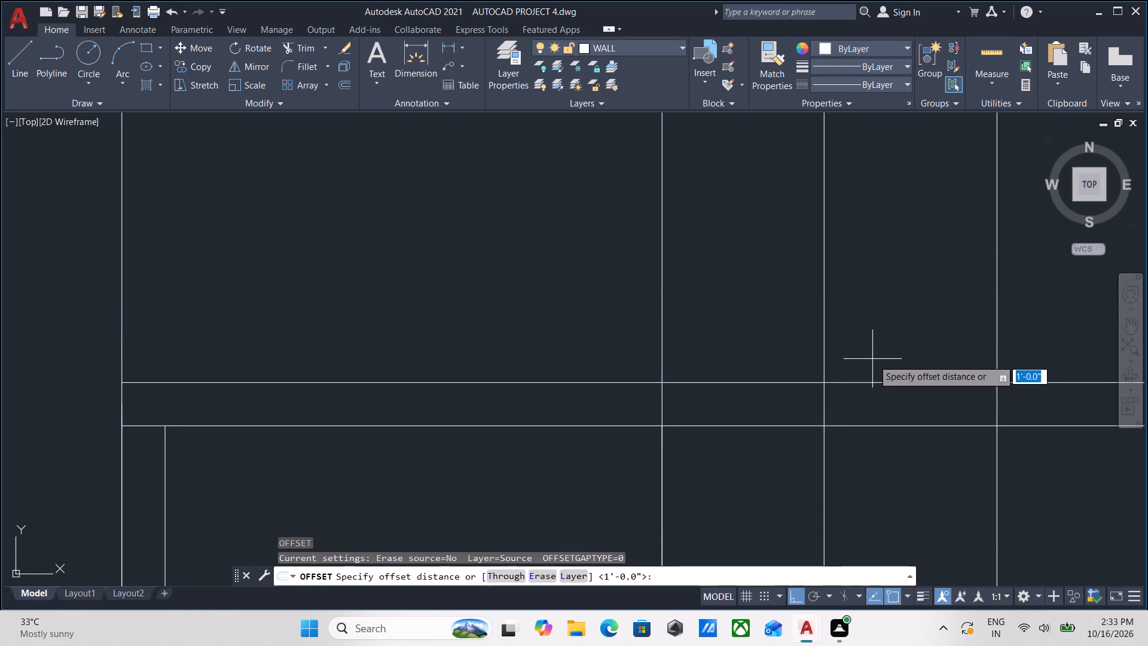
{"action": "left_click", "coordinate": [877, 380]}
{"action": "left_click_drag", "start_coordinate": [875, 299], "coordinate": [875, 312]}
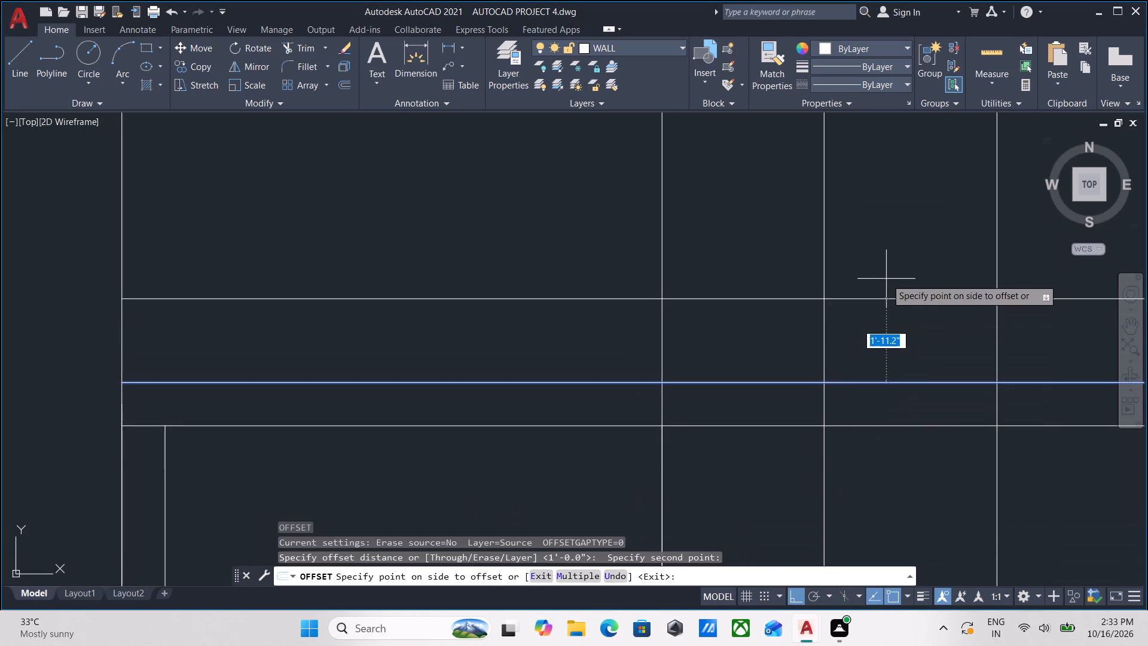
{"action": "key", "text": "3"}
{"action": "key", "text": "apostrophe"}
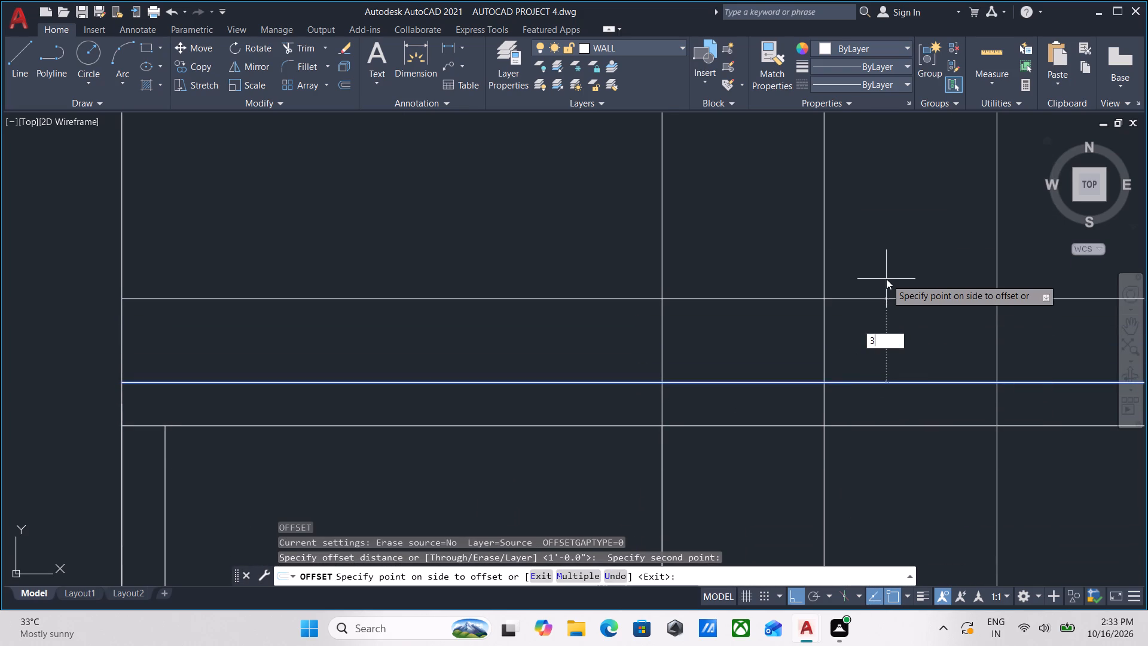
{"action": "key", "text": "Return"}
{"action": "scroll", "coordinate": [886, 279], "scroll_direction": "down", "scroll_amount": 2}
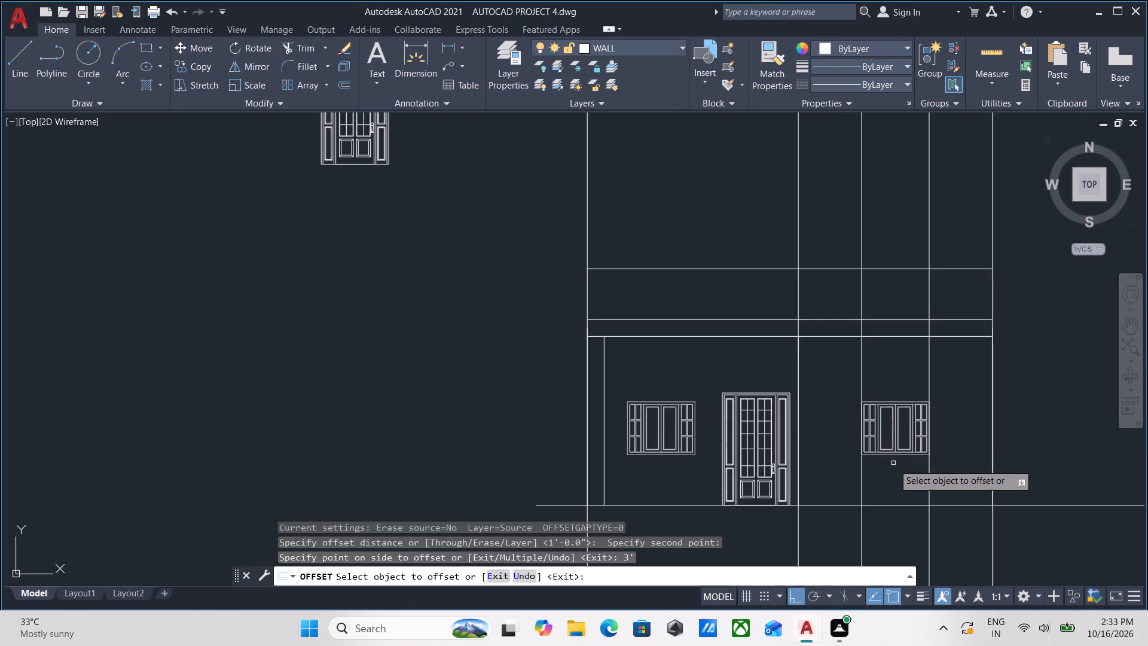
{"action": "key", "text": "Escape"}
Copy the ground floor's right window straight up, placing its lower-left corner where the window's left construction line meets the sill-level line.
{"action": "scroll", "coordinate": [893, 464], "scroll_direction": "up", "scroll_amount": 1}
{"action": "left_click_drag", "start_coordinate": [896, 465], "coordinate": [878, 430]}
{"action": "left_click", "coordinate": [865, 403]}
{"action": "scroll", "coordinate": [865, 403], "scroll_direction": "down", "scroll_amount": 1}
{"action": "middle_click_drag", "start_coordinate": [865, 403], "coordinate": [871, 420]}
{"action": "middle_click_drag", "start_coordinate": [878, 399], "coordinate": [881, 337]}
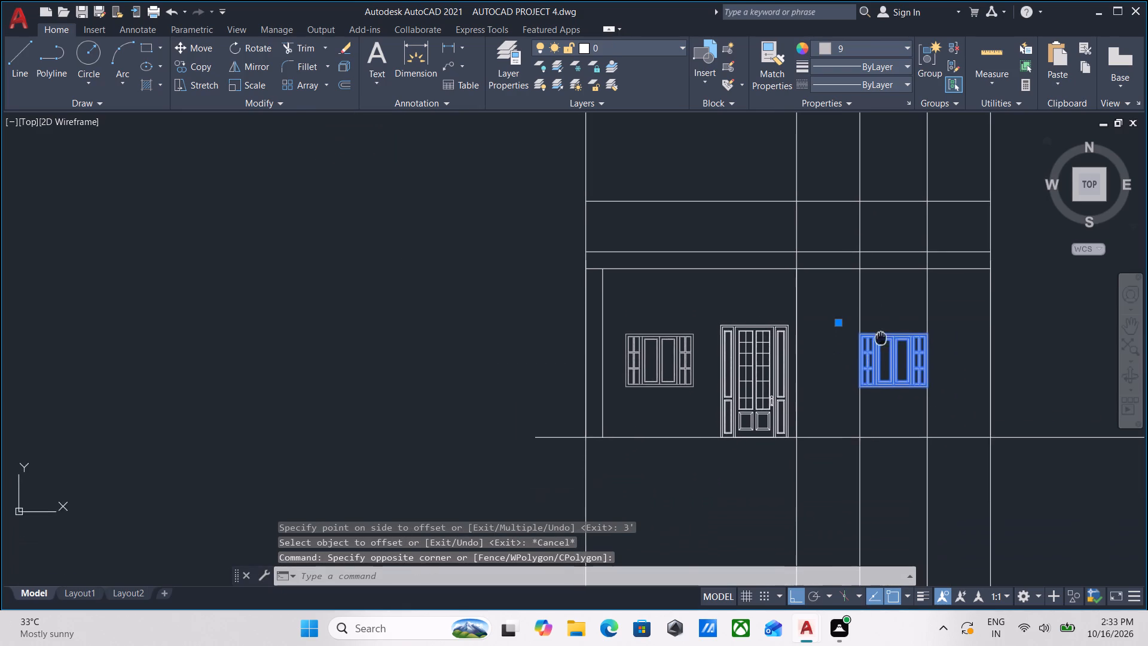
{"action": "scroll", "coordinate": [869, 412], "scroll_direction": "up", "scroll_amount": 2}
{"action": "middle_click_drag", "start_coordinate": [877, 406], "coordinate": [884, 437]}
{"action": "type", "text": "co"}
{"action": "key", "text": "Return"}
{"action": "scroll", "coordinate": [875, 425], "scroll_direction": "up", "scroll_amount": 2}
{"action": "left_click", "coordinate": [814, 318]}
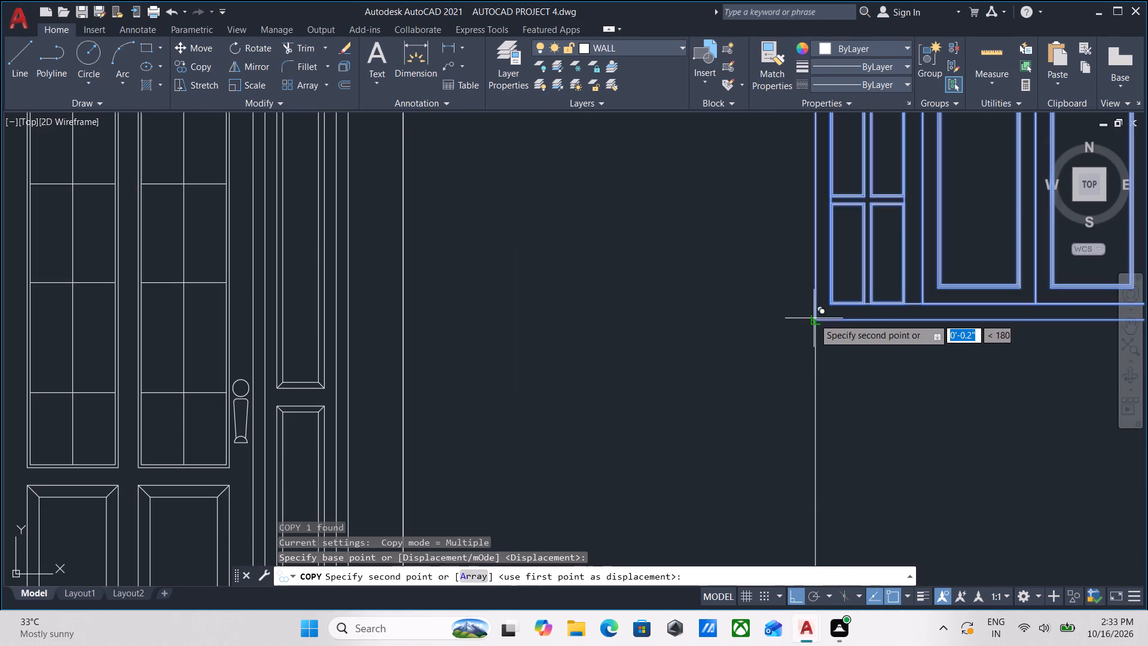
{"action": "scroll", "coordinate": [813, 313], "scroll_direction": "down", "scroll_amount": 3}
{"action": "middle_click_drag", "start_coordinate": [813, 313], "coordinate": [808, 447]}
{"action": "scroll", "coordinate": [825, 353], "scroll_direction": "down", "scroll_amount": 2}
{"action": "middle_click_drag", "start_coordinate": [825, 352], "coordinate": [820, 416]}
{"action": "scroll", "coordinate": [828, 319], "scroll_direction": "up", "scroll_amount": 4}
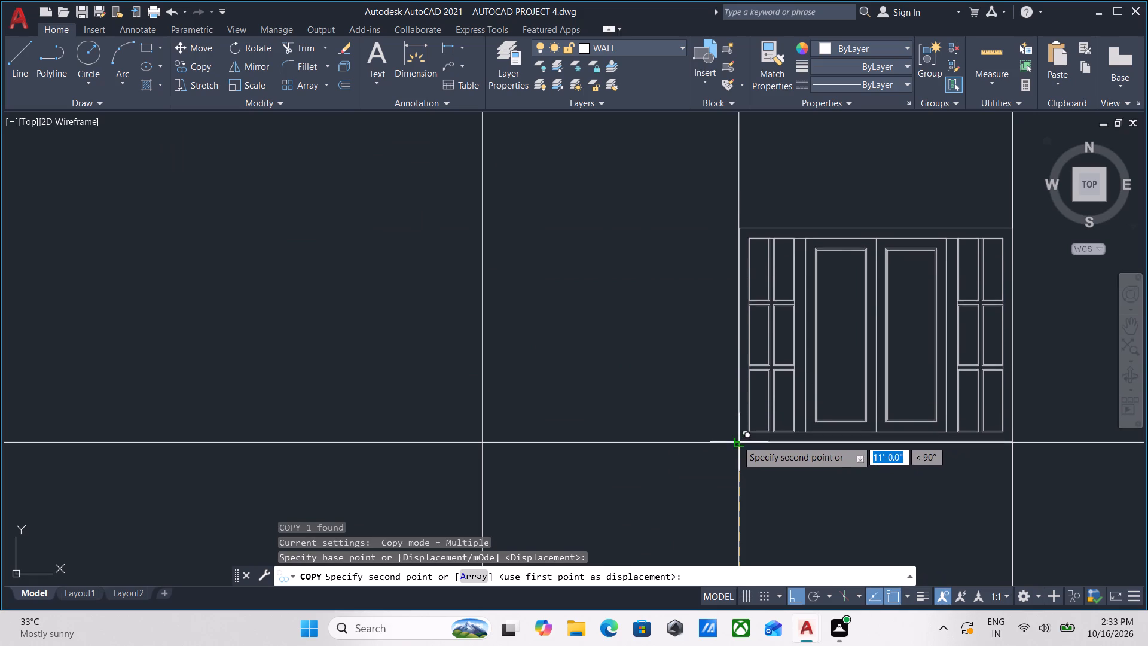
{"action": "scroll", "coordinate": [737, 440], "scroll_direction": "down", "scroll_amount": 2}
{"action": "middle_click_drag", "start_coordinate": [737, 440], "coordinate": [759, 345]}
{"action": "scroll", "coordinate": [774, 303], "scroll_direction": "up", "scroll_amount": 3}
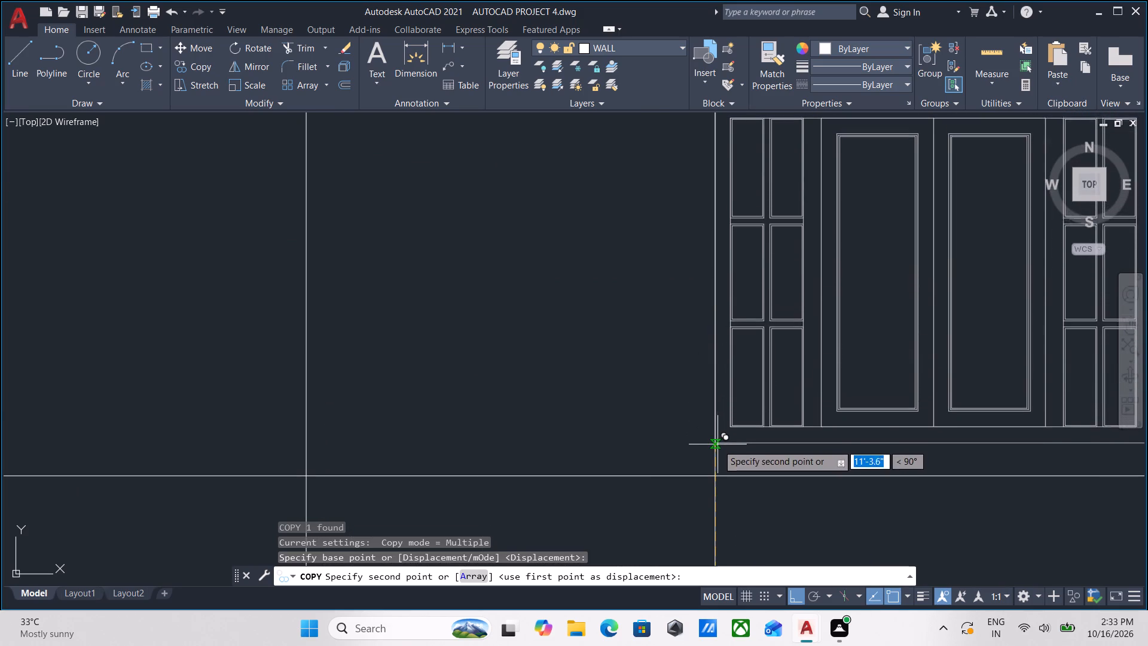
{"action": "left_click", "coordinate": [718, 476]}
{"action": "scroll", "coordinate": [719, 472], "scroll_direction": "down", "scroll_amount": 3}
{"action": "middle_click_drag", "start_coordinate": [719, 472], "coordinate": [762, 423]}
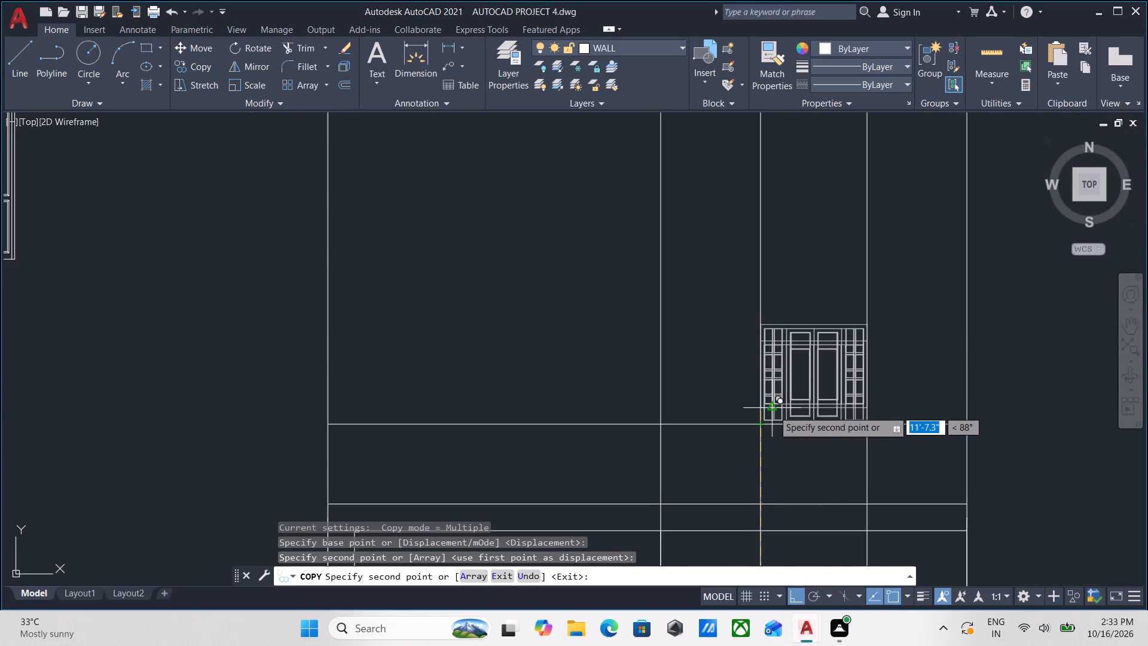
{"action": "scroll", "coordinate": [773, 410], "scroll_direction": "down", "scroll_amount": 3}
{"action": "key", "text": "Escape"}
Examine the copied first-floor plan's front openings against the first-floor part of the elevation.
{"action": "scroll", "coordinate": [772, 412], "scroll_direction": "down", "scroll_amount": 2}
{"action": "middle_click_drag", "start_coordinate": [773, 409], "coordinate": [805, 370]}
{"action": "middle_click_drag", "start_coordinate": [805, 370], "coordinate": [805, 420]}
{"action": "scroll", "coordinate": [793, 352], "scroll_direction": "up", "scroll_amount": 2}
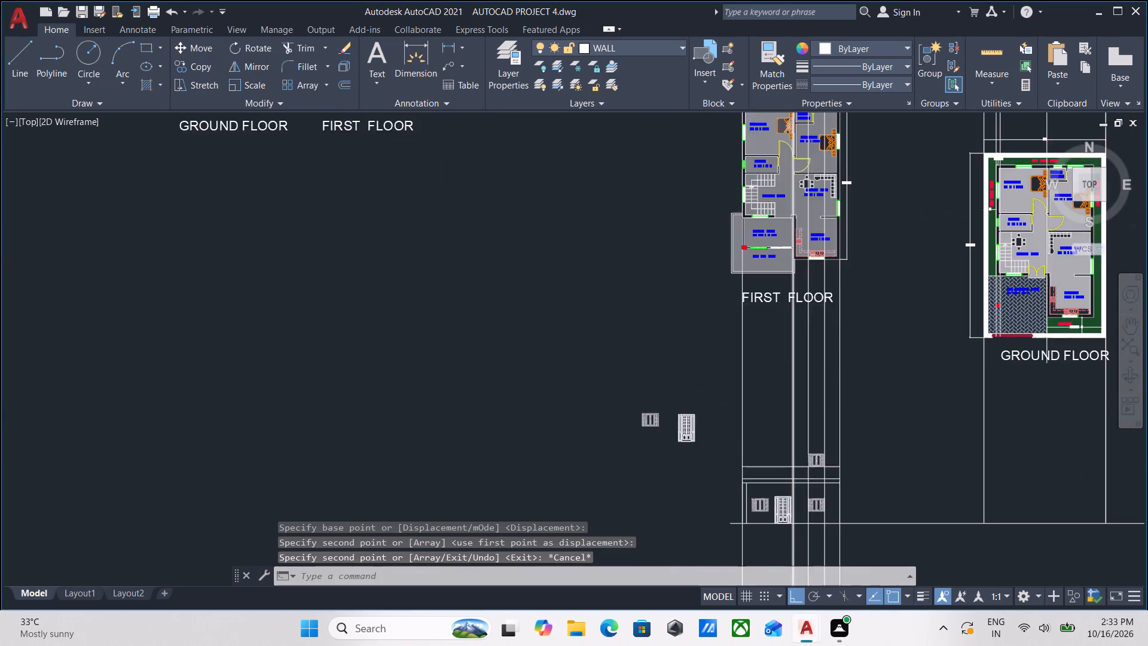
{"action": "scroll", "coordinate": [791, 346], "scroll_direction": "down", "scroll_amount": 2}
{"action": "middle_click_drag", "start_coordinate": [791, 346], "coordinate": [781, 406]}
{"action": "scroll", "coordinate": [779, 341], "scroll_direction": "up", "scroll_amount": 4}
{"action": "scroll", "coordinate": [792, 293], "scroll_direction": "down", "scroll_amount": 2}
{"action": "middle_click_drag", "start_coordinate": [790, 293], "coordinate": [722, 328]}
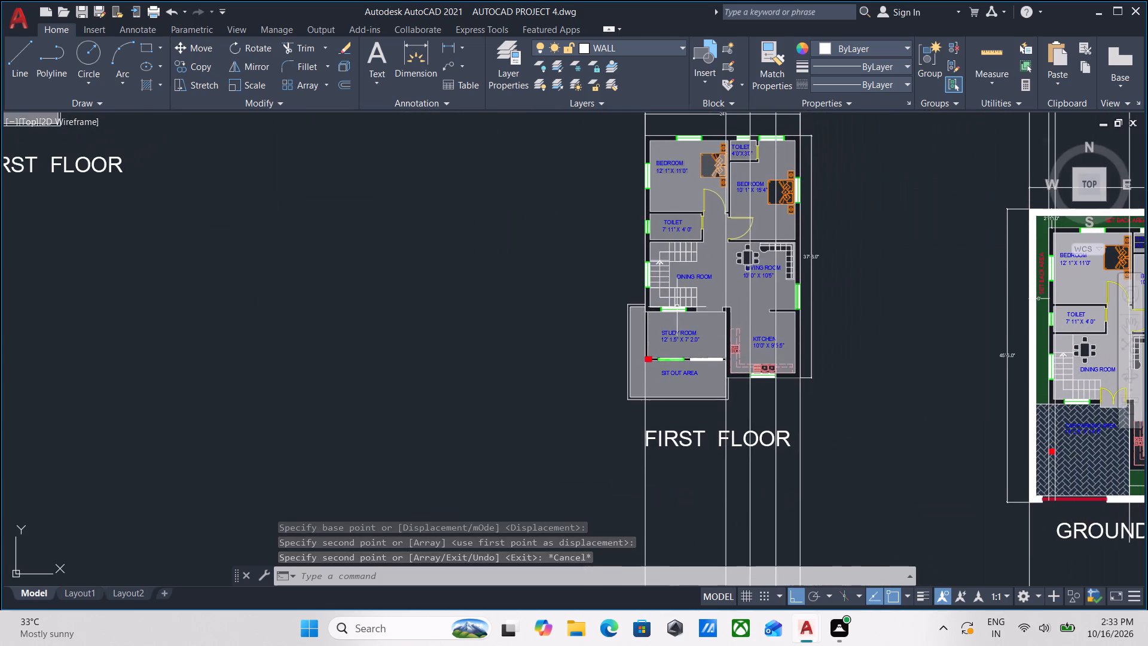
{"action": "middle_click_drag", "start_coordinate": [716, 351], "coordinate": [715, 262]}
{"action": "middle_click_drag", "start_coordinate": [731, 389], "coordinate": [734, 281]}
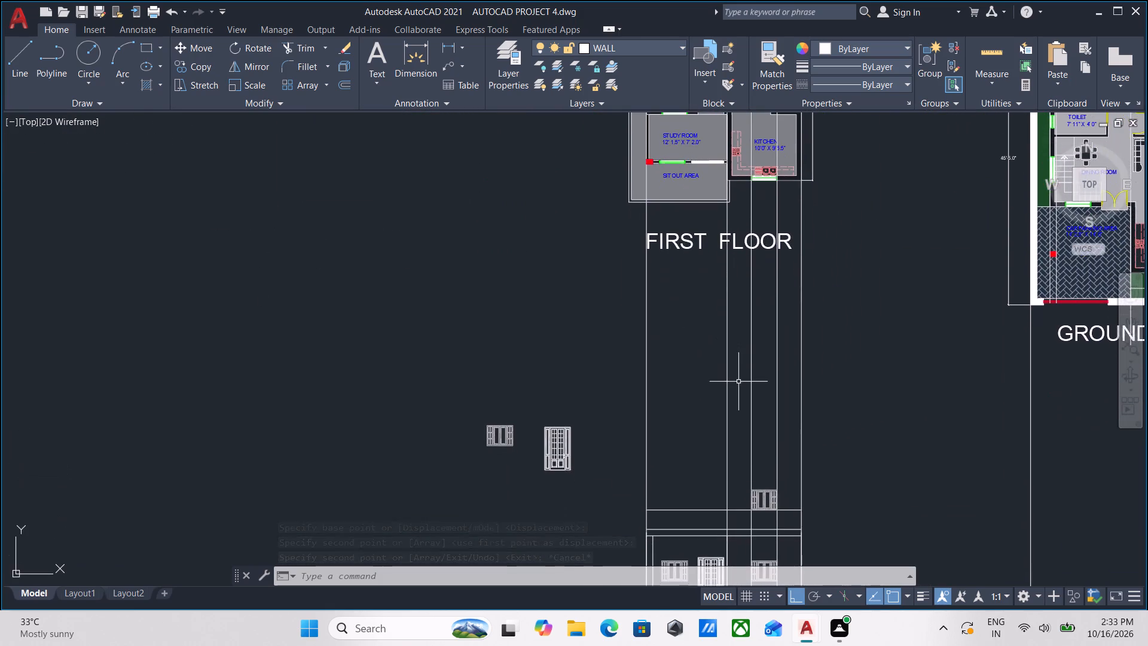
{"action": "middle_click_drag", "start_coordinate": [738, 374], "coordinate": [747, 281]}
{"action": "scroll", "coordinate": [744, 310], "scroll_direction": "down", "scroll_amount": 1}
{"action": "middle_click_drag", "start_coordinate": [738, 333], "coordinate": [742, 304]}
{"action": "scroll", "coordinate": [748, 375], "scroll_direction": "up", "scroll_amount": 2}
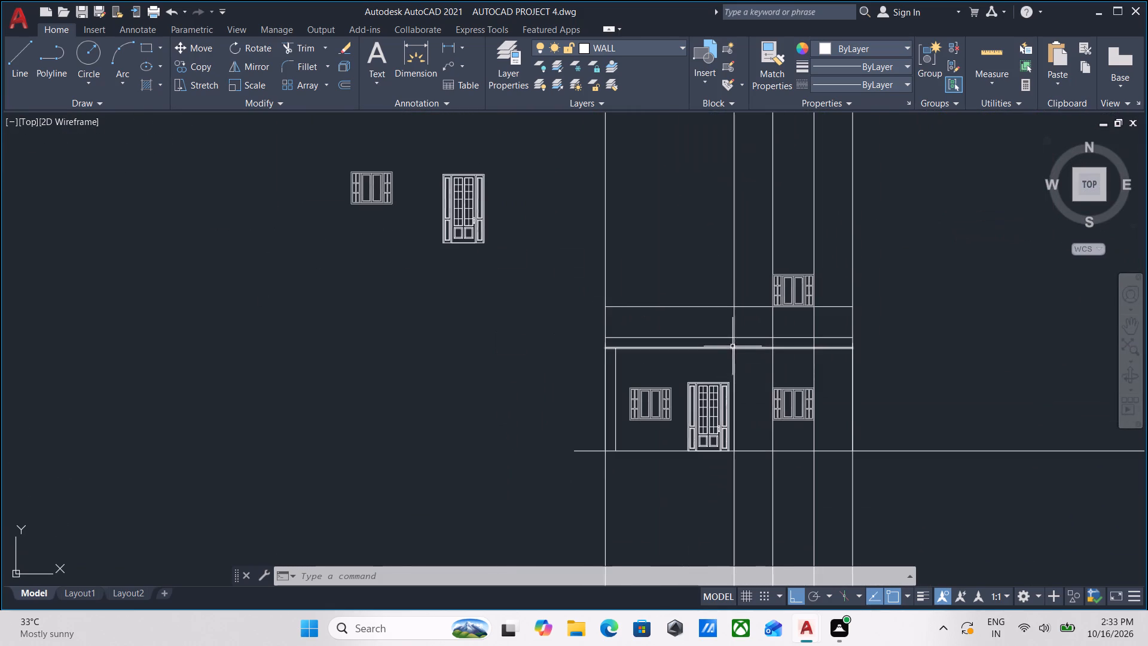
{"action": "scroll", "coordinate": [707, 309], "scroll_direction": "up", "scroll_amount": 1}
{"action": "left_click", "coordinate": [720, 328]}
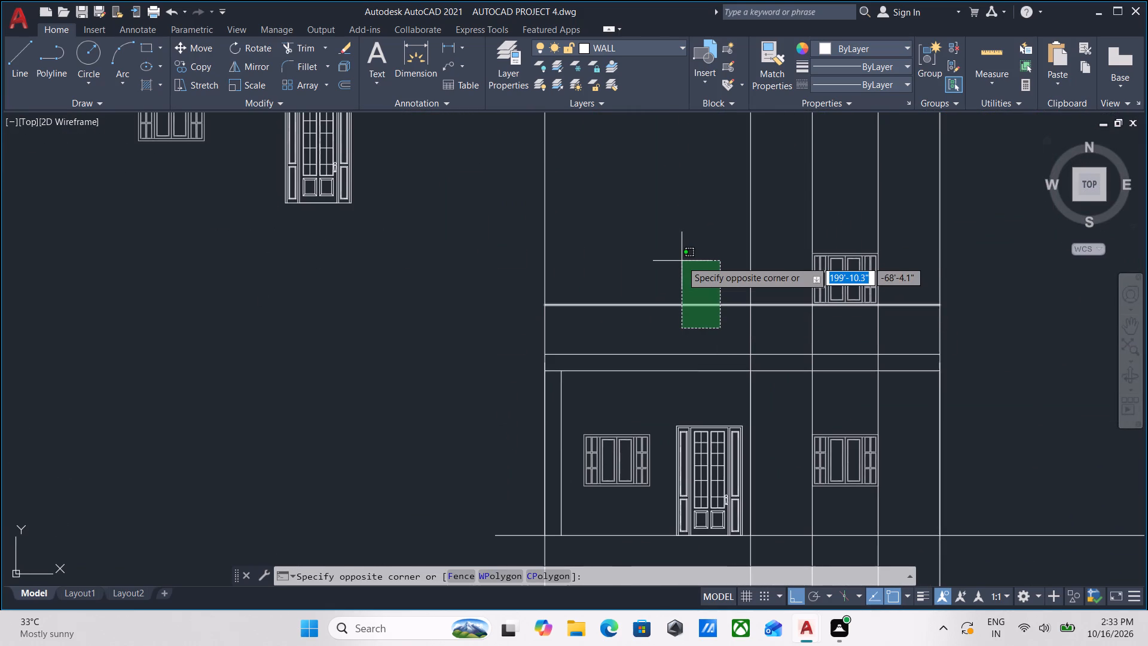
{"action": "left_click", "coordinate": [700, 329]}
{"action": "scroll", "coordinate": [700, 329], "scroll_direction": "down", "scroll_amount": 1}
{"action": "middle_click_drag", "start_coordinate": [700, 329], "coordinate": [704, 354]}
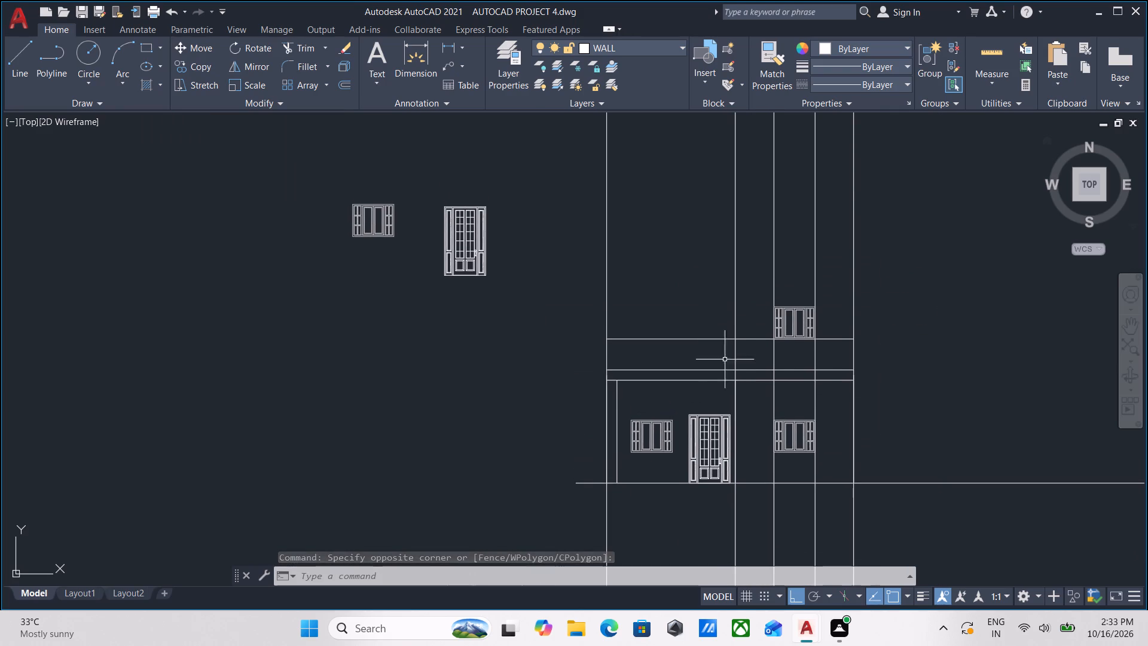
Erase the two vertical construction lines projected from the edges of the kitchen's front window.
{"action": "scroll", "coordinate": [818, 397], "scroll_direction": "up", "scroll_amount": 1}
{"action": "left_click", "coordinate": [828, 395]}
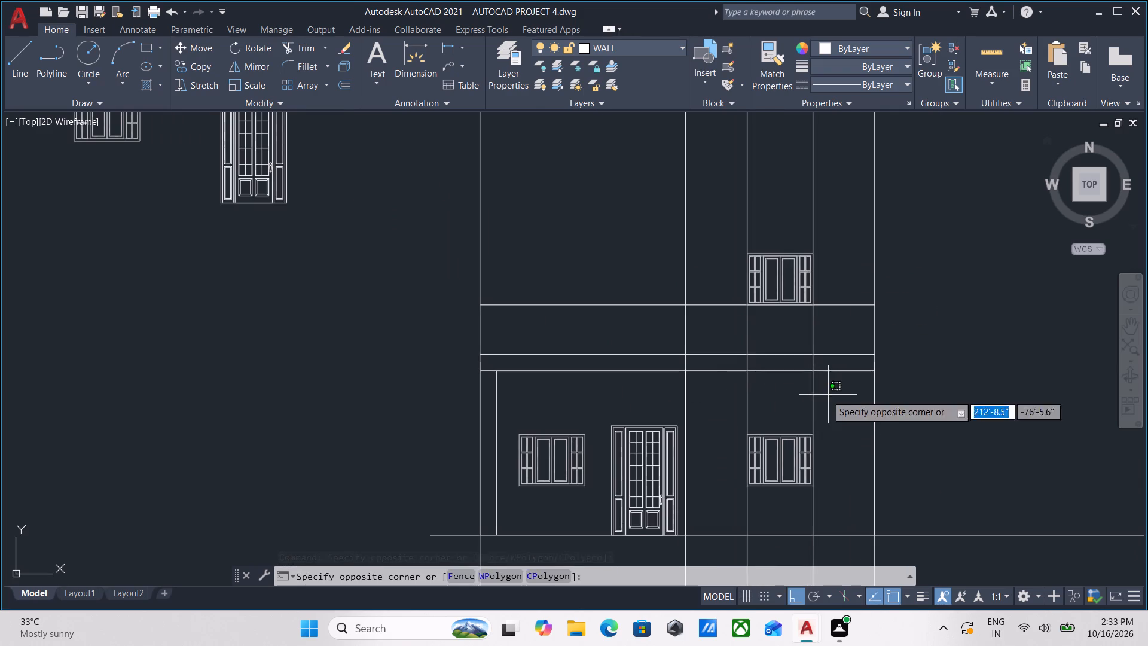
{"action": "left_click", "coordinate": [727, 392]}
{"action": "right_click", "coordinate": [727, 392]}
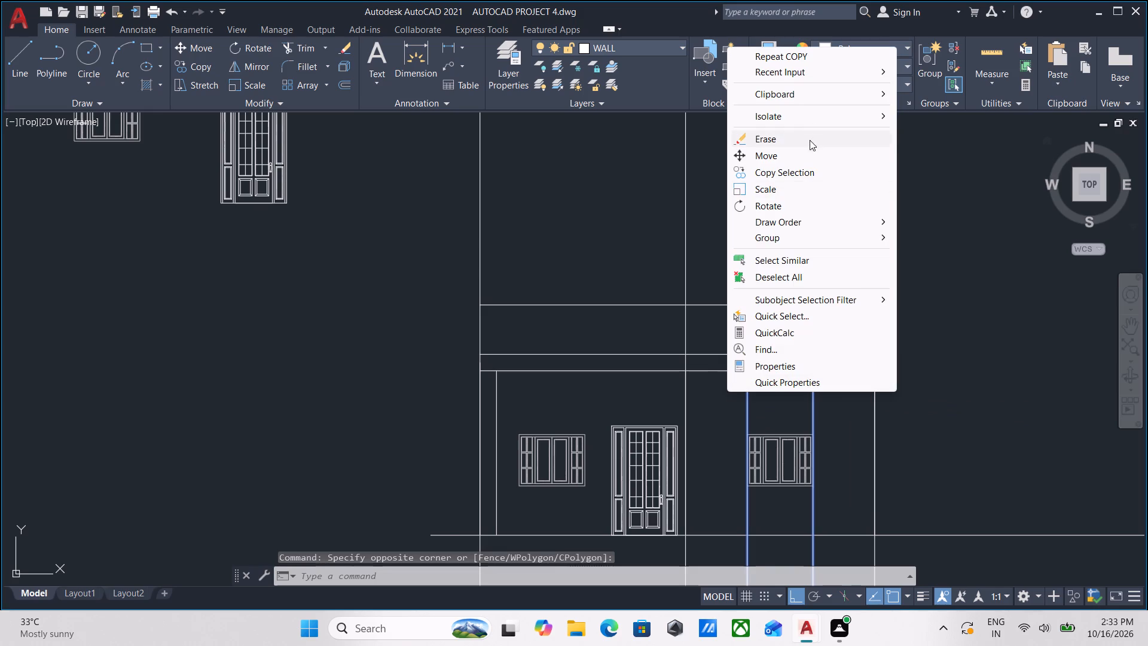
{"action": "left_click", "coordinate": [810, 140]}
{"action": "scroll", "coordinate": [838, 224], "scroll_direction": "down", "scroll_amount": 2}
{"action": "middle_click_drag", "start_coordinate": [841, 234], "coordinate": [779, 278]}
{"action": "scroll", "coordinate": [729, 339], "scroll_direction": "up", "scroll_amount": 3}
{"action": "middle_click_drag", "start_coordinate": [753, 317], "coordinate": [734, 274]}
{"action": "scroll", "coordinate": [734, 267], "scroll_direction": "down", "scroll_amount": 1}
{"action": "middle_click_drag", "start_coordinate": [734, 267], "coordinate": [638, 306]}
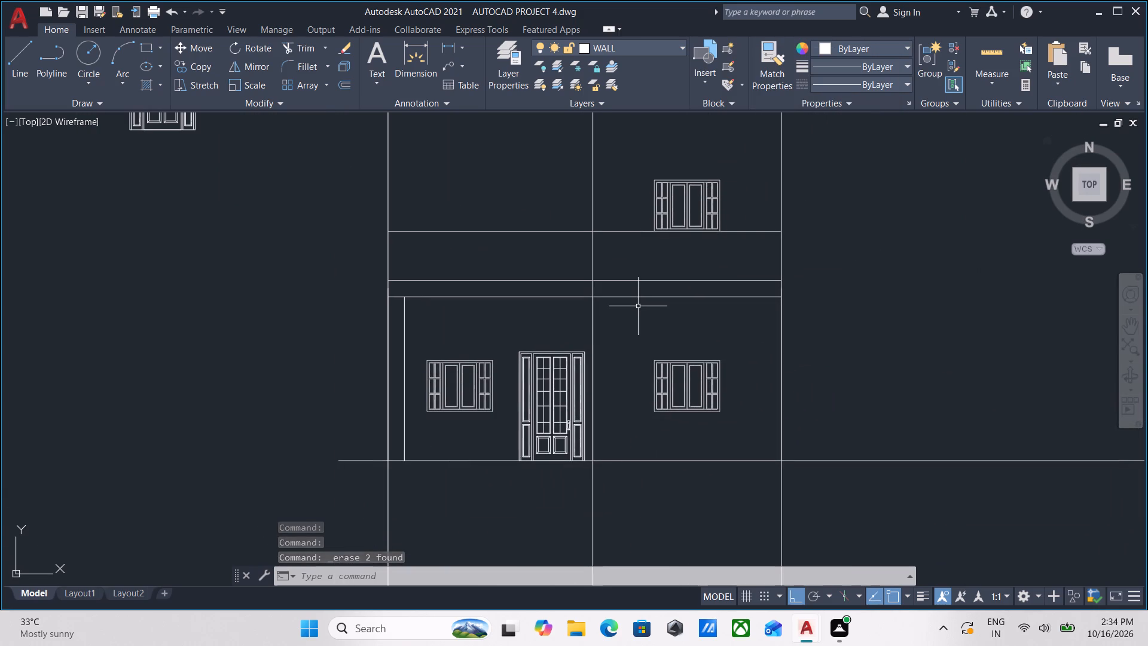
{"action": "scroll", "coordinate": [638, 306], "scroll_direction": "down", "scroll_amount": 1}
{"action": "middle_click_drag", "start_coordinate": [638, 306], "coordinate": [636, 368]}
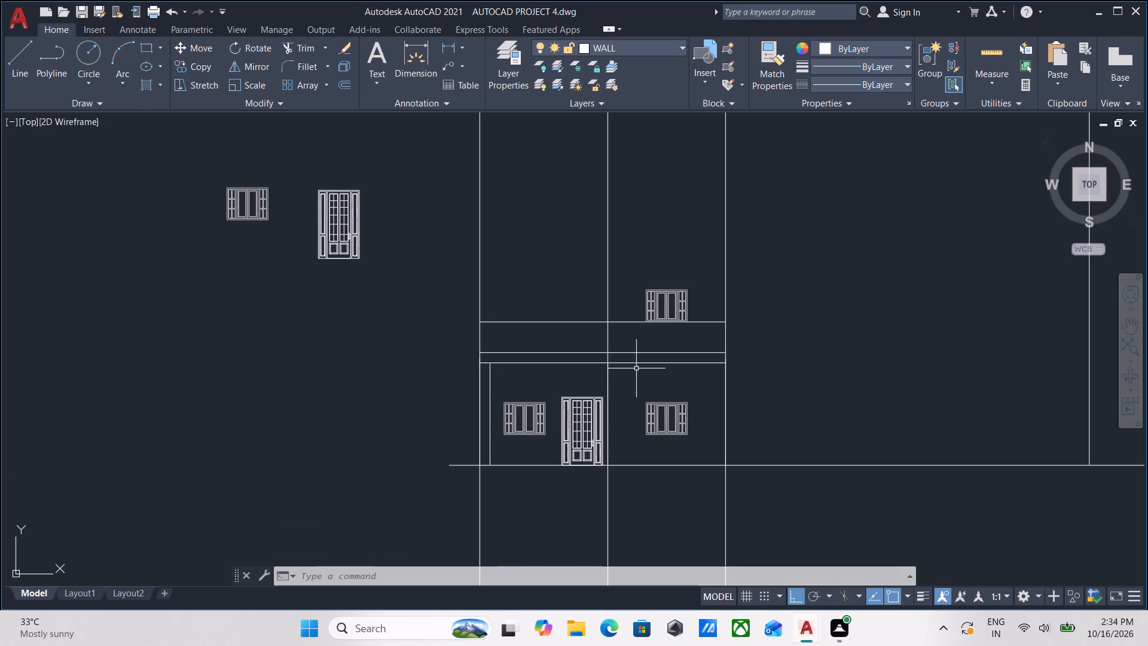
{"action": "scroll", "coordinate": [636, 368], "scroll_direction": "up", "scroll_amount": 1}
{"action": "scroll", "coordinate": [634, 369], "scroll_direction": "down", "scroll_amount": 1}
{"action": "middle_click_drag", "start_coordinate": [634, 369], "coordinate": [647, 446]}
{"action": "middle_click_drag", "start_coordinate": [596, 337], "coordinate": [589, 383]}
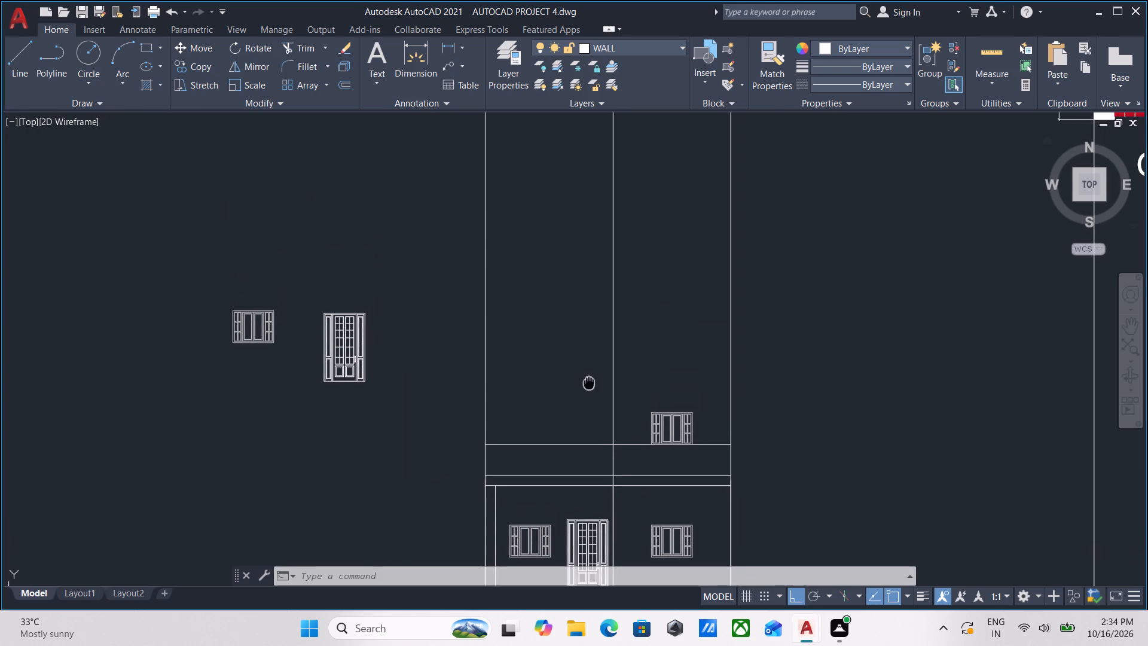
Trim the first-floor sill-level line between the middle vertical construction line and the right window.
{"action": "middle_click_drag", "start_coordinate": [589, 383], "coordinate": [588, 385]}
{"action": "scroll", "coordinate": [634, 336], "scroll_direction": "down", "scroll_amount": 1}
{"action": "middle_click_drag", "start_coordinate": [634, 336], "coordinate": [649, 389]}
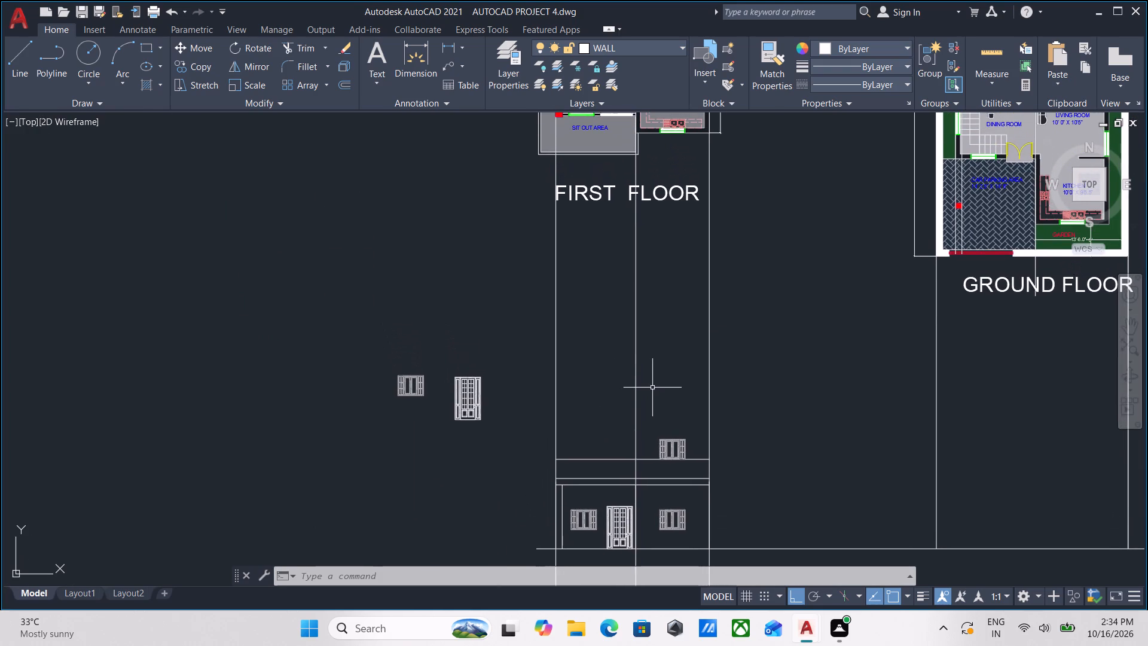
{"action": "scroll", "coordinate": [642, 480], "scroll_direction": "up", "scroll_amount": 3}
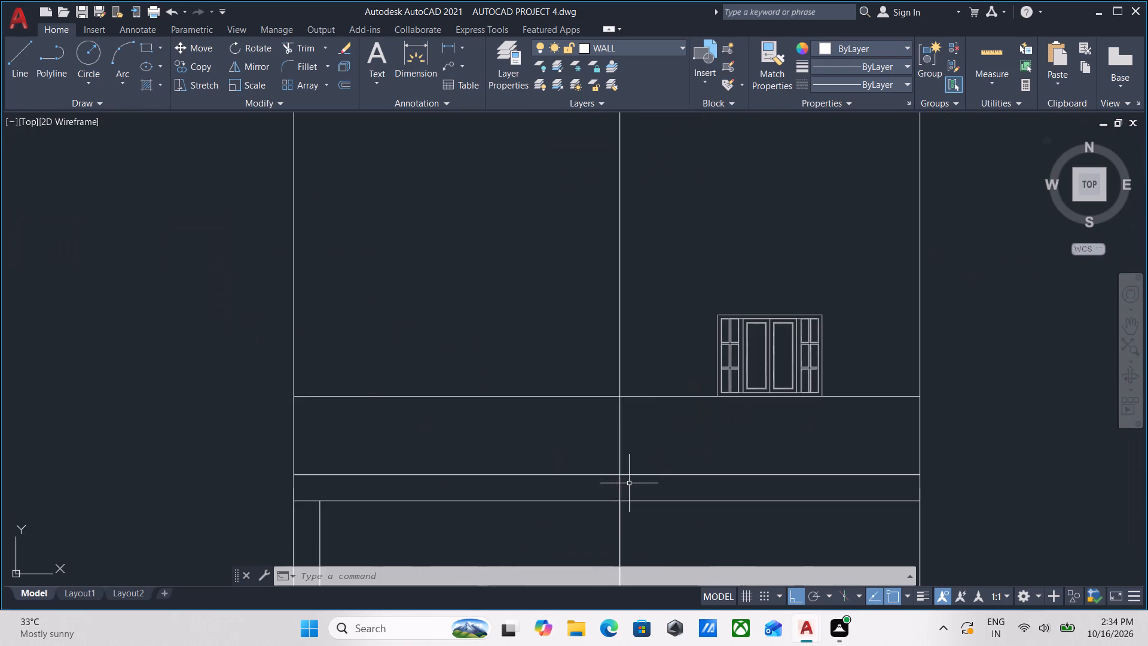
{"action": "scroll", "coordinate": [654, 425], "scroll_direction": "down", "scroll_amount": 1}
{"action": "middle_click_drag", "start_coordinate": [654, 425], "coordinate": [662, 416]}
{"action": "scroll", "coordinate": [670, 409], "scroll_direction": "down", "scroll_amount": 2}
{"action": "middle_click_drag", "start_coordinate": [670, 409], "coordinate": [674, 378]}
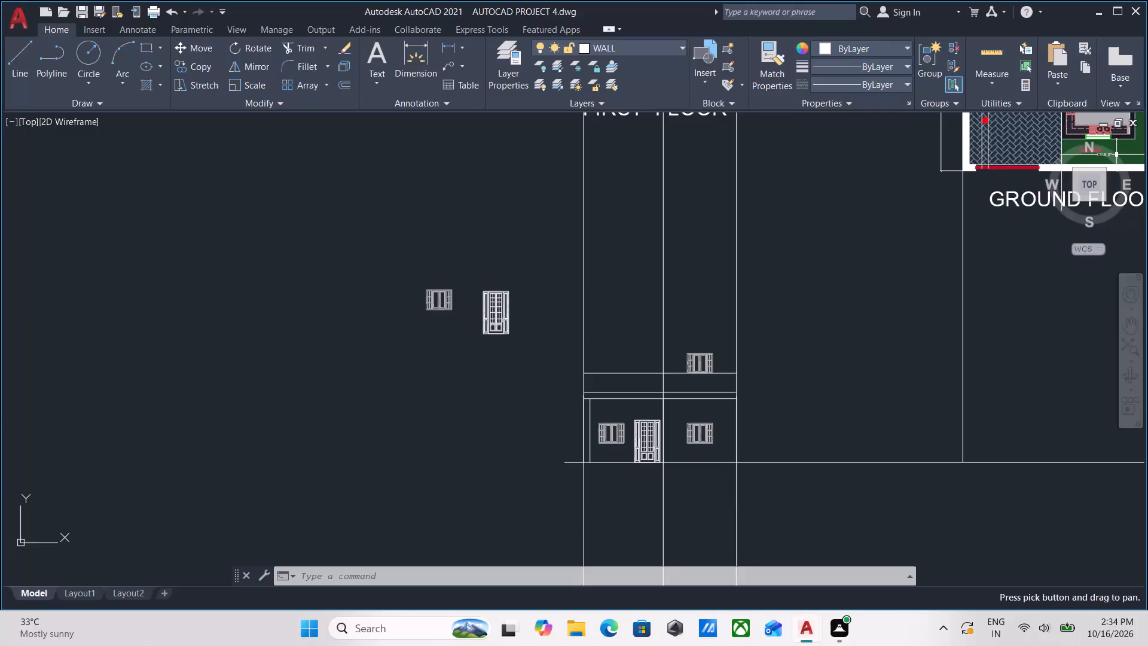
{"action": "scroll", "coordinate": [674, 378], "scroll_direction": "up", "scroll_amount": 3}
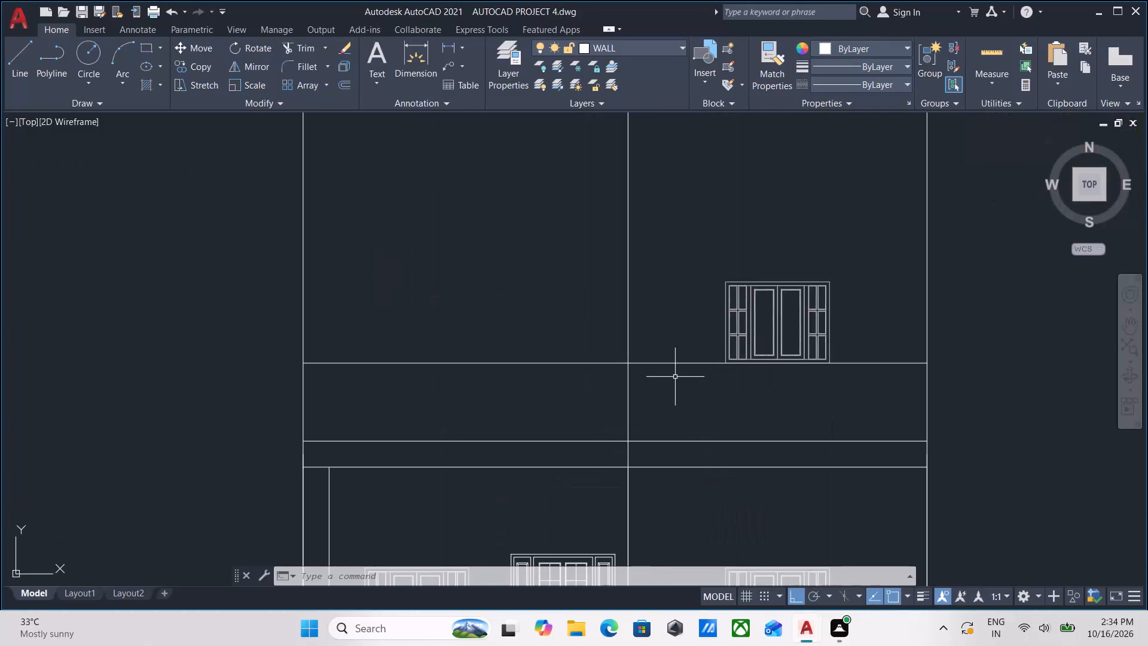
{"action": "type", "text": "tr"}
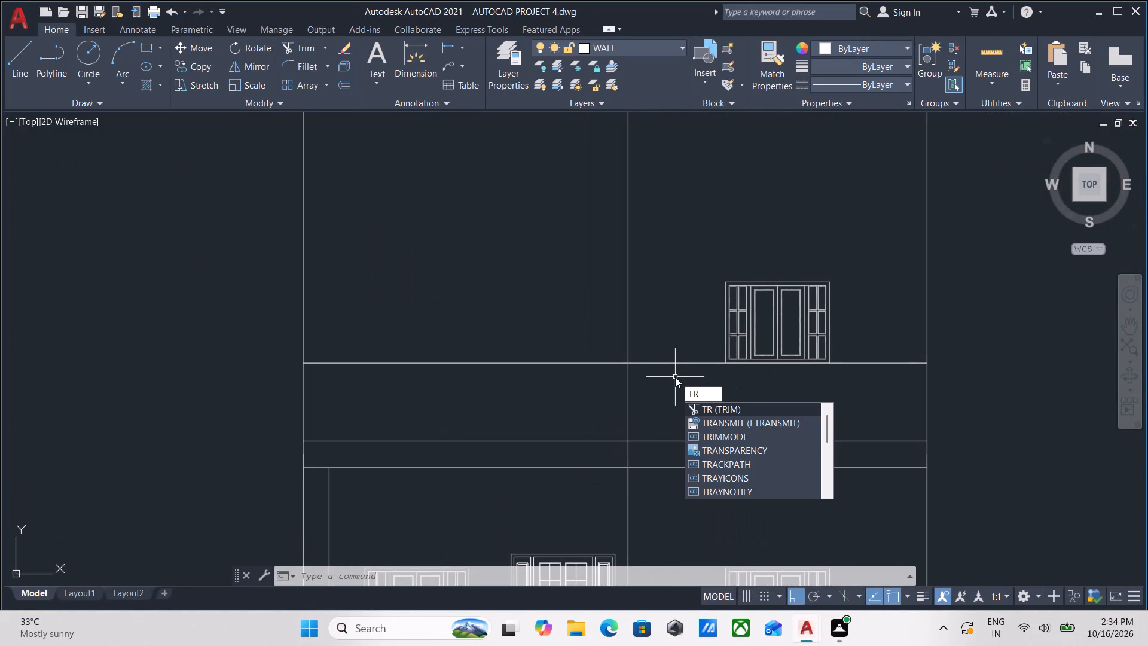
{"action": "key", "text": "Return"}
{"action": "left_click", "coordinate": [674, 377]}
{"action": "left_click", "coordinate": [677, 302]}
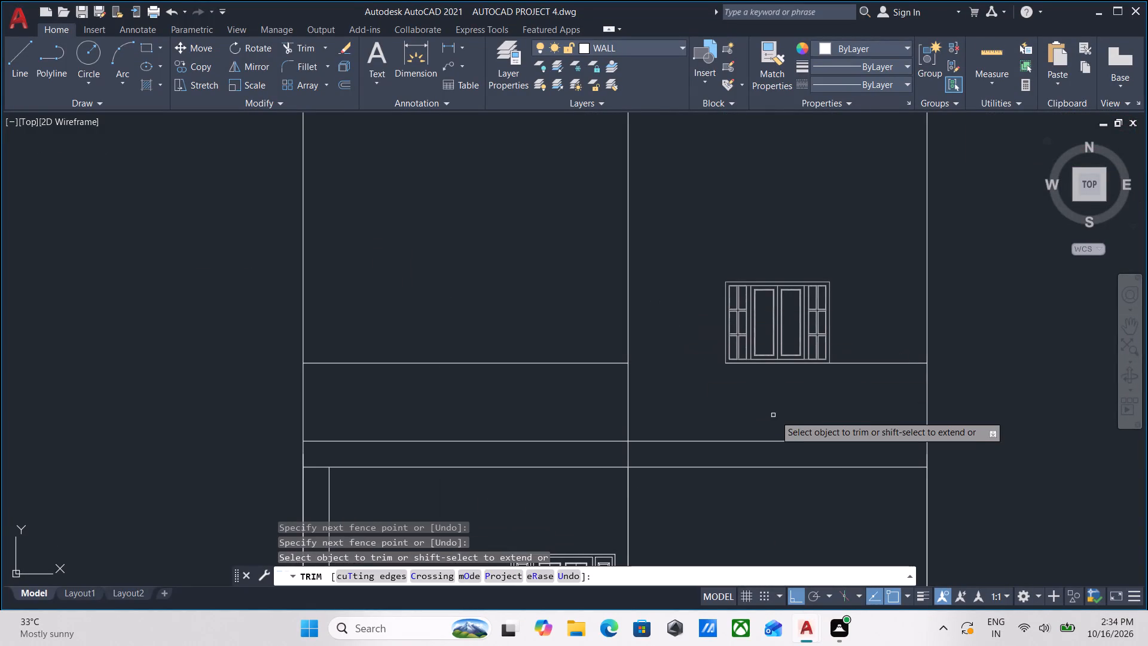
{"action": "key", "text": "Escape"}
{"action": "key", "text": "Escape"}
Erase the leftover piece of sill-level line running from under the first-floor right window to the right wall line.
{"action": "scroll", "coordinate": [857, 397], "scroll_direction": "up", "scroll_amount": 1}
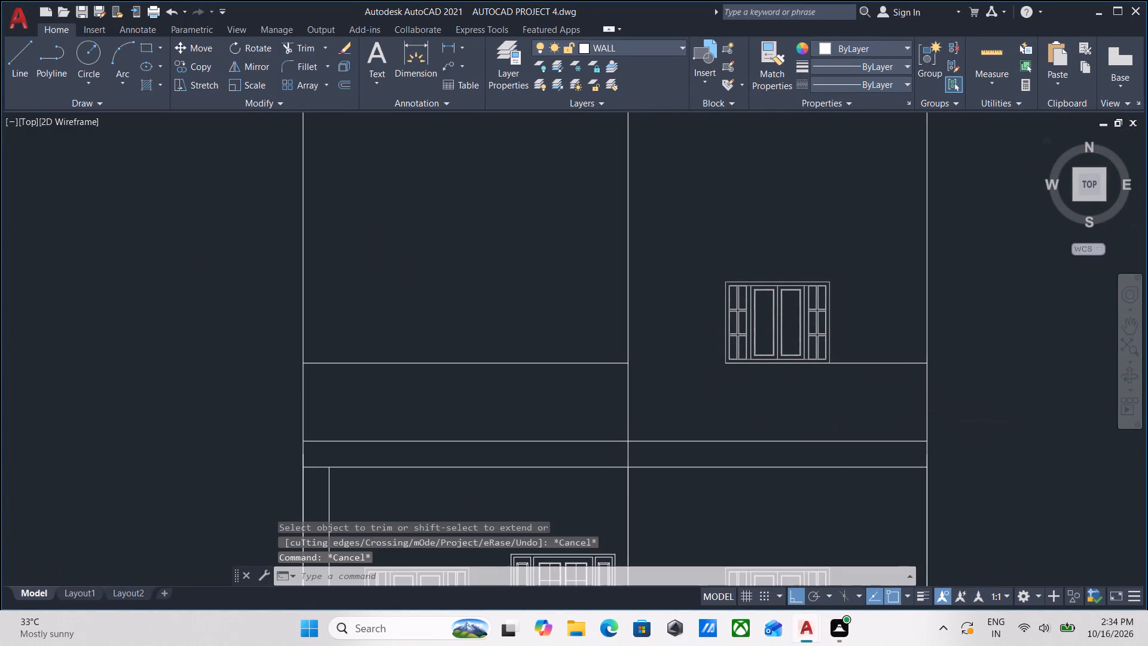
{"action": "scroll", "coordinate": [859, 395], "scroll_direction": "up", "scroll_amount": 1}
{"action": "left_click_drag", "start_coordinate": [889, 371], "coordinate": [887, 358]}
{"action": "left_click", "coordinate": [861, 219]}
{"action": "right_click", "coordinate": [861, 219]}
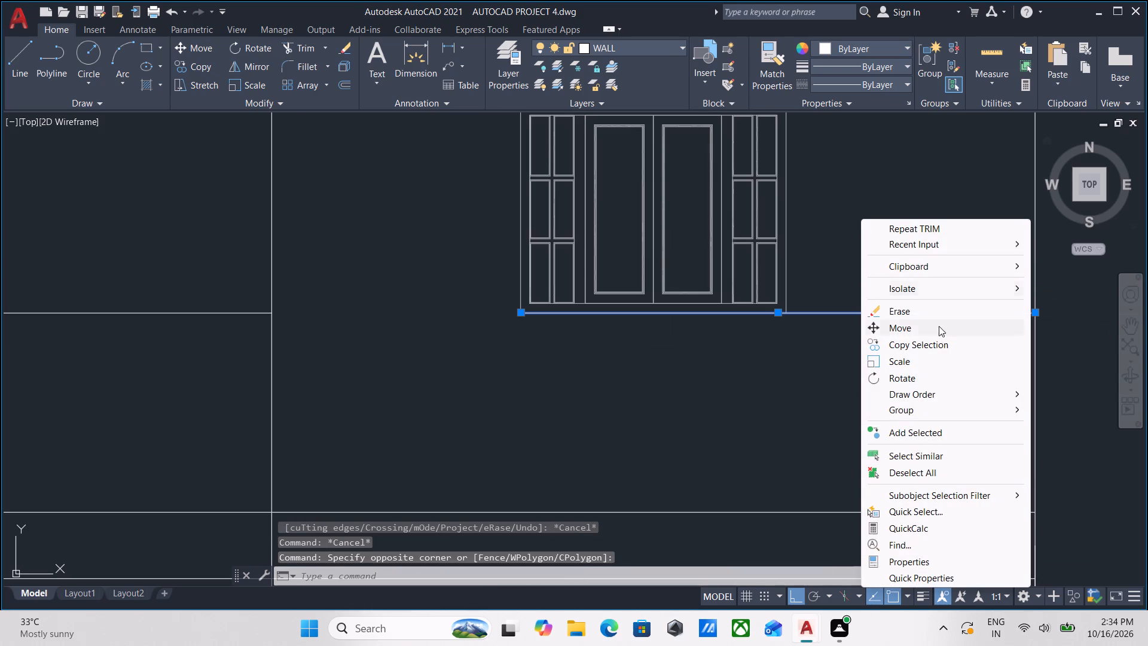
{"action": "left_click", "coordinate": [934, 307]}
Examine the first-floor part of the elevation around the remaining sill line and the openings below it.
{"action": "scroll", "coordinate": [934, 307], "scroll_direction": "down", "scroll_amount": 3}
{"action": "middle_click_drag", "start_coordinate": [884, 325], "coordinate": [880, 314]}
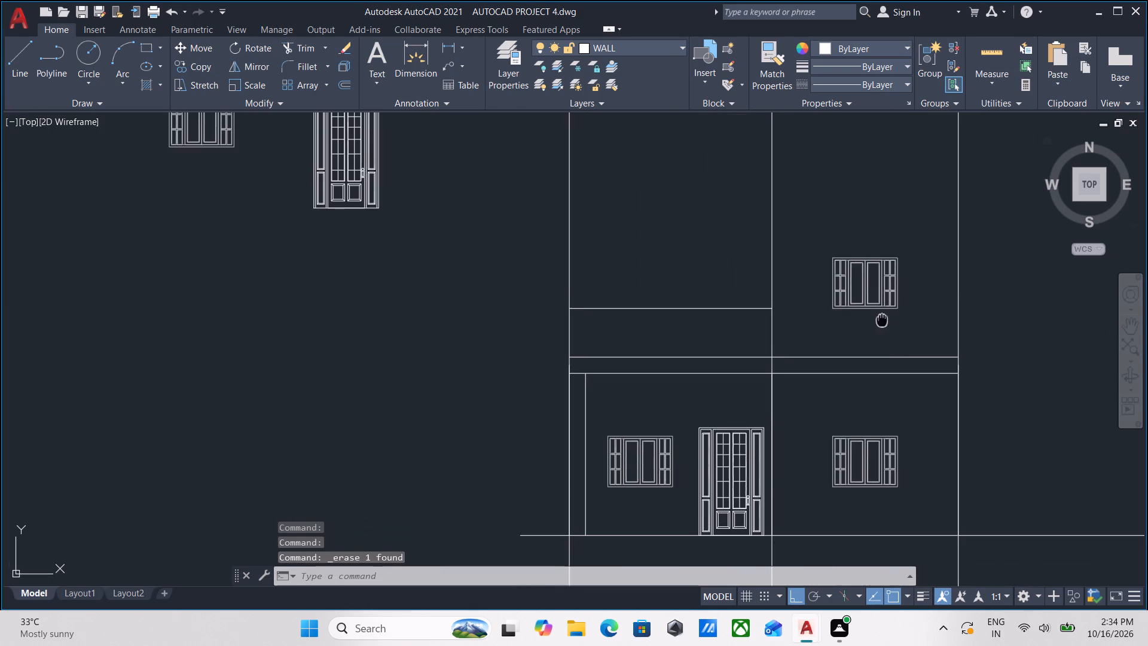
{"action": "middle_click_drag", "start_coordinate": [880, 314], "coordinate": [887, 273]}
{"action": "scroll", "coordinate": [811, 292], "scroll_direction": "down", "scroll_amount": 1}
{"action": "middle_click_drag", "start_coordinate": [811, 292], "coordinate": [800, 333]}
{"action": "middle_click_drag", "start_coordinate": [801, 287], "coordinate": [796, 341]}
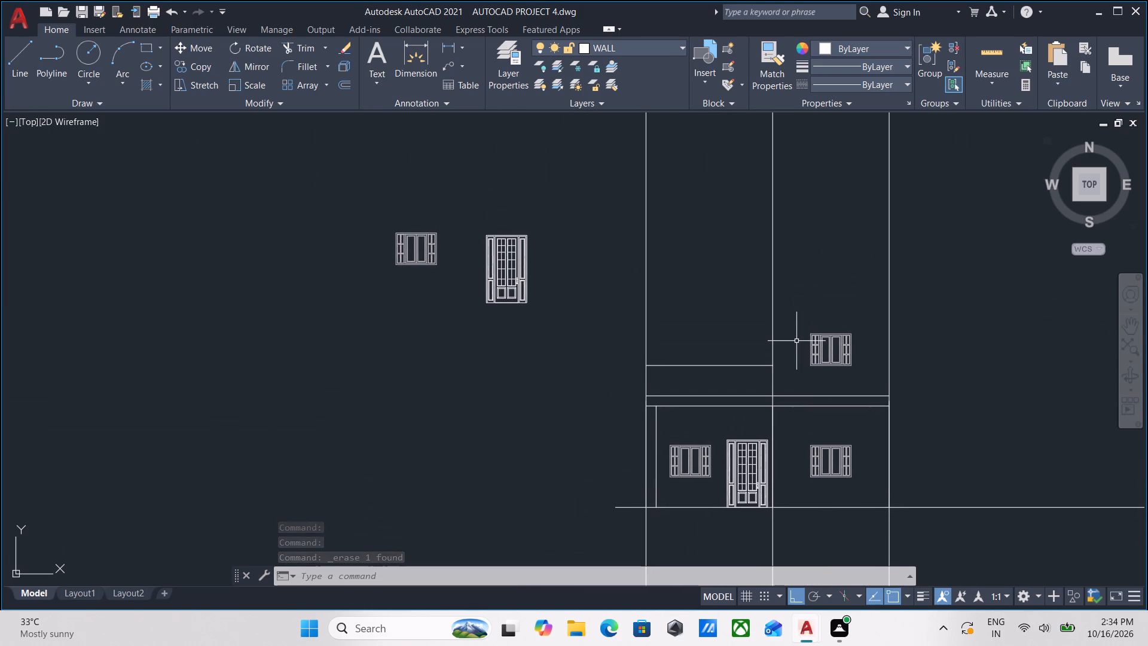
{"action": "middle_click_drag", "start_coordinate": [796, 341], "coordinate": [800, 380]}
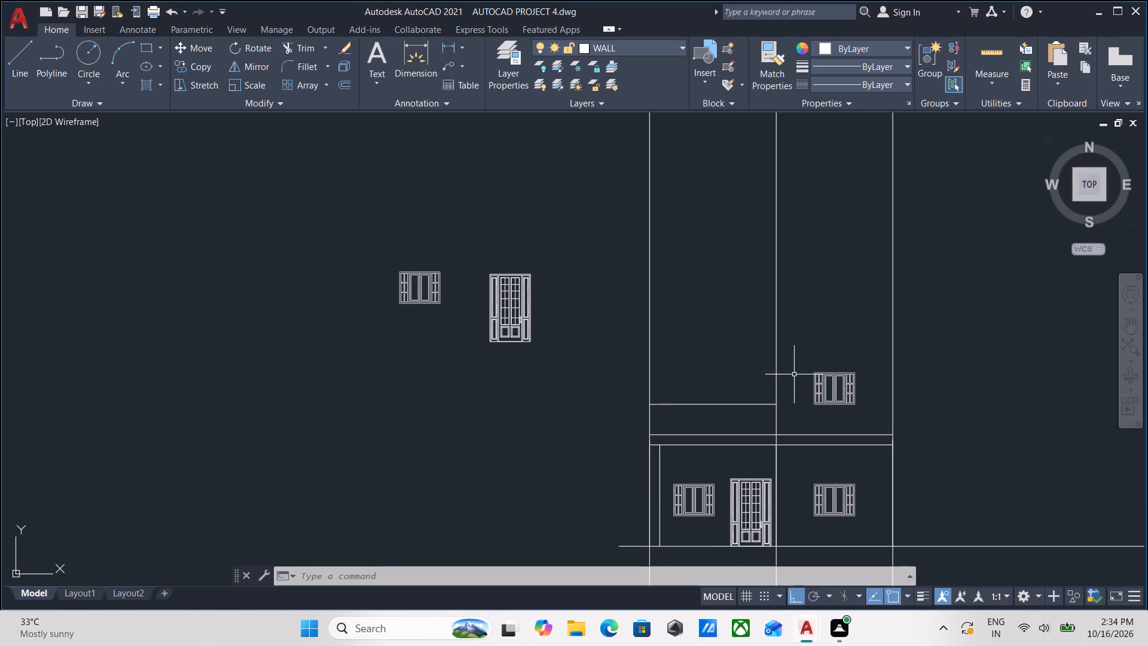
{"action": "middle_click_drag", "start_coordinate": [793, 374], "coordinate": [793, 307]}
{"action": "middle_click_drag", "start_coordinate": [731, 313], "coordinate": [721, 328]}
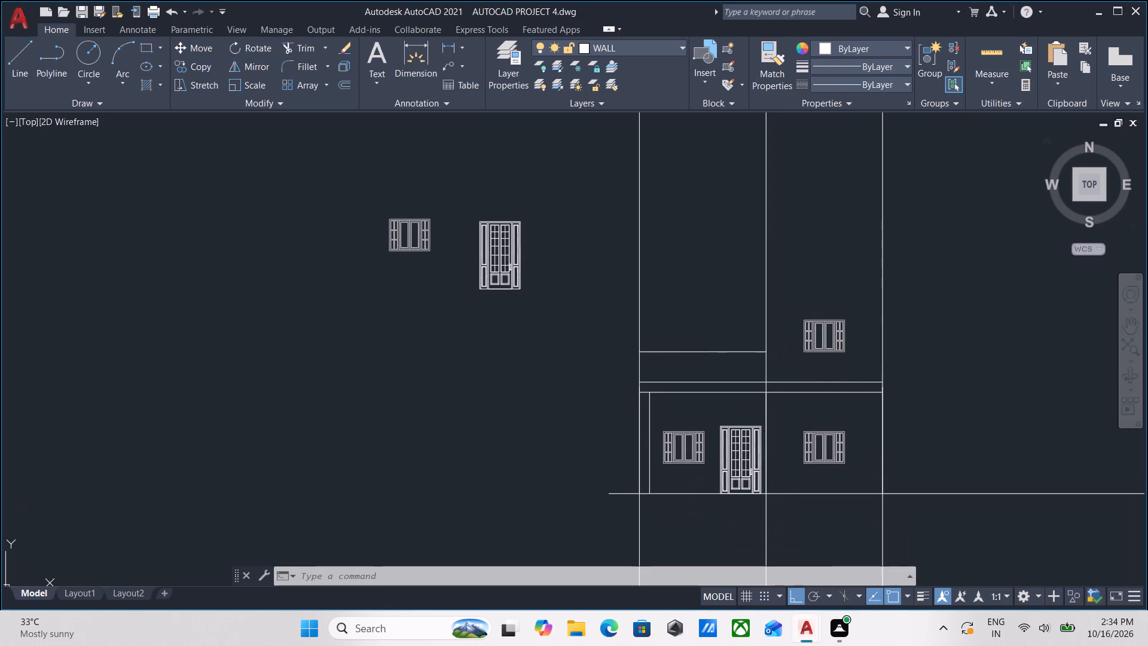
Draw a vertical construction line through the left edge of the sit-out area's sliding door in the first-floor plan, down across the elevation.
{"action": "scroll", "coordinate": [758, 318], "scroll_direction": "down", "scroll_amount": 1}
{"action": "middle_click_drag", "start_coordinate": [758, 318], "coordinate": [716, 398]}
{"action": "scroll", "coordinate": [707, 332], "scroll_direction": "down", "scroll_amount": 1}
{"action": "middle_click_drag", "start_coordinate": [692, 423], "coordinate": [692, 441]}
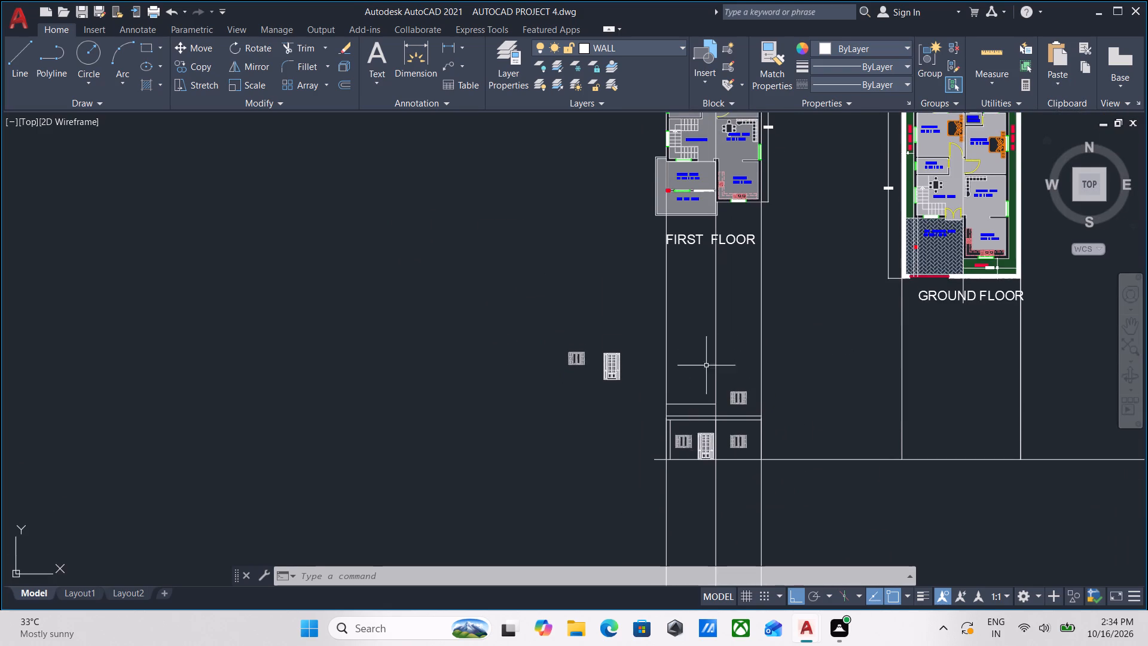
{"action": "scroll", "coordinate": [703, 342], "scroll_direction": "up", "scroll_amount": 1}
{"action": "middle_click_drag", "start_coordinate": [699, 337], "coordinate": [689, 454]}
{"action": "scroll", "coordinate": [712, 303], "scroll_direction": "up", "scroll_amount": 1}
{"action": "scroll", "coordinate": [708, 324], "scroll_direction": "down", "scroll_amount": 1}
{"action": "middle_click_drag", "start_coordinate": [708, 325], "coordinate": [711, 428]}
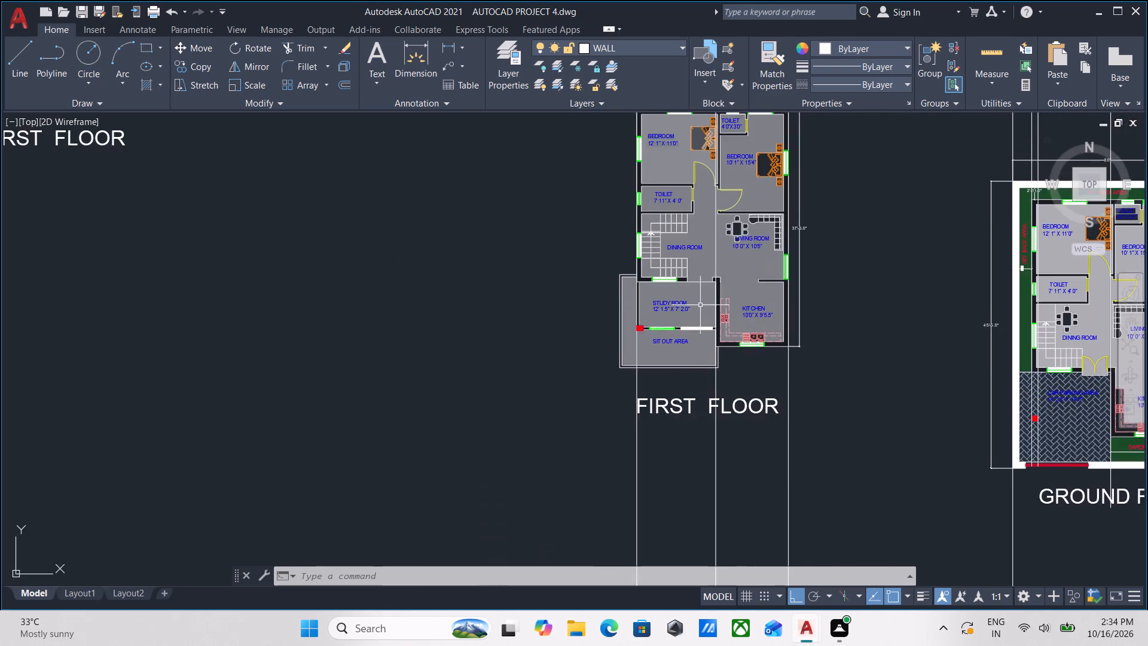
{"action": "scroll", "coordinate": [700, 304], "scroll_direction": "up", "scroll_amount": 3}
{"action": "middle_click_drag", "start_coordinate": [684, 352], "coordinate": [709, 275]}
{"action": "scroll", "coordinate": [684, 400], "scroll_direction": "up", "scroll_amount": 1}
{"action": "middle_click_drag", "start_coordinate": [691, 440], "coordinate": [723, 367]}
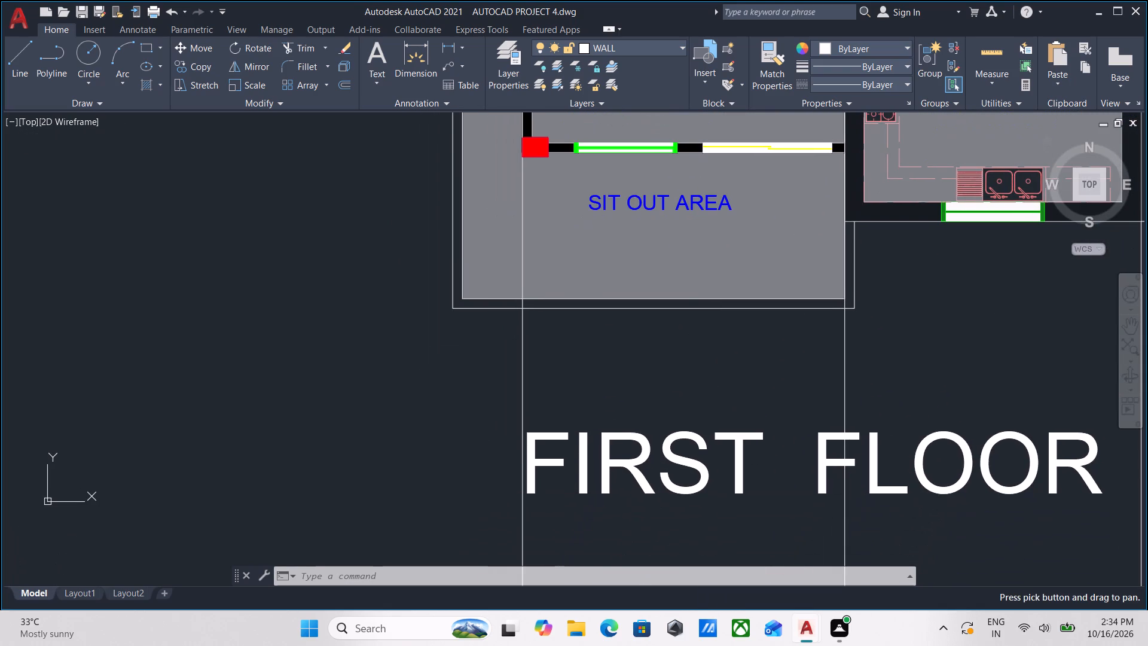
{"action": "type", "text": "xl"}
{"action": "key", "text": "Return"}
{"action": "scroll", "coordinate": [746, 178], "scroll_direction": "up", "scroll_amount": 1}
{"action": "middle_click_drag", "start_coordinate": [747, 193], "coordinate": [754, 249]}
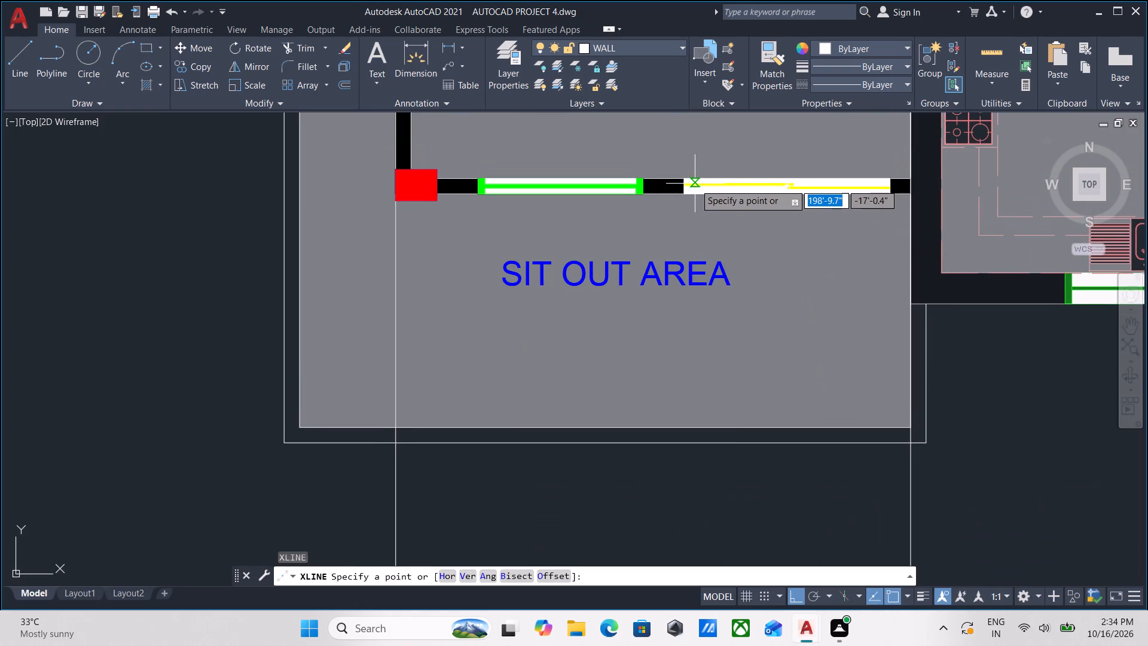
{"action": "scroll", "coordinate": [693, 184], "scroll_direction": "up", "scroll_amount": 1}
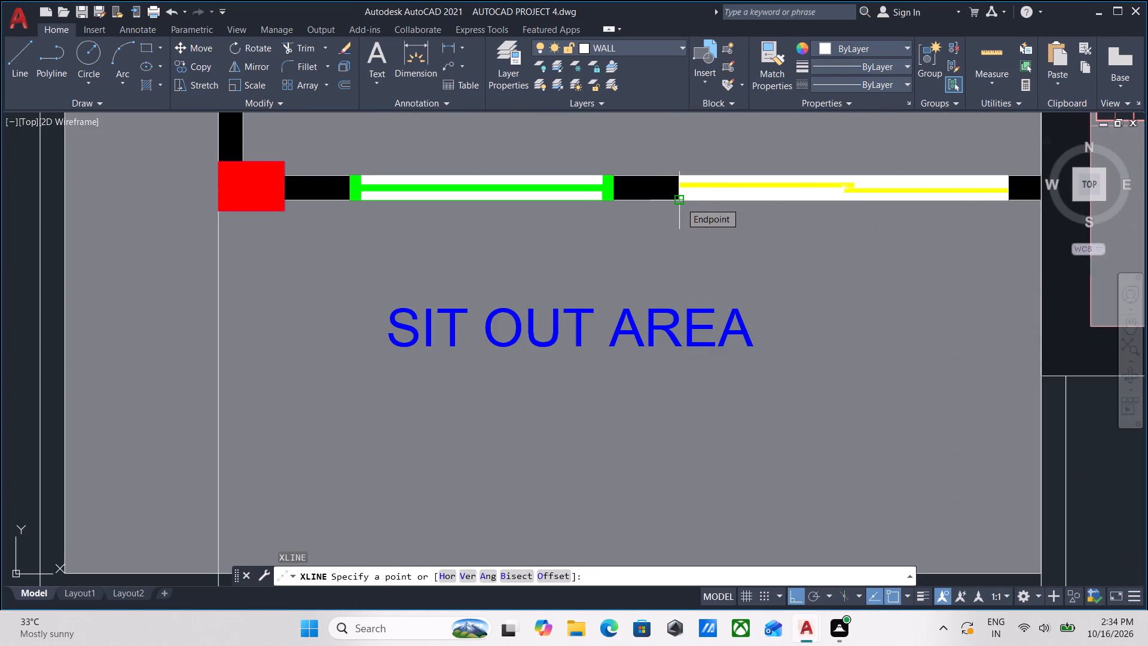
{"action": "left_click", "coordinate": [680, 202]}
{"action": "middle_click_drag", "start_coordinate": [679, 317], "coordinate": [697, 173]}
{"action": "scroll", "coordinate": [698, 185], "scroll_direction": "down", "scroll_amount": 4}
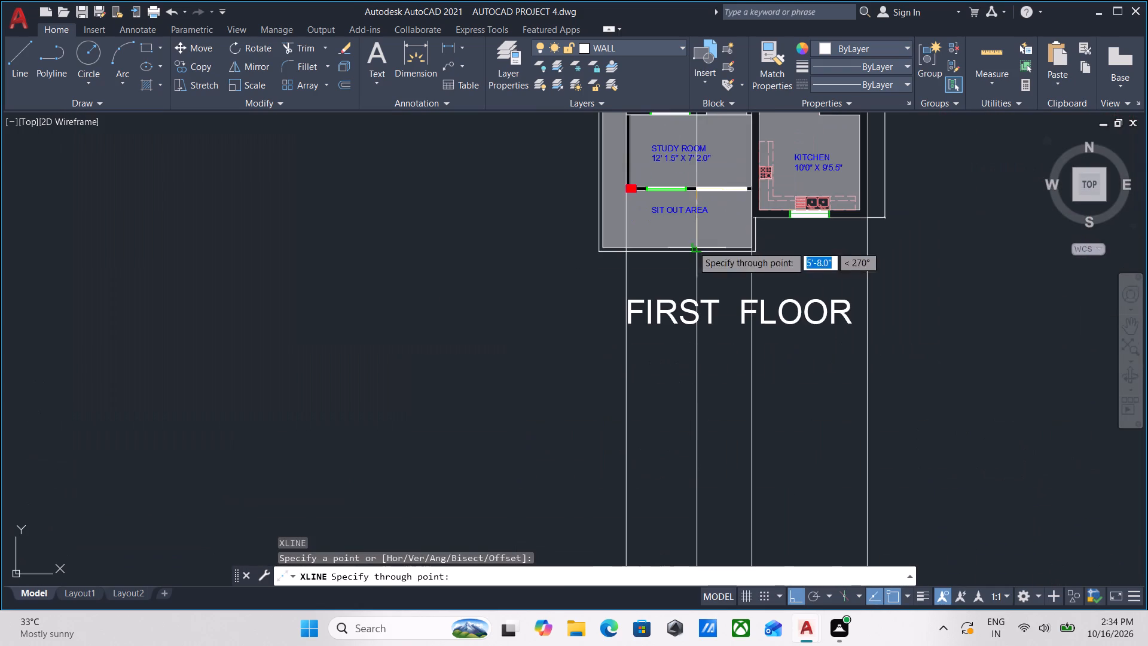
{"action": "middle_click_drag", "start_coordinate": [692, 246], "coordinate": [711, 89]}
{"action": "middle_click_drag", "start_coordinate": [709, 236], "coordinate": [713, 91]}
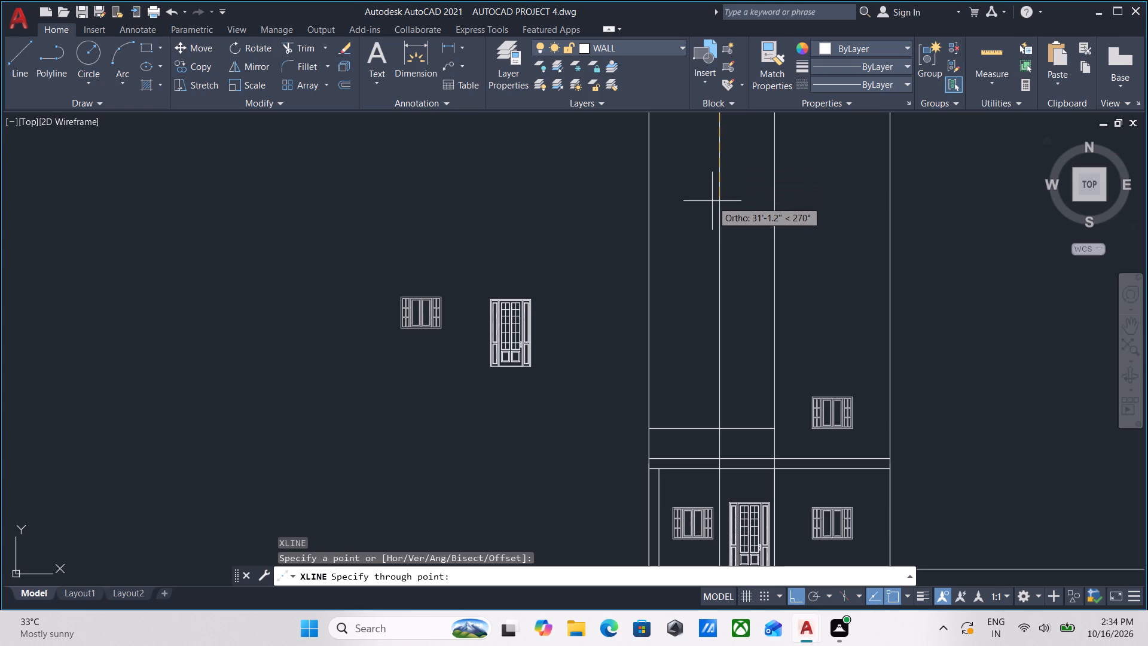
{"action": "left_click", "coordinate": [712, 201]}
{"action": "scroll", "coordinate": [712, 201], "scroll_direction": "down", "scroll_amount": 2}
{"action": "middle_click_drag", "start_coordinate": [712, 201], "coordinate": [716, 342]}
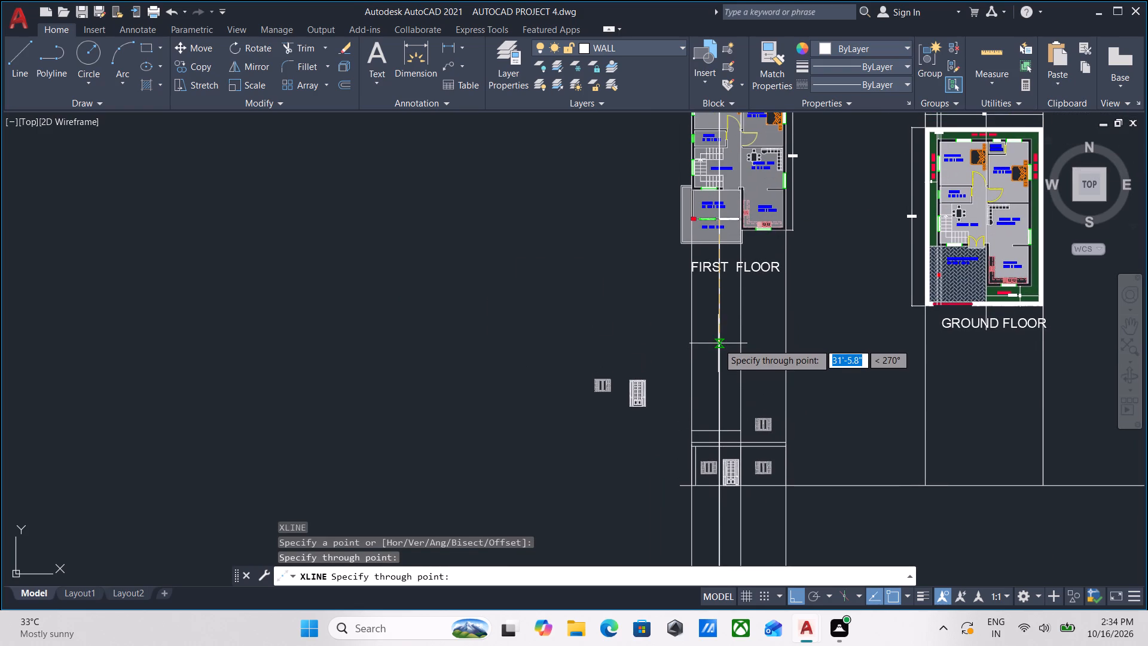
{"action": "key", "text": "Escape"}
Draw a vertical construction line through the right edge of the same sit-out sliding door, down across the elevation.
{"action": "scroll", "coordinate": [728, 282], "scroll_direction": "up", "scroll_amount": 1}
{"action": "middle_click_drag", "start_coordinate": [728, 282], "coordinate": [724, 346]}
{"action": "scroll", "coordinate": [724, 344], "scroll_direction": "up", "scroll_amount": 1}
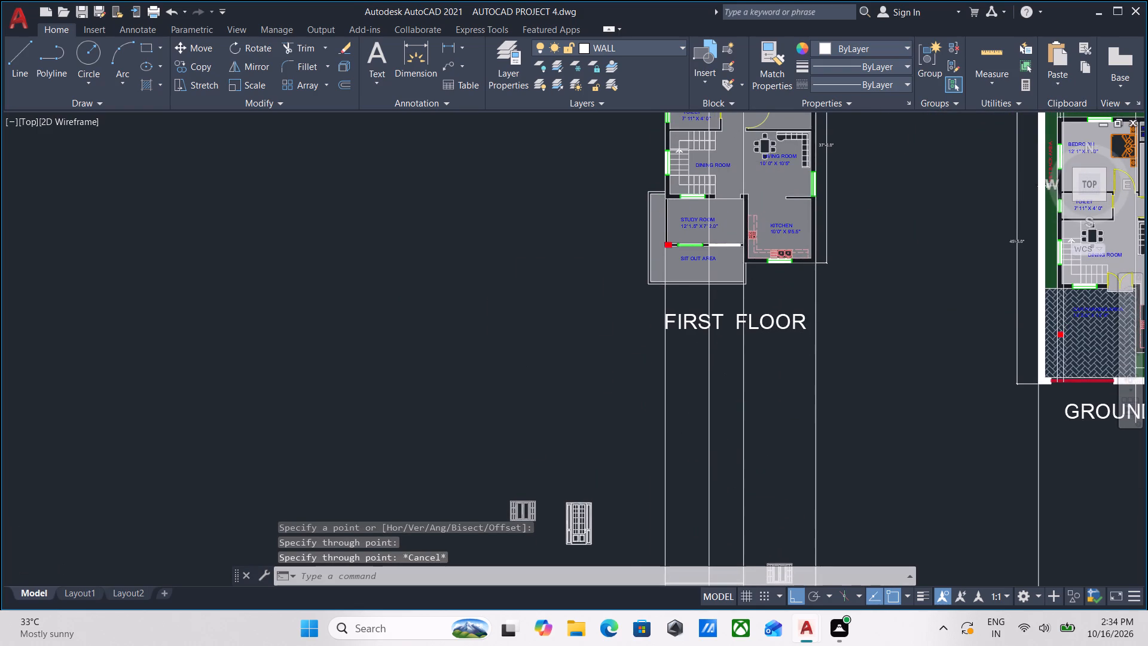
{"action": "type", "text": "xl"}
{"action": "key", "text": "Return"}
{"action": "scroll", "coordinate": [753, 188], "scroll_direction": "up", "scroll_amount": 2}
{"action": "middle_click_drag", "start_coordinate": [755, 197], "coordinate": [749, 253]}
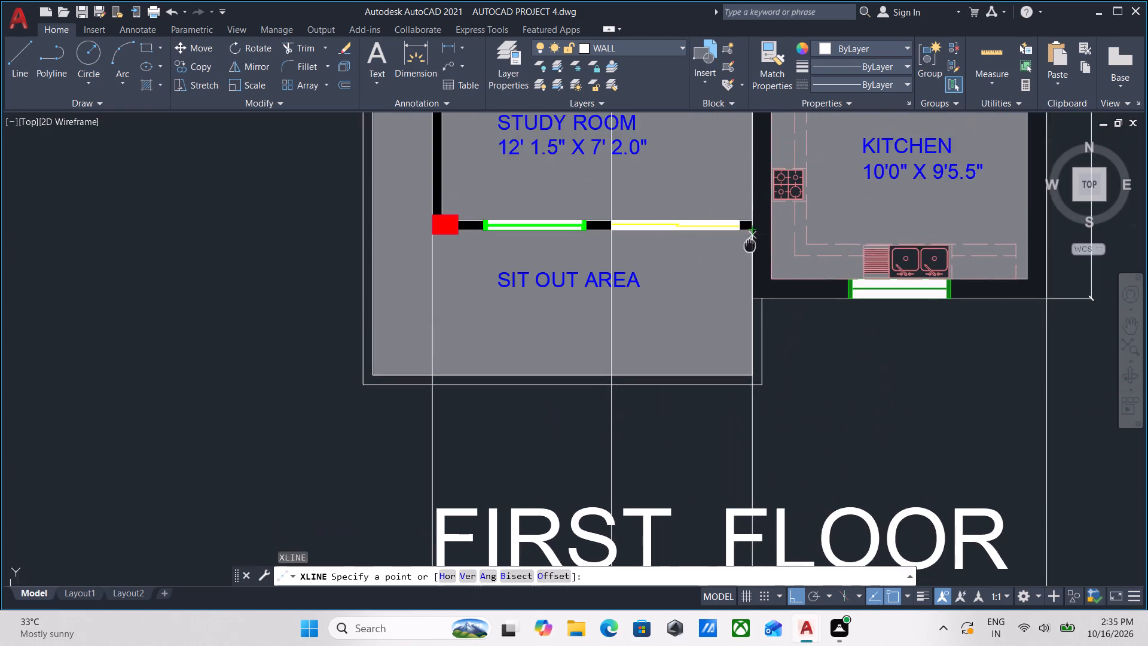
{"action": "middle_click_drag", "start_coordinate": [749, 253], "coordinate": [749, 257]}
{"action": "scroll", "coordinate": [740, 242], "scroll_direction": "up", "scroll_amount": 3}
{"action": "left_click", "coordinate": [734, 276]}
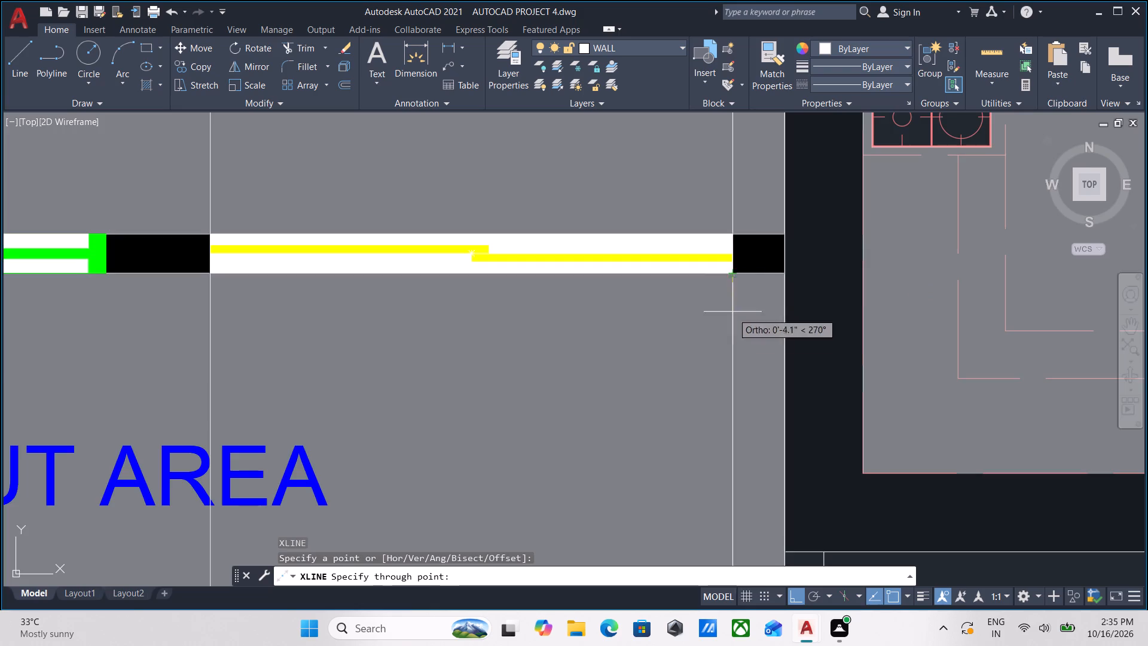
{"action": "scroll", "coordinate": [732, 328], "scroll_direction": "down", "scroll_amount": 2}
{"action": "middle_click_drag", "start_coordinate": [732, 328], "coordinate": [744, 92]}
{"action": "scroll", "coordinate": [749, 185], "scroll_direction": "down", "scroll_amount": 2}
{"action": "middle_click_drag", "start_coordinate": [747, 218], "coordinate": [763, 72]}
{"action": "scroll", "coordinate": [756, 294], "scroll_direction": "down", "scroll_amount": 1}
{"action": "middle_click_drag", "start_coordinate": [756, 294], "coordinate": [771, 150]}
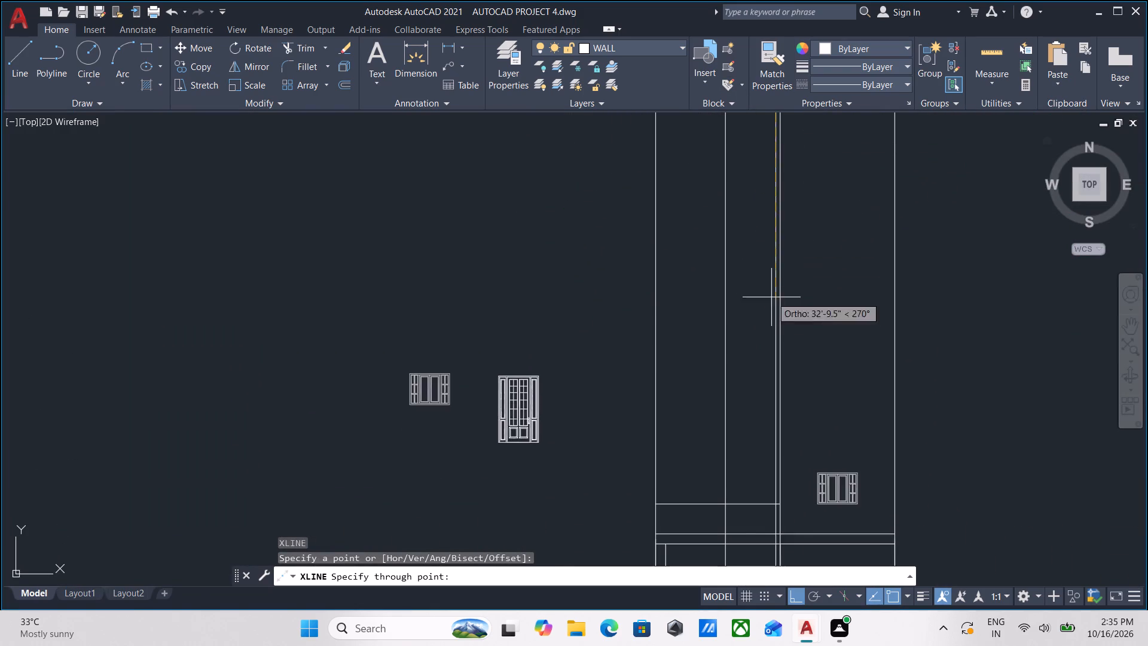
{"action": "scroll", "coordinate": [771, 298], "scroll_direction": "down", "scroll_amount": 1}
{"action": "middle_click_drag", "start_coordinate": [771, 298], "coordinate": [774, 220]}
{"action": "left_click", "coordinate": [770, 298]}
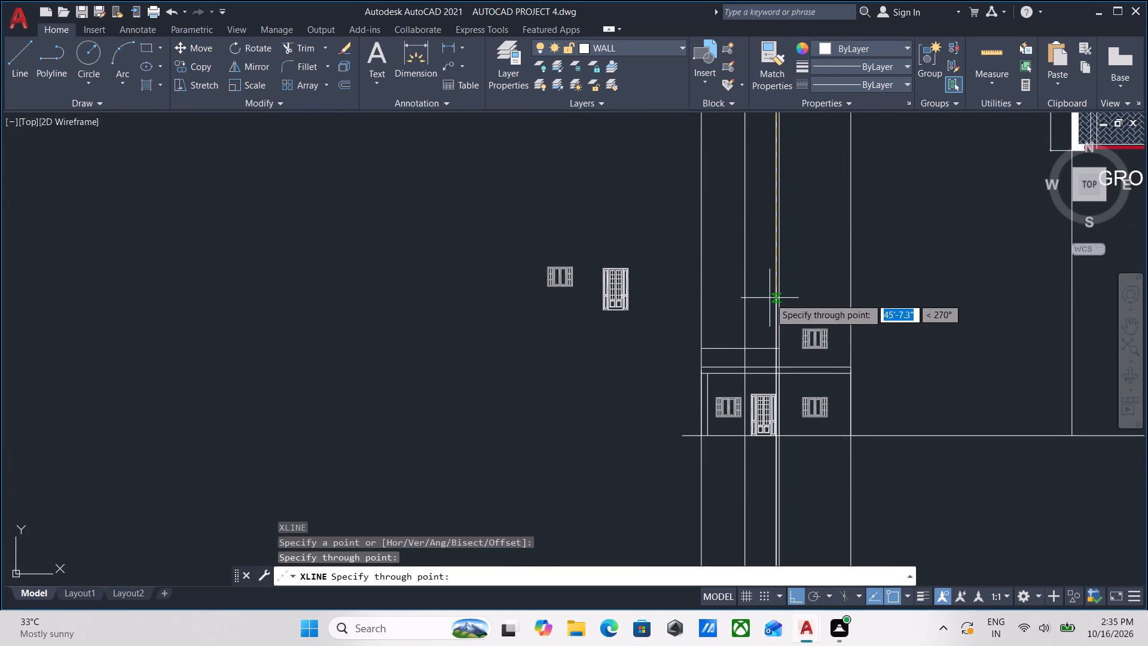
{"action": "key", "text": "Escape"}
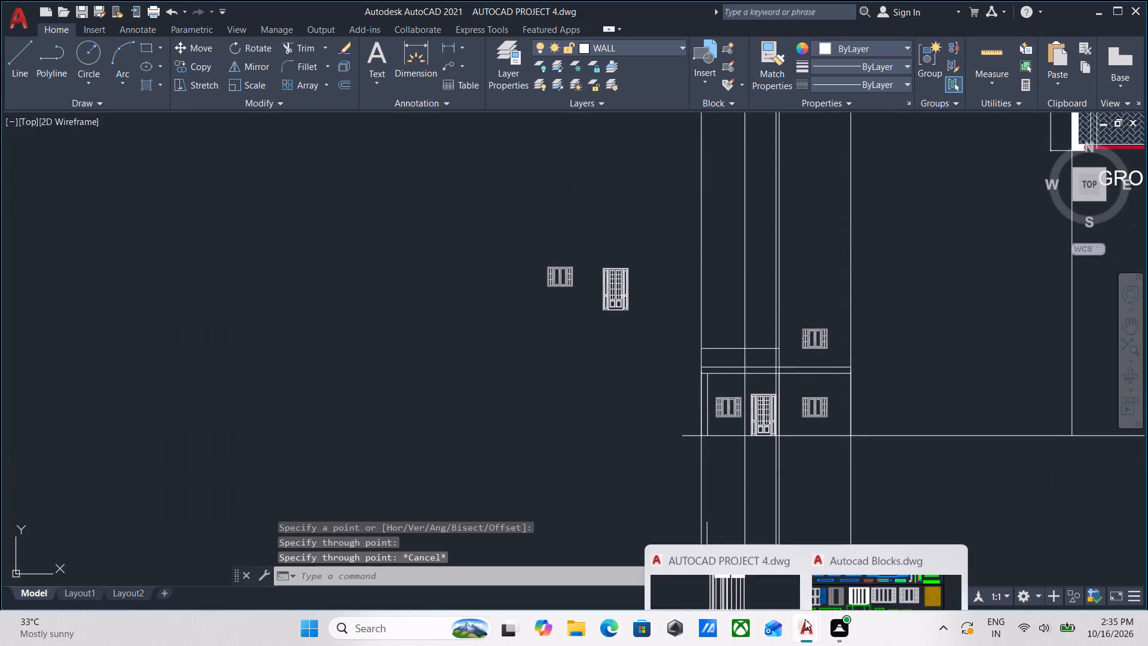
Switch to the Autocad Blocks drawing and look through the Doors, Windows, & Curtains blocks.
{"action": "left_click", "coordinate": [844, 565]}
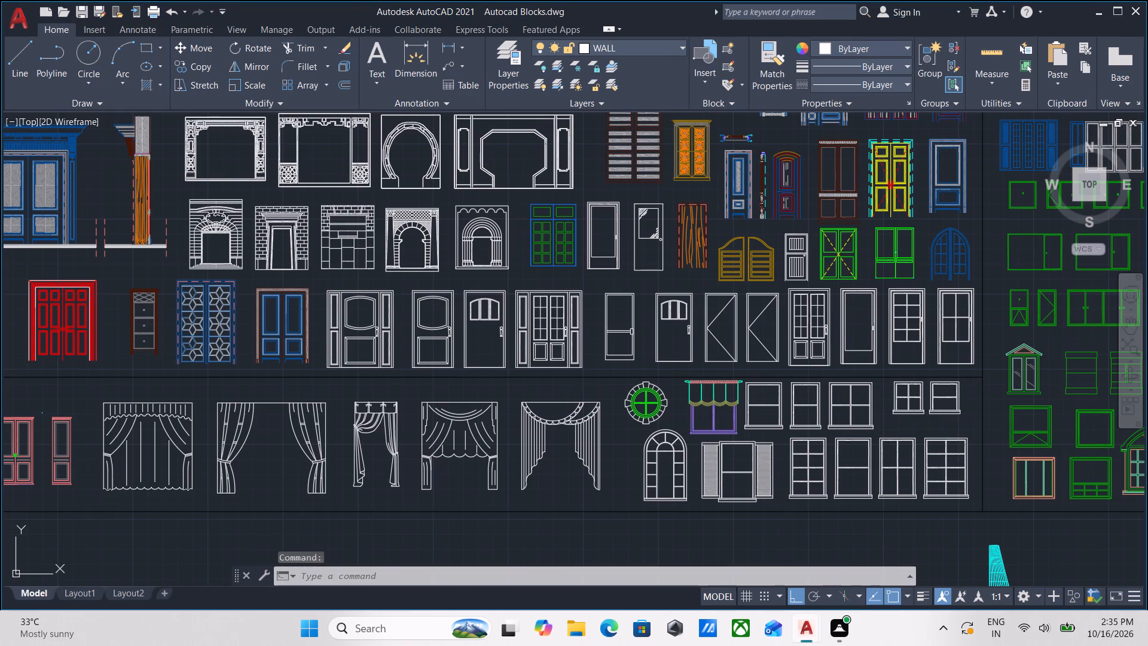
{"action": "scroll", "coordinate": [624, 329], "scroll_direction": "down", "scroll_amount": 2}
{"action": "middle_click_drag", "start_coordinate": [636, 336], "coordinate": [651, 248]}
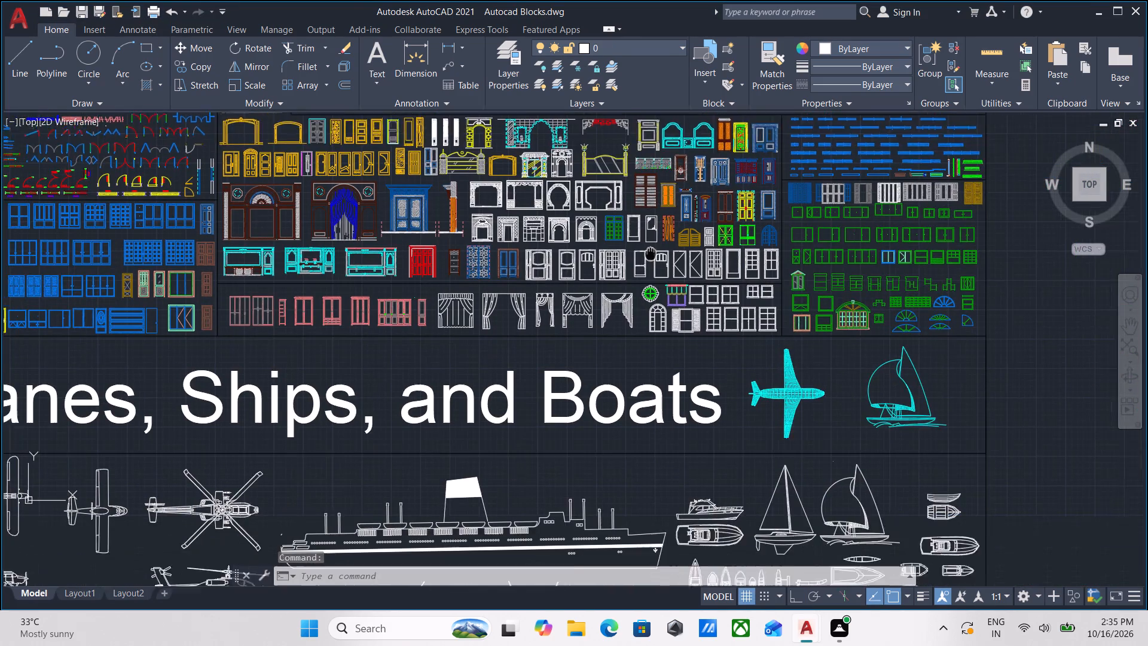
{"action": "middle_click_drag", "start_coordinate": [651, 248], "coordinate": [654, 221]}
{"action": "middle_click_drag", "start_coordinate": [403, 243], "coordinate": [552, 196]}
{"action": "scroll", "coordinate": [423, 236], "scroll_direction": "up", "scroll_amount": 2}
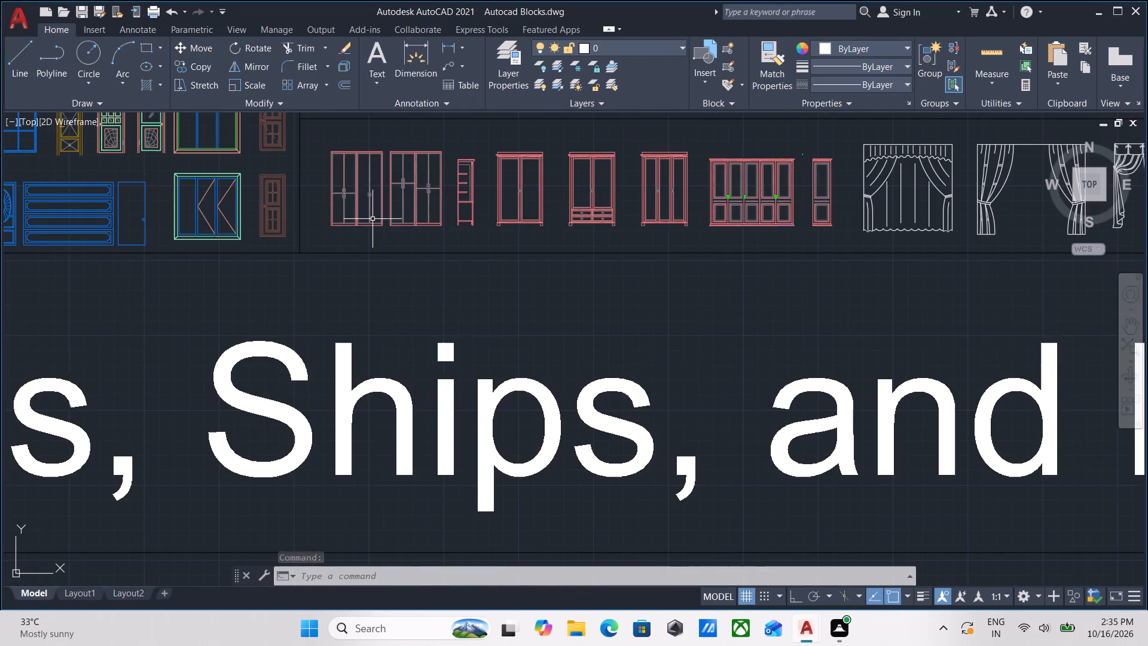
{"action": "scroll", "coordinate": [373, 219], "scroll_direction": "up", "scroll_amount": 1}
{"action": "scroll", "coordinate": [373, 219], "scroll_direction": "down", "scroll_amount": 1}
{"action": "middle_click_drag", "start_coordinate": [373, 219], "coordinate": [472, 361]}
{"action": "scroll", "coordinate": [412, 349], "scroll_direction": "down", "scroll_amount": 2}
{"action": "middle_click_drag", "start_coordinate": [399, 351], "coordinate": [610, 391]}
{"action": "middle_click_drag", "start_coordinate": [629, 258], "coordinate": [498, 370]}
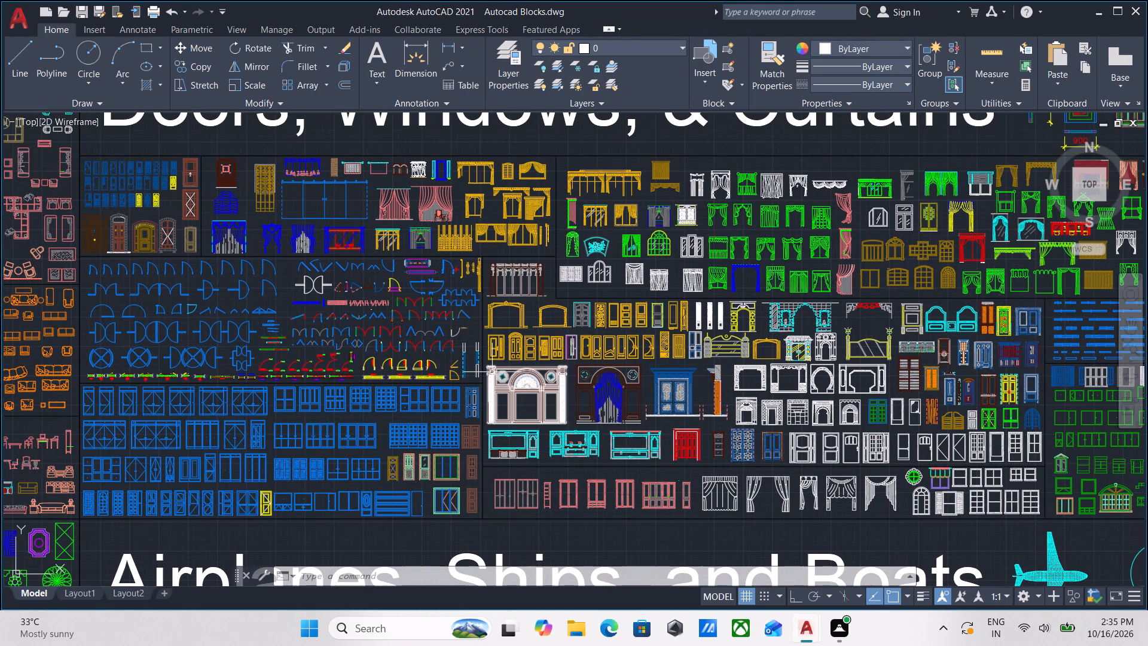
Look through the Doors, Windows, & Curtains section, from the door elevations and curtain blocks across to the easternmost window blocks.
{"action": "middle_click_drag", "start_coordinate": [502, 319], "coordinate": [517, 458]}
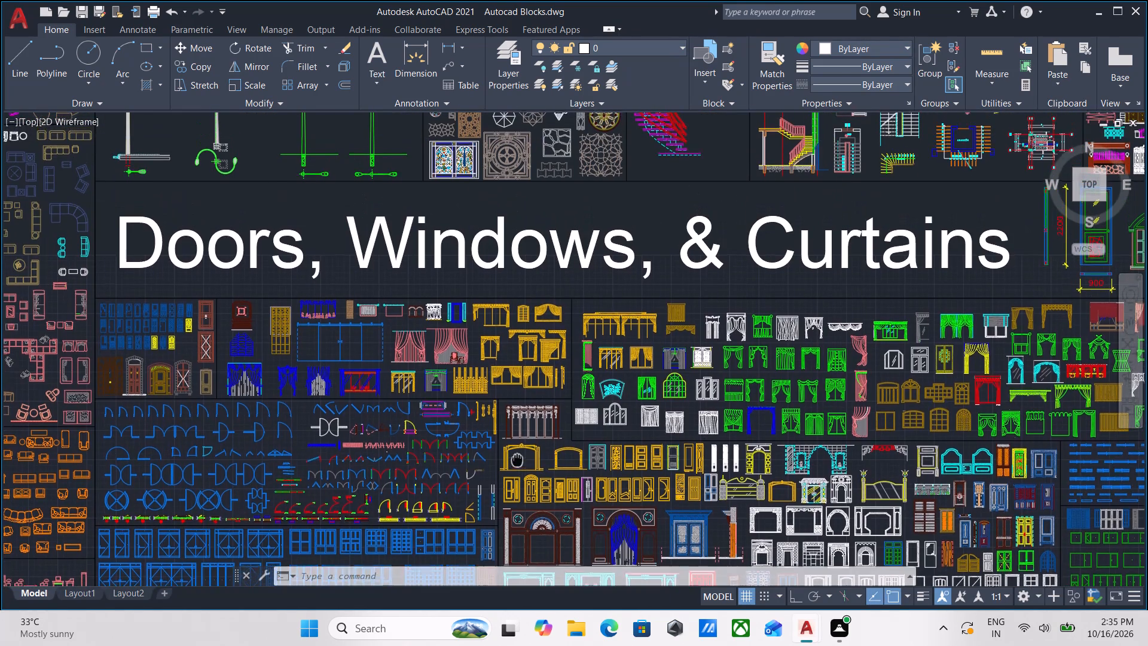
{"action": "middle_click_drag", "start_coordinate": [517, 458], "coordinate": [611, 397]}
{"action": "scroll", "coordinate": [187, 294], "scroll_direction": "up", "scroll_amount": 4}
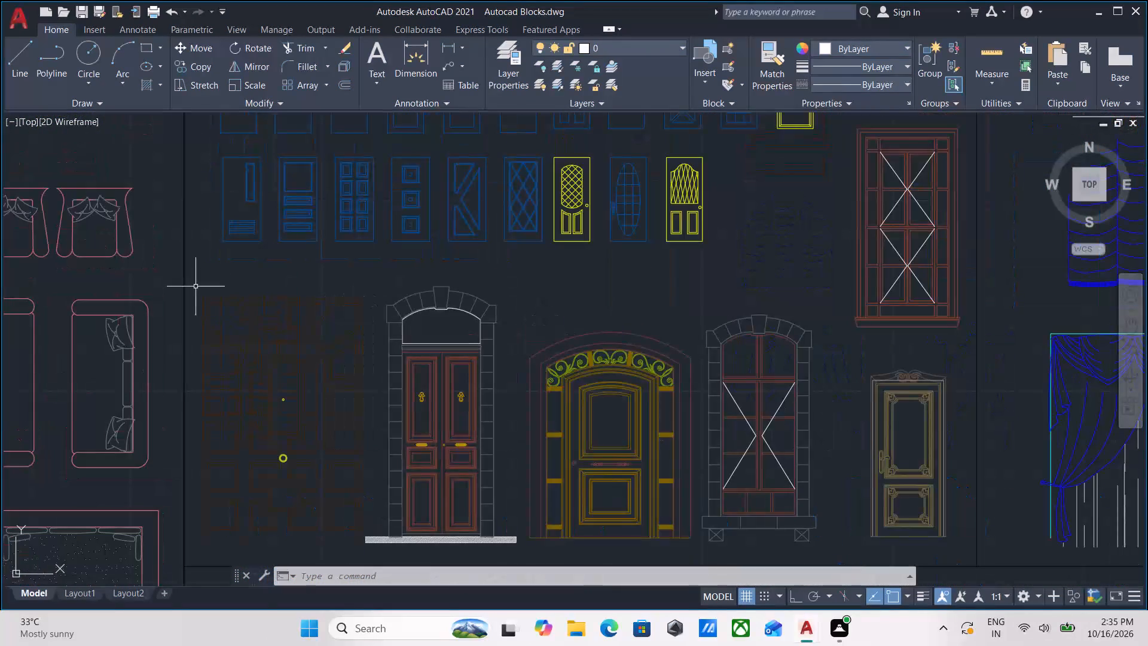
{"action": "scroll", "coordinate": [207, 287], "scroll_direction": "down", "scroll_amount": 1}
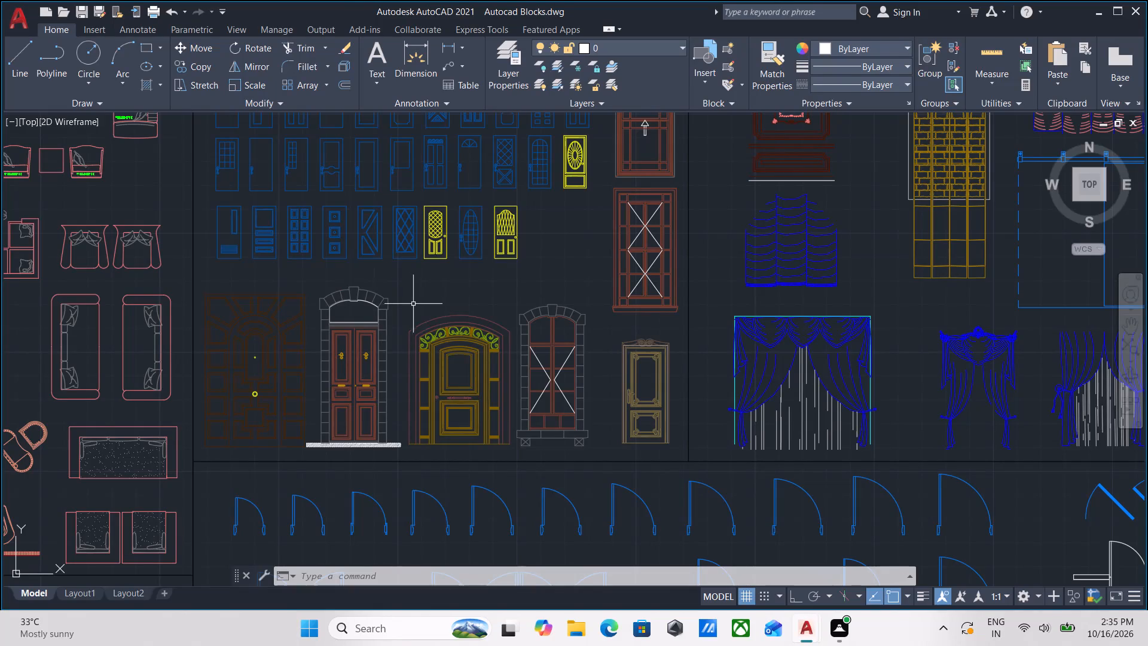
{"action": "scroll", "coordinate": [453, 304], "scroll_direction": "down", "scroll_amount": 1}
{"action": "middle_click_drag", "start_coordinate": [654, 307], "coordinate": [259, 284]}
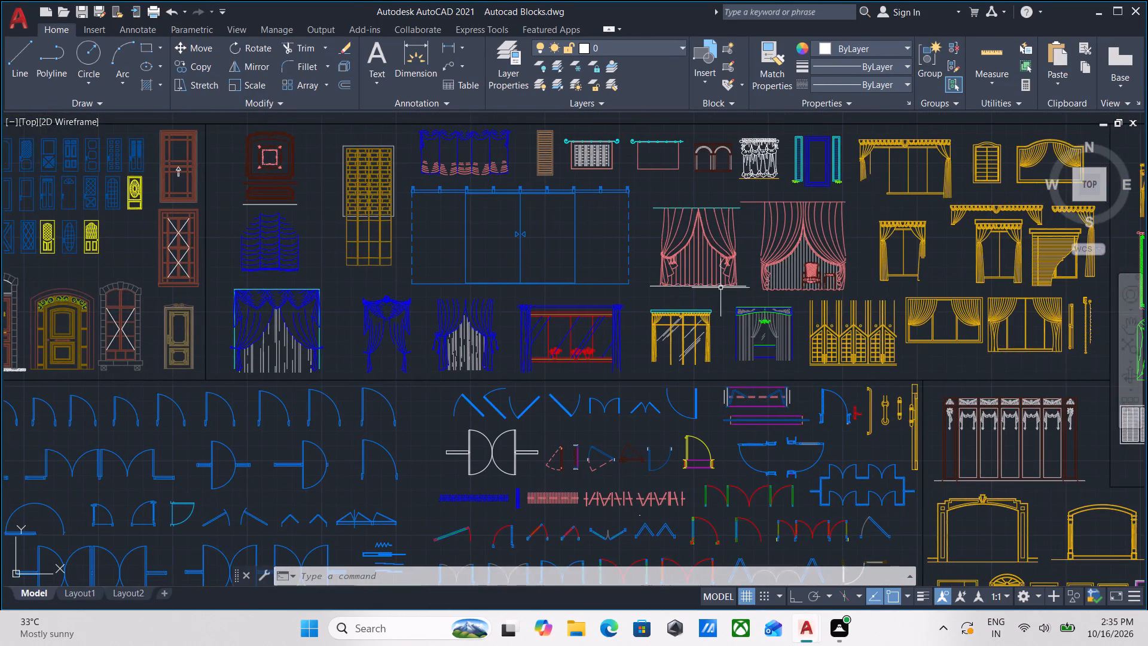
{"action": "middle_click_drag", "start_coordinate": [725, 288], "coordinate": [100, 272]}
{"action": "scroll", "coordinate": [733, 281], "scroll_direction": "down", "scroll_amount": 1}
{"action": "middle_click_drag", "start_coordinate": [733, 281], "coordinate": [296, 303]}
{"action": "middle_click_drag", "start_coordinate": [819, 290], "coordinate": [306, 263]}
{"action": "scroll", "coordinate": [488, 255], "scroll_direction": "down", "scroll_amount": 1}
{"action": "scroll", "coordinate": [517, 374], "scroll_direction": "up", "scroll_amount": 2}
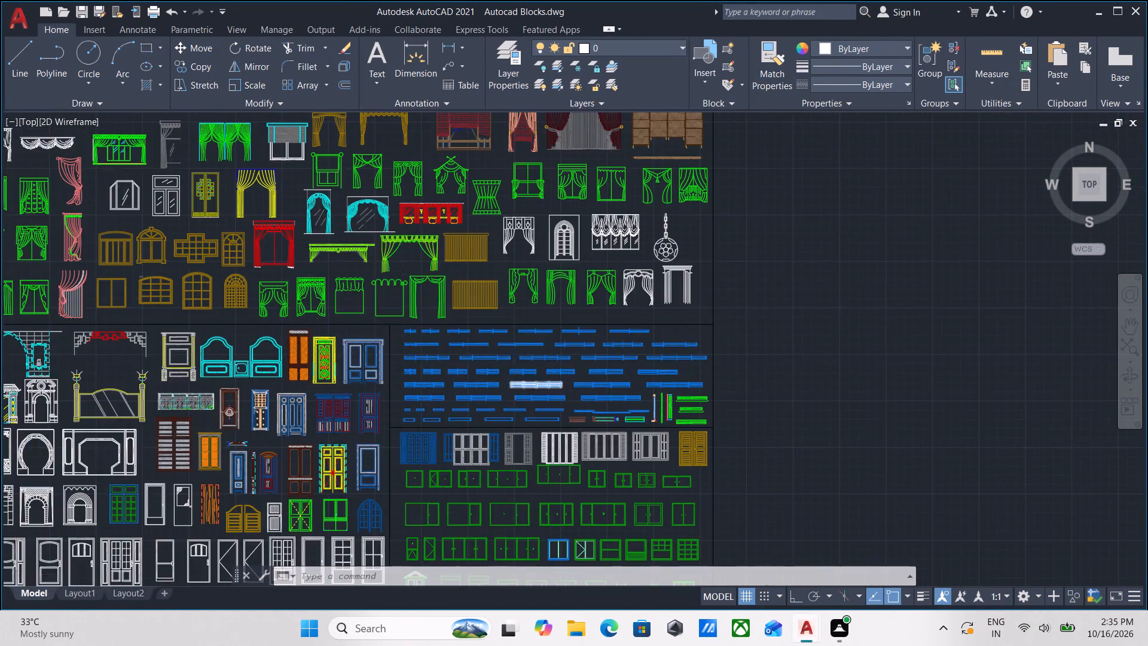
{"action": "scroll", "coordinate": [512, 383], "scroll_direction": "up", "scroll_amount": 1}
{"action": "scroll", "coordinate": [457, 374], "scroll_direction": "down", "scroll_amount": 3}
{"action": "middle_click_drag", "start_coordinate": [460, 373], "coordinate": [594, 300]}
{"action": "scroll", "coordinate": [416, 302], "scroll_direction": "up", "scroll_amount": 3}
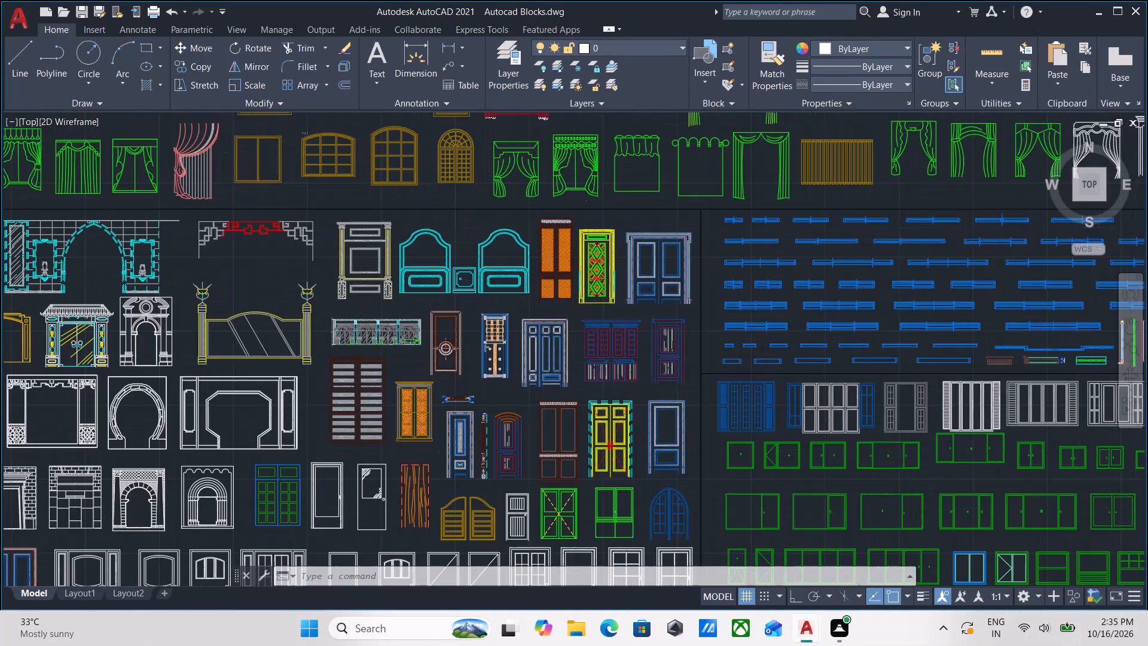
{"action": "scroll", "coordinate": [416, 302], "scroll_direction": "down", "scroll_amount": 3}
{"action": "middle_click_drag", "start_coordinate": [456, 317], "coordinate": [657, 249]}
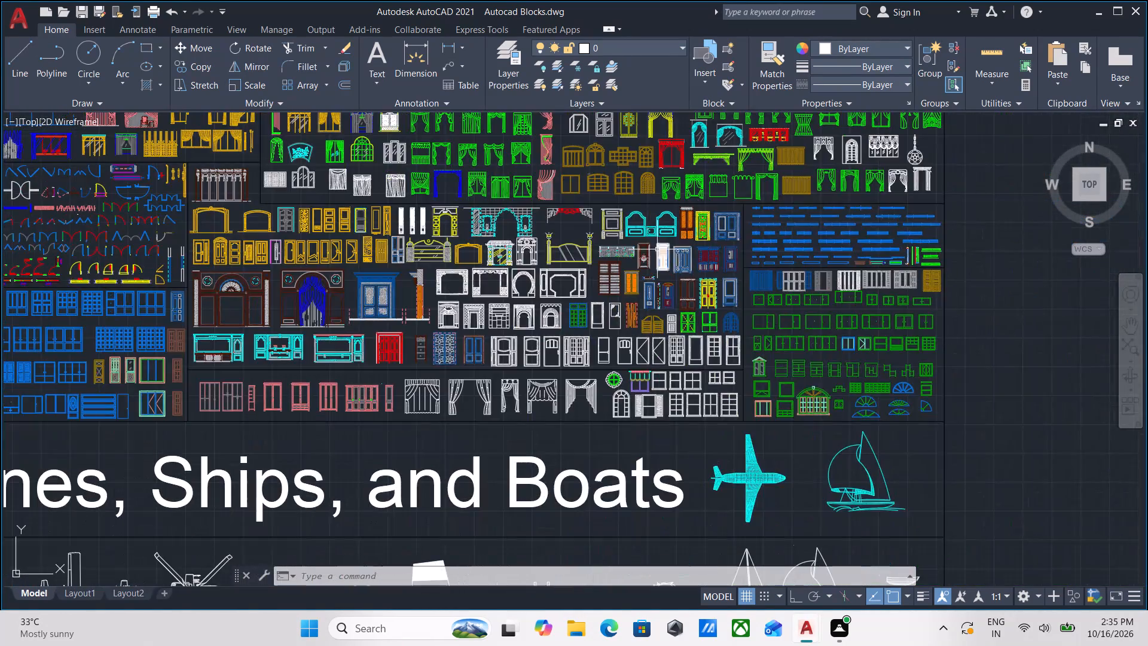
Look back across the arched entrances and door elevations to the blue door and window elevations above the Airplanes, Ships, and Boats heading.
{"action": "scroll", "coordinate": [480, 282], "scroll_direction": "up", "scroll_amount": 2}
{"action": "scroll", "coordinate": [477, 291], "scroll_direction": "down", "scroll_amount": 2}
{"action": "middle_click_drag", "start_coordinate": [477, 292], "coordinate": [625, 304]}
{"action": "scroll", "coordinate": [466, 380], "scroll_direction": "up", "scroll_amount": 1}
{"action": "middle_click_drag", "start_coordinate": [464, 379], "coordinate": [538, 443]}
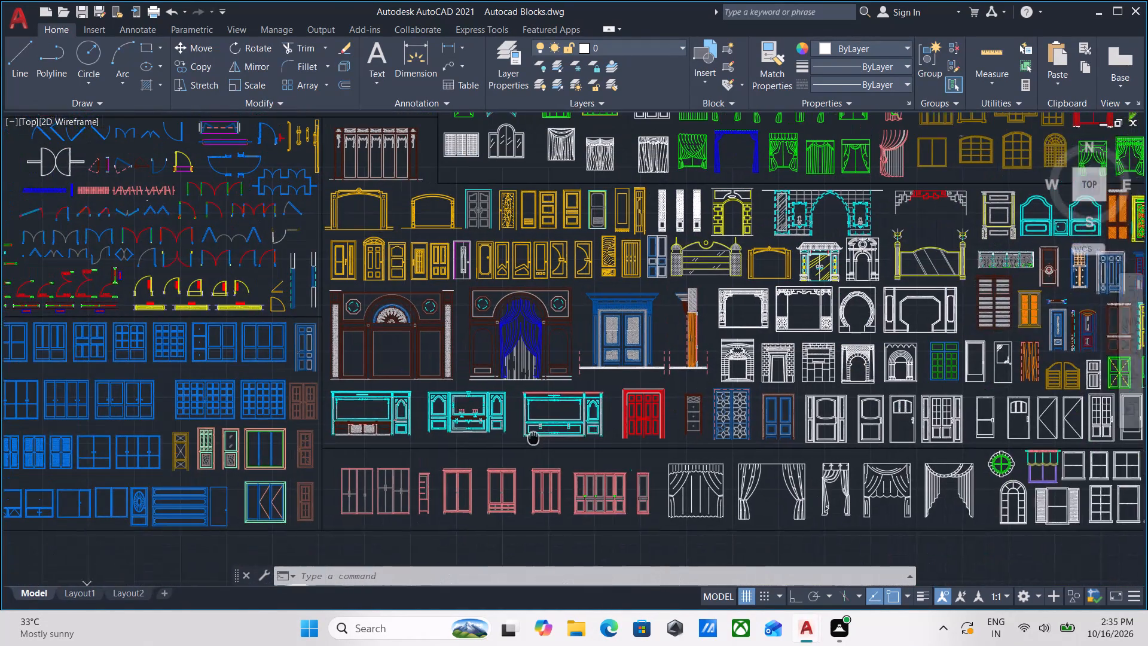
{"action": "middle_click_drag", "start_coordinate": [538, 443], "coordinate": [552, 456]}
{"action": "middle_click_drag", "start_coordinate": [258, 322], "coordinate": [468, 270]}
{"action": "scroll", "coordinate": [392, 340], "scroll_direction": "down", "scroll_amount": 1}
{"action": "middle_click_drag", "start_coordinate": [392, 340], "coordinate": [401, 319]}
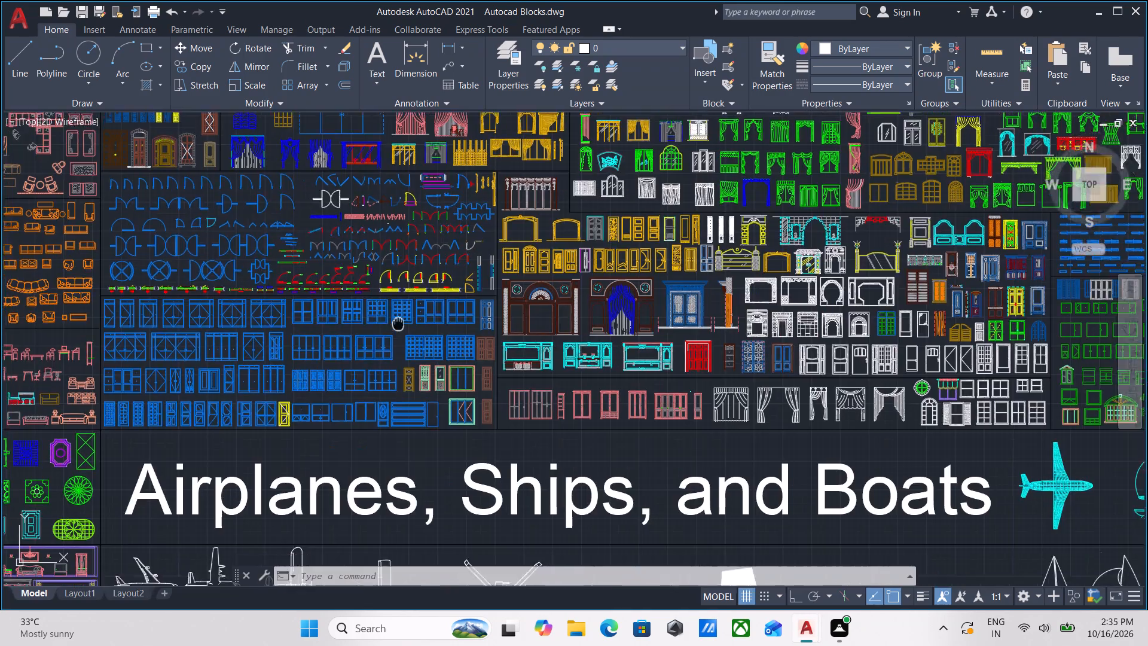
{"action": "middle_click_drag", "start_coordinate": [401, 319], "coordinate": [478, 273]}
{"action": "scroll", "coordinate": [546, 386], "scroll_direction": "up", "scroll_amount": 2}
{"action": "scroll", "coordinate": [508, 368], "scroll_direction": "down", "scroll_amount": 1}
{"action": "middle_click_drag", "start_coordinate": [507, 368], "coordinate": [593, 377]}
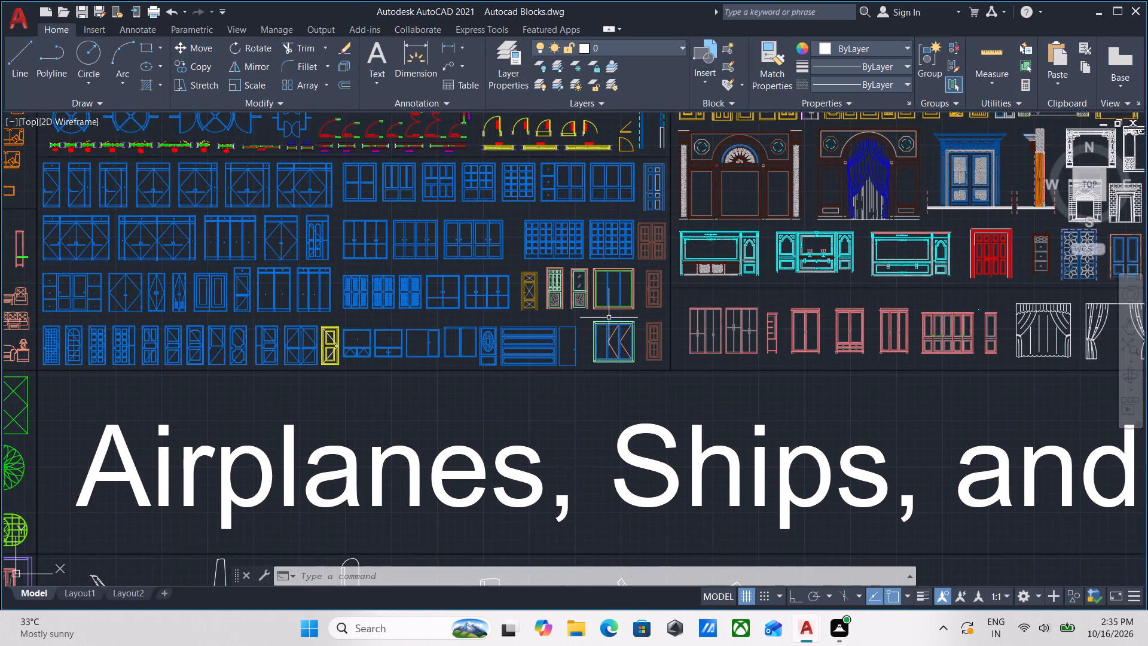
{"action": "middle_click_drag", "start_coordinate": [609, 318], "coordinate": [625, 383]}
{"action": "middle_click_drag", "start_coordinate": [322, 371], "coordinate": [536, 434]}
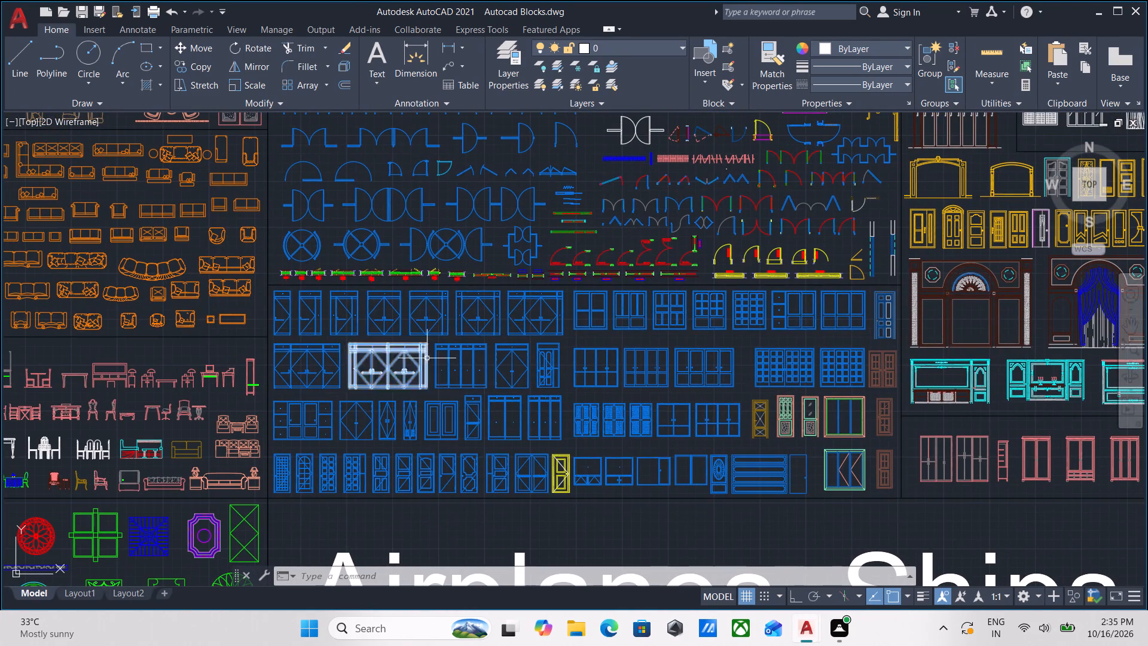
Examine the rows of blue door and window elevation blocks closely for a suitable design.
{"action": "scroll", "coordinate": [677, 362], "scroll_direction": "up", "scroll_amount": 1}
{"action": "middle_click_drag", "start_coordinate": [689, 349], "coordinate": [661, 367]}
{"action": "scroll", "coordinate": [689, 349], "scroll_direction": "up", "scroll_amount": 1}
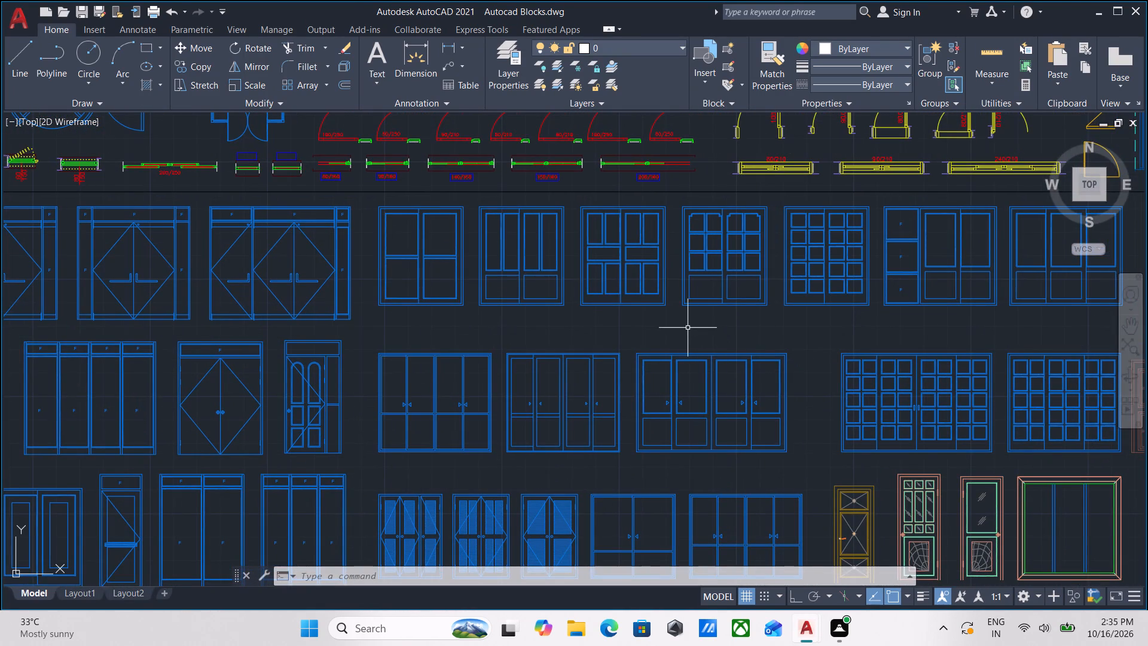
{"action": "middle_click_drag", "start_coordinate": [688, 328], "coordinate": [670, 355]}
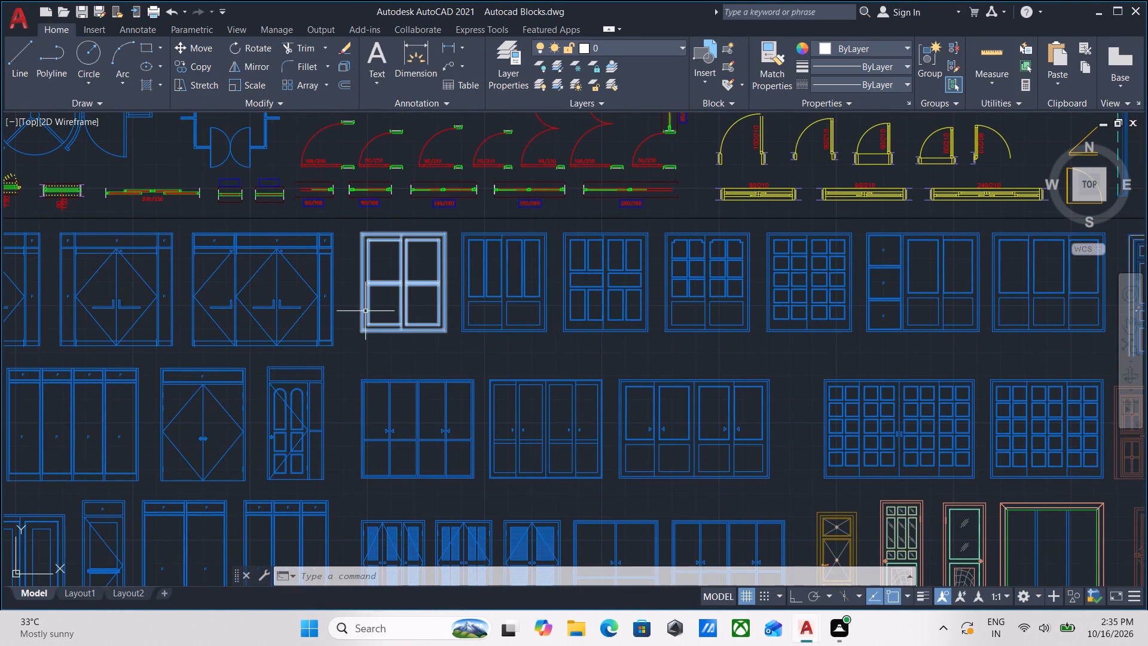
{"action": "scroll", "coordinate": [426, 303], "scroll_direction": "down", "scroll_amount": 1}
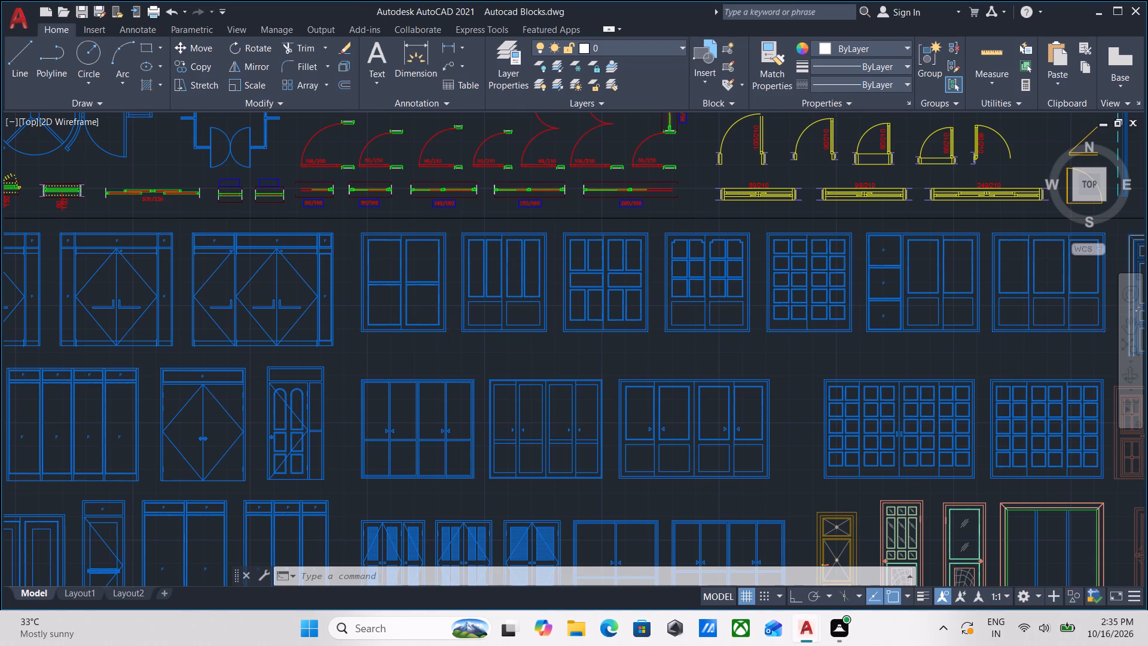
{"action": "scroll", "coordinate": [544, 326], "scroll_direction": "up", "scroll_amount": 2}
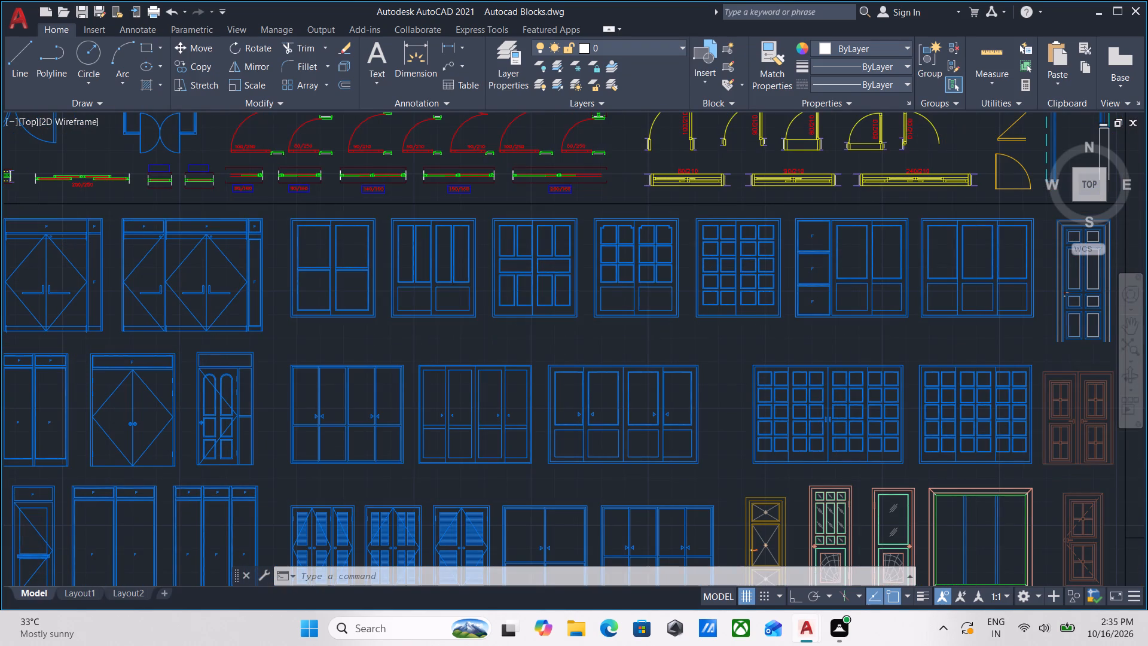
{"action": "scroll", "coordinate": [544, 326], "scroll_direction": "down", "scroll_amount": 2}
{"action": "middle_click_drag", "start_coordinate": [544, 326], "coordinate": [474, 326]}
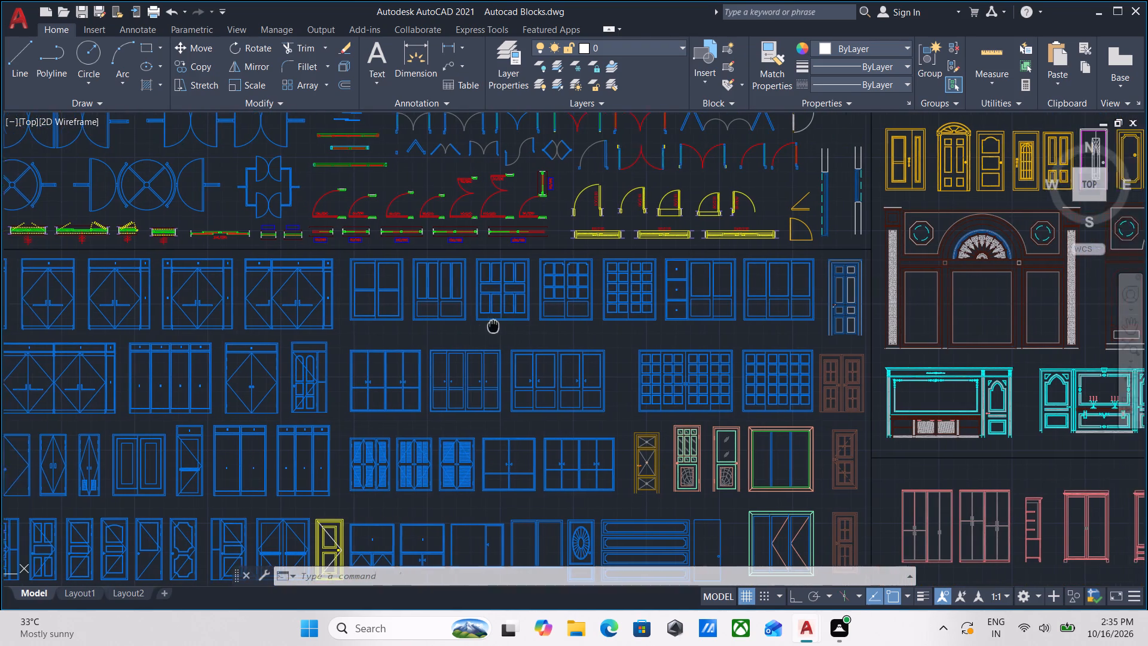
{"action": "middle_click_drag", "start_coordinate": [474, 326], "coordinate": [461, 326]}
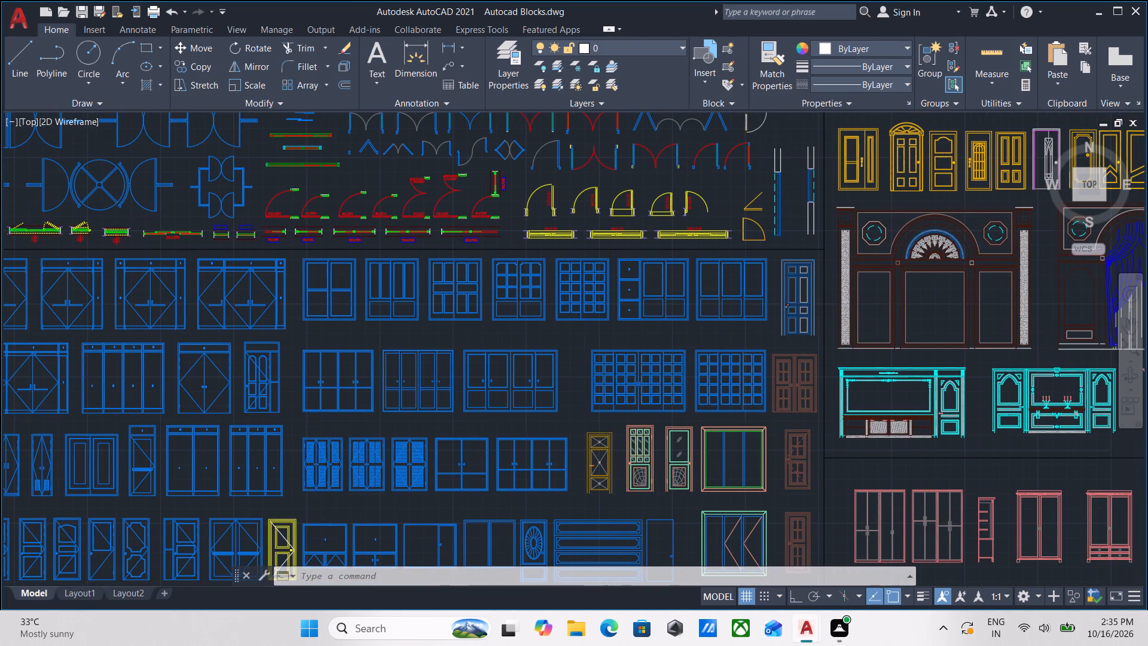
{"action": "scroll", "coordinate": [460, 326], "scroll_direction": "down", "scroll_amount": 1}
{"action": "middle_click_drag", "start_coordinate": [460, 326], "coordinate": [532, 302]}
{"action": "scroll", "coordinate": [212, 295], "scroll_direction": "up", "scroll_amount": 3}
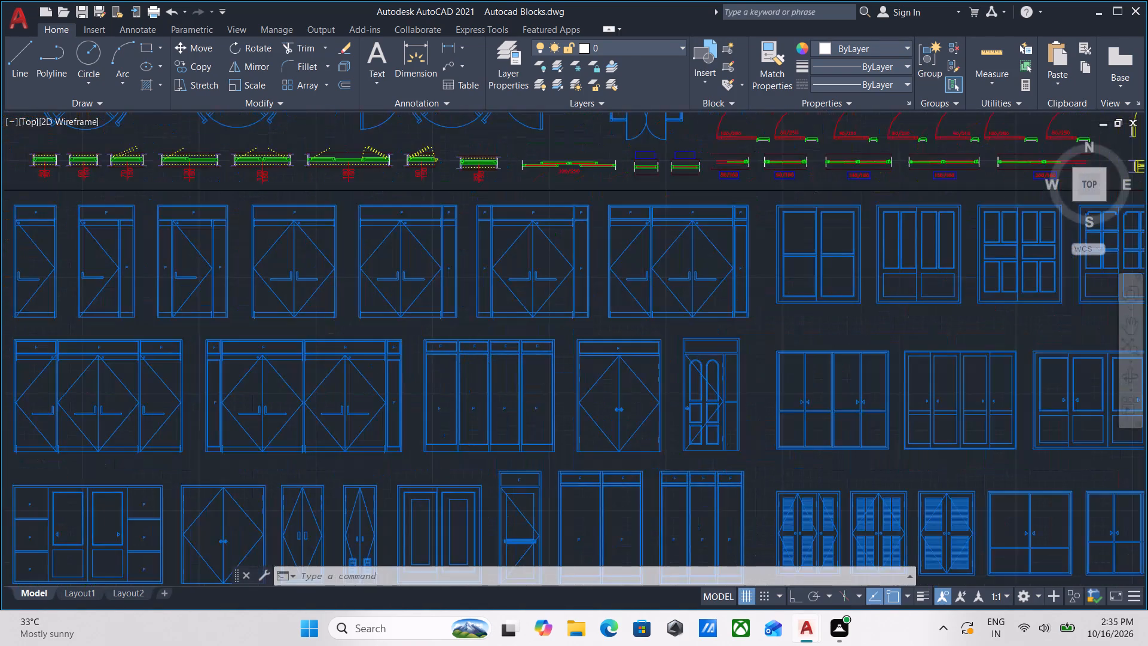
{"action": "scroll", "coordinate": [212, 295], "scroll_direction": "down", "scroll_amount": 3}
{"action": "scroll", "coordinate": [602, 310], "scroll_direction": "up", "scroll_amount": 3}
{"action": "middle_click_drag", "start_coordinate": [474, 278], "coordinate": [516, 351]}
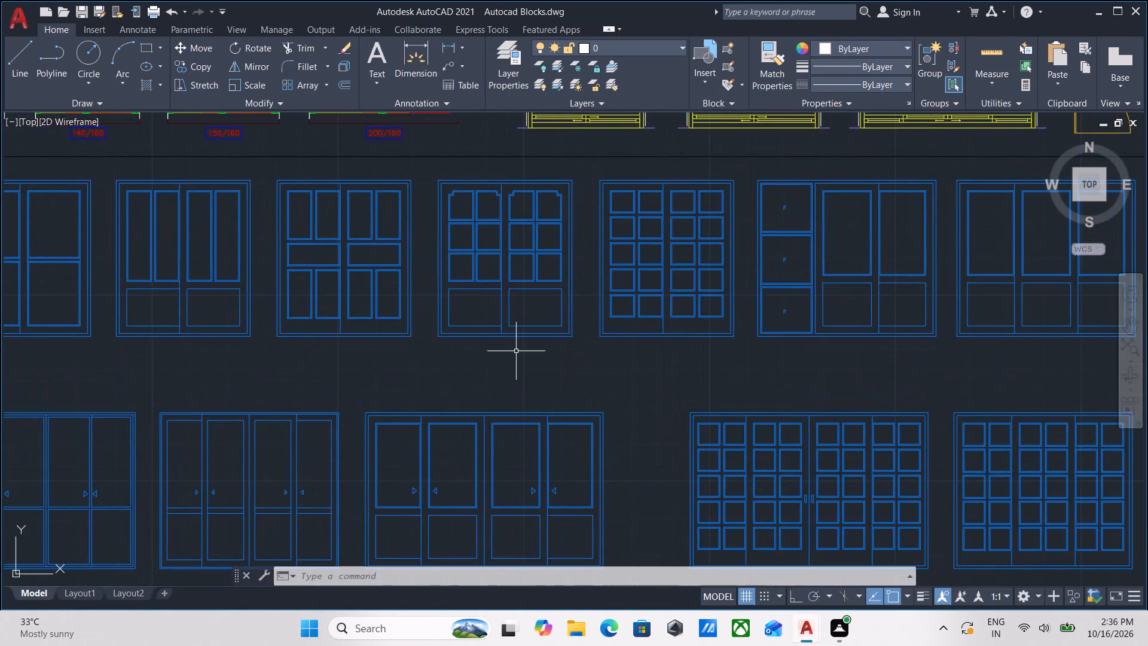
{"action": "scroll", "coordinate": [516, 351], "scroll_direction": "down", "scroll_amount": 1}
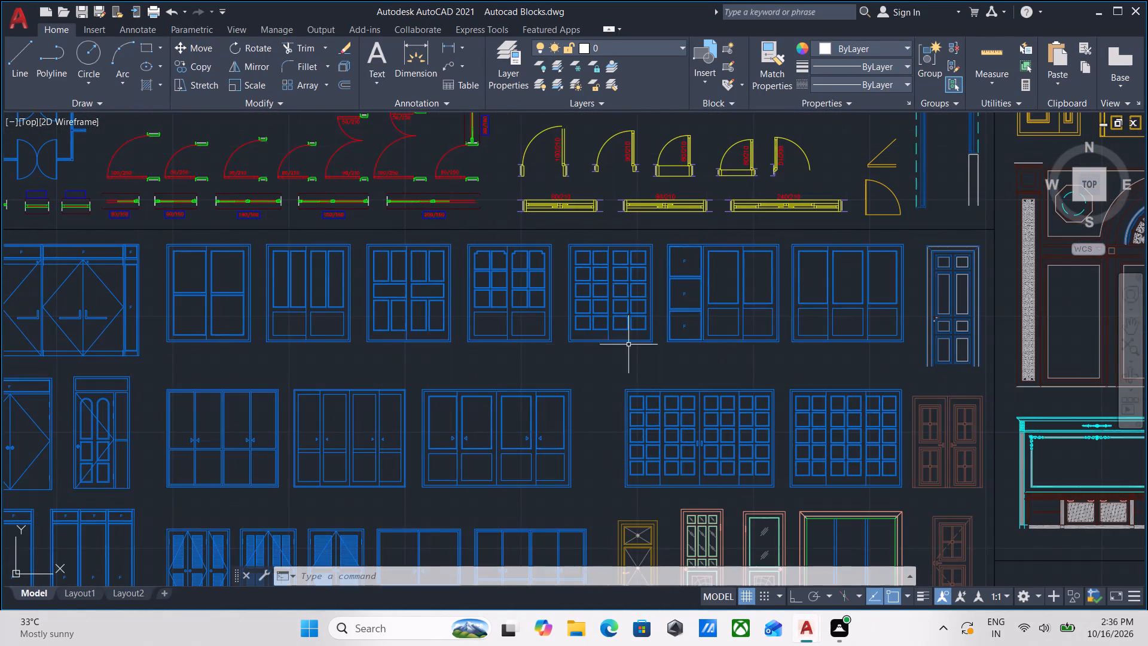
{"action": "scroll", "coordinate": [810, 352], "scroll_direction": "up", "scroll_amount": 1}
{"action": "scroll", "coordinate": [808, 353], "scroll_direction": "down", "scroll_amount": 1}
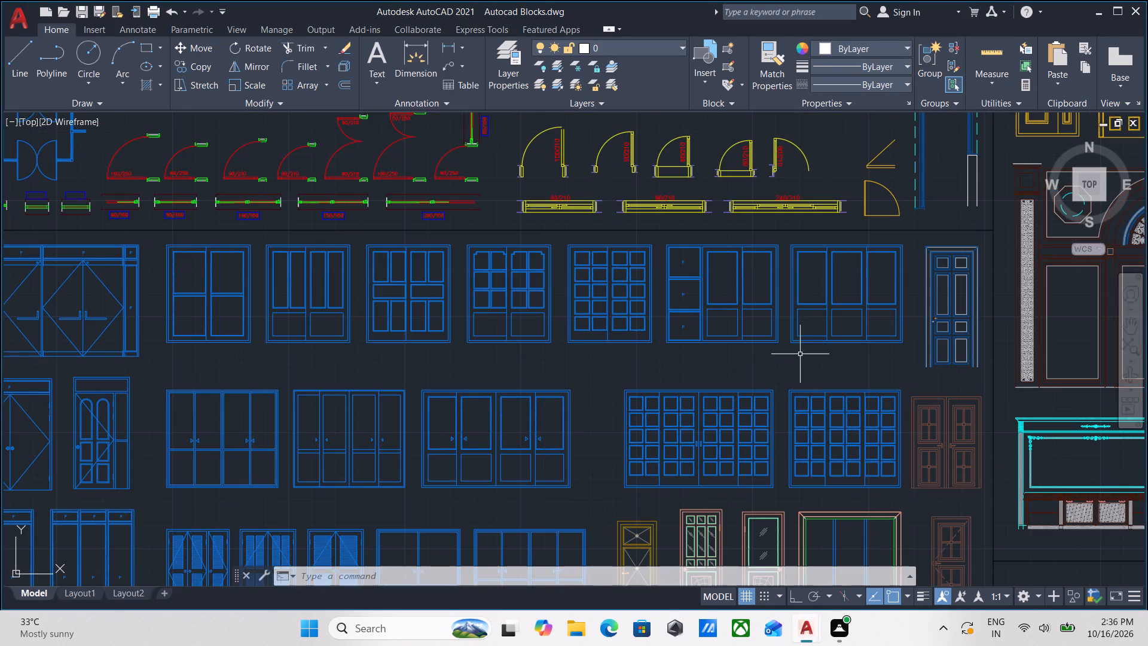
{"action": "middle_click_drag", "start_coordinate": [326, 351], "coordinate": [532, 363]}
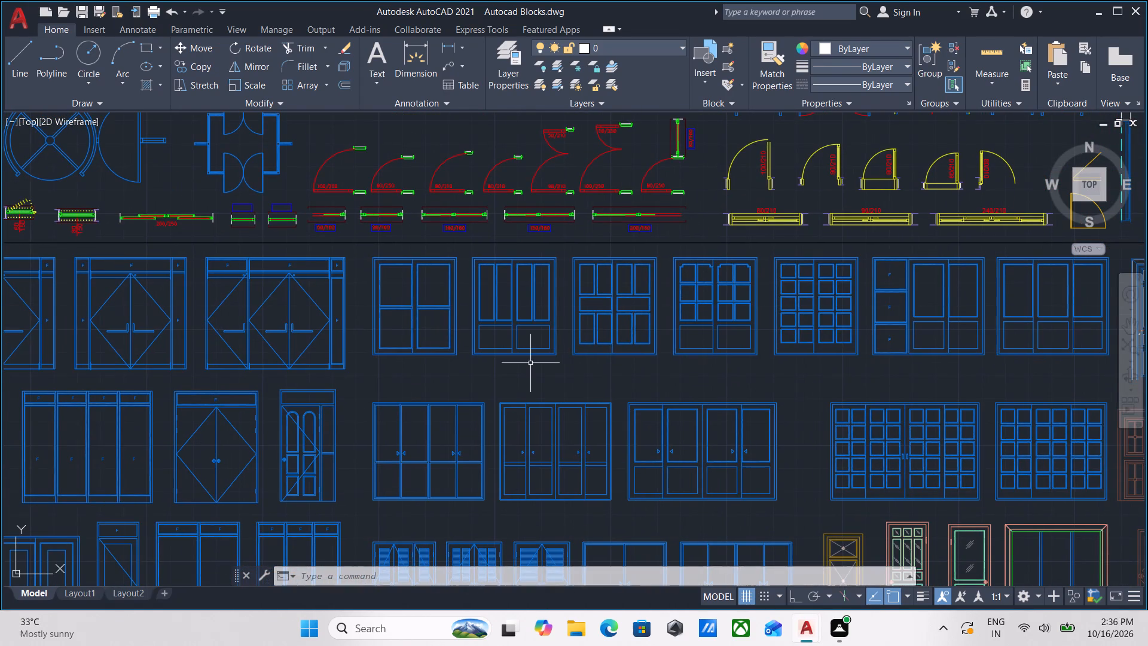
{"action": "scroll", "coordinate": [505, 367], "scroll_direction": "up", "scroll_amount": 1}
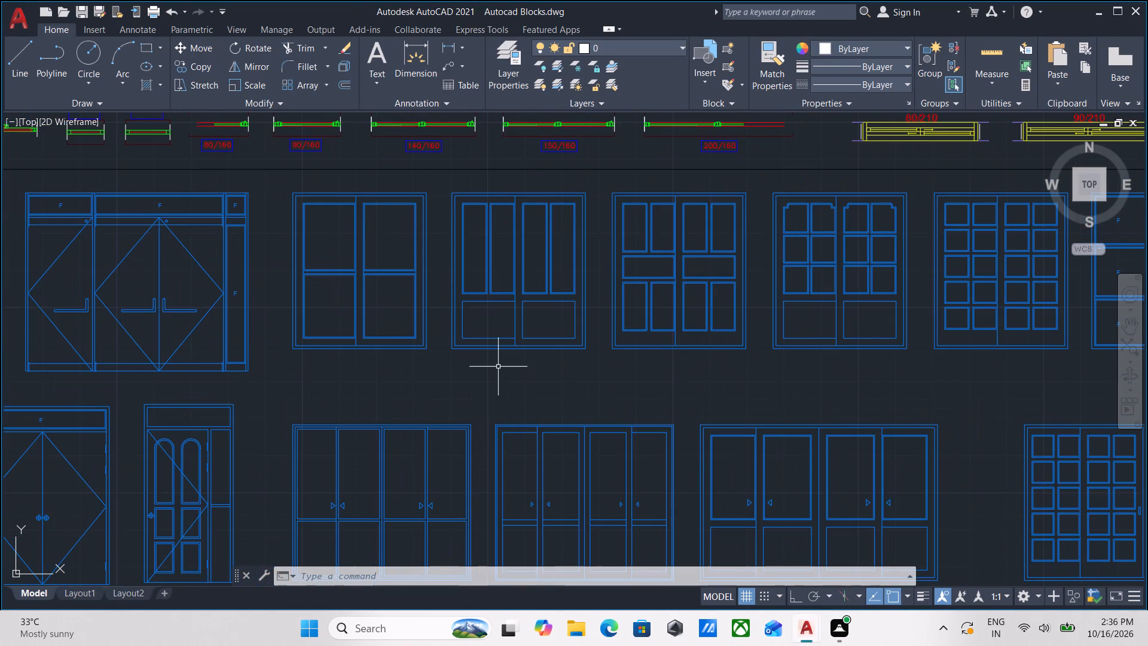
{"action": "scroll", "coordinate": [497, 366], "scroll_direction": "down", "scroll_amount": 1}
{"action": "middle_click_drag", "start_coordinate": [497, 366], "coordinate": [497, 254]}
{"action": "scroll", "coordinate": [499, 247], "scroll_direction": "down", "scroll_amount": 1}
{"action": "middle_click_drag", "start_coordinate": [499, 247], "coordinate": [499, 221]}
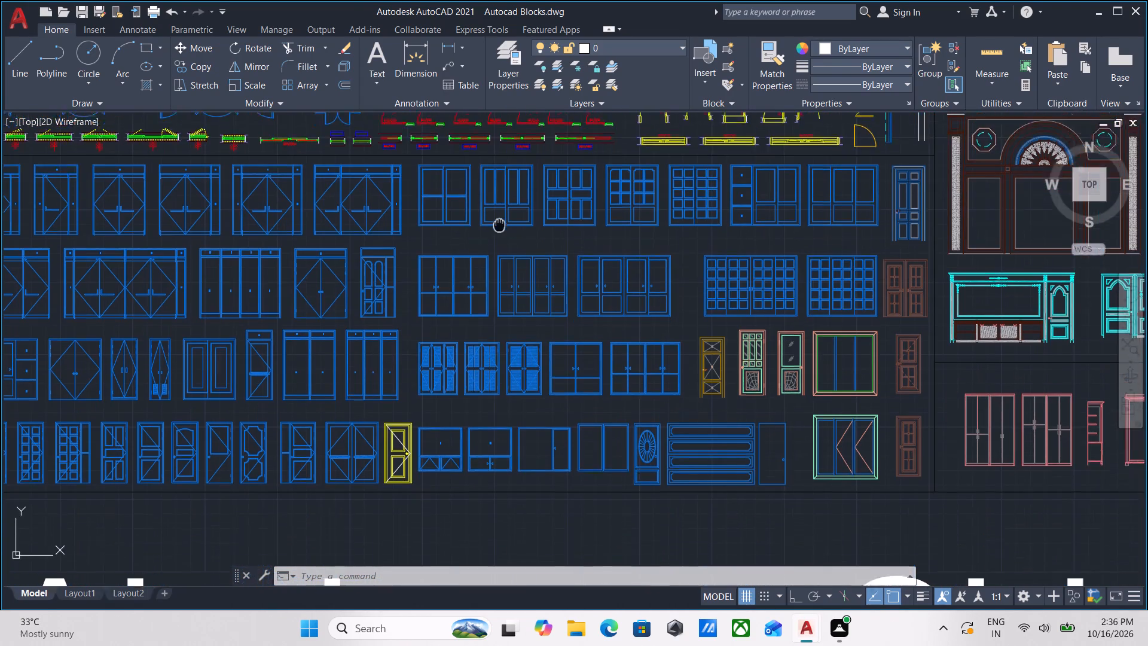
{"action": "middle_click_drag", "start_coordinate": [499, 221], "coordinate": [499, 191]}
{"action": "scroll", "coordinate": [651, 359], "scroll_direction": "up", "scroll_amount": 2}
{"action": "scroll", "coordinate": [764, 334], "scroll_direction": "down", "scroll_amount": 1}
Examine the framed glass doors, cyan panelled wall units and pink wardrobe elevations beside the blue window blocks.
{"action": "middle_click_drag", "start_coordinate": [764, 334], "coordinate": [537, 331]}
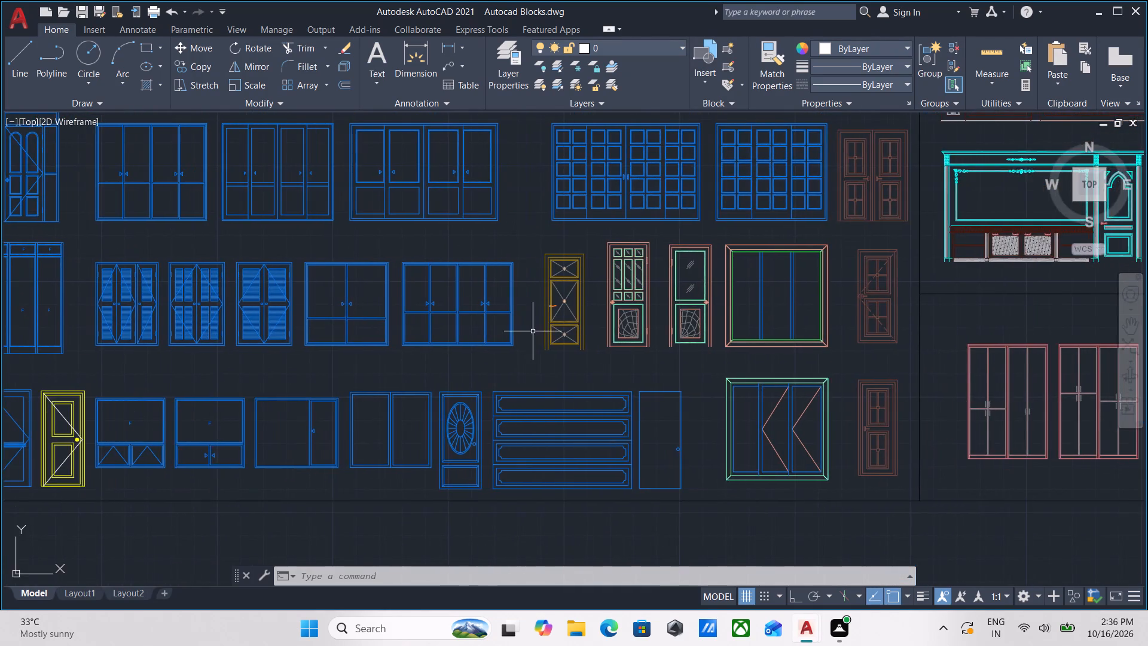
{"action": "scroll", "coordinate": [771, 299], "scroll_direction": "down", "scroll_amount": 1}
{"action": "middle_click_drag", "start_coordinate": [771, 299], "coordinate": [514, 297]}
{"action": "scroll", "coordinate": [610, 272], "scroll_direction": "up", "scroll_amount": 2}
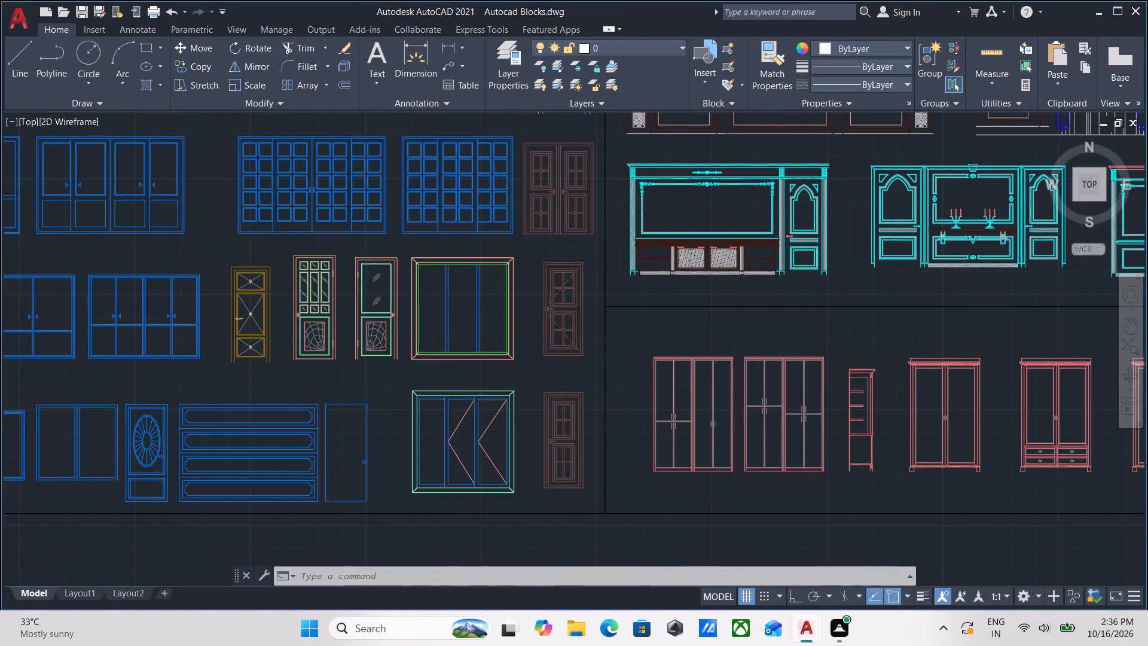
{"action": "scroll", "coordinate": [602, 261], "scroll_direction": "down", "scroll_amount": 1}
{"action": "middle_click_drag", "start_coordinate": [602, 261], "coordinate": [608, 325]}
{"action": "scroll", "coordinate": [572, 290], "scroll_direction": "up", "scroll_amount": 2}
{"action": "scroll", "coordinate": [572, 290], "scroll_direction": "down", "scroll_amount": 2}
{"action": "middle_click_drag", "start_coordinate": [725, 384], "coordinate": [475, 359]}
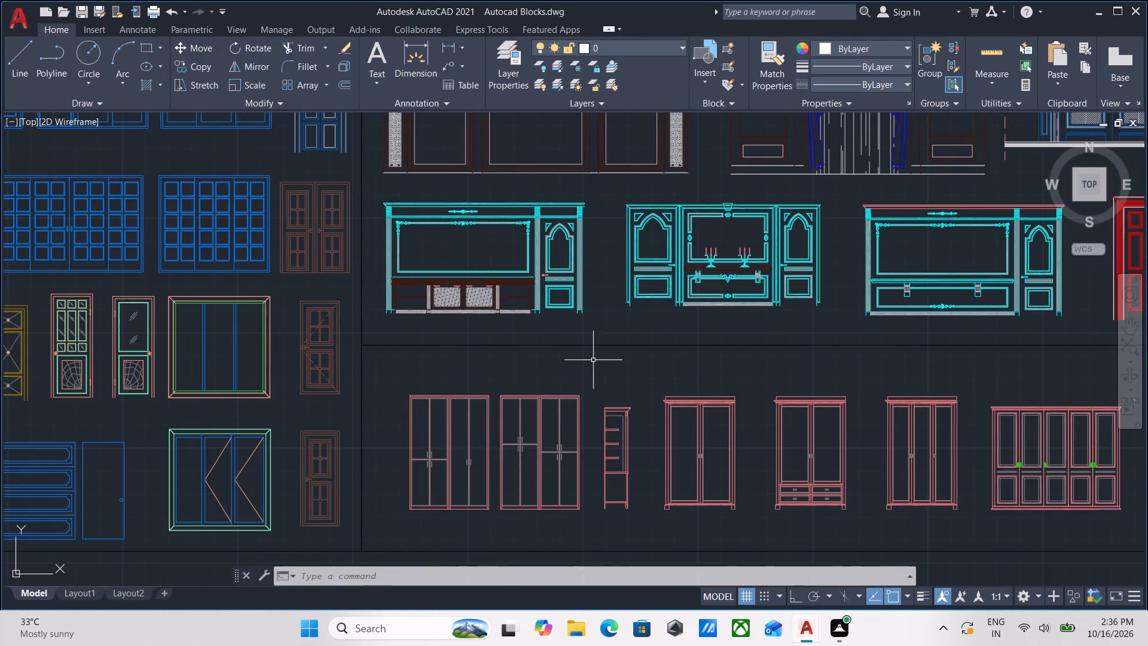
{"action": "scroll", "coordinate": [607, 362], "scroll_direction": "down", "scroll_amount": 3}
Survey the curtain, door and window blocks in the eastern half of the Doors, Windows, & Curtains section.
{"action": "middle_click_drag", "start_coordinate": [607, 362], "coordinate": [286, 359]}
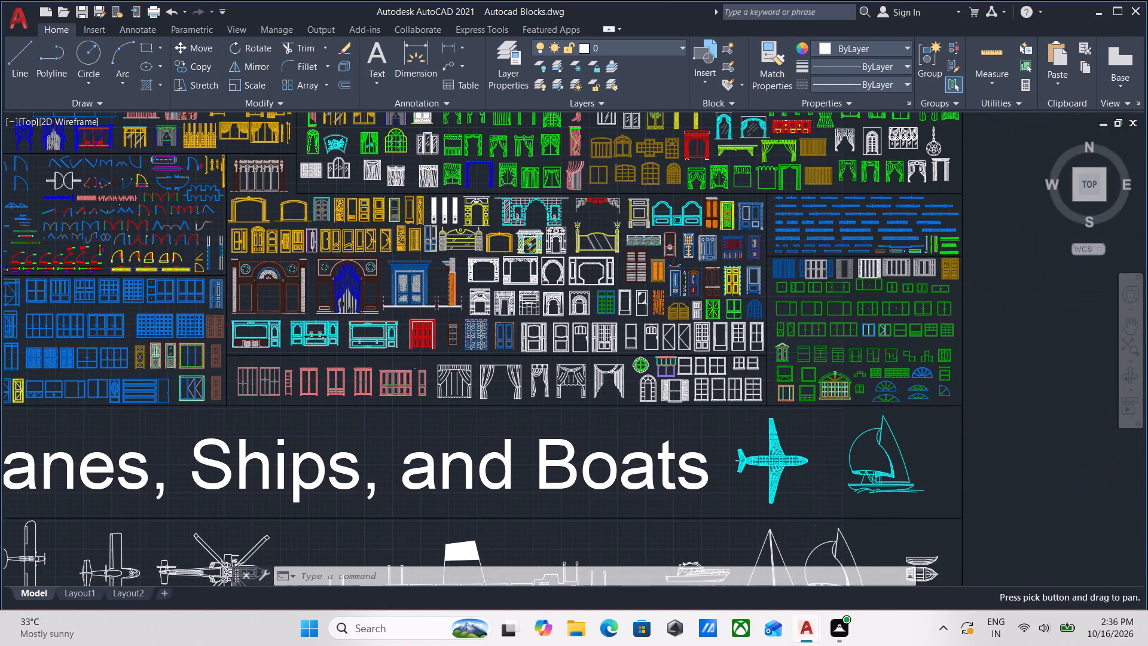
{"action": "scroll", "coordinate": [649, 333], "scroll_direction": "up", "scroll_amount": 2}
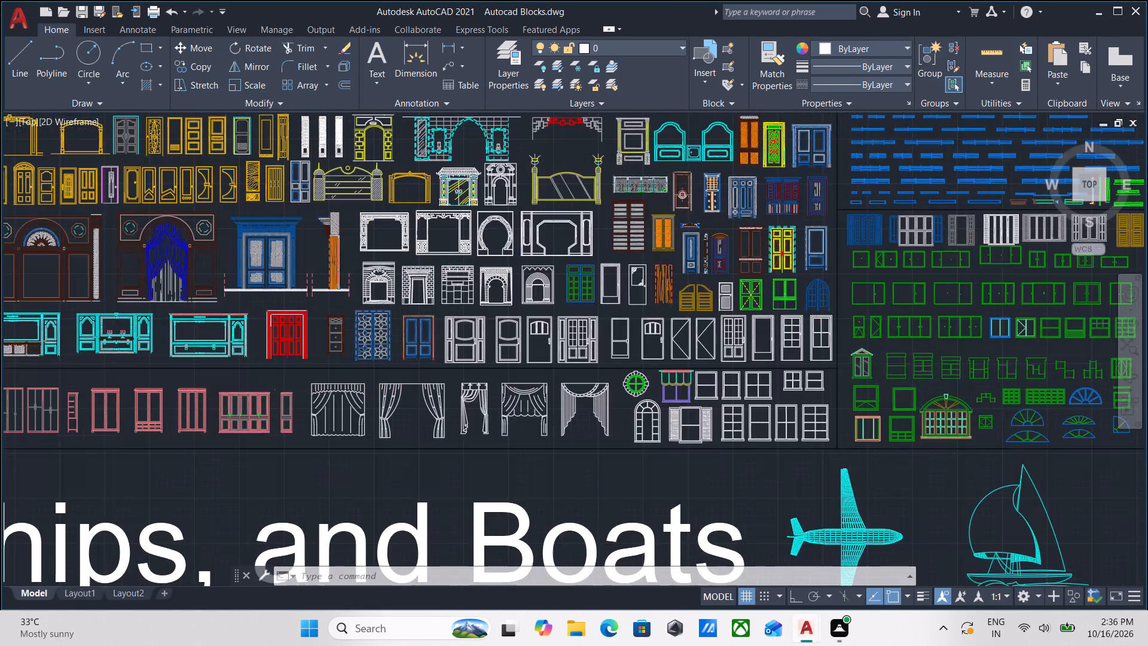
{"action": "scroll", "coordinate": [649, 333], "scroll_direction": "down", "scroll_amount": 2}
{"action": "middle_click_drag", "start_coordinate": [649, 335], "coordinate": [640, 453]}
{"action": "scroll", "coordinate": [680, 348], "scroll_direction": "up", "scroll_amount": 1}
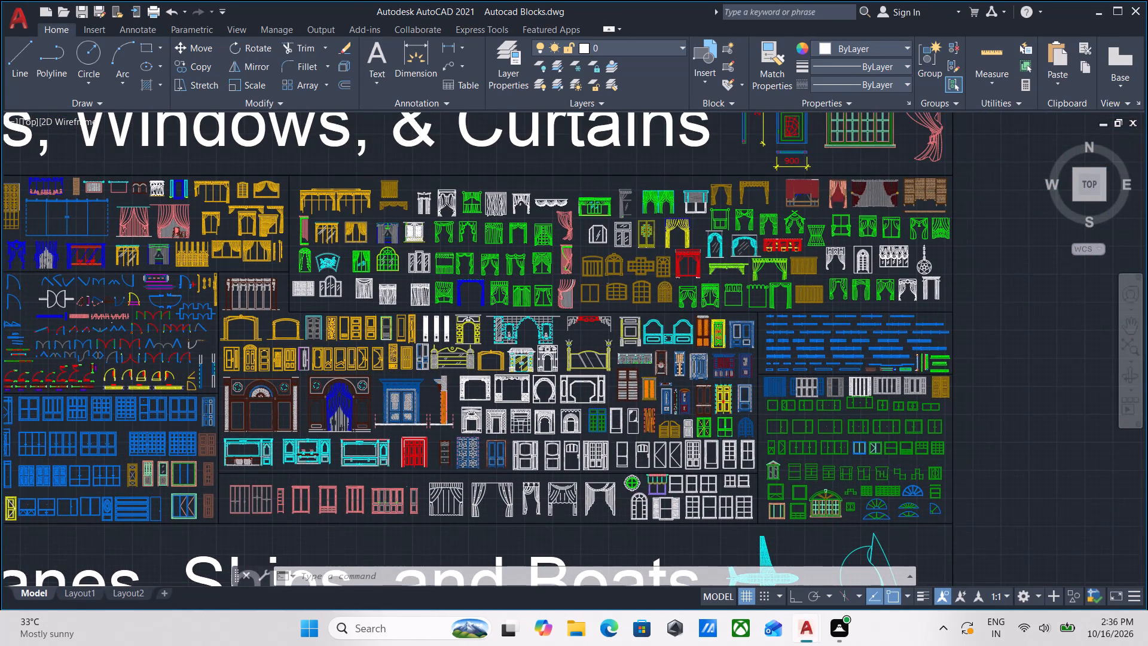
{"action": "middle_click_drag", "start_coordinate": [585, 310], "coordinate": [597, 370]}
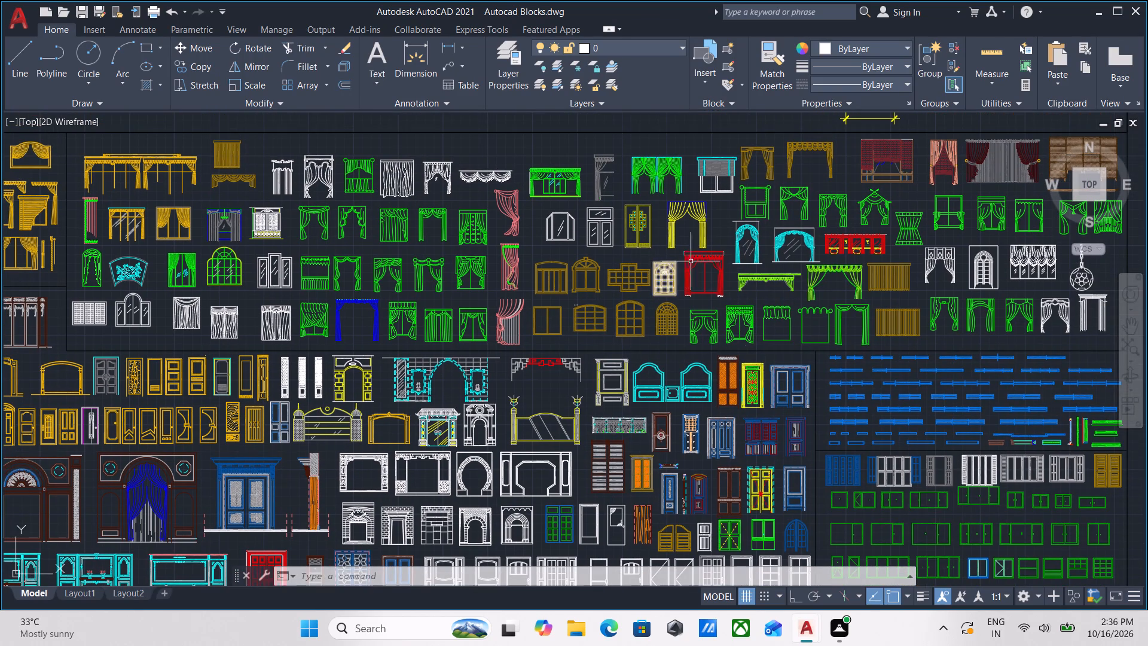
{"action": "middle_click_drag", "start_coordinate": [800, 298], "coordinate": [467, 333]}
{"action": "middle_click_drag", "start_coordinate": [495, 311], "coordinate": [524, 465]}
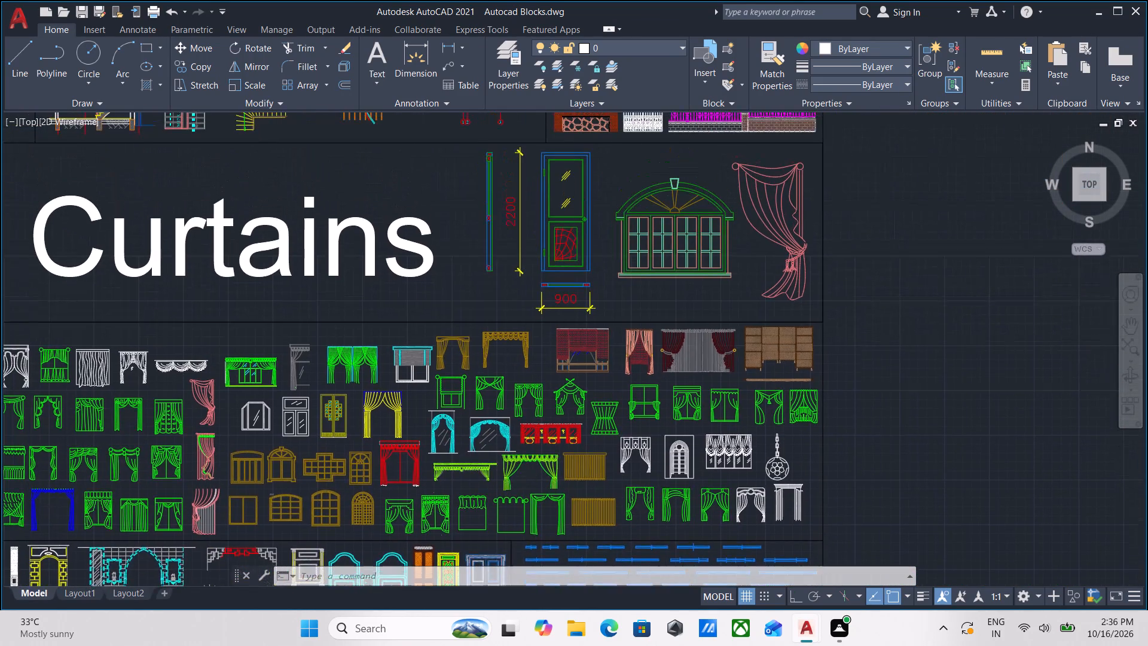
{"action": "middle_click_drag", "start_coordinate": [524, 465], "coordinate": [524, 525]}
{"action": "scroll", "coordinate": [577, 356], "scroll_direction": "down", "scroll_amount": 1}
{"action": "middle_click_drag", "start_coordinate": [578, 407], "coordinate": [585, 498]}
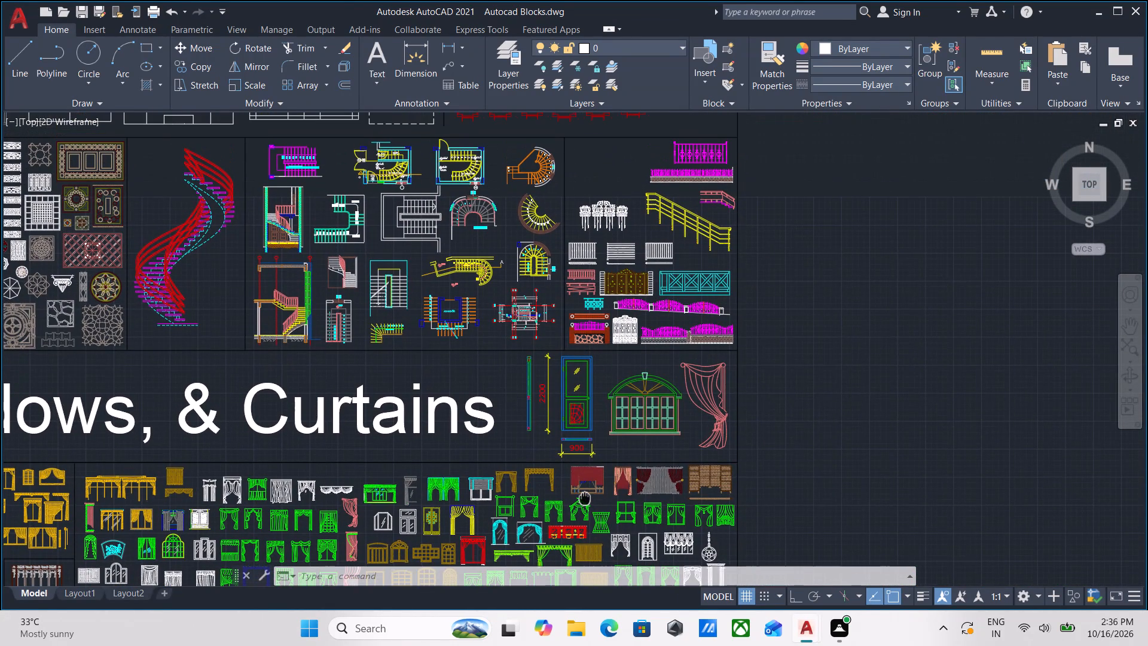
{"action": "middle_click_drag", "start_coordinate": [585, 498], "coordinate": [603, 181]}
Examine the green window elevation blocks and the neighbouring white doors and windows in the Doors, Windows, & Curtains section.
{"action": "scroll", "coordinate": [649, 441], "scroll_direction": "up", "scroll_amount": 2}
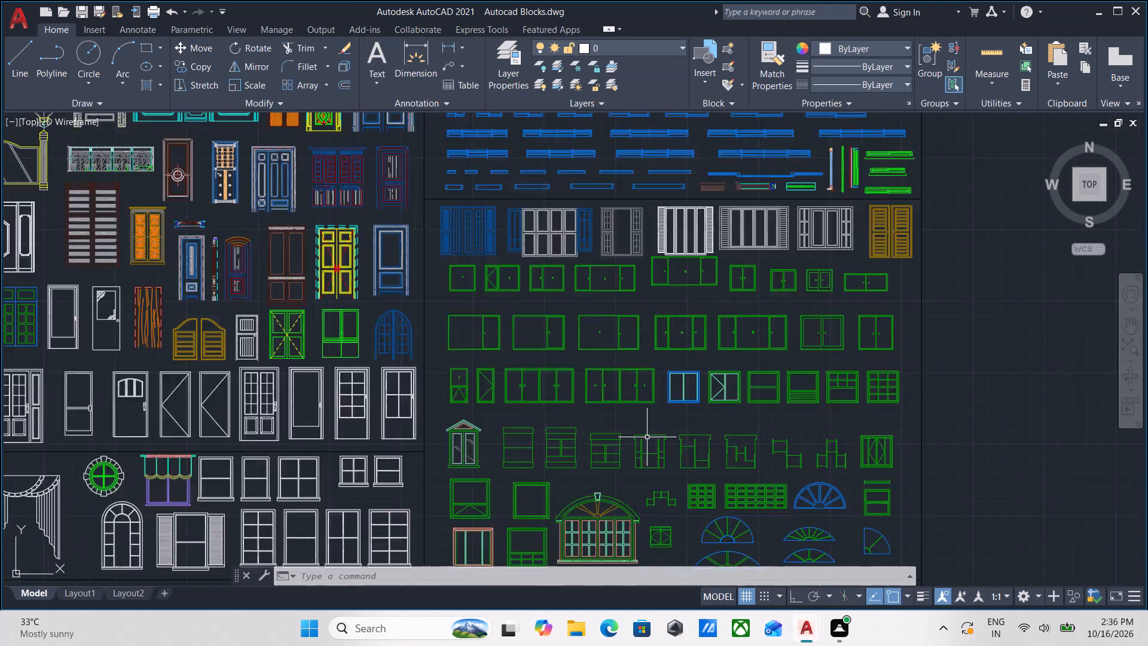
{"action": "scroll", "coordinate": [647, 437], "scroll_direction": "up", "scroll_amount": 1}
{"action": "scroll", "coordinate": [639, 419], "scroll_direction": "down", "scroll_amount": 2}
{"action": "middle_click_drag", "start_coordinate": [639, 416], "coordinate": [717, 298]}
{"action": "scroll", "coordinate": [551, 340], "scroll_direction": "up", "scroll_amount": 1}
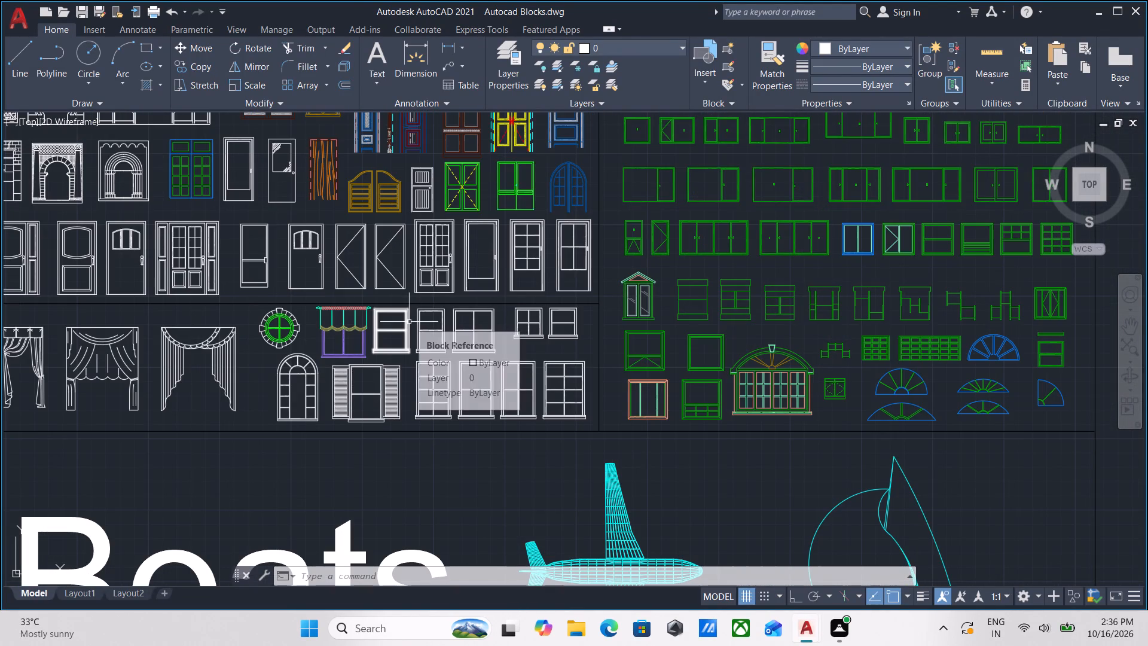
{"action": "scroll", "coordinate": [323, 322], "scroll_direction": "down", "scroll_amount": 2}
{"action": "middle_click_drag", "start_coordinate": [303, 322], "coordinate": [585, 320]}
{"action": "middle_click_drag", "start_coordinate": [306, 308], "coordinate": [567, 315]}
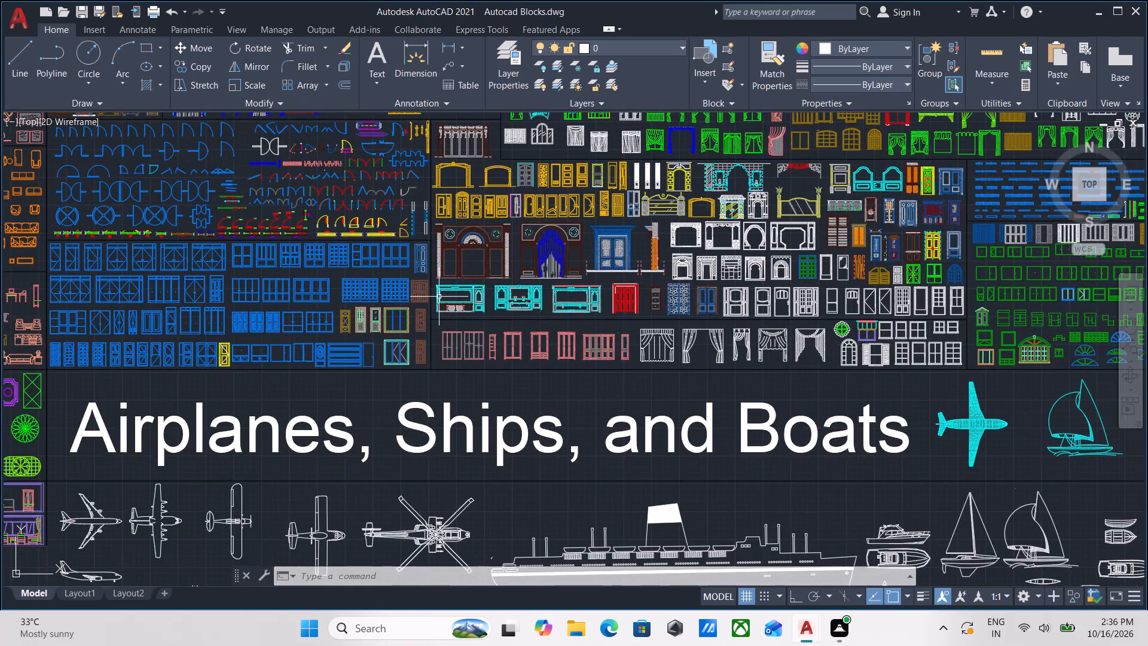
Examine the rows of blue door and window elevations below the plan-view door symbols for a suitable double-leaf design.
{"action": "scroll", "coordinate": [353, 279], "scroll_direction": "up", "scroll_amount": 1}
{"action": "middle_click_drag", "start_coordinate": [329, 275], "coordinate": [607, 332]}
{"action": "scroll", "coordinate": [613, 304], "scroll_direction": "up", "scroll_amount": 2}
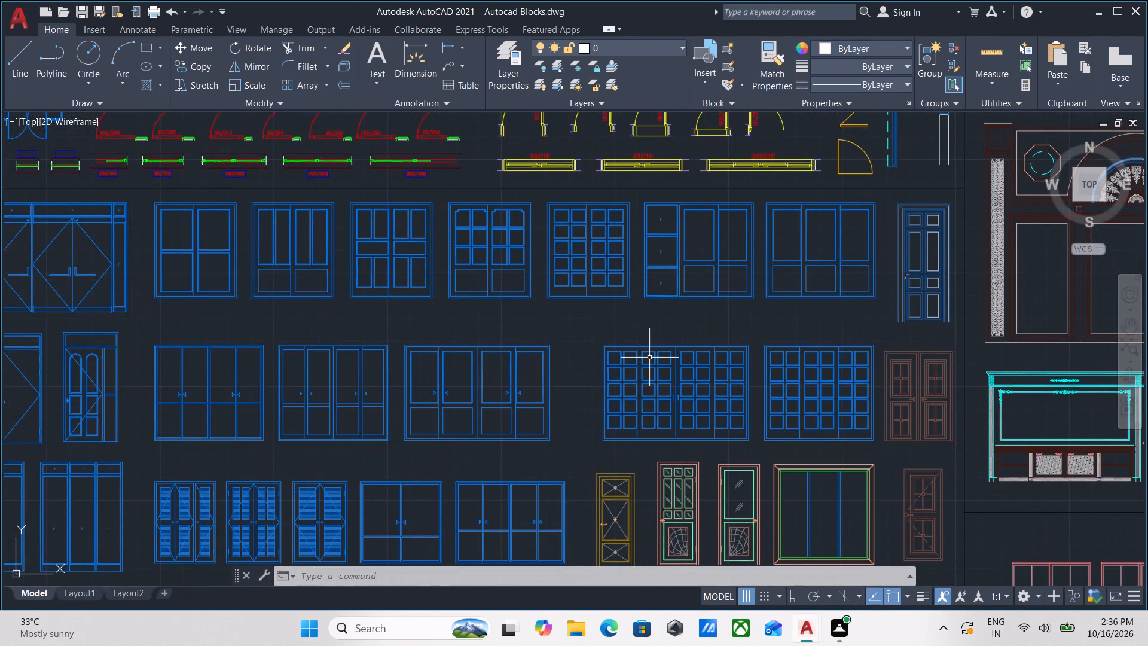
{"action": "middle_click_drag", "start_coordinate": [649, 358], "coordinate": [653, 298]}
{"action": "scroll", "coordinate": [647, 296], "scroll_direction": "down", "scroll_amount": 1}
{"action": "middle_click_drag", "start_coordinate": [647, 296], "coordinate": [676, 364]}
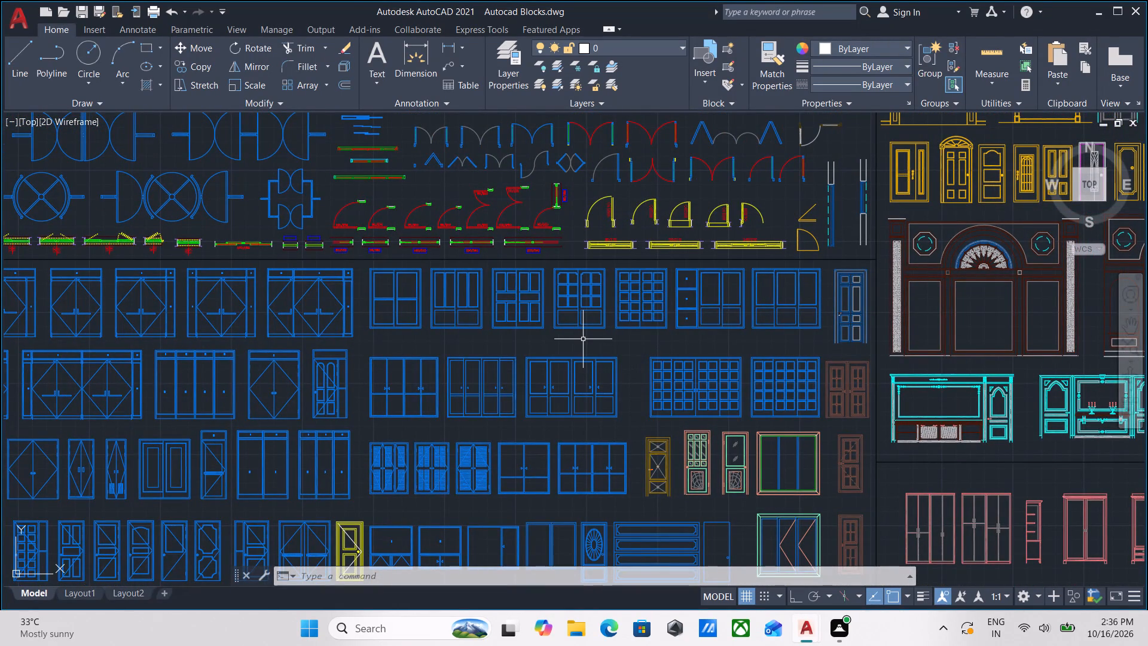
{"action": "scroll", "coordinate": [550, 331], "scroll_direction": "up", "scroll_amount": 1}
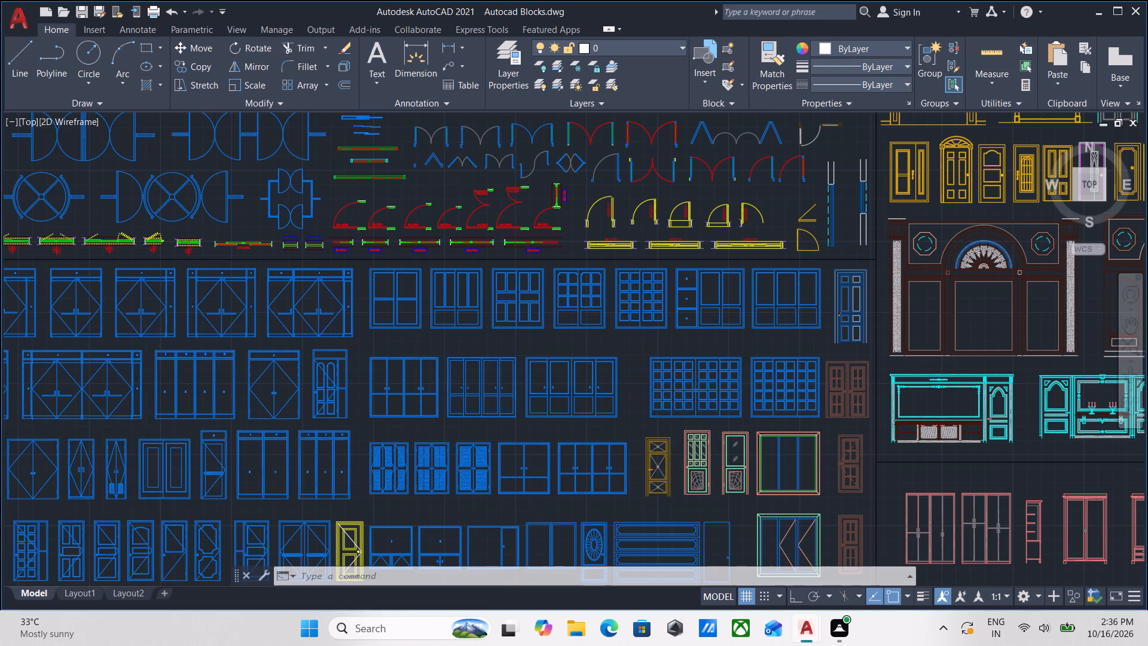
{"action": "middle_click_drag", "start_coordinate": [514, 330], "coordinate": [629, 344]}
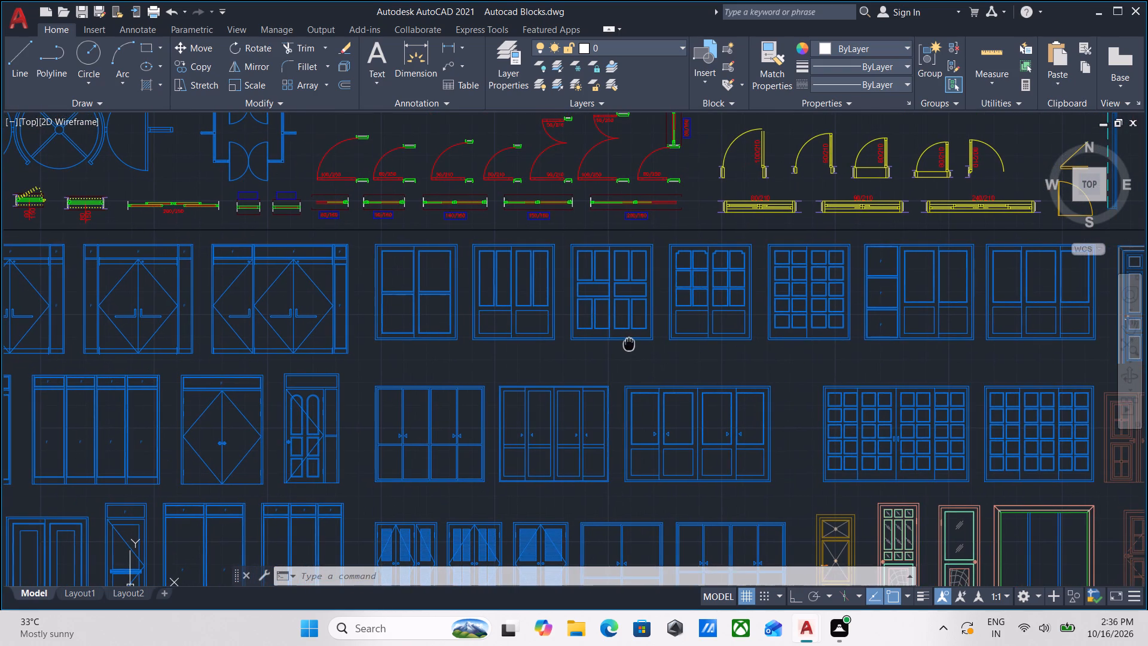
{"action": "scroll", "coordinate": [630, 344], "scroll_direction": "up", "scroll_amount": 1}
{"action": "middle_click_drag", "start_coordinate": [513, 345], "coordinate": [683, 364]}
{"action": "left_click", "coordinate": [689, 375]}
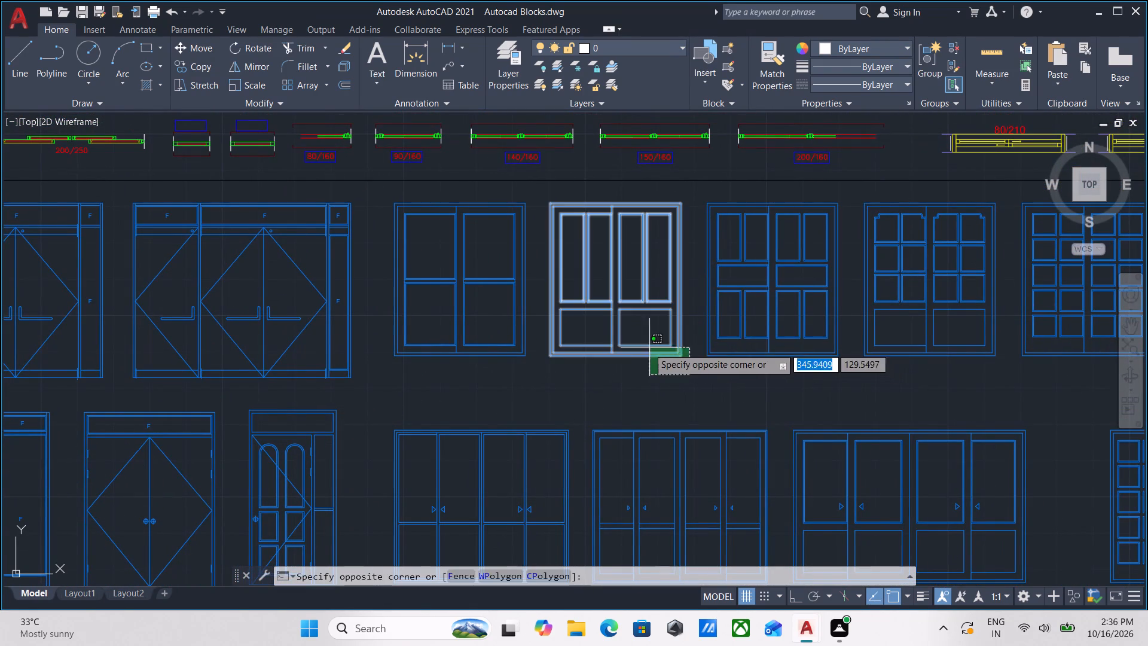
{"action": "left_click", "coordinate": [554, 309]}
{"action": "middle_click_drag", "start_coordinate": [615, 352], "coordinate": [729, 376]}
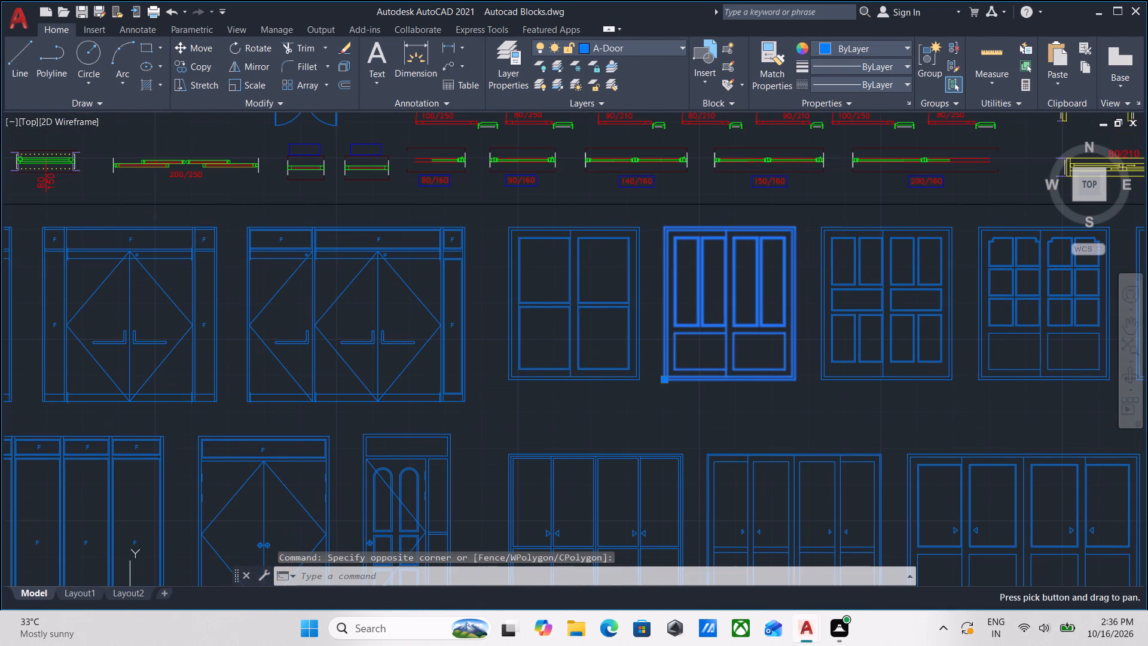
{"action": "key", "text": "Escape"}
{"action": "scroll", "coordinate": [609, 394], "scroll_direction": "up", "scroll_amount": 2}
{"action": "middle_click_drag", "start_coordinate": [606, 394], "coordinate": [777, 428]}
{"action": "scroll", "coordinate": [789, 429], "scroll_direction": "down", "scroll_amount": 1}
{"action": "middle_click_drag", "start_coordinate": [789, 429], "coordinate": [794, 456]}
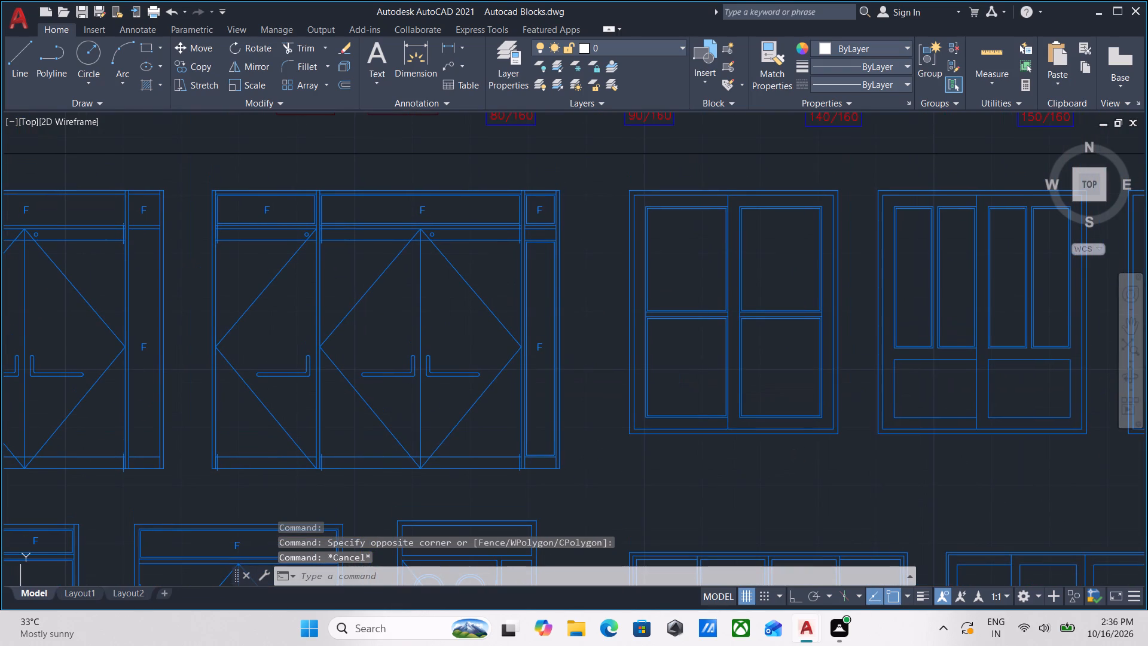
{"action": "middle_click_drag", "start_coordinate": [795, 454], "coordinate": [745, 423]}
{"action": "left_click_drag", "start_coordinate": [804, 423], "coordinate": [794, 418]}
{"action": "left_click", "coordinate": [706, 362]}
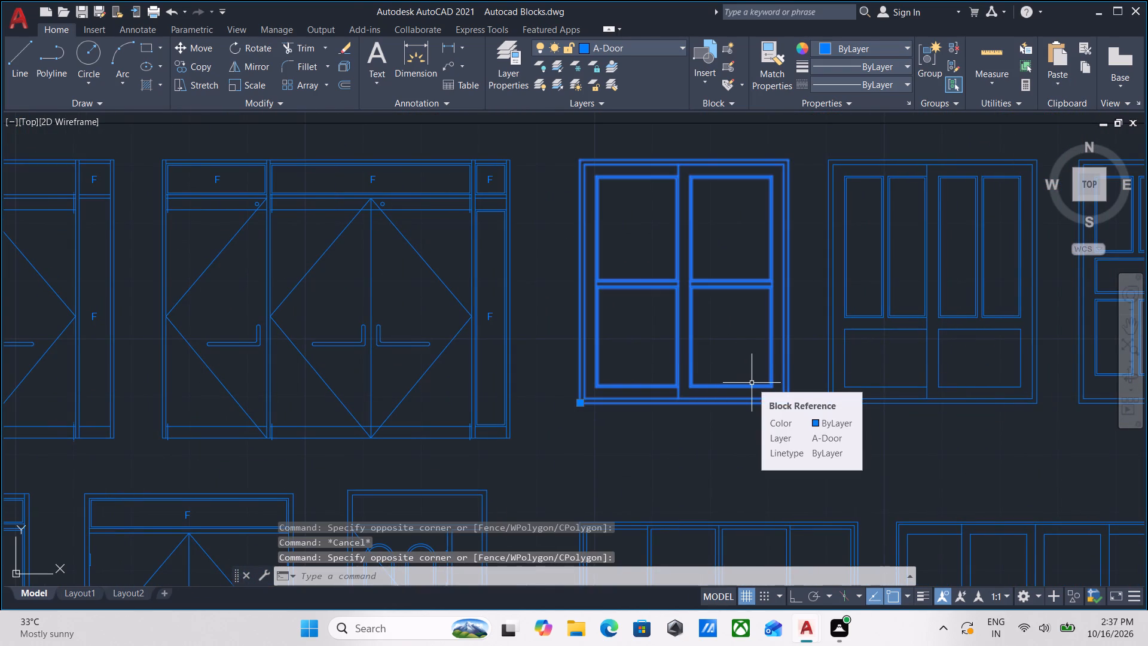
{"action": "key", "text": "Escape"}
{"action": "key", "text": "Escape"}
Copy the blue double-leaf block with four tall upper panels and two lower panels to the clipboard.
{"action": "scroll", "coordinate": [991, 395], "scroll_direction": "down", "scroll_amount": 1}
{"action": "left_click", "coordinate": [1005, 421]}
{"action": "left_click", "coordinate": [957, 369]}
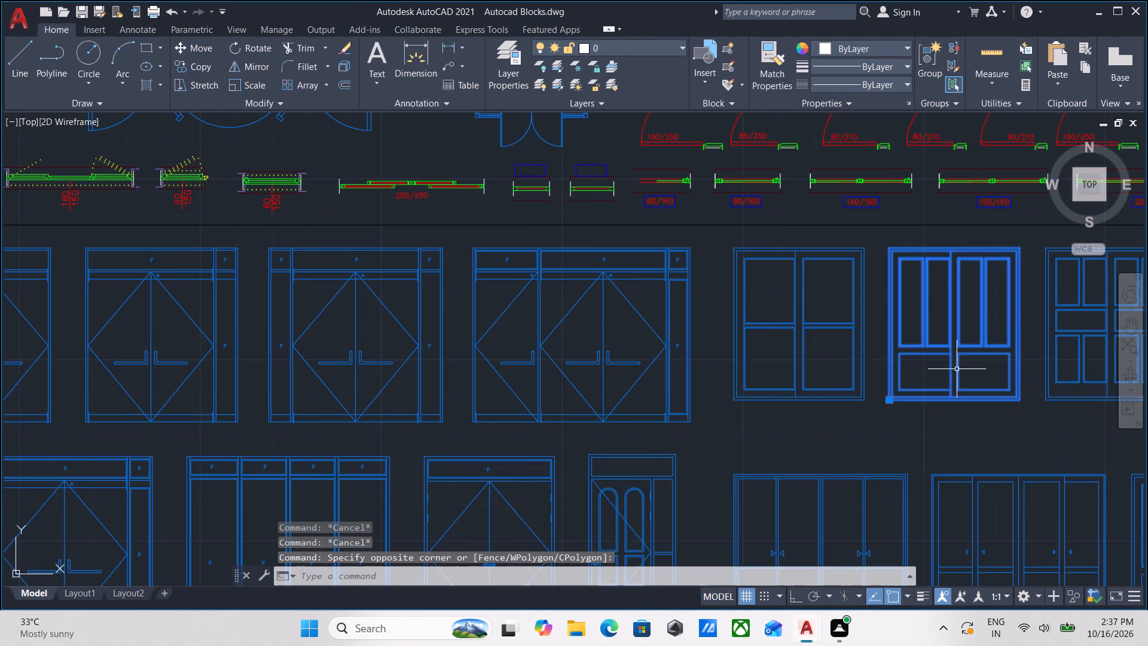
{"action": "middle_click_drag", "start_coordinate": [947, 377], "coordinate": [1009, 395]}
{"action": "key", "text": "ctrl+c"}
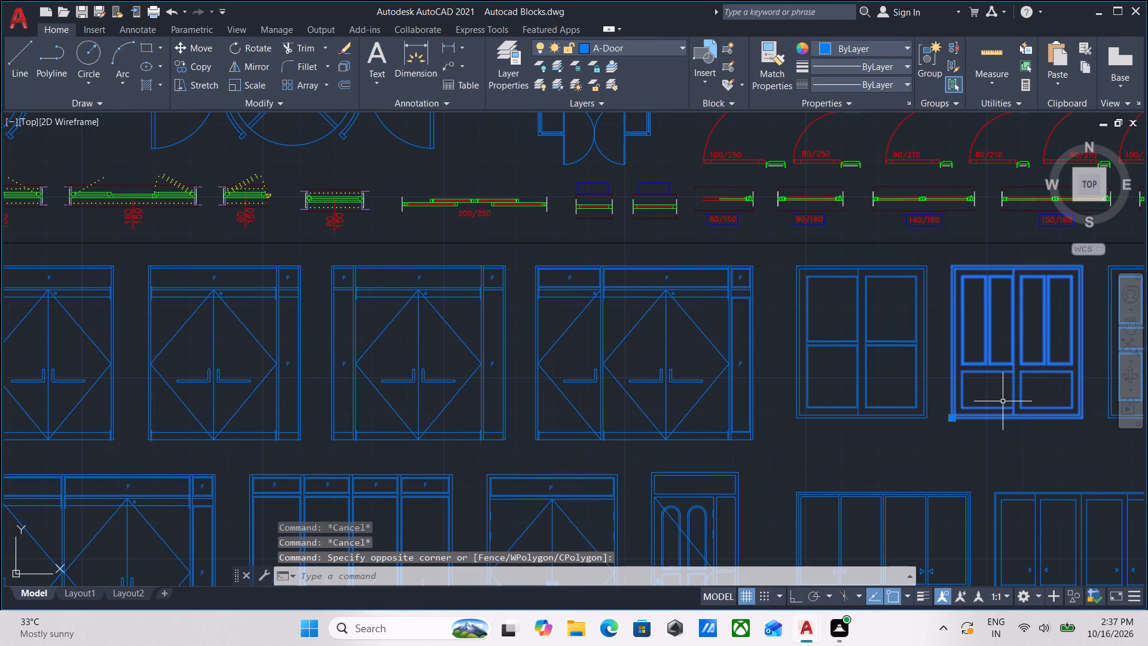
Switch to AUTOCAD PROJECT 4.dwg and paste the copied block in the empty space east of the building elevation.
{"action": "scroll", "coordinate": [865, 443], "scroll_direction": "down", "scroll_amount": 1}
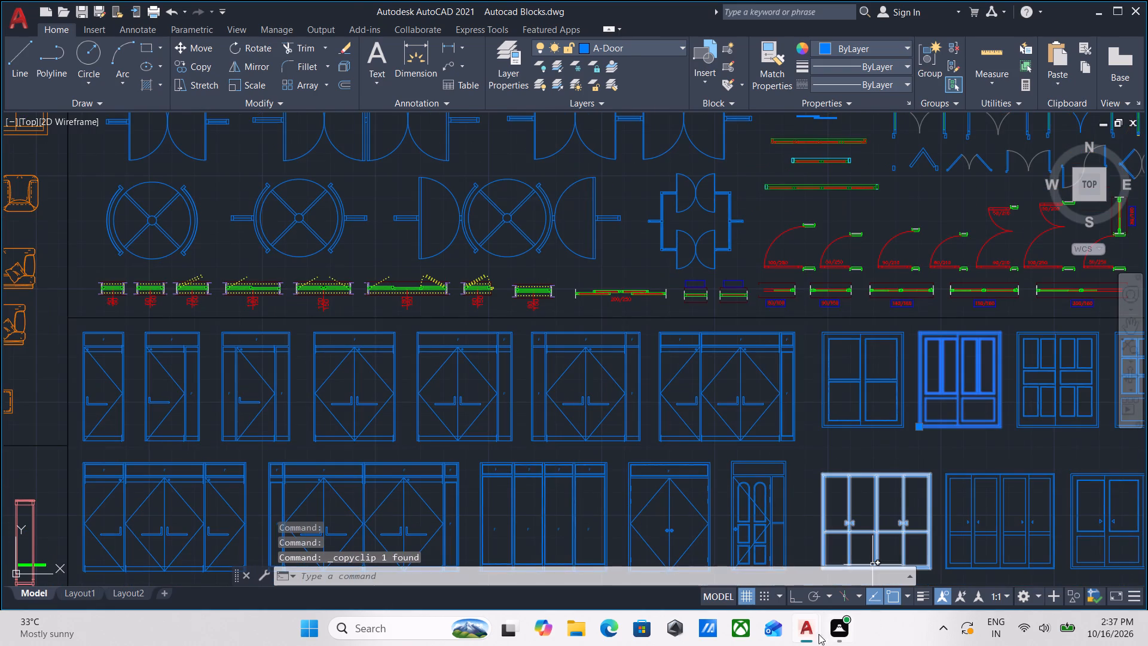
{"action": "left_click", "coordinate": [778, 575]}
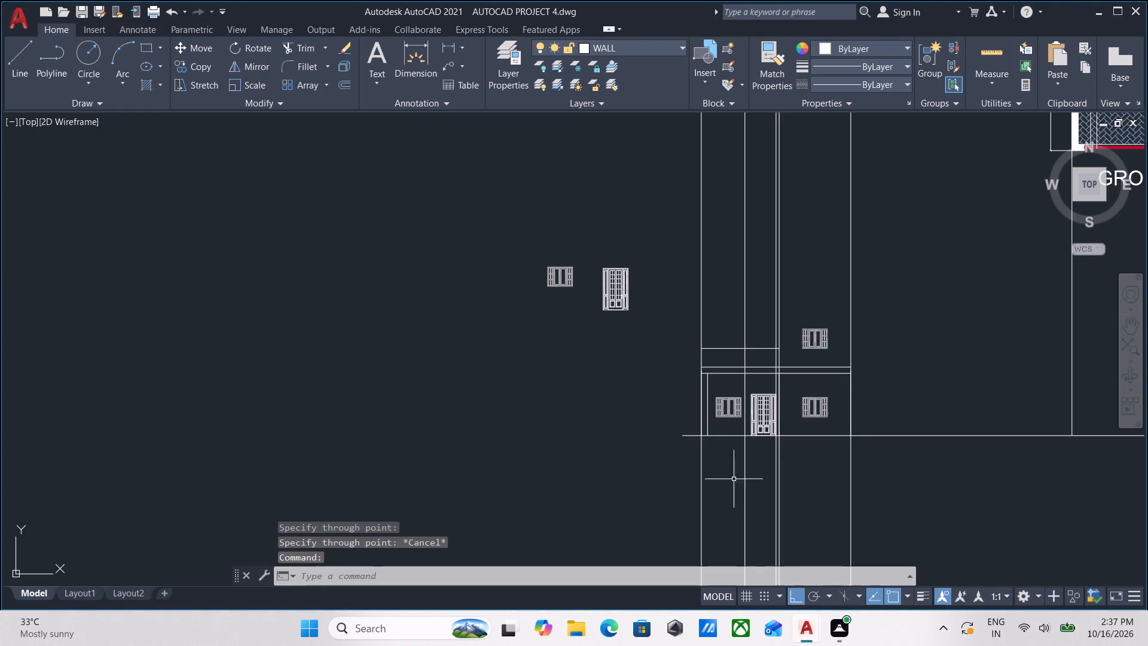
{"action": "scroll", "coordinate": [801, 420], "scroll_direction": "up", "scroll_amount": 3}
{"action": "middle_click_drag", "start_coordinate": [735, 420], "coordinate": [738, 569]}
{"action": "scroll", "coordinate": [621, 452], "scroll_direction": "down", "scroll_amount": 2}
{"action": "middle_click_drag", "start_coordinate": [715, 452], "coordinate": [582, 464]}
{"action": "scroll", "coordinate": [715, 444], "scroll_direction": "up", "scroll_amount": 2}
{"action": "middle_click_drag", "start_coordinate": [730, 442], "coordinate": [671, 461]}
{"action": "middle_click", "coordinate": [756, 440]}
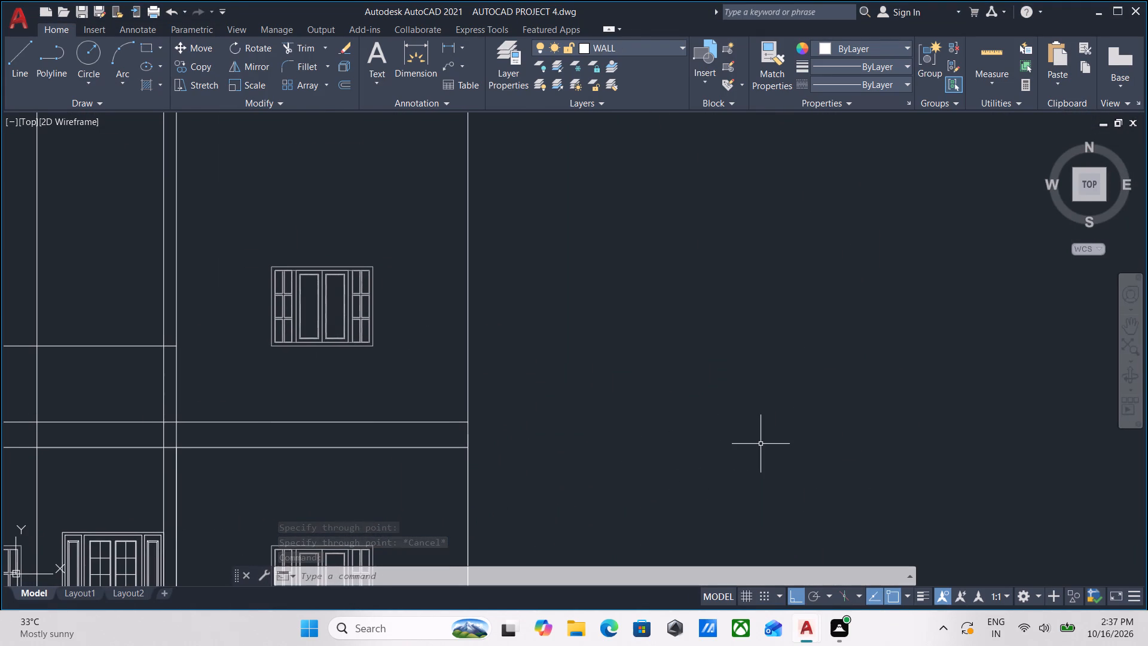
{"action": "key", "text": "ctrl+v"}
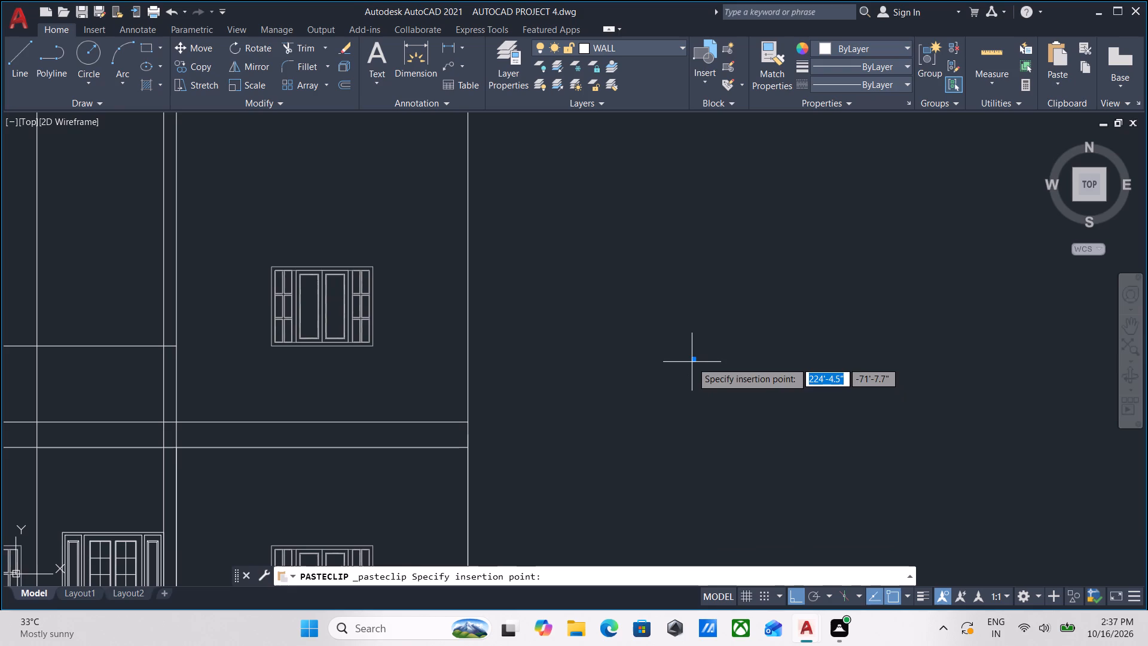
{"action": "left_click", "coordinate": [691, 362]}
Scale the pasted block from its lower-left corner by reference, using its bottom edge as reference length and 4' as new length.
{"action": "scroll", "coordinate": [691, 362], "scroll_direction": "up", "scroll_amount": 7}
{"action": "scroll", "coordinate": [743, 400], "scroll_direction": "up", "scroll_amount": 1}
{"action": "middle_click_drag", "start_coordinate": [778, 404], "coordinate": [760, 404]}
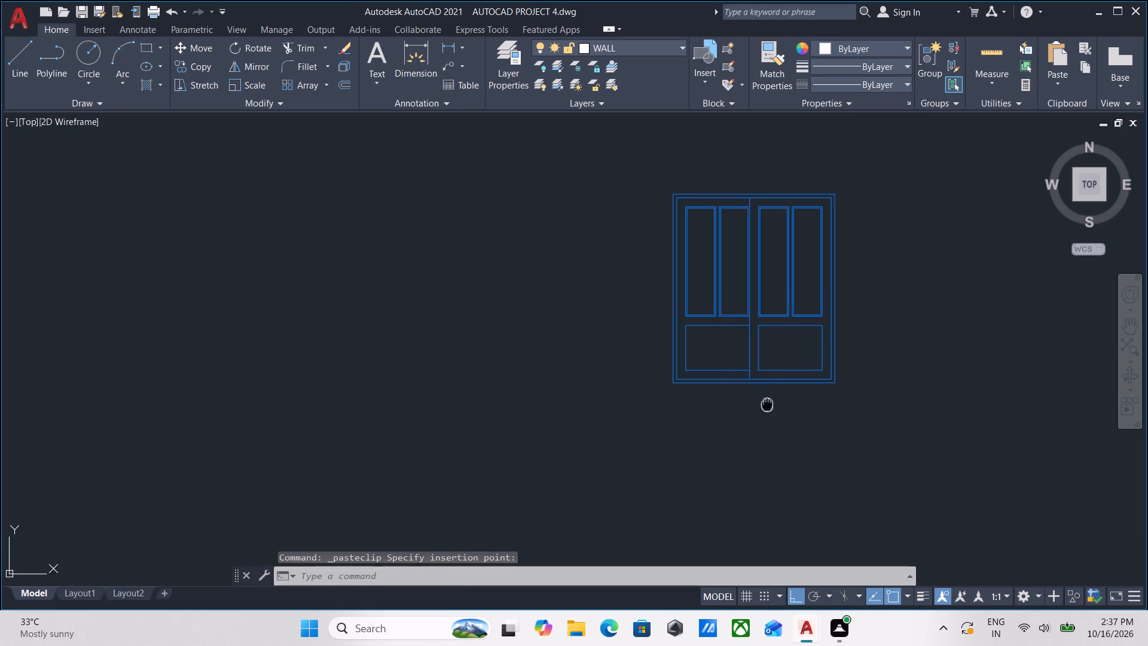
{"action": "middle_click_drag", "start_coordinate": [760, 404], "coordinate": [705, 405]}
{"action": "left_click", "coordinate": [764, 415]}
{"action": "left_click", "coordinate": [664, 334]}
{"action": "scroll", "coordinate": [710, 373], "scroll_direction": "up", "scroll_amount": 2}
{"action": "middle_click_drag", "start_coordinate": [657, 373], "coordinate": [578, 445]}
{"action": "scroll", "coordinate": [573, 431], "scroll_direction": "down", "scroll_amount": 1}
{"action": "middle_click_drag", "start_coordinate": [575, 428], "coordinate": [626, 384]}
{"action": "type", "text": "sca"}
{"action": "key", "text": "Return"}
{"action": "scroll", "coordinate": [476, 432], "scroll_direction": "up", "scroll_amount": 2}
{"action": "left_click", "coordinate": [529, 386]}
{"action": "middle_click_drag", "start_coordinate": [744, 382], "coordinate": [568, 383]}
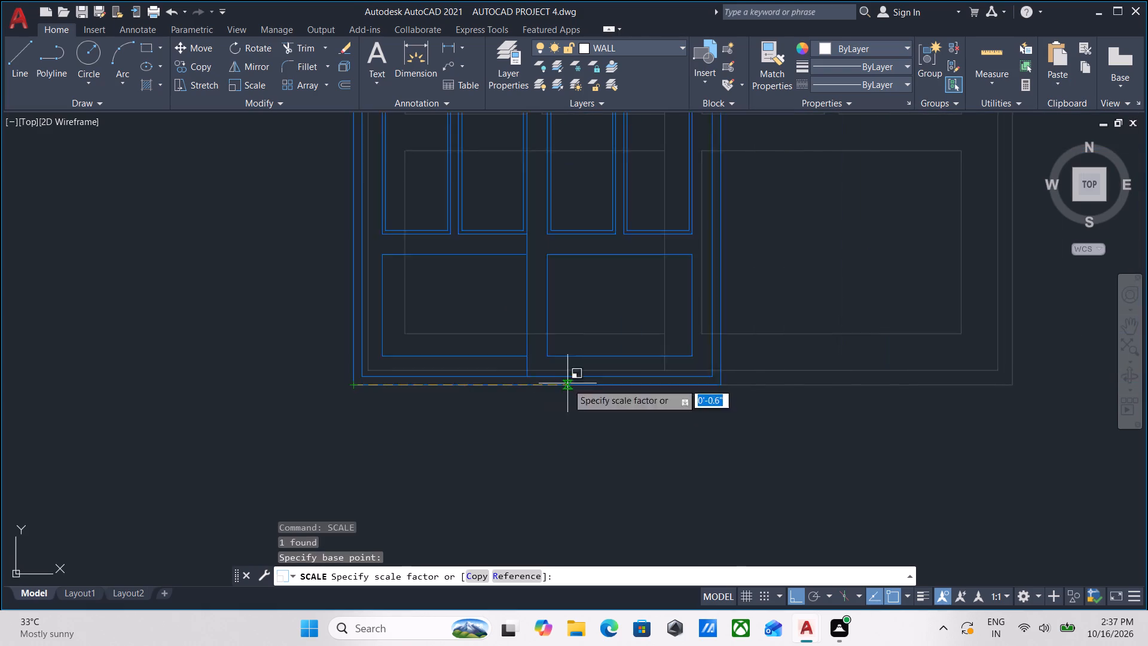
{"action": "scroll", "coordinate": [778, 388], "scroll_direction": "down", "scroll_amount": 2}
{"action": "middle_click_drag", "start_coordinate": [775, 389], "coordinate": [553, 427]}
{"action": "scroll", "coordinate": [724, 428], "scroll_direction": "down", "scroll_amount": 1}
{"action": "middle_click_drag", "start_coordinate": [710, 434], "coordinate": [541, 457]}
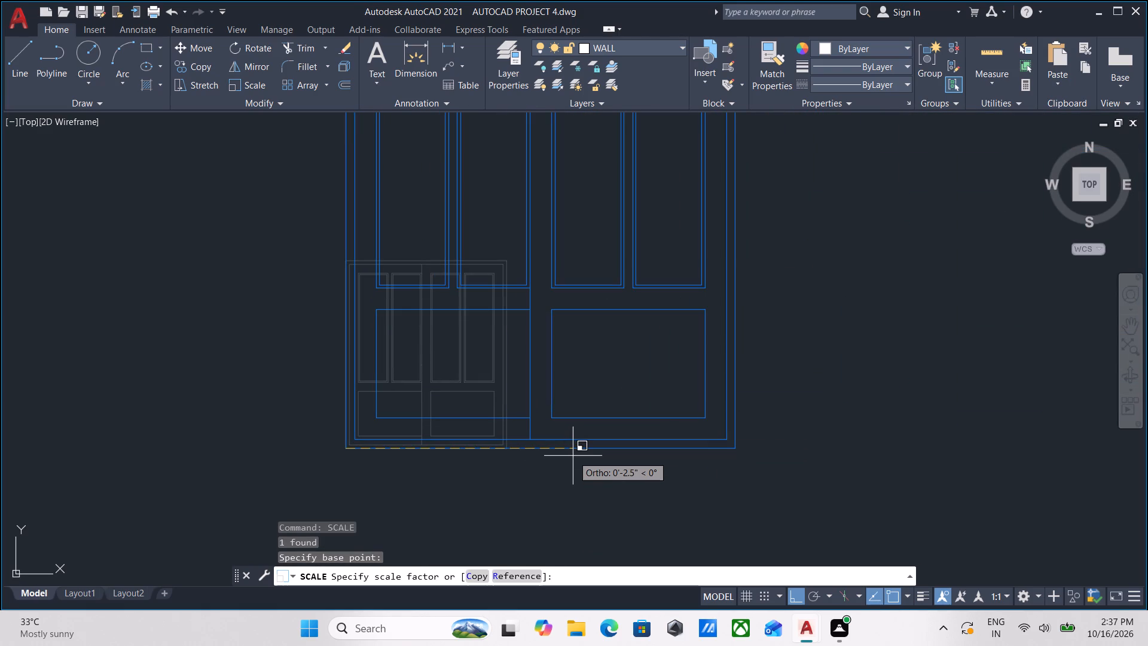
{"action": "key", "text": "F8"}
{"action": "scroll", "coordinate": [573, 456], "scroll_direction": "down", "scroll_amount": 3}
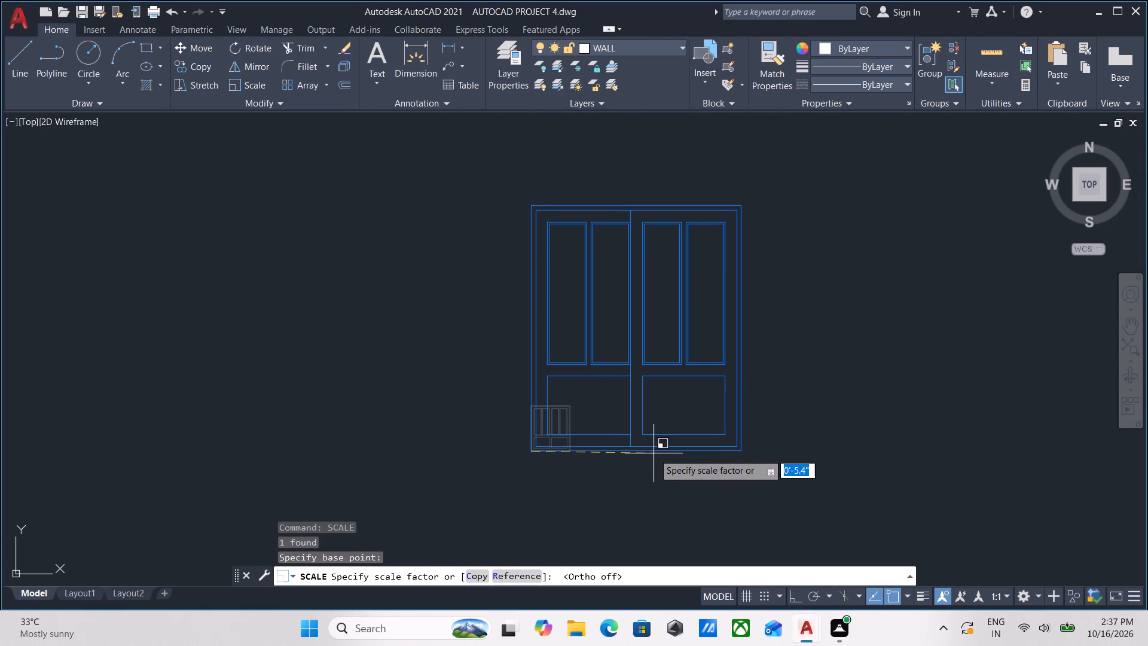
{"action": "key", "text": "r"}
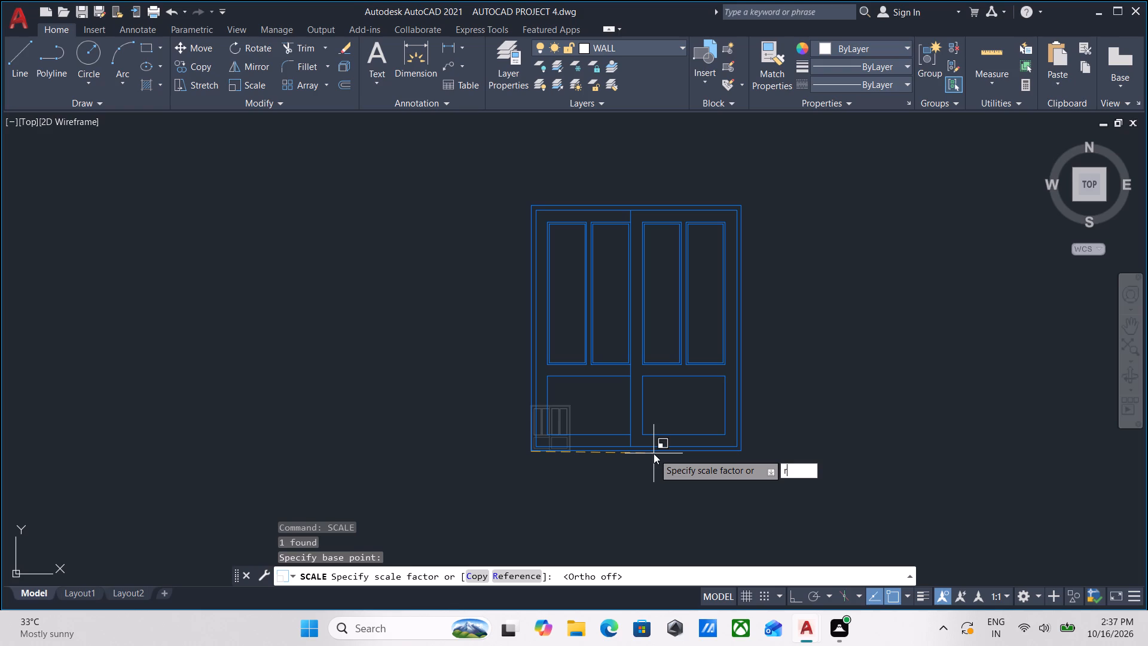
{"action": "key", "text": "Return"}
{"action": "scroll", "coordinate": [512, 448], "scroll_direction": "up", "scroll_amount": 4}
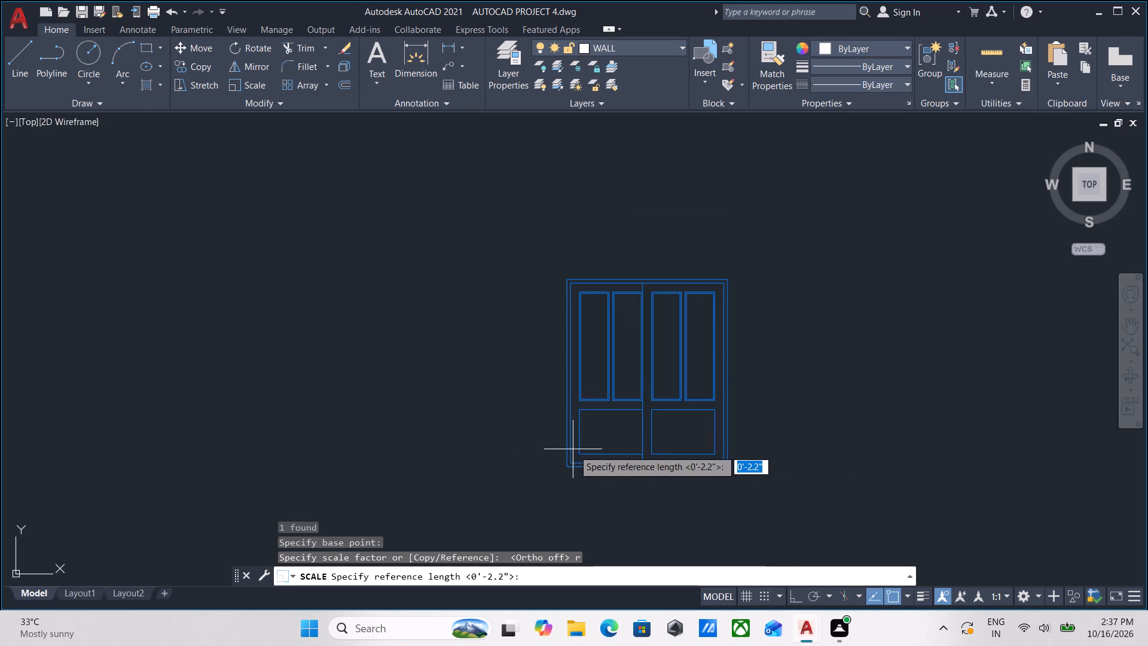
{"action": "scroll", "coordinate": [574, 450], "scroll_direction": "up", "scroll_amount": 2}
{"action": "left_click", "coordinate": [546, 523]}
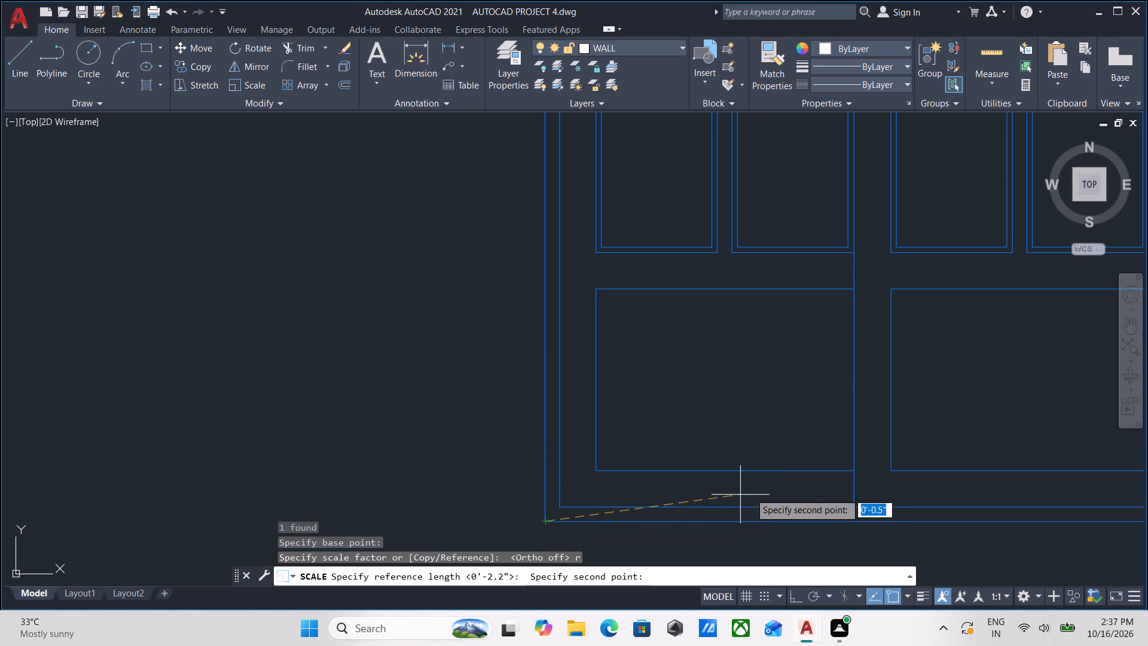
{"action": "middle_click_drag", "start_coordinate": [753, 492], "coordinate": [372, 434]}
{"action": "scroll", "coordinate": [767, 458], "scroll_direction": "down", "scroll_amount": 1}
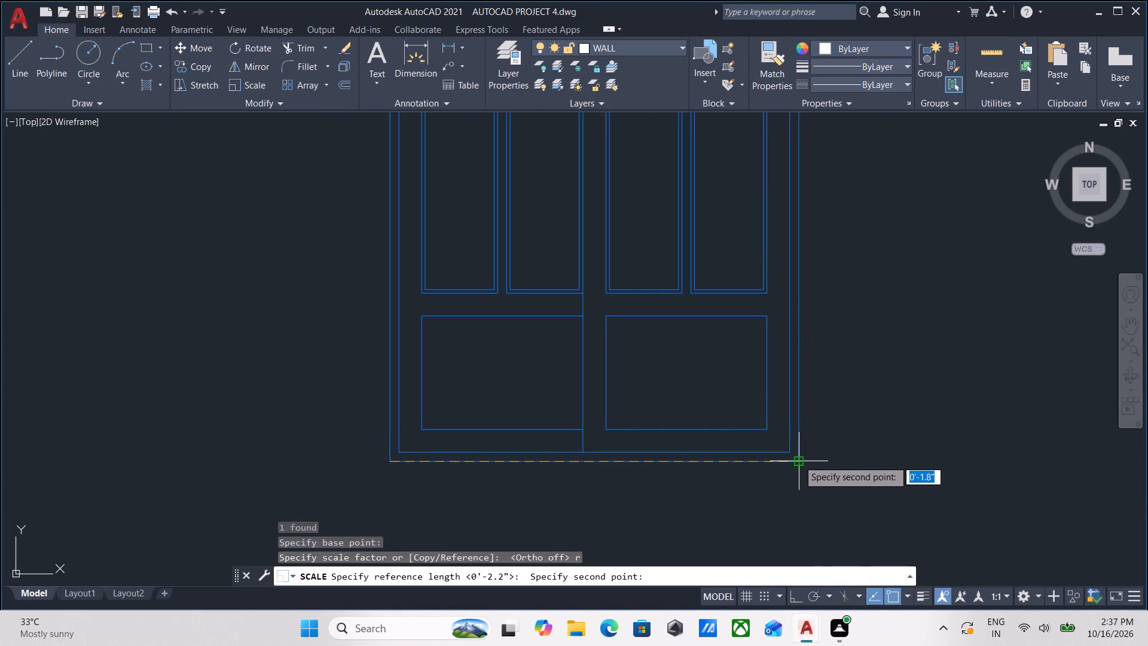
{"action": "left_click", "coordinate": [798, 460]}
{"action": "middle_click_drag", "start_coordinate": [864, 450], "coordinate": [752, 454]}
{"action": "scroll", "coordinate": [778, 452], "scroll_direction": "down", "scroll_amount": 3}
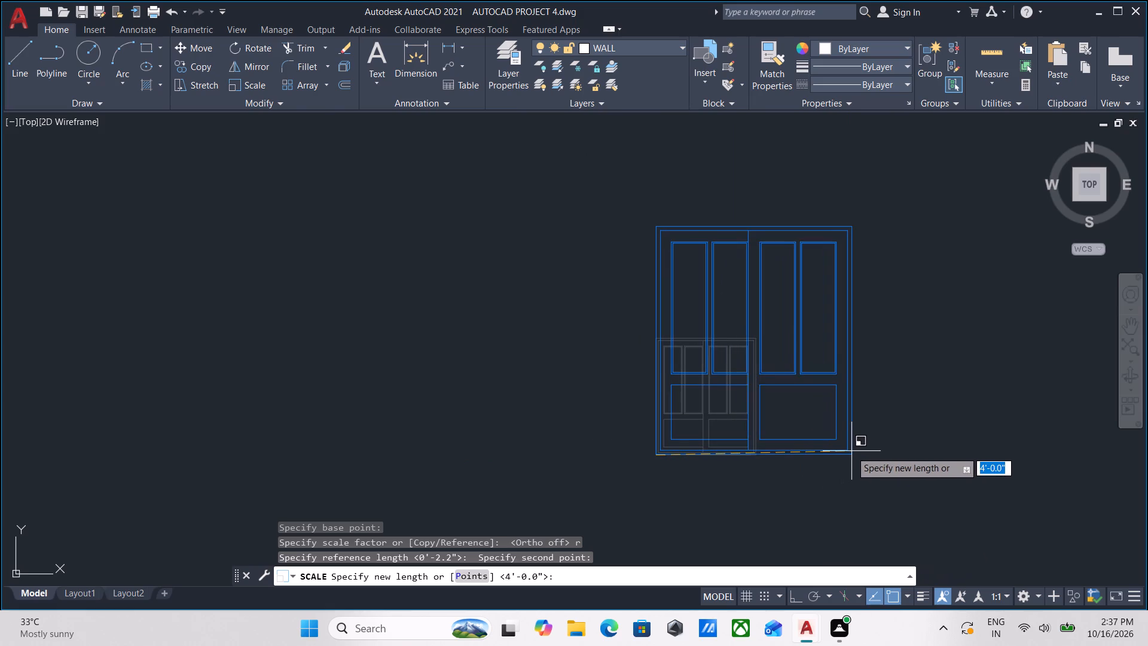
{"action": "key", "text": "F8"}
{"action": "middle_click_drag", "start_coordinate": [910, 464], "coordinate": [764, 469]}
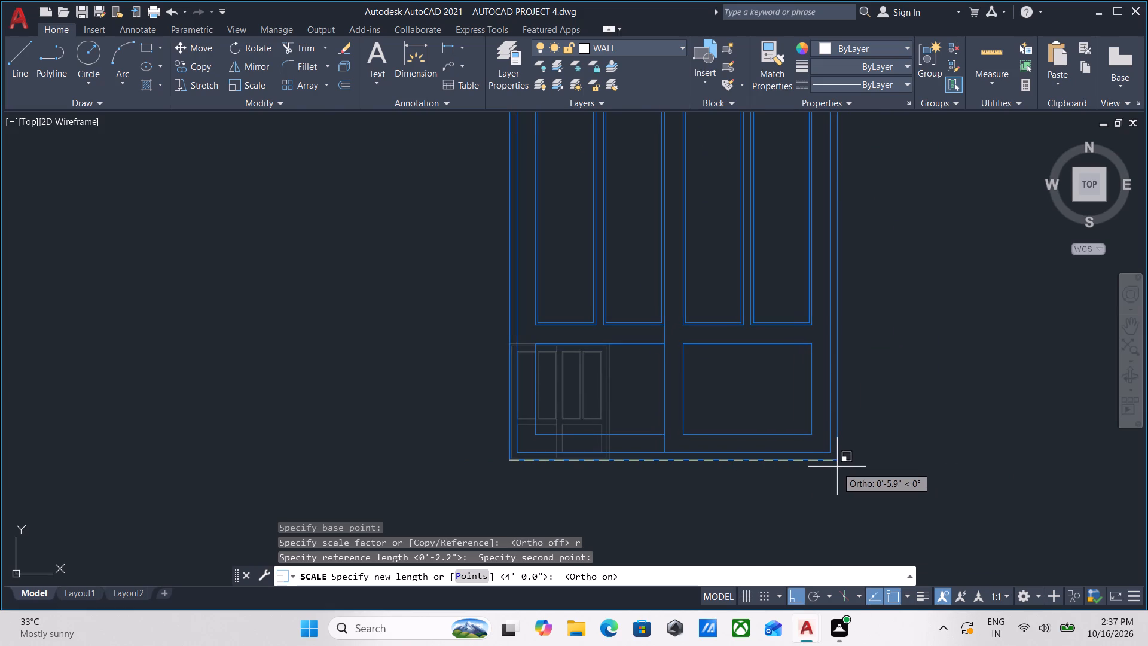
{"action": "type", "text": "4'"}
{"action": "key", "text": "Return"}
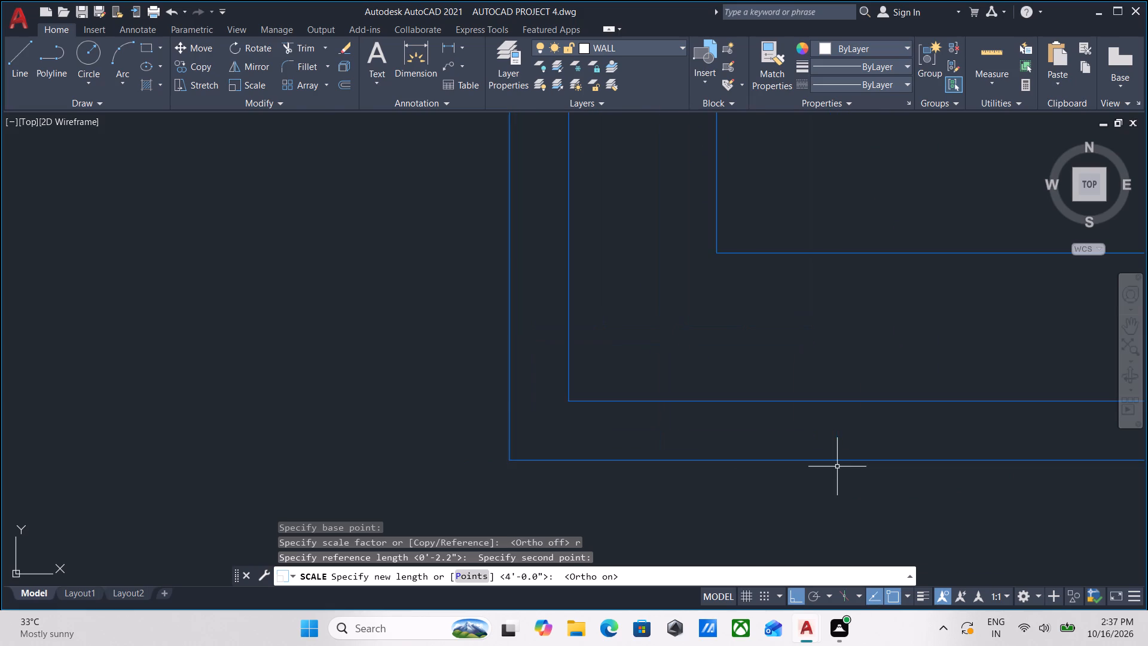
Measure the scaled block's overall height along its left edge with a linear dimension, without placing the dimension.
{"action": "scroll", "coordinate": [837, 467], "scroll_direction": "down", "scroll_amount": 2}
{"action": "middle_click_drag", "start_coordinate": [837, 467], "coordinate": [444, 519]}
{"action": "scroll", "coordinate": [466, 506], "scroll_direction": "down", "scroll_amount": 4}
{"action": "middle_click_drag", "start_coordinate": [575, 509], "coordinate": [628, 461]}
{"action": "scroll", "coordinate": [543, 418], "scroll_direction": "up", "scroll_amount": 2}
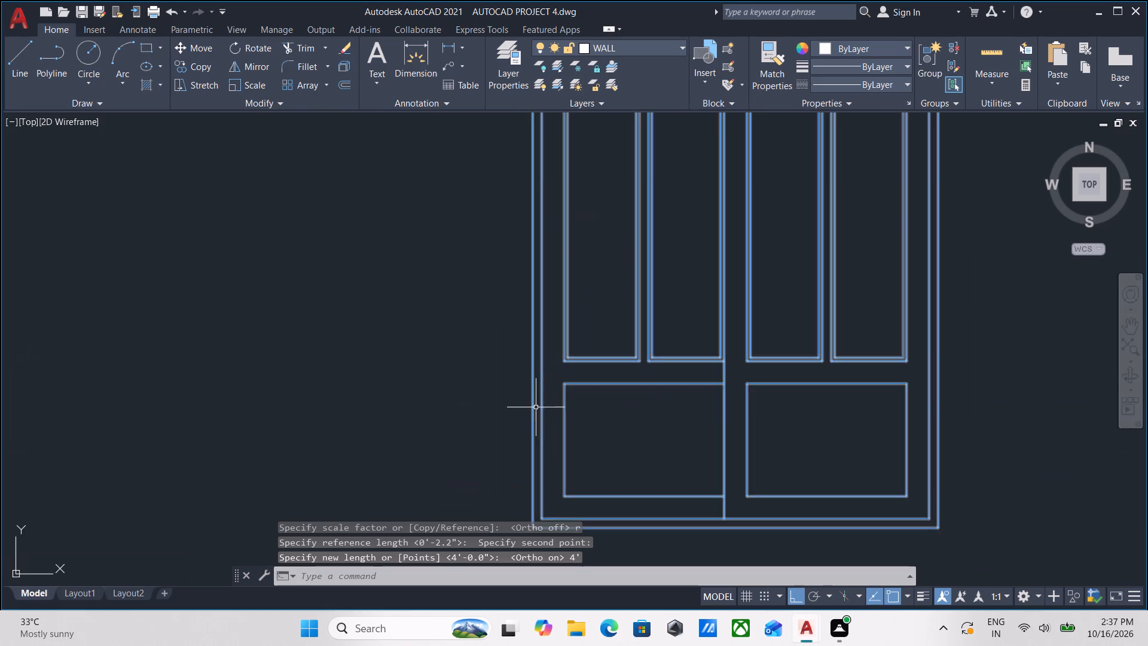
{"action": "middle_click_drag", "start_coordinate": [535, 407], "coordinate": [576, 434]}
{"action": "type", "text": "dli"}
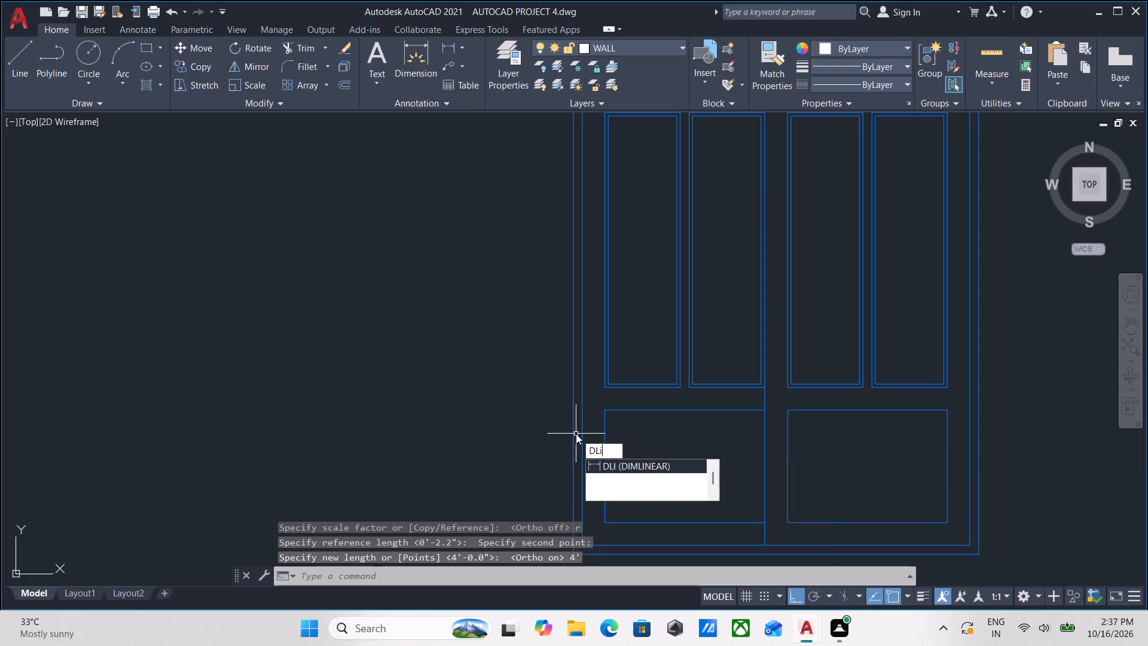
{"action": "key", "text": "Return"}
{"action": "middle_click_drag", "start_coordinate": [573, 281], "coordinate": [596, 432]}
{"action": "left_click", "coordinate": [599, 229]}
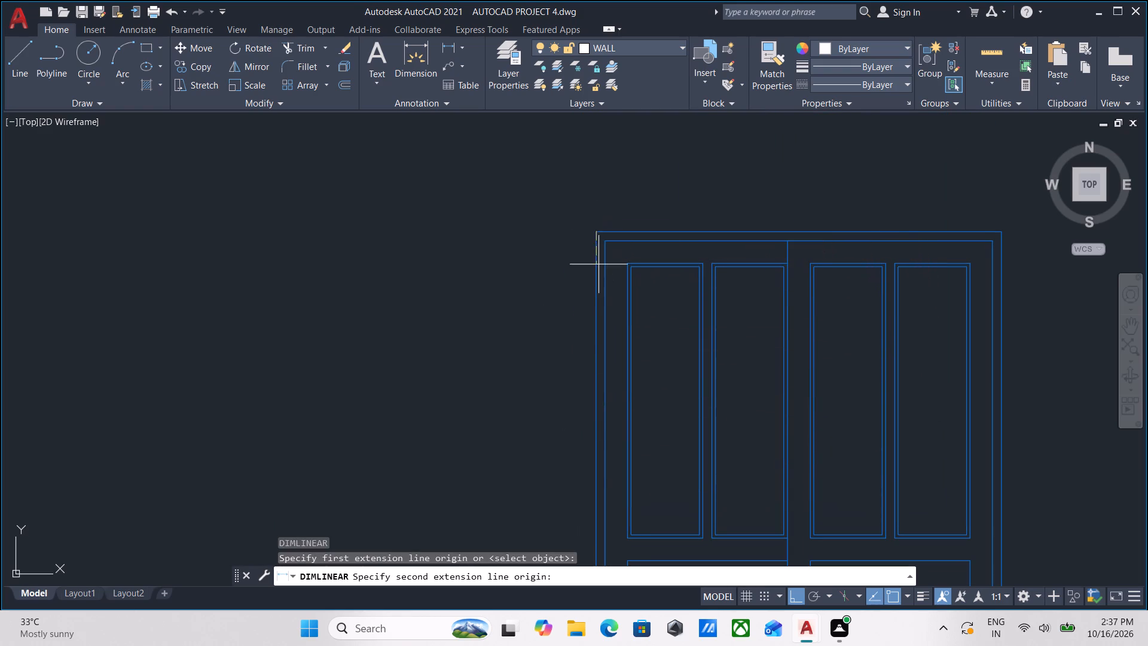
{"action": "middle_click_drag", "start_coordinate": [594, 443], "coordinate": [591, 227]}
{"action": "scroll", "coordinate": [588, 277], "scroll_direction": "down", "scroll_amount": 2}
{"action": "middle_click_drag", "start_coordinate": [579, 310], "coordinate": [590, 243]}
{"action": "scroll", "coordinate": [588, 290], "scroll_direction": "up", "scroll_amount": 3}
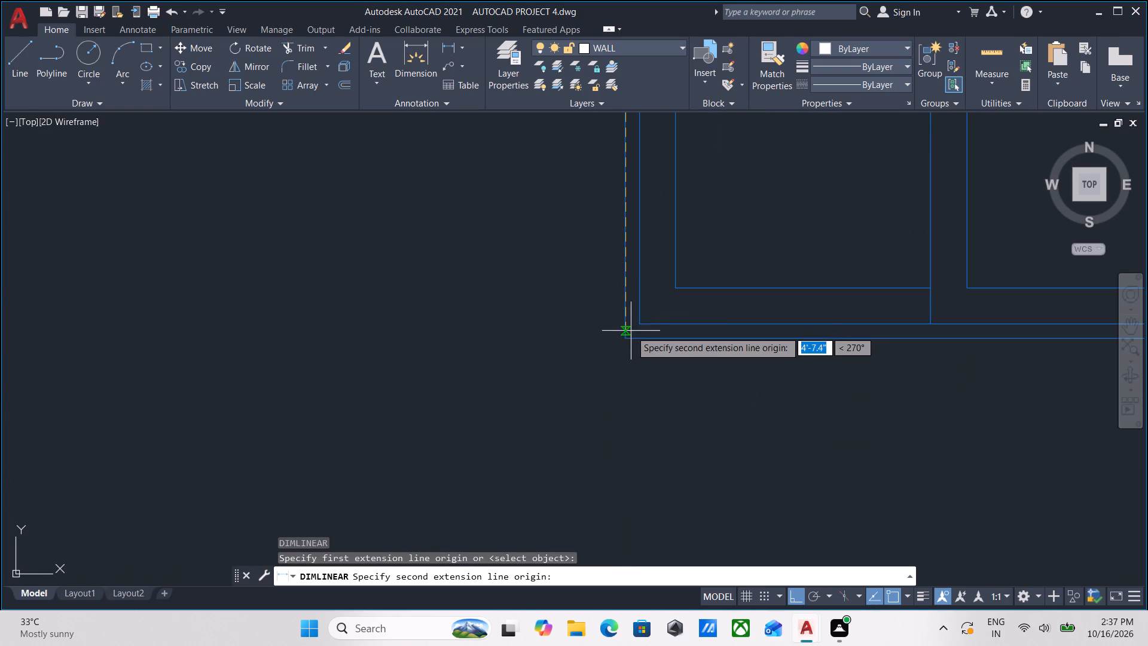
{"action": "left_click", "coordinate": [630, 336]}
{"action": "scroll", "coordinate": [593, 326], "scroll_direction": "down", "scroll_amount": 1}
{"action": "middle_click_drag", "start_coordinate": [593, 331], "coordinate": [600, 444]}
{"action": "scroll", "coordinate": [570, 337], "scroll_direction": "down", "scroll_amount": 2}
{"action": "middle_click_drag", "start_coordinate": [570, 337], "coordinate": [553, 360]}
{"action": "key", "text": "Escape"}
Explode the scaled double-leaf block east of the building elevation into separate objects.
{"action": "middle_click_drag", "start_coordinate": [654, 395], "coordinate": [594, 315]}
{"action": "scroll", "coordinate": [668, 343], "scroll_direction": "up", "scroll_amount": 2}
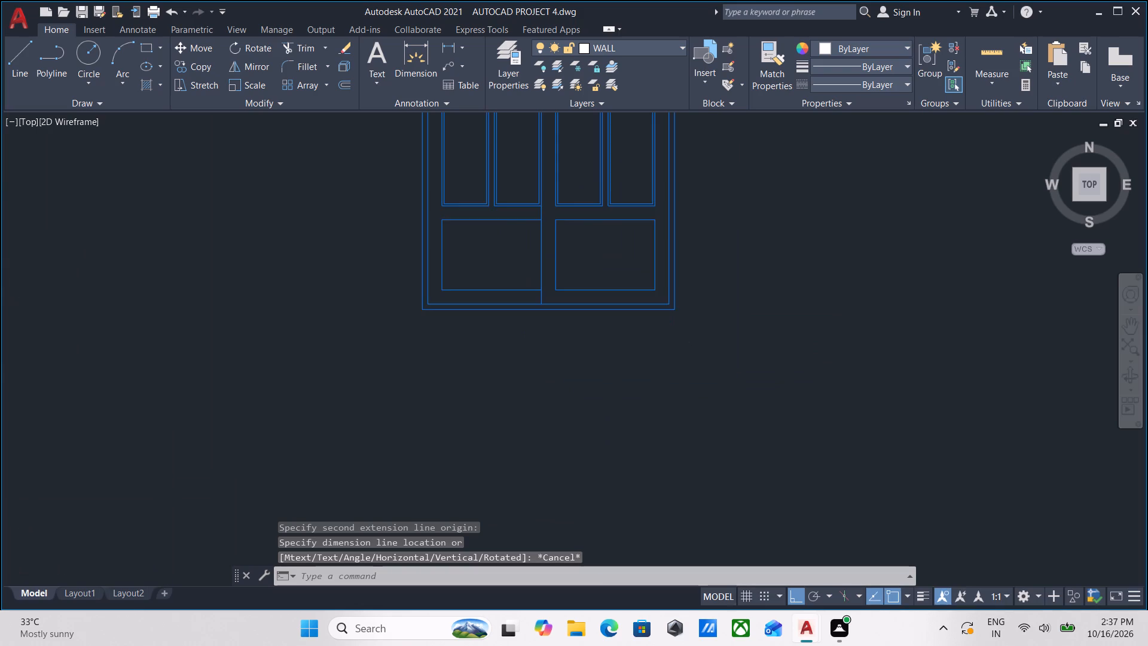
{"action": "middle_click_drag", "start_coordinate": [668, 343], "coordinate": [729, 484]}
{"action": "middle_click_drag", "start_coordinate": [729, 479], "coordinate": [783, 512]}
{"action": "left_click_drag", "start_coordinate": [783, 510], "coordinate": [767, 496]}
{"action": "left_click", "coordinate": [634, 356]}
{"action": "scroll", "coordinate": [634, 356], "scroll_direction": "down", "scroll_amount": 1}
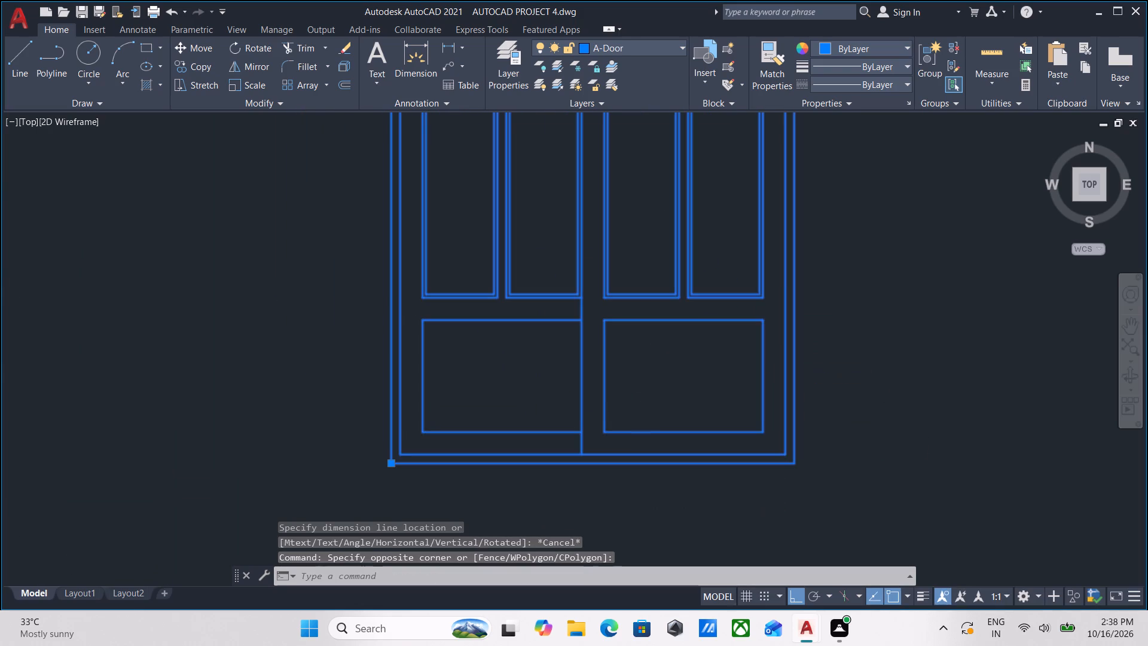
{"action": "middle_click_drag", "start_coordinate": [634, 362], "coordinate": [665, 455]}
{"action": "key", "text": "x"}
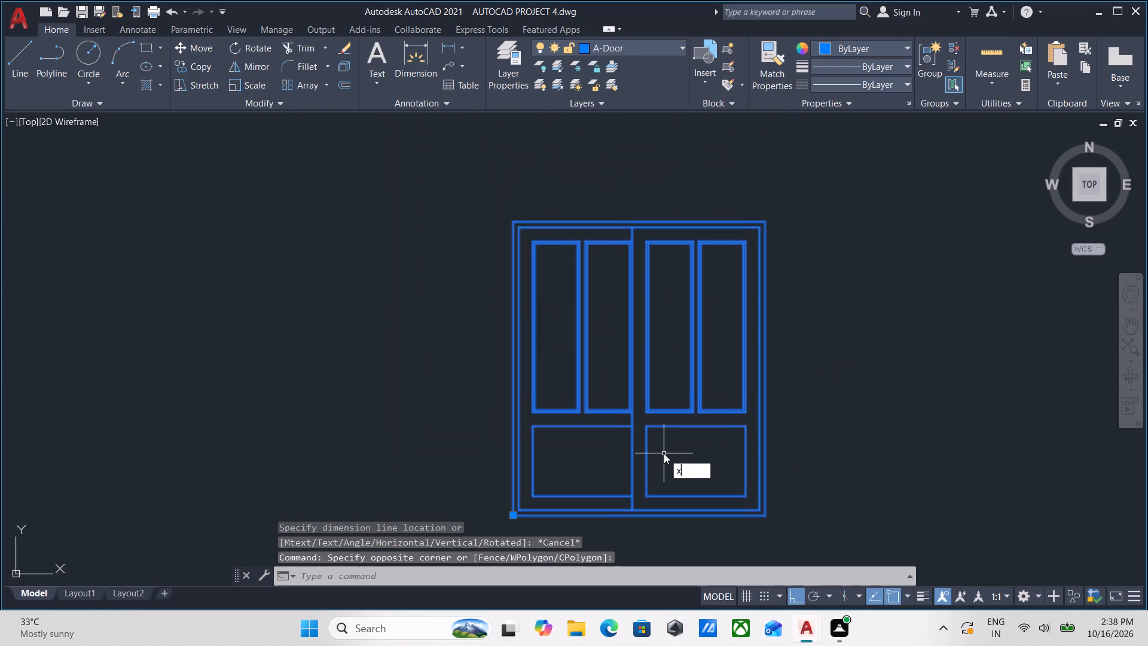
{"action": "key", "text": "Return"}
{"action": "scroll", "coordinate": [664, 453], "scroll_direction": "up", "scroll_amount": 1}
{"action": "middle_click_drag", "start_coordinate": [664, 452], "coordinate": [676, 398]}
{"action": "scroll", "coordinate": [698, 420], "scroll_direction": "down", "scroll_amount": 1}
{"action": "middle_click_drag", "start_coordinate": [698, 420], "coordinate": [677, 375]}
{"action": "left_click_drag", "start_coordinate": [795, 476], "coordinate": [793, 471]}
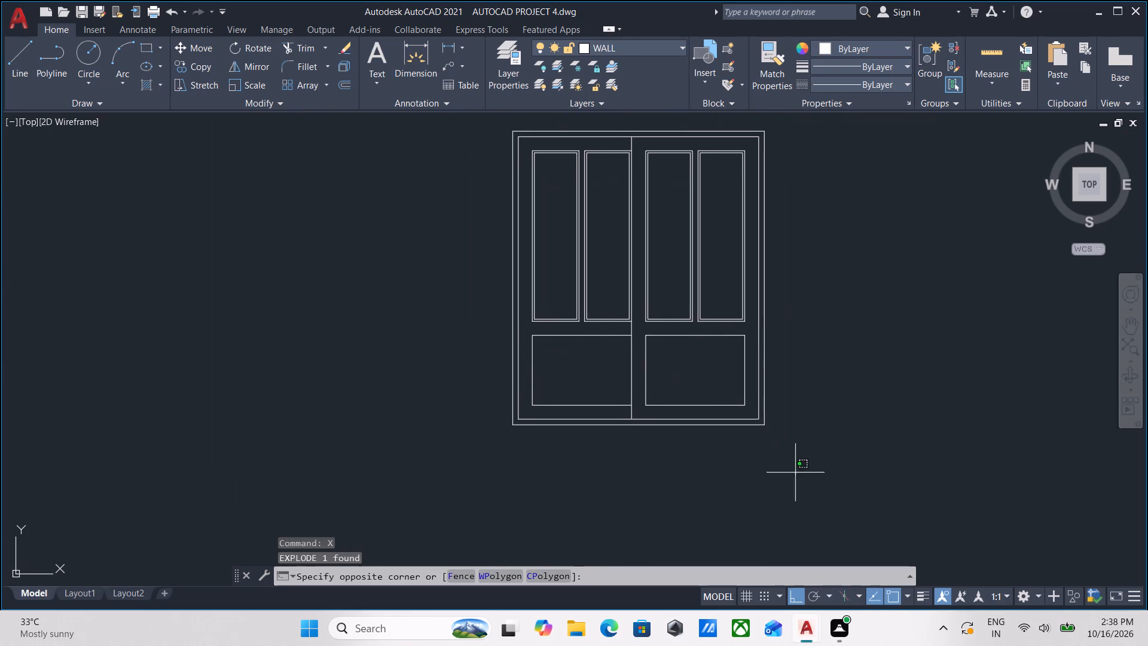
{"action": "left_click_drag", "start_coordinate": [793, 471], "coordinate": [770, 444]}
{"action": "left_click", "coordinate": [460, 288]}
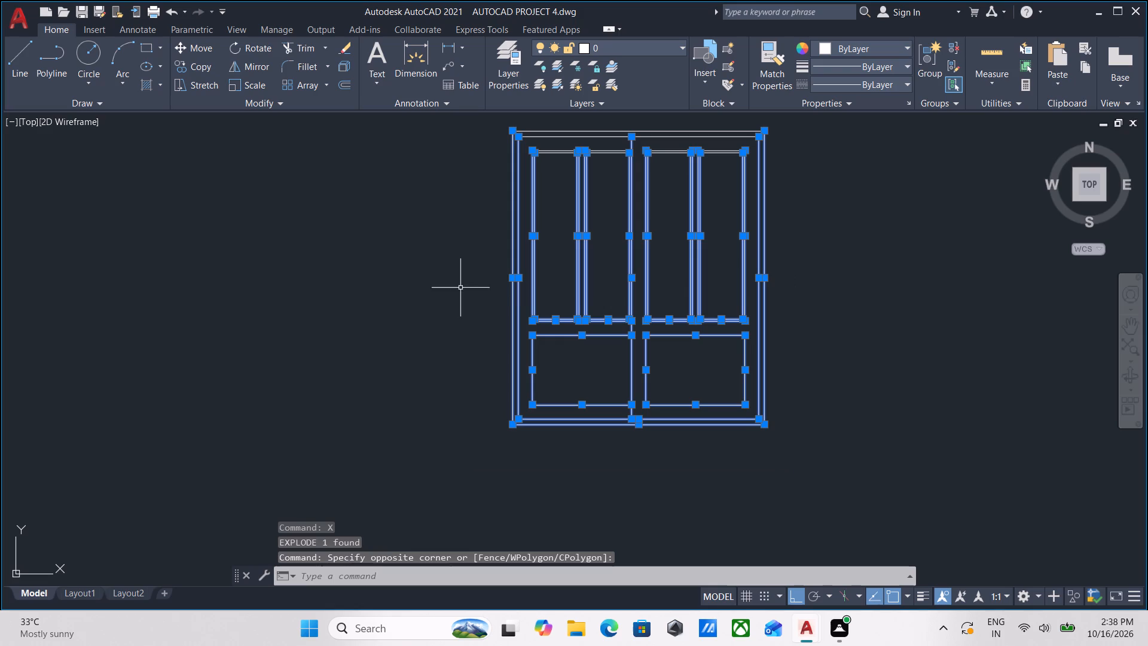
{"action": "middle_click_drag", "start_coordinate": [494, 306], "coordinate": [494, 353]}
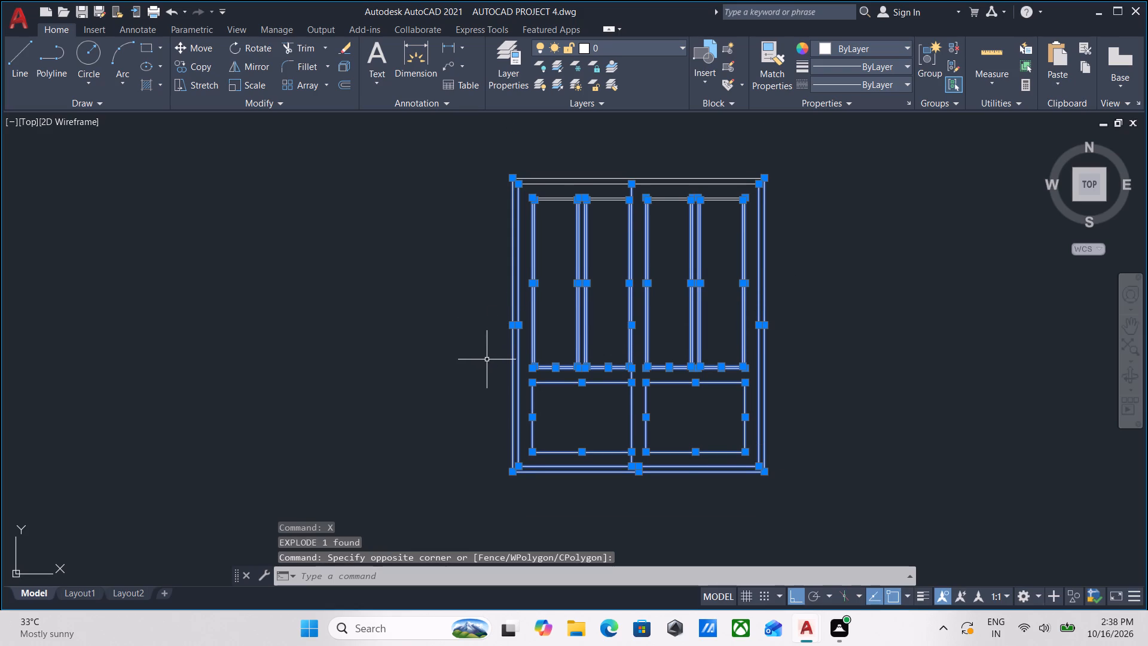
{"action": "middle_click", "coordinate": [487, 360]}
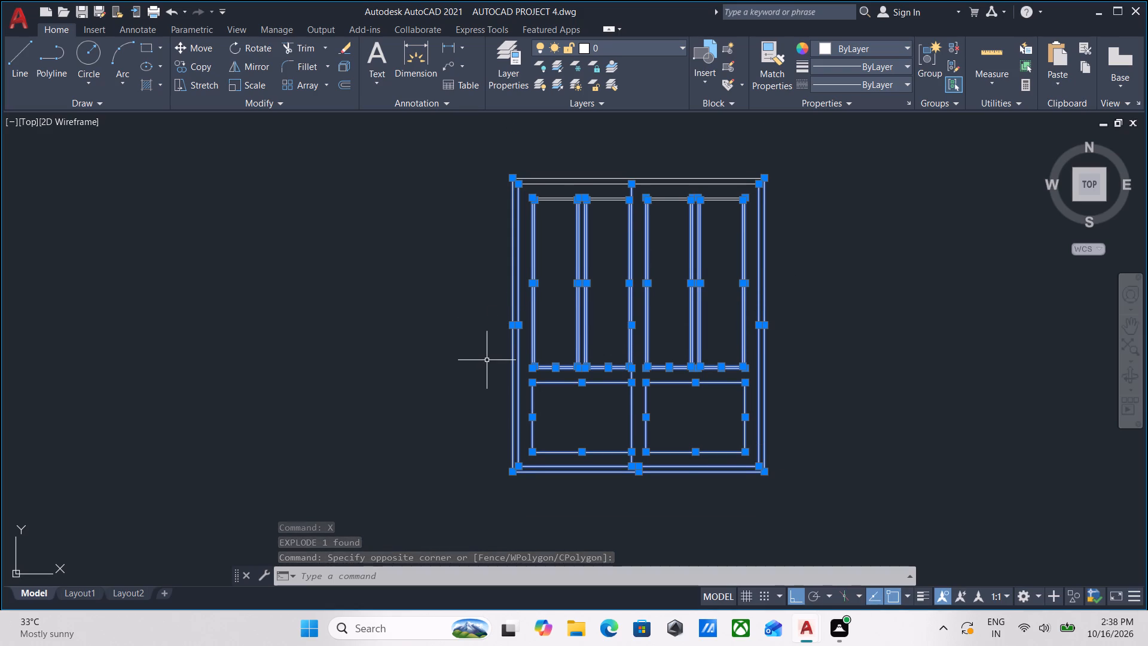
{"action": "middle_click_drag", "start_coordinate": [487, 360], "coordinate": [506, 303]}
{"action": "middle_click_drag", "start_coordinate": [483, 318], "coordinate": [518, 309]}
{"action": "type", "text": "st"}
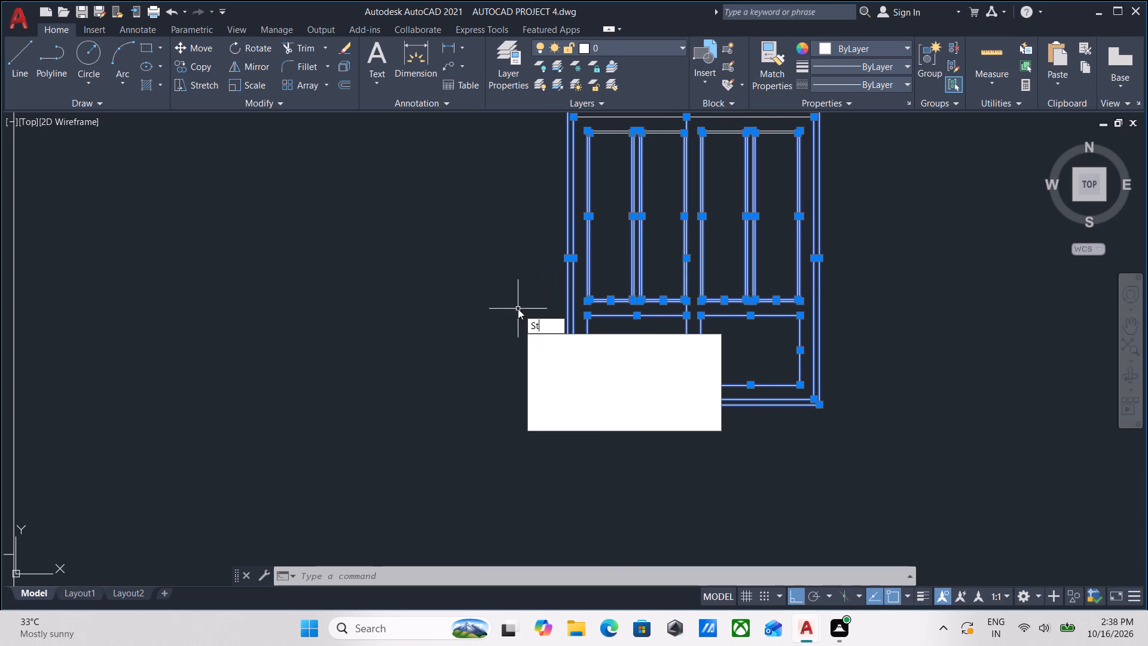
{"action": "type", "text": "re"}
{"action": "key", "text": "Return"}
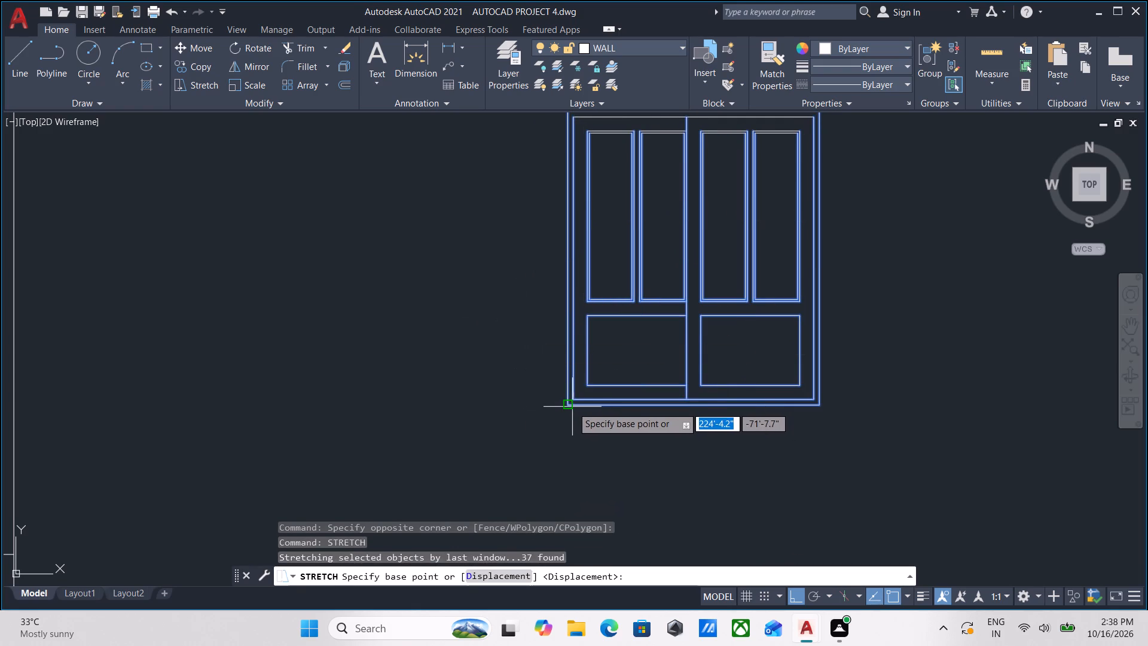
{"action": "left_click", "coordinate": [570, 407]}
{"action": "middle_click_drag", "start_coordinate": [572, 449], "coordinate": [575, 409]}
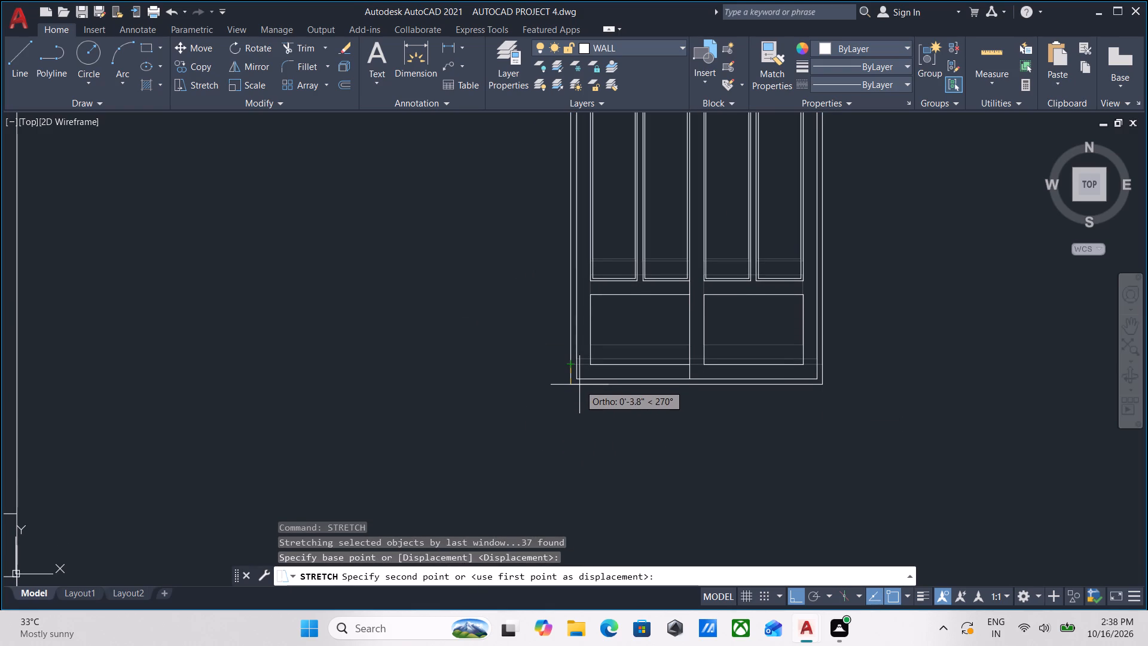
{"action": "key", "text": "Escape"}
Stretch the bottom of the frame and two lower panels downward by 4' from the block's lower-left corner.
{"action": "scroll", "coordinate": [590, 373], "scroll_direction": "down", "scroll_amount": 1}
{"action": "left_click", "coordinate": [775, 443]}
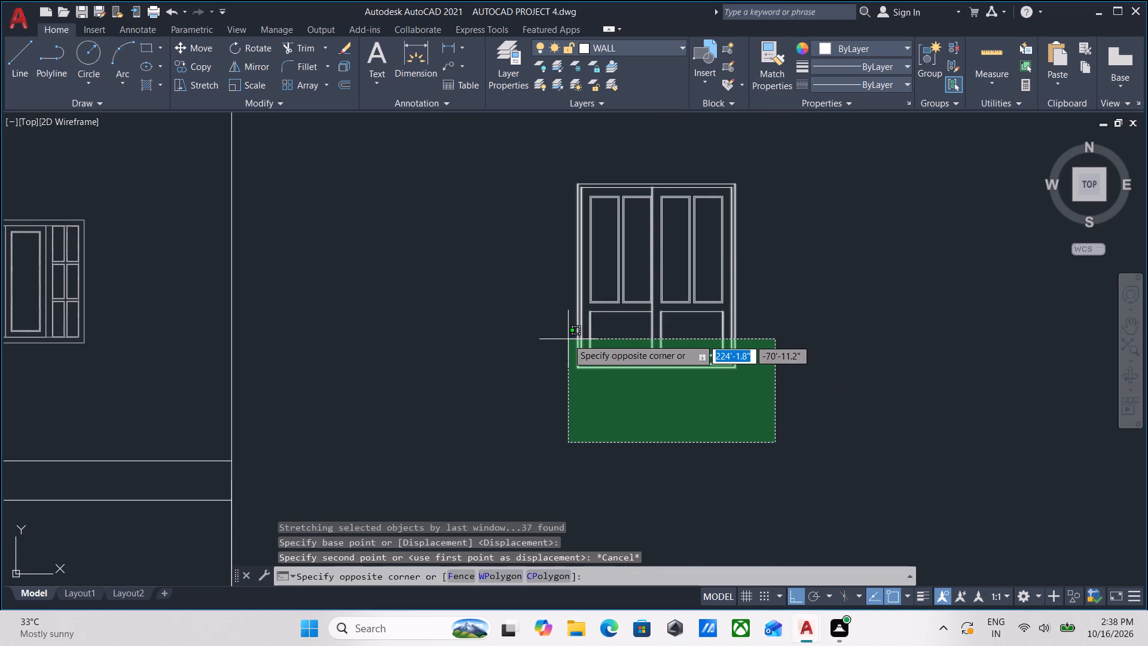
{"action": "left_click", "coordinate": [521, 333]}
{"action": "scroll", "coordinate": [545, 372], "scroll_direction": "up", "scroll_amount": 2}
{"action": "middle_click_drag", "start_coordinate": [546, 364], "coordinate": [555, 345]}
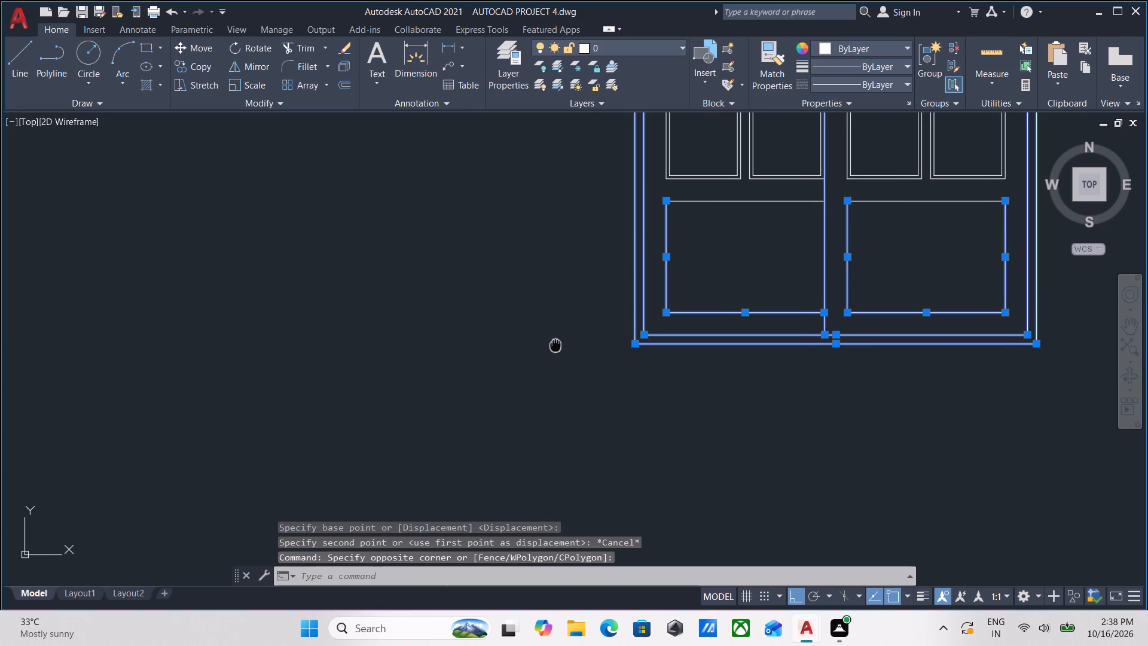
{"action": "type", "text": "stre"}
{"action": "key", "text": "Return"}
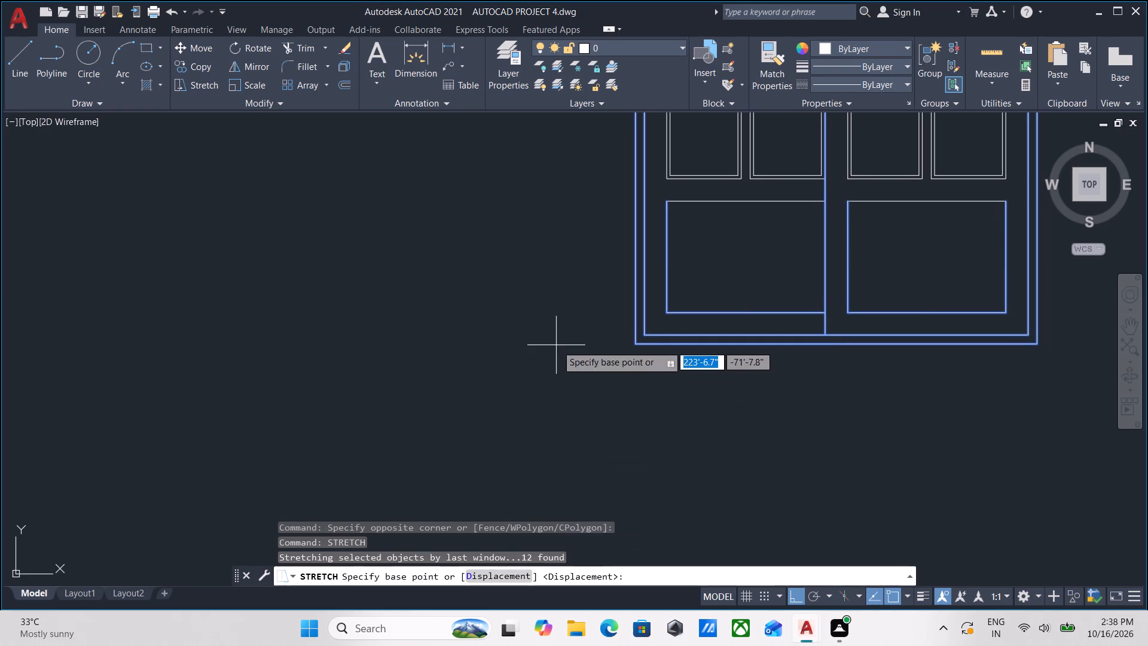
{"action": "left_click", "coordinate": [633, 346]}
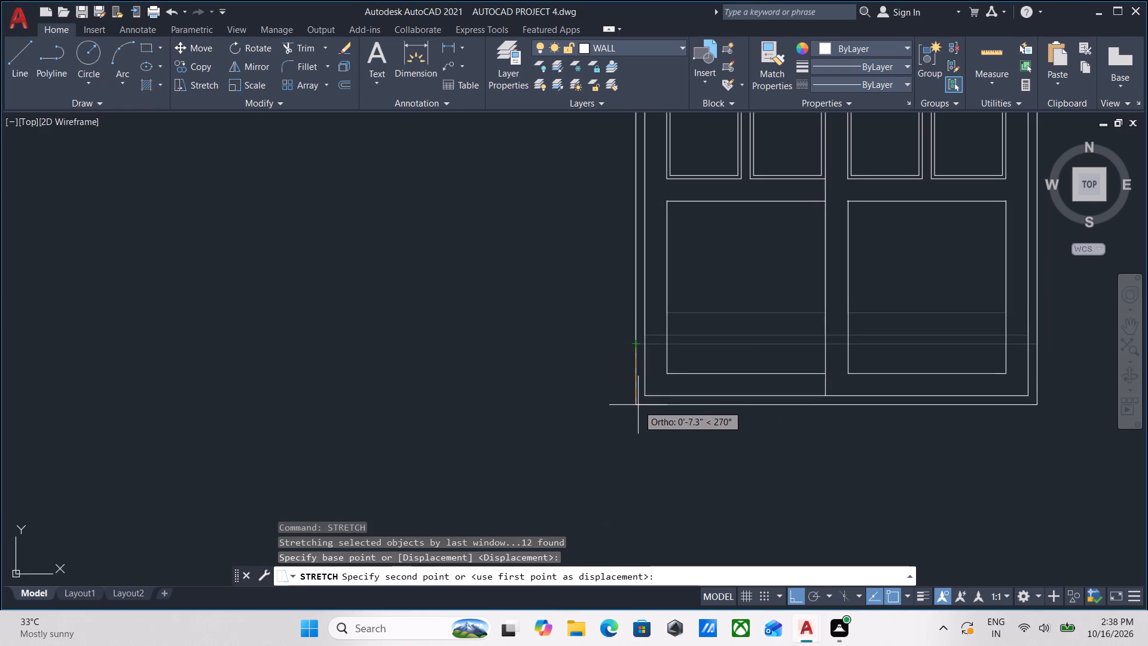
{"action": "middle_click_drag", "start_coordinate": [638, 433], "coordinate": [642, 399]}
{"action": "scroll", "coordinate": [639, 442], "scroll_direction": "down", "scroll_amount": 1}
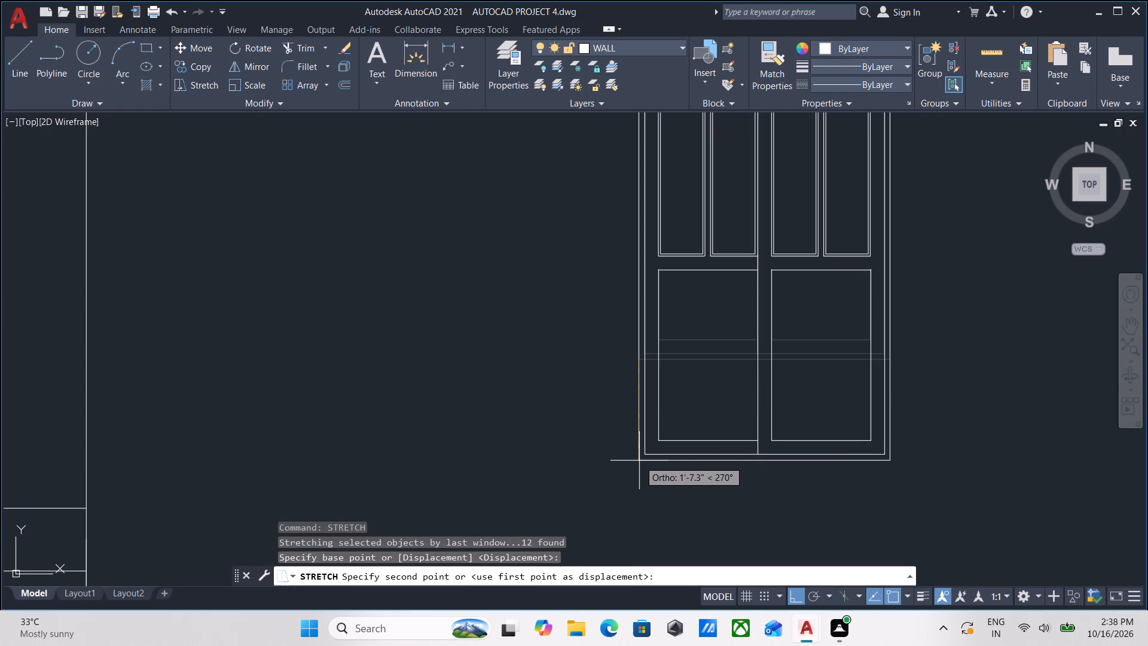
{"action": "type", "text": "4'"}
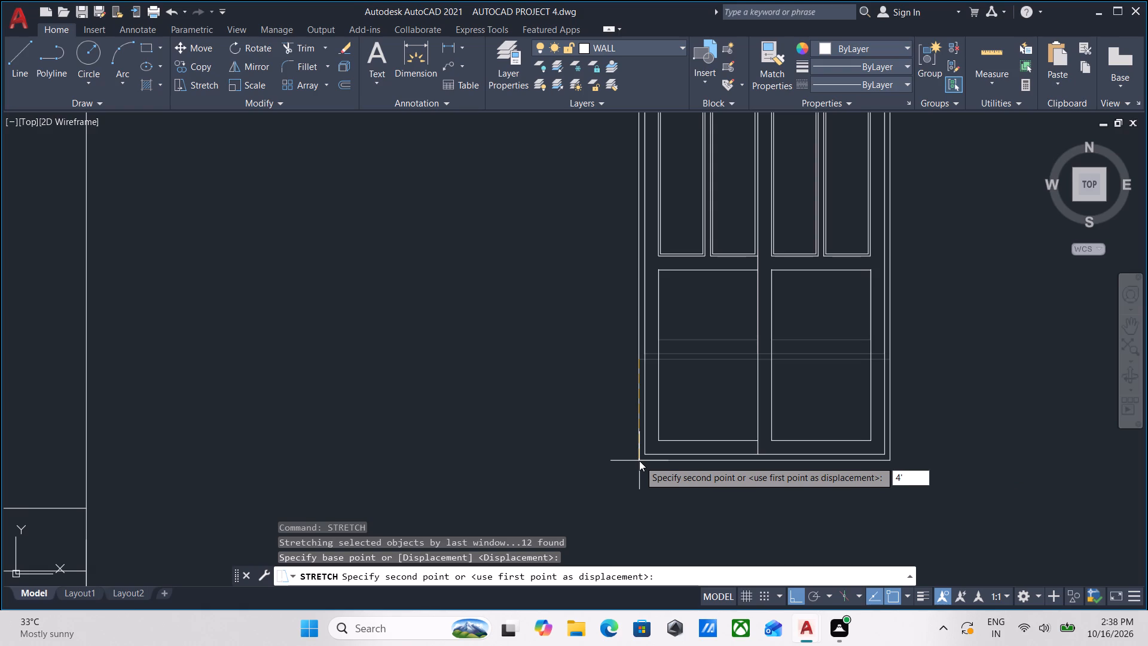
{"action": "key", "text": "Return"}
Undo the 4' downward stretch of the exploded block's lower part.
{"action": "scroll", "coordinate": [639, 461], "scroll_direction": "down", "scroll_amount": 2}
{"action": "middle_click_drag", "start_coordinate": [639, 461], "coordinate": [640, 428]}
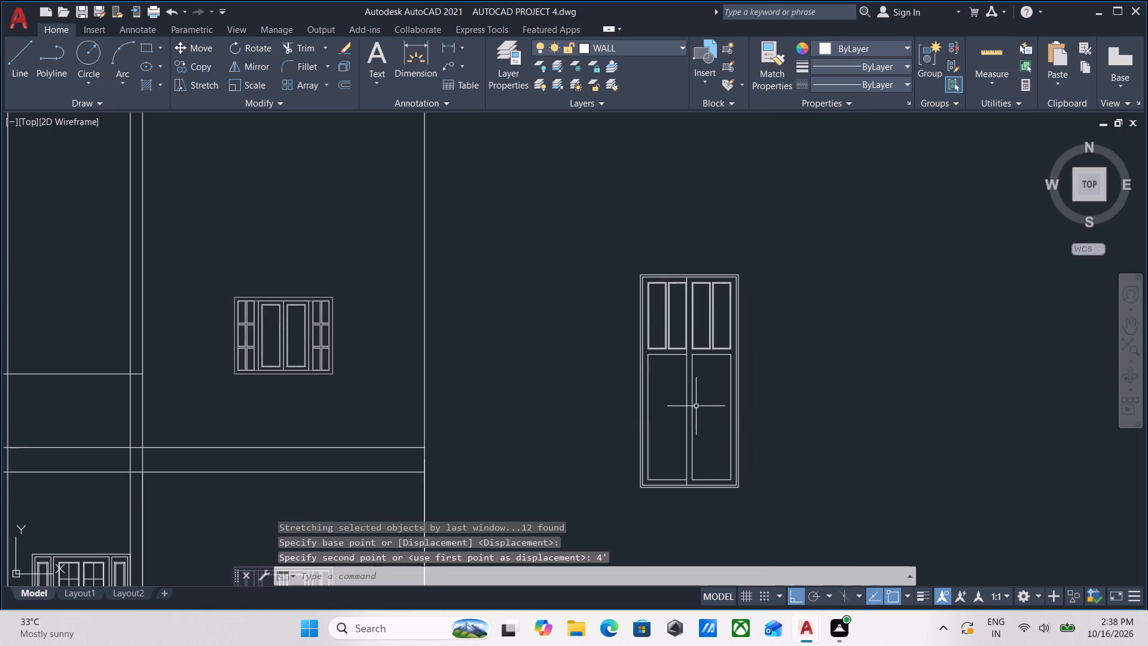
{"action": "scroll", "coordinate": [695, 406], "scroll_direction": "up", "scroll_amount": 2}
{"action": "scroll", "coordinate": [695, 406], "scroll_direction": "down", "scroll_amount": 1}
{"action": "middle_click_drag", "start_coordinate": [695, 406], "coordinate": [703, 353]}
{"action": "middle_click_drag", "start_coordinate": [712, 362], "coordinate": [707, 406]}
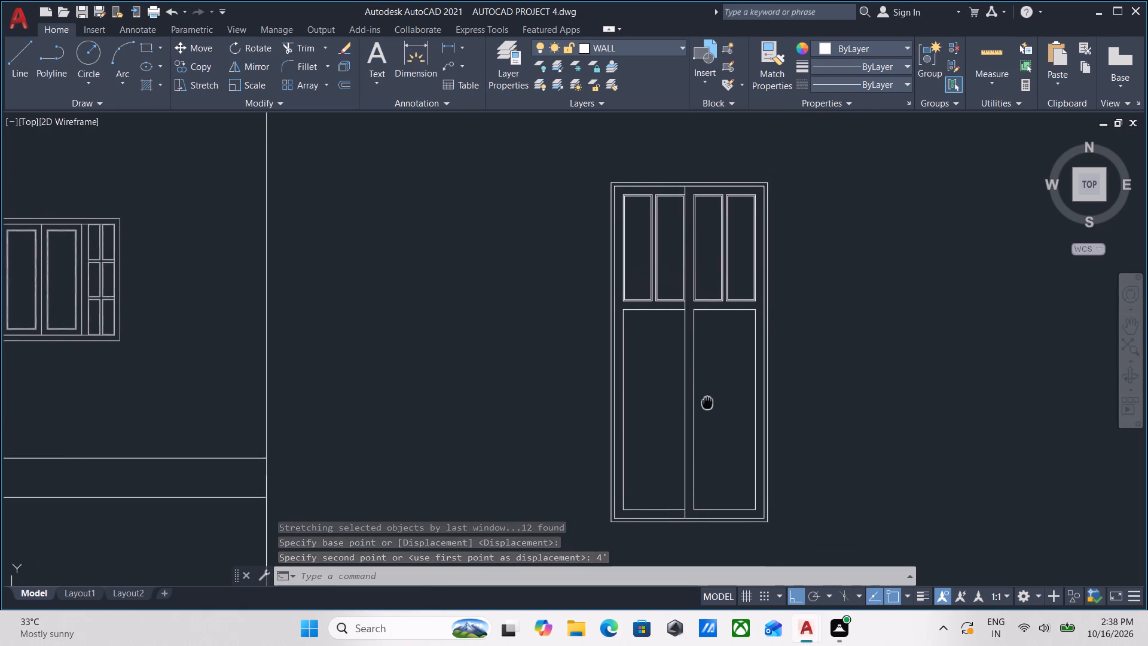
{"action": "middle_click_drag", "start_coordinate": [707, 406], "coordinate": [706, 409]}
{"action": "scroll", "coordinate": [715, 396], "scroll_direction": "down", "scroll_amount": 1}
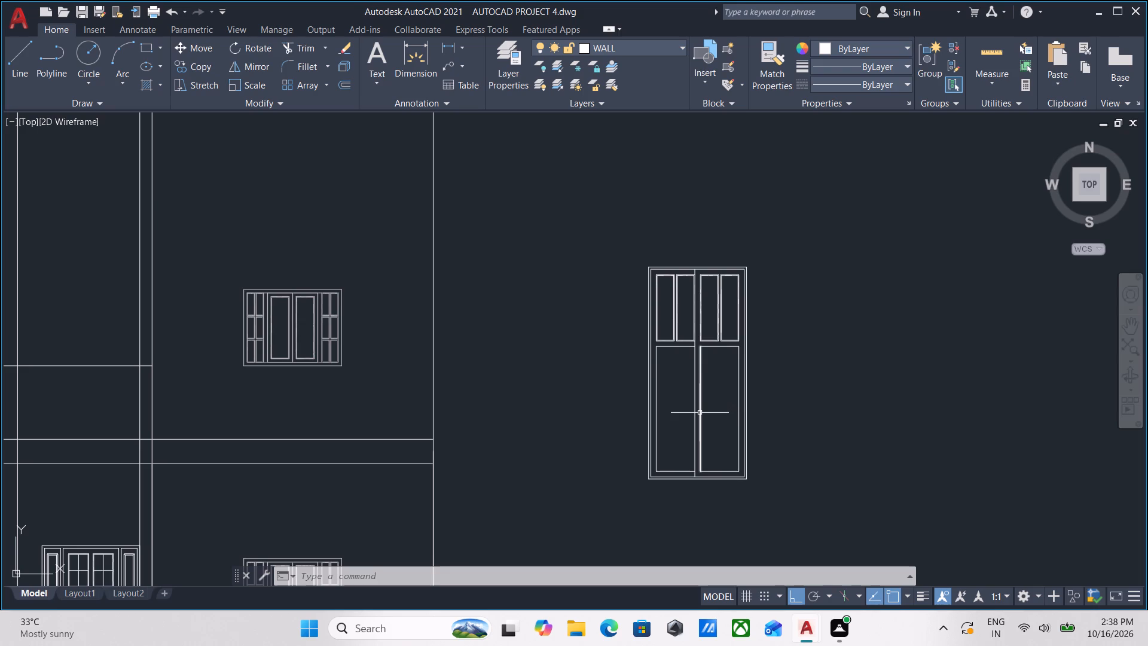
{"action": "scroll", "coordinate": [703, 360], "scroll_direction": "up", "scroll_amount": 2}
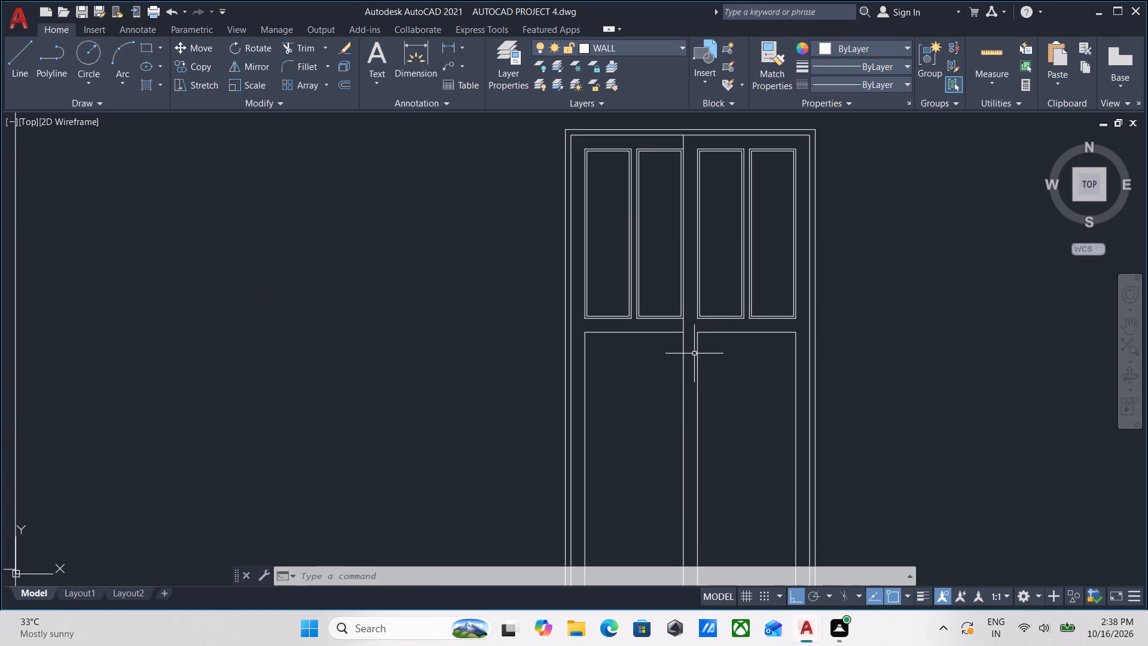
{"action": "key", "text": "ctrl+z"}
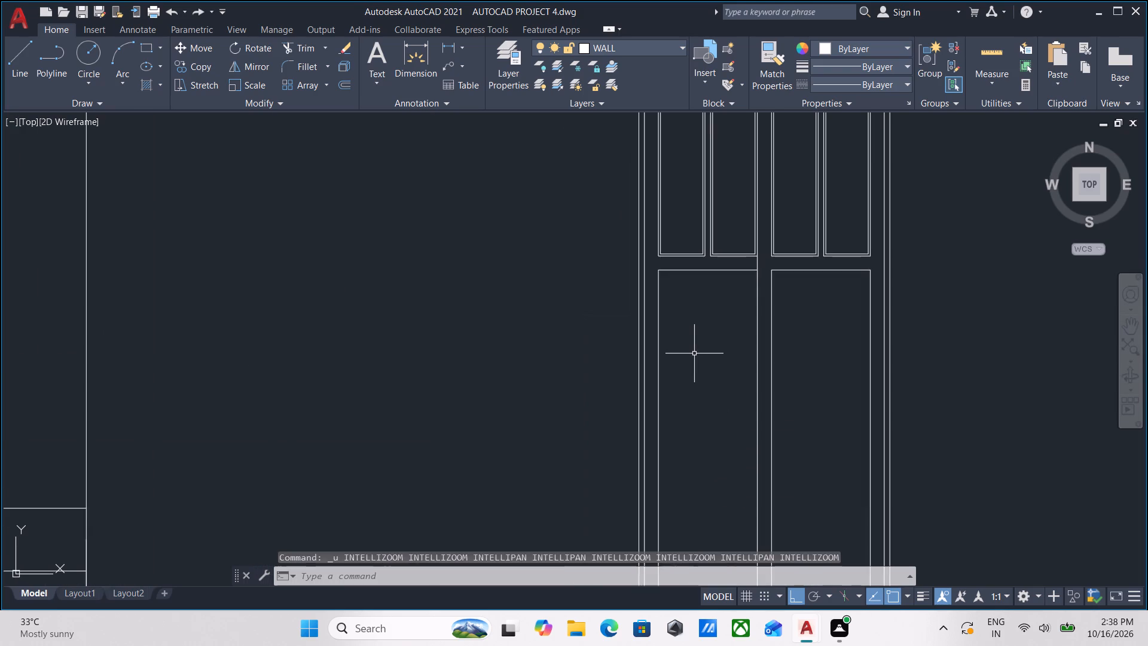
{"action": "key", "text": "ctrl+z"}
Stretch the bottom of the frame and two lower panels downward by 2' from the block's lower-left corner.
{"action": "scroll", "coordinate": [712, 349], "scroll_direction": "down", "scroll_amount": 2}
{"action": "middle_click_drag", "start_coordinate": [713, 348], "coordinate": [628, 415]}
{"action": "left_click", "coordinate": [773, 449]}
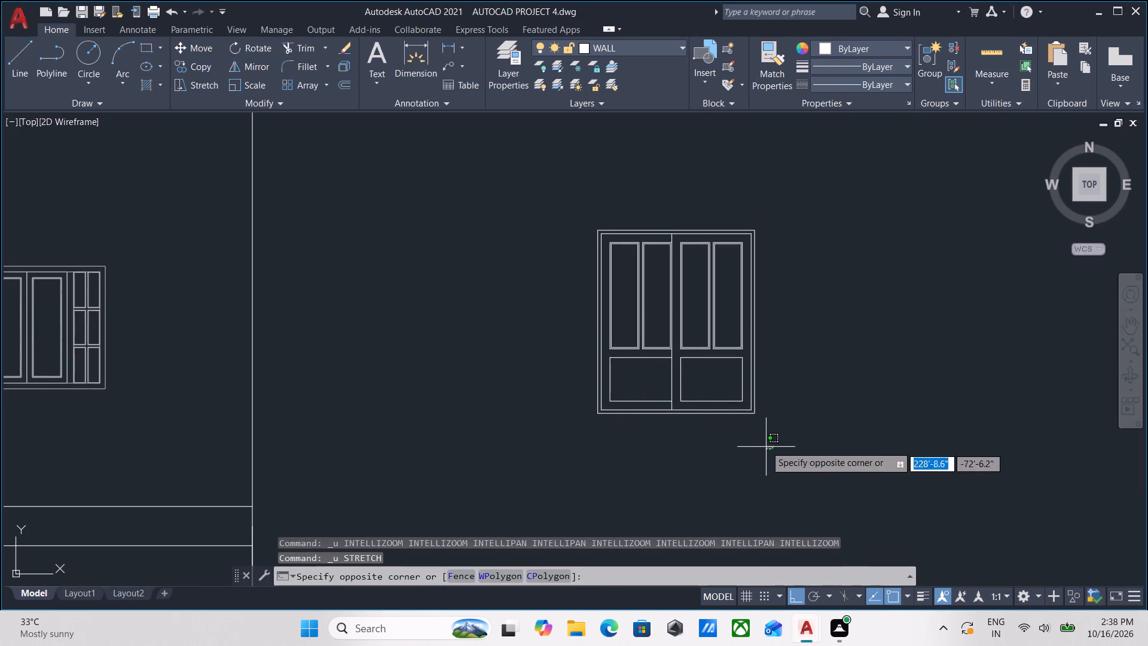
{"action": "left_click", "coordinate": [558, 380]}
{"action": "scroll", "coordinate": [558, 406], "scroll_direction": "up", "scroll_amount": 1}
{"action": "middle_click_drag", "start_coordinate": [558, 406], "coordinate": [558, 369]}
{"action": "middle_click_drag", "start_coordinate": [555, 409], "coordinate": [557, 396]}
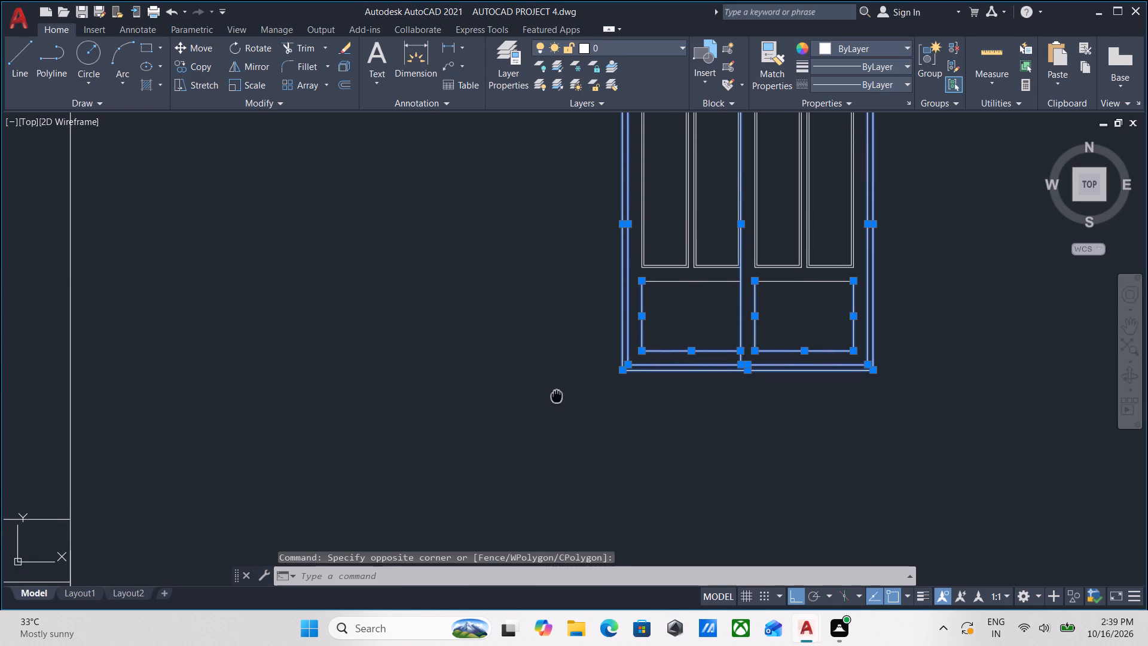
{"action": "middle_click_drag", "start_coordinate": [557, 396], "coordinate": [557, 394]}
{"action": "middle_click_drag", "start_coordinate": [556, 403], "coordinate": [549, 446]}
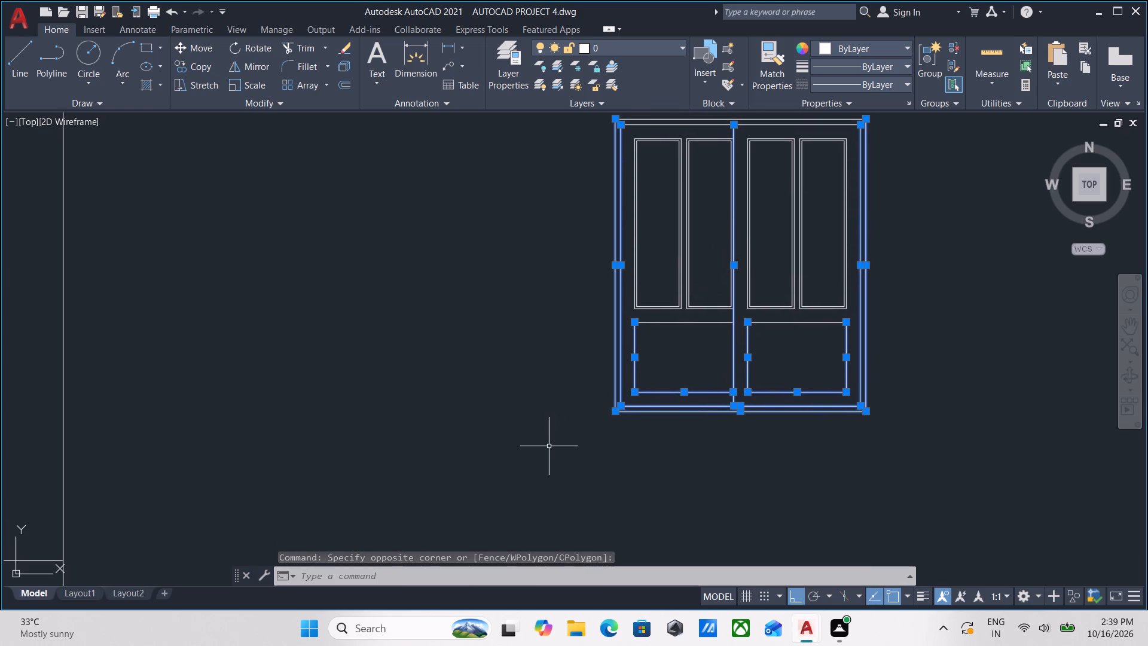
{"action": "type", "text": "stre"}
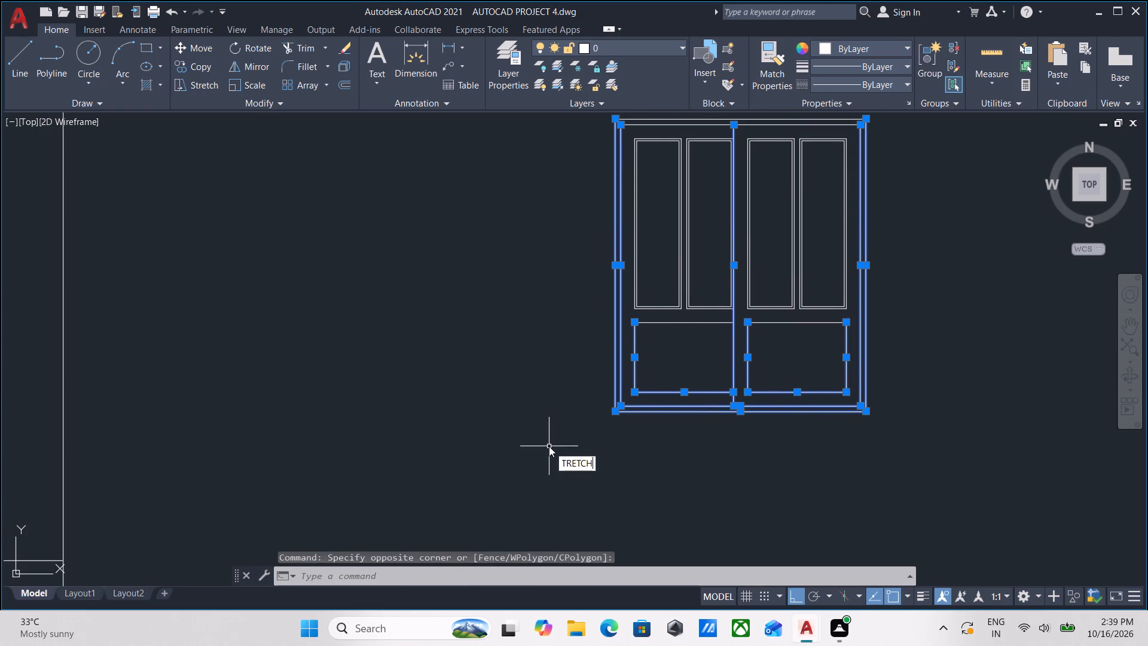
{"action": "key", "text": "Return"}
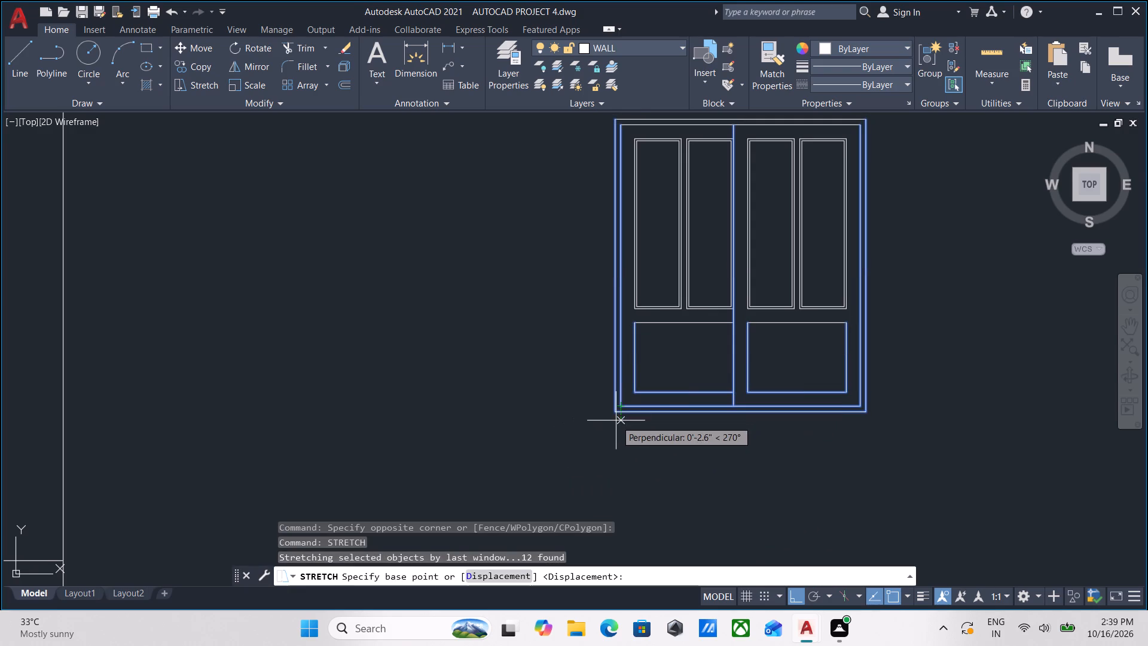
{"action": "scroll", "coordinate": [616, 420], "scroll_direction": "up", "scroll_amount": 2}
{"action": "left_click", "coordinate": [615, 397]}
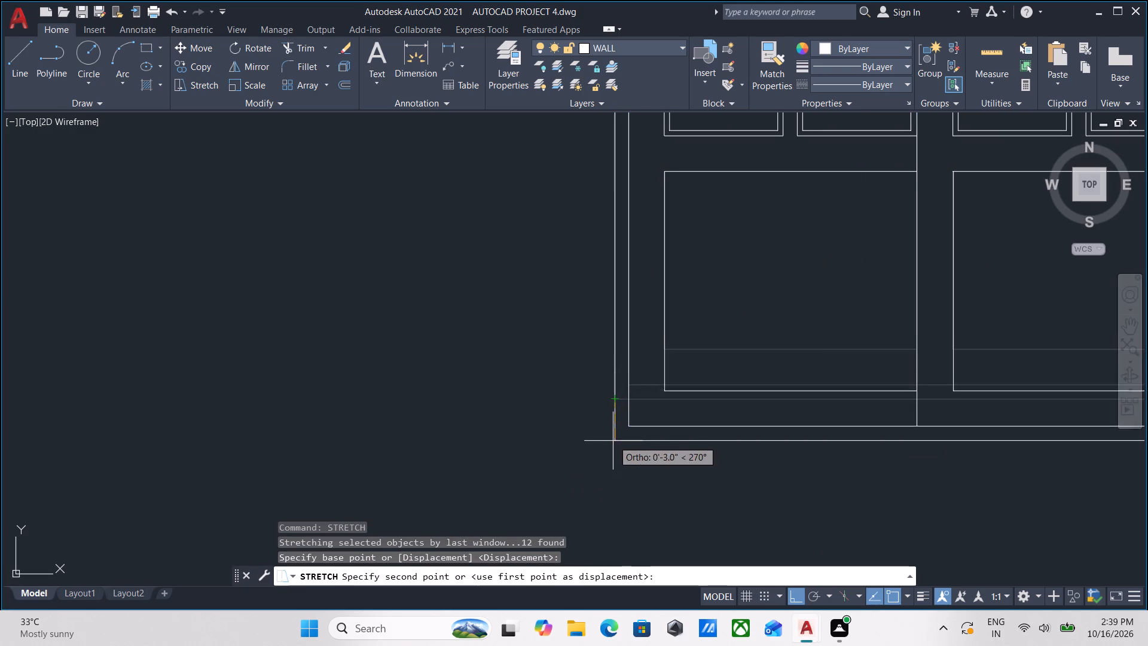
{"action": "type", "text": "2'"}
{"action": "key", "text": "Return"}
Stretch the top of the frame and the four upper panels upward by 2' from the block's upper-left corner.
{"action": "scroll", "coordinate": [618, 461], "scroll_direction": "down", "scroll_amount": 2}
{"action": "middle_click_drag", "start_coordinate": [618, 461], "coordinate": [621, 393]}
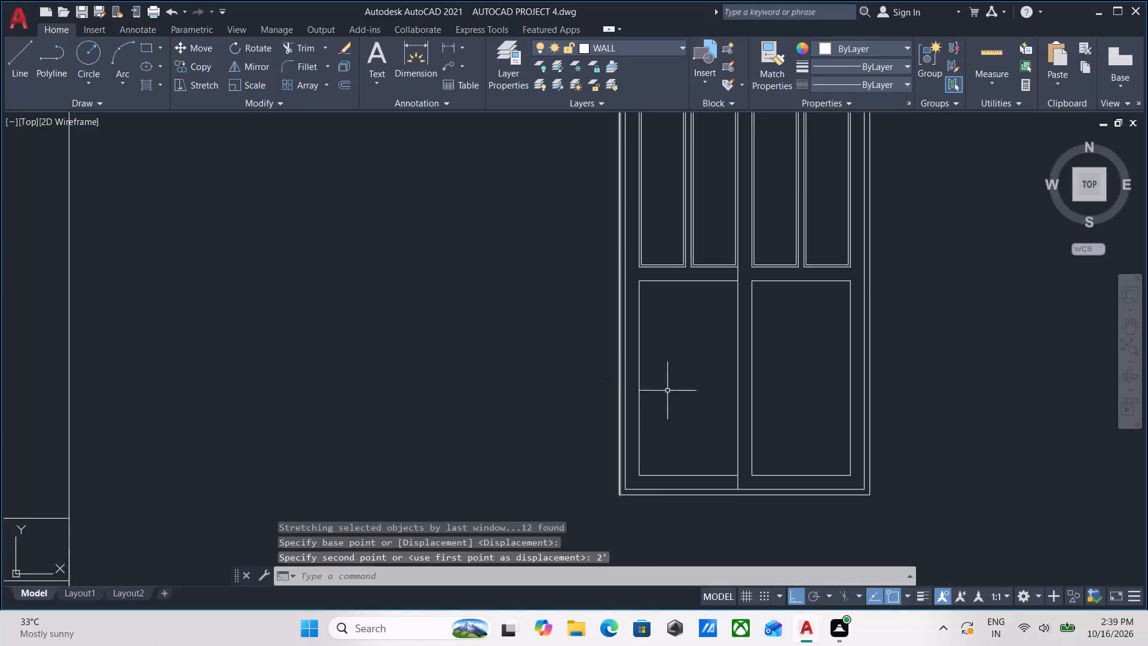
{"action": "scroll", "coordinate": [704, 409], "scroll_direction": "down", "scroll_amount": 1}
{"action": "middle_click_drag", "start_coordinate": [704, 409], "coordinate": [704, 430]}
{"action": "scroll", "coordinate": [796, 284], "scroll_direction": "down", "scroll_amount": 1}
{"action": "middle_click_drag", "start_coordinate": [798, 284], "coordinate": [802, 320]}
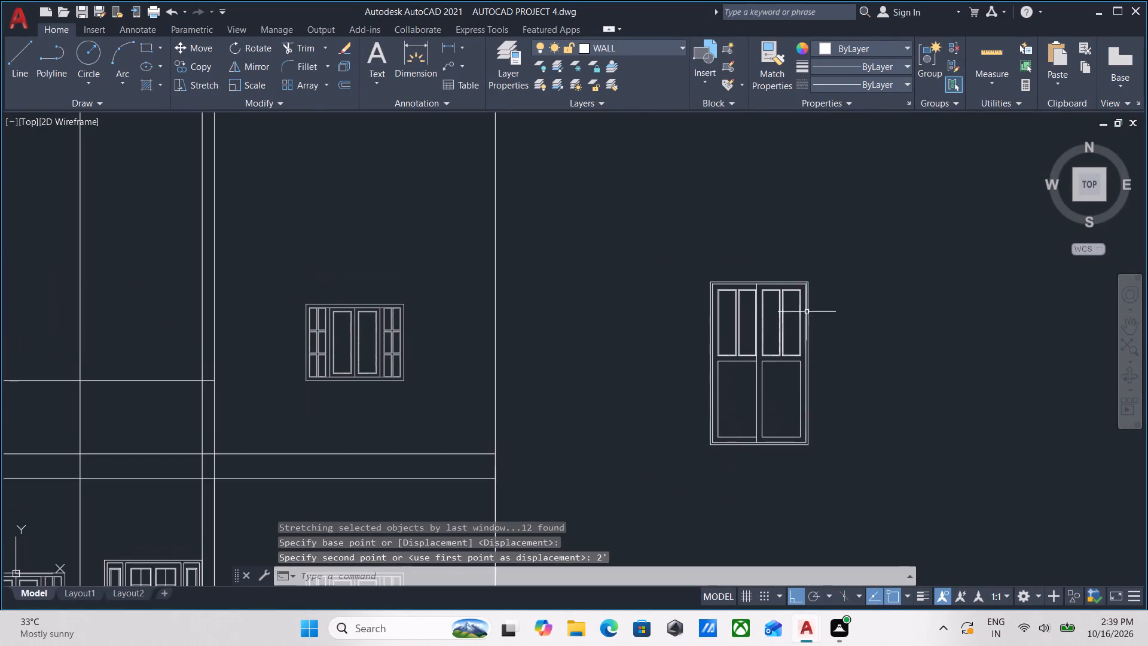
{"action": "scroll", "coordinate": [810, 289], "scroll_direction": "up", "scroll_amount": 1}
{"action": "scroll", "coordinate": [745, 395], "scroll_direction": "up", "scroll_amount": 1}
{"action": "middle_click_drag", "start_coordinate": [694, 378], "coordinate": [671, 429]}
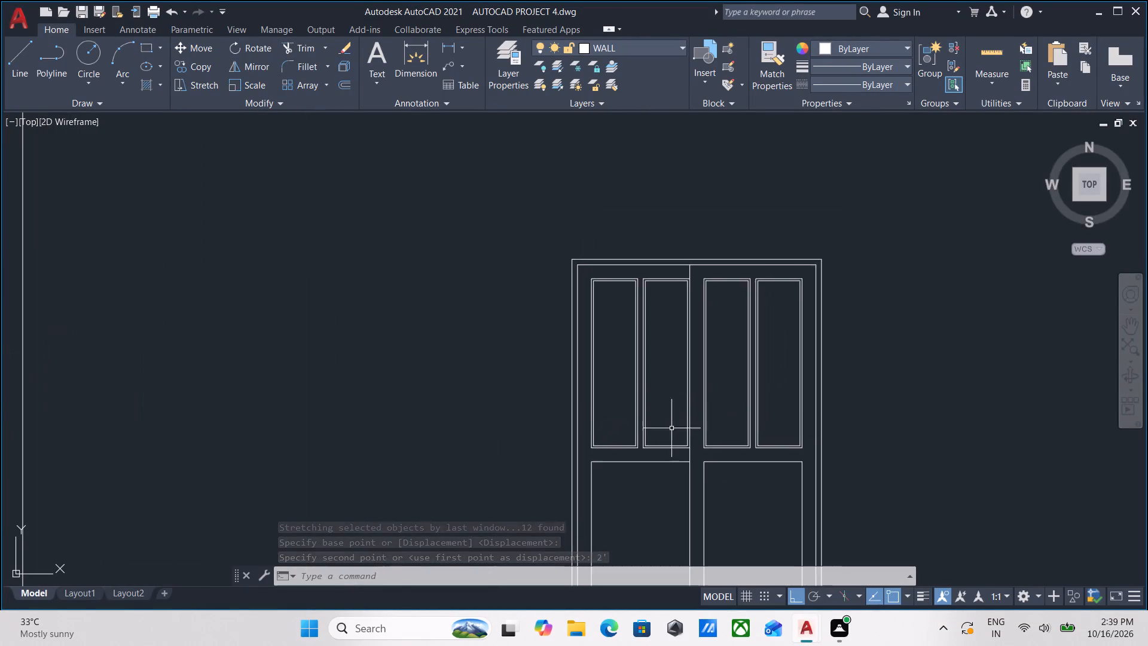
{"action": "scroll", "coordinate": [769, 327], "scroll_direction": "down", "scroll_amount": 1}
{"action": "middle_click_drag", "start_coordinate": [769, 327], "coordinate": [716, 286]}
{"action": "scroll", "coordinate": [706, 283], "scroll_direction": "down", "scroll_amount": 1}
{"action": "middle_click_drag", "start_coordinate": [706, 283], "coordinate": [694, 319]}
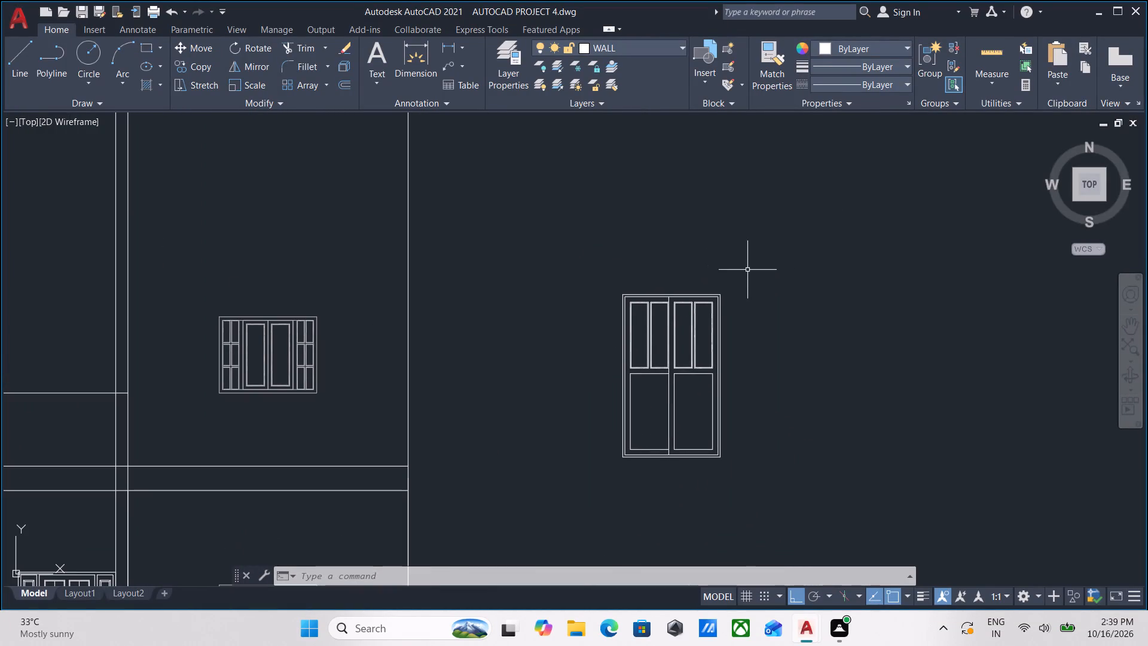
{"action": "left_click", "coordinate": [744, 261]}
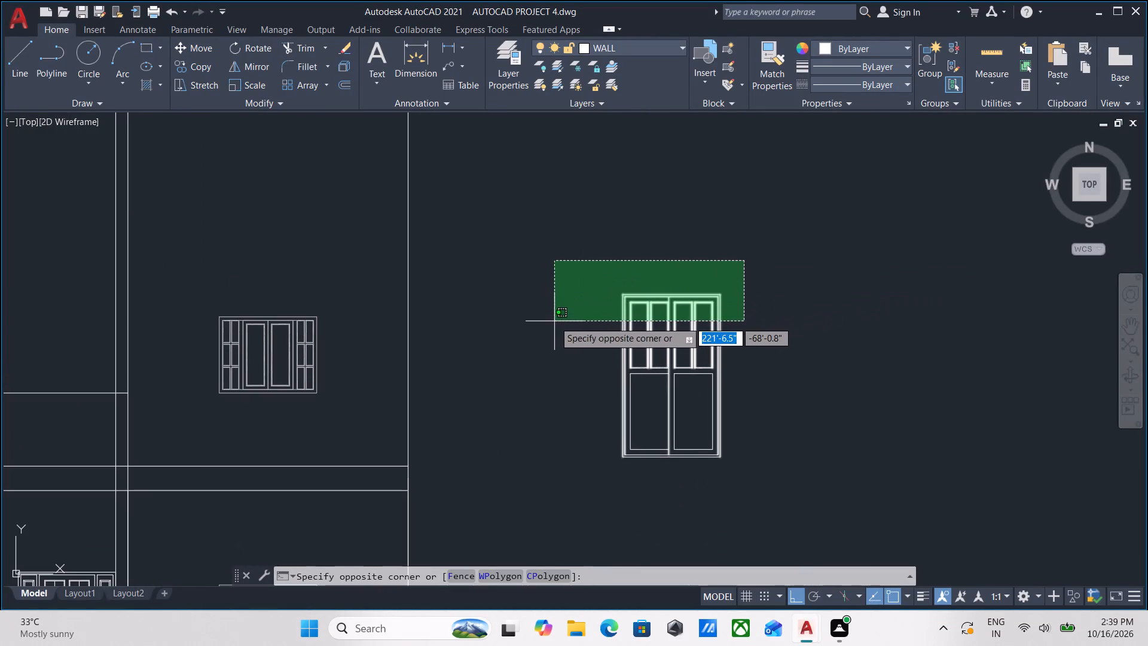
{"action": "left_click", "coordinate": [554, 321]}
{"action": "scroll", "coordinate": [552, 337], "scroll_direction": "up", "scroll_amount": 2}
{"action": "middle_click_drag", "start_coordinate": [554, 337], "coordinate": [547, 354]}
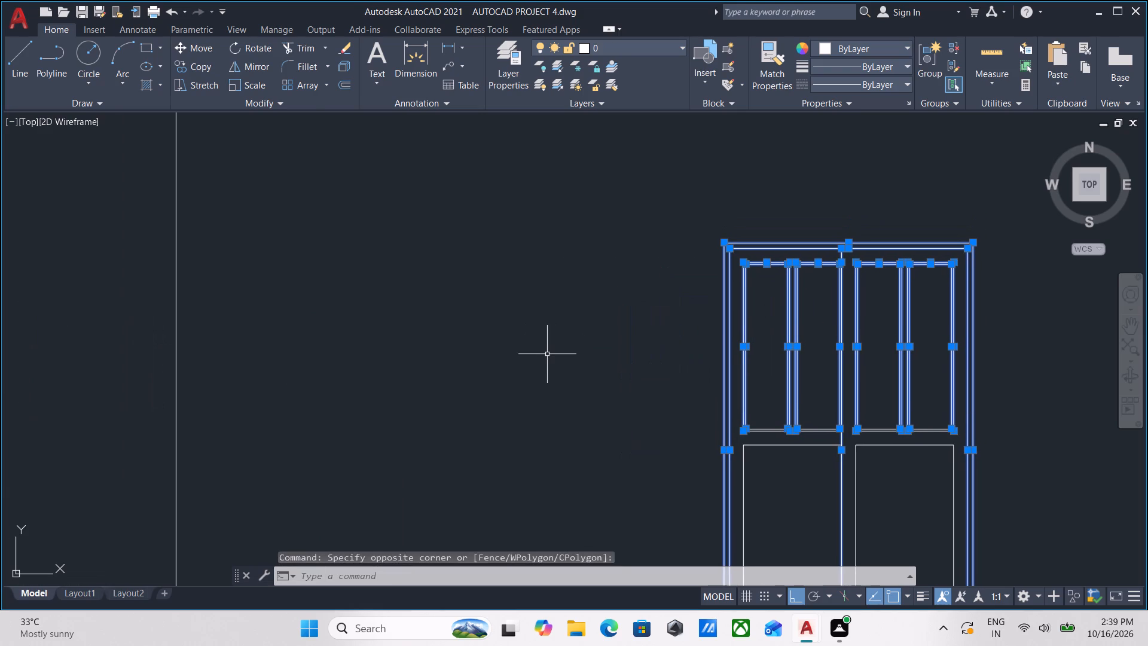
{"action": "type", "text": "stre"}
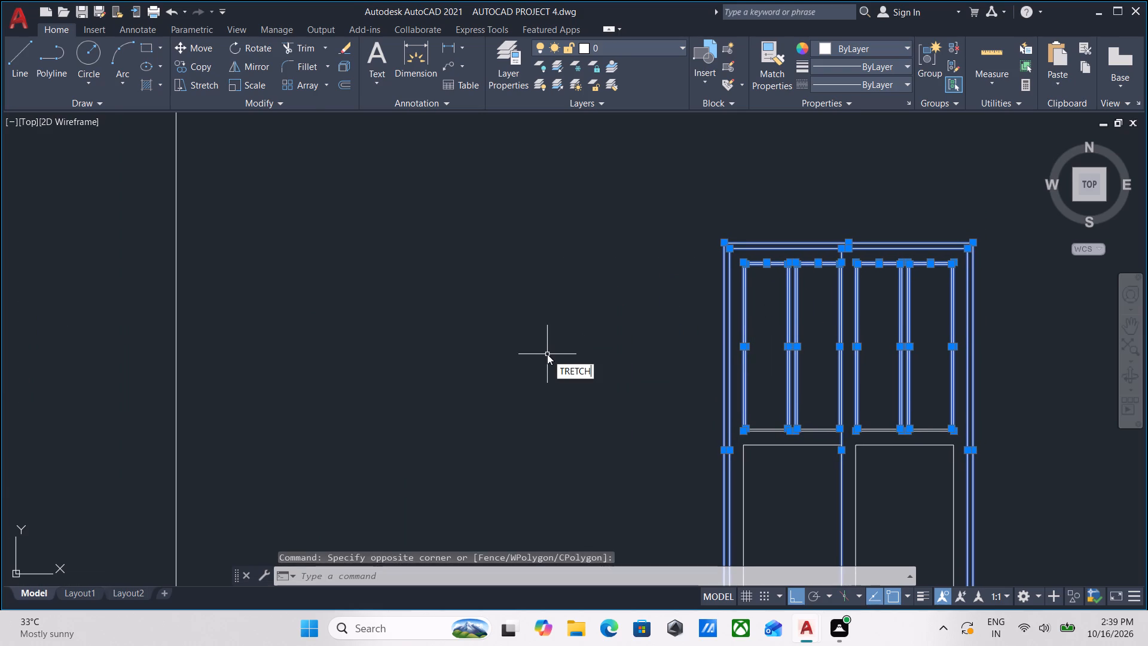
{"action": "key", "text": "Return"}
{"action": "scroll", "coordinate": [632, 306], "scroll_direction": "up", "scroll_amount": 2}
{"action": "scroll", "coordinate": [710, 266], "scroll_direction": "down", "scroll_amount": 1}
{"action": "middle_click_drag", "start_coordinate": [689, 272], "coordinate": [432, 306]}
{"action": "scroll", "coordinate": [462, 278], "scroll_direction": "down", "scroll_amount": 1}
{"action": "middle_click_drag", "start_coordinate": [462, 278], "coordinate": [461, 279]}
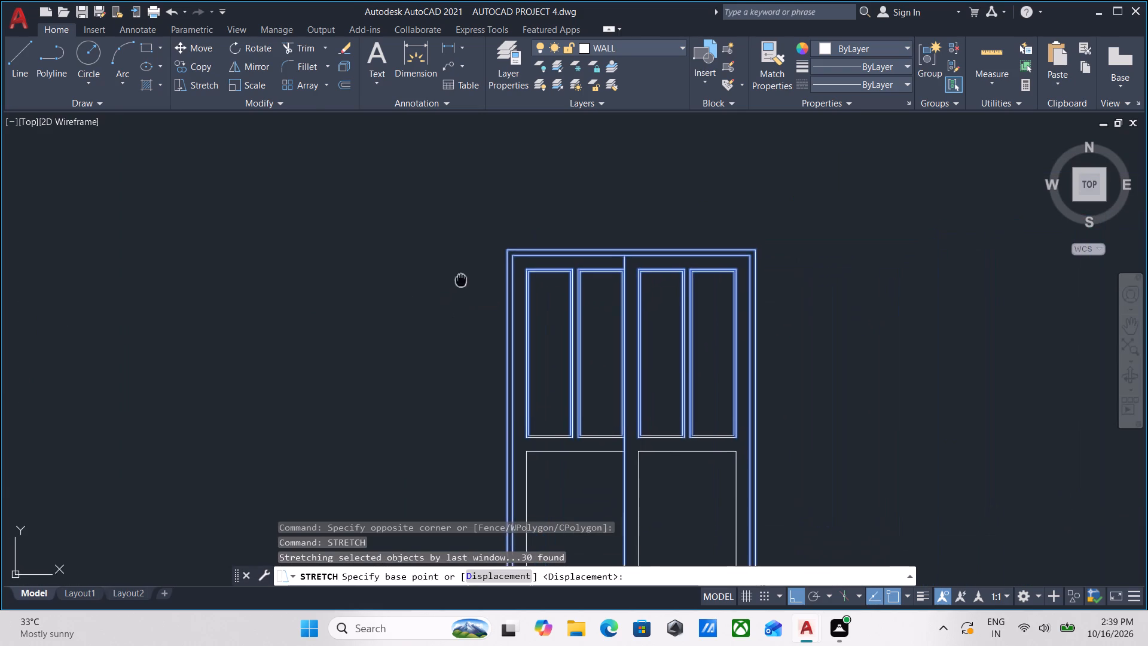
{"action": "middle_click_drag", "start_coordinate": [461, 279], "coordinate": [453, 300]}
{"action": "scroll", "coordinate": [497, 270], "scroll_direction": "up", "scroll_amount": 2}
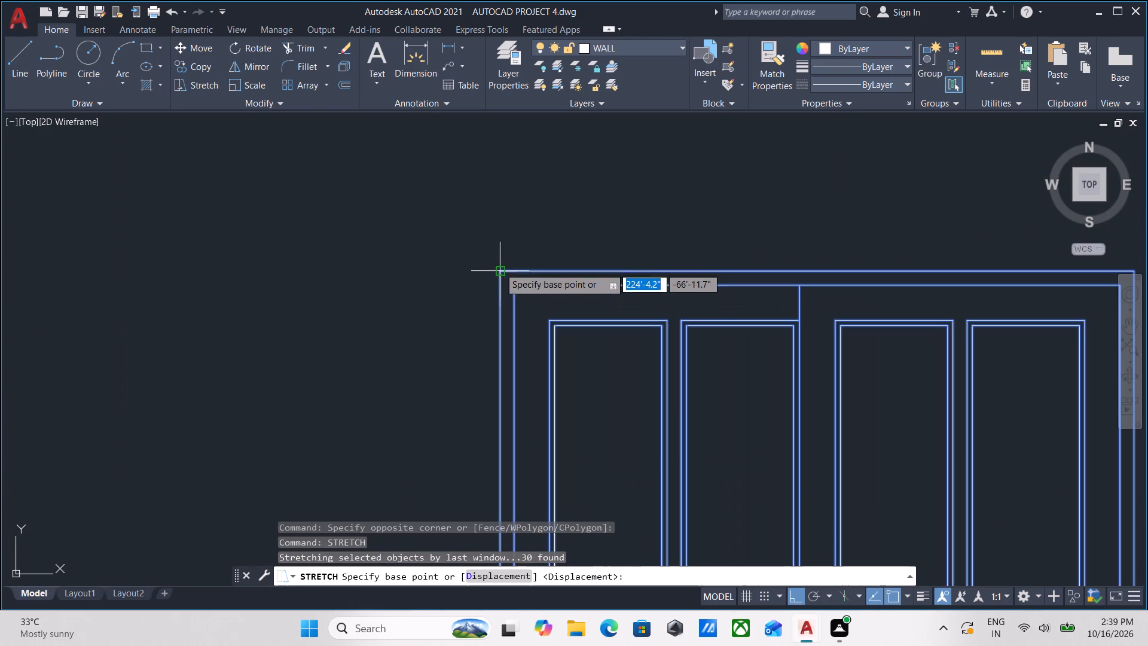
{"action": "left_click", "coordinate": [498, 272]}
{"action": "scroll", "coordinate": [502, 232], "scroll_direction": "down", "scroll_amount": 2}
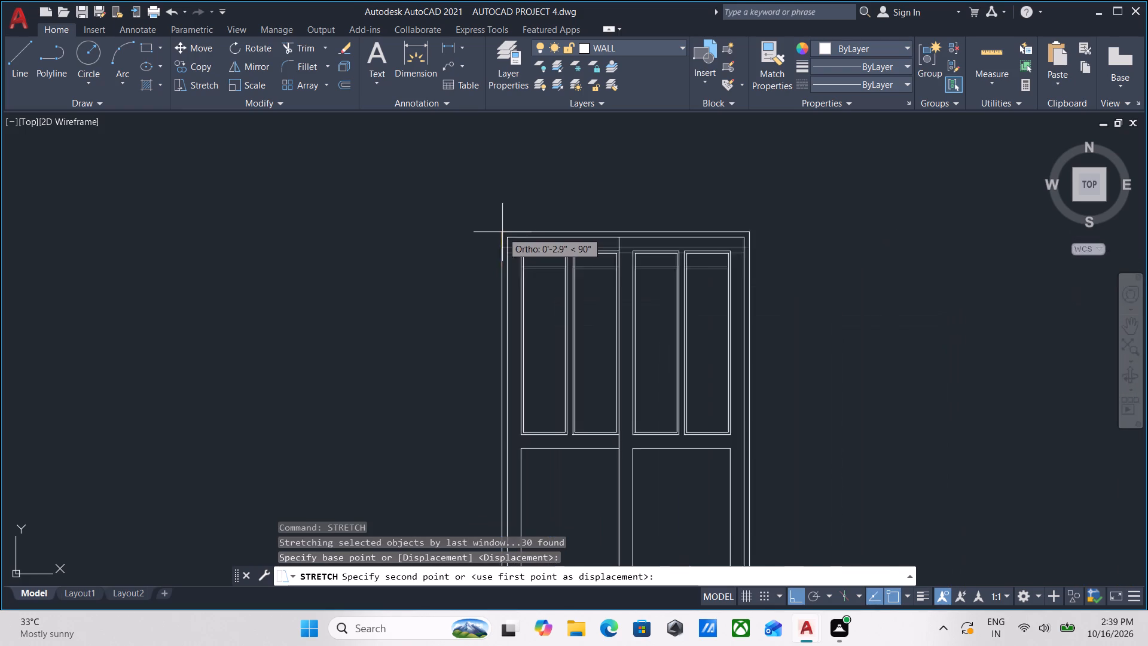
{"action": "middle_click_drag", "start_coordinate": [502, 232], "coordinate": [503, 282]}
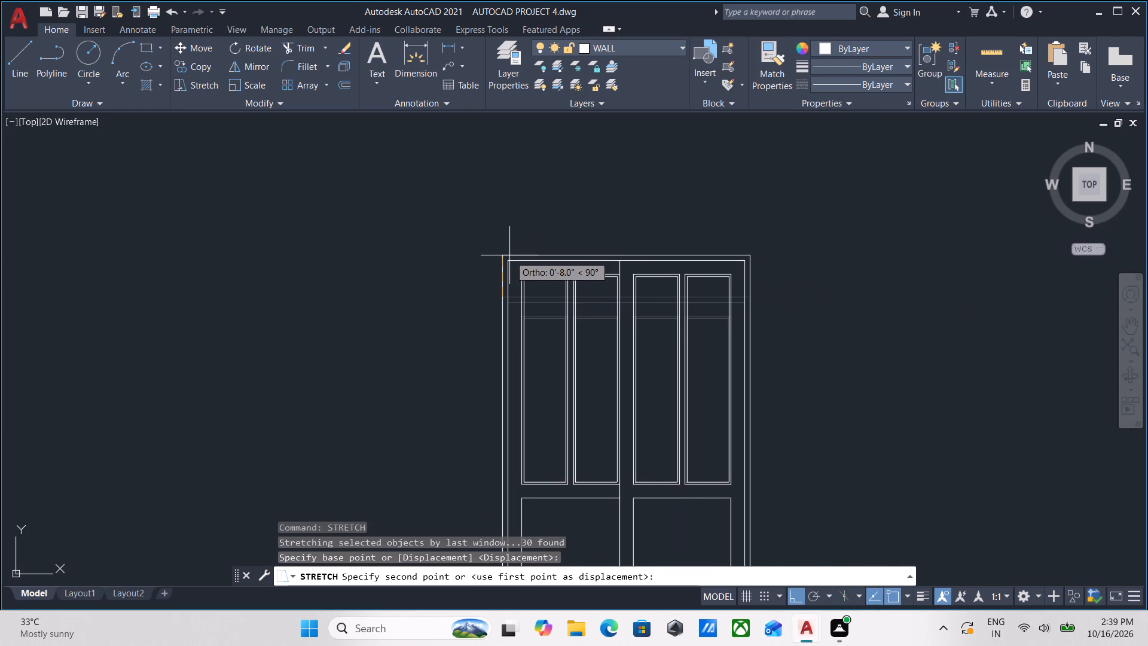
{"action": "type", "text": "2'"}
{"action": "key", "text": "Return"}
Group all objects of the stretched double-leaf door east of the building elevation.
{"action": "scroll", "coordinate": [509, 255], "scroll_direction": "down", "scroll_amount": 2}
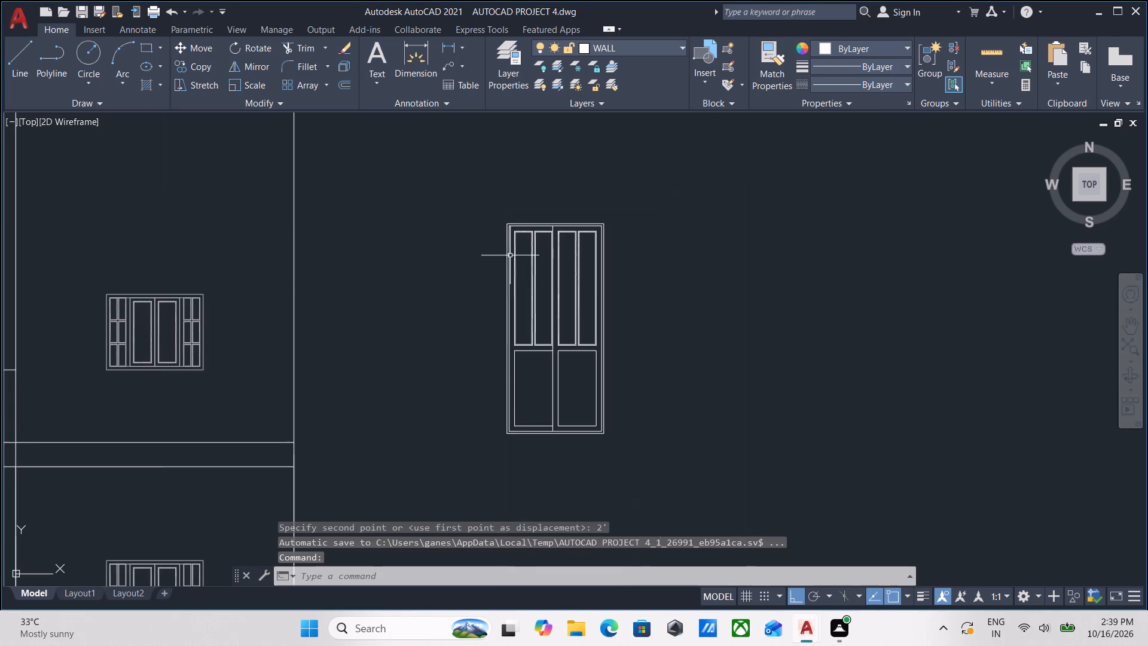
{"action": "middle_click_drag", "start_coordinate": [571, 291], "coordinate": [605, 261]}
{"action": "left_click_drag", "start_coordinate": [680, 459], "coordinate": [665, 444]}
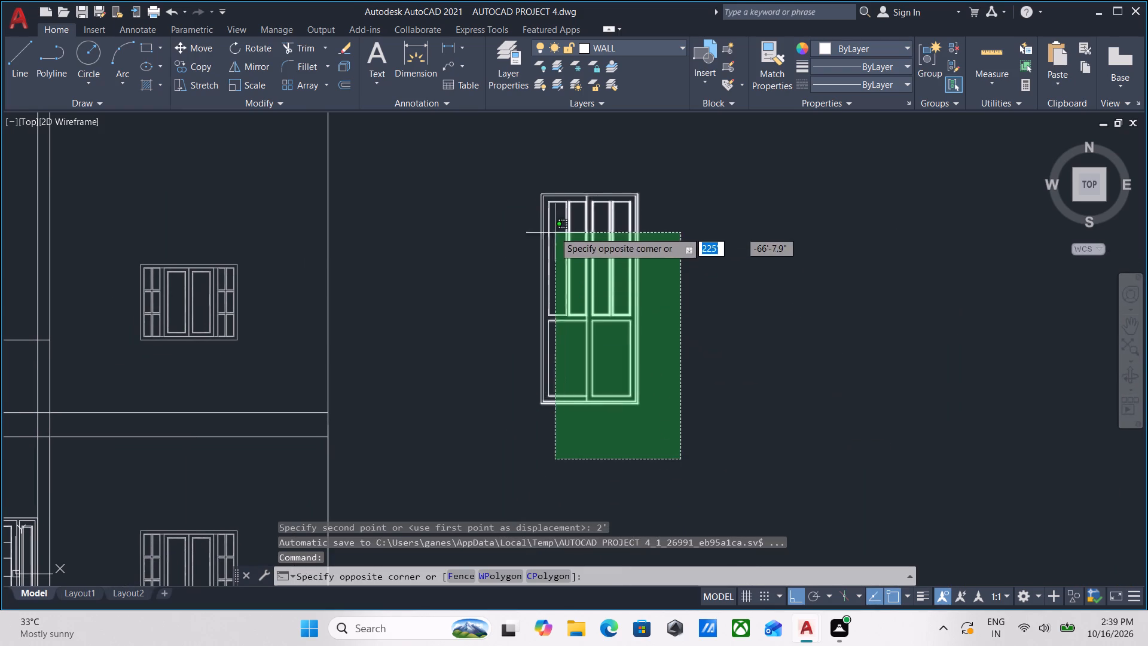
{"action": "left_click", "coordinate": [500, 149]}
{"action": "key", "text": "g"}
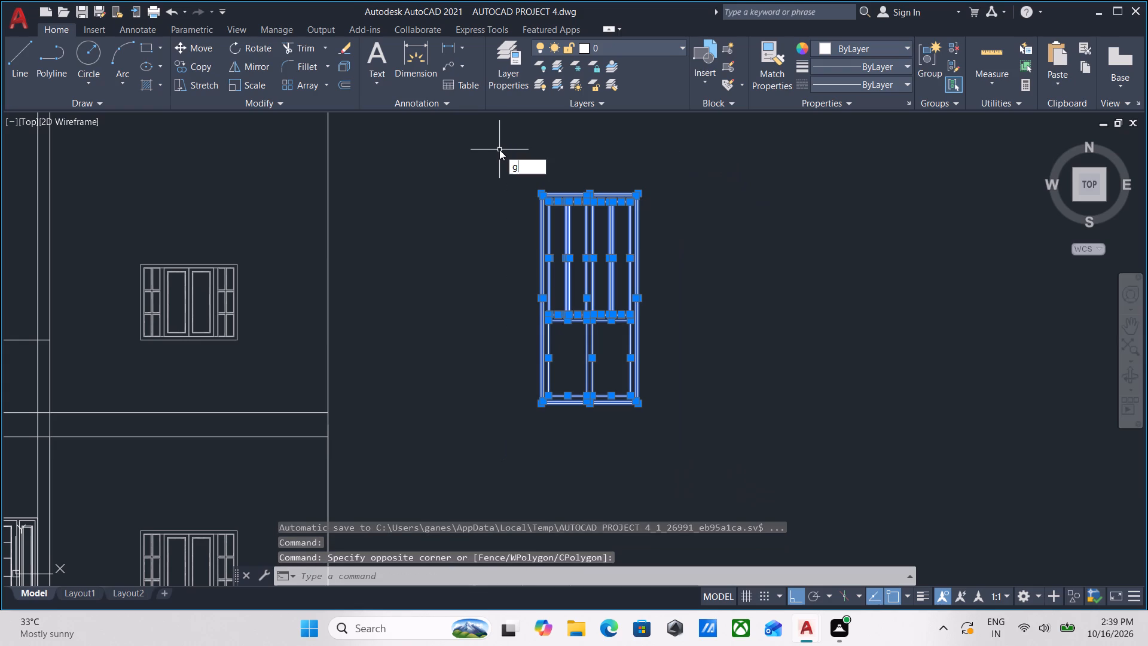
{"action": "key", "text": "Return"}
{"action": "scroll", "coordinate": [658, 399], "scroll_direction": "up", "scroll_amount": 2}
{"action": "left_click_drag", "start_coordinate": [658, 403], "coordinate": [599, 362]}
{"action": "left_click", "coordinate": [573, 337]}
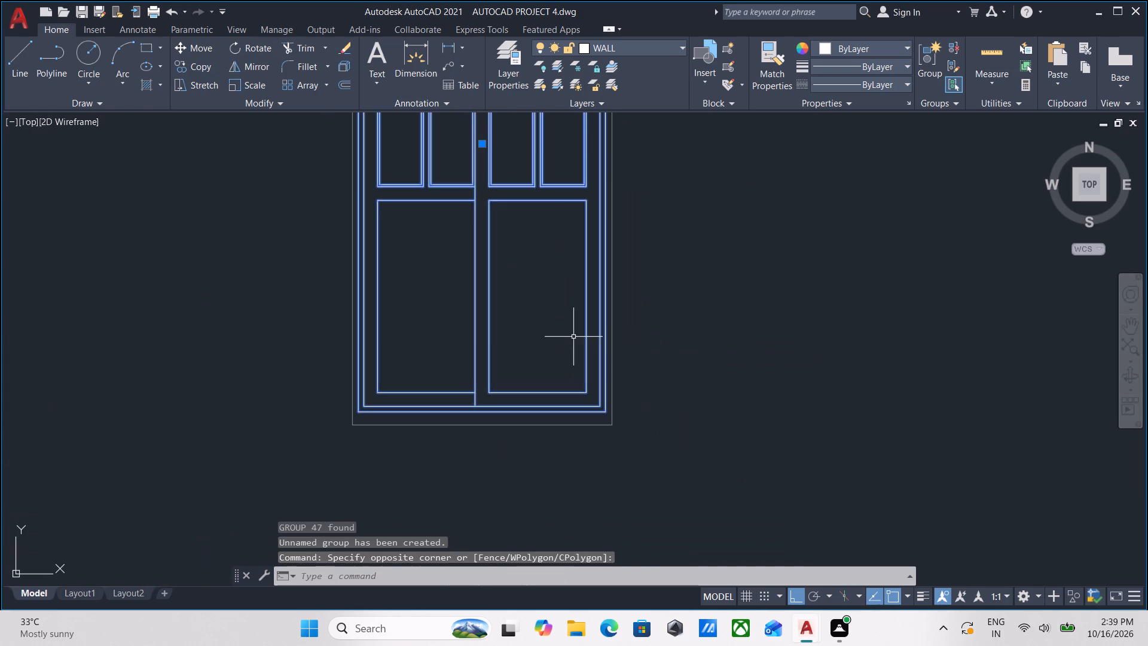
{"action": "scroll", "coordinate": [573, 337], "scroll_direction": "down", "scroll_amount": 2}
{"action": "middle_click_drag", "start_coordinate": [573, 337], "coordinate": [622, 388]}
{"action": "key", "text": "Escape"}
Measure the door's overall height along the frame's outer right edge with a linear dimension, without placing it.
{"action": "middle_click_drag", "start_coordinate": [620, 385], "coordinate": [683, 362]}
{"action": "middle_click_drag", "start_coordinate": [740, 331], "coordinate": [788, 397]}
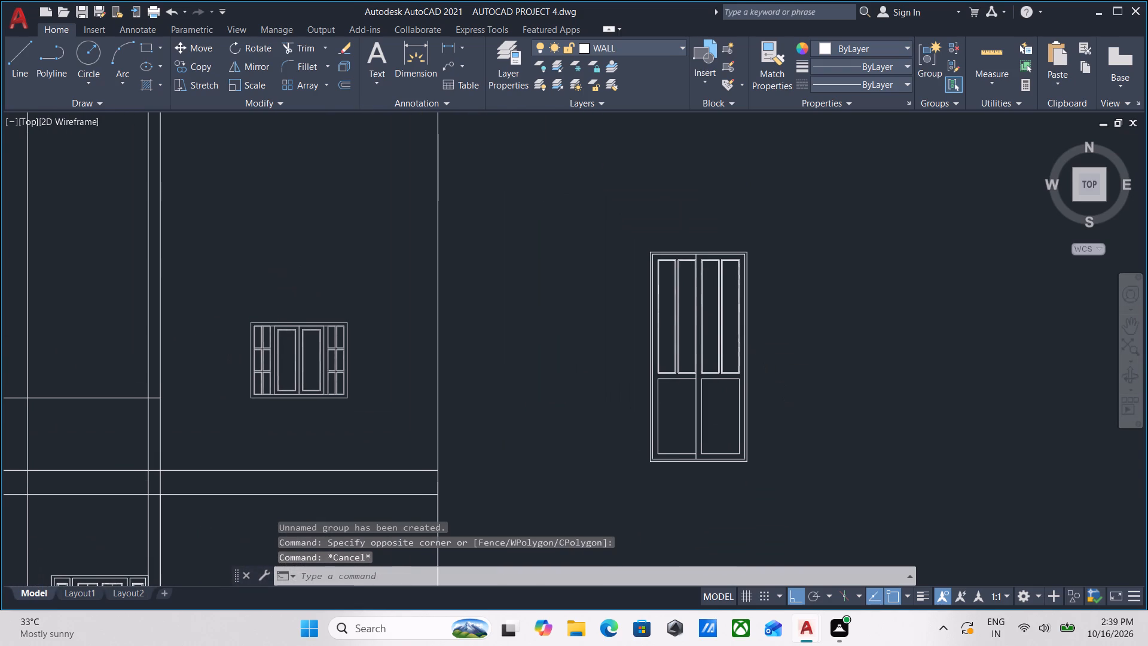
{"action": "type", "text": "dli"}
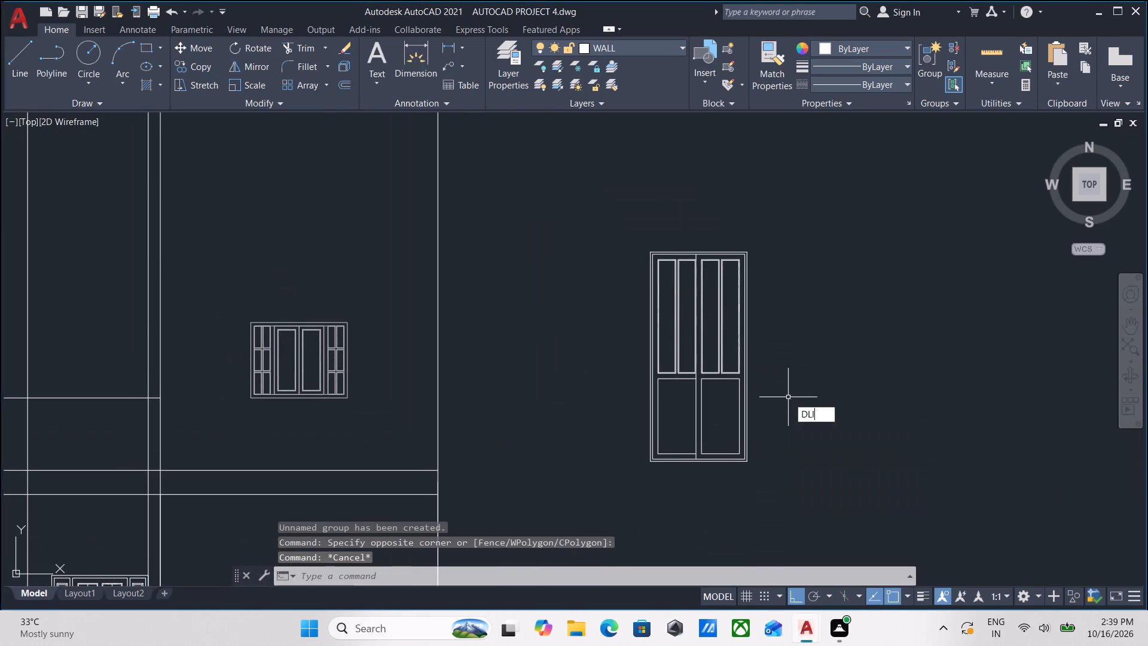
{"action": "key", "text": "Return"}
{"action": "scroll", "coordinate": [756, 276], "scroll_direction": "up", "scroll_amount": 2}
{"action": "left_click", "coordinate": [738, 216]}
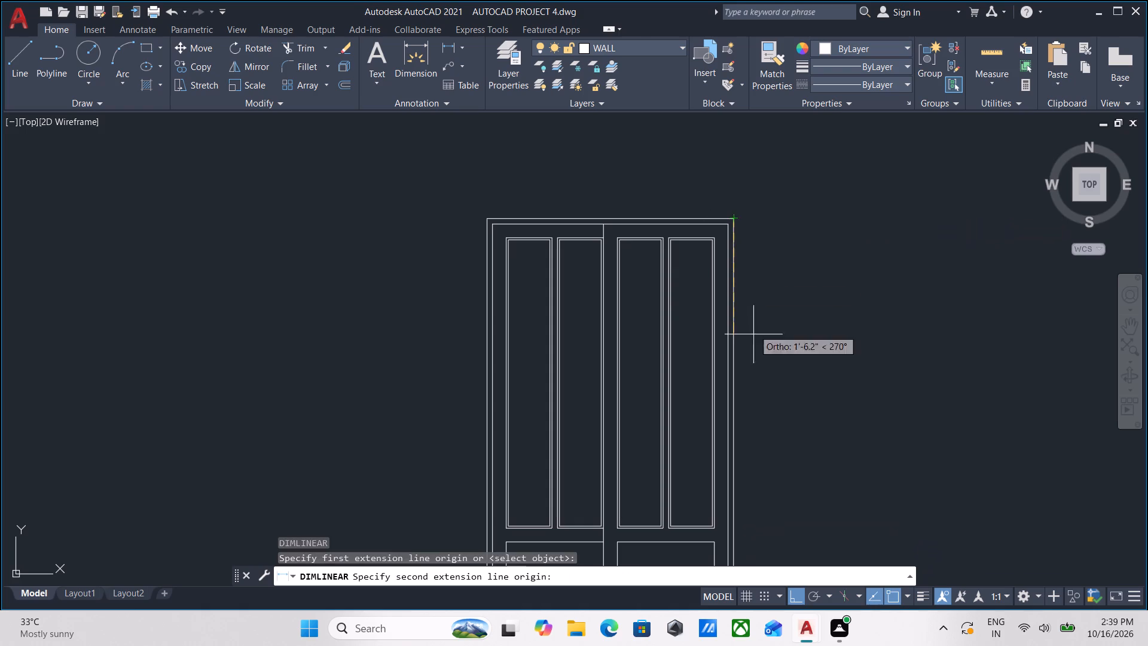
{"action": "middle_click_drag", "start_coordinate": [748, 384], "coordinate": [703, 187]}
{"action": "scroll", "coordinate": [710, 333], "scroll_direction": "down", "scroll_amount": 1}
{"action": "middle_click_drag", "start_coordinate": [707, 374], "coordinate": [700, 266]}
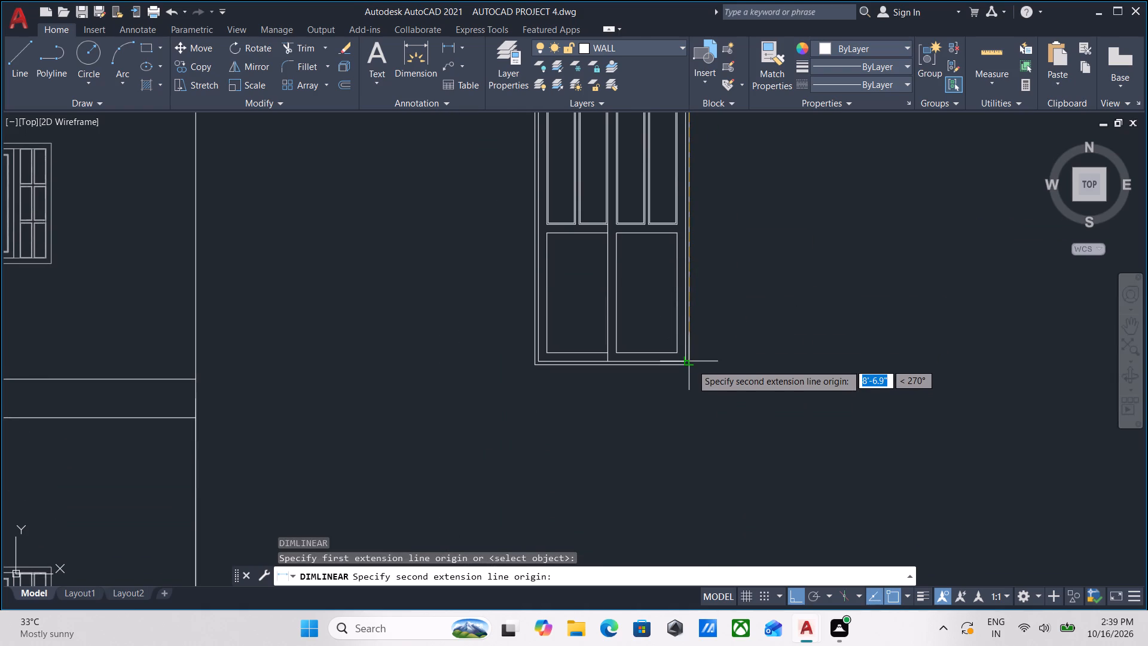
{"action": "scroll", "coordinate": [692, 369], "scroll_direction": "up", "scroll_amount": 2}
{"action": "left_click", "coordinate": [682, 359]}
{"action": "scroll", "coordinate": [728, 356], "scroll_direction": "down", "scroll_amount": 3}
{"action": "middle_click_drag", "start_coordinate": [747, 339], "coordinate": [731, 362]}
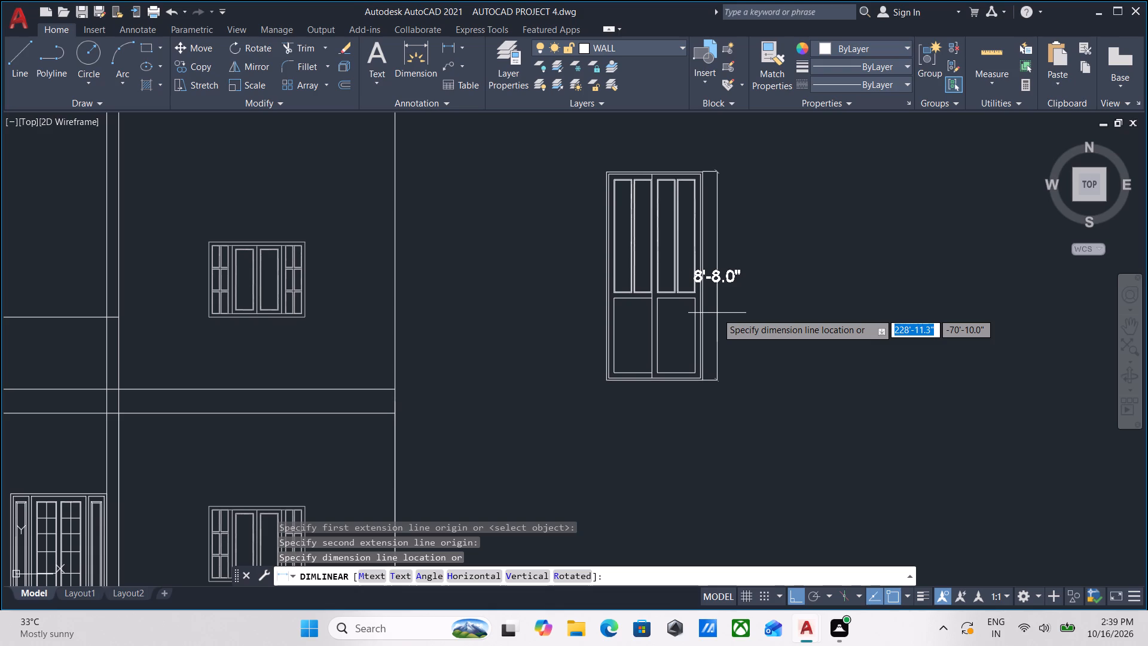
{"action": "scroll", "coordinate": [717, 313], "scroll_direction": "up", "scroll_amount": 1}
{"action": "scroll", "coordinate": [717, 313], "scroll_direction": "down", "scroll_amount": 1}
{"action": "middle_click_drag", "start_coordinate": [717, 313], "coordinate": [720, 349]}
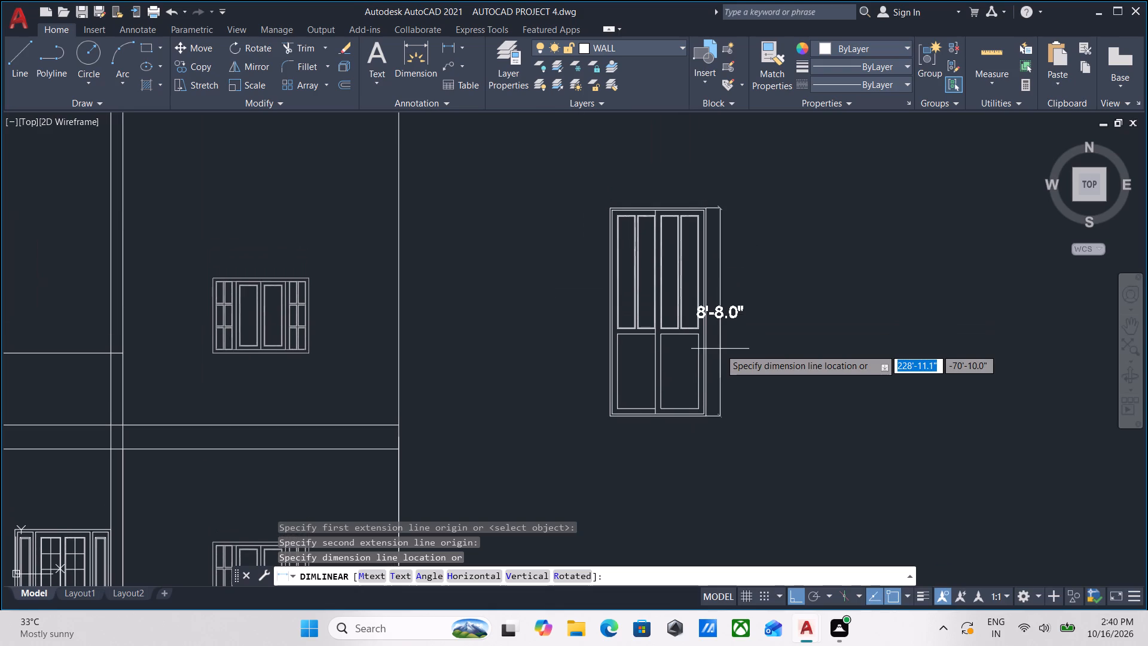
{"action": "key", "text": "Escape"}
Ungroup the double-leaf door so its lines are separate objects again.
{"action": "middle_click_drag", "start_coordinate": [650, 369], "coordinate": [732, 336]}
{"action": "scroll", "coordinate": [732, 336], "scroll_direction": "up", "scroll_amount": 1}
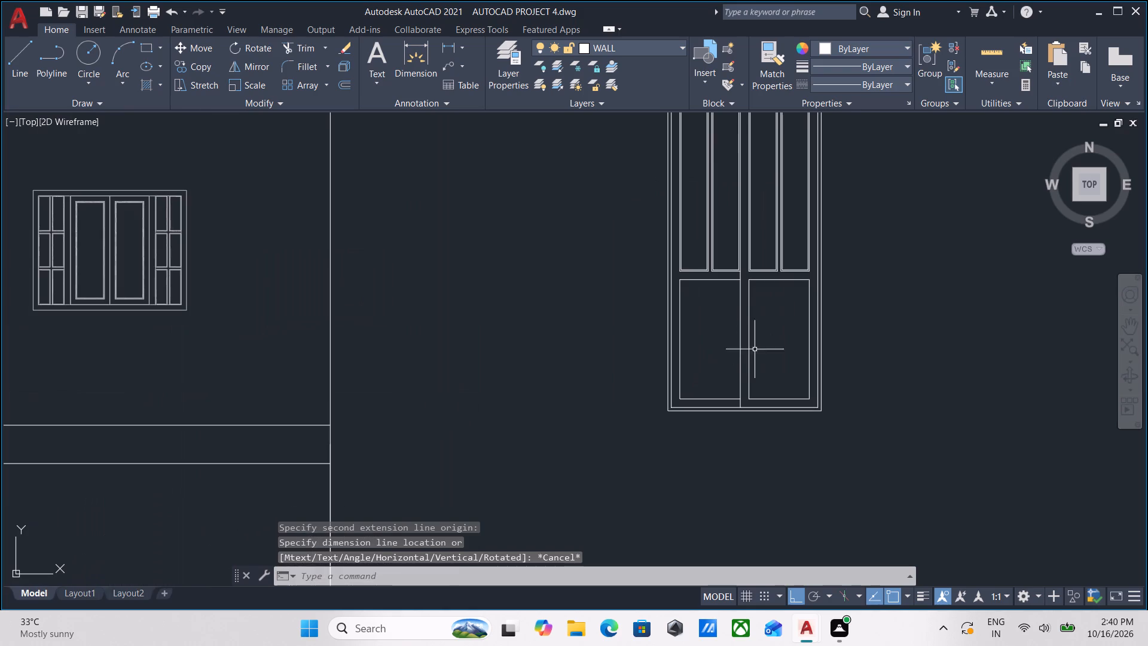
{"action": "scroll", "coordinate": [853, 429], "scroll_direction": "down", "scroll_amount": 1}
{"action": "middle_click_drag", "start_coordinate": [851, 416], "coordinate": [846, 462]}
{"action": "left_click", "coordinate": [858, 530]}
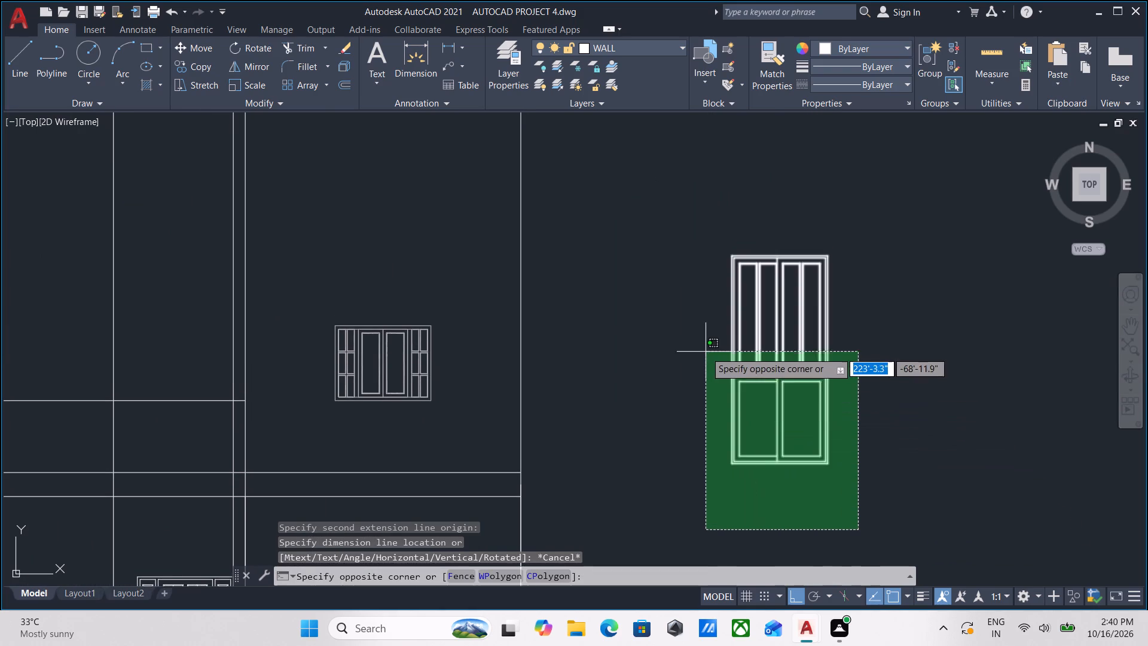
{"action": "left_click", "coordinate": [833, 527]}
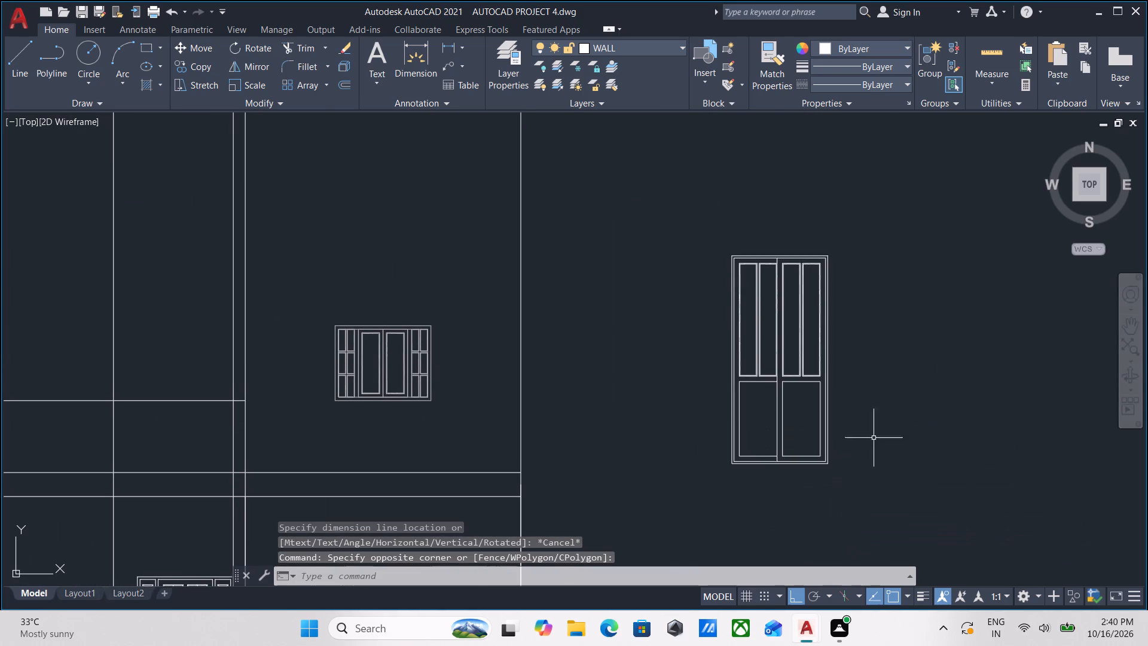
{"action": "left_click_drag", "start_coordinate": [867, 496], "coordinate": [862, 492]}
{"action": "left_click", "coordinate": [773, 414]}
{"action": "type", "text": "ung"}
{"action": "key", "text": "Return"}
Stretch the top of the frame and the four upper panels downward by 1'8" from the door's upper-left corner.
{"action": "middle_click_drag", "start_coordinate": [798, 324], "coordinate": [795, 405]}
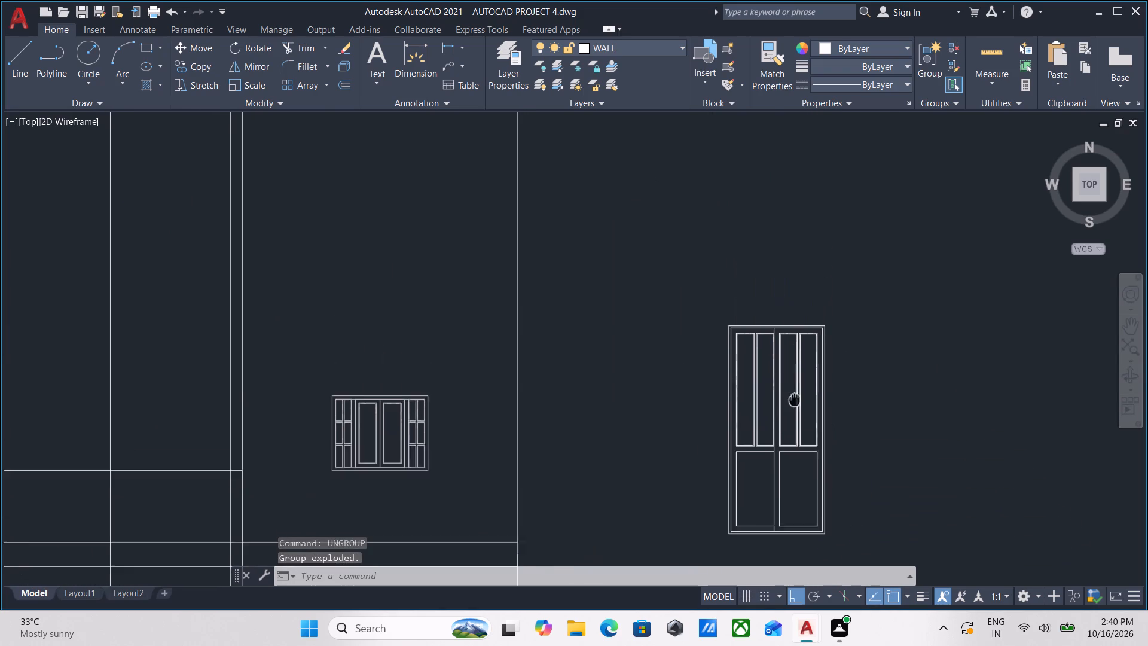
{"action": "middle_click_drag", "start_coordinate": [795, 405], "coordinate": [795, 406]}
{"action": "left_click", "coordinate": [860, 327]}
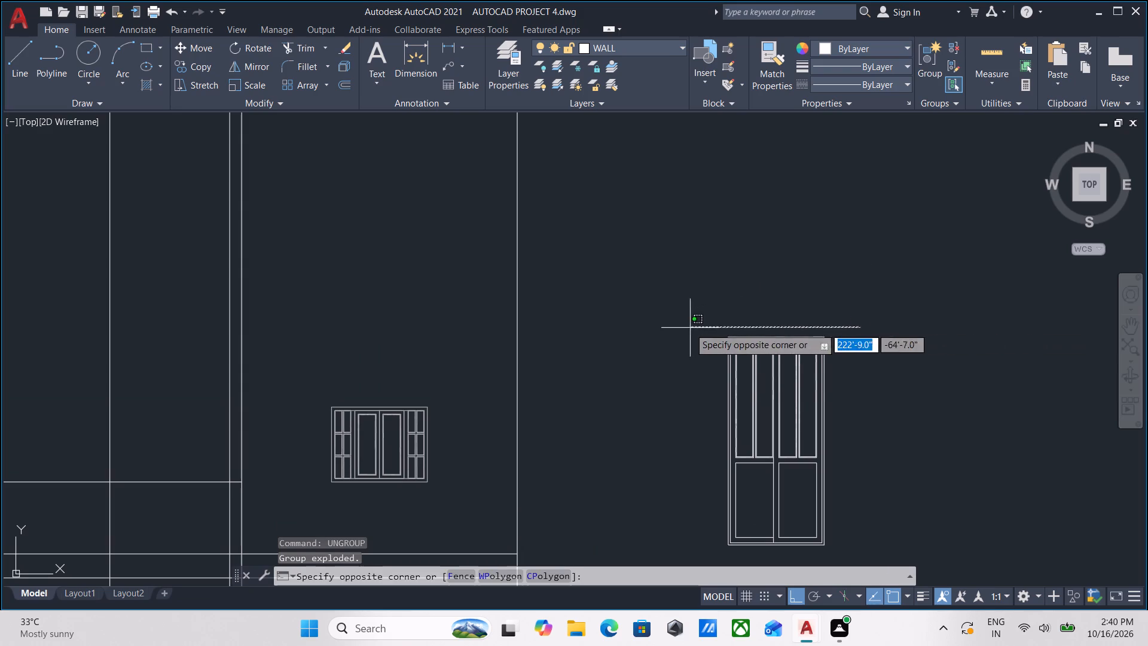
{"action": "left_click", "coordinate": [685, 362]}
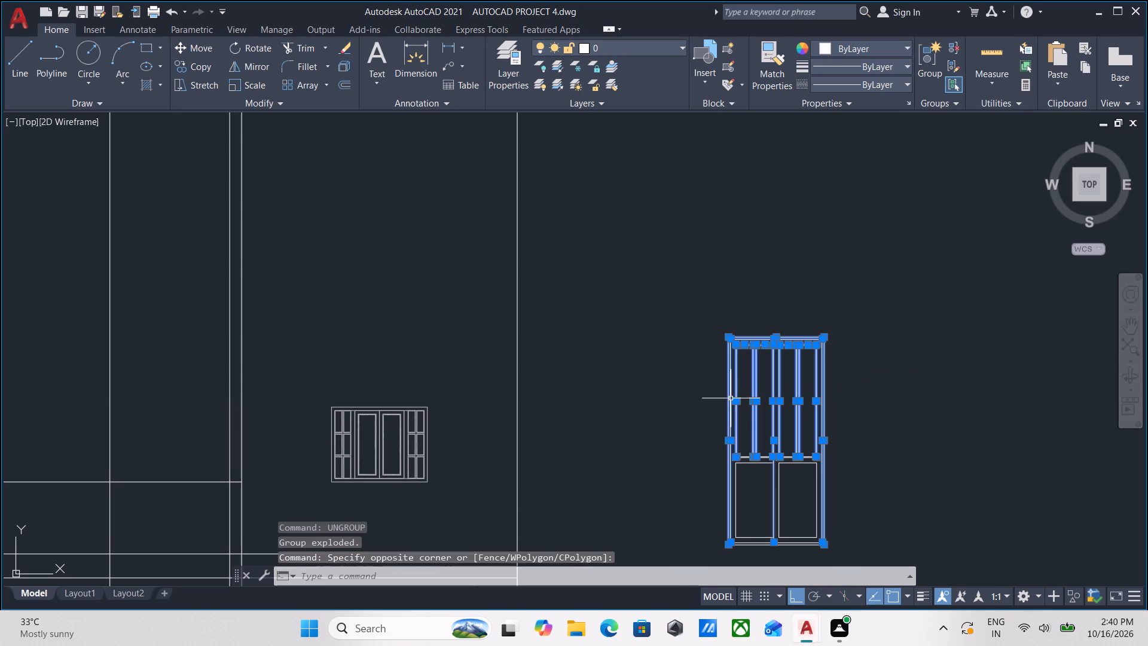
{"action": "middle_click_drag", "start_coordinate": [731, 398], "coordinate": [716, 325]}
{"action": "scroll", "coordinate": [707, 288], "scroll_direction": "up", "scroll_amount": 1}
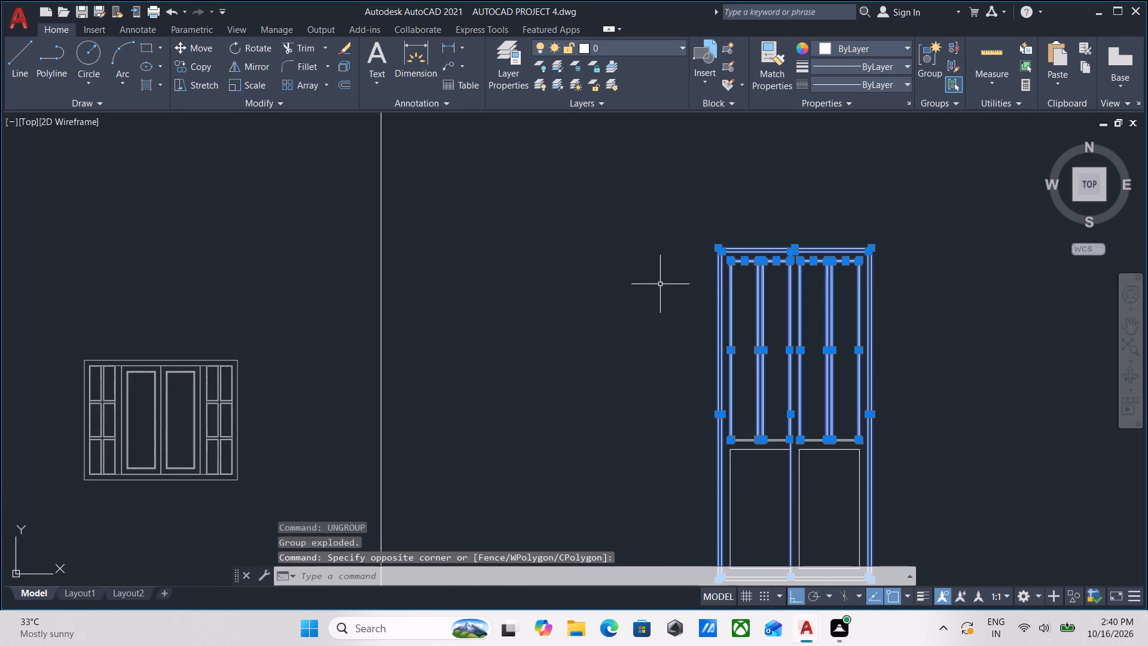
{"action": "type", "text": "stre"}
{"action": "key", "text": "Return"}
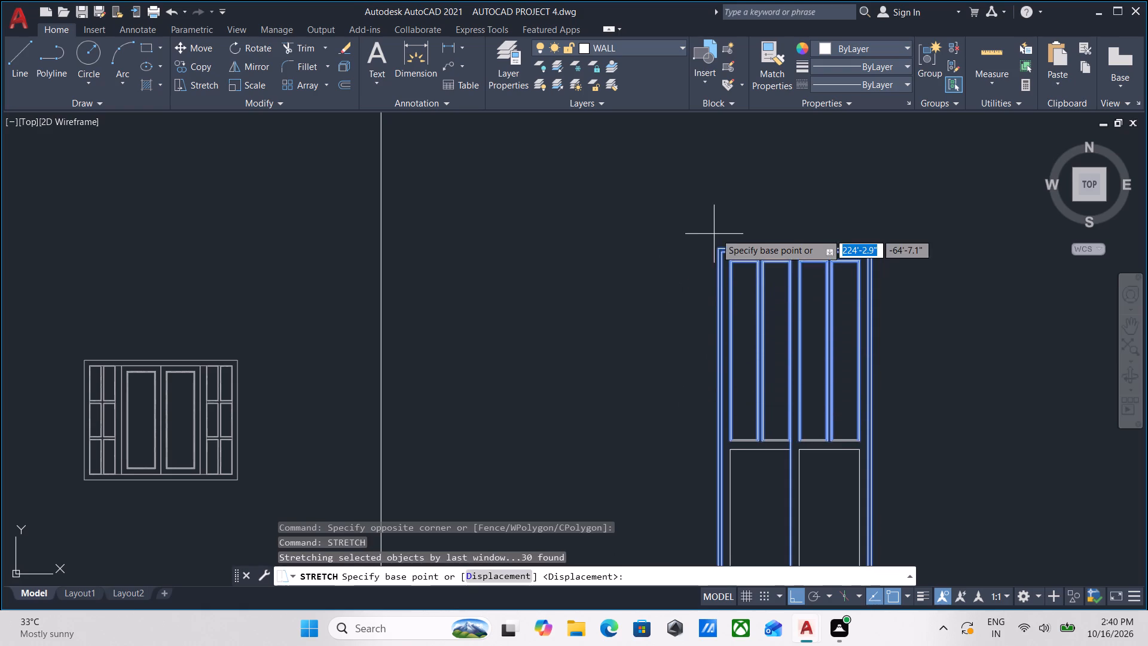
{"action": "scroll", "coordinate": [722, 243], "scroll_direction": "up", "scroll_amount": 1}
{"action": "left_click", "coordinate": [715, 251]}
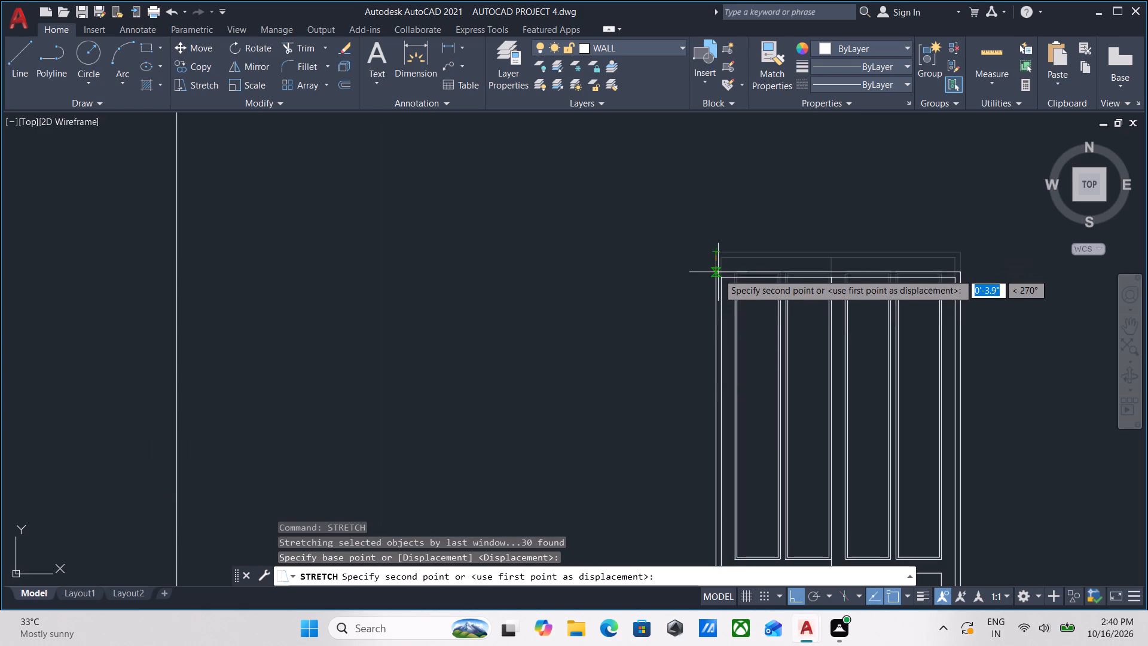
{"action": "key", "text": "1"}
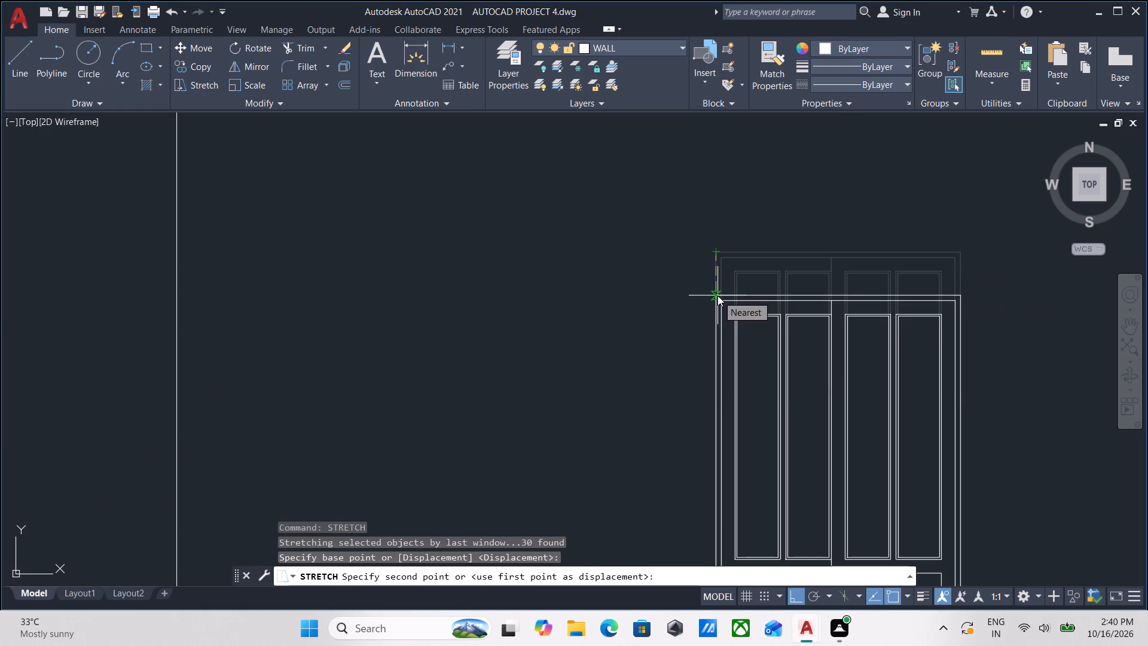
{"action": "key", "text": "apostrophe"}
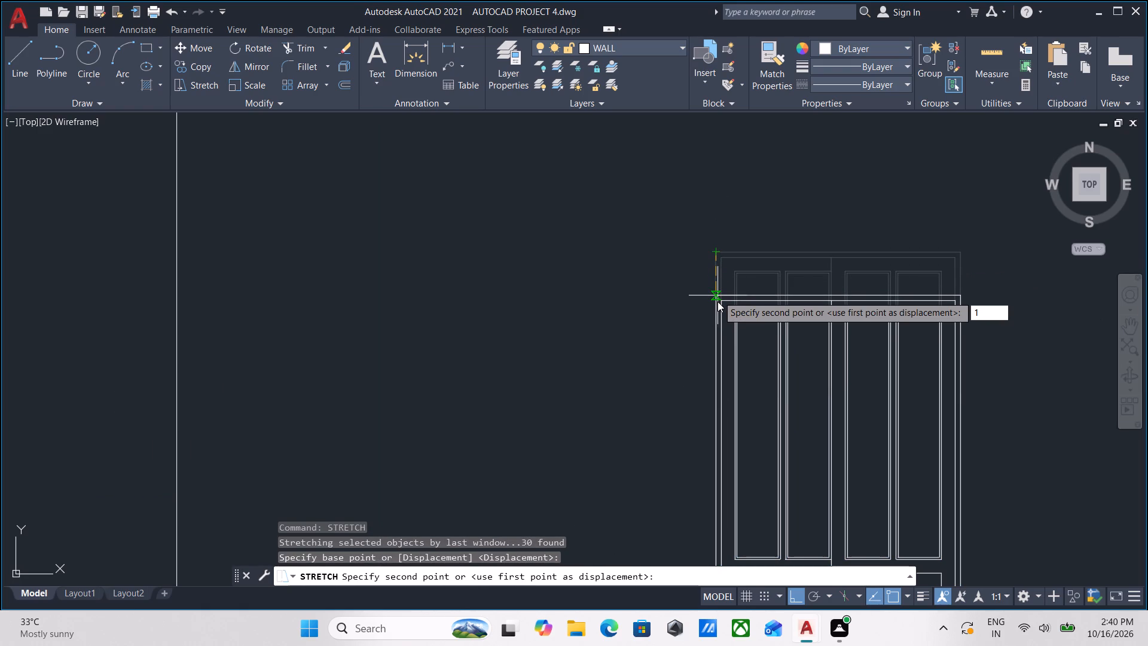
{"action": "key", "text": "8"}
{"action": "key", "text": "Return"}
Measure the double-leaf door's overall height along the frame's outer right edge with a linear dimension, without placing it.
{"action": "scroll", "coordinate": [724, 295], "scroll_direction": "down", "scroll_amount": 1}
{"action": "middle_click_drag", "start_coordinate": [724, 295], "coordinate": [707, 219]}
{"action": "middle_click_drag", "start_coordinate": [860, 372], "coordinate": [838, 318]}
{"action": "scroll", "coordinate": [863, 349], "scroll_direction": "up", "scroll_amount": 1}
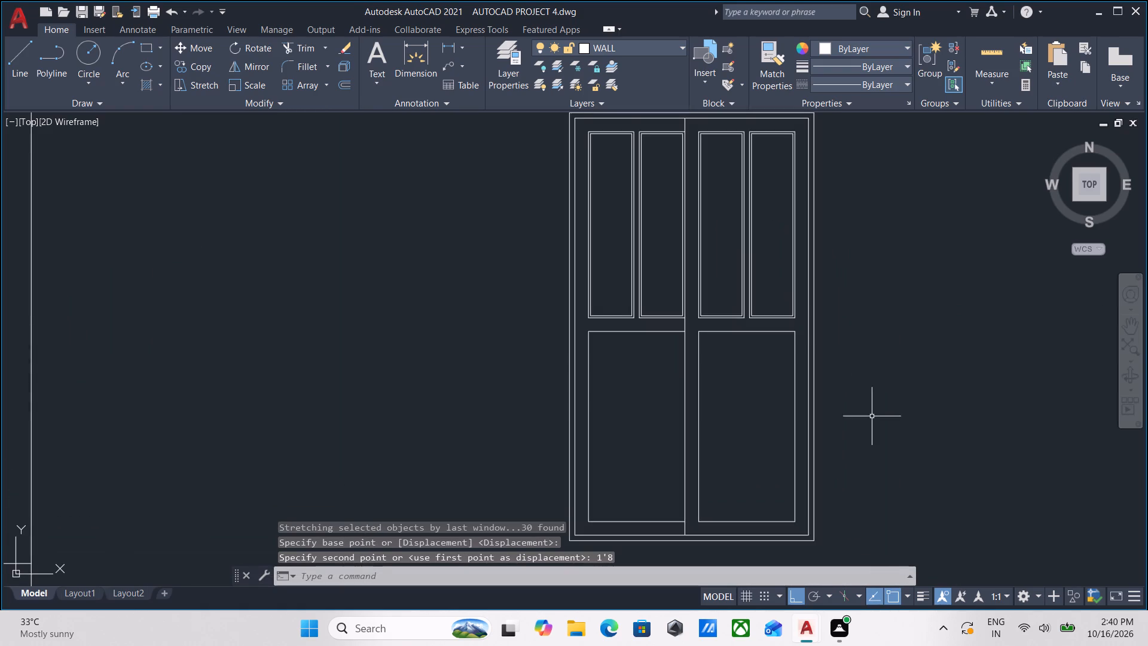
{"action": "middle_click_drag", "start_coordinate": [871, 406], "coordinate": [865, 343]}
{"action": "scroll", "coordinate": [865, 343], "scroll_direction": "down", "scroll_amount": 1}
{"action": "middle_click_drag", "start_coordinate": [865, 343], "coordinate": [874, 415]}
{"action": "type", "text": "dli"}
{"action": "key", "text": "Return"}
{"action": "scroll", "coordinate": [856, 235], "scroll_direction": "up", "scroll_amount": 2}
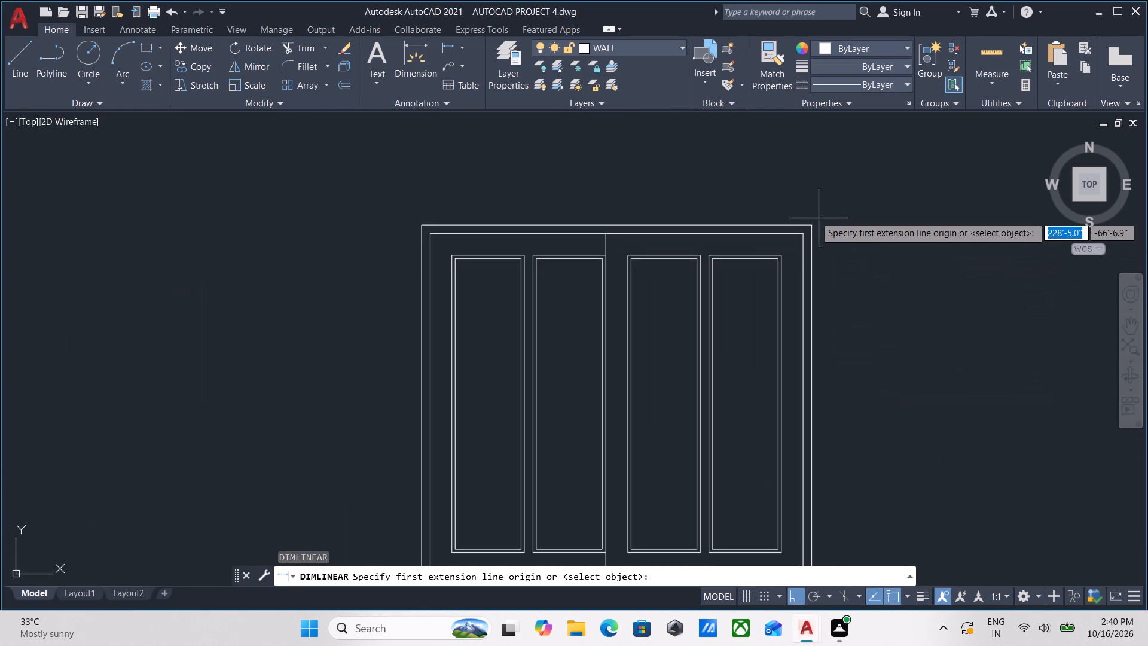
{"action": "left_click", "coordinate": [815, 224]}
{"action": "middle_click_drag", "start_coordinate": [860, 426], "coordinate": [797, 189]}
{"action": "scroll", "coordinate": [799, 298], "scroll_direction": "down", "scroll_amount": 1}
{"action": "middle_click_drag", "start_coordinate": [793, 298], "coordinate": [787, 184]}
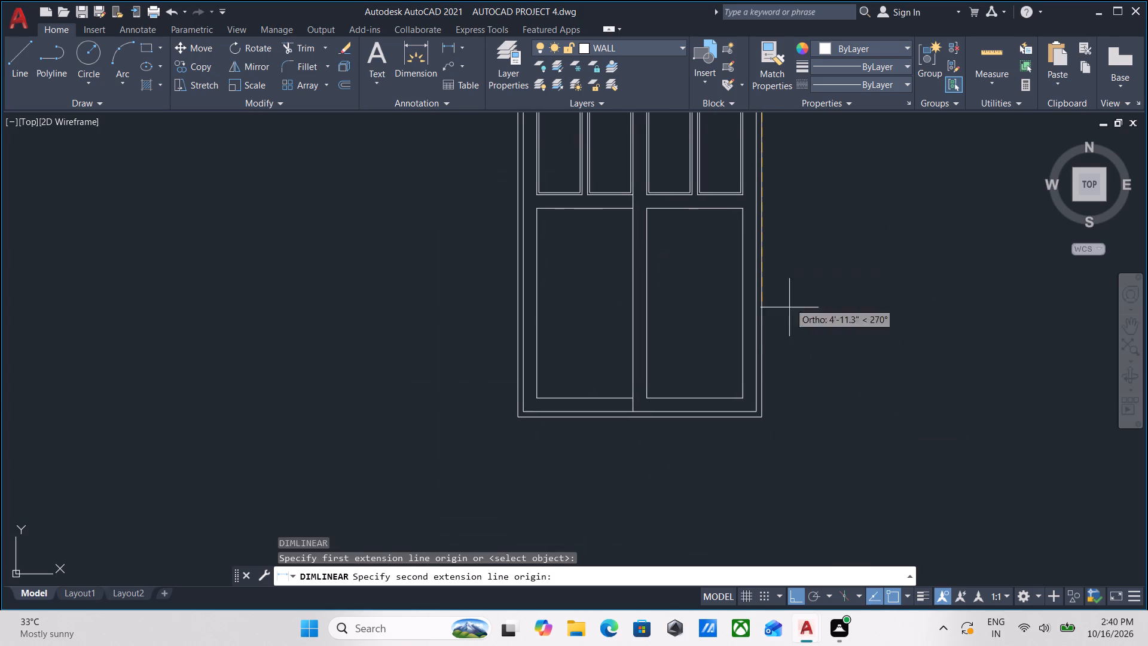
{"action": "left_click", "coordinate": [763, 420]}
{"action": "scroll", "coordinate": [787, 398], "scroll_direction": "down", "scroll_amount": 1}
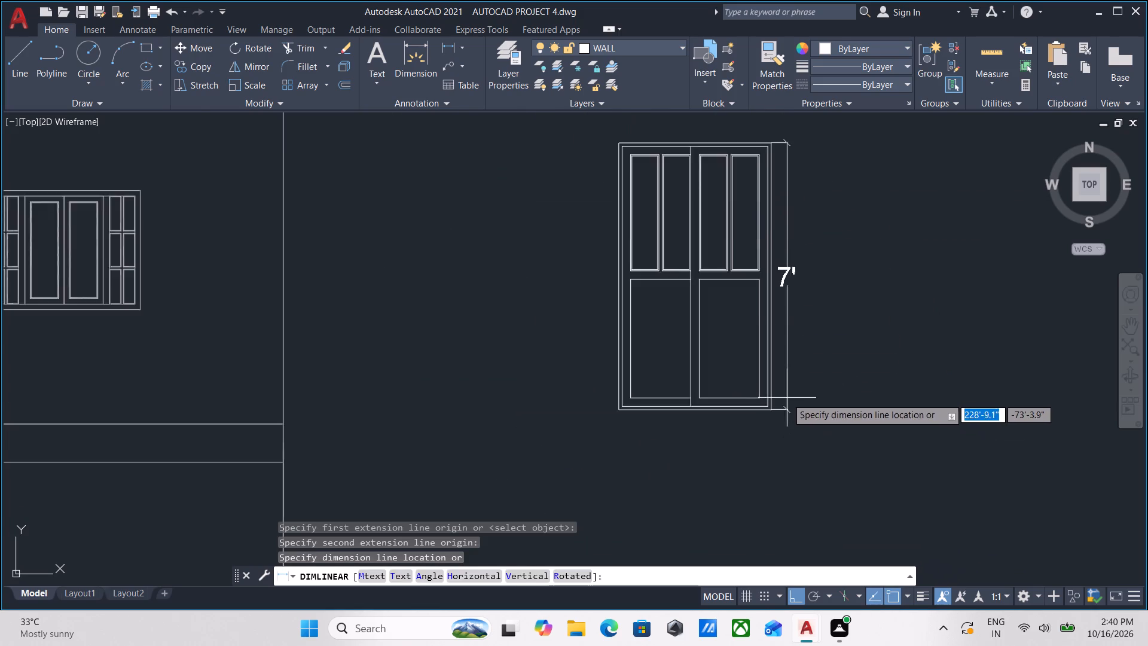
{"action": "scroll", "coordinate": [787, 398], "scroll_direction": "down", "scroll_amount": 1}
{"action": "middle_click_drag", "start_coordinate": [787, 398], "coordinate": [789, 412]}
{"action": "key", "text": "Escape"}
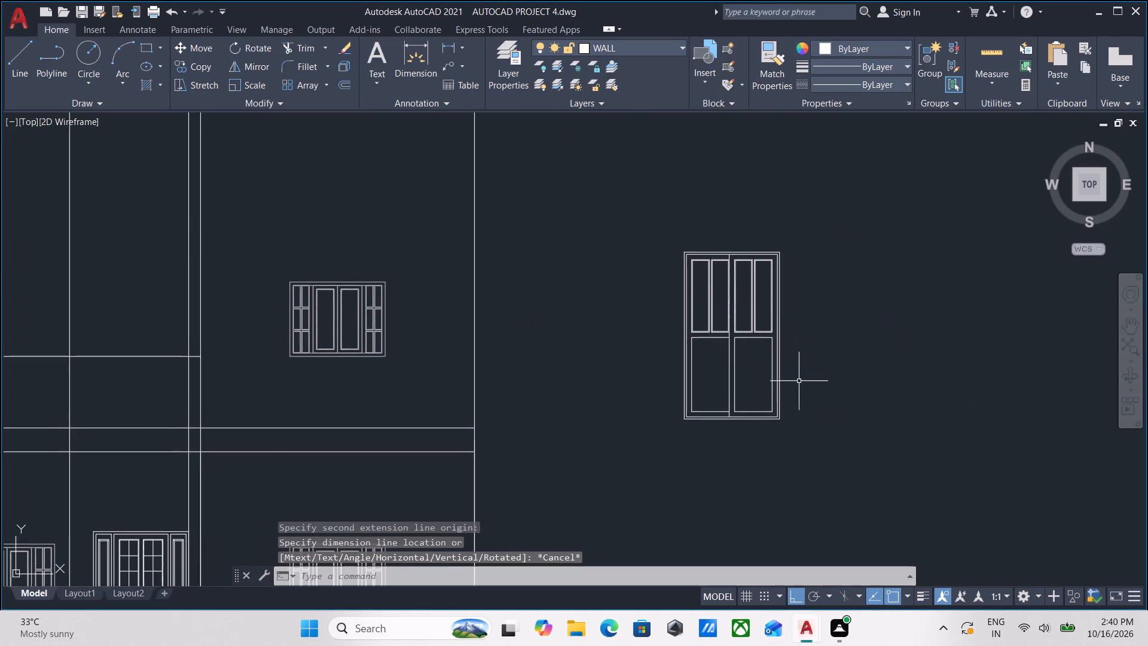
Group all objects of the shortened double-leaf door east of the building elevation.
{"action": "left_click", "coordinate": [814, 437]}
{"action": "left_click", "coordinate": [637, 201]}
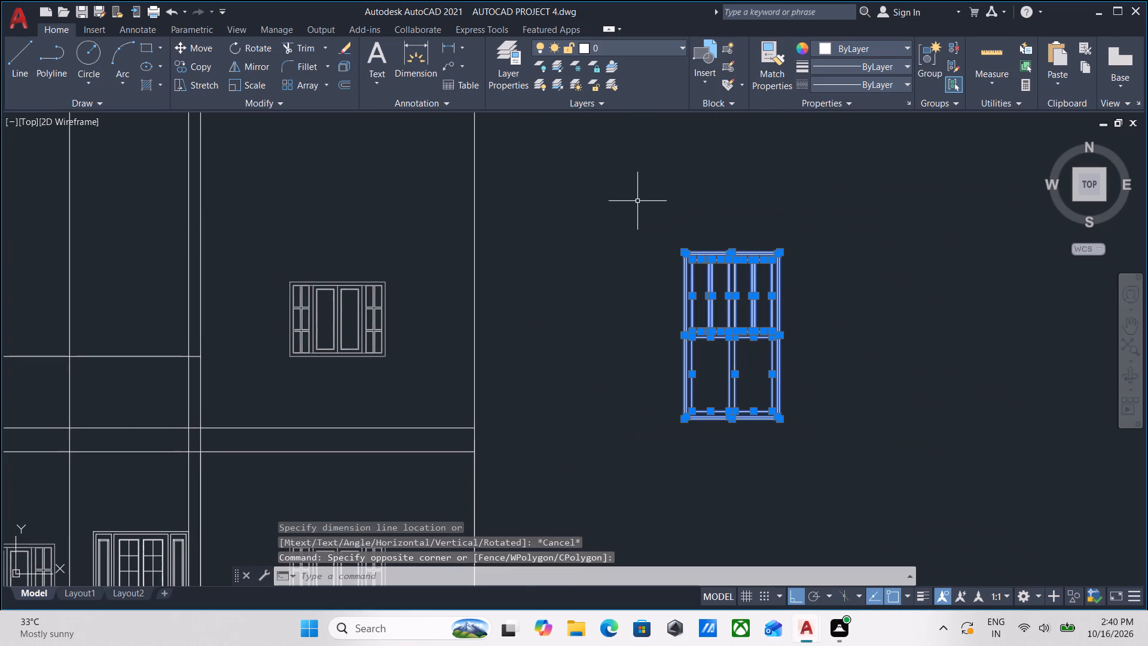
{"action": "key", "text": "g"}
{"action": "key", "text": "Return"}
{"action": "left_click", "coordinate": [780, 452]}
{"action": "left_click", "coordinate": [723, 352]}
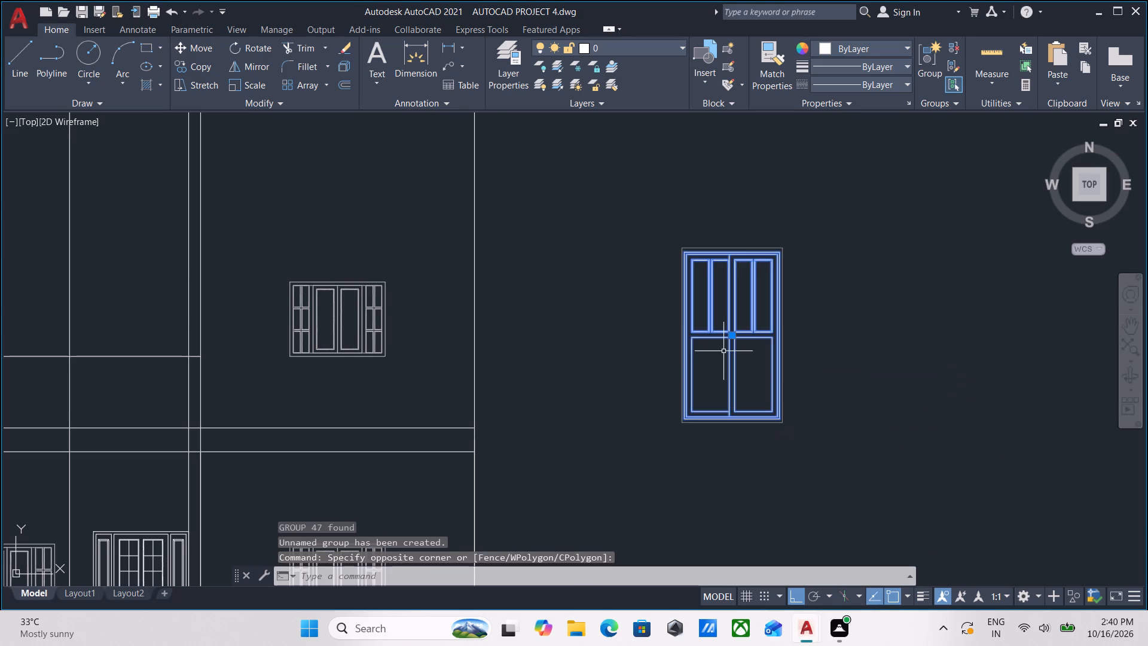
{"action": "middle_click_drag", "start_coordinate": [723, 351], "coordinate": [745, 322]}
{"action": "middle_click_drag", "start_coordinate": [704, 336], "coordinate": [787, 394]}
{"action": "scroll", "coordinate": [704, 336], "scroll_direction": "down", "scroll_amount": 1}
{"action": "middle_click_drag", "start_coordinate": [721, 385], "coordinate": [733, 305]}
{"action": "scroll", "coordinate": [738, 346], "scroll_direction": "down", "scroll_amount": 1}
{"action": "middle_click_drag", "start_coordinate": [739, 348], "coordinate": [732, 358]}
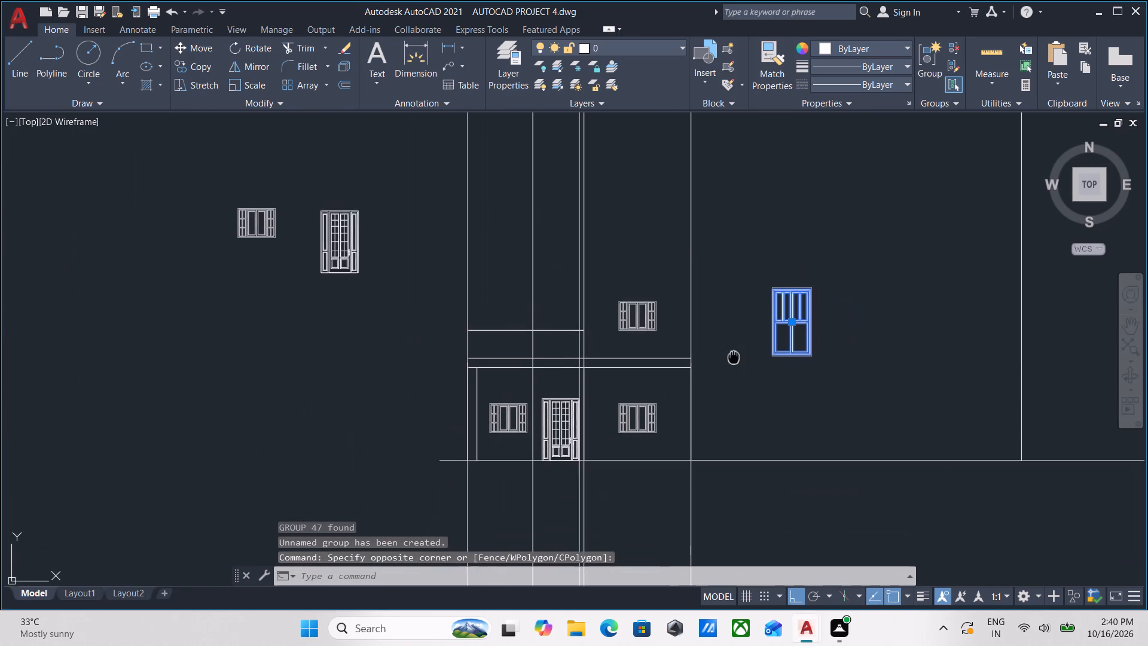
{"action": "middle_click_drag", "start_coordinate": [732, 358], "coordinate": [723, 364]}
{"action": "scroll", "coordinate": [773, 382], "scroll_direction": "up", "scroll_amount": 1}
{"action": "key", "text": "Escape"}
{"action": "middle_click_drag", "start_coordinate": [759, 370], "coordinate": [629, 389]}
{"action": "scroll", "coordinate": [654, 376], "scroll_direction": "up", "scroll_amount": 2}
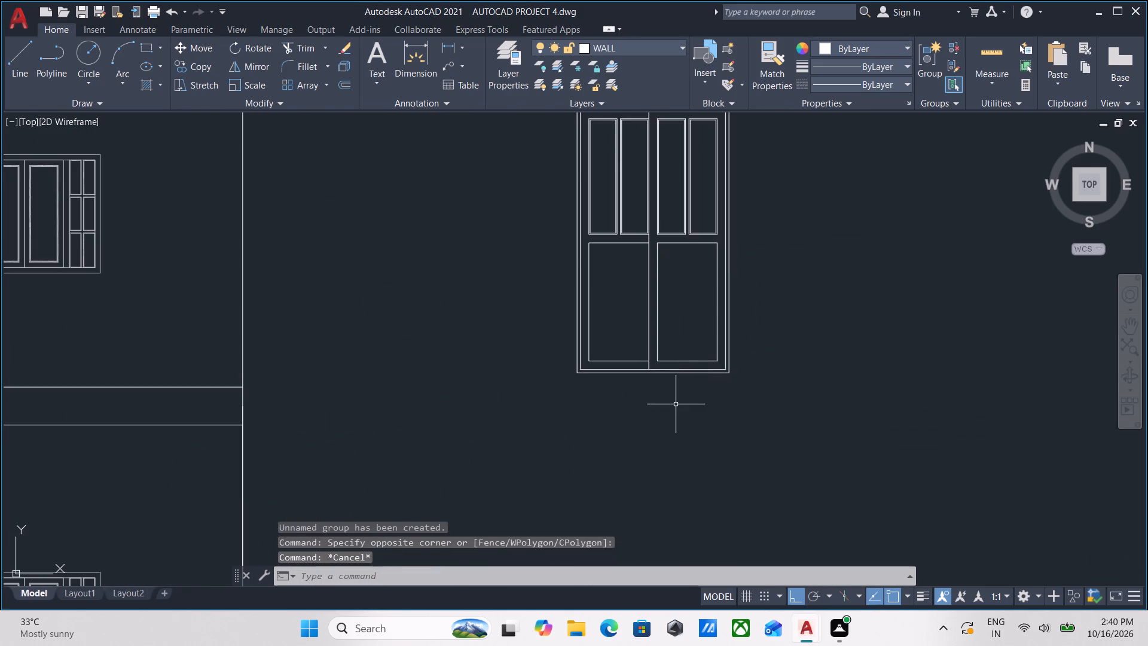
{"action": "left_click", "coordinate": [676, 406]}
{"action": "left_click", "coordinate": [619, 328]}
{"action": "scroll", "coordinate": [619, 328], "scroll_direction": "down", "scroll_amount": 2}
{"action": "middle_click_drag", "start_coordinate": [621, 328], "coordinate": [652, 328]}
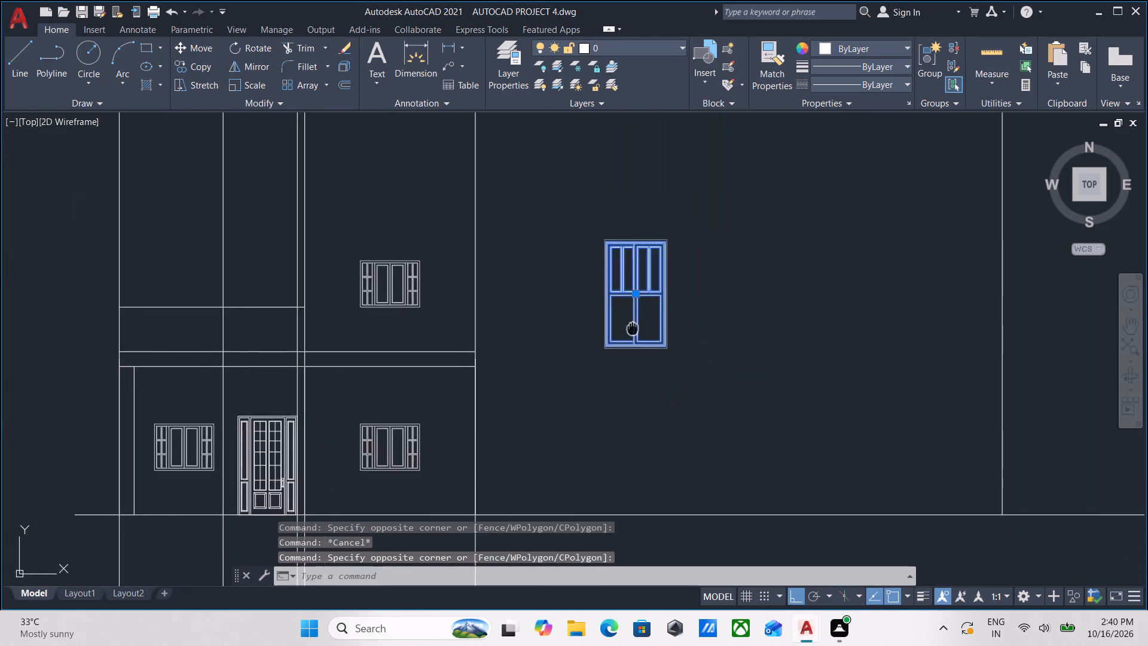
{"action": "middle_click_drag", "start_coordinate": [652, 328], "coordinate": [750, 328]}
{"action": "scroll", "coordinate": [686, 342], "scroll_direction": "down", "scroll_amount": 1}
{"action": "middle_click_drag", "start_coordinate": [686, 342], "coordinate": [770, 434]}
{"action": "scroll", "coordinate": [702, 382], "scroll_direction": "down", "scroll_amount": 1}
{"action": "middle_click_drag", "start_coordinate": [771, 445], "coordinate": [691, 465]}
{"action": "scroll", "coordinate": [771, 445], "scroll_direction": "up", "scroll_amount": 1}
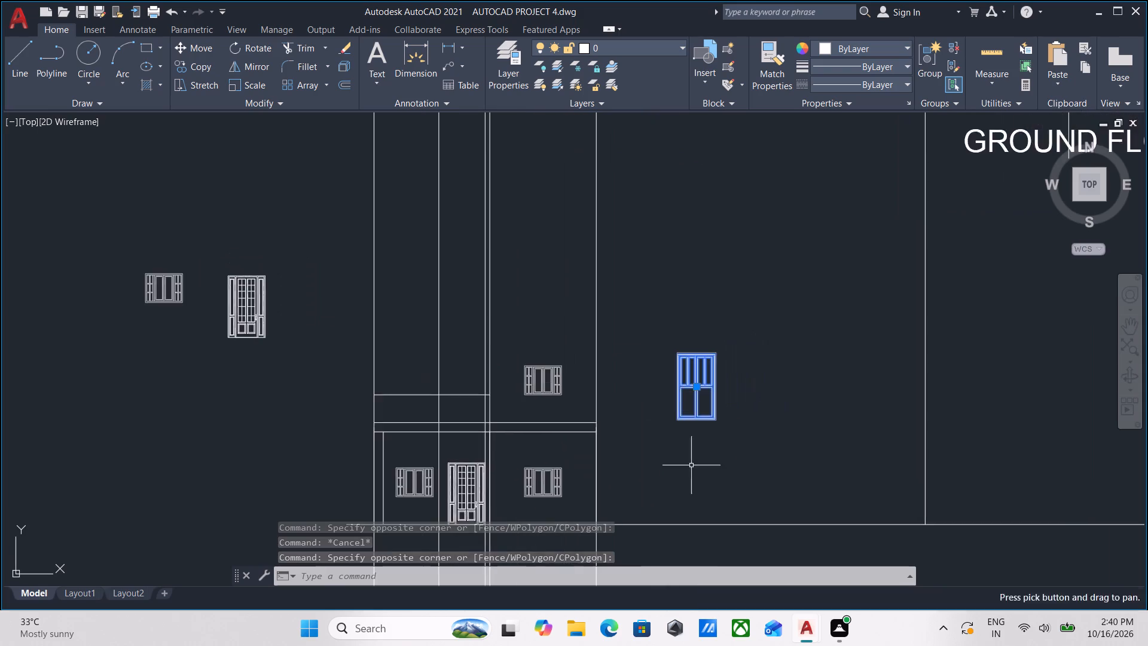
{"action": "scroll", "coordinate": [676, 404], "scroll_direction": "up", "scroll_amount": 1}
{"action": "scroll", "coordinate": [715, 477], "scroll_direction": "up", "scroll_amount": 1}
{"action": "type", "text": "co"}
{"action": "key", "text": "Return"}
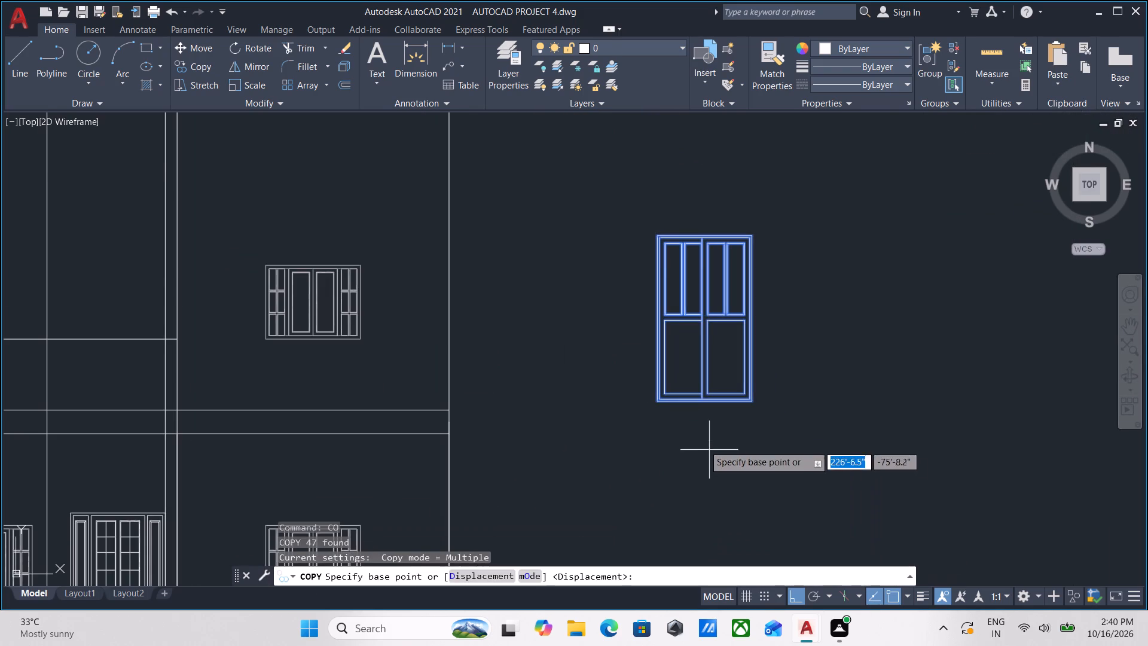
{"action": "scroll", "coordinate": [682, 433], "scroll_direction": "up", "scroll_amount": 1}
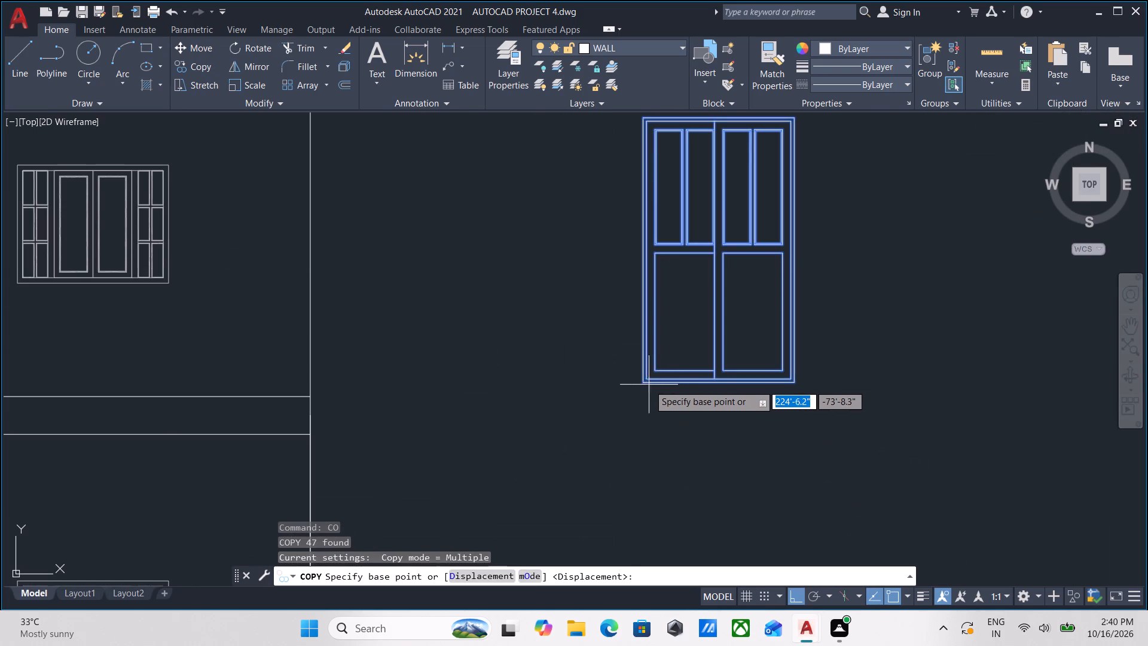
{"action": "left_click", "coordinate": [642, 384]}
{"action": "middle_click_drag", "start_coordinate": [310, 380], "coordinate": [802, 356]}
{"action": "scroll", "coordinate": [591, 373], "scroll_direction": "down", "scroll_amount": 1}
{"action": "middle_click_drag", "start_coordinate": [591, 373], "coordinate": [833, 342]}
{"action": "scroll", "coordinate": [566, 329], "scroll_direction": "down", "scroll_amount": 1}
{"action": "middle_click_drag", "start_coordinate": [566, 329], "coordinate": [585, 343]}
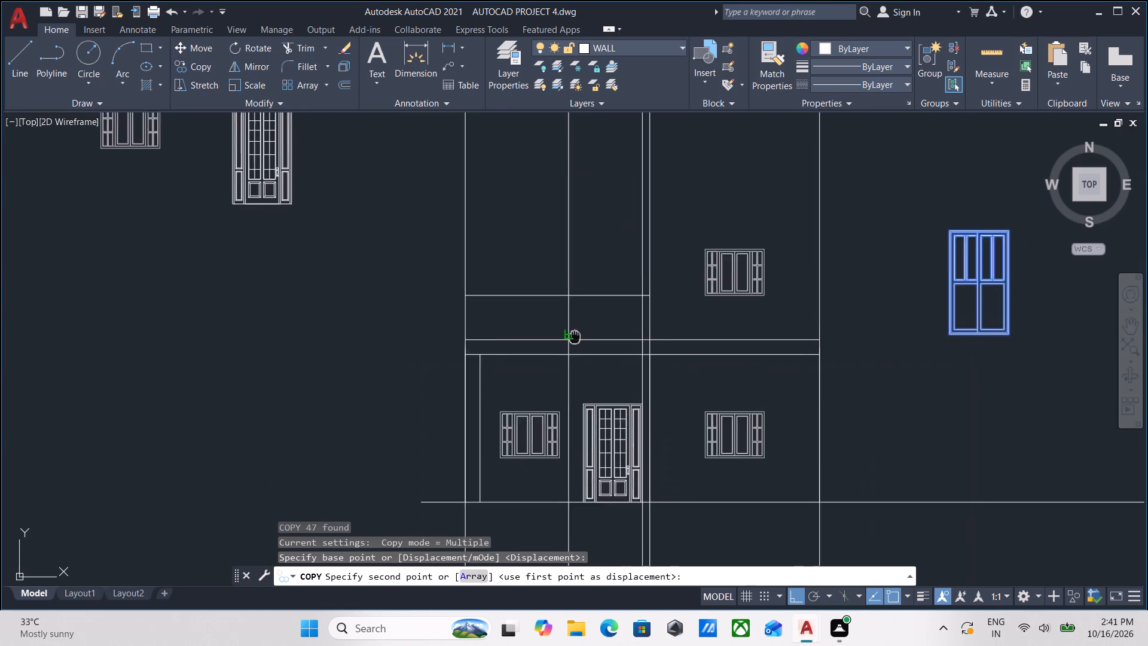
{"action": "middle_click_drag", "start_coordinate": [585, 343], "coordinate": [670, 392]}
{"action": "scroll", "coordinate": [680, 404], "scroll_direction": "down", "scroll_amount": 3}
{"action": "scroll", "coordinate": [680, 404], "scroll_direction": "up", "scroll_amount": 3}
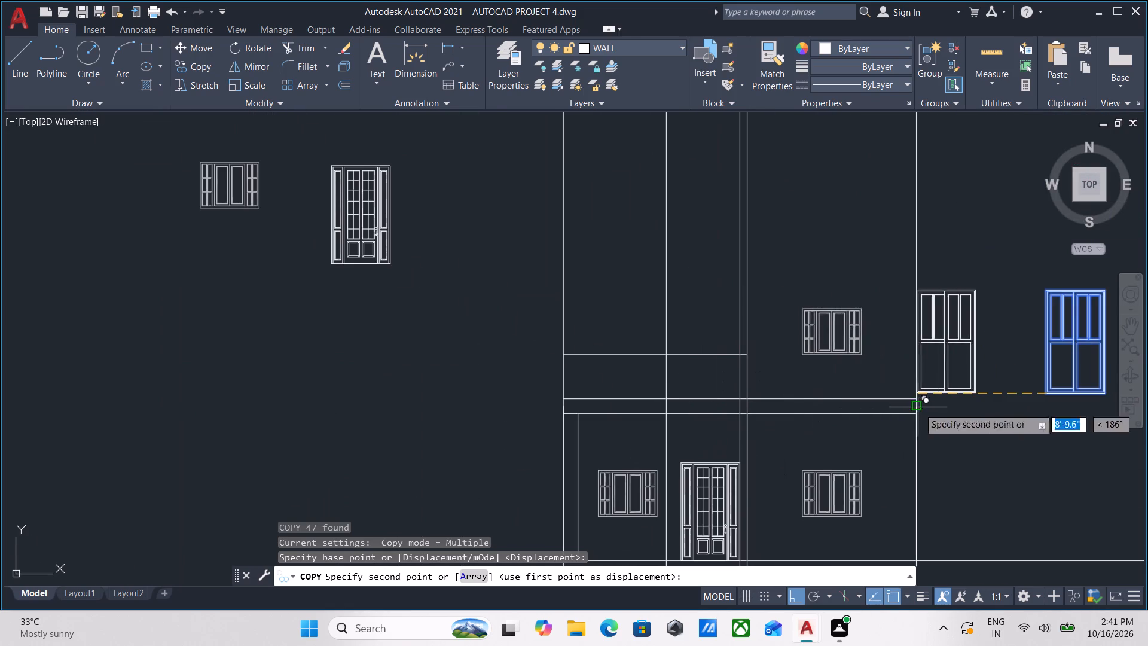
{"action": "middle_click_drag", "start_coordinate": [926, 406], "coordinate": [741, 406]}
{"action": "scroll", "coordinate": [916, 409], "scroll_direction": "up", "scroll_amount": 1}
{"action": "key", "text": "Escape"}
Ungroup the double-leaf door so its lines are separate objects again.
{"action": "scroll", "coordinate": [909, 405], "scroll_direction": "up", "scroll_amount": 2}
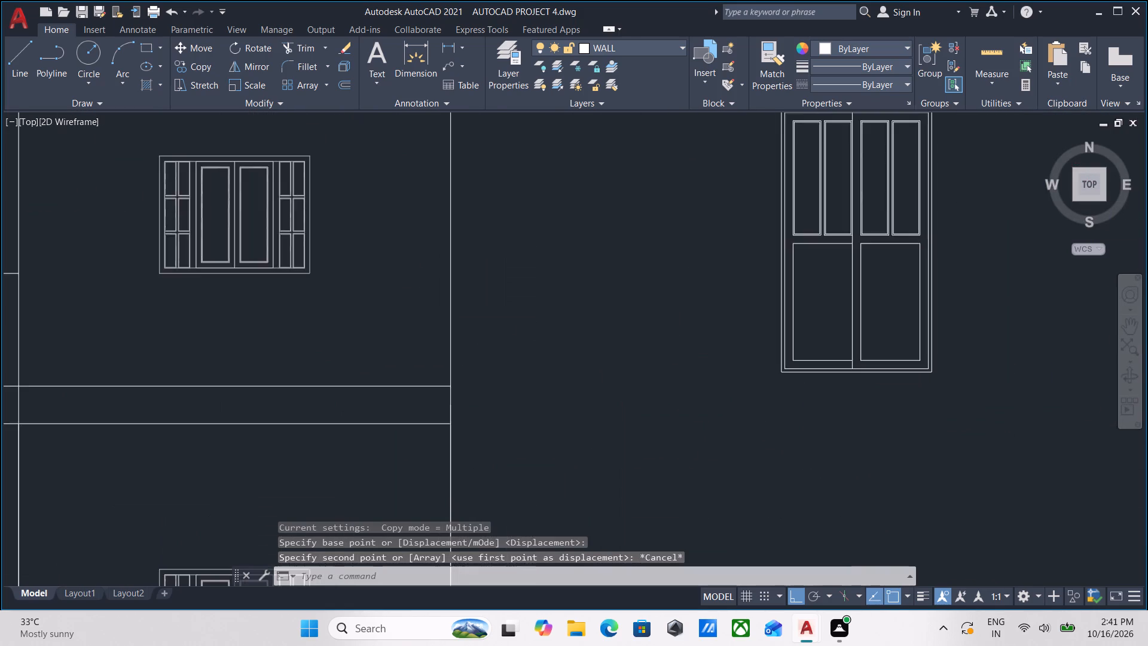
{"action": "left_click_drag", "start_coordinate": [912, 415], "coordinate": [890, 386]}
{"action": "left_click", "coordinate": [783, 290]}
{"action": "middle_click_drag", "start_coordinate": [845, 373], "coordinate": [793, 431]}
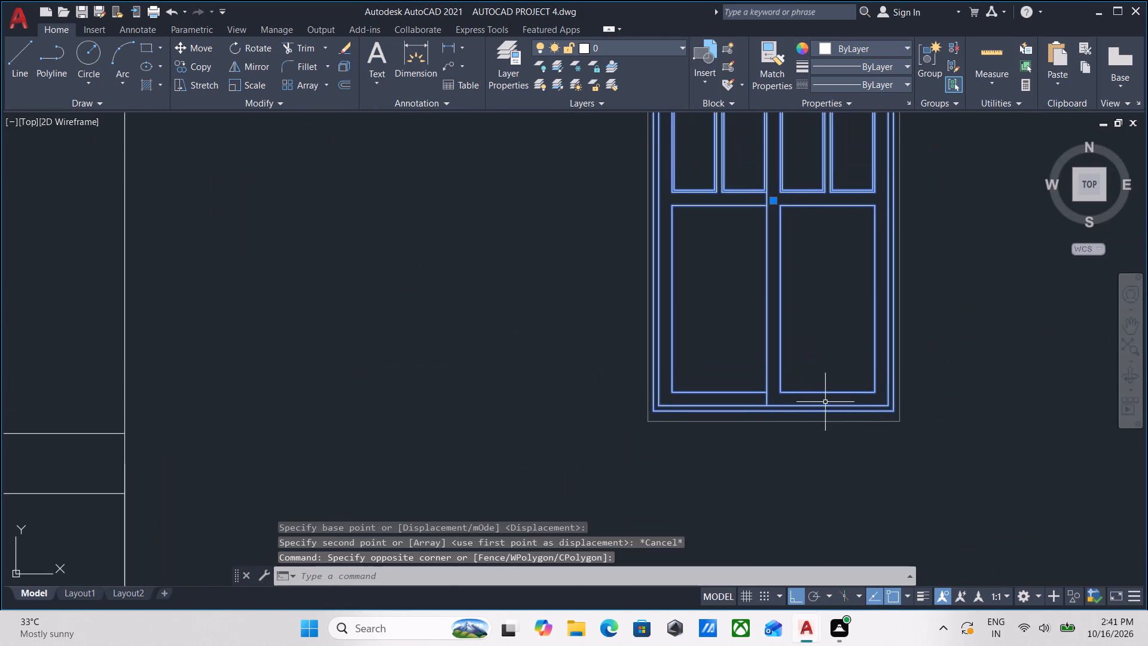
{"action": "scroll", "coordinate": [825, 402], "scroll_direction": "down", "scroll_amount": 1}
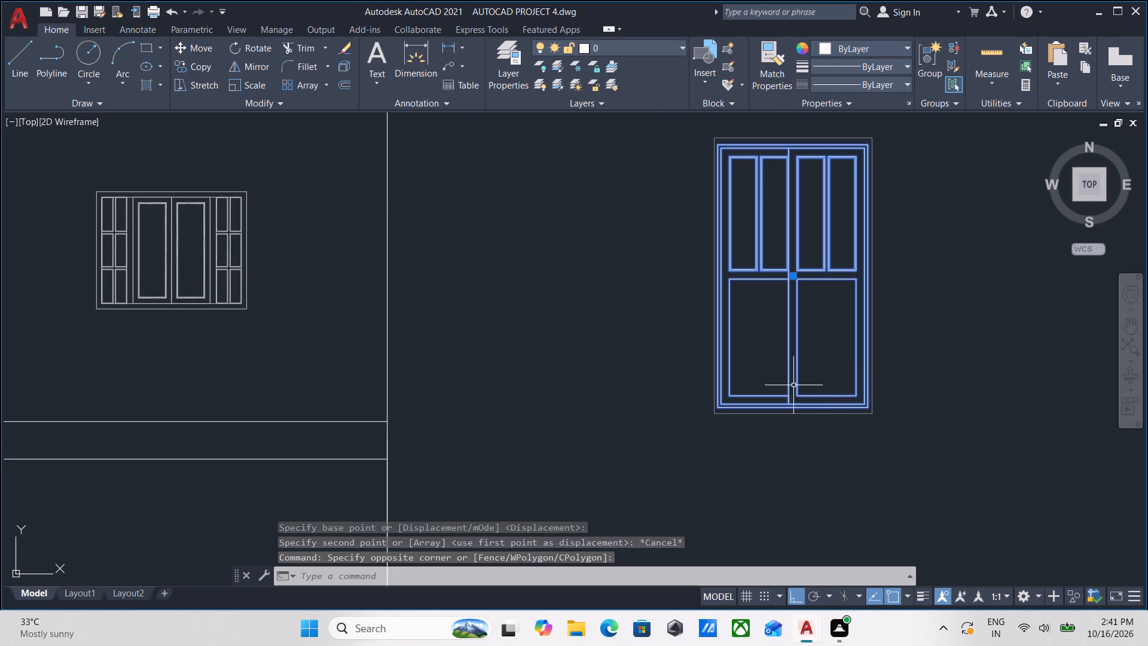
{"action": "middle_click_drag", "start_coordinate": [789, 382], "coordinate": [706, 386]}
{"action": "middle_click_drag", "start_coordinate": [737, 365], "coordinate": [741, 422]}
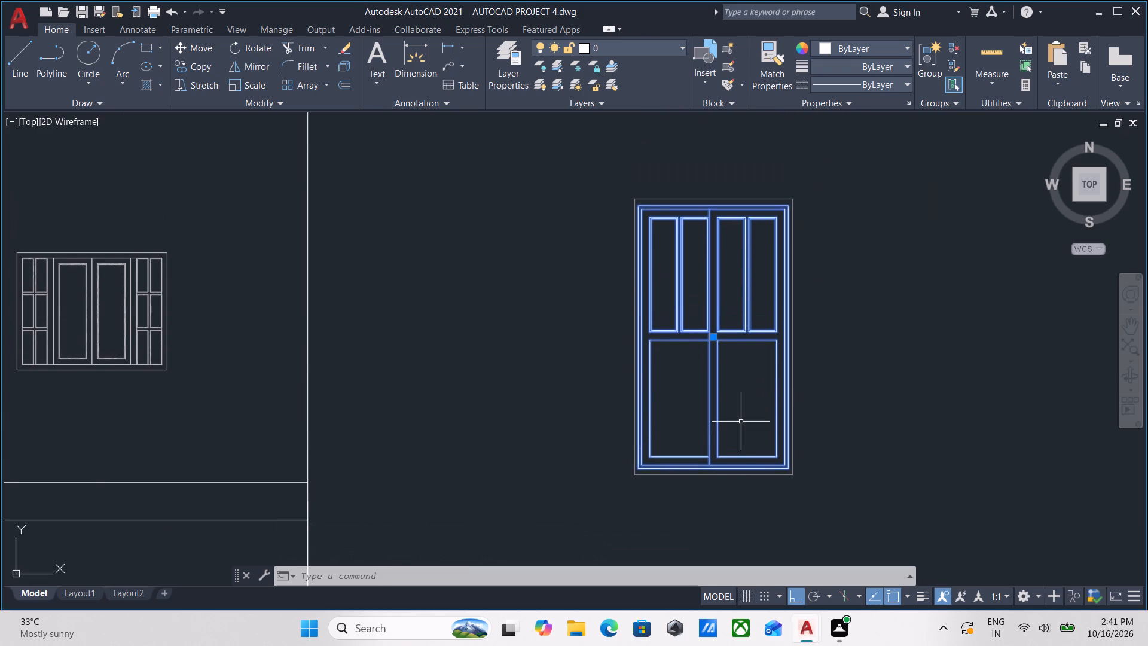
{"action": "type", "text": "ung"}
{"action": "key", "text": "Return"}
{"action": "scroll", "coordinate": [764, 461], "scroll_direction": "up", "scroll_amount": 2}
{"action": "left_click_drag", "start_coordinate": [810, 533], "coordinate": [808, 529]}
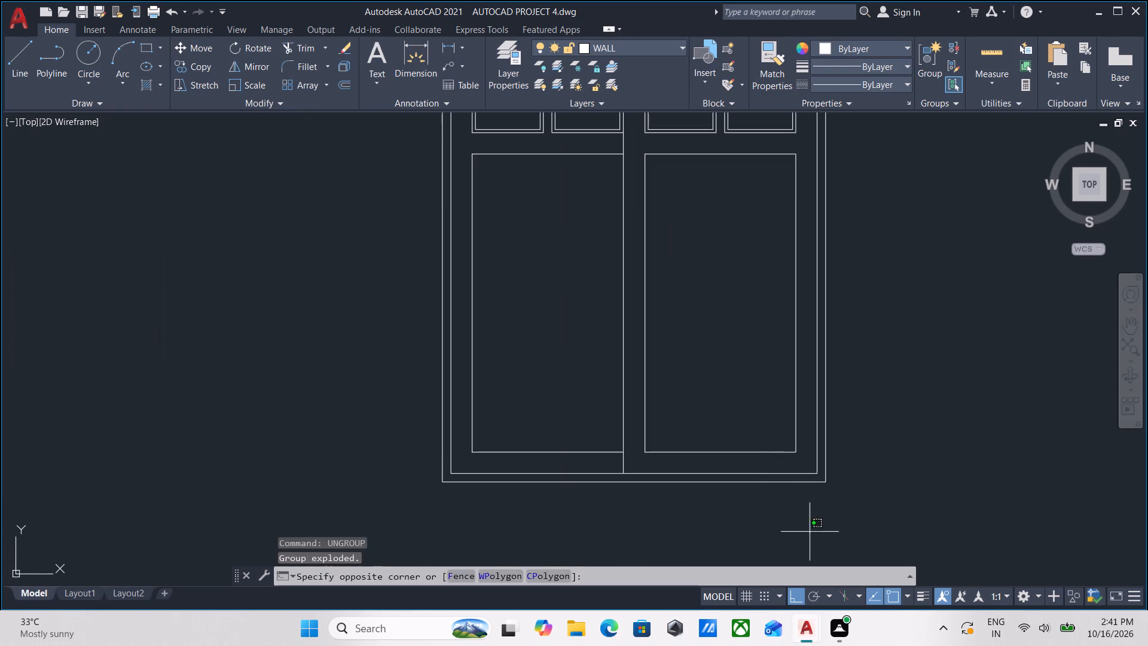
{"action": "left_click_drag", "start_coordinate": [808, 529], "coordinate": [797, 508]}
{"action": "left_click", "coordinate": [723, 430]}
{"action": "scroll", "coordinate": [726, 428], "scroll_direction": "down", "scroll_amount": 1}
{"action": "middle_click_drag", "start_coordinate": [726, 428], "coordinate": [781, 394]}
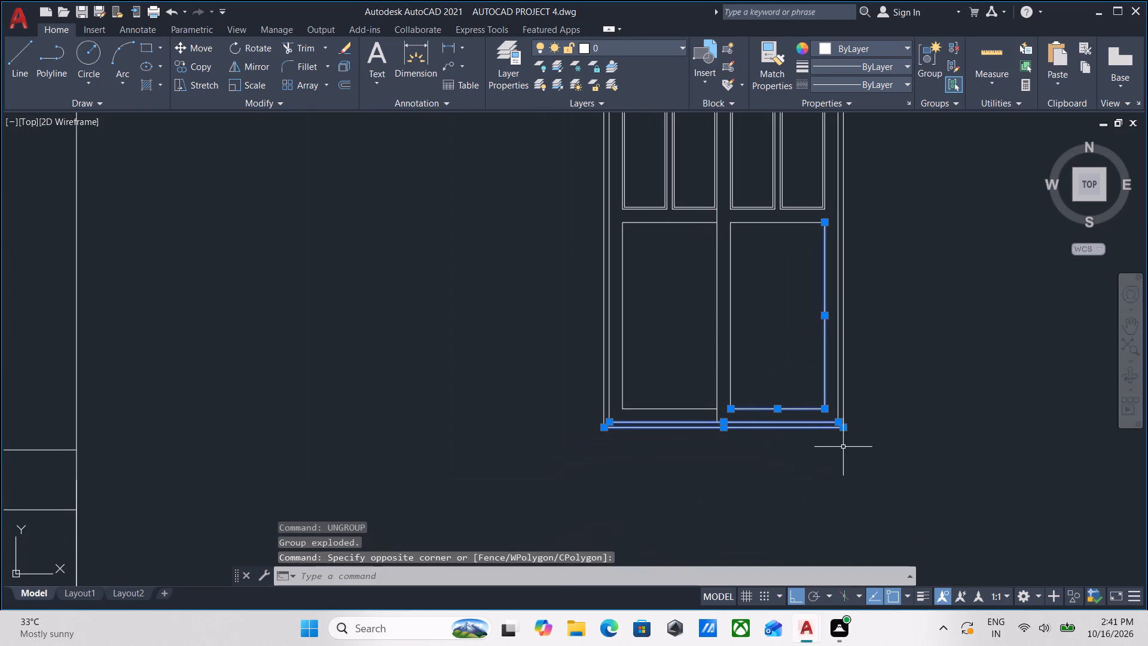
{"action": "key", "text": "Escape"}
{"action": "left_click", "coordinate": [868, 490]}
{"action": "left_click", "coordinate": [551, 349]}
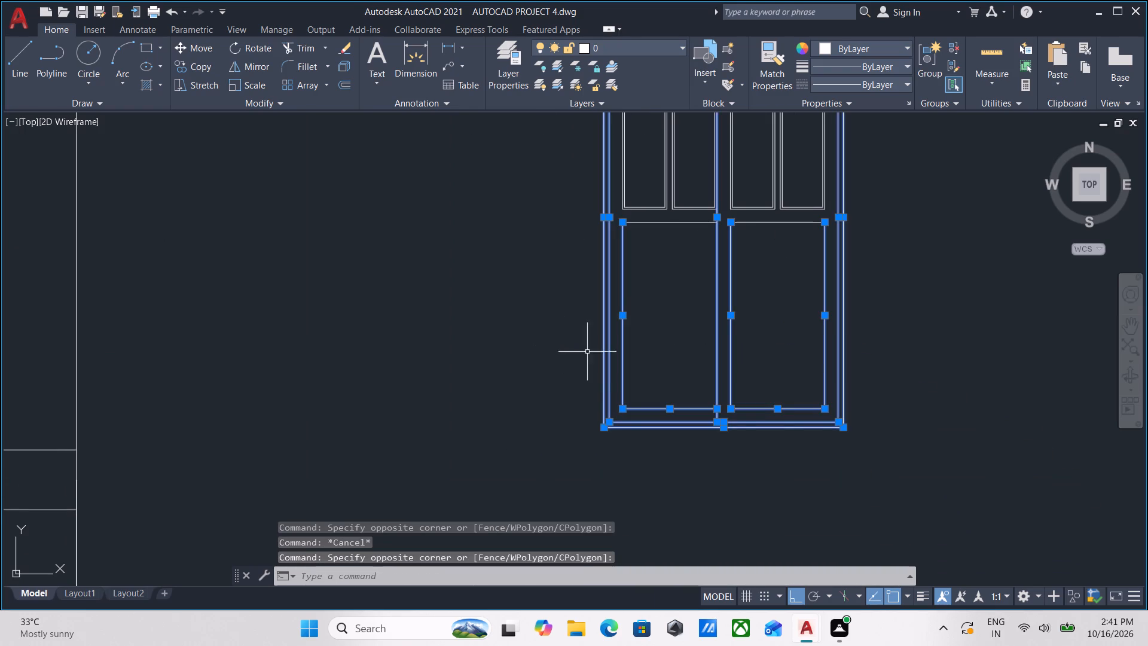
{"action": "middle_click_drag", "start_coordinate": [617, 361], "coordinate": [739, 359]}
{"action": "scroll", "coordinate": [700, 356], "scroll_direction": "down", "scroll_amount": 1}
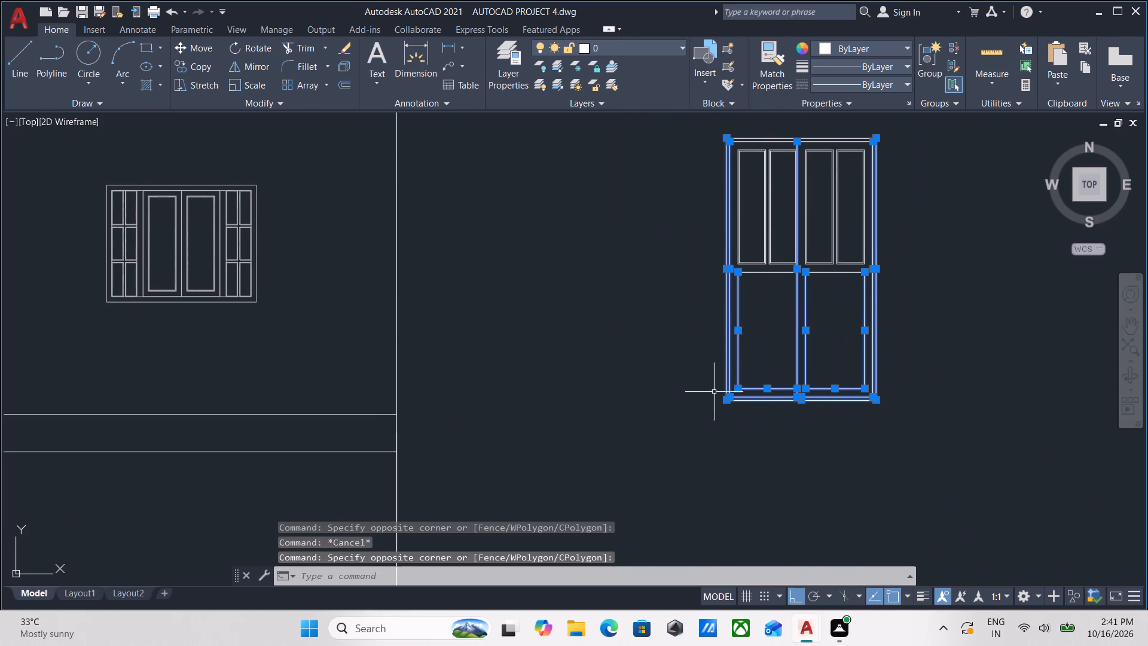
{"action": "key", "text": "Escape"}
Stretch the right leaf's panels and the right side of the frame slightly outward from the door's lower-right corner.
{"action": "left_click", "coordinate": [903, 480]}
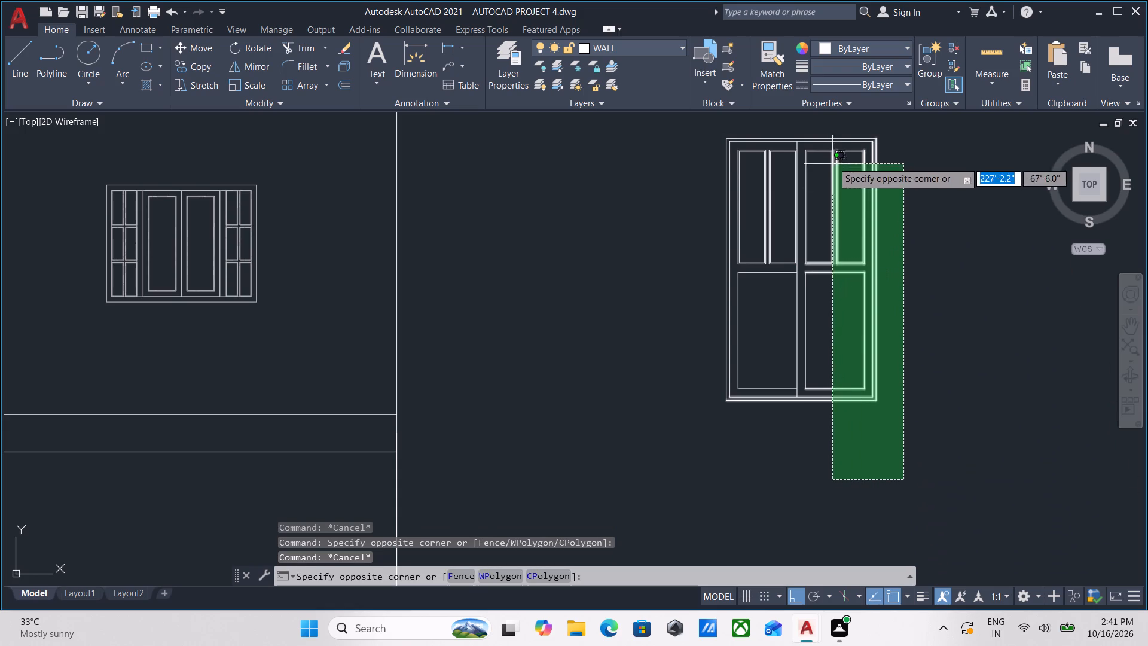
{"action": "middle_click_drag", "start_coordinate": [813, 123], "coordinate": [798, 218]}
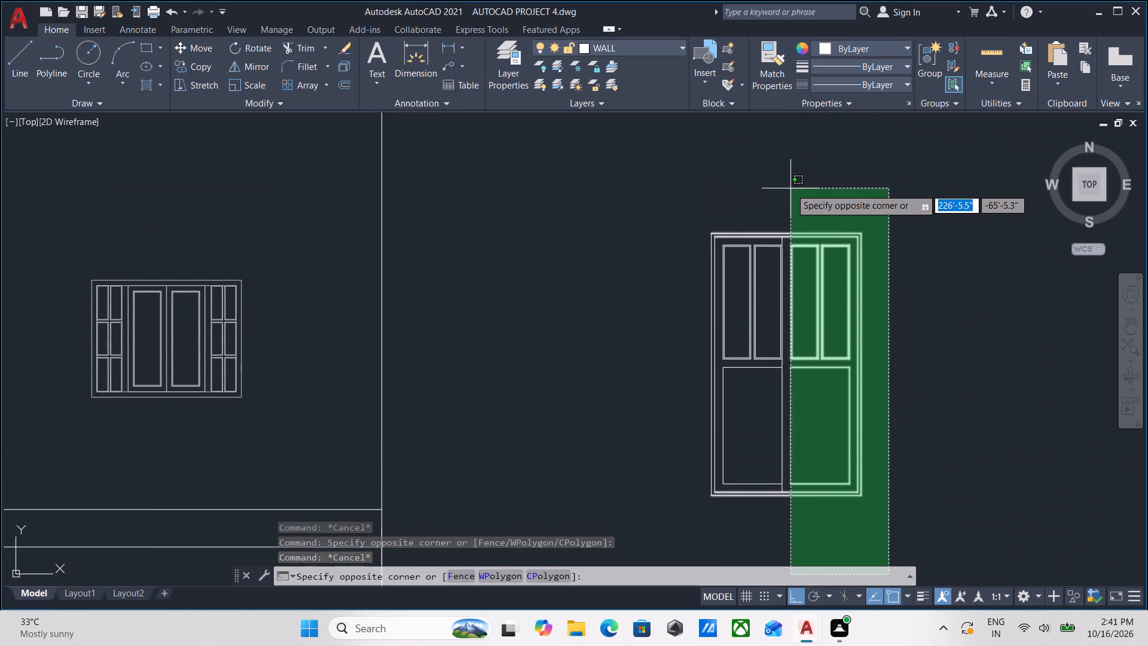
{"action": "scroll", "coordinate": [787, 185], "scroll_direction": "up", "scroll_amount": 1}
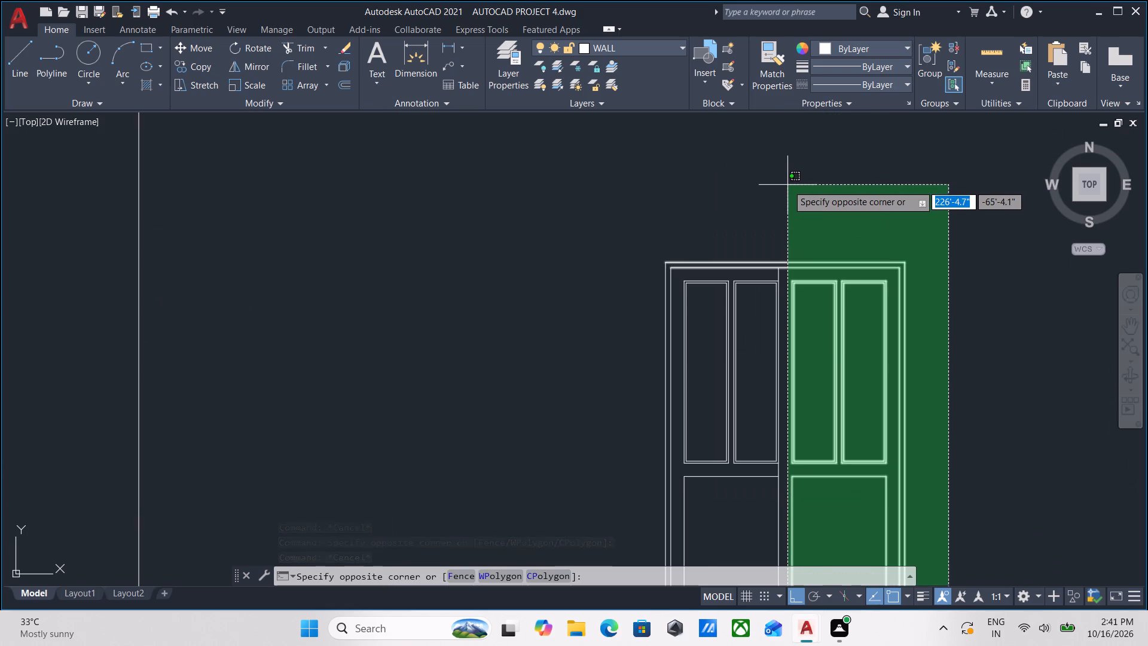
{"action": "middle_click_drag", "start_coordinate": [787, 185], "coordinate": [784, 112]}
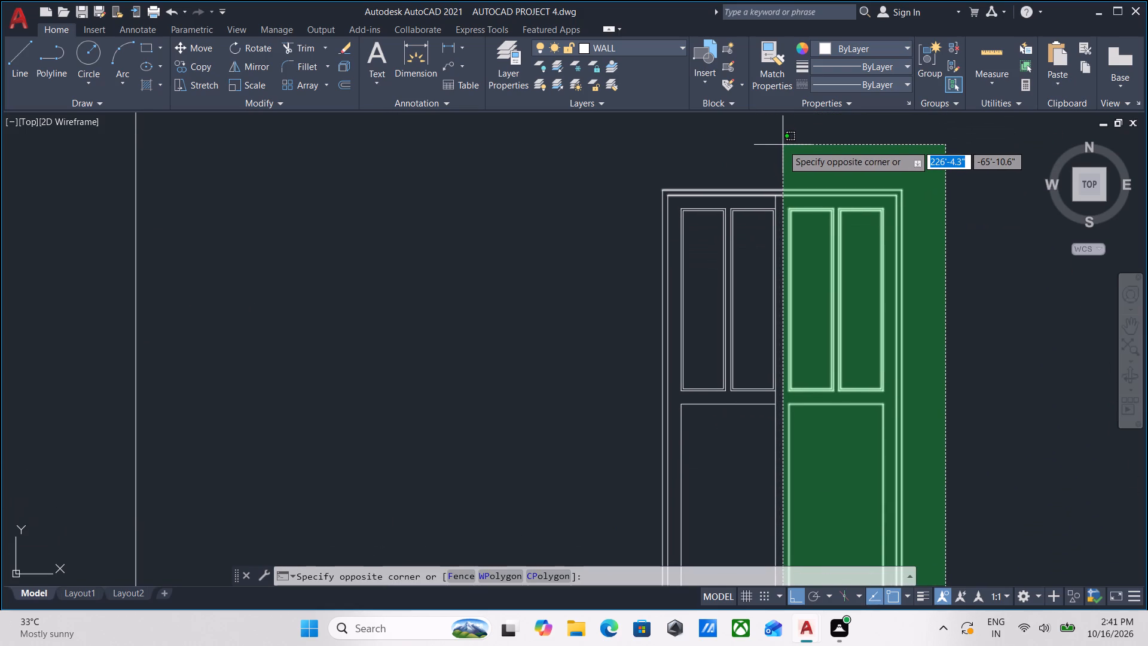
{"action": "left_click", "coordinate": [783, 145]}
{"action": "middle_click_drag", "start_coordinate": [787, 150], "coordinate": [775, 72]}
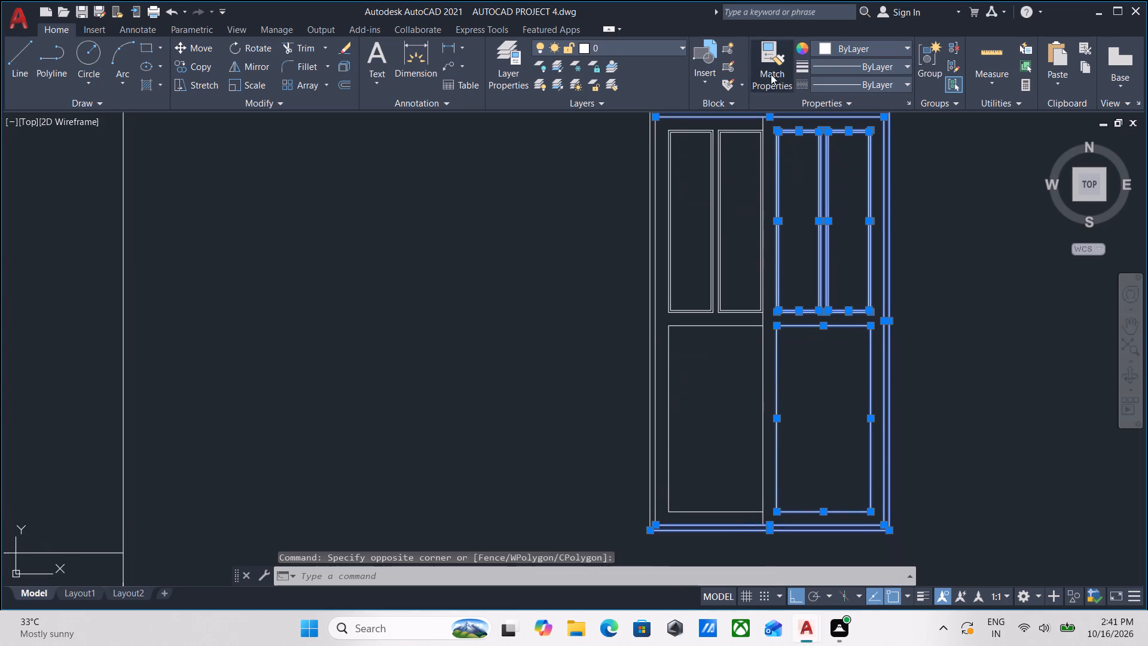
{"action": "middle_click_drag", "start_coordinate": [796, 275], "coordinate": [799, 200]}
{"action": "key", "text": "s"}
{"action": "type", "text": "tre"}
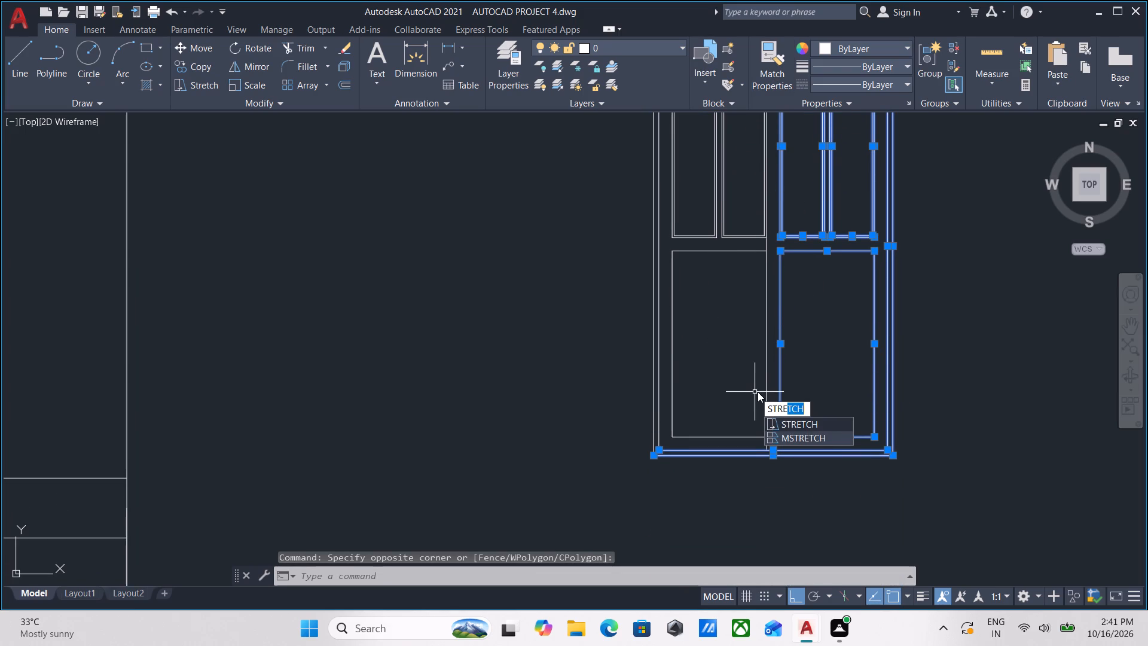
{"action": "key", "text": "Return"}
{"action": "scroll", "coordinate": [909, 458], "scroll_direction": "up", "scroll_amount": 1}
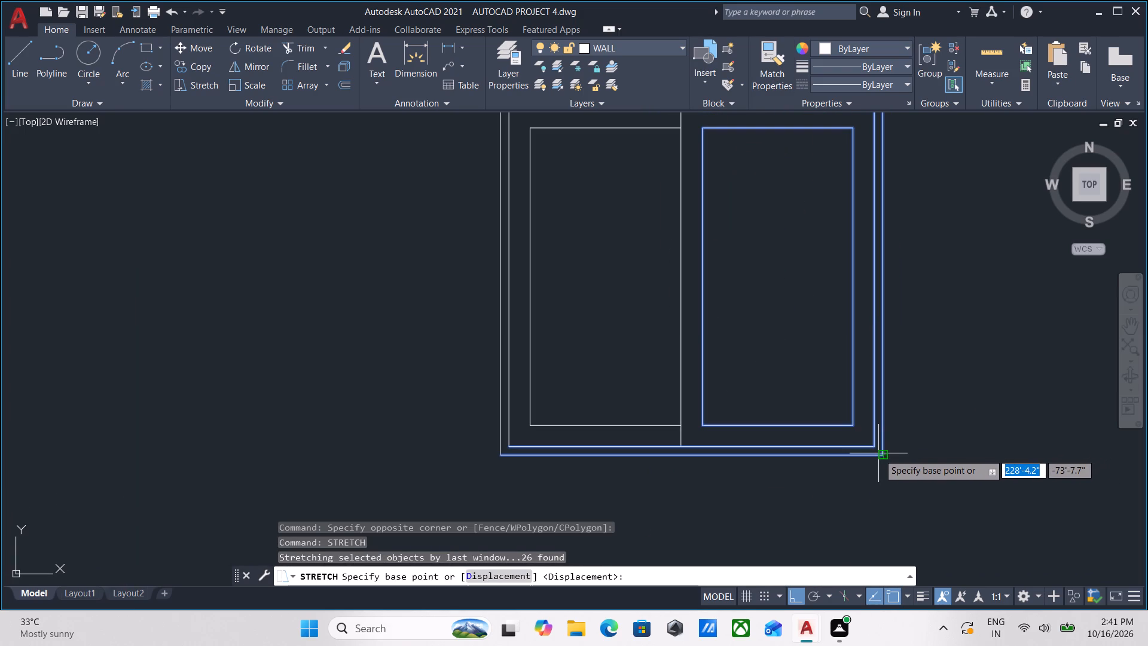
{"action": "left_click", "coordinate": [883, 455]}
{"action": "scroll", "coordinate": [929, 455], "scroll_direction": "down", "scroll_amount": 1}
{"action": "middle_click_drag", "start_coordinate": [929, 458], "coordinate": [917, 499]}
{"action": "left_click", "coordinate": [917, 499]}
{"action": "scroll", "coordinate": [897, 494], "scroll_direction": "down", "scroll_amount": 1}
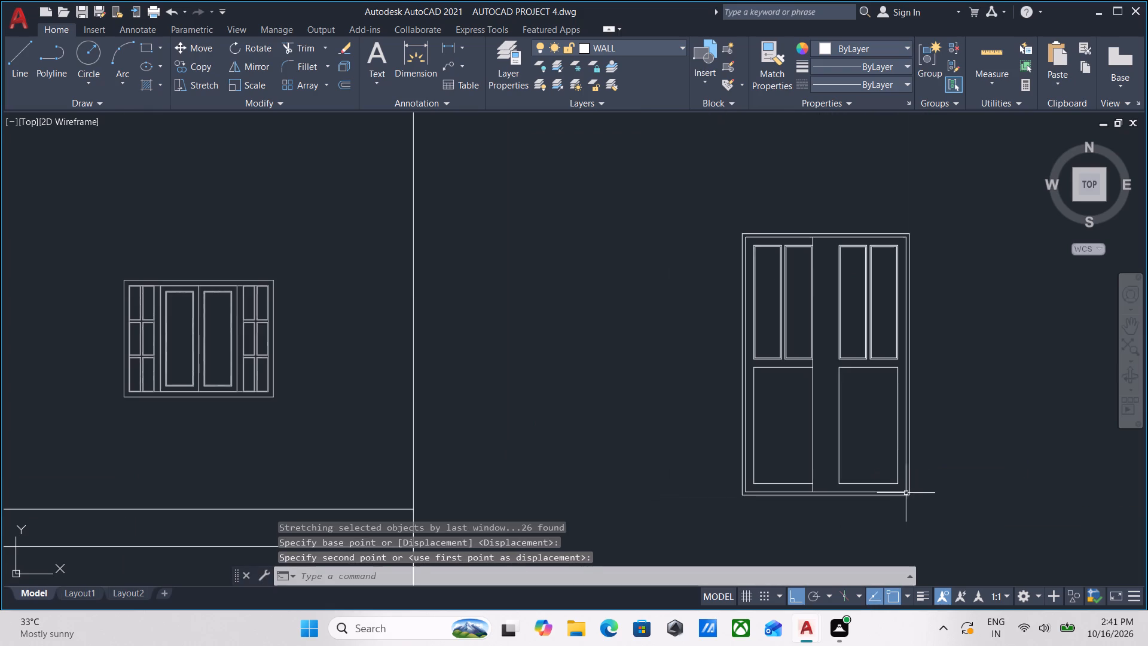
Erase the entire double-leaf door east of the building elevation.
{"action": "middle_click_drag", "start_coordinate": [921, 434], "coordinate": [914, 419]}
{"action": "left_click_drag", "start_coordinate": [940, 502], "coordinate": [936, 499]}
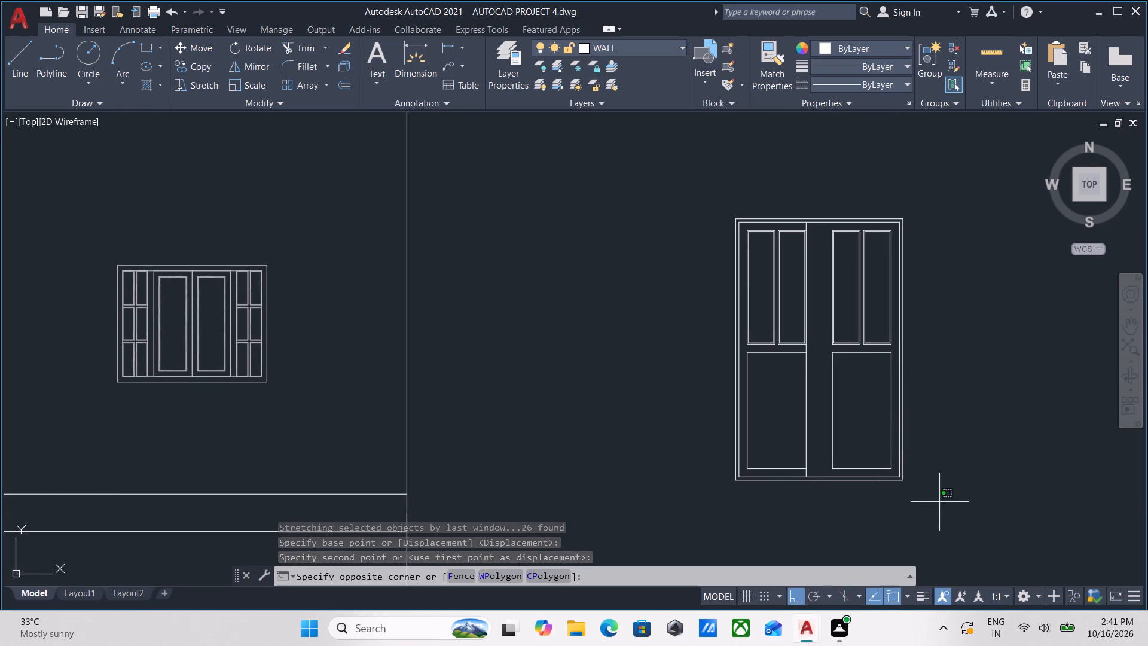
{"action": "left_click_drag", "start_coordinate": [936, 499], "coordinate": [918, 482]}
{"action": "left_click", "coordinate": [699, 196]}
{"action": "right_click", "coordinate": [699, 196]}
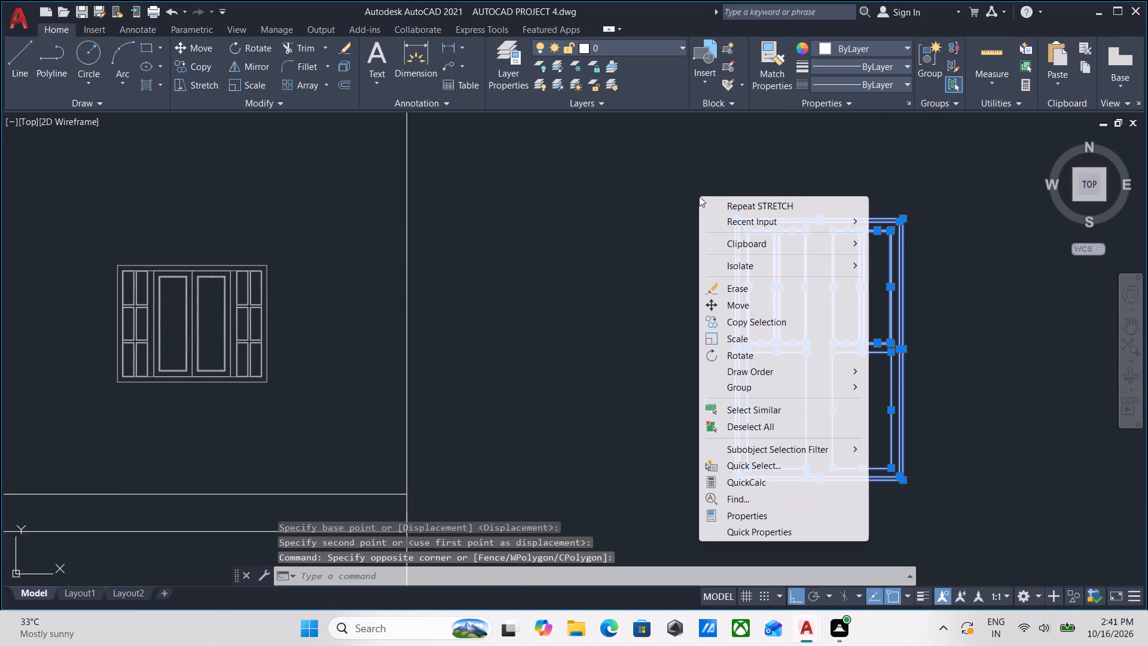
{"action": "left_click", "coordinate": [741, 284]}
Switch to the Autocad Blocks.dwg drawing at its door elevation blocks.
{"action": "scroll", "coordinate": [741, 284], "scroll_direction": "down", "scroll_amount": 4}
{"action": "middle_click_drag", "start_coordinate": [742, 301], "coordinate": [742, 292]}
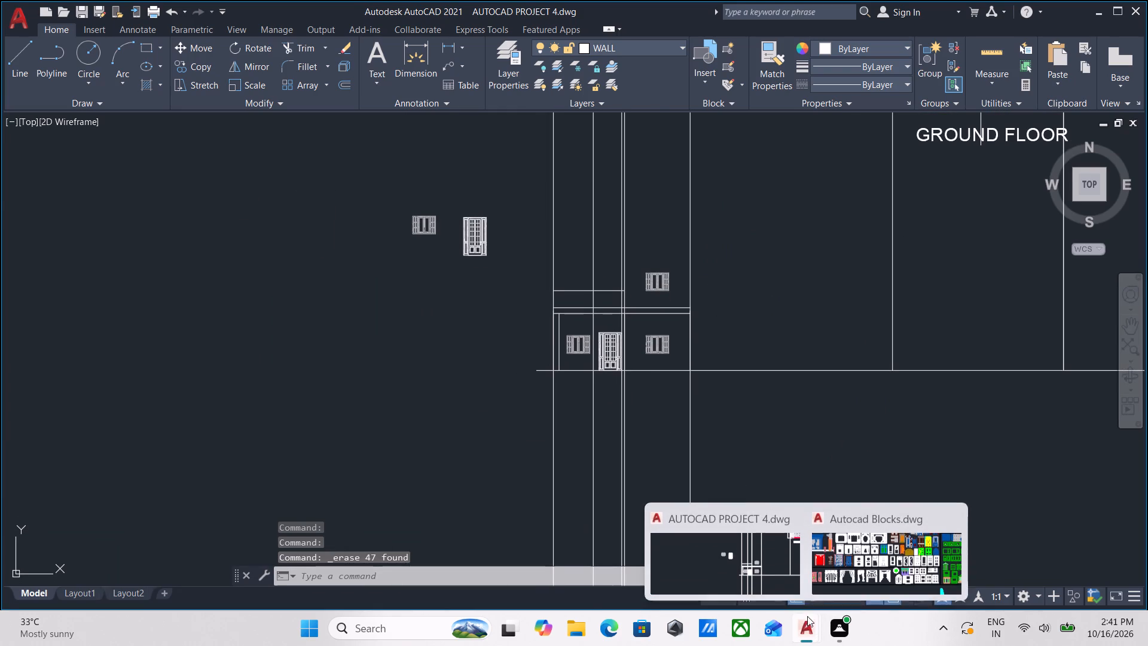
{"action": "left_click", "coordinate": [859, 563]}
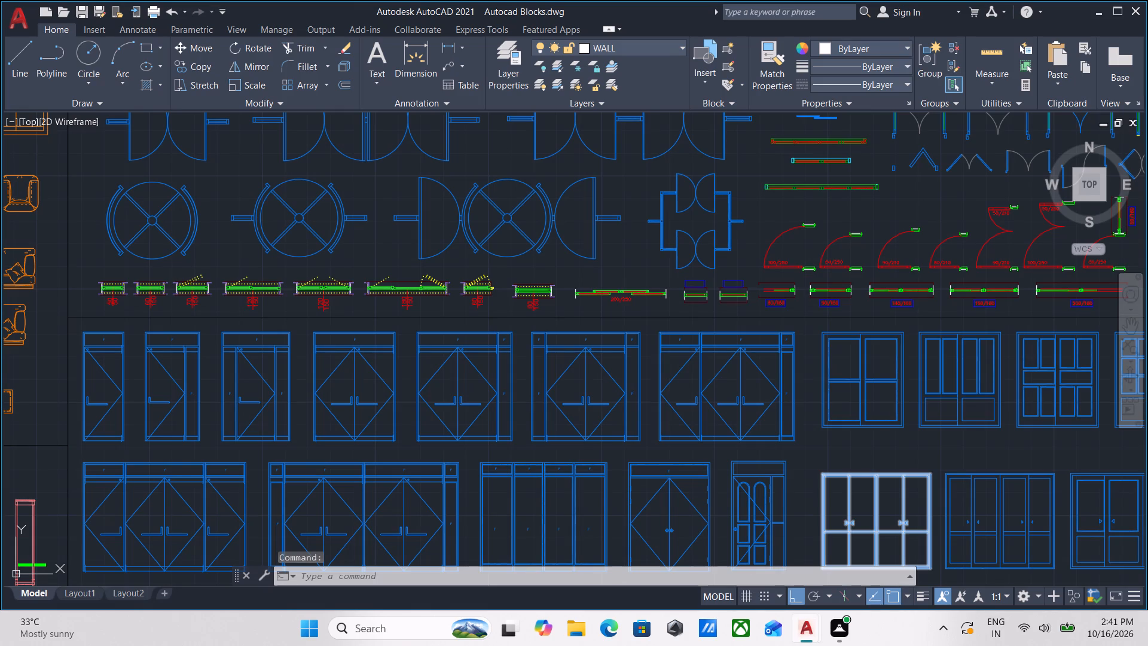
Examine the double-leaf door elevation blocks to find a suitable replacement for the building elevation.
{"action": "scroll", "coordinate": [816, 423], "scroll_direction": "down", "scroll_amount": 1}
{"action": "middle_click_drag", "start_coordinate": [889, 505], "coordinate": [818, 395]}
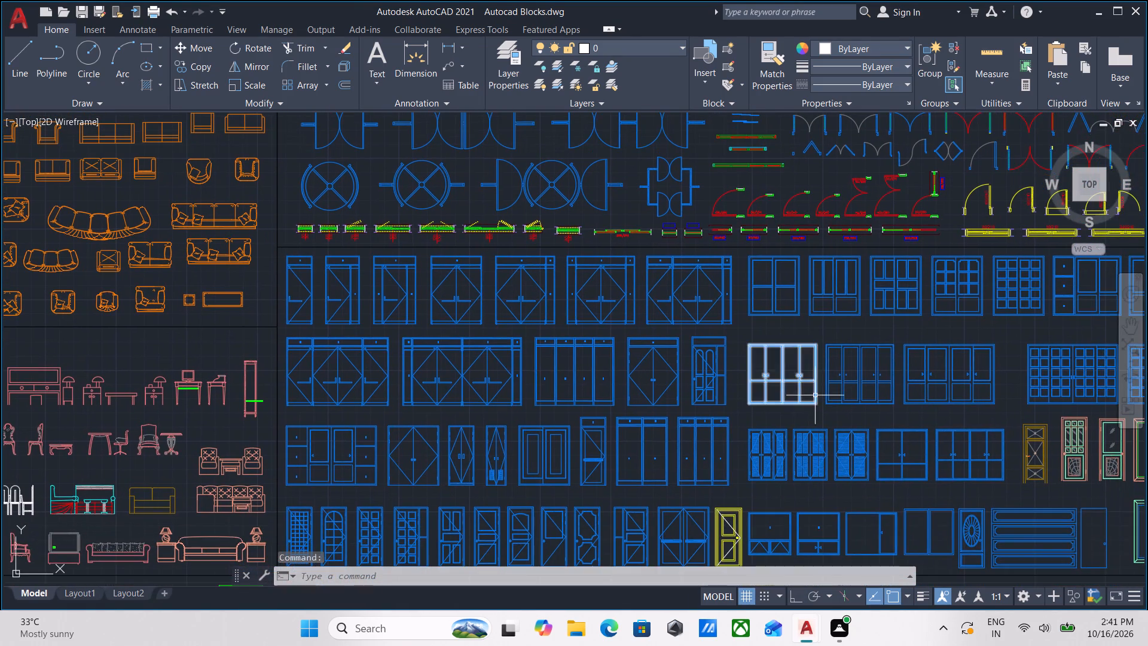
{"action": "scroll", "coordinate": [786, 318], "scroll_direction": "up", "scroll_amount": 2}
{"action": "middle_click_drag", "start_coordinate": [803, 319], "coordinate": [707, 401]}
{"action": "scroll", "coordinate": [710, 367], "scroll_direction": "up", "scroll_amount": 1}
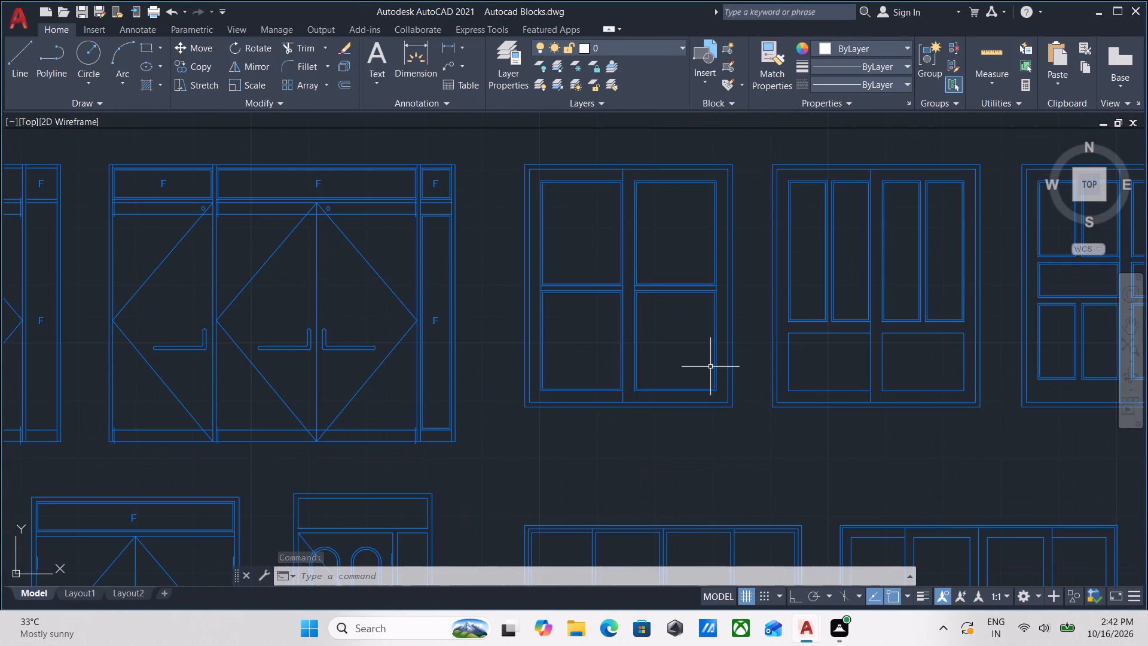
{"action": "scroll", "coordinate": [722, 420], "scroll_direction": "up", "scroll_amount": 1}
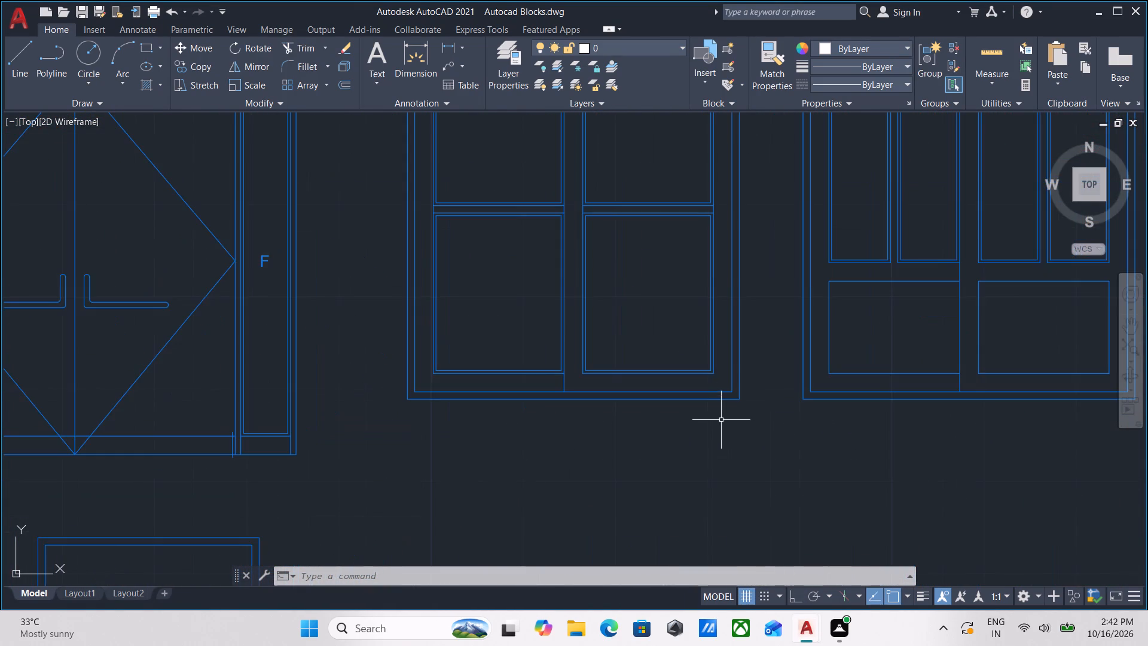
{"action": "scroll", "coordinate": [724, 418], "scroll_direction": "down", "scroll_amount": 1}
{"action": "middle_click_drag", "start_coordinate": [724, 418], "coordinate": [660, 464]}
{"action": "scroll", "coordinate": [661, 464], "scroll_direction": "down", "scroll_amount": 1}
{"action": "middle_click_drag", "start_coordinate": [661, 464], "coordinate": [648, 446]}
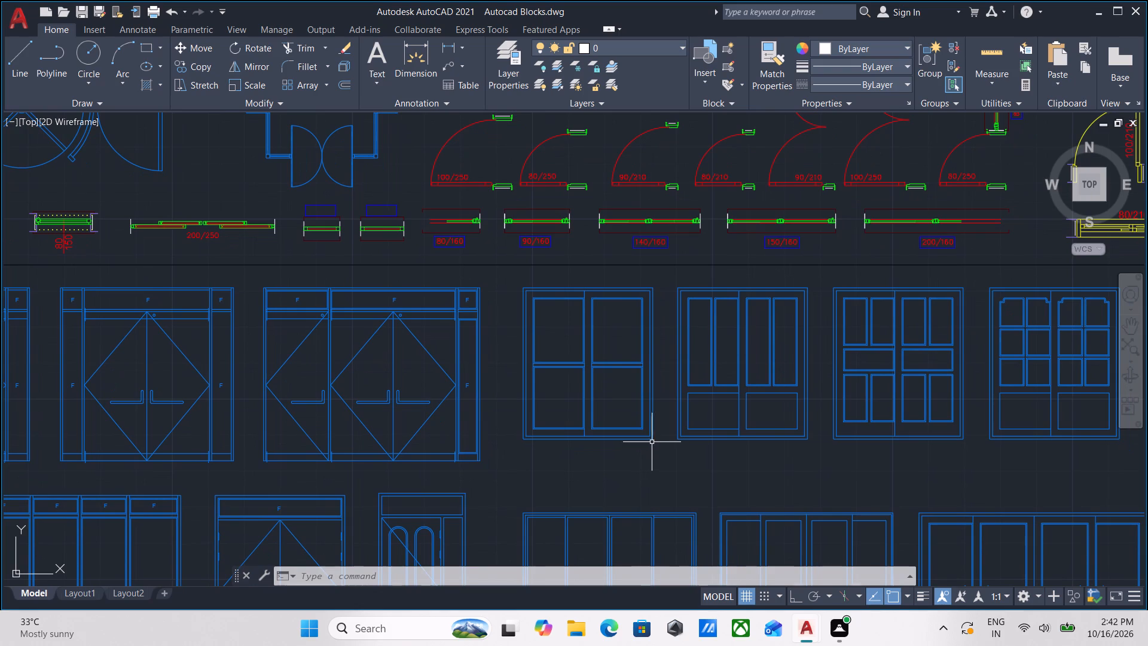
{"action": "middle_click_drag", "start_coordinate": [653, 441], "coordinate": [652, 408]}
{"action": "scroll", "coordinate": [652, 408], "scroll_direction": "down", "scroll_amount": 1}
{"action": "middle_click_drag", "start_coordinate": [652, 408], "coordinate": [597, 395]}
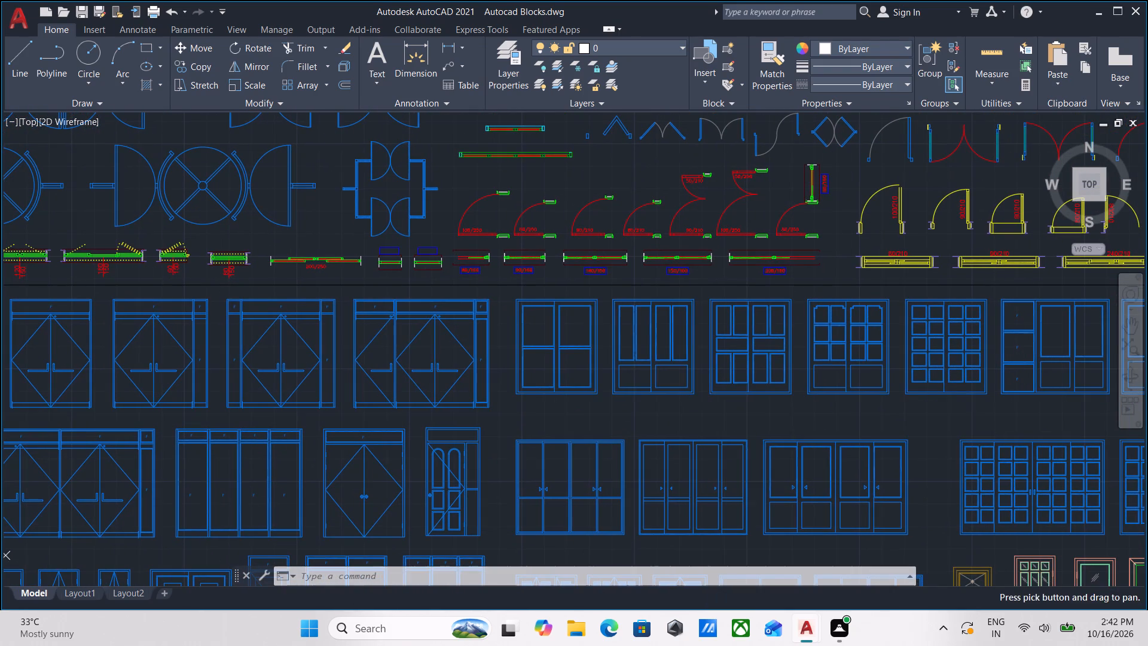
{"action": "scroll", "coordinate": [582, 391], "scroll_direction": "up", "scroll_amount": 2}
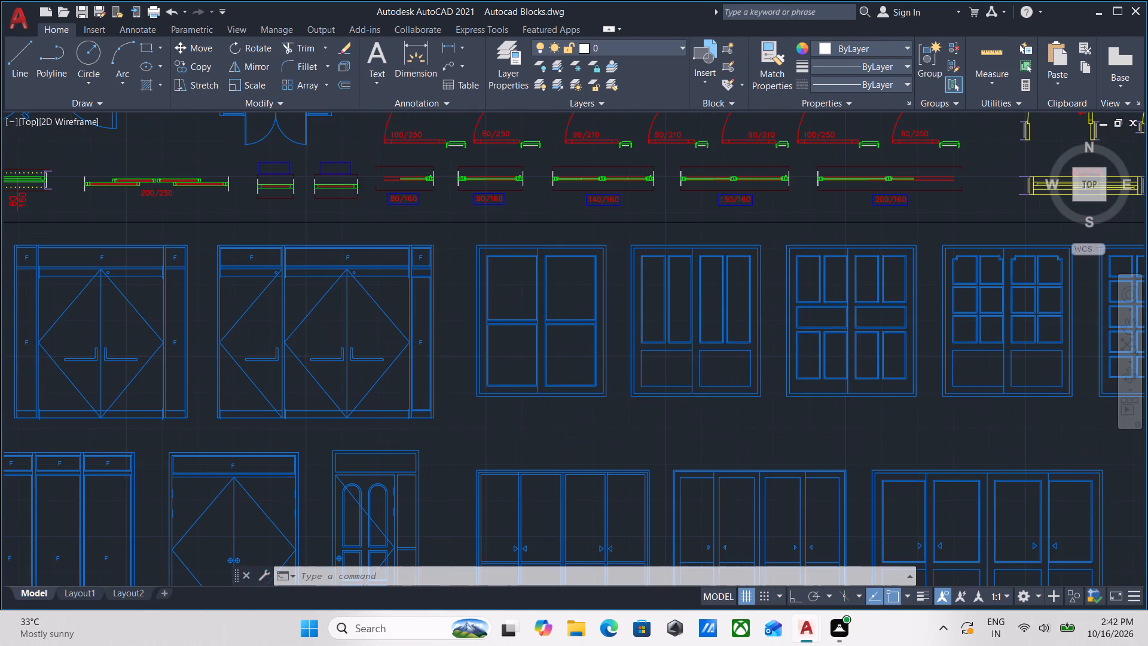
Copy the double-leaf door block with four tall upper panels and two lower panels to the clipboard.
{"action": "middle_click_drag", "start_coordinate": [789, 441], "coordinate": [669, 423]}
{"action": "left_click_drag", "start_coordinate": [748, 426], "coordinate": [741, 412]}
{"action": "left_click", "coordinate": [681, 332]}
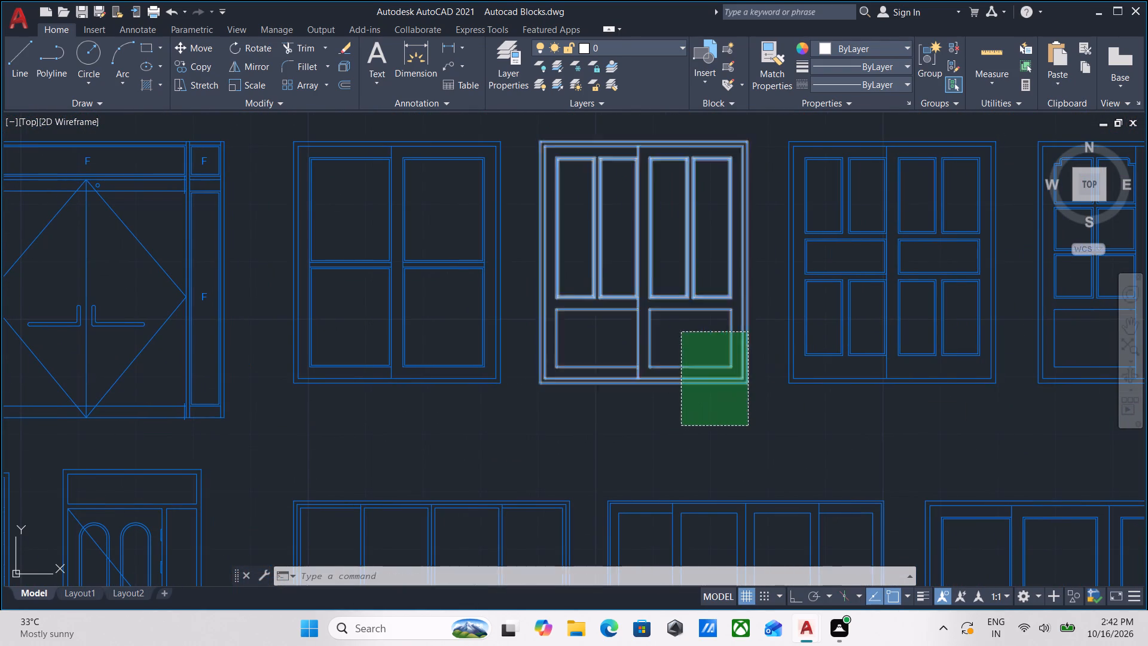
{"action": "middle_click_drag", "start_coordinate": [678, 336], "coordinate": [740, 354]}
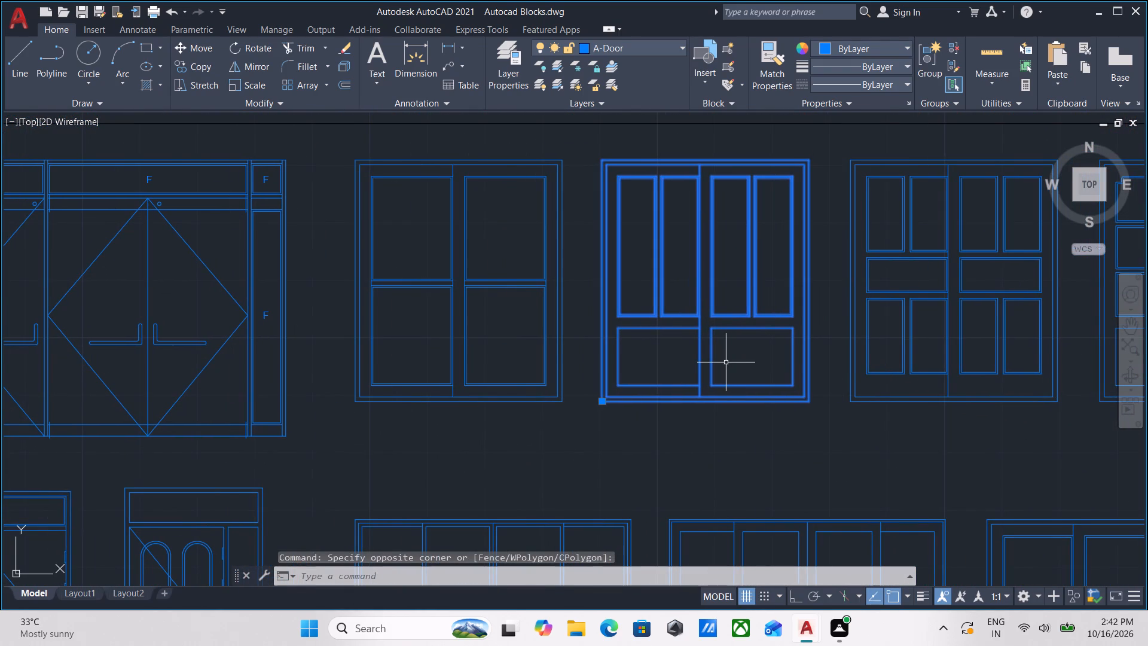
{"action": "key", "text": "ctrl+c"}
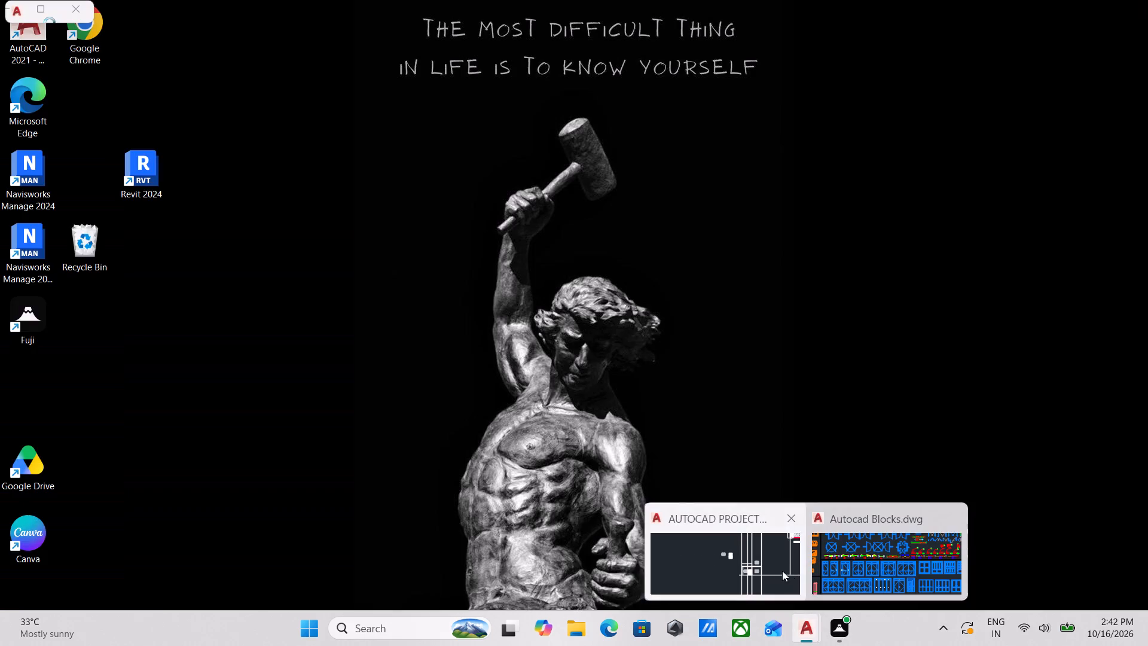
Switch to AUTOCAD PROJECT 4.dwg and paste the copied door block in the empty area east of the building elevation.
{"action": "left_click", "coordinate": [777, 569]}
{"action": "scroll", "coordinate": [700, 400], "scroll_direction": "up", "scroll_amount": 2}
{"action": "middle_click_drag", "start_coordinate": [709, 411], "coordinate": [557, 446]}
{"action": "scroll", "coordinate": [611, 414], "scroll_direction": "down", "scroll_amount": 2}
{"action": "middle_click_drag", "start_coordinate": [610, 415], "coordinate": [563, 441]}
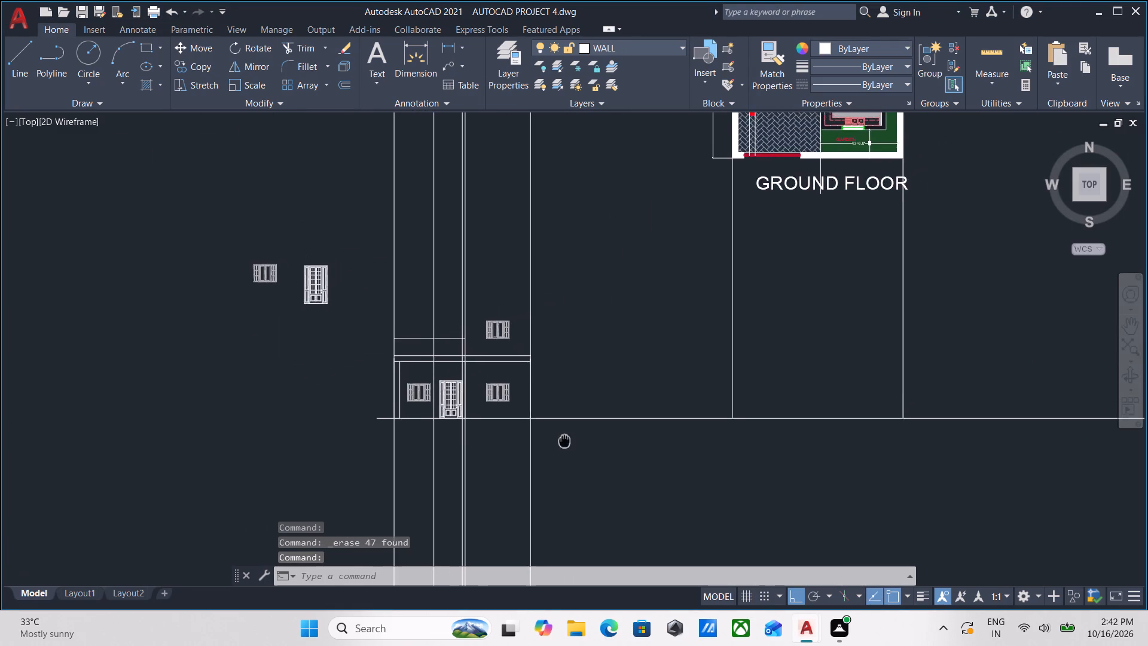
{"action": "middle_click_drag", "start_coordinate": [563, 441], "coordinate": [562, 443]}
{"action": "scroll", "coordinate": [580, 435], "scroll_direction": "up", "scroll_amount": 2}
{"action": "middle_click_drag", "start_coordinate": [575, 438], "coordinate": [627, 420]}
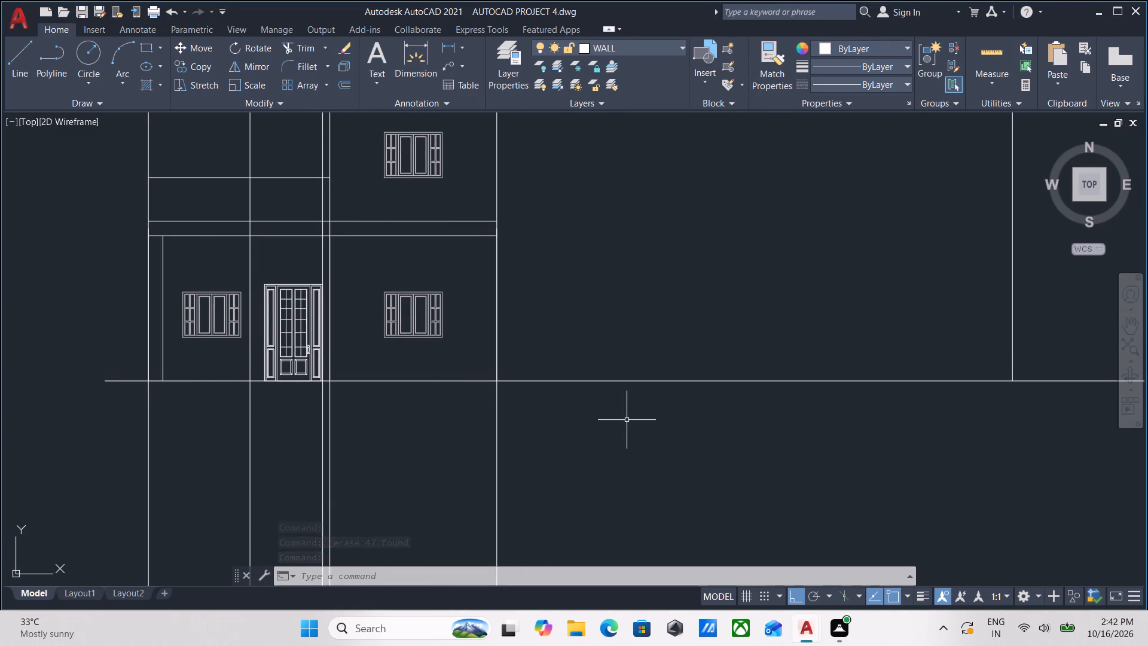
{"action": "key", "text": "ctrl+v"}
{"action": "middle_click_drag", "start_coordinate": [627, 414], "coordinate": [633, 406]}
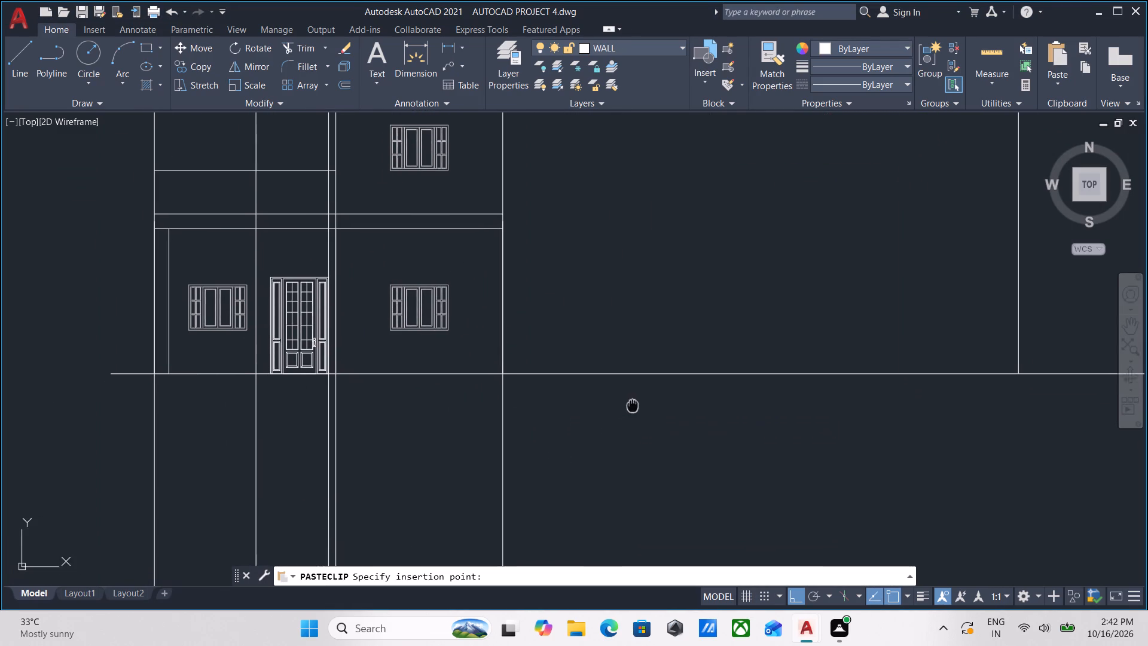
{"action": "middle_click_drag", "start_coordinate": [633, 406], "coordinate": [640, 431]}
{"action": "scroll", "coordinate": [640, 371], "scroll_direction": "up", "scroll_amount": 2}
{"action": "middle_click_drag", "start_coordinate": [649, 416], "coordinate": [660, 337]}
{"action": "middle_click_drag", "start_coordinate": [660, 327], "coordinate": [642, 440]}
{"action": "left_click", "coordinate": [653, 299]}
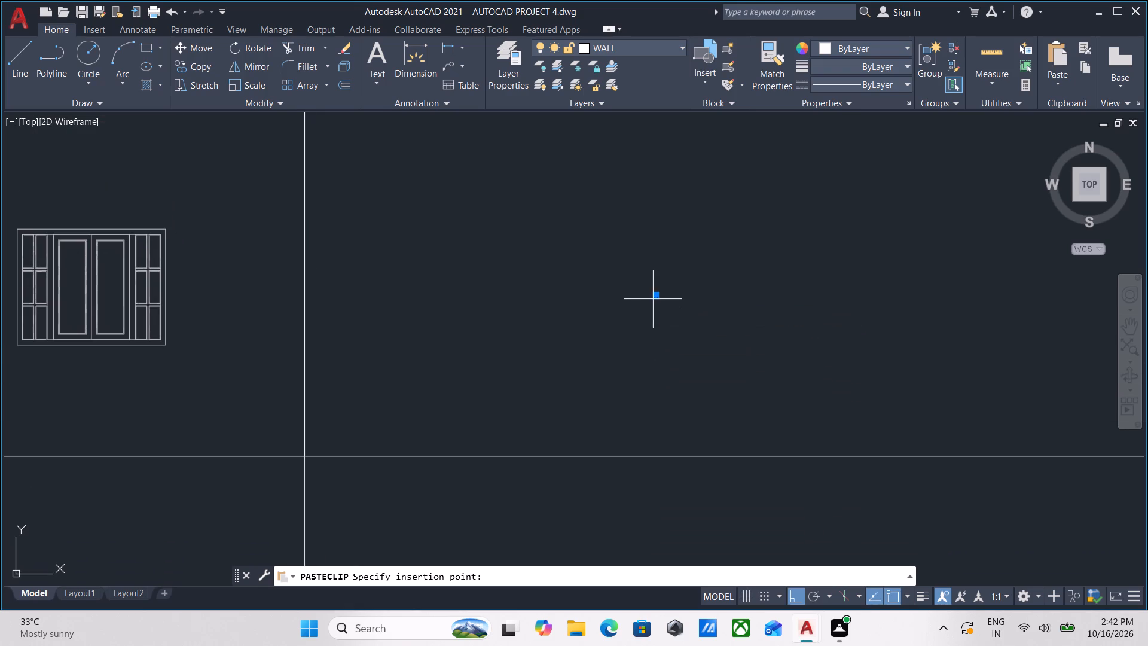
Scale the pasted door by reference from its lower-left corner, using its bottom edge as the reference, to a width of 5'.
{"action": "scroll", "coordinate": [658, 299], "scroll_direction": "up", "scroll_amount": 5}
{"action": "left_click", "coordinate": [697, 351]}
{"action": "left_click", "coordinate": [602, 264]}
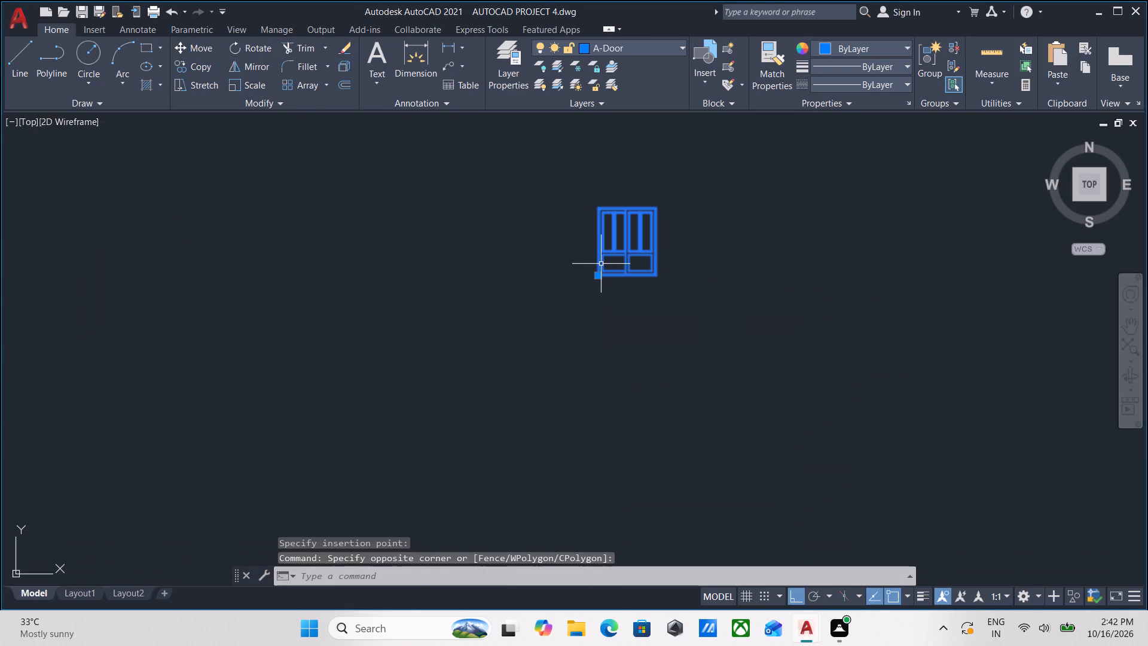
{"action": "type", "text": "sc"}
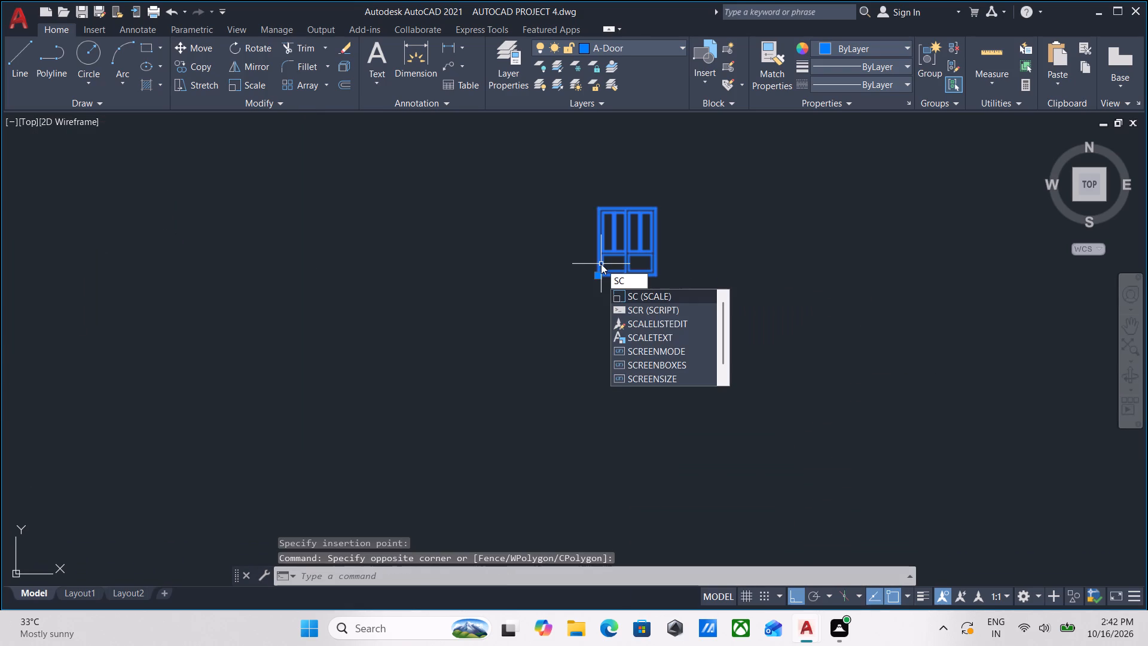
{"action": "key", "text": "a"}
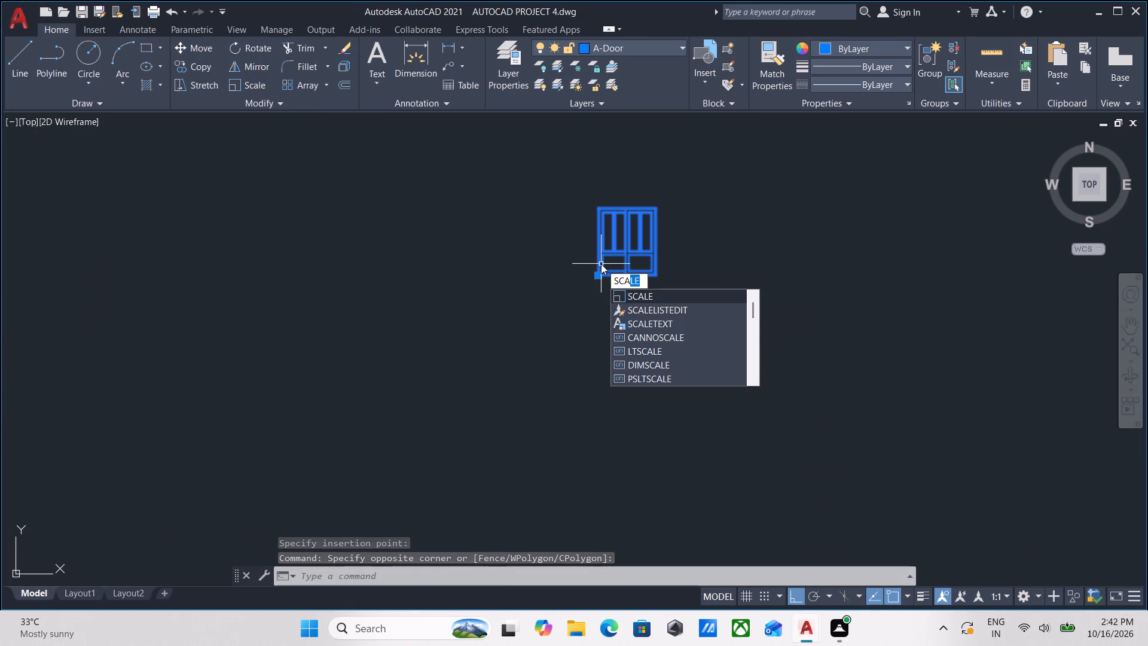
{"action": "key", "text": "Return"}
{"action": "scroll", "coordinate": [601, 264], "scroll_direction": "up", "scroll_amount": 6}
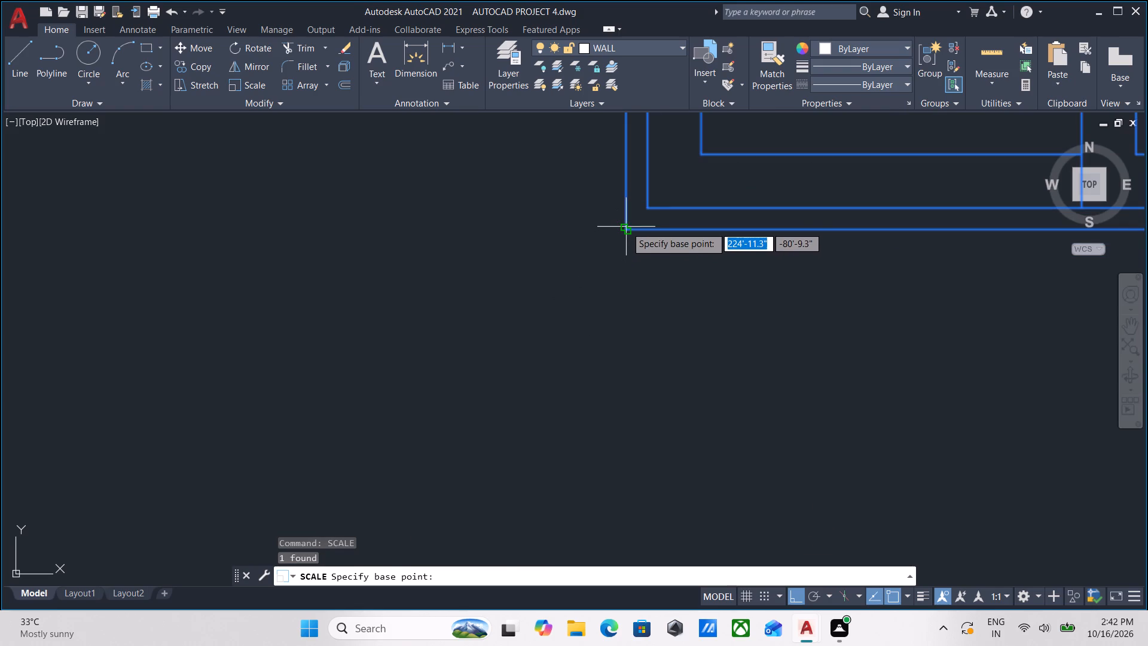
{"action": "left_click", "coordinate": [626, 227]}
{"action": "middle_click_drag", "start_coordinate": [736, 256], "coordinate": [584, 280]}
{"action": "middle_click_drag", "start_coordinate": [790, 228], "coordinate": [700, 285]}
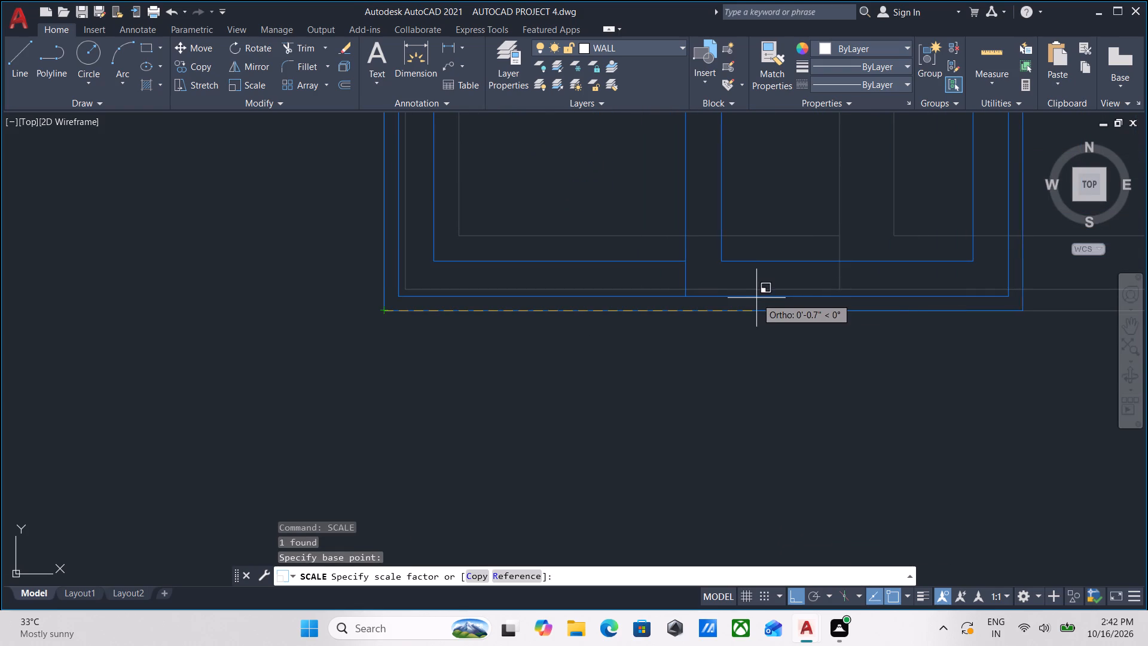
{"action": "key", "text": "r"}
{"action": "key", "text": "Return"}
{"action": "scroll", "coordinate": [485, 312], "scroll_direction": "up", "scroll_amount": 1}
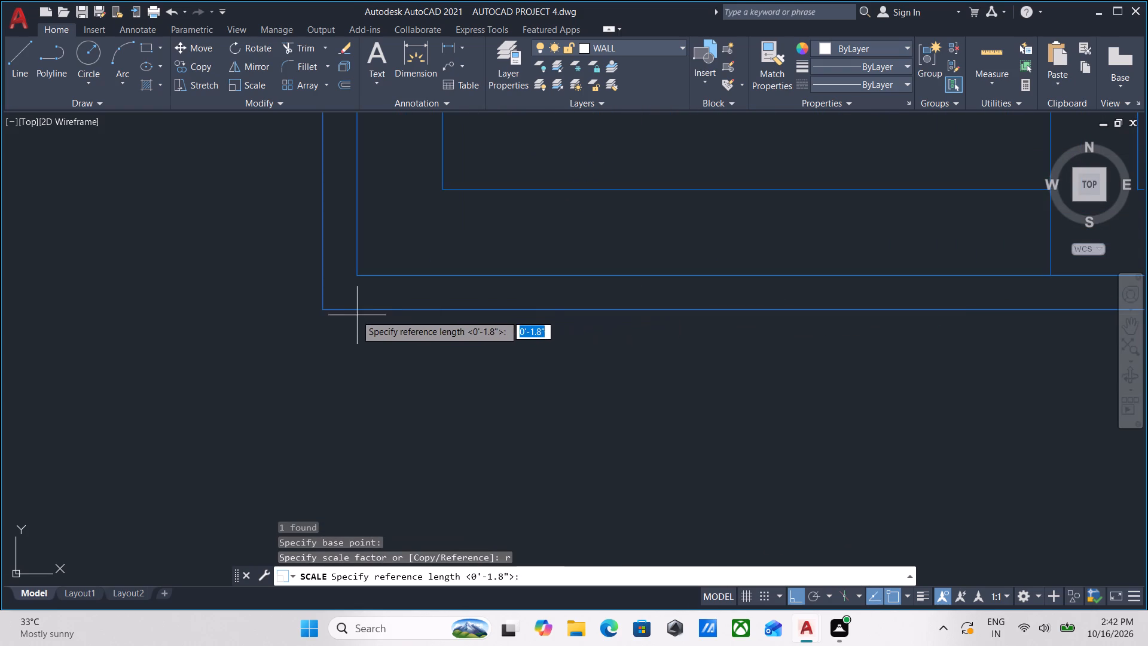
{"action": "left_click", "coordinate": [322, 310]}
{"action": "middle_click_drag", "start_coordinate": [658, 339], "coordinate": [358, 348]}
{"action": "scroll", "coordinate": [650, 336], "scroll_direction": "down", "scroll_amount": 1}
{"action": "middle_click_drag", "start_coordinate": [619, 352], "coordinate": [444, 382]}
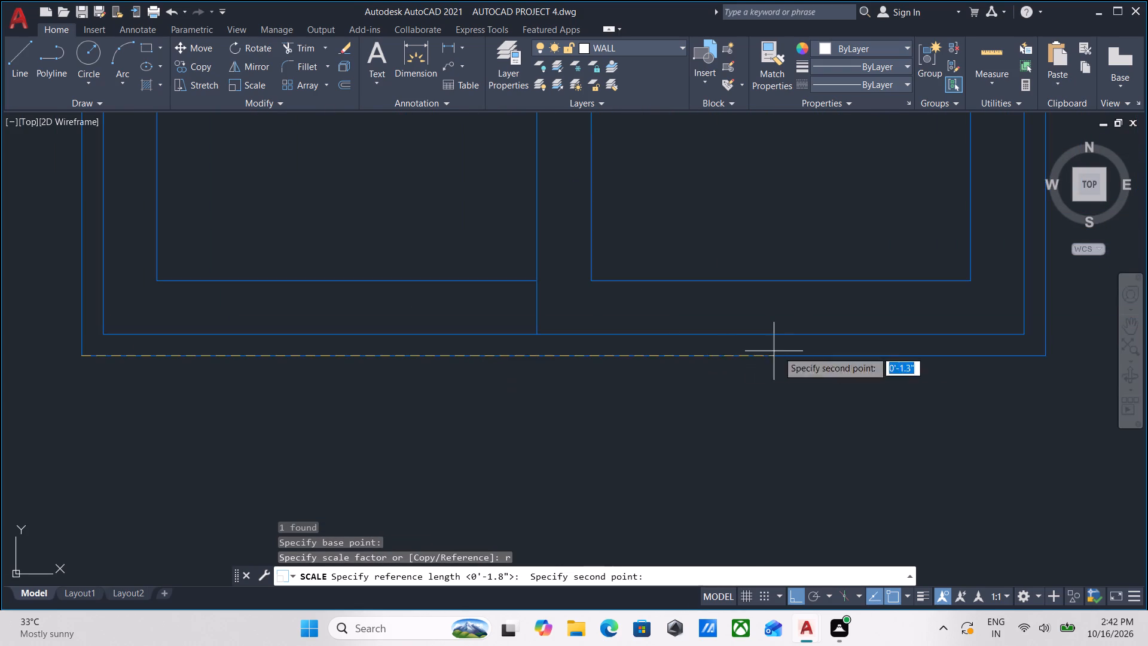
{"action": "scroll", "coordinate": [819, 351], "scroll_direction": "down", "scroll_amount": 1}
{"action": "middle_click_drag", "start_coordinate": [792, 363], "coordinate": [649, 371]}
{"action": "left_click", "coordinate": [823, 362]}
{"action": "scroll", "coordinate": [868, 361], "scroll_direction": "down", "scroll_amount": 1}
{"action": "middle_click_drag", "start_coordinate": [867, 361], "coordinate": [854, 370]}
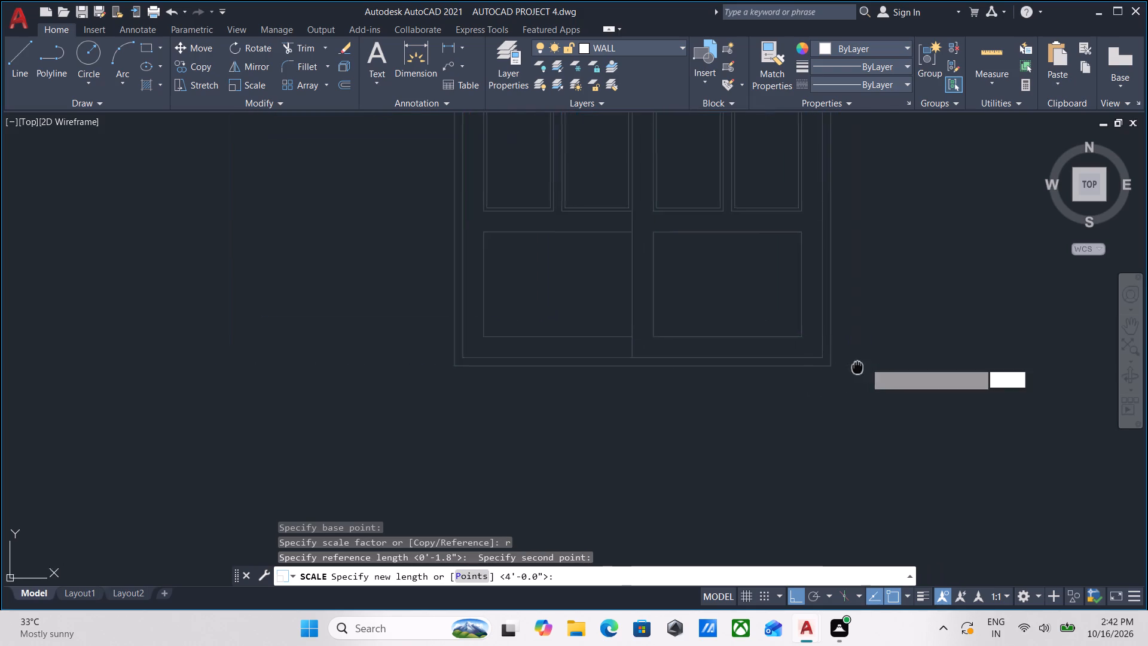
{"action": "middle_click_drag", "start_coordinate": [854, 370], "coordinate": [773, 394]}
{"action": "type", "text": "5'"}
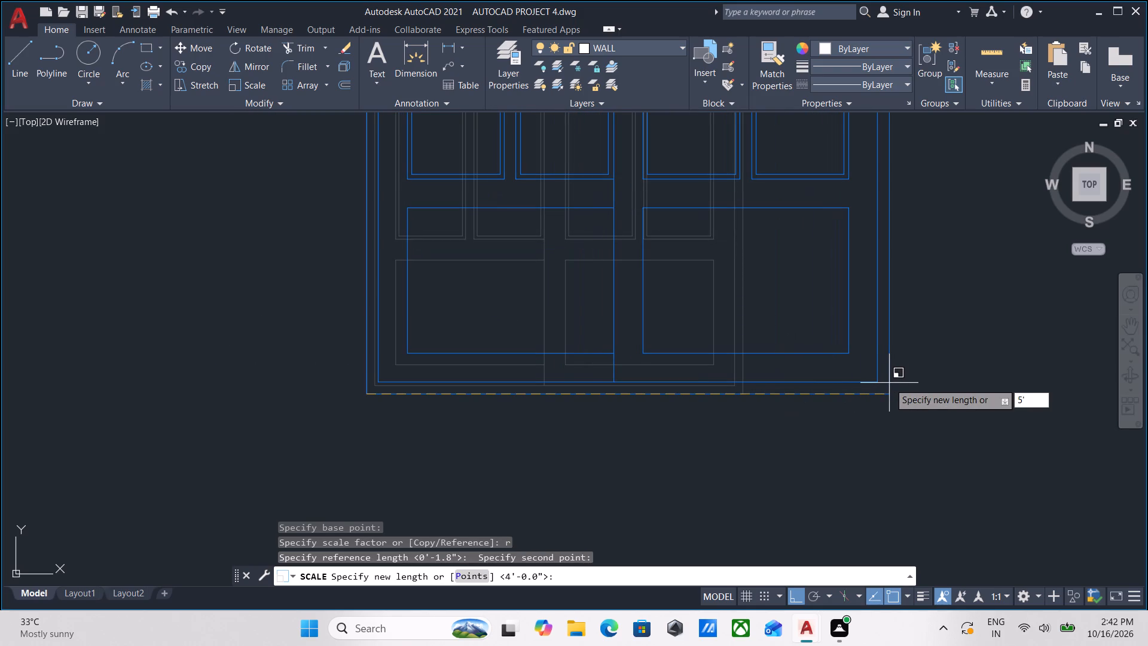
{"action": "key", "text": "Return"}
Measure the scaled door's overall height along its left edge with a linear dimension, without placing the dimension.
{"action": "scroll", "coordinate": [889, 383], "scroll_direction": "down", "scroll_amount": 3}
{"action": "middle_click_drag", "start_coordinate": [826, 399], "coordinate": [629, 420]}
{"action": "scroll", "coordinate": [747, 355], "scroll_direction": "down", "scroll_amount": 2}
{"action": "middle_click_drag", "start_coordinate": [731, 365], "coordinate": [566, 411]}
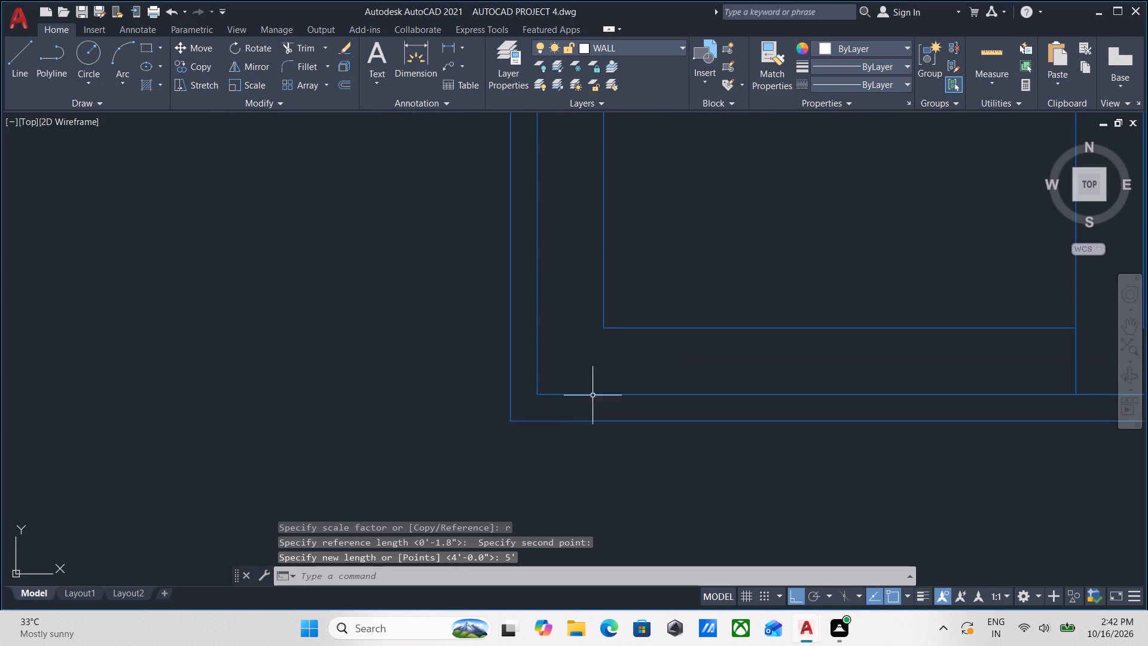
{"action": "scroll", "coordinate": [686, 356], "scroll_direction": "down", "scroll_amount": 3}
{"action": "middle_click_drag", "start_coordinate": [679, 362], "coordinate": [613, 444]}
{"action": "scroll", "coordinate": [668, 379], "scroll_direction": "down", "scroll_amount": 2}
{"action": "middle_click_drag", "start_coordinate": [664, 388], "coordinate": [660, 404]}
{"action": "scroll", "coordinate": [591, 317], "scroll_direction": "up", "scroll_amount": 2}
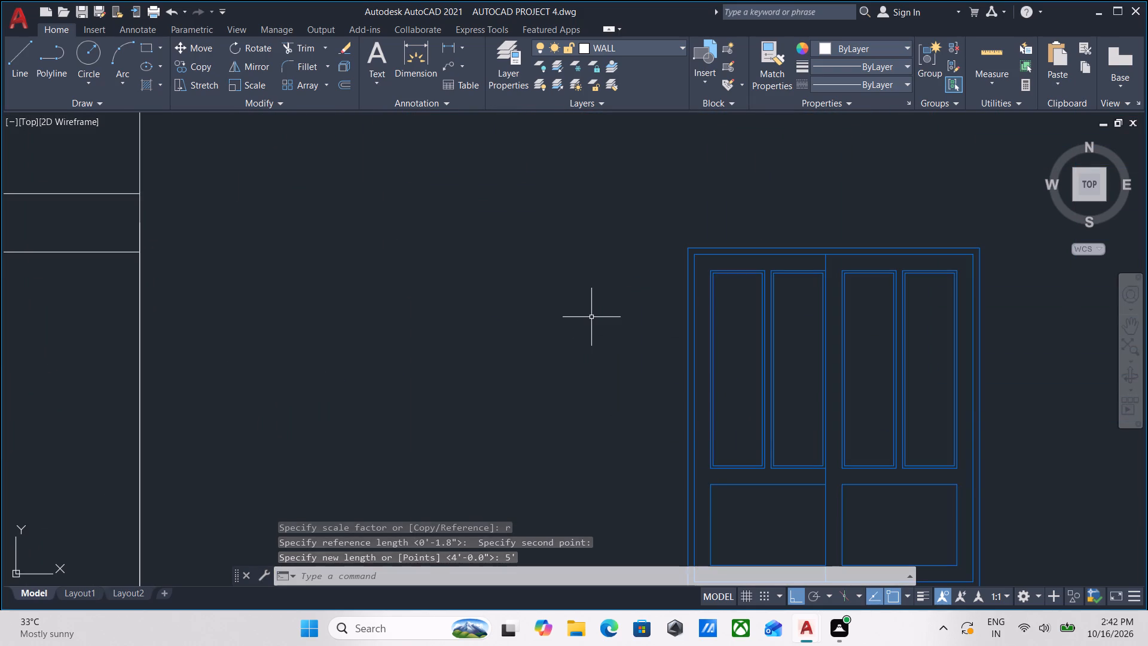
{"action": "type", "text": "dli"}
{"action": "key", "text": "Return"}
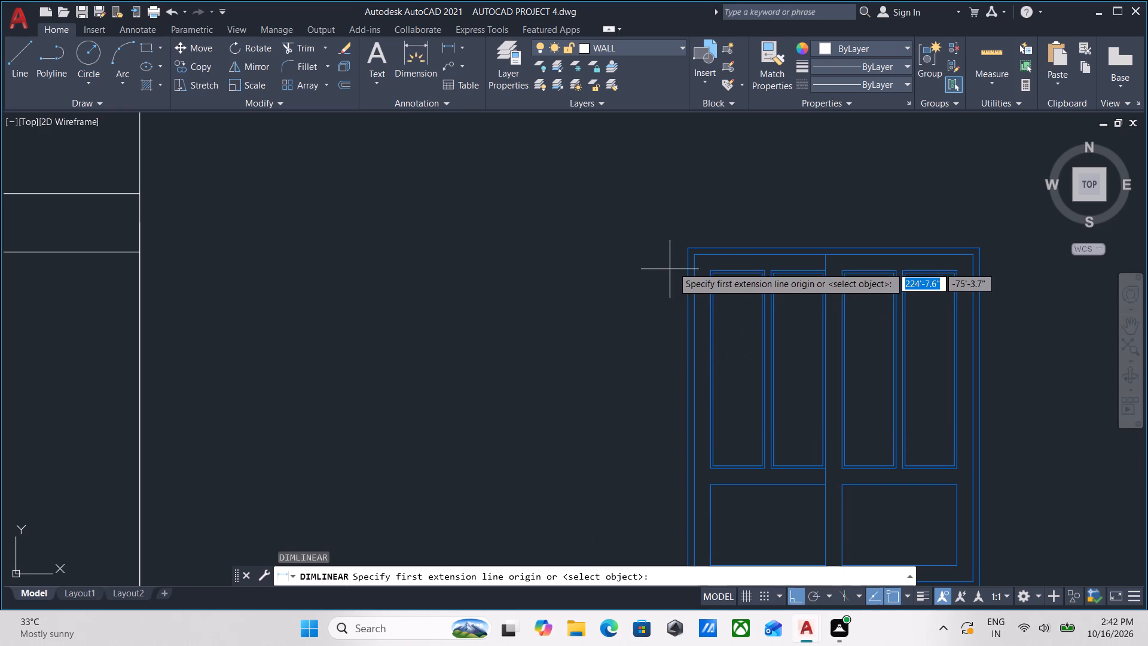
{"action": "left_click", "coordinate": [686, 249]}
{"action": "scroll", "coordinate": [682, 437], "scroll_direction": "down", "scroll_amount": 1}
{"action": "middle_click_drag", "start_coordinate": [685, 398], "coordinate": [686, 227]}
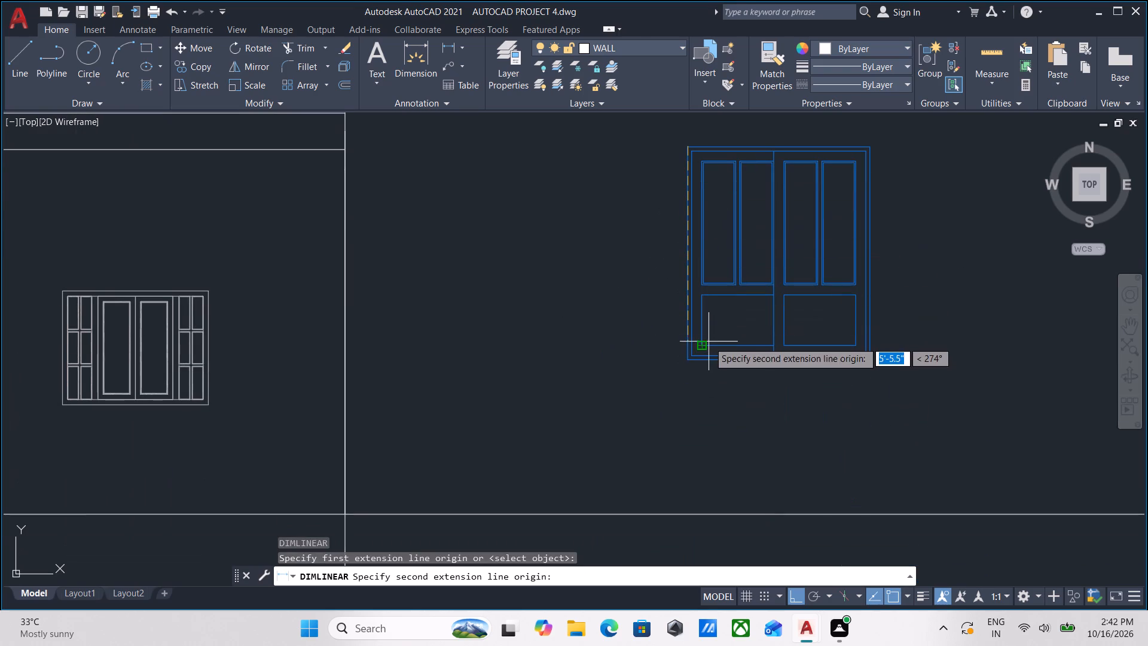
{"action": "scroll", "coordinate": [685, 374], "scroll_direction": "up", "scroll_amount": 3}
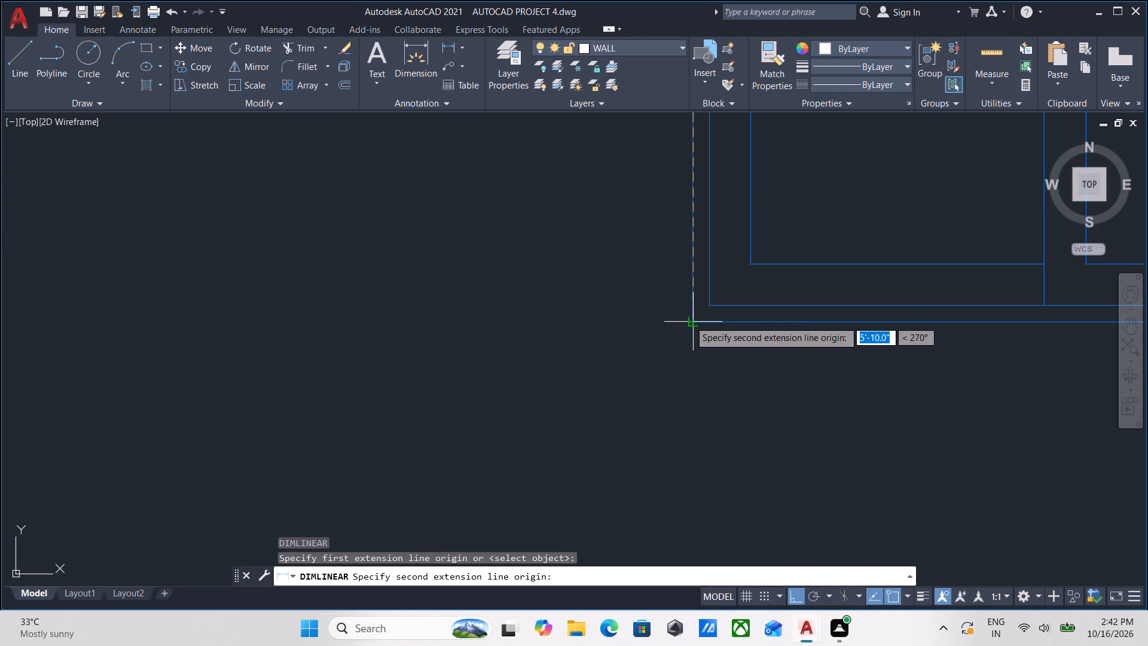
{"action": "left_click", "coordinate": [689, 319]}
{"action": "scroll", "coordinate": [688, 319], "scroll_direction": "down", "scroll_amount": 3}
{"action": "scroll", "coordinate": [649, 267], "scroll_direction": "up", "scroll_amount": 1}
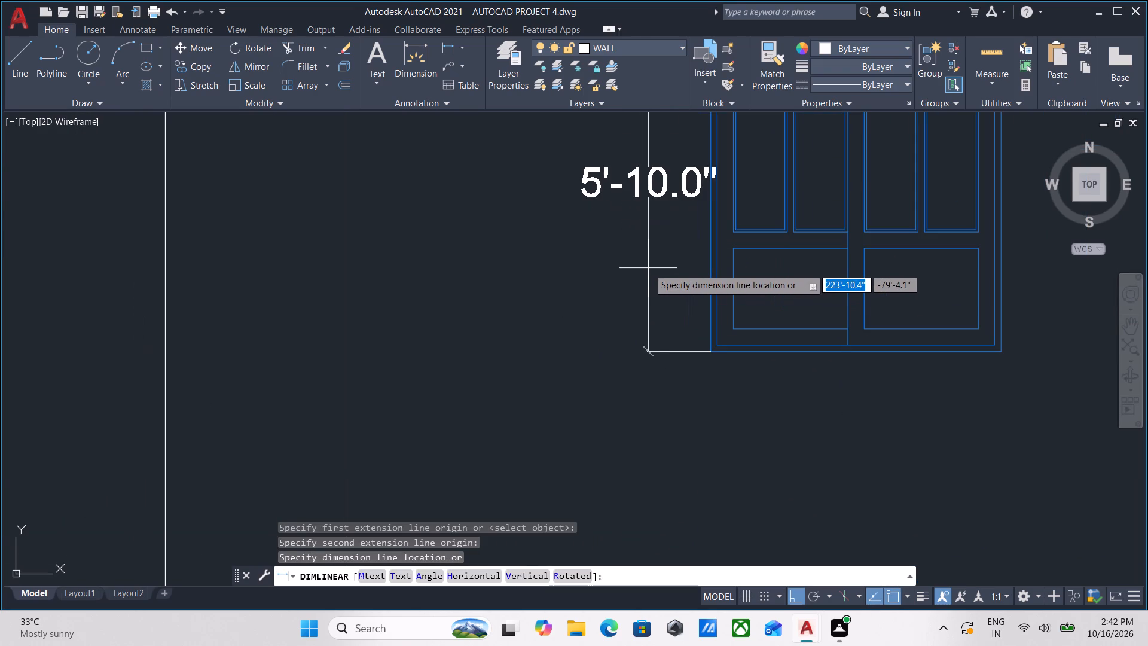
{"action": "middle_click_drag", "start_coordinate": [649, 272], "coordinate": [657, 353]}
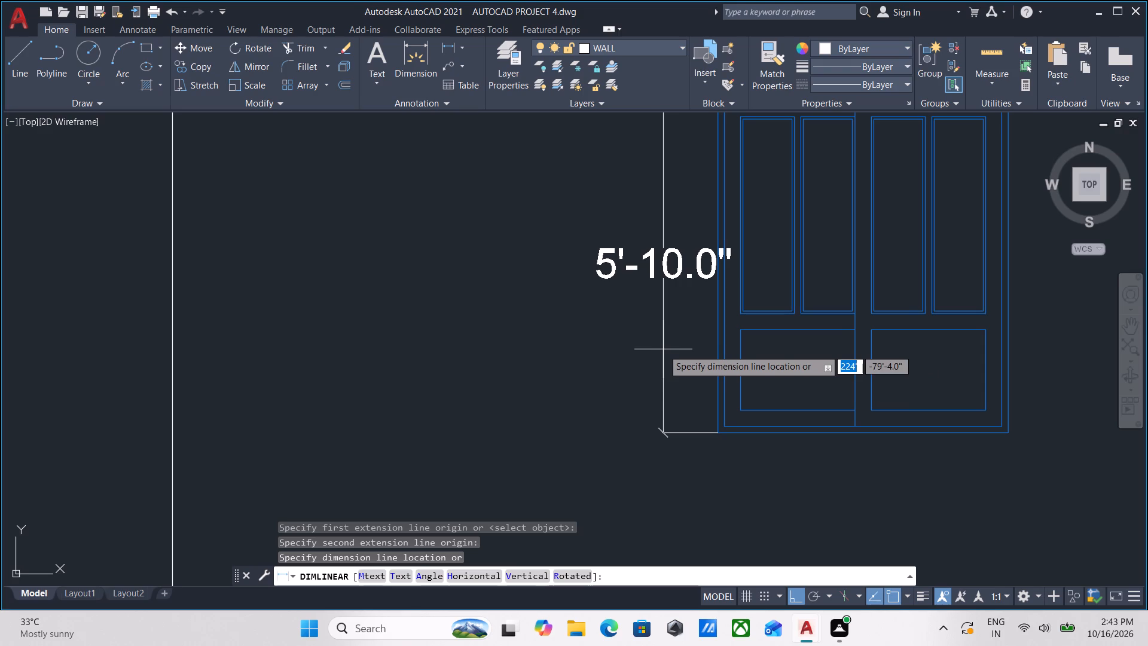
{"action": "key", "text": "Escape"}
Explode the scaled door block east of the building elevation into separate objects.
{"action": "scroll", "coordinate": [663, 349], "scroll_direction": "down", "scroll_amount": 2}
{"action": "middle_click_drag", "start_coordinate": [663, 349], "coordinate": [628, 352]}
{"action": "scroll", "coordinate": [628, 352], "scroll_direction": "up", "scroll_amount": 1}
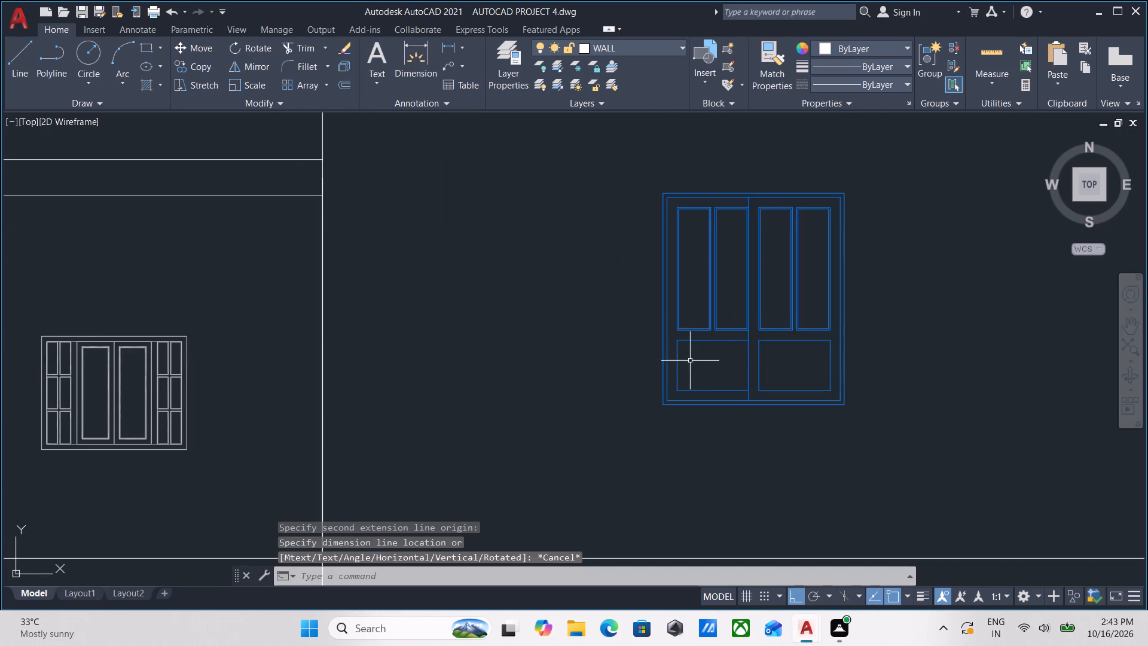
{"action": "middle_click_drag", "start_coordinate": [707, 365], "coordinate": [620, 348]}
{"action": "middle_click_drag", "start_coordinate": [790, 392], "coordinate": [829, 412]}
{"action": "scroll", "coordinate": [793, 412], "scroll_direction": "up", "scroll_amount": 2}
{"action": "middle_click_drag", "start_coordinate": [790, 410], "coordinate": [810, 418]}
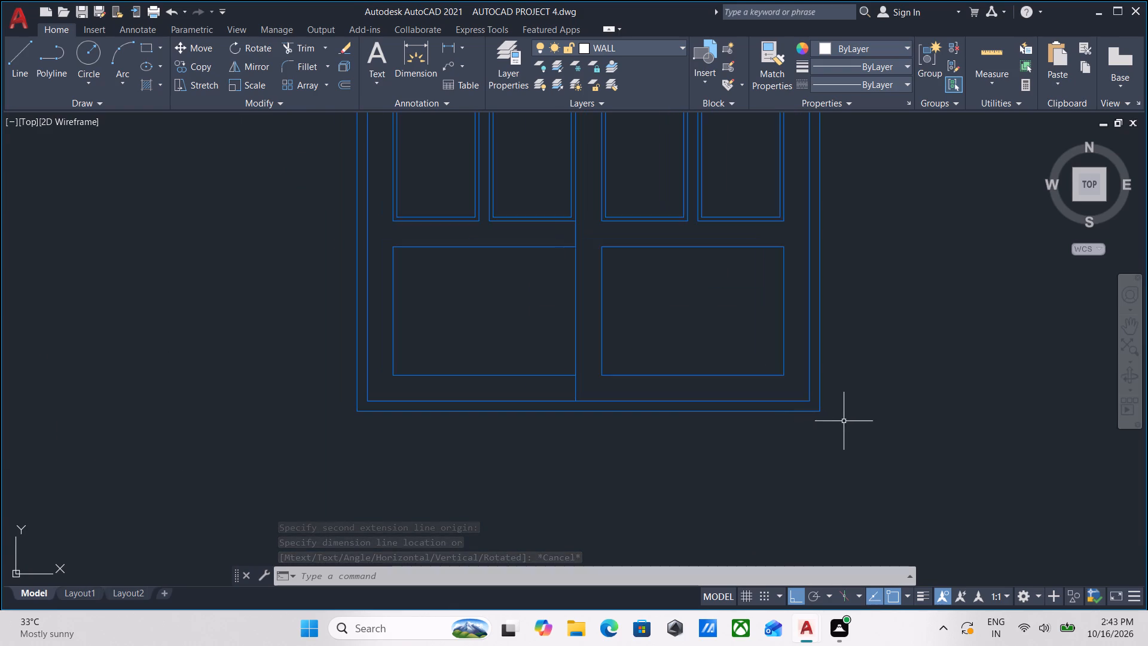
{"action": "scroll", "coordinate": [853, 418], "scroll_direction": "down", "scroll_amount": 1}
{"action": "middle_click", "coordinate": [853, 418]}
{"action": "left_click_drag", "start_coordinate": [865, 439], "coordinate": [852, 432]}
{"action": "middle_click_drag", "start_coordinate": [548, 365], "coordinate": [667, 415]}
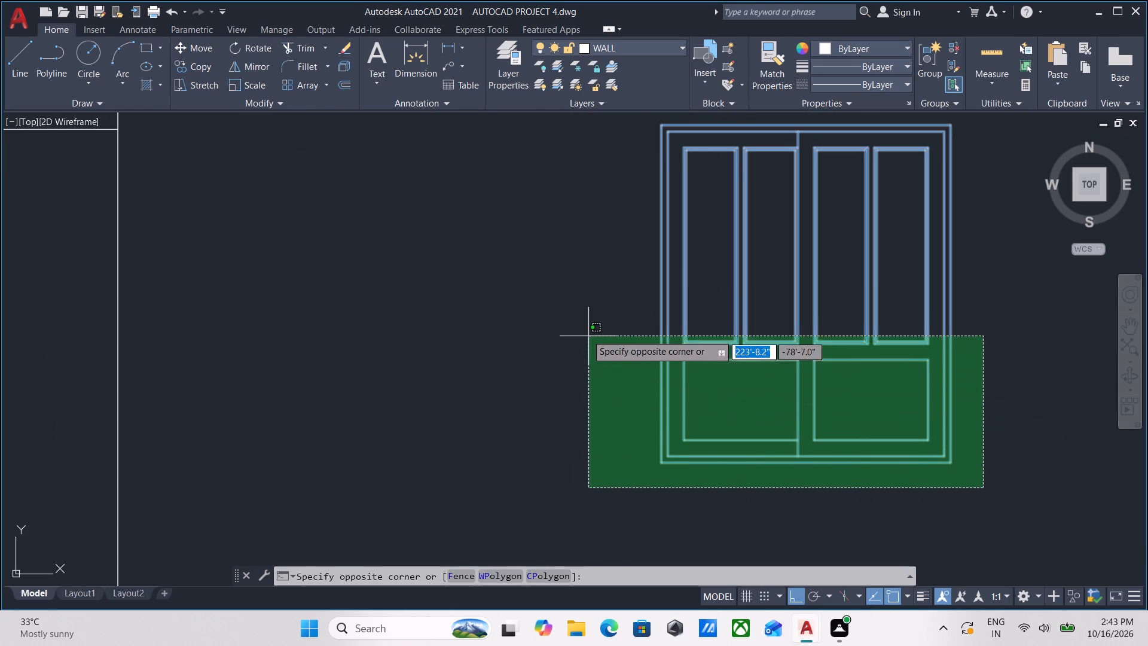
{"action": "scroll", "coordinate": [604, 306], "scroll_direction": "down", "scroll_amount": 1}
{"action": "middle_click_drag", "start_coordinate": [604, 306], "coordinate": [509, 322]}
{"action": "left_click", "coordinate": [513, 316]}
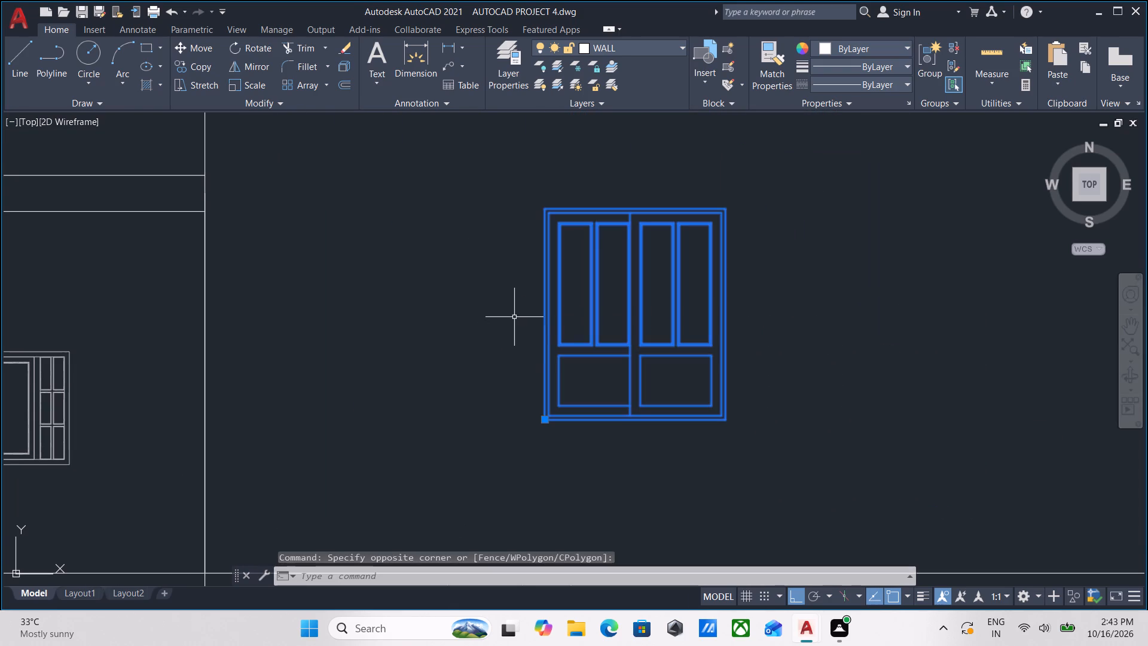
{"action": "key", "text": "x"}
{"action": "key", "text": "Return"}
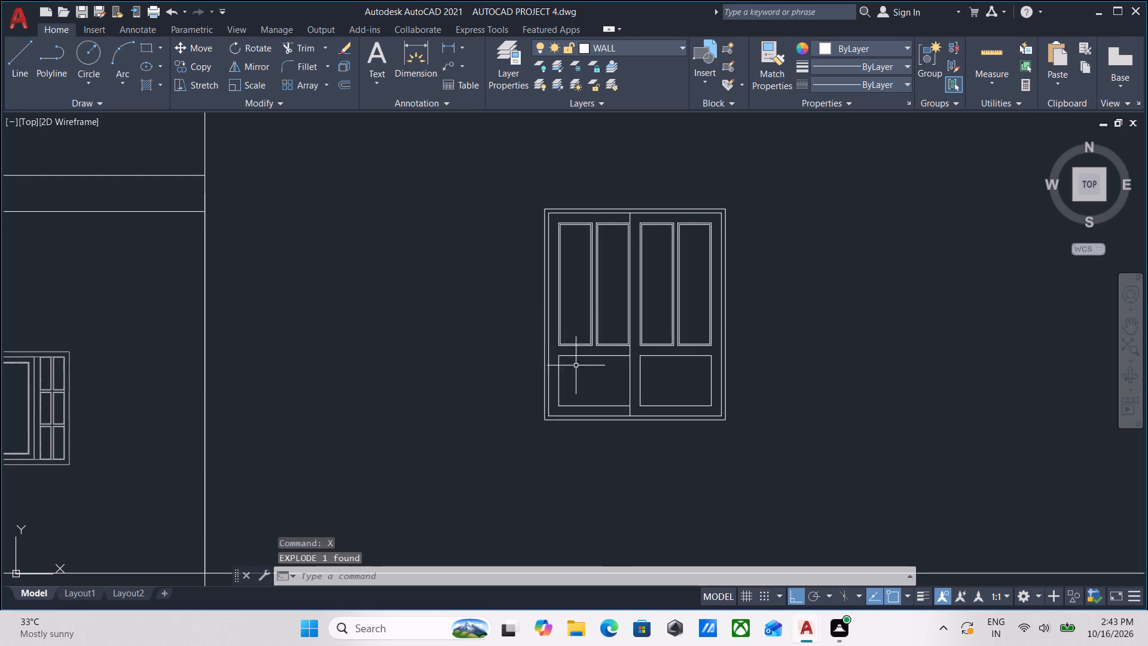
{"action": "middle_click_drag", "start_coordinate": [599, 389], "coordinate": [595, 344]}
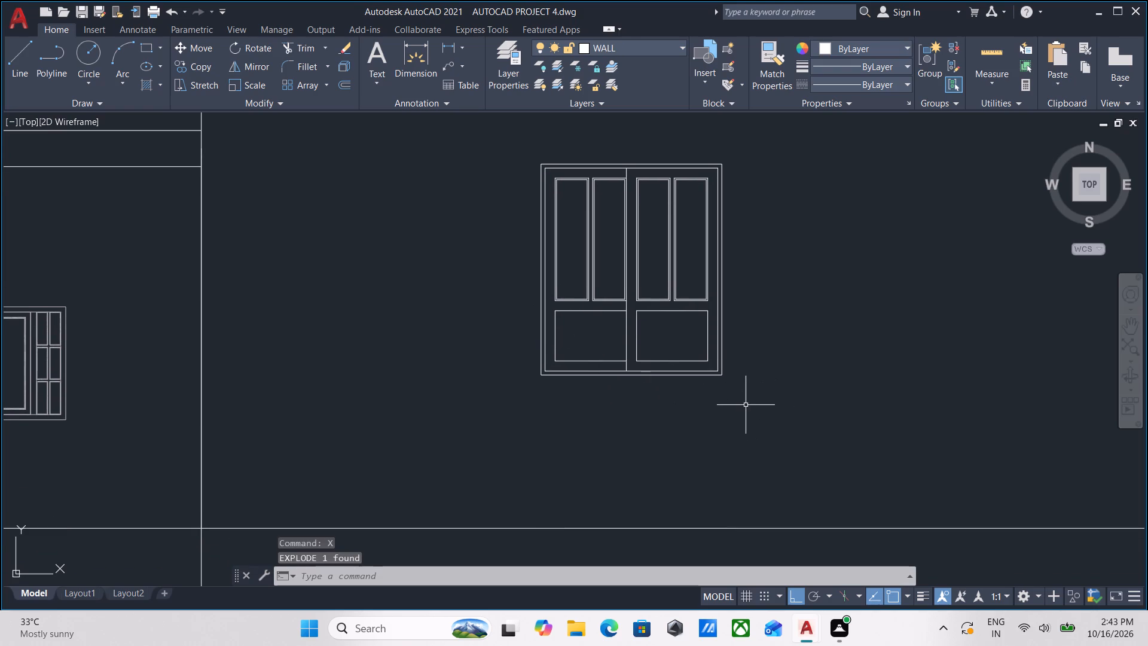
Stretch the lower part of the exploded door straight down by 2'2", using its outer lower-left corner as base point.
{"action": "middle_click_drag", "start_coordinate": [746, 405], "coordinate": [746, 425]}
{"action": "left_click_drag", "start_coordinate": [762, 449], "coordinate": [751, 444]}
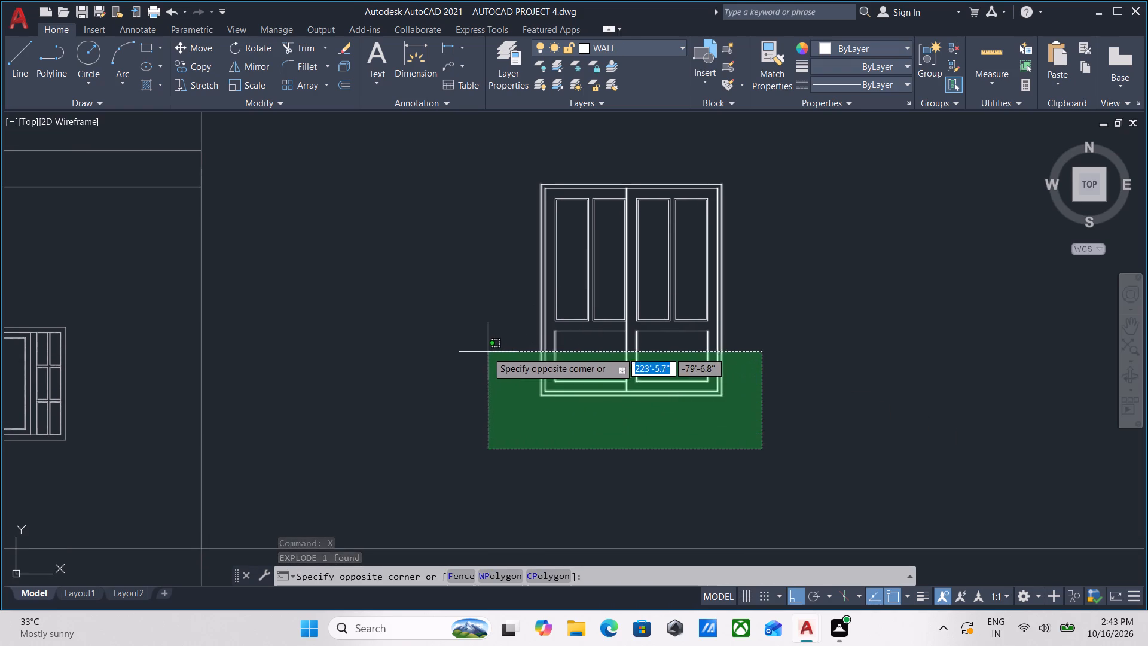
{"action": "left_click", "coordinate": [477, 360]}
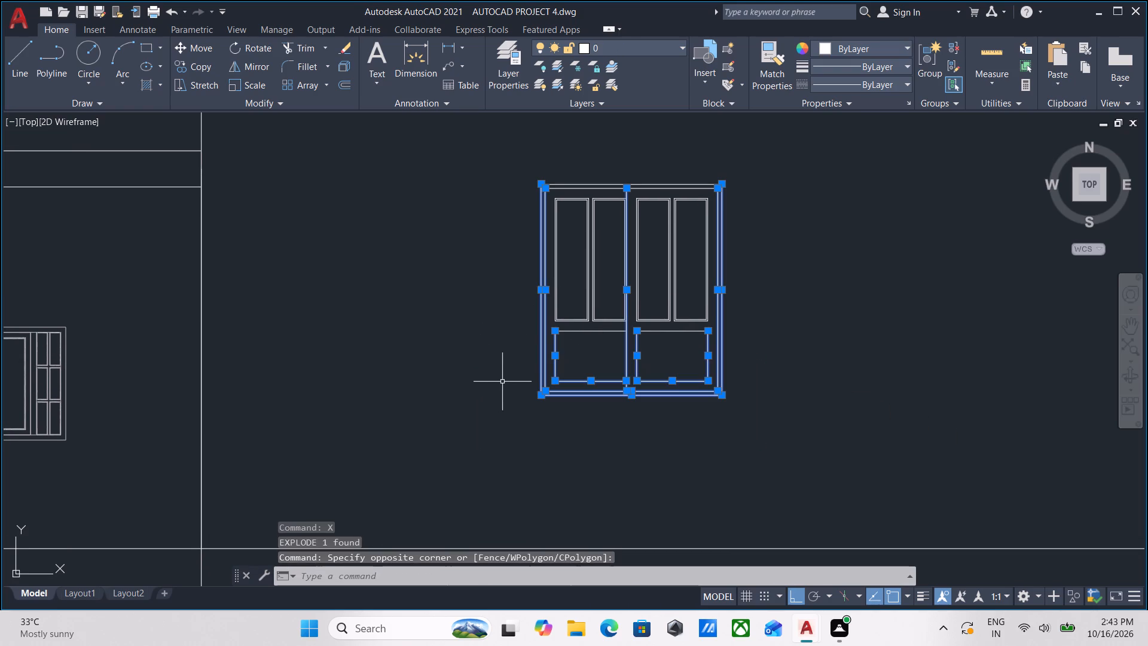
{"action": "type", "text": "str"}
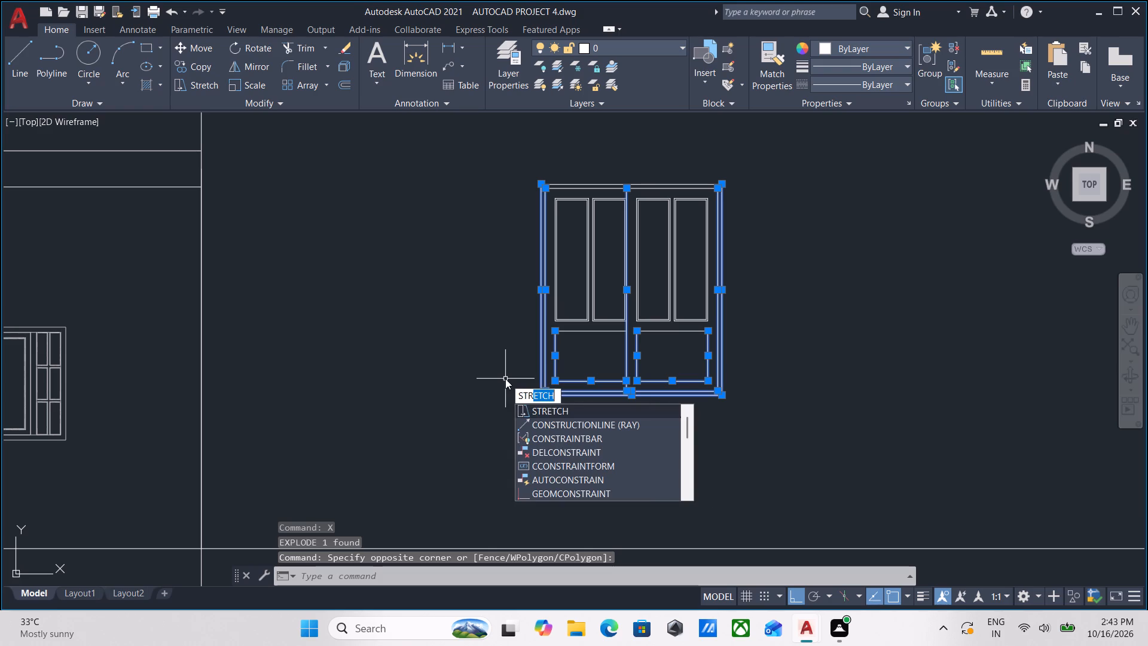
{"action": "key", "text": "Return"}
{"action": "scroll", "coordinate": [522, 423], "scroll_direction": "up", "scroll_amount": 2}
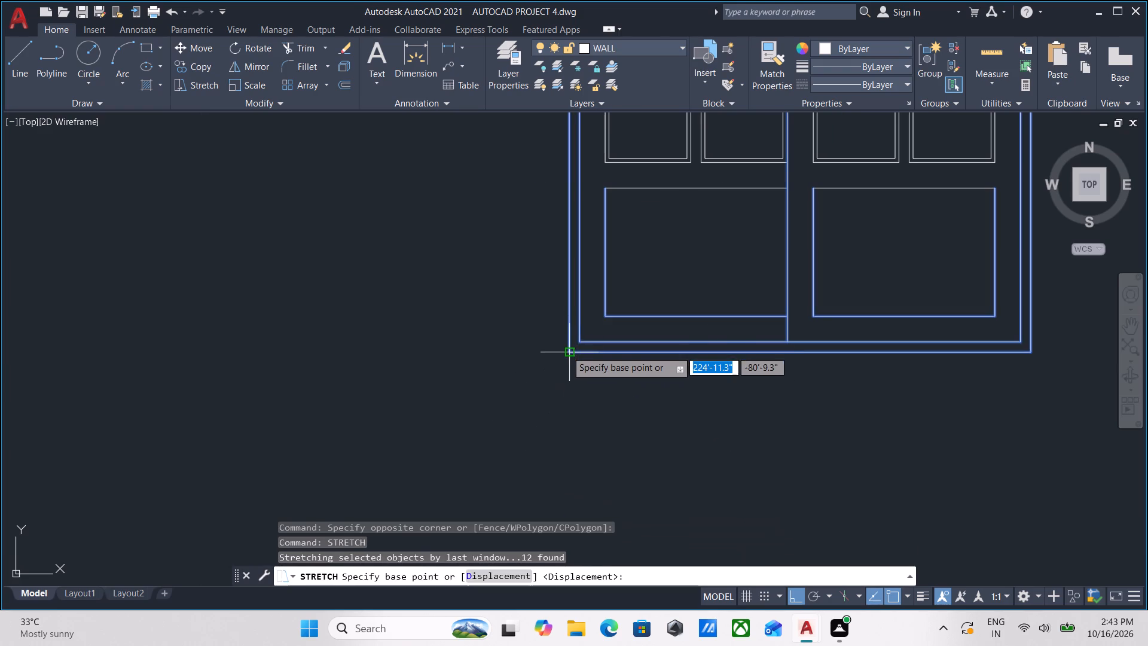
{"action": "left_click", "coordinate": [566, 351]}
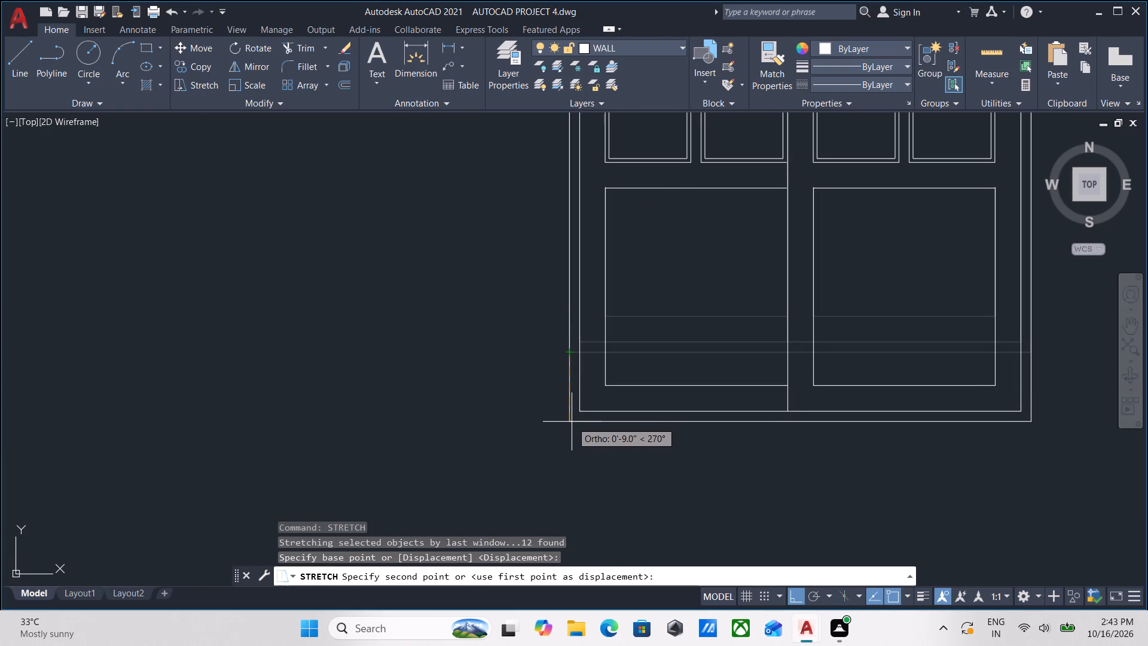
{"action": "type", "text": "2'"}
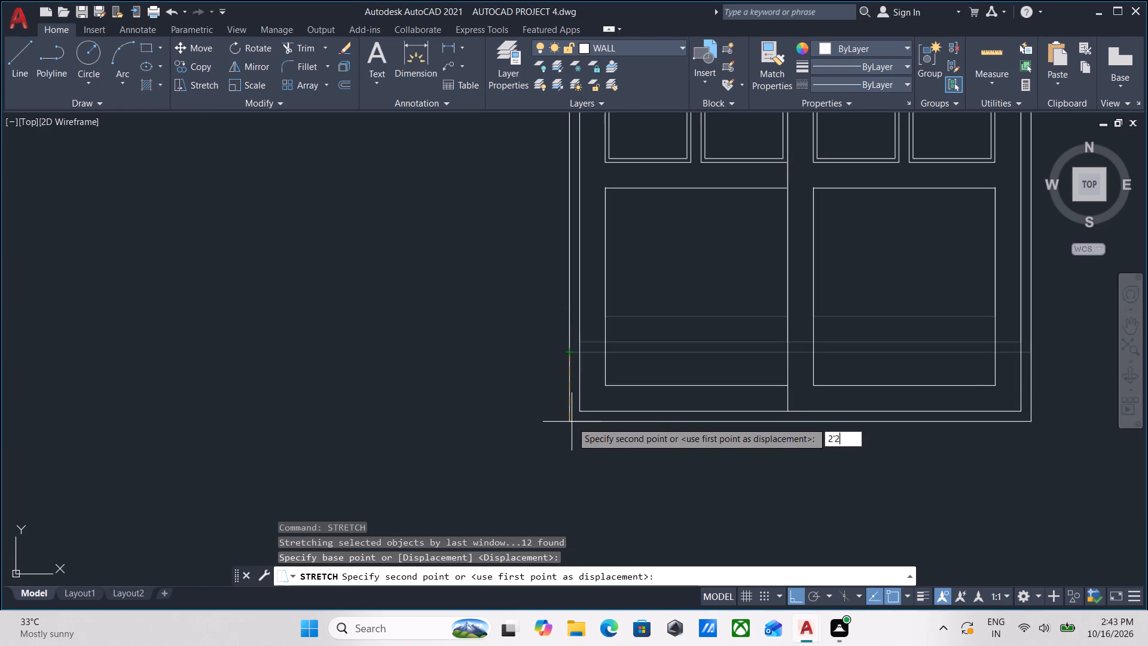
{"action": "key", "text": "2"}
{"action": "key", "text": "Return"}
Group all the objects of the stretched door east of the building elevation.
{"action": "scroll", "coordinate": [596, 412], "scroll_direction": "down", "scroll_amount": 2}
{"action": "middle_click_drag", "start_coordinate": [596, 410], "coordinate": [597, 378]}
{"action": "scroll", "coordinate": [633, 401], "scroll_direction": "down", "scroll_amount": 1}
{"action": "middle_click_drag", "start_coordinate": [632, 404], "coordinate": [623, 428]}
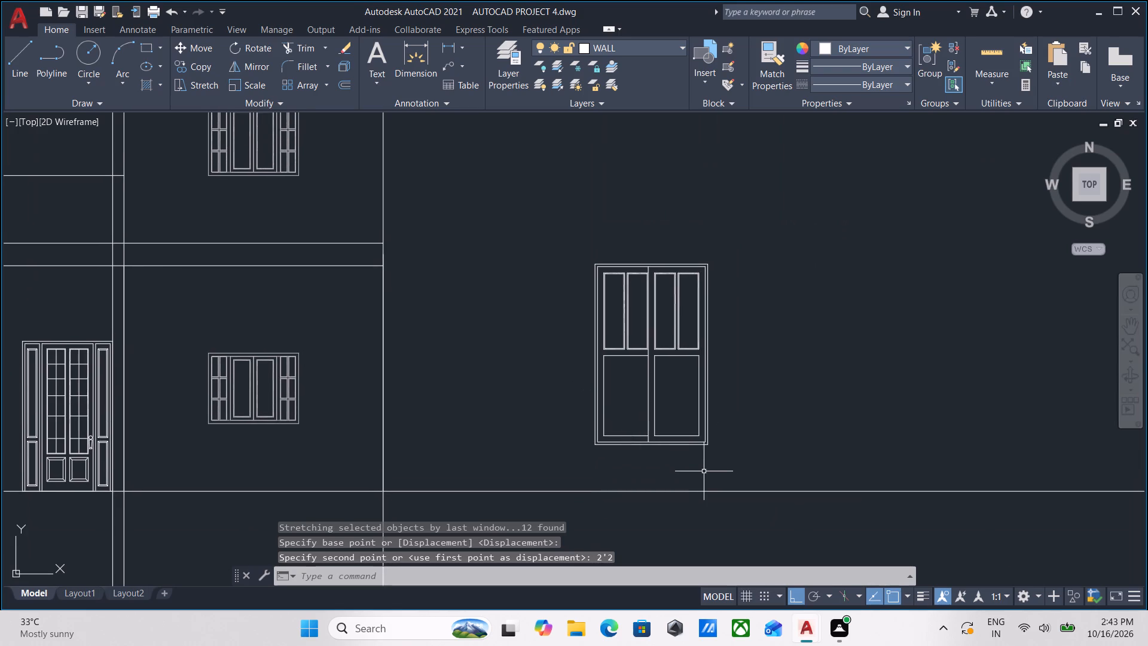
{"action": "left_click", "coordinate": [734, 477]}
{"action": "left_click", "coordinate": [561, 234]}
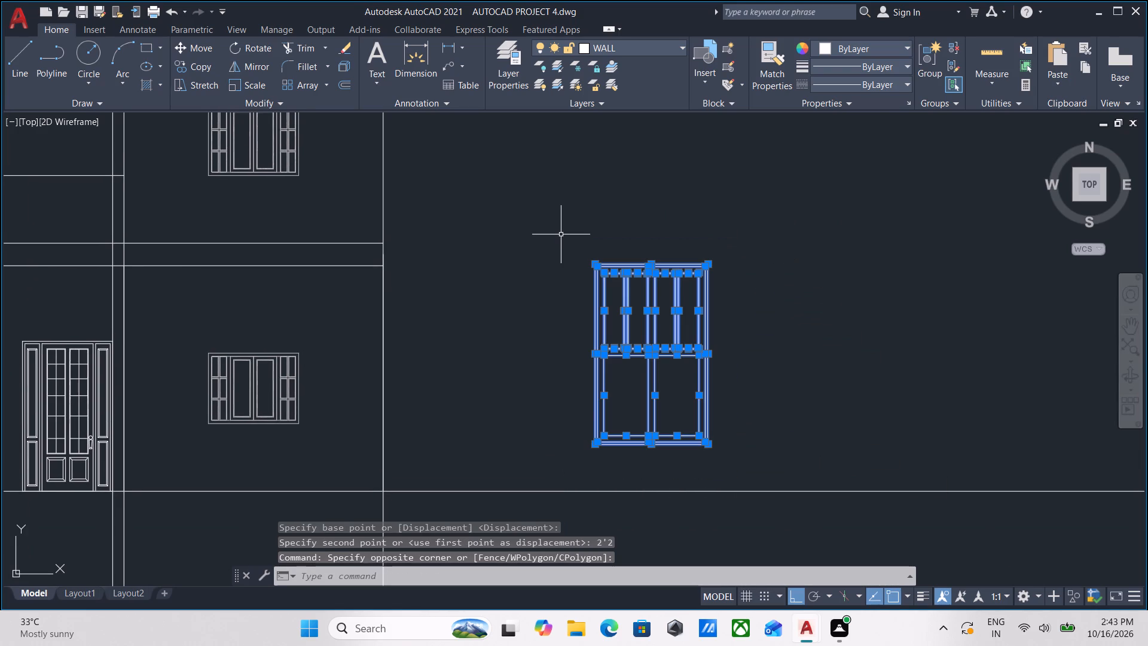
{"action": "key", "text": "g"}
{"action": "key", "text": "Return"}
Measure the grouped door's overall height along its right edge with a linear dimension, without placing the dimension.
{"action": "scroll", "coordinate": [699, 383], "scroll_direction": "up", "scroll_amount": 1}
{"action": "scroll", "coordinate": [744, 327], "scroll_direction": "up", "scroll_amount": 1}
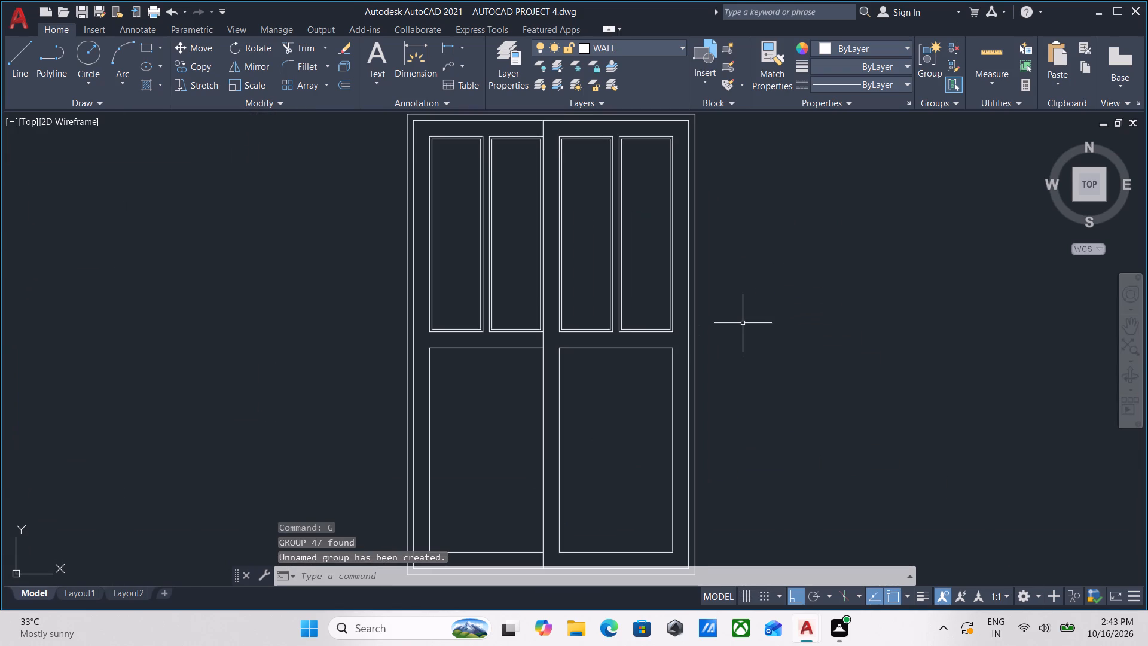
{"action": "type", "text": "dl"}
{"action": "key", "text": "i"}
{"action": "key", "text": "Return"}
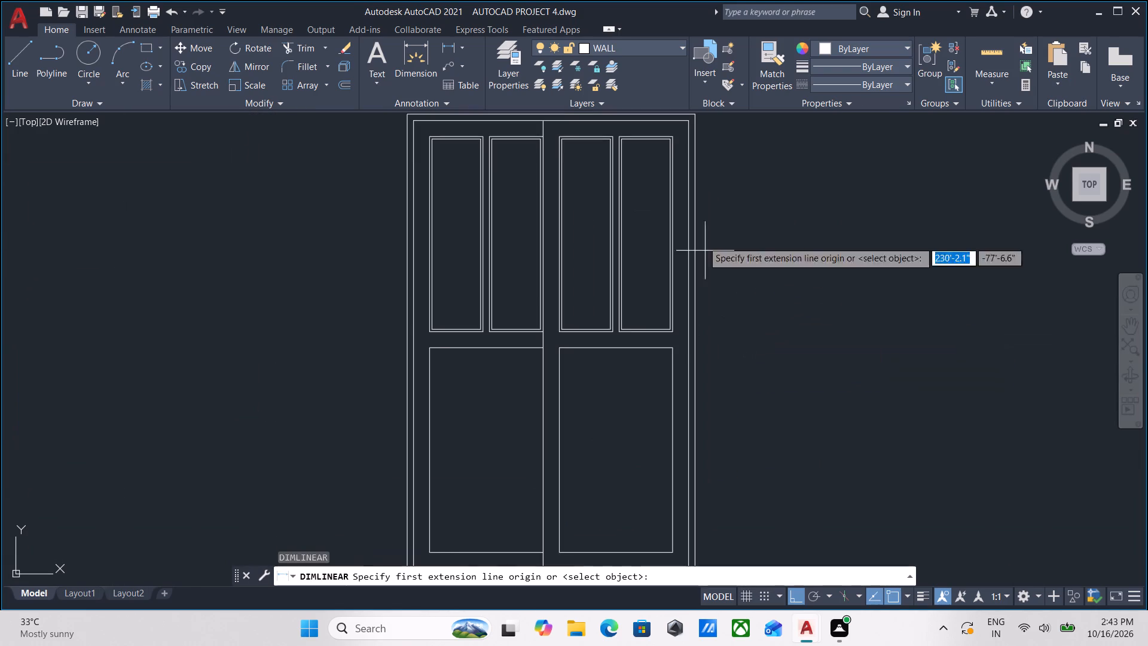
{"action": "scroll", "coordinate": [690, 157], "scroll_direction": "down", "scroll_amount": 1}
{"action": "middle_click_drag", "start_coordinate": [690, 157], "coordinate": [697, 211]}
{"action": "scroll", "coordinate": [704, 177], "scroll_direction": "up", "scroll_amount": 2}
{"action": "left_click", "coordinate": [693, 191]}
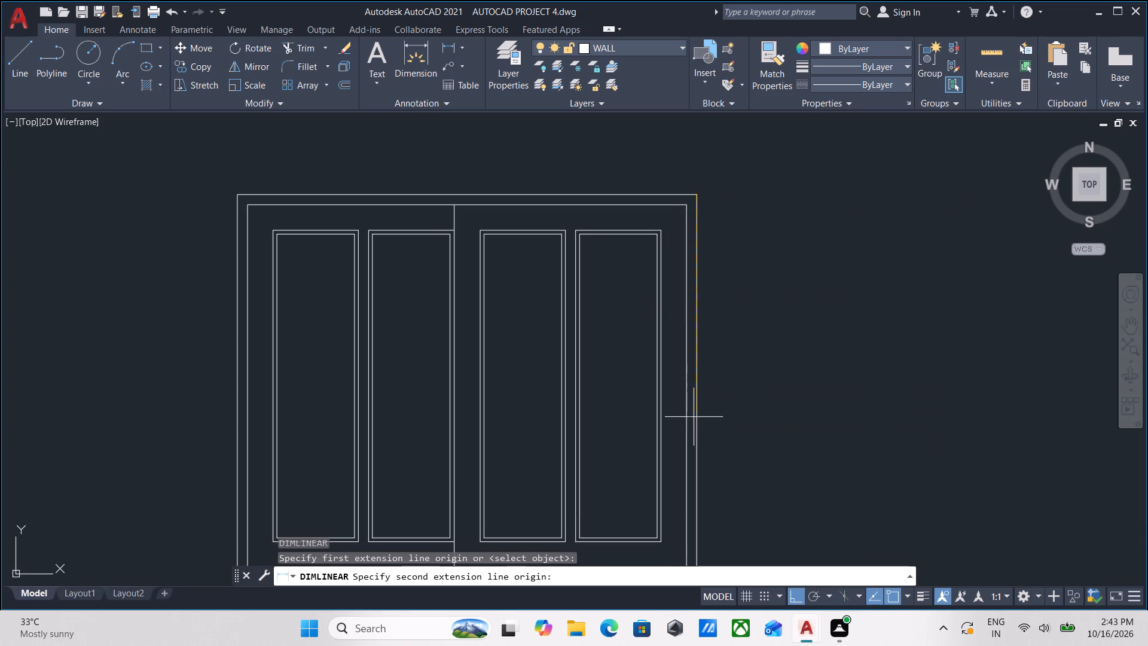
{"action": "middle_click_drag", "start_coordinate": [692, 399], "coordinate": [695, 183]}
{"action": "scroll", "coordinate": [698, 320], "scroll_direction": "down", "scroll_amount": 1}
{"action": "middle_click_drag", "start_coordinate": [704, 317], "coordinate": [712, 134]}
{"action": "scroll", "coordinate": [702, 346], "scroll_direction": "up", "scroll_amount": 2}
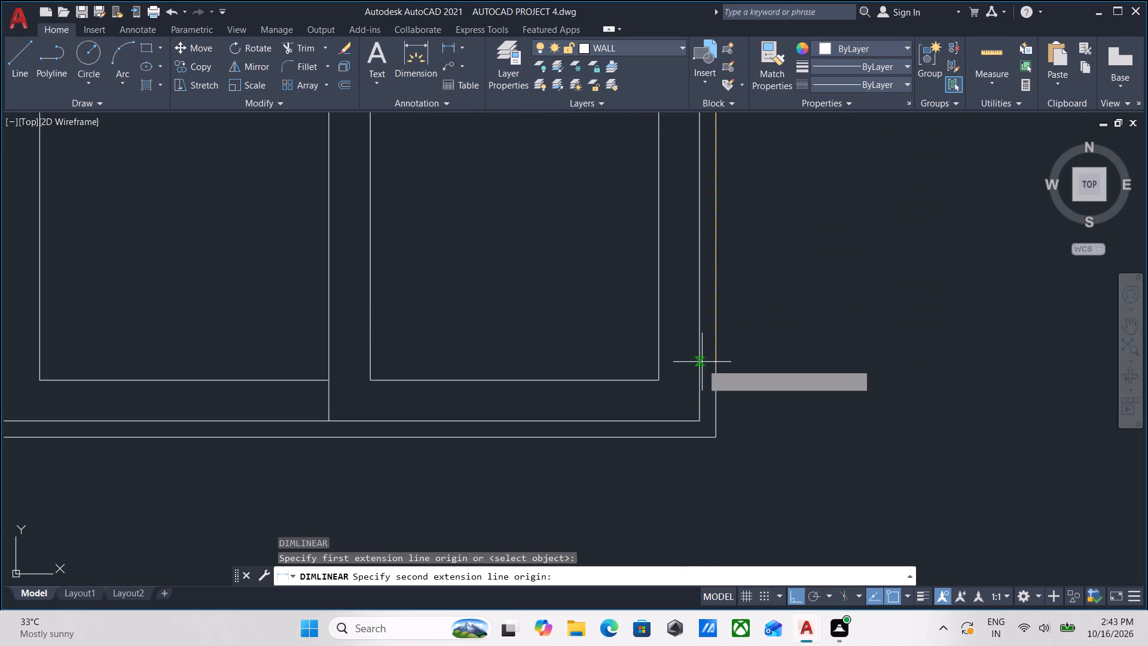
{"action": "left_click", "coordinate": [715, 436]}
{"action": "scroll", "coordinate": [791, 410], "scroll_direction": "down", "scroll_amount": 2}
{"action": "middle_click_drag", "start_coordinate": [791, 410], "coordinate": [771, 473]}
{"action": "scroll", "coordinate": [784, 412], "scroll_direction": "down", "scroll_amount": 1}
{"action": "middle_click_drag", "start_coordinate": [784, 412], "coordinate": [770, 431]}
{"action": "key", "text": "Escape"}
Copy the grouped door by its lower-right corner, with ortho off, to the first-floor slab's top line at the vertical line above the entrance door's right edge.
{"action": "scroll", "coordinate": [774, 429], "scroll_direction": "down", "scroll_amount": 2}
{"action": "middle_click_drag", "start_coordinate": [774, 429], "coordinate": [789, 361]}
{"action": "scroll", "coordinate": [785, 406], "scroll_direction": "up", "scroll_amount": 2}
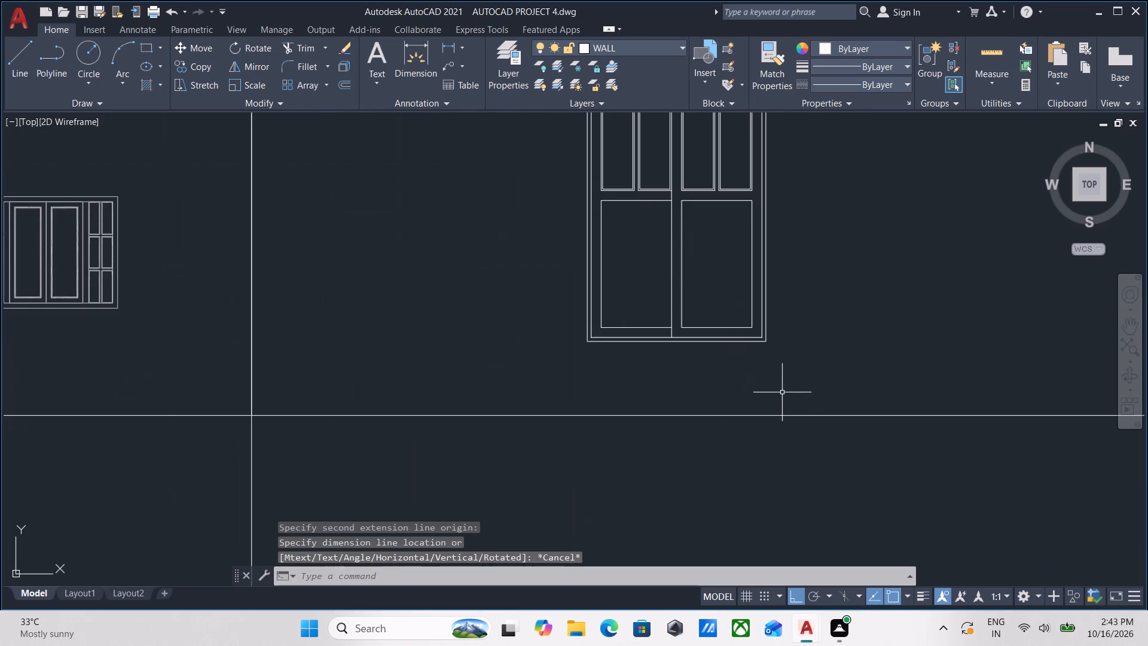
{"action": "left_click_drag", "start_coordinate": [783, 390], "coordinate": [742, 345]}
{"action": "left_click", "coordinate": [662, 251]}
{"action": "scroll", "coordinate": [670, 258], "scroll_direction": "down", "scroll_amount": 1}
{"action": "middle_click_drag", "start_coordinate": [671, 260], "coordinate": [737, 352]}
{"action": "scroll", "coordinate": [735, 353], "scroll_direction": "down", "scroll_amount": 2}
{"action": "middle_click_drag", "start_coordinate": [735, 353], "coordinate": [746, 328]}
{"action": "middle_click_drag", "start_coordinate": [698, 342], "coordinate": [684, 378]}
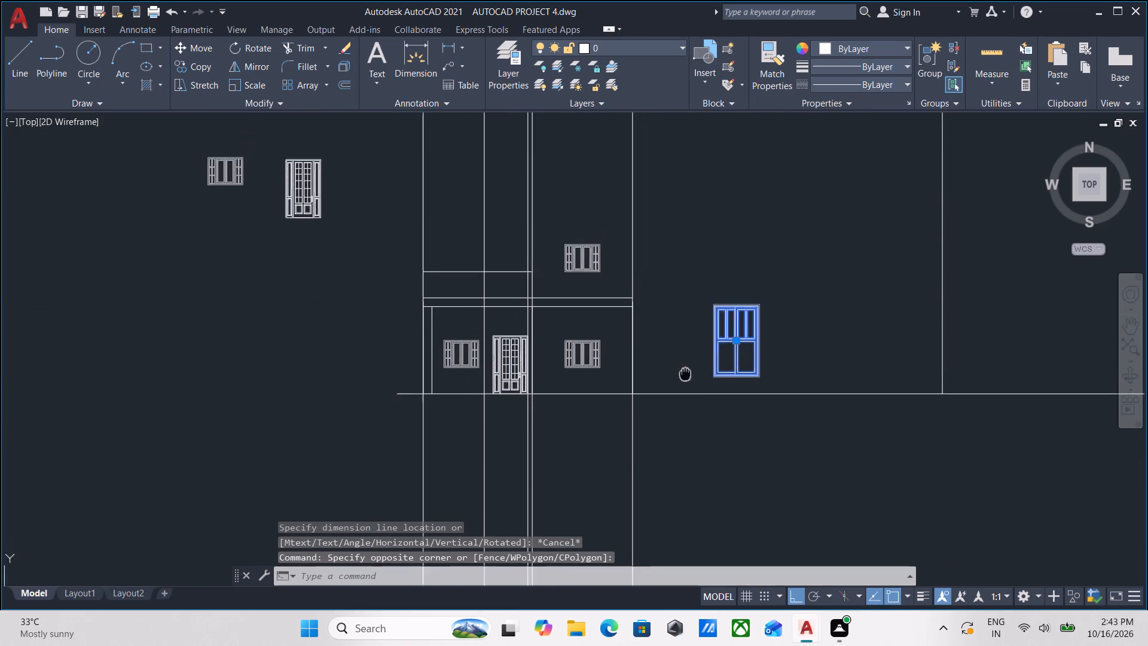
{"action": "middle_click_drag", "start_coordinate": [684, 378], "coordinate": [679, 400]}
{"action": "scroll", "coordinate": [735, 410], "scroll_direction": "up", "scroll_amount": 2}
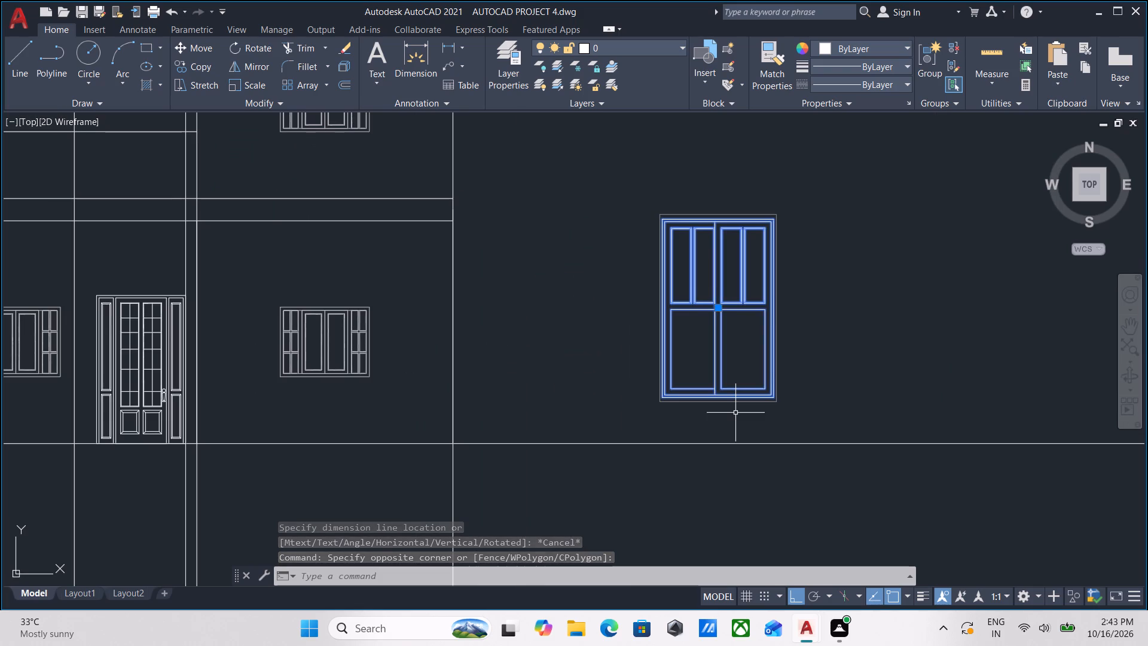
{"action": "middle_click_drag", "start_coordinate": [735, 413], "coordinate": [756, 443]}
{"action": "type", "text": "co"}
{"action": "key", "text": "Return"}
{"action": "scroll", "coordinate": [703, 440], "scroll_direction": "up", "scroll_amount": 2}
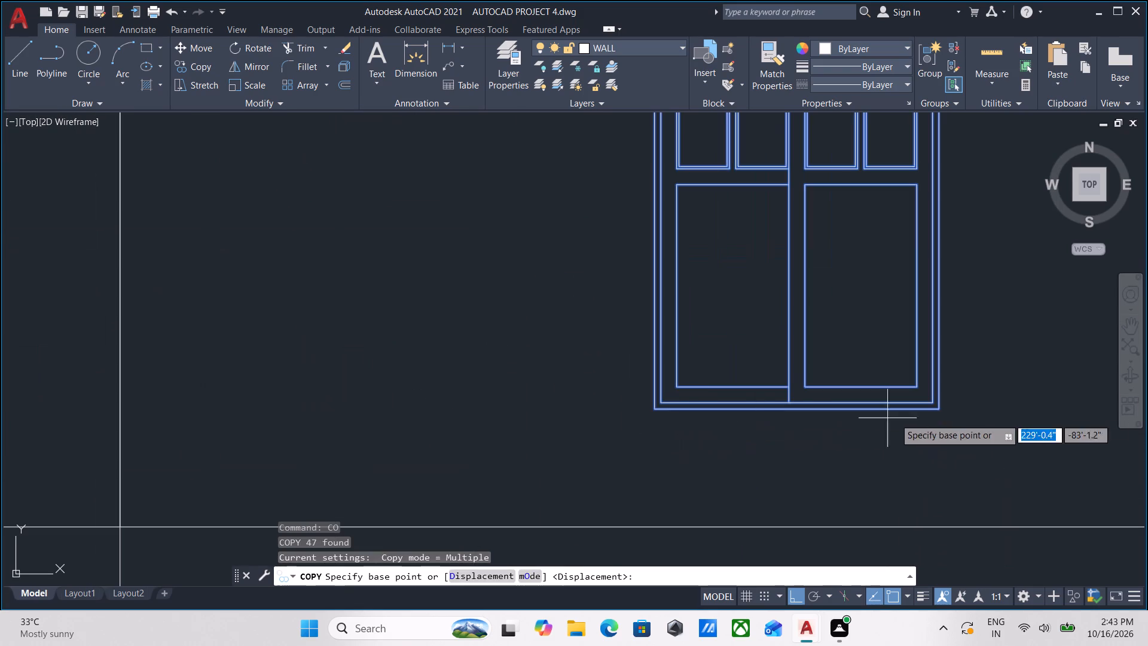
{"action": "left_click", "coordinate": [941, 409]}
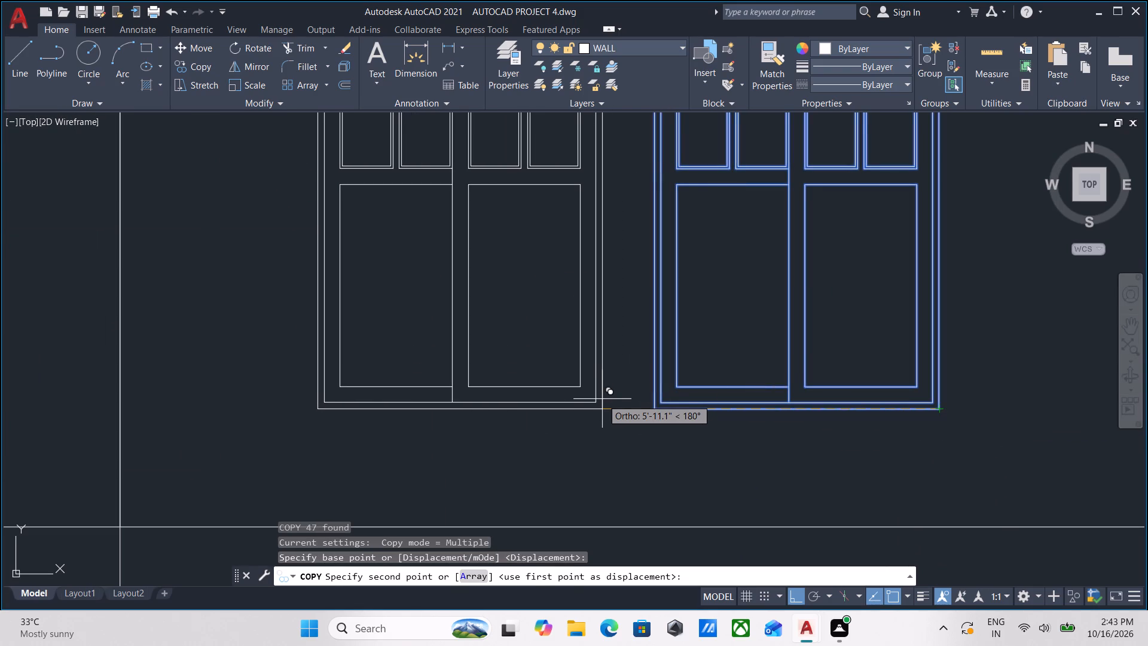
{"action": "key", "text": "F8"}
{"action": "scroll", "coordinate": [501, 339], "scroll_direction": "down", "scroll_amount": 1}
{"action": "middle_click_drag", "start_coordinate": [501, 339], "coordinate": [697, 370]}
{"action": "scroll", "coordinate": [556, 342], "scroll_direction": "down", "scroll_amount": 2}
{"action": "middle_click_drag", "start_coordinate": [555, 342], "coordinate": [753, 366]}
{"action": "middle_click_drag", "start_coordinate": [520, 279], "coordinate": [520, 280]}
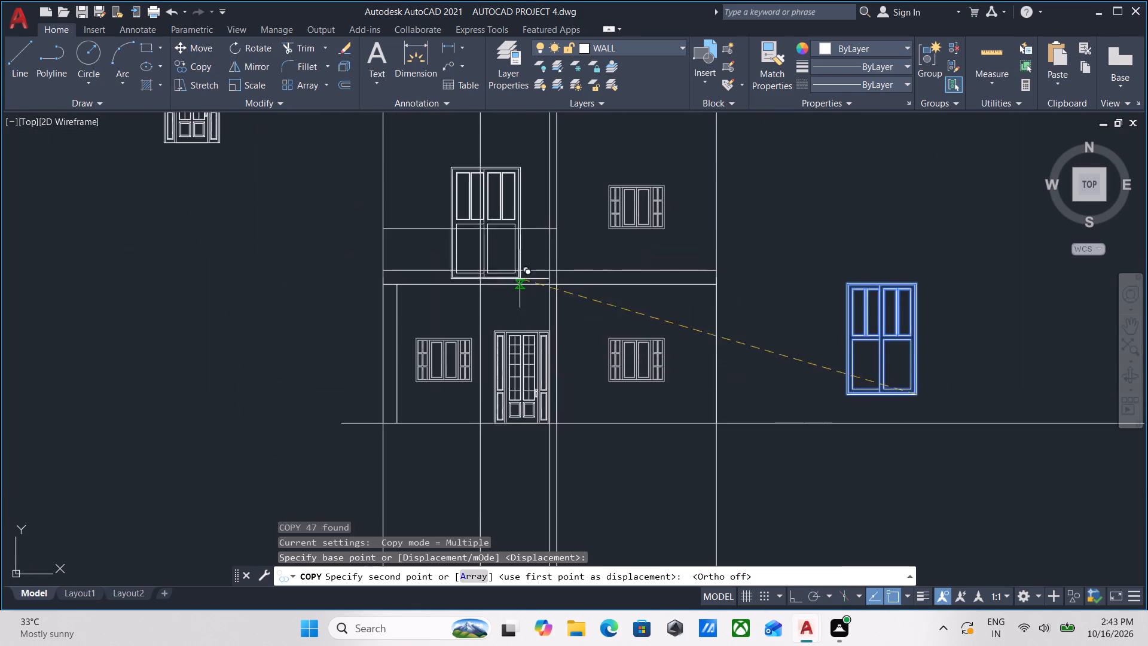
{"action": "middle_click_drag", "start_coordinate": [520, 280], "coordinate": [575, 346]}
{"action": "scroll", "coordinate": [594, 333], "scroll_direction": "up", "scroll_amount": 5}
{"action": "scroll", "coordinate": [633, 335], "scroll_direction": "down", "scroll_amount": 2}
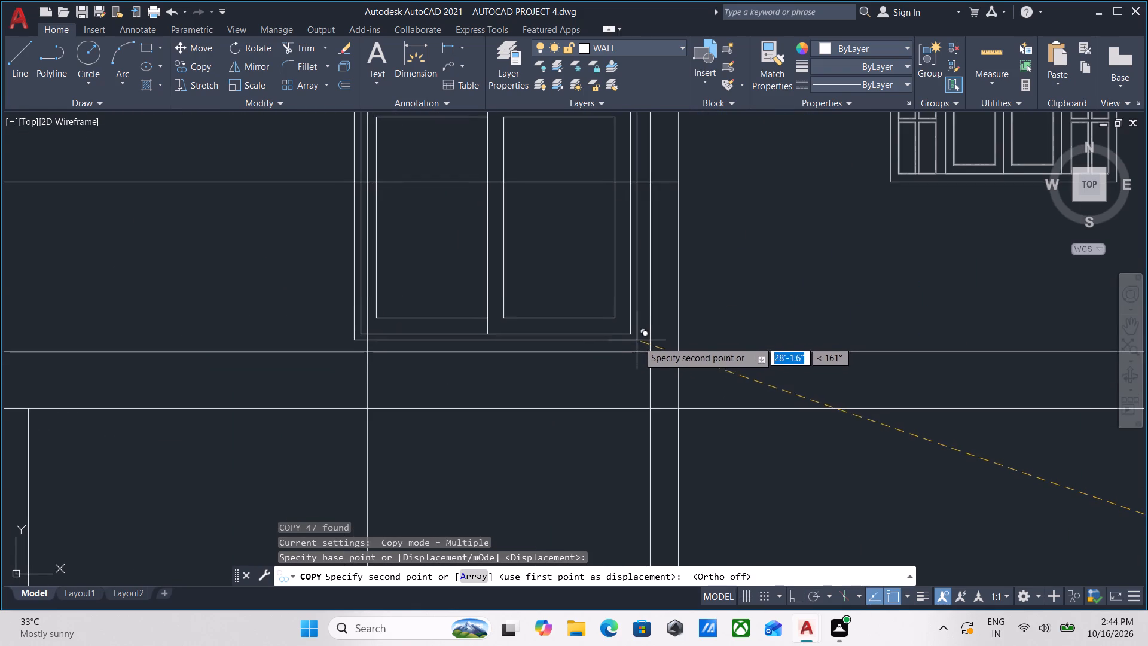
{"action": "left_click", "coordinate": [648, 352]}
End the copying and examine the elevation's openings against the first-floor and ground-floor plans above it.
{"action": "scroll", "coordinate": [638, 310], "scroll_direction": "down", "scroll_amount": 2}
{"action": "middle_click_drag", "start_coordinate": [635, 342], "coordinate": [629, 419]}
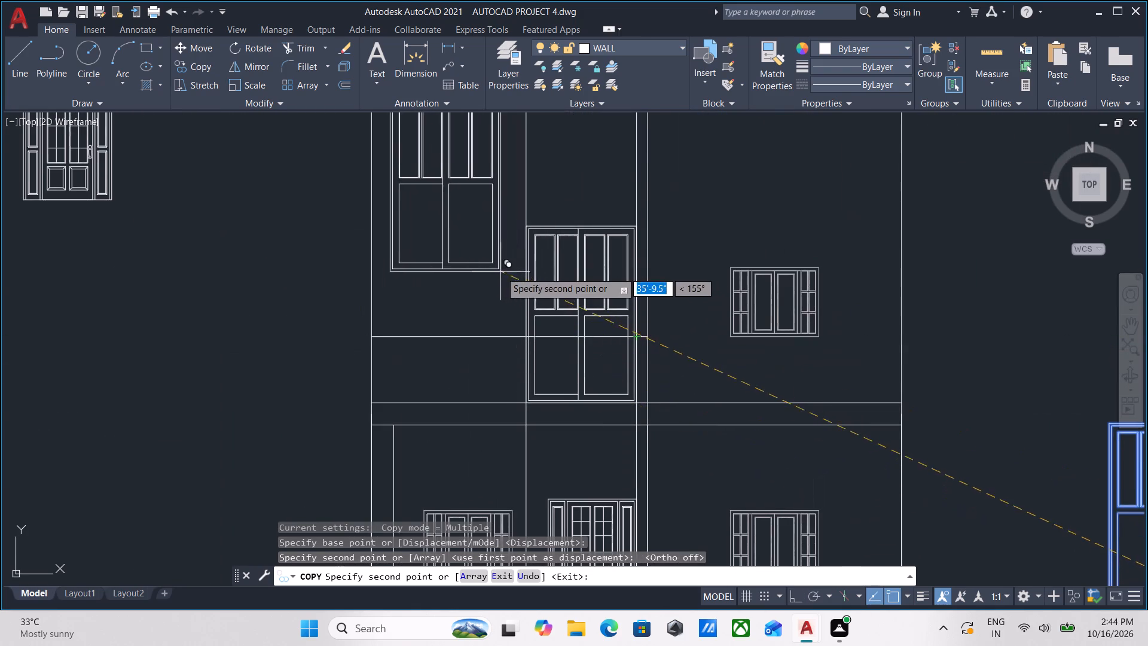
{"action": "middle_click_drag", "start_coordinate": [500, 272], "coordinate": [499, 316]}
{"action": "scroll", "coordinate": [524, 335], "scroll_direction": "up", "scroll_amount": 3}
{"action": "scroll", "coordinate": [496, 323], "scroll_direction": "down", "scroll_amount": 2}
{"action": "middle_click_drag", "start_coordinate": [497, 322], "coordinate": [493, 340]}
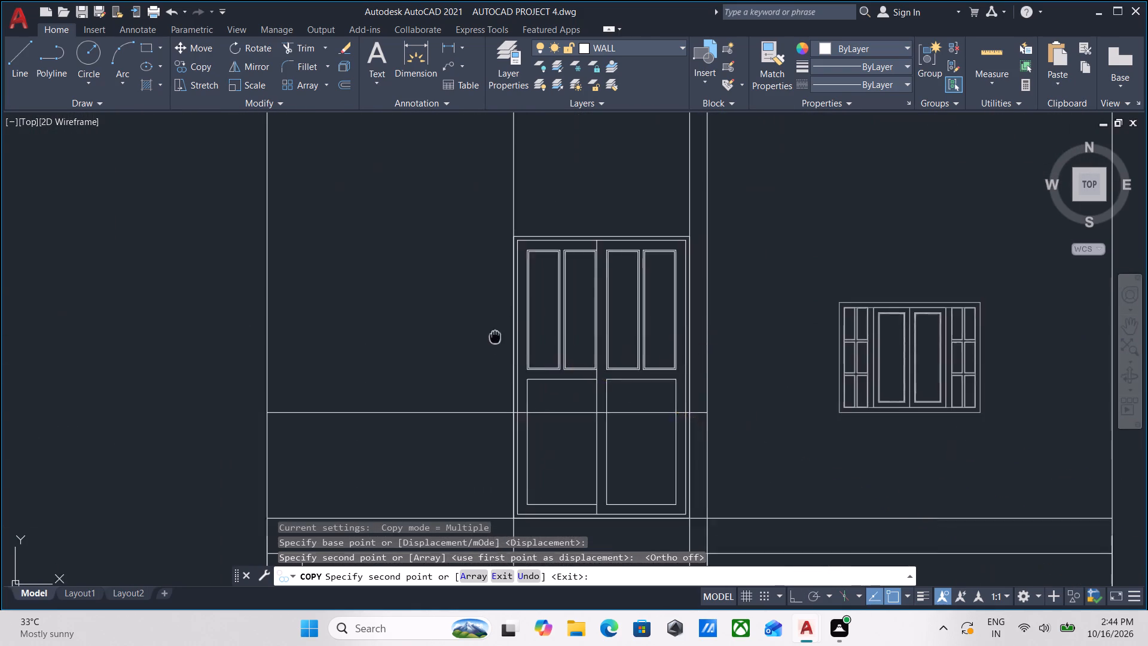
{"action": "middle_click_drag", "start_coordinate": [493, 340], "coordinate": [478, 374]}
{"action": "scroll", "coordinate": [559, 325], "scroll_direction": "down", "scroll_amount": 2}
{"action": "middle_click_drag", "start_coordinate": [562, 321], "coordinate": [638, 252]}
{"action": "middle_click_drag", "start_coordinate": [779, 227], "coordinate": [707, 313]}
{"action": "scroll", "coordinate": [811, 269], "scroll_direction": "down", "scroll_amount": 2}
{"action": "middle_click_drag", "start_coordinate": [811, 269], "coordinate": [811, 270]}
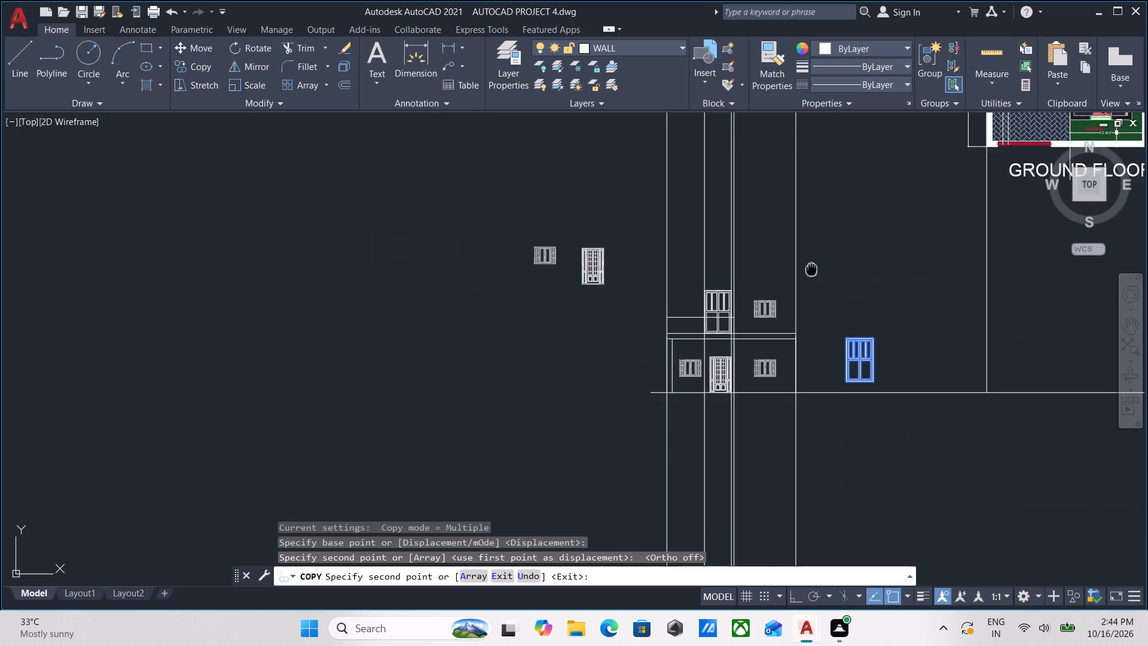
{"action": "middle_click_drag", "start_coordinate": [811, 270], "coordinate": [801, 295]}
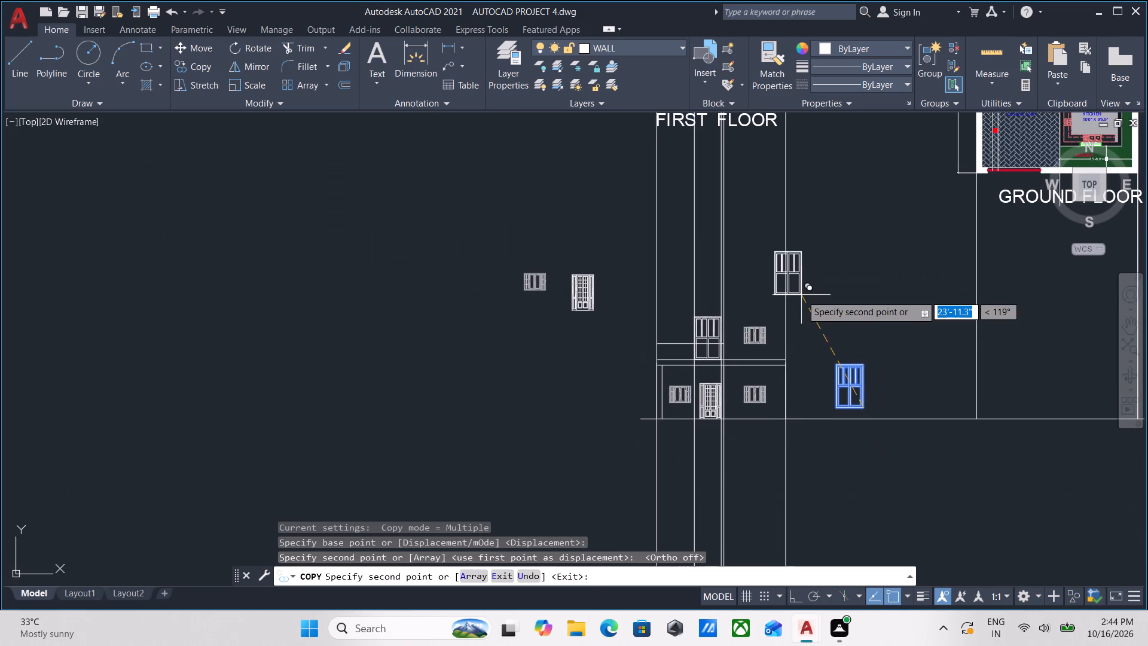
{"action": "scroll", "coordinate": [801, 295], "scroll_direction": "down", "scroll_amount": 1}
{"action": "scroll", "coordinate": [801, 295], "scroll_direction": "up", "scroll_amount": 1}
{"action": "middle_click_drag", "start_coordinate": [801, 295], "coordinate": [801, 336]}
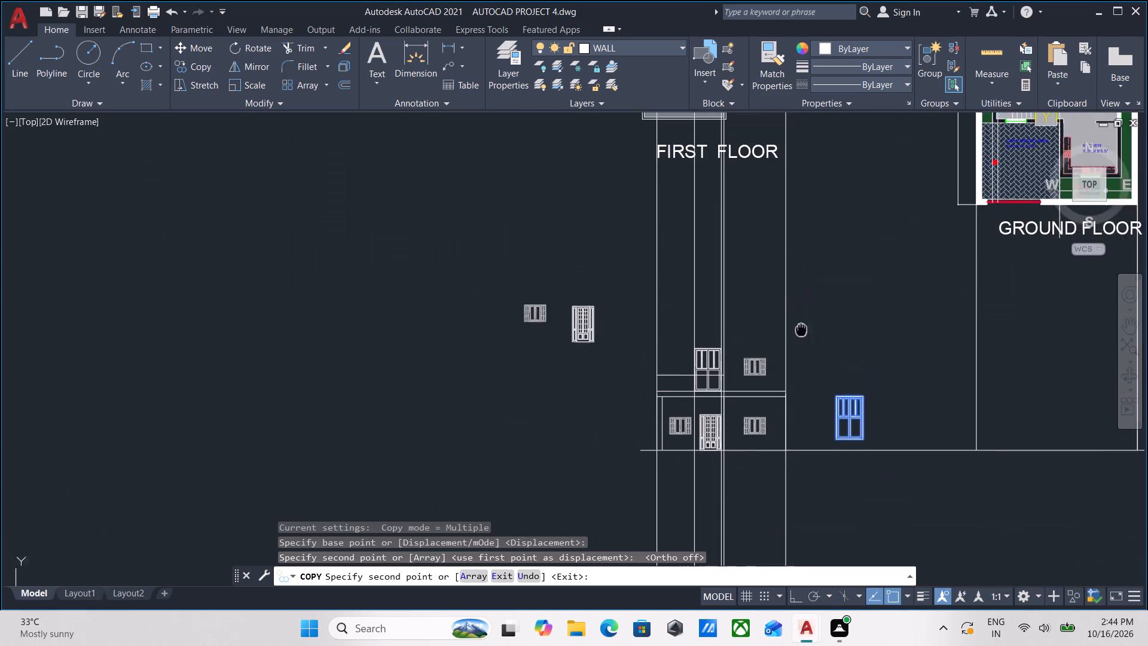
{"action": "middle_click_drag", "start_coordinate": [801, 336], "coordinate": [795, 370]}
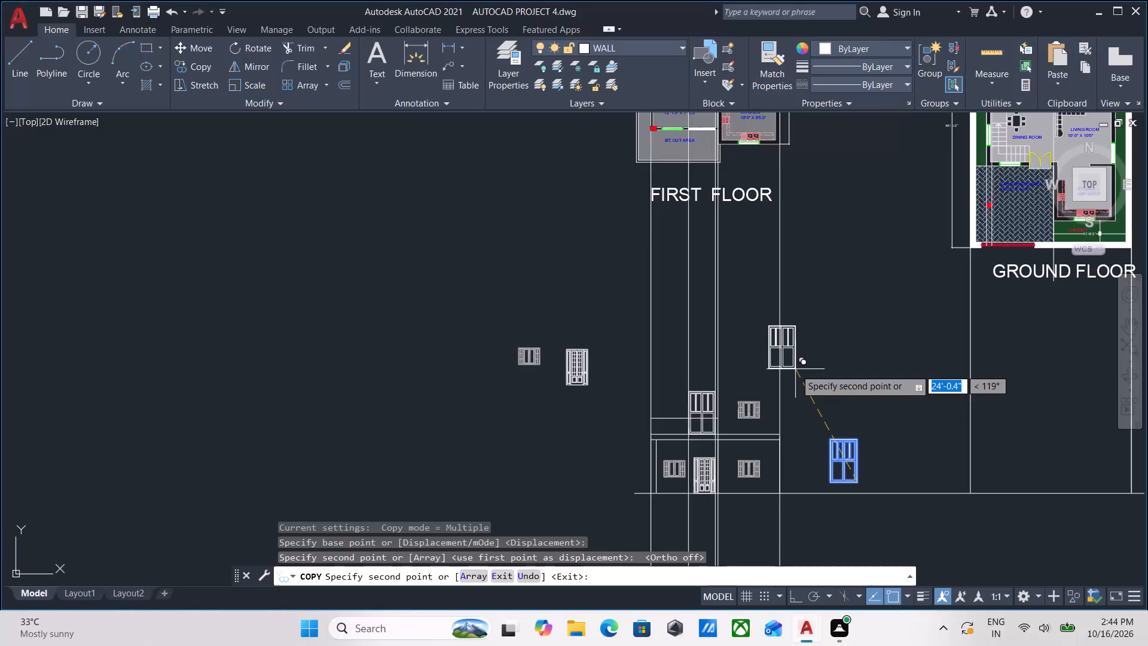
{"action": "scroll", "coordinate": [795, 369], "scroll_direction": "up", "scroll_amount": 1}
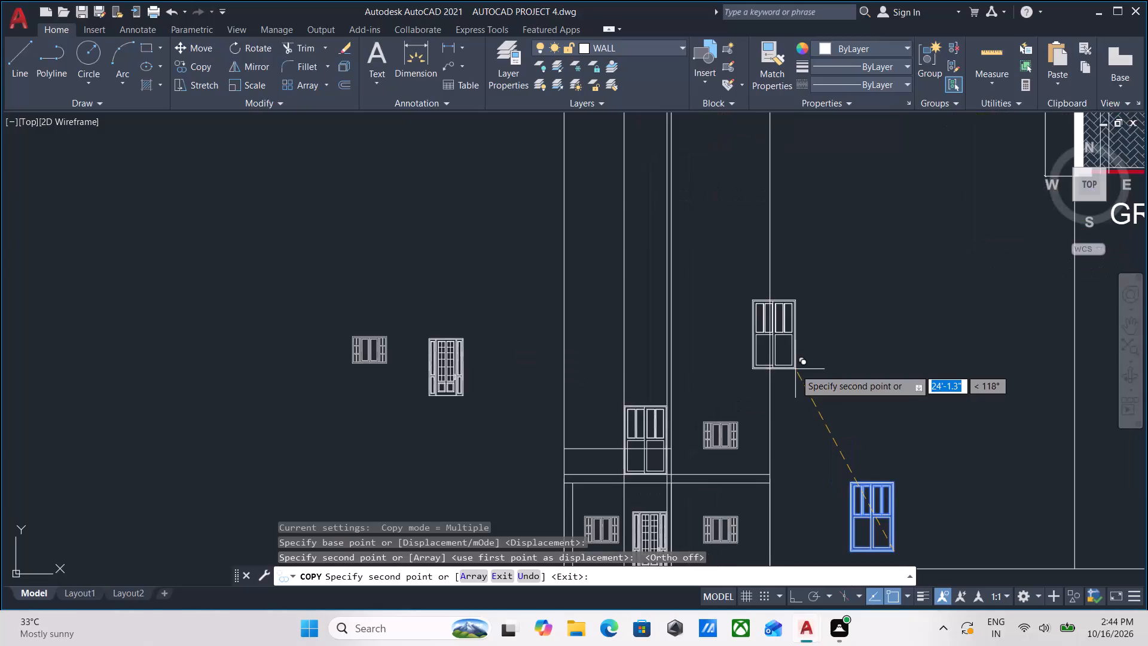
{"action": "middle_click_drag", "start_coordinate": [811, 322], "coordinate": [801, 405]}
{"action": "scroll", "coordinate": [800, 406], "scroll_direction": "down", "scroll_amount": 2}
{"action": "middle_click_drag", "start_coordinate": [808, 380], "coordinate": [797, 403]}
{"action": "scroll", "coordinate": [801, 316], "scroll_direction": "up", "scroll_amount": 1}
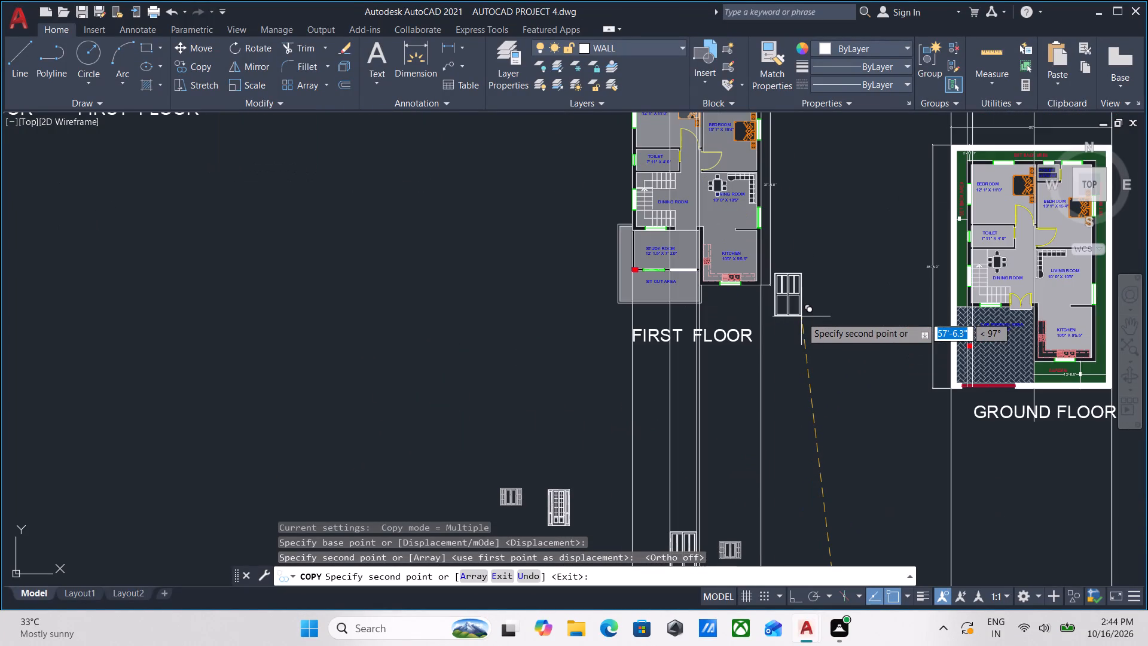
{"action": "scroll", "coordinate": [801, 334], "scroll_direction": "down", "scroll_amount": 1}
{"action": "middle_click_drag", "start_coordinate": [801, 334], "coordinate": [792, 246]}
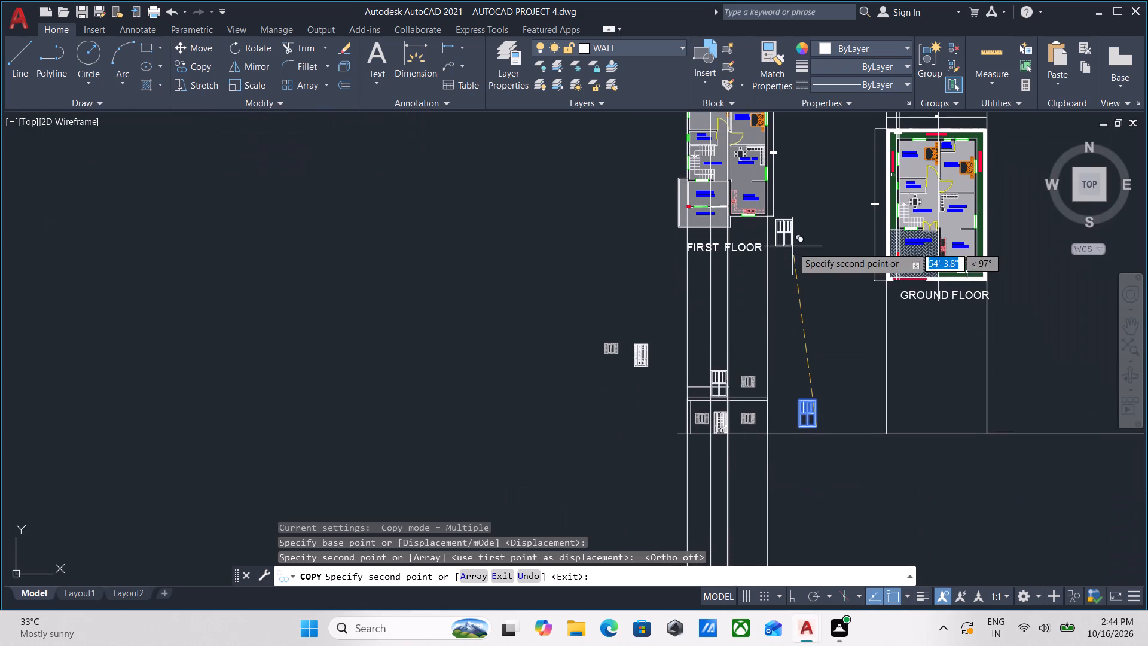
{"action": "scroll", "coordinate": [783, 330], "scroll_direction": "up", "scroll_amount": 2}
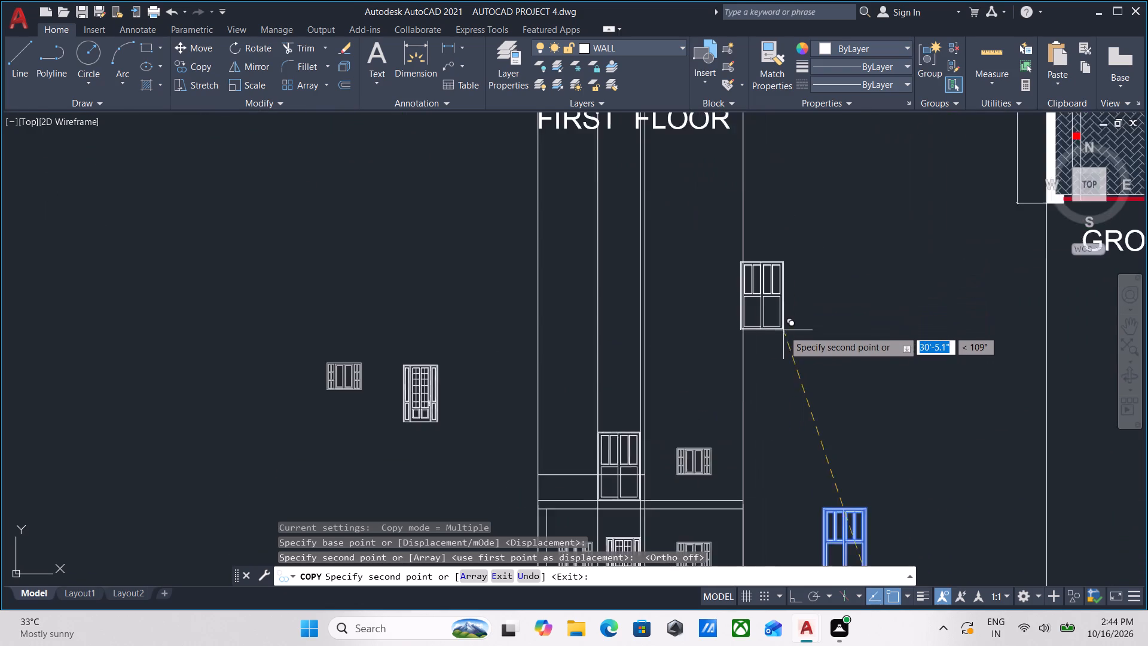
{"action": "scroll", "coordinate": [783, 330], "scroll_direction": "down", "scroll_amount": 1}
{"action": "middle_click_drag", "start_coordinate": [783, 330], "coordinate": [784, 395]}
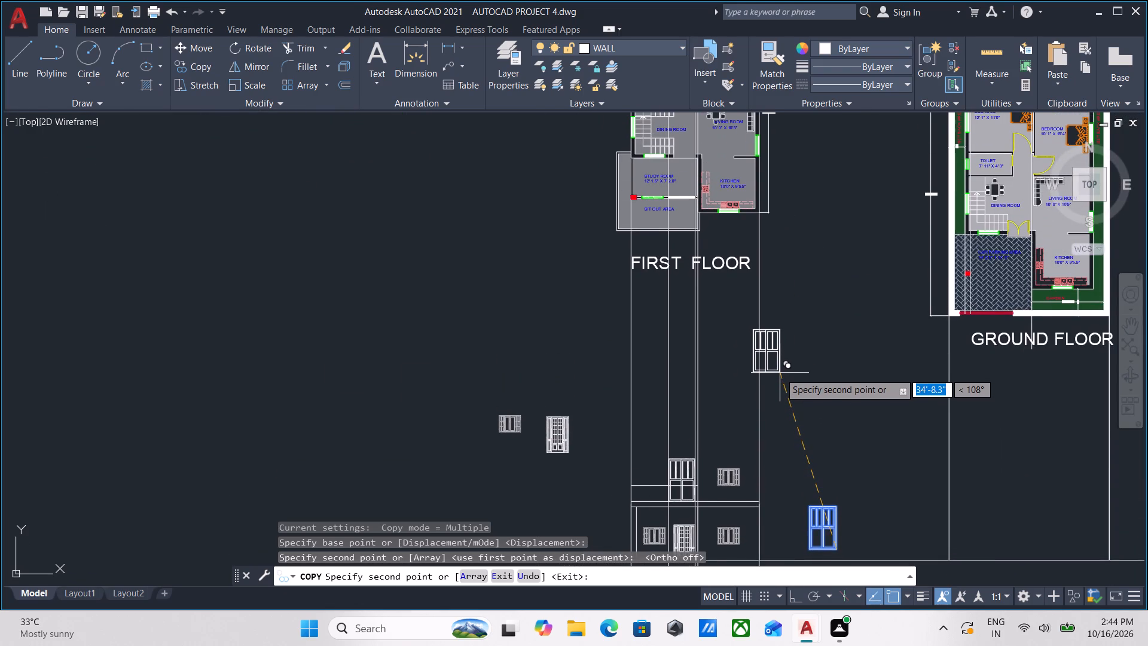
{"action": "middle_click_drag", "start_coordinate": [780, 373], "coordinate": [778, 316]}
{"action": "middle_click_drag", "start_coordinate": [778, 316], "coordinate": [781, 316]}
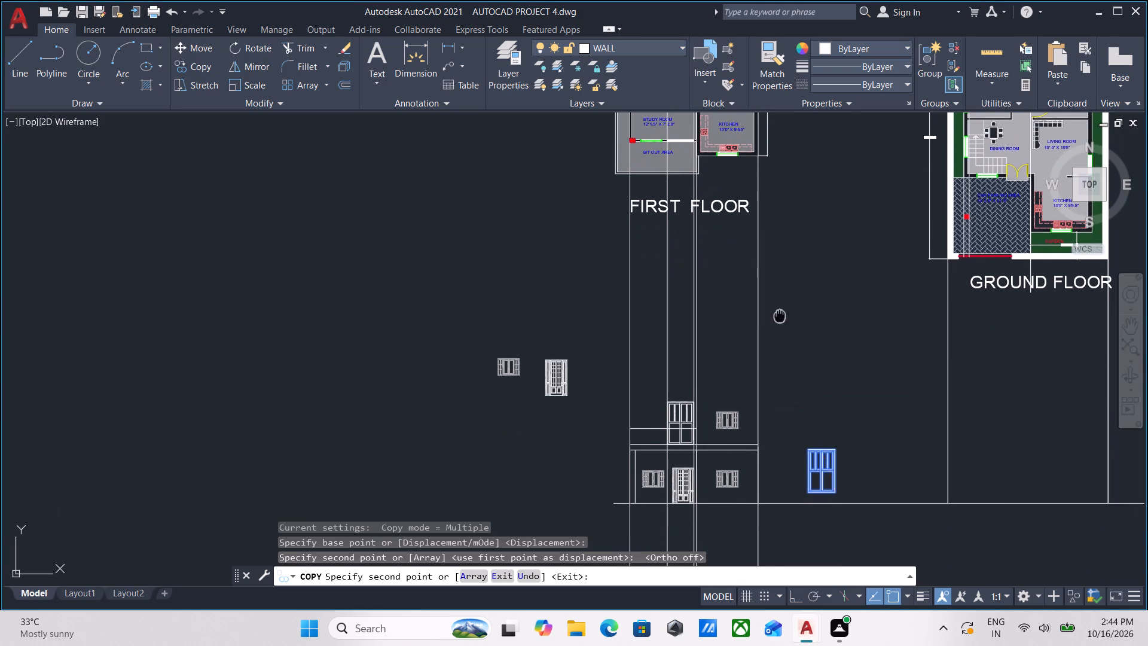
{"action": "middle_click_drag", "start_coordinate": [781, 316], "coordinate": [788, 370]}
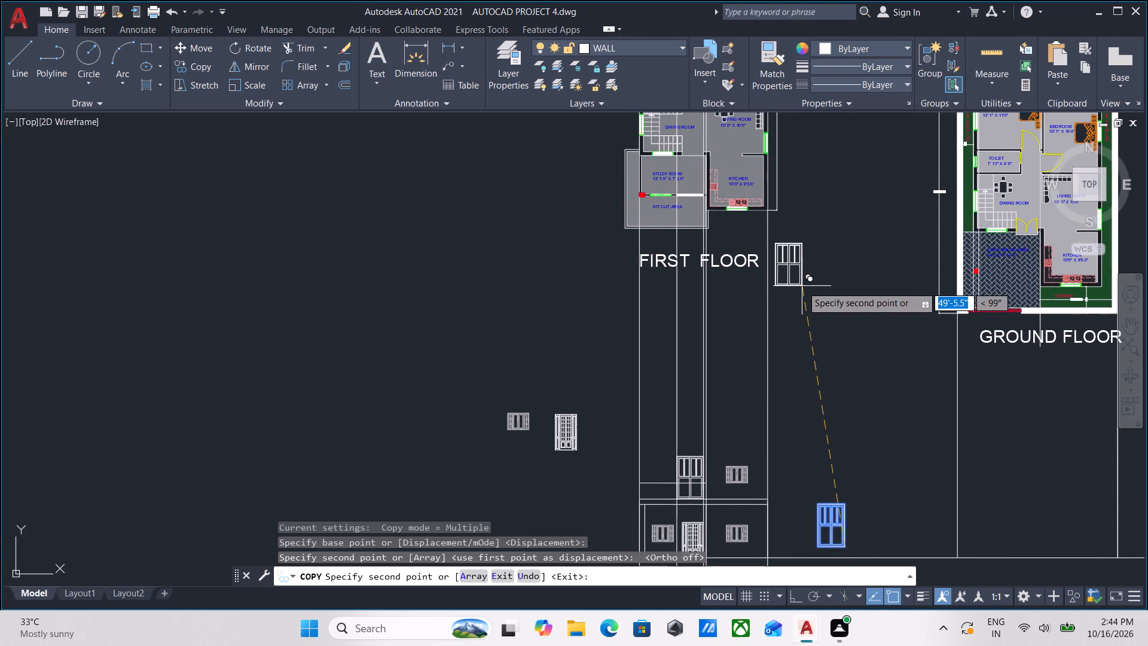
{"action": "key", "text": "Escape"}
{"action": "scroll", "coordinate": [613, 412], "scroll_direction": "up", "scroll_amount": 2}
{"action": "scroll", "coordinate": [609, 393], "scroll_direction": "down", "scroll_amount": 1}
{"action": "middle_click_drag", "start_coordinate": [618, 409], "coordinate": [649, 515]}
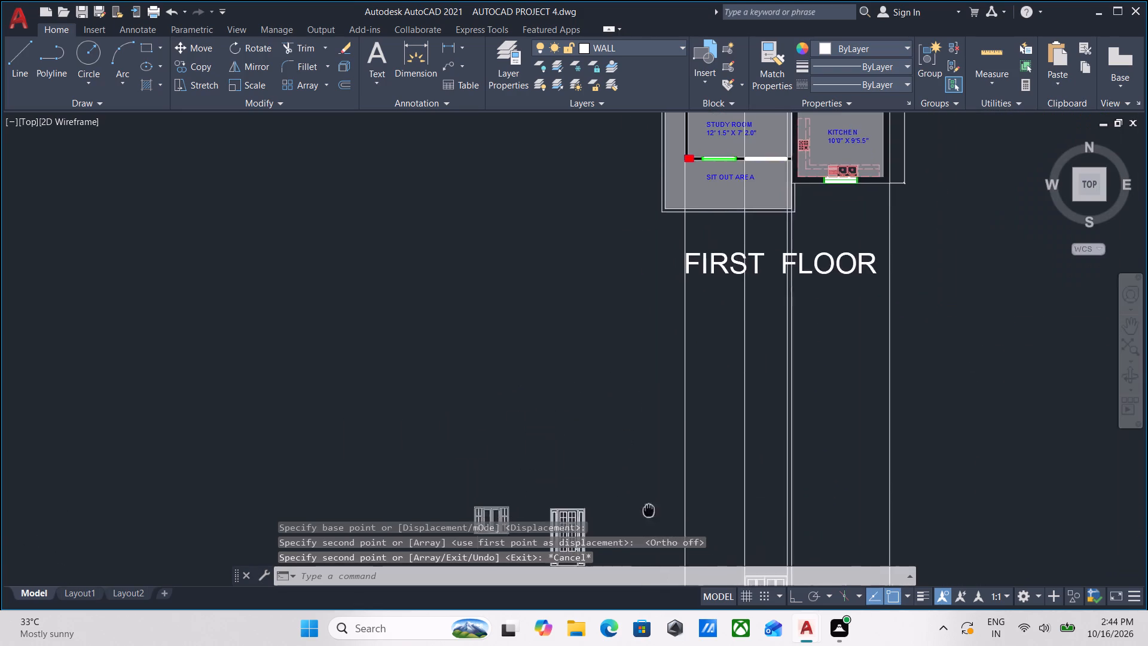
{"action": "middle_click_drag", "start_coordinate": [649, 515], "coordinate": [651, 520]}
{"action": "scroll", "coordinate": [651, 454], "scroll_direction": "down", "scroll_amount": 1}
{"action": "middle_click_drag", "start_coordinate": [651, 455], "coordinate": [652, 495]}
{"action": "middle_click_drag", "start_coordinate": [652, 464], "coordinate": [651, 431]}
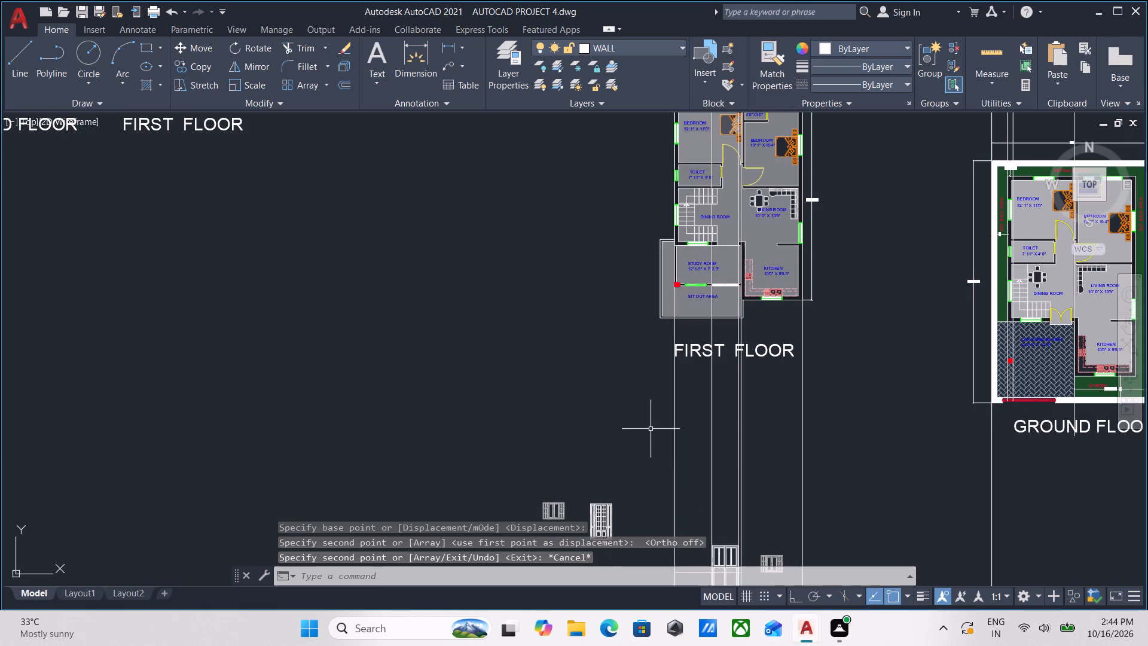
{"action": "middle_click_drag", "start_coordinate": [651, 429], "coordinate": [647, 397]}
{"action": "middle_click_drag", "start_coordinate": [647, 395], "coordinate": [637, 301]}
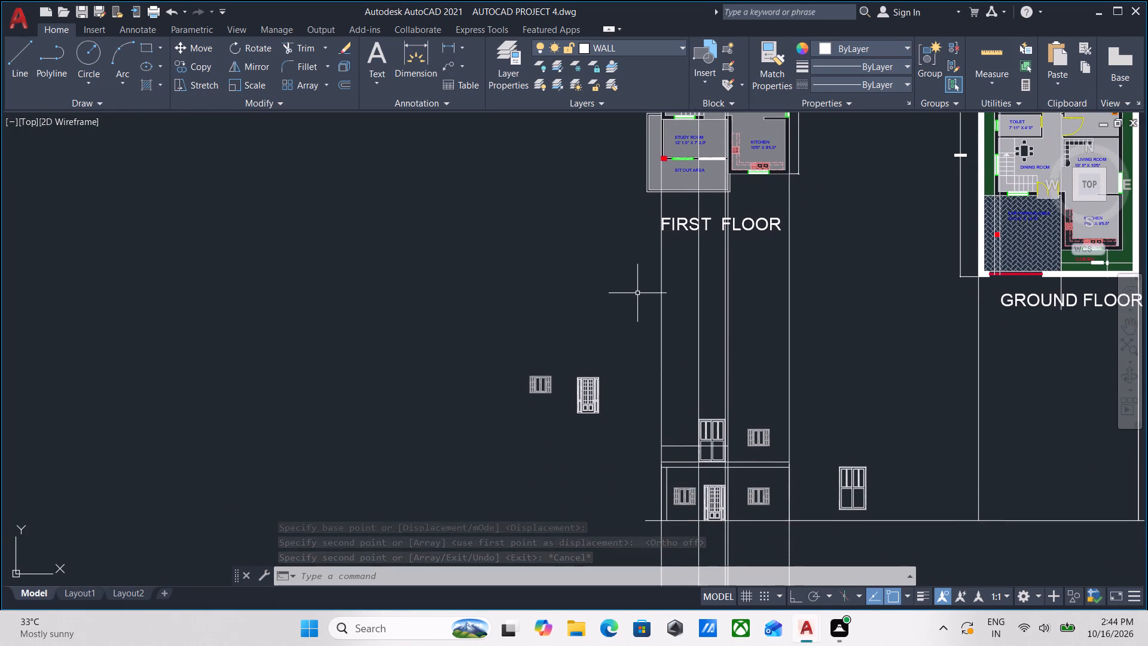
Draw a vertical construction line, with ortho on, through the outer lower-left corner of the first-floor sit-out area's outline.
{"action": "middle_click_drag", "start_coordinate": [637, 302], "coordinate": [646, 379]}
{"action": "middle_click_drag", "start_coordinate": [642, 348], "coordinate": [649, 381]}
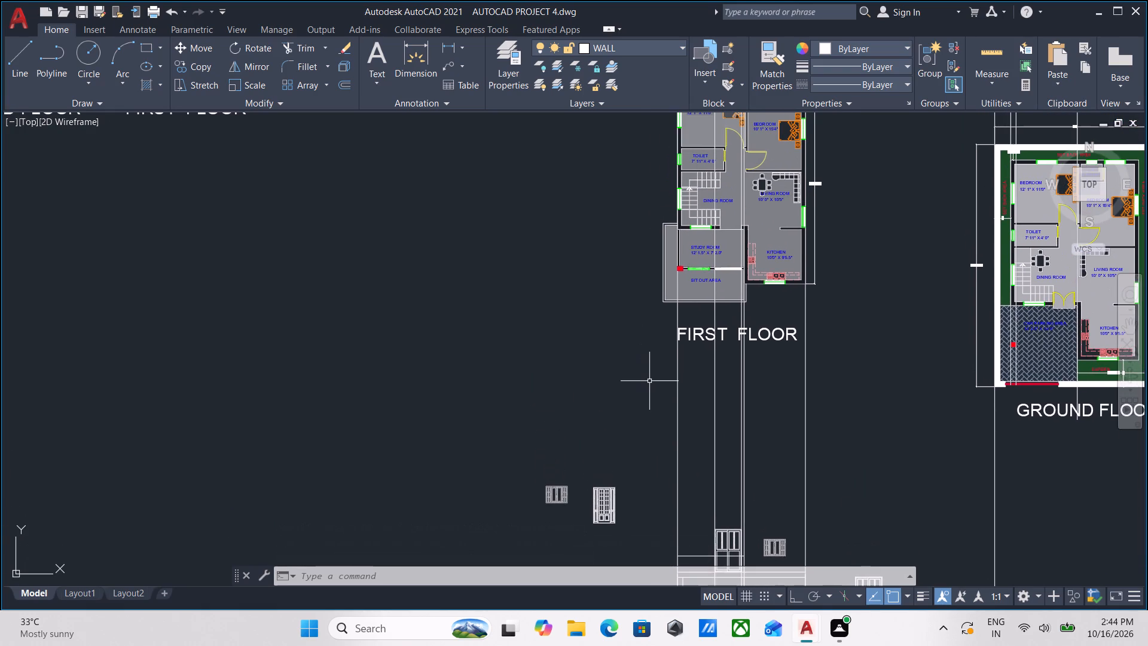
{"action": "key", "text": "x"}
{"action": "key", "text": "l"}
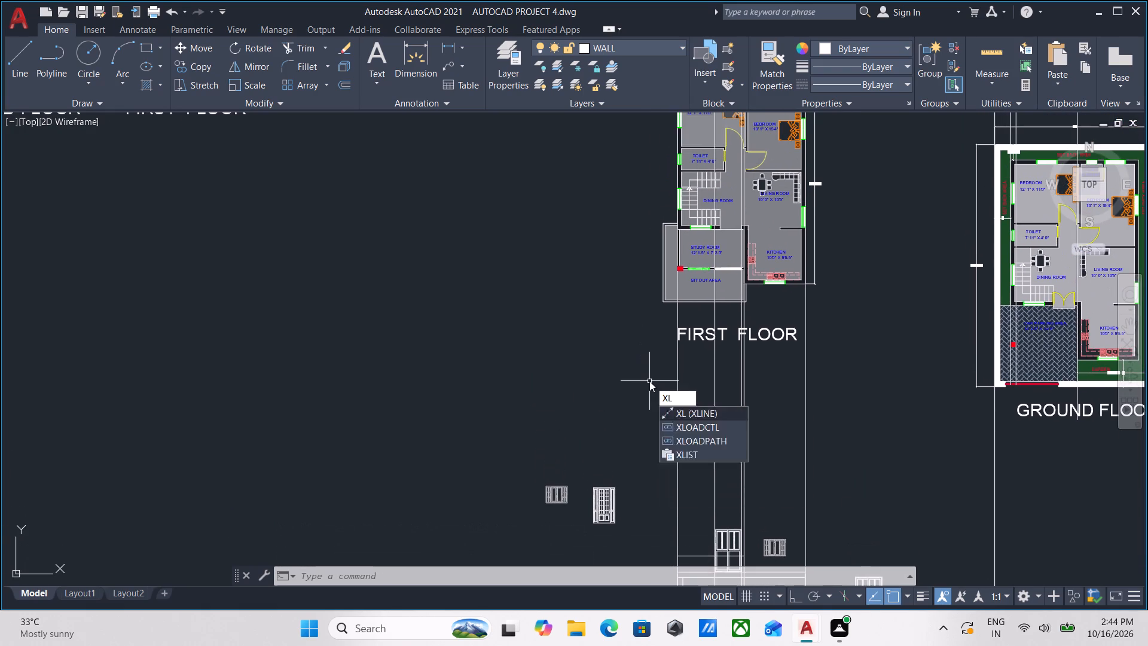
{"action": "key", "text": "Return"}
{"action": "scroll", "coordinate": [649, 298], "scroll_direction": "up", "scroll_amount": 5}
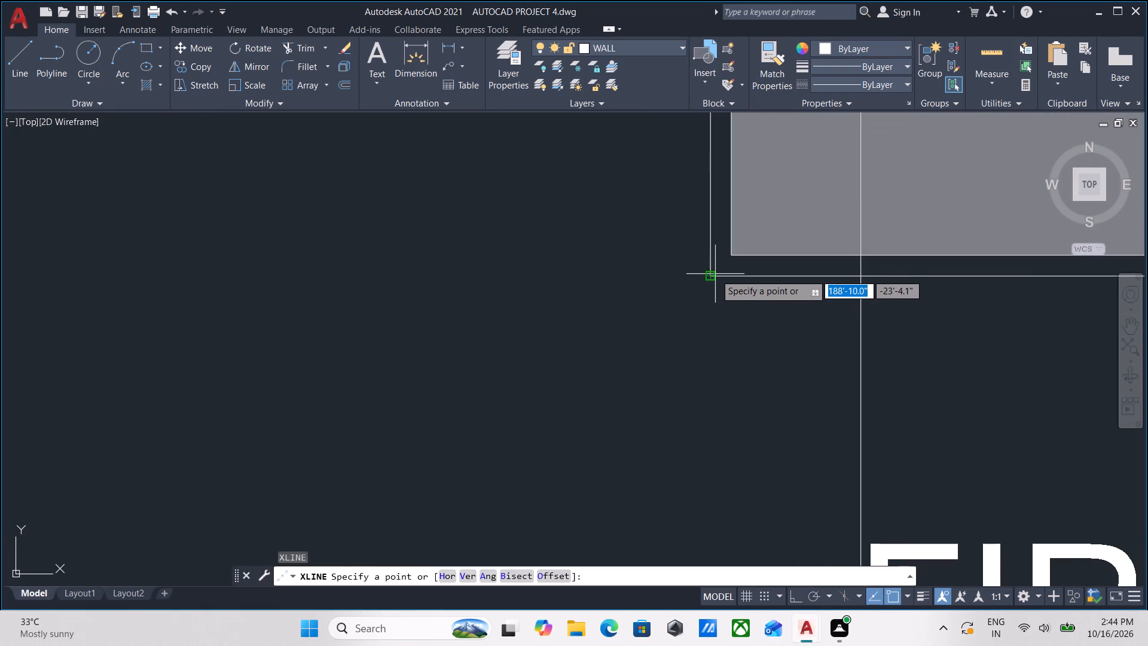
{"action": "left_click", "coordinate": [712, 275]}
{"action": "key", "text": "F8"}
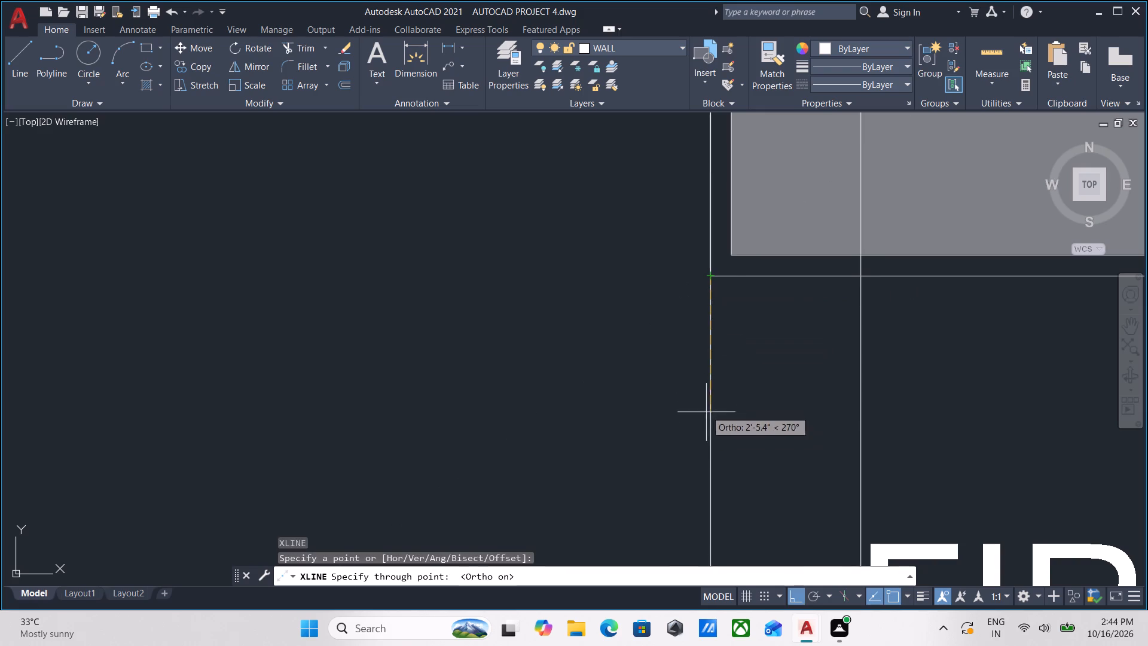
{"action": "scroll", "coordinate": [699, 447], "scroll_direction": "down", "scroll_amount": 1}
{"action": "middle_click_drag", "start_coordinate": [699, 447], "coordinate": [694, 284]}
{"action": "scroll", "coordinate": [694, 349], "scroll_direction": "down", "scroll_amount": 1}
{"action": "left_click", "coordinate": [694, 349]}
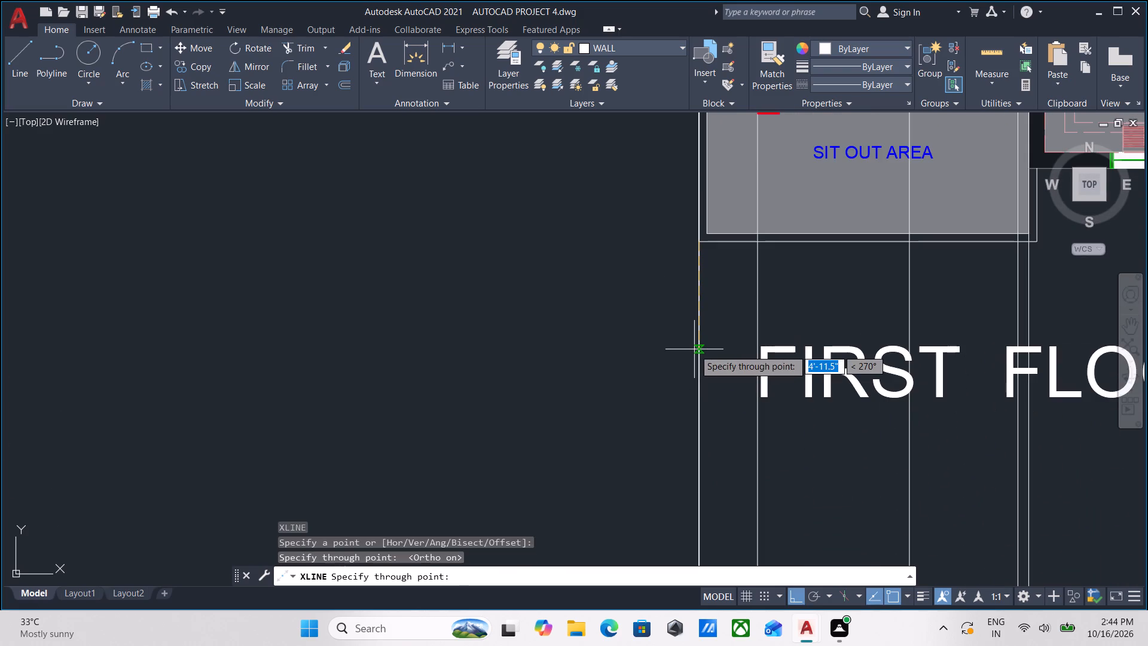
{"action": "key", "text": "Escape"}
{"action": "middle_click_drag", "start_coordinate": [719, 352], "coordinate": [696, 321]}
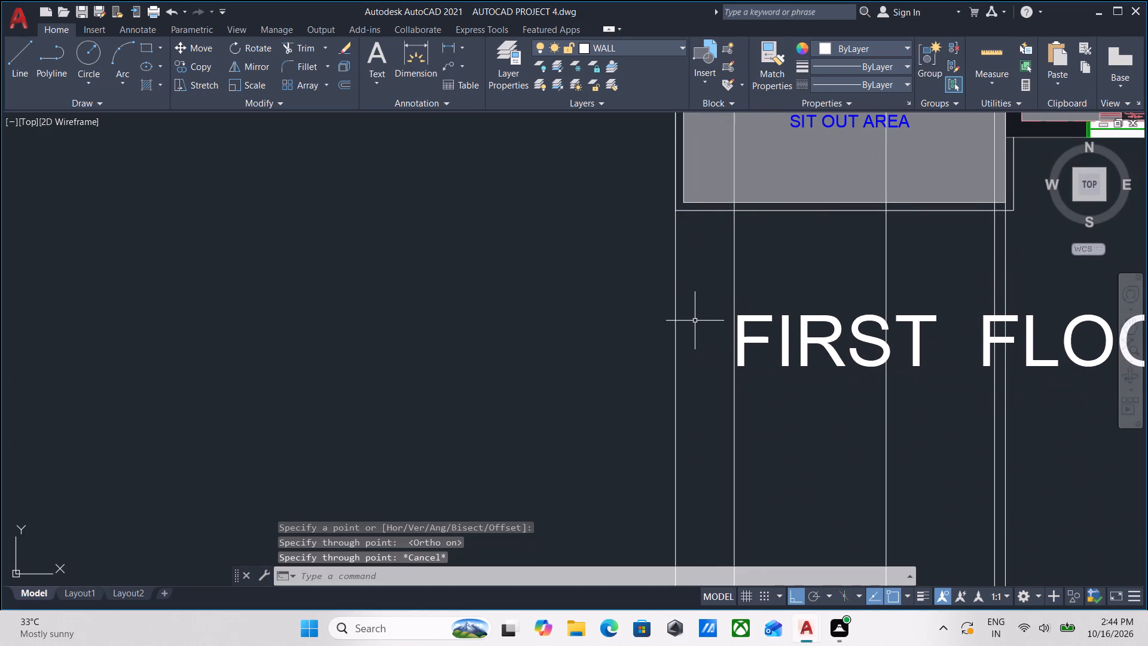
Draw a second vertical construction line through the inner lower-left corner of the sit-out area's hatched floor, down across the elevation.
{"action": "type", "text": "xk"}
{"action": "key", "text": "Escape"}
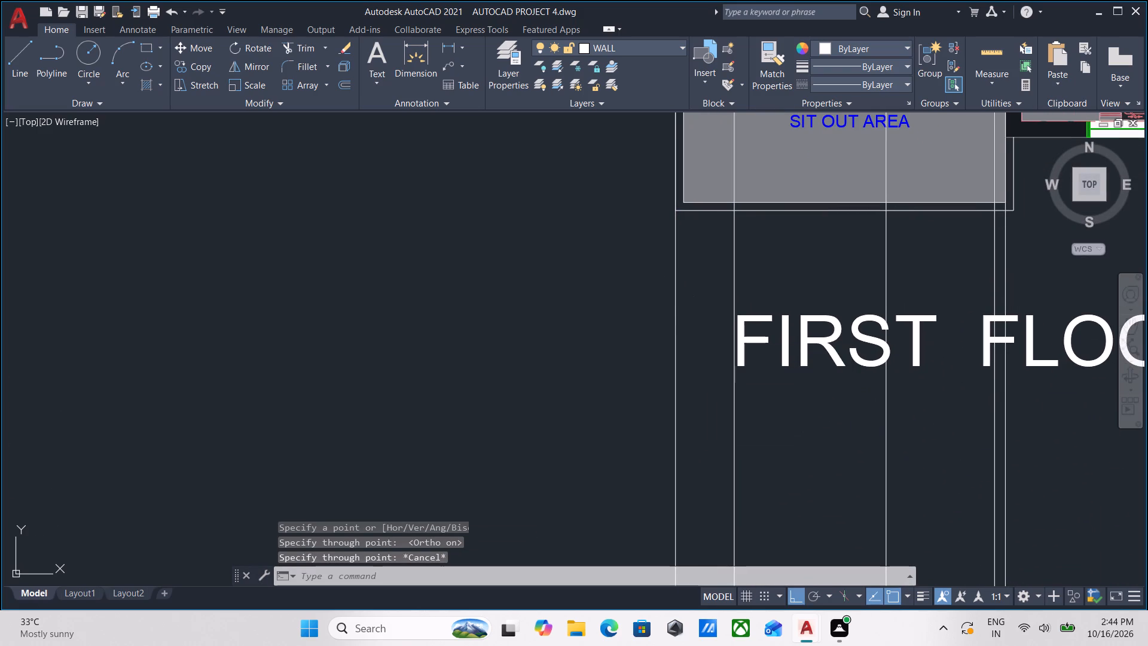
{"action": "type", "text": "xl"}
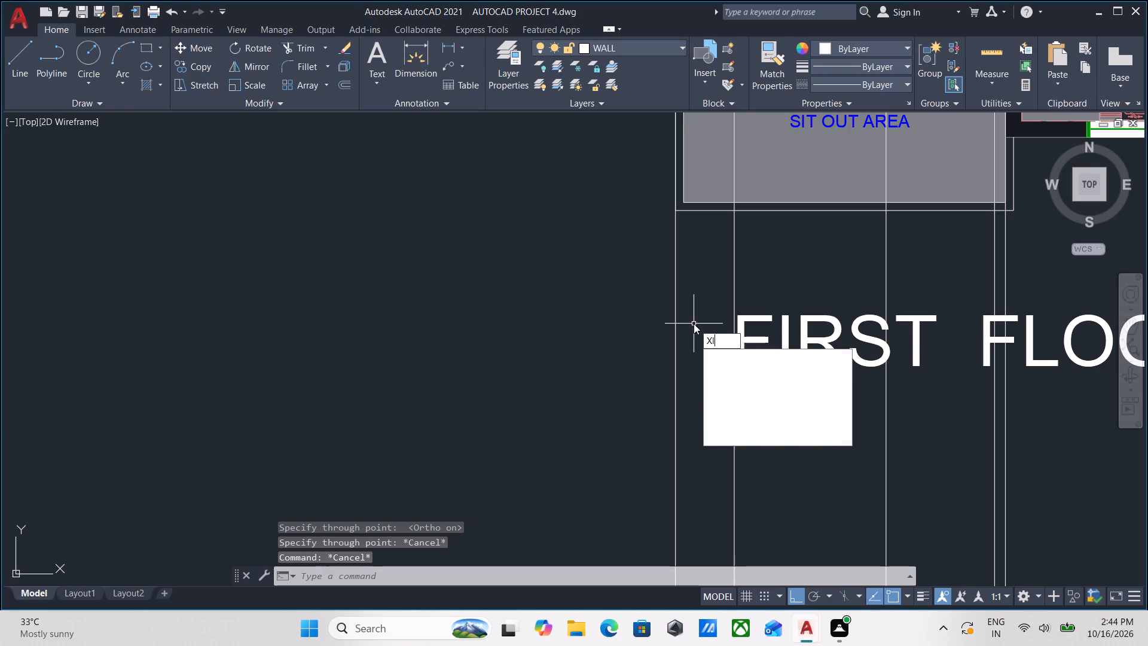
{"action": "key", "text": "Return"}
{"action": "scroll", "coordinate": [694, 324], "scroll_direction": "down", "scroll_amount": 1}
{"action": "middle_click_drag", "start_coordinate": [694, 324], "coordinate": [669, 373]}
{"action": "scroll", "coordinate": [662, 295], "scroll_direction": "up", "scroll_amount": 2}
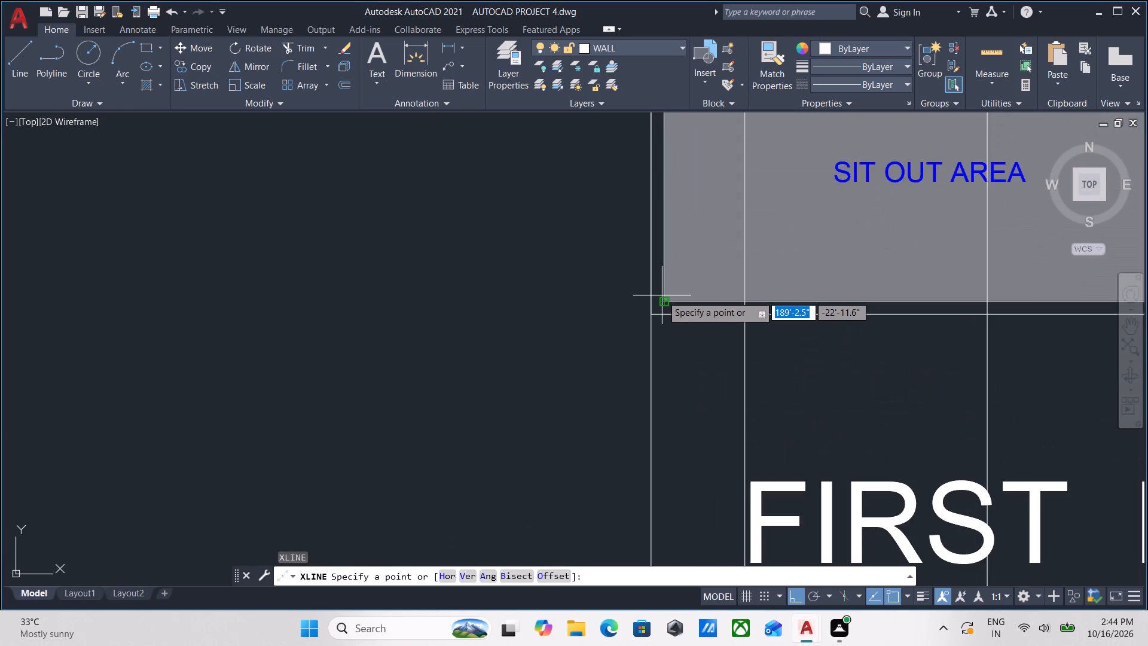
{"action": "left_click", "coordinate": [662, 295]}
{"action": "scroll", "coordinate": [670, 450], "scroll_direction": "down", "scroll_amount": 1}
{"action": "middle_click_drag", "start_coordinate": [670, 450], "coordinate": [644, 301]}
{"action": "scroll", "coordinate": [642, 343], "scroll_direction": "down", "scroll_amount": 3}
{"action": "middle_click_drag", "start_coordinate": [641, 392], "coordinate": [622, 147]}
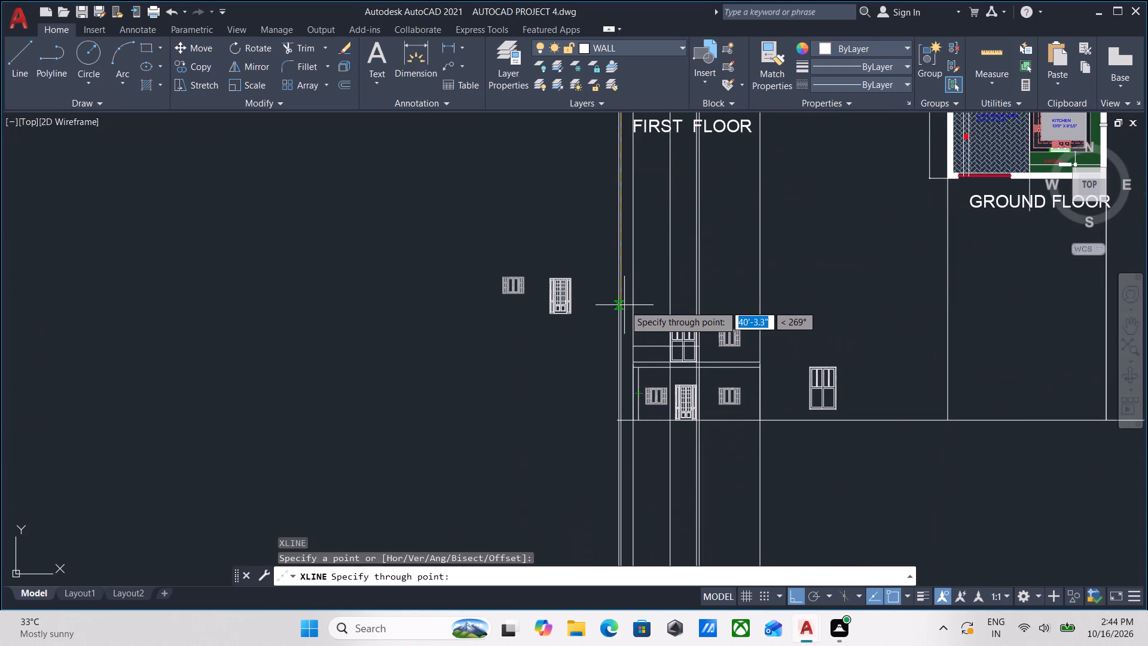
{"action": "scroll", "coordinate": [626, 329], "scroll_direction": "up", "scroll_amount": 3}
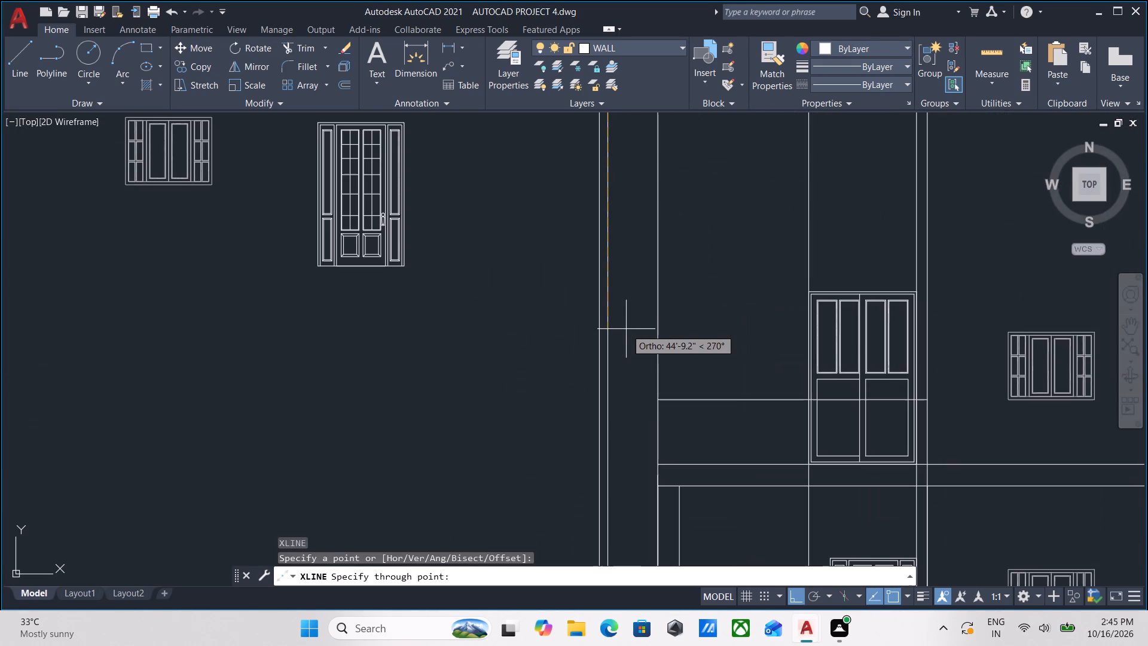
{"action": "left_click", "coordinate": [625, 355]}
{"action": "scroll", "coordinate": [625, 355], "scroll_direction": "down", "scroll_amount": 2}
{"action": "middle_click_drag", "start_coordinate": [625, 355], "coordinate": [620, 377]}
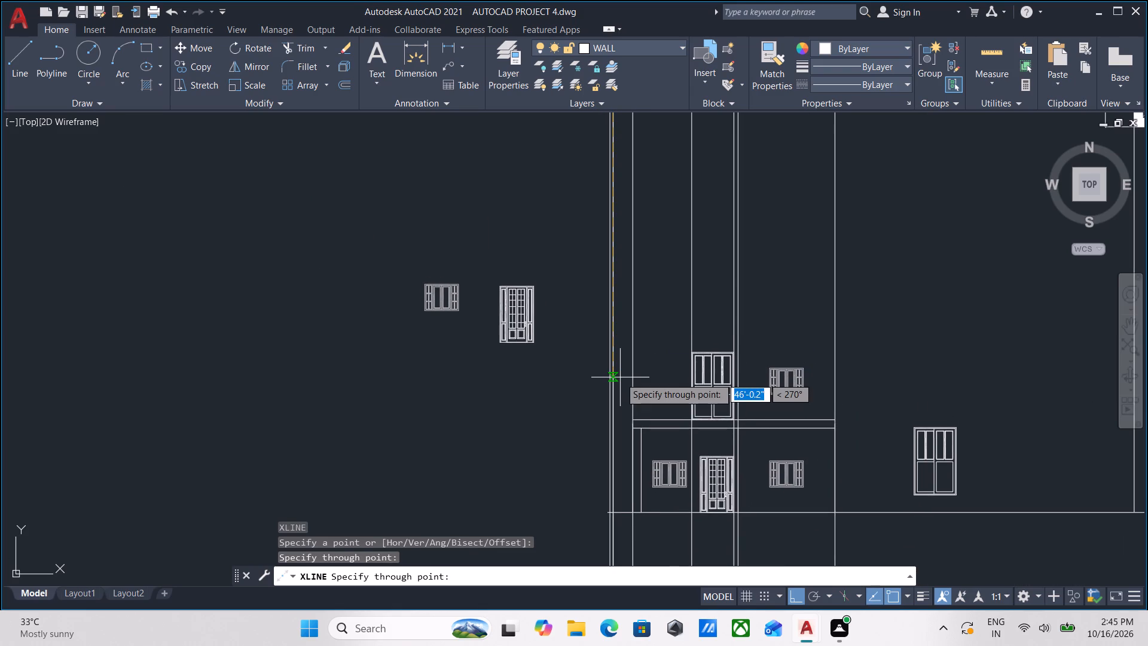
{"action": "key", "text": "Escape"}
Examine the elevation's first-floor slab and the line above it against the sit-out projection lines and the first-floor plan.
{"action": "scroll", "coordinate": [631, 442], "scroll_direction": "up", "scroll_amount": 2}
{"action": "middle_click", "coordinate": [630, 434]}
{"action": "scroll", "coordinate": [632, 429], "scroll_direction": "down", "scroll_amount": 1}
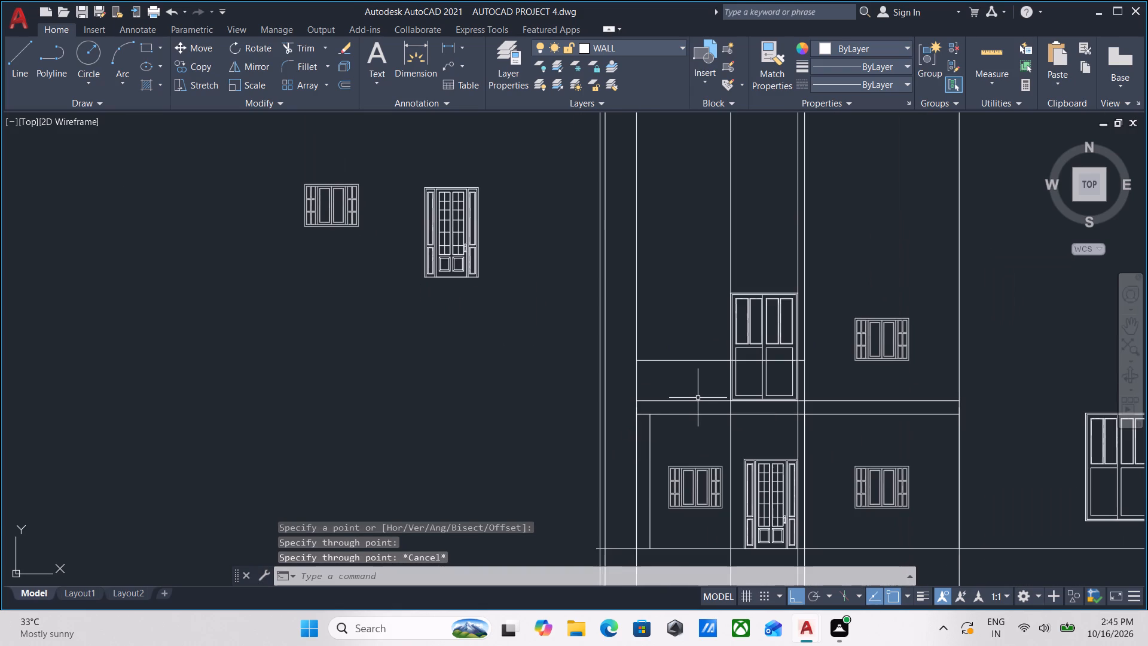
{"action": "scroll", "coordinate": [633, 411], "scroll_direction": "up", "scroll_amount": 2}
{"action": "middle_click_drag", "start_coordinate": [667, 397], "coordinate": [599, 422]}
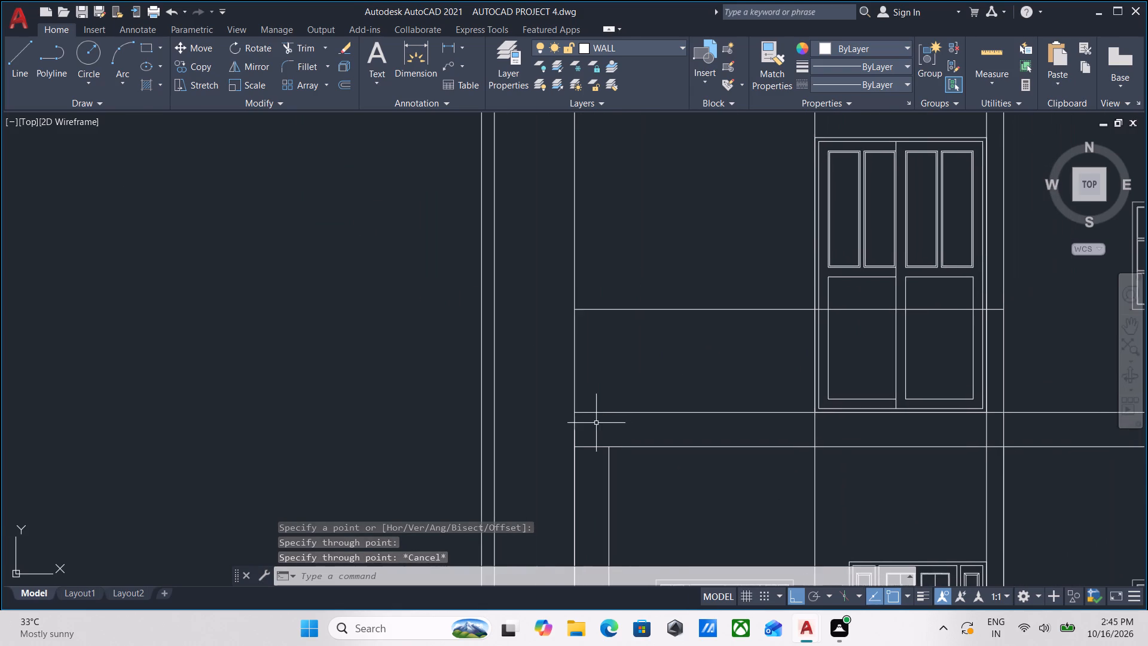
{"action": "scroll", "coordinate": [602, 418], "scroll_direction": "down", "scroll_amount": 1}
{"action": "middle_click_drag", "start_coordinate": [602, 418], "coordinate": [647, 407]}
{"action": "scroll", "coordinate": [615, 373], "scroll_direction": "down", "scroll_amount": 1}
{"action": "middle_click_drag", "start_coordinate": [615, 373], "coordinate": [598, 425]}
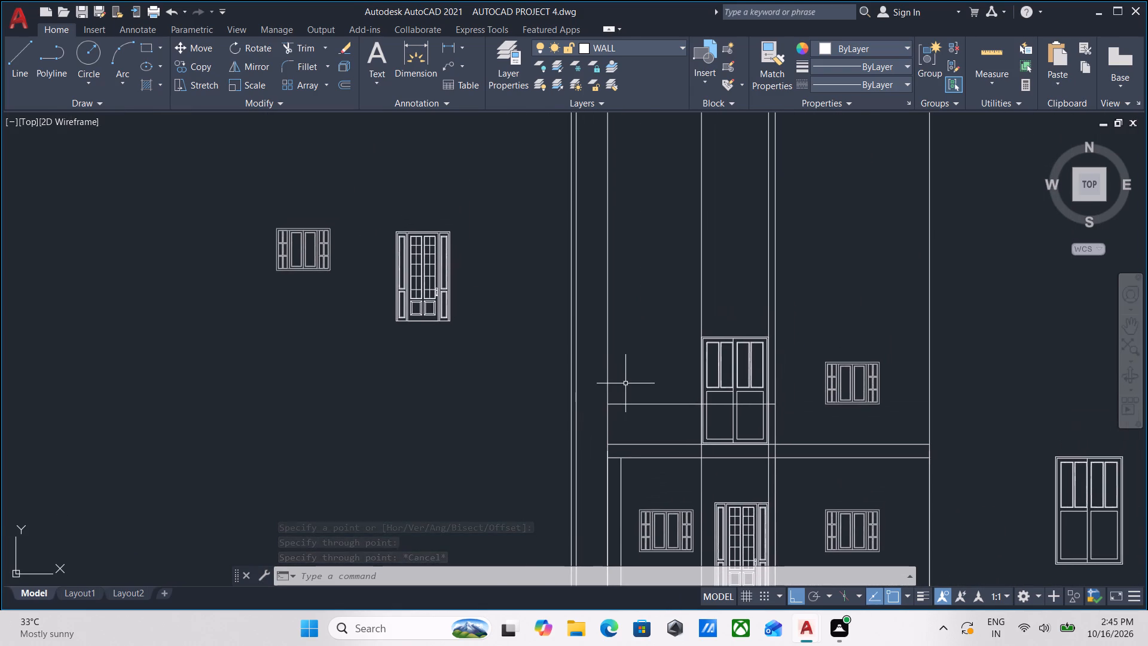
{"action": "scroll", "coordinate": [624, 407], "scroll_direction": "up", "scroll_amount": 1}
{"action": "middle_click_drag", "start_coordinate": [624, 412], "coordinate": [632, 447]}
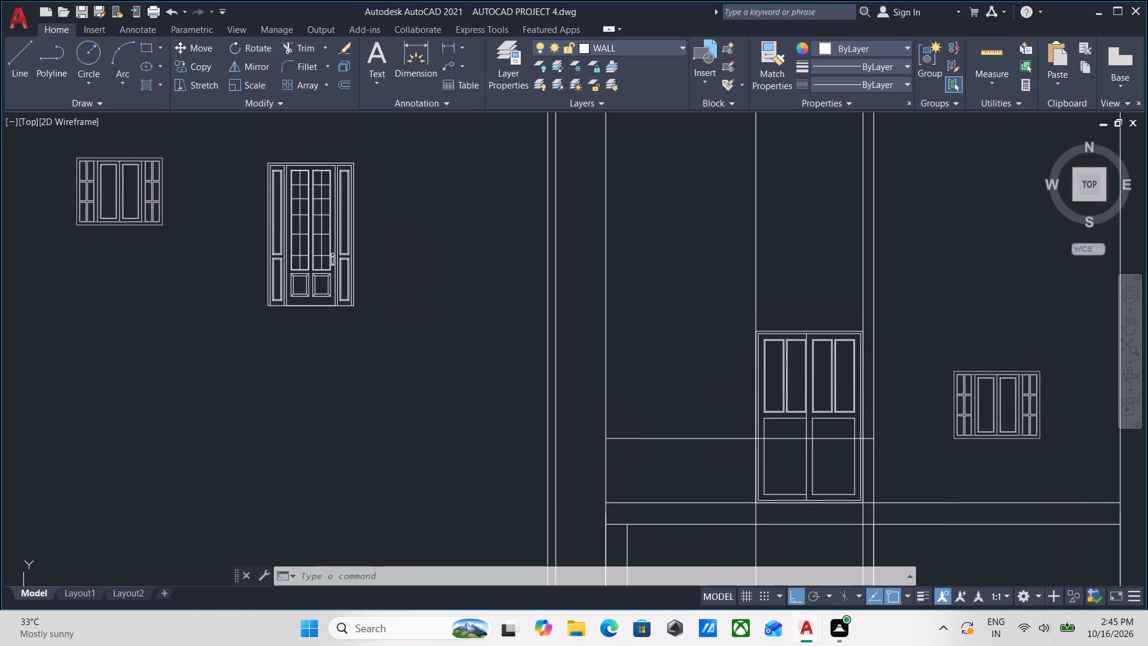
{"action": "scroll", "coordinate": [632, 447], "scroll_direction": "down", "scroll_amount": 2}
{"action": "middle_click_drag", "start_coordinate": [633, 447], "coordinate": [641, 498]}
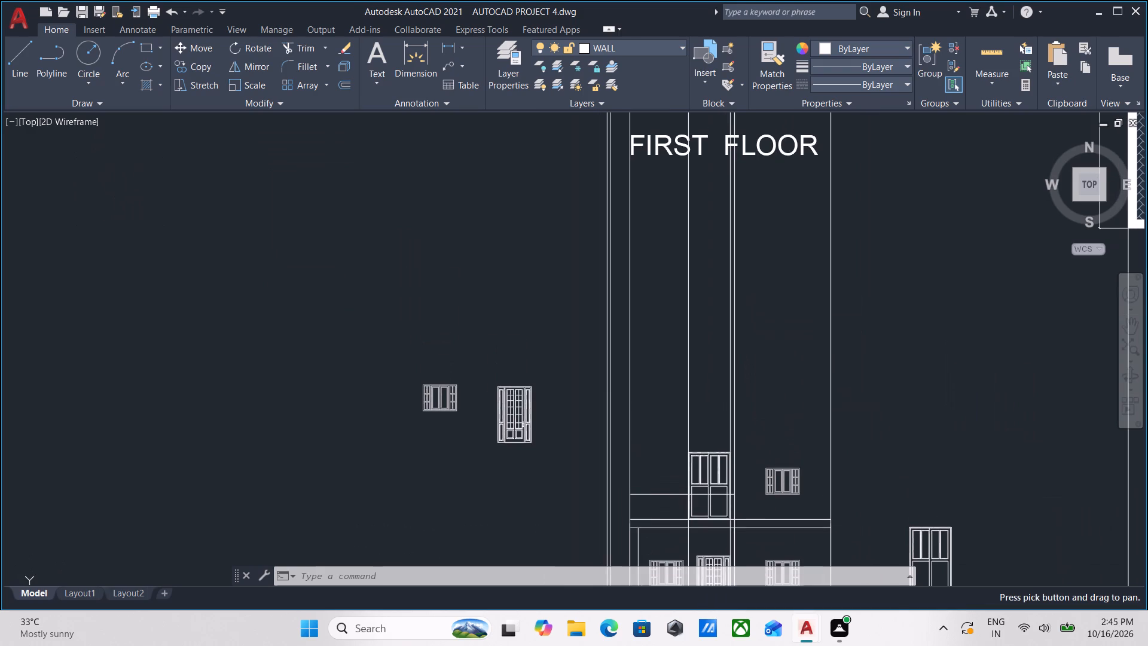
{"action": "scroll", "coordinate": [641, 503], "scroll_direction": "up", "scroll_amount": 2}
{"action": "scroll", "coordinate": [641, 503], "scroll_direction": "down", "scroll_amount": 3}
{"action": "middle_click_drag", "start_coordinate": [645, 476], "coordinate": [645, 532]}
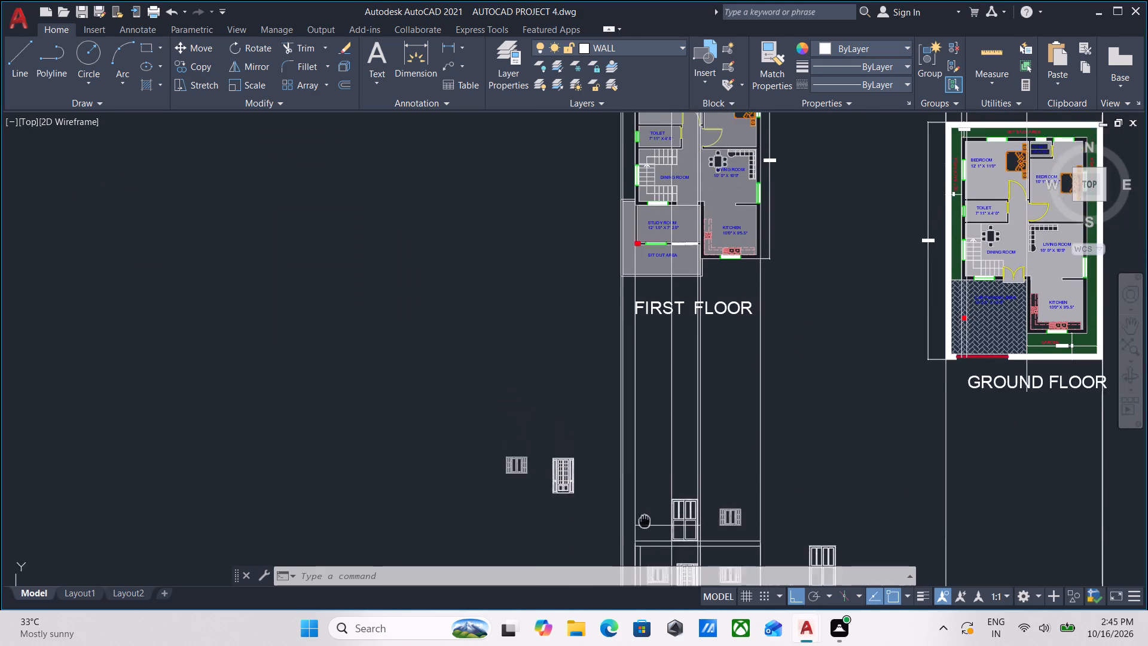
{"action": "middle_click_drag", "start_coordinate": [645, 532], "coordinate": [645, 535]}
{"action": "middle_click_drag", "start_coordinate": [643, 499], "coordinate": [618, 400]}
{"action": "scroll", "coordinate": [618, 432], "scroll_direction": "up", "scroll_amount": 1}
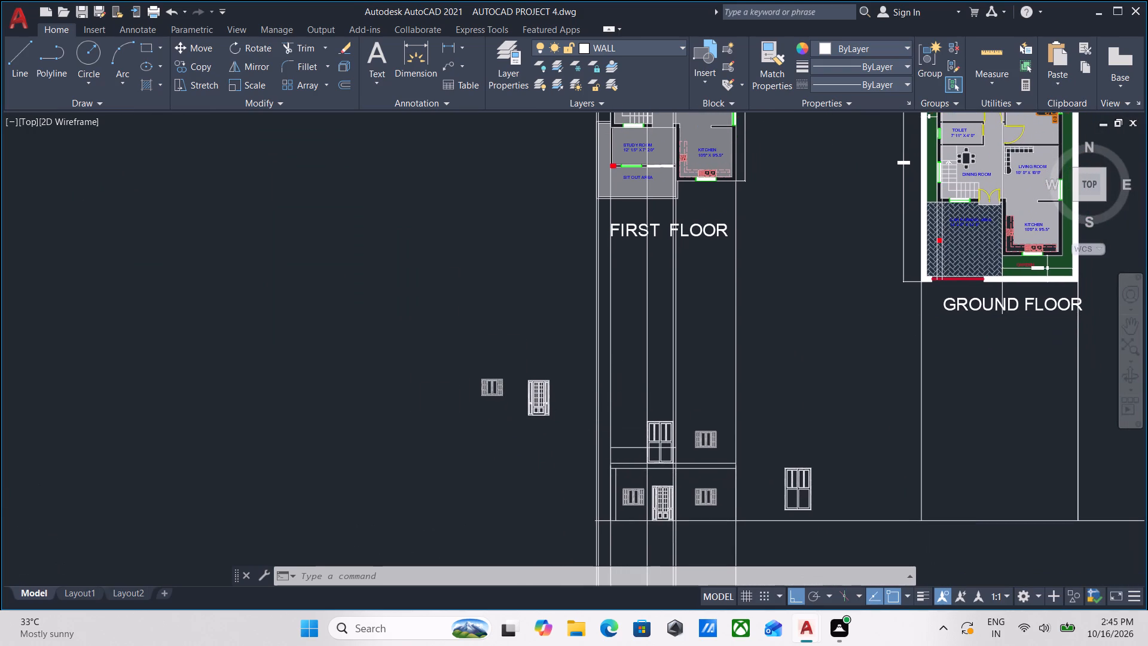
{"action": "scroll", "coordinate": [618, 432], "scroll_direction": "up", "scroll_amount": 1}
{"action": "scroll", "coordinate": [620, 431], "scroll_direction": "down", "scroll_amount": 1}
{"action": "middle_click_drag", "start_coordinate": [620, 431], "coordinate": [636, 403]}
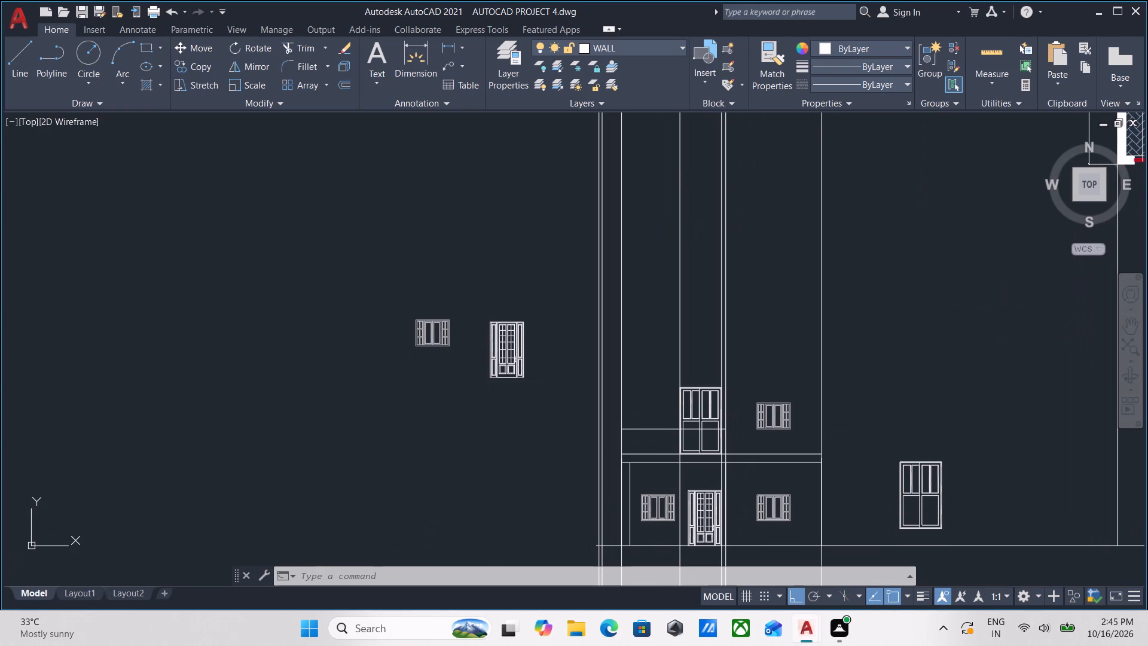
{"action": "scroll", "coordinate": [636, 403], "scroll_direction": "up", "scroll_amount": 2}
{"action": "scroll", "coordinate": [634, 403], "scroll_direction": "down", "scroll_amount": 1}
{"action": "middle_click_drag", "start_coordinate": [634, 403], "coordinate": [634, 437]}
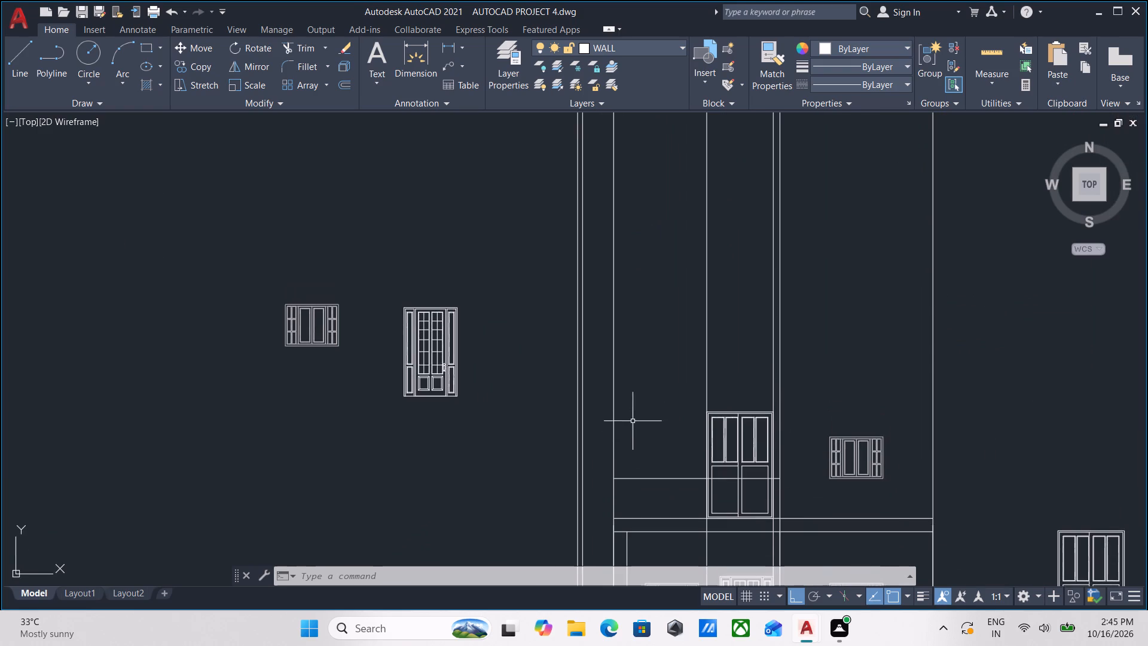
{"action": "scroll", "coordinate": [635, 408], "scroll_direction": "down", "scroll_amount": 1}
{"action": "middle_click_drag", "start_coordinate": [635, 408], "coordinate": [632, 443]}
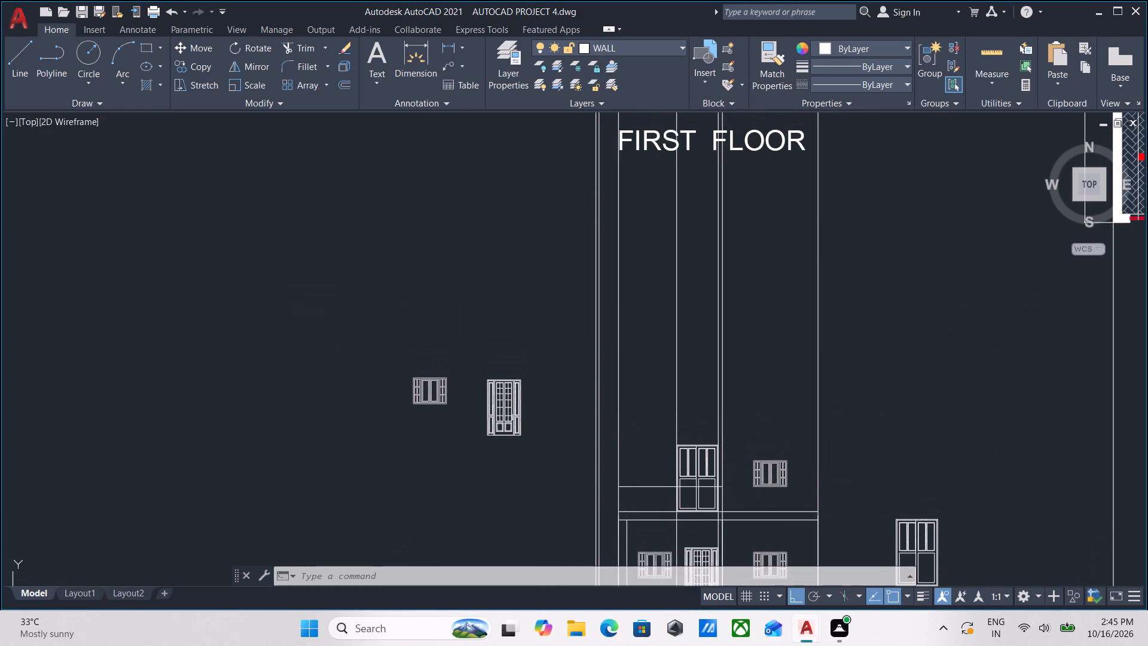
{"action": "scroll", "coordinate": [632, 443], "scroll_direction": "up", "scroll_amount": 1}
{"action": "middle_click_drag", "start_coordinate": [632, 443], "coordinate": [628, 464]}
{"action": "scroll", "coordinate": [630, 459], "scroll_direction": "down", "scroll_amount": 1}
{"action": "middle_click_drag", "start_coordinate": [645, 426], "coordinate": [645, 426]}
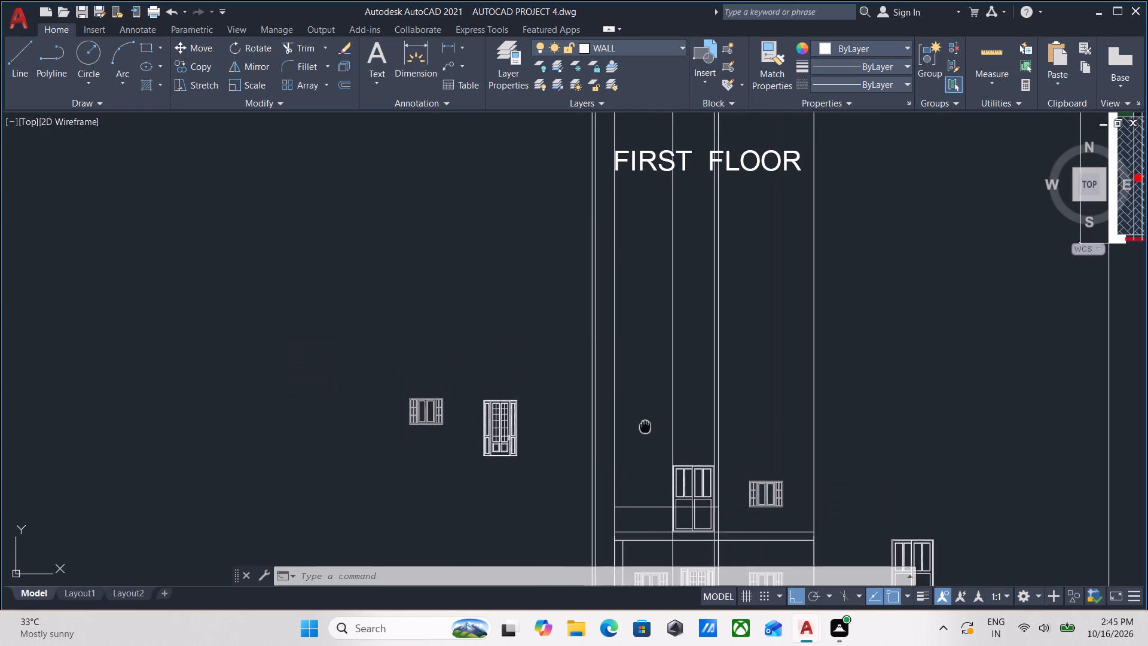
{"action": "middle_click_drag", "start_coordinate": [645, 426], "coordinate": [649, 476]}
{"action": "scroll", "coordinate": [648, 449], "scroll_direction": "down", "scroll_amount": 2}
{"action": "middle_click_drag", "start_coordinate": [648, 446], "coordinate": [647, 375]}
{"action": "scroll", "coordinate": [642, 453], "scroll_direction": "up", "scroll_amount": 2}
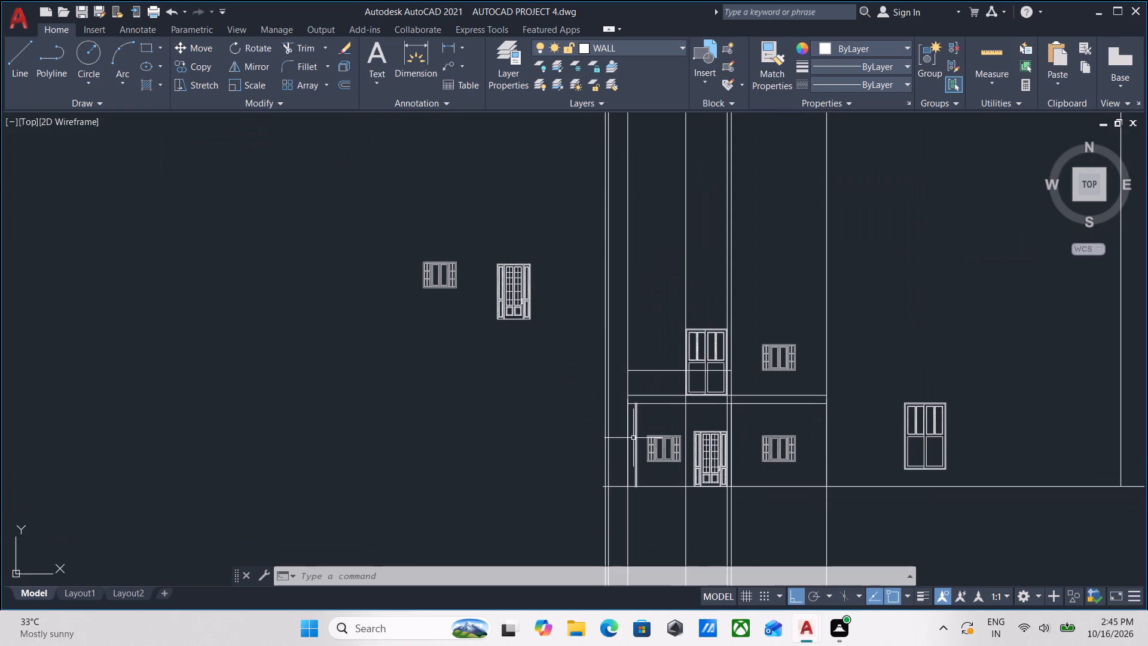
{"action": "middle_click_drag", "start_coordinate": [631, 435], "coordinate": [632, 453]}
{"action": "middle_click_drag", "start_coordinate": [630, 413], "coordinate": [628, 450]}
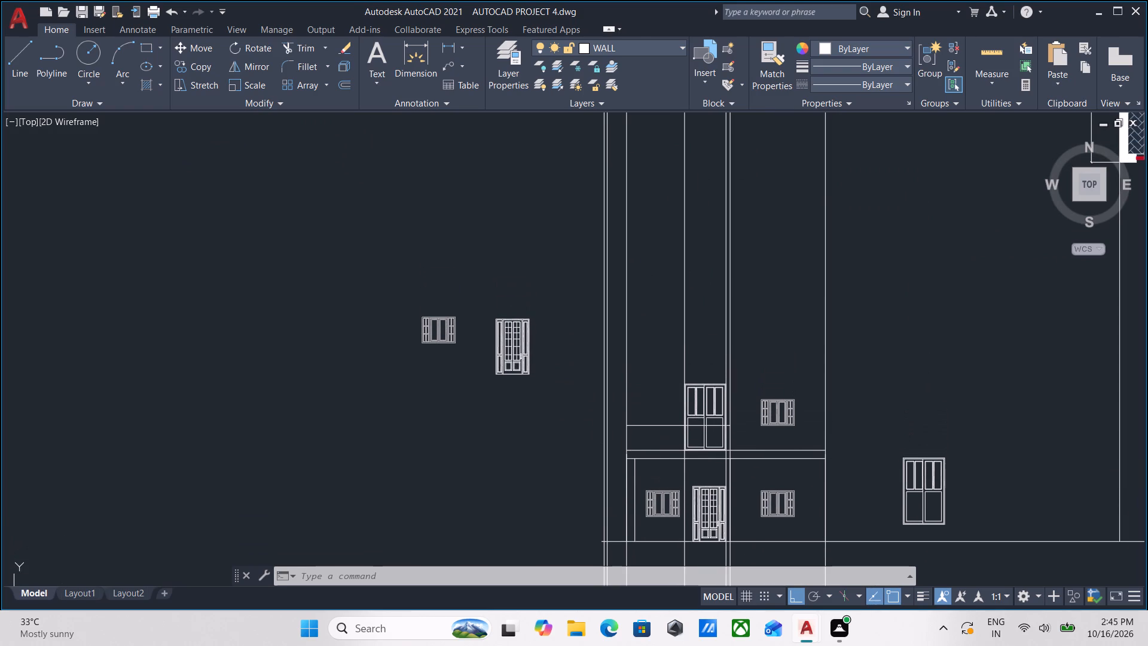
Extend the slab's top and bottom lines and the horizontal line crossing the first-floor door westward to the inner sit-out construction line.
{"action": "type", "text": "ex"}
{"action": "key", "text": "Return"}
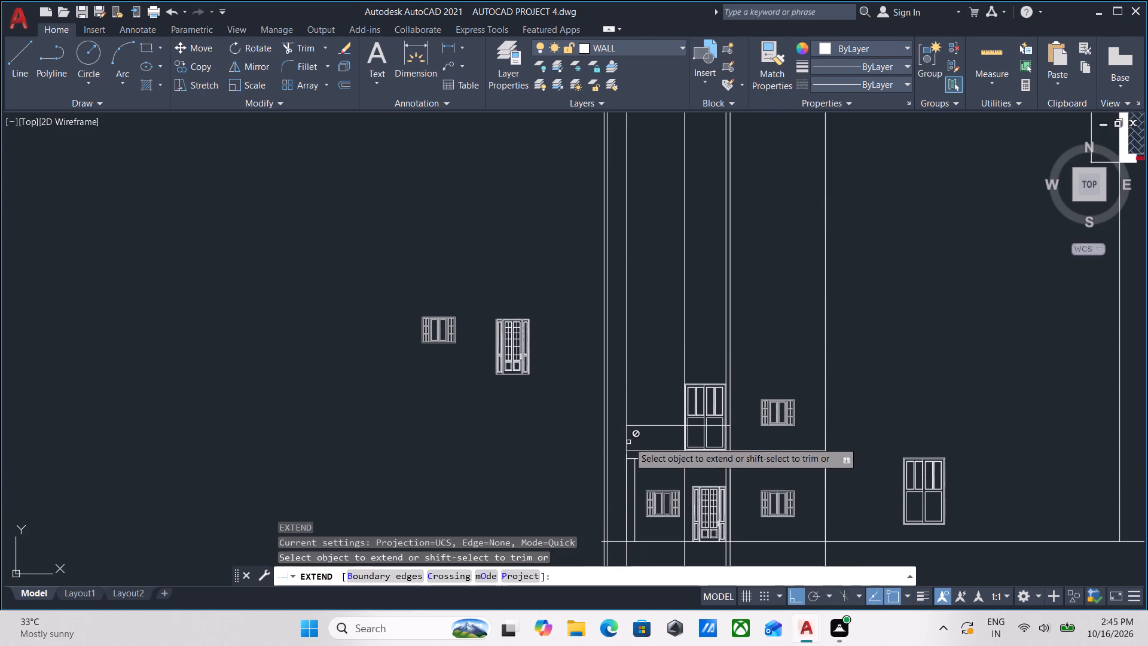
{"action": "scroll", "coordinate": [628, 441], "scroll_direction": "up", "scroll_amount": 2}
{"action": "left_click", "coordinate": [649, 407]}
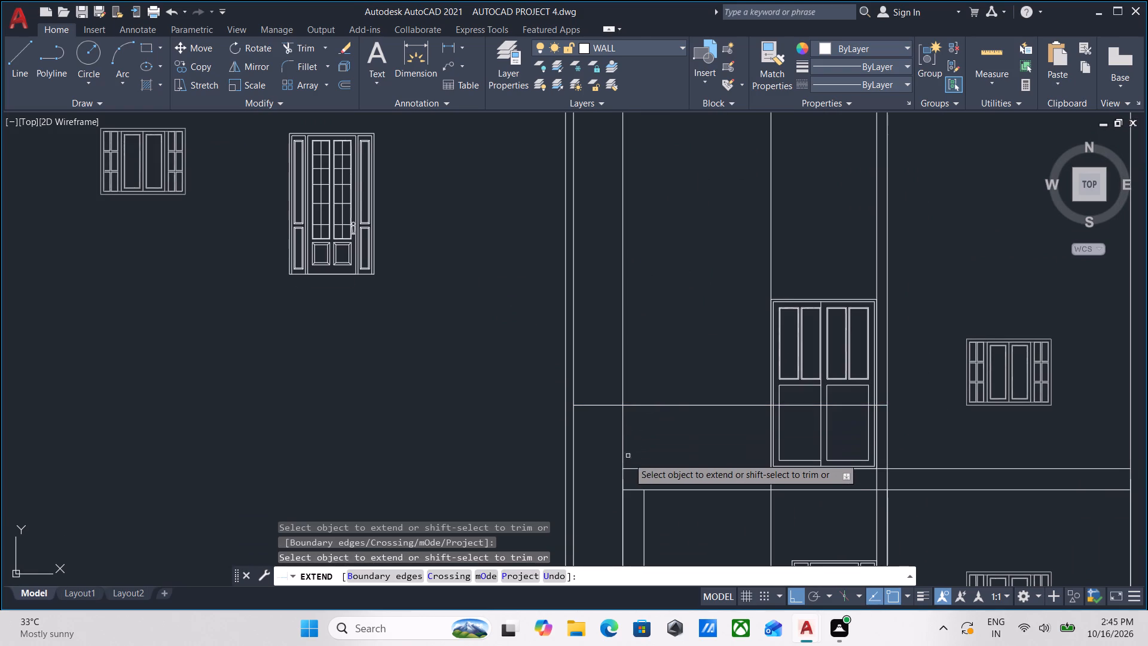
{"action": "left_click", "coordinate": [639, 470]}
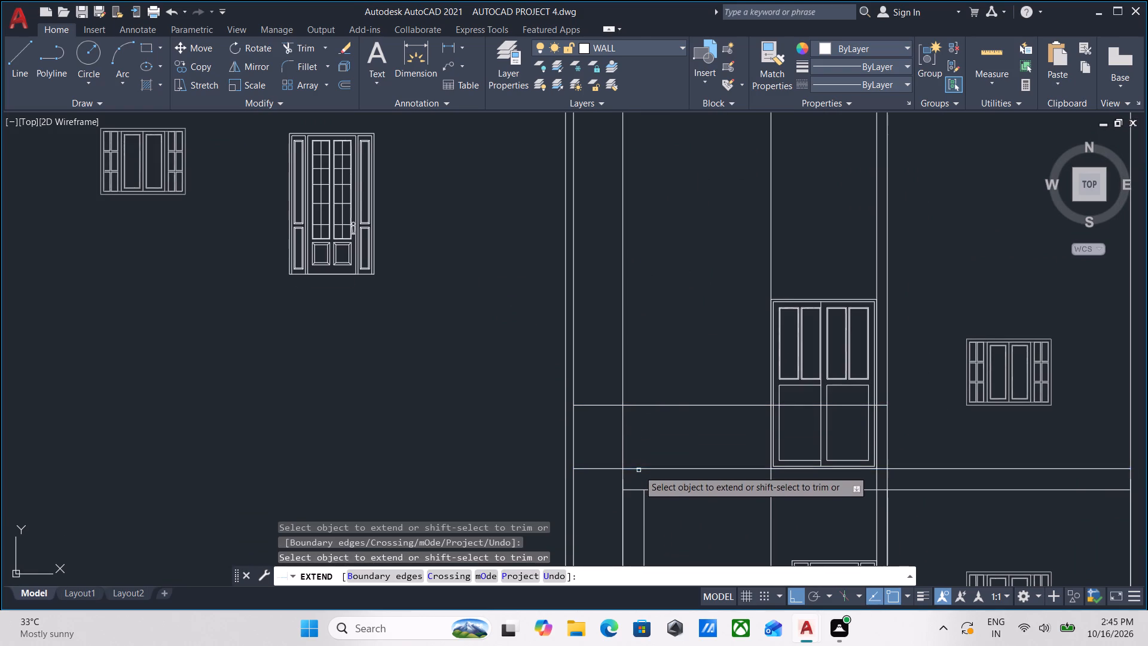
{"action": "middle_click_drag", "start_coordinate": [640, 434], "coordinate": [642, 444]}
{"action": "scroll", "coordinate": [640, 434], "scroll_direction": "down", "scroll_amount": 1}
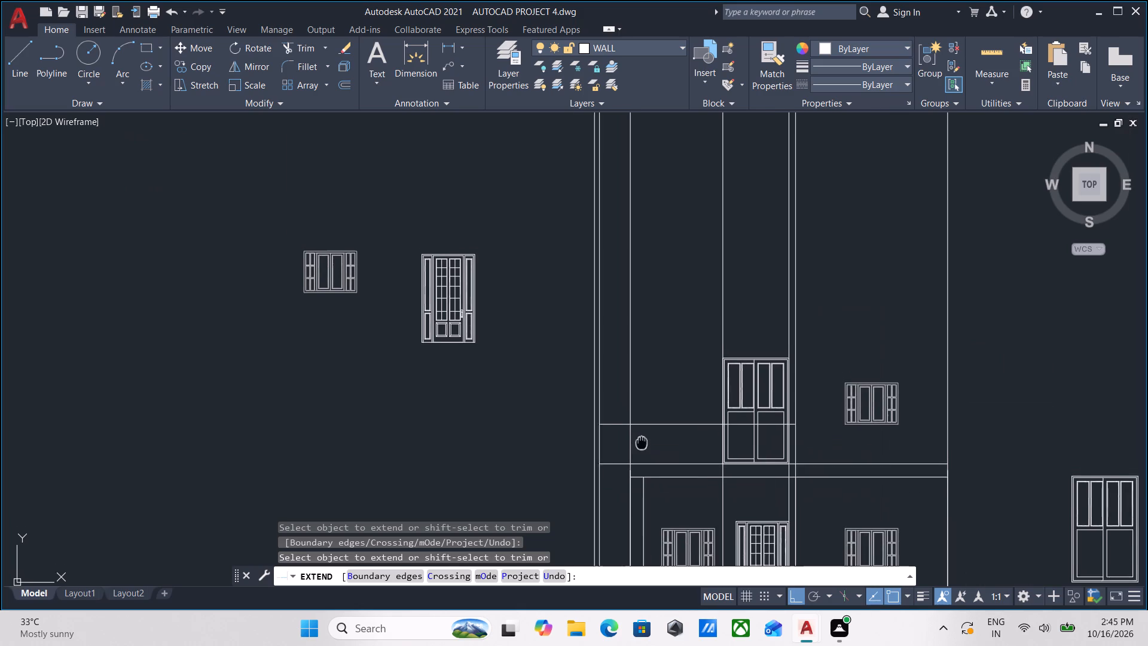
{"action": "middle_click_drag", "start_coordinate": [642, 444], "coordinate": [642, 447]}
{"action": "middle_click_drag", "start_coordinate": [642, 447], "coordinate": [652, 406]}
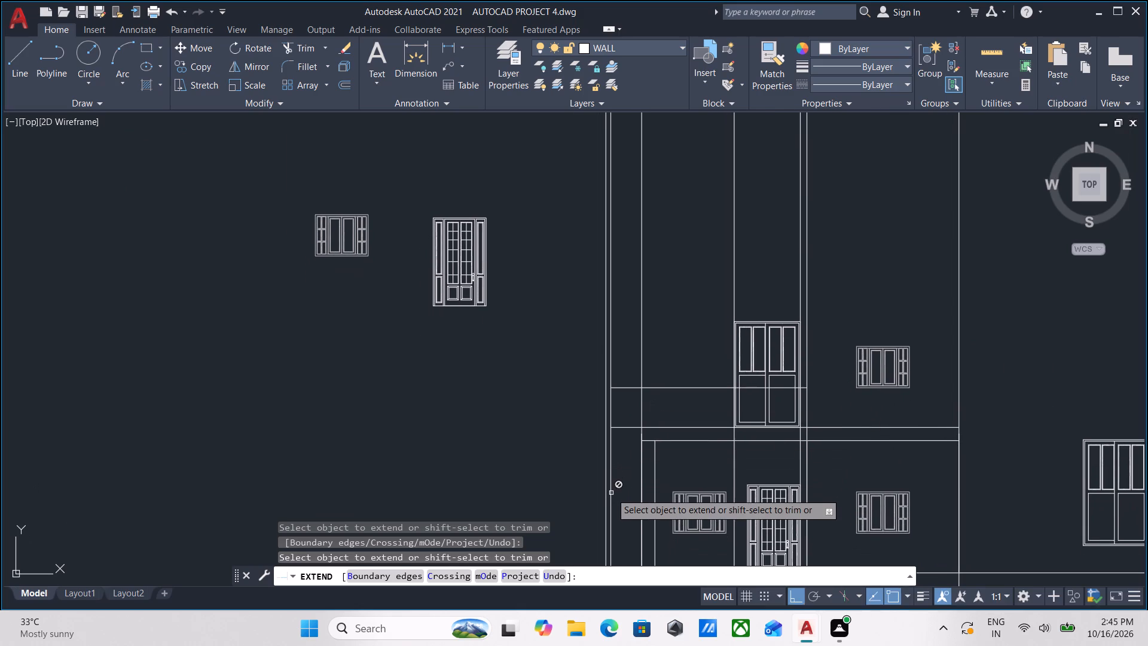
{"action": "left_click", "coordinate": [679, 441]}
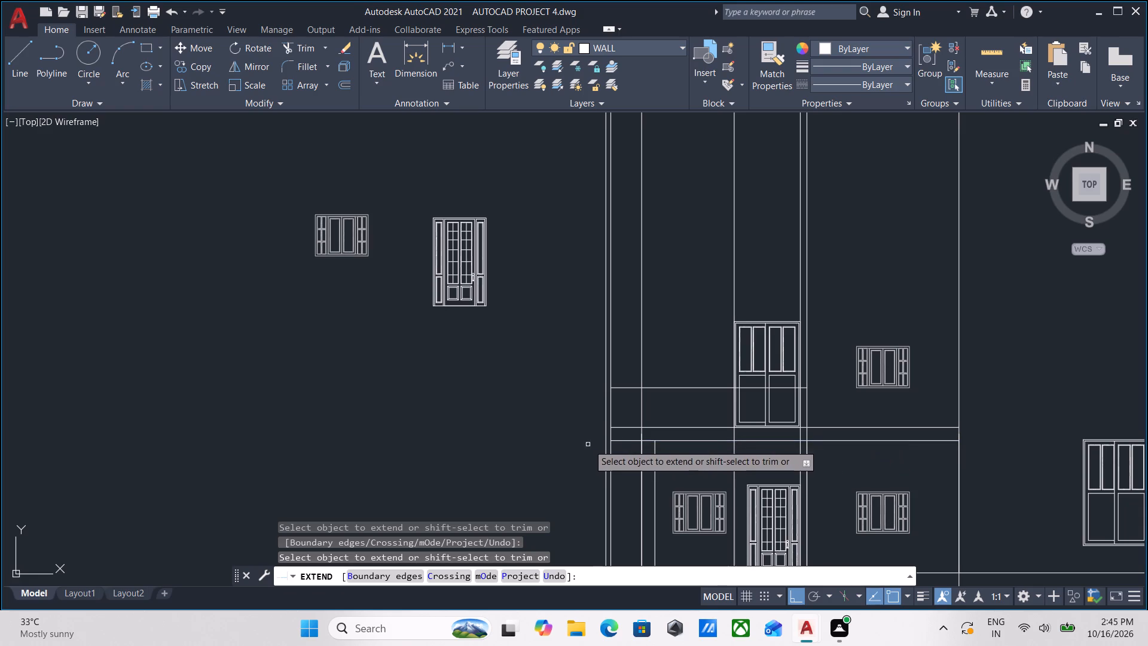
Extend the same three horizontal lines further west to the outer sit-out construction line and end the Extend command.
{"action": "middle_click_drag", "start_coordinate": [593, 441], "coordinate": [596, 390]}
{"action": "left_click", "coordinate": [622, 389]}
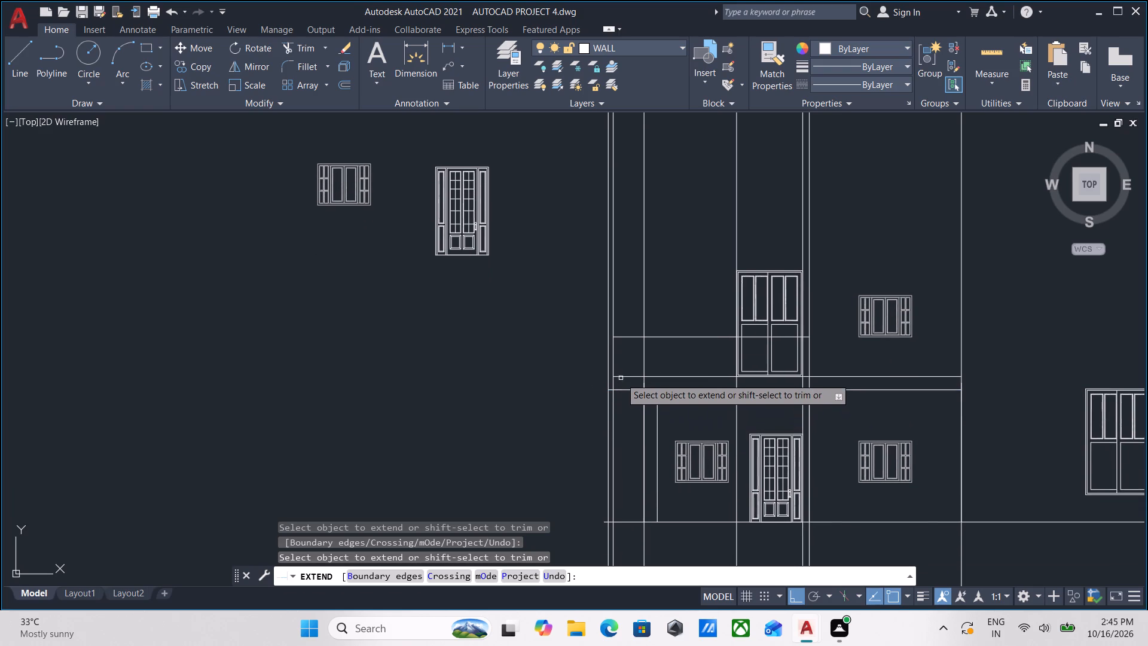
{"action": "left_click", "coordinate": [621, 377]}
{"action": "left_click", "coordinate": [626, 340]}
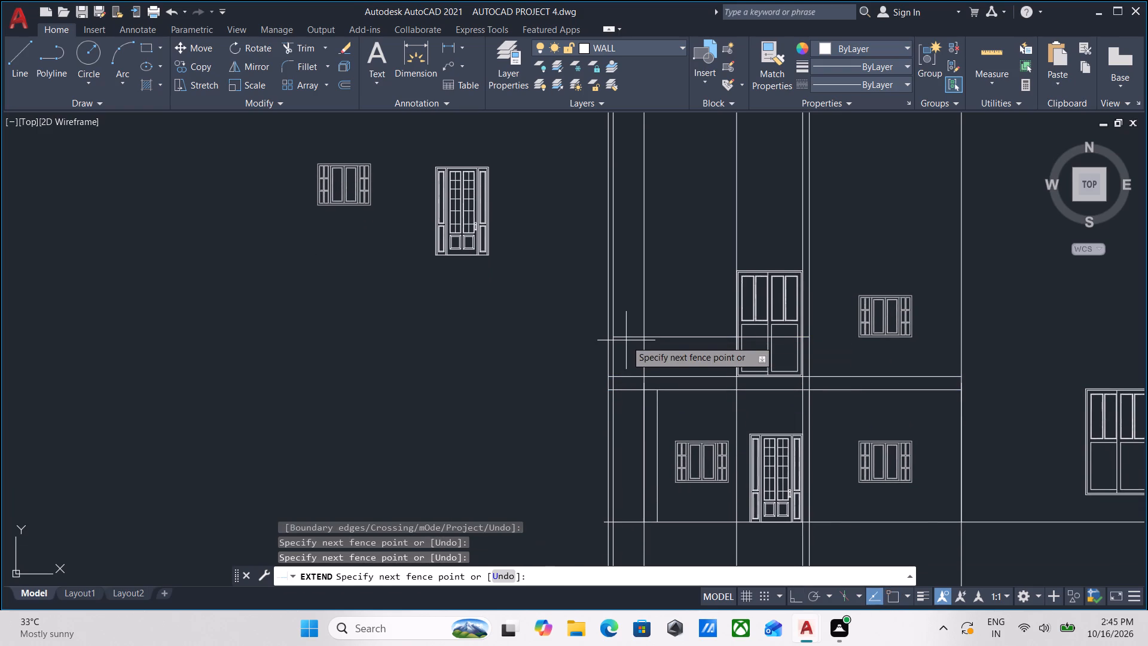
{"action": "left_click", "coordinate": [627, 328]}
{"action": "key", "text": "Escape"}
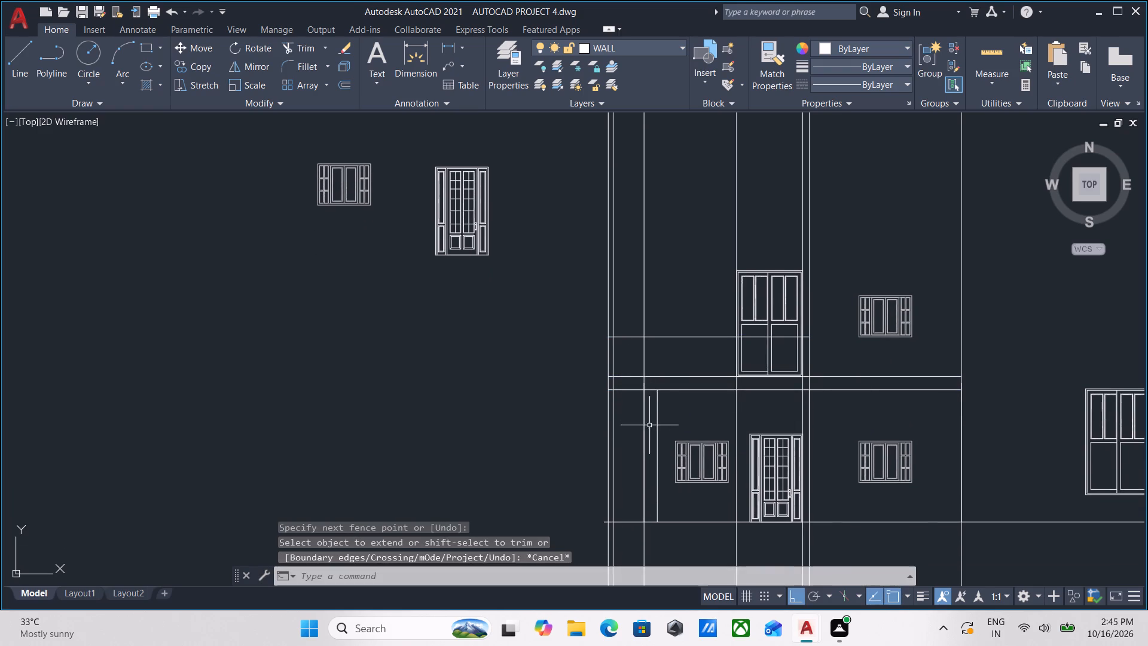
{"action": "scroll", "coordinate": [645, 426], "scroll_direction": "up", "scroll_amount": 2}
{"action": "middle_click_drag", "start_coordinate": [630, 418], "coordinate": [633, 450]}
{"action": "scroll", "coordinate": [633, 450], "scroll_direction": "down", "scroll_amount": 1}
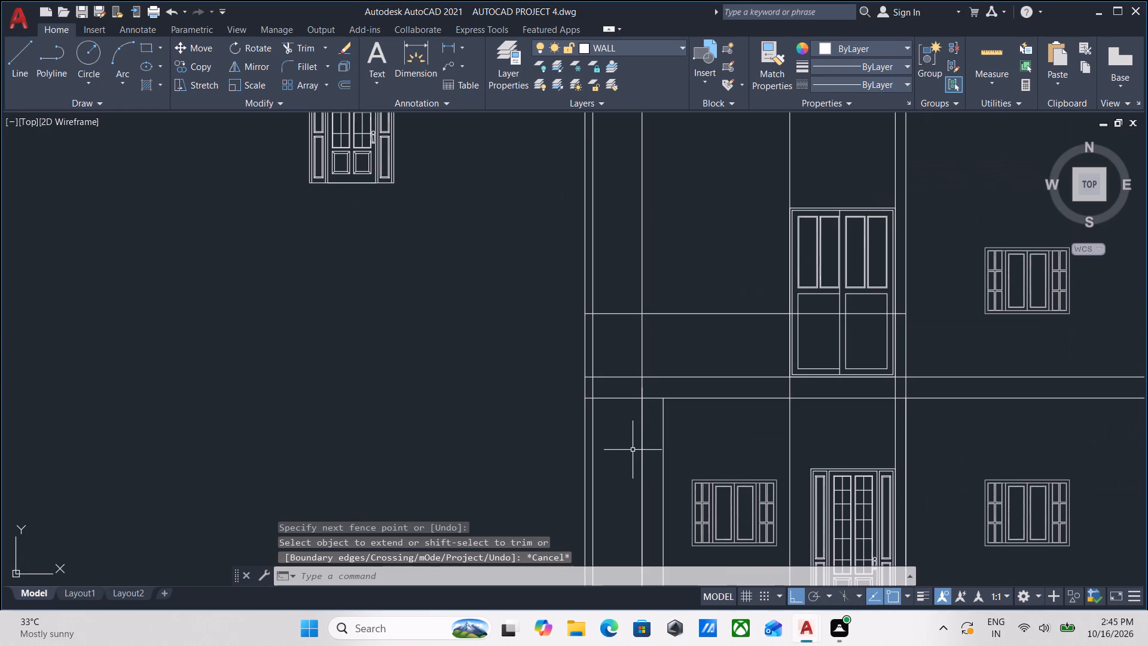
Trim the two vertical sit-out construction lines below the underside of the elevation's first-floor slab.
{"action": "key", "text": "t"}
{"action": "key", "text": "r"}
{"action": "key", "text": "Return"}
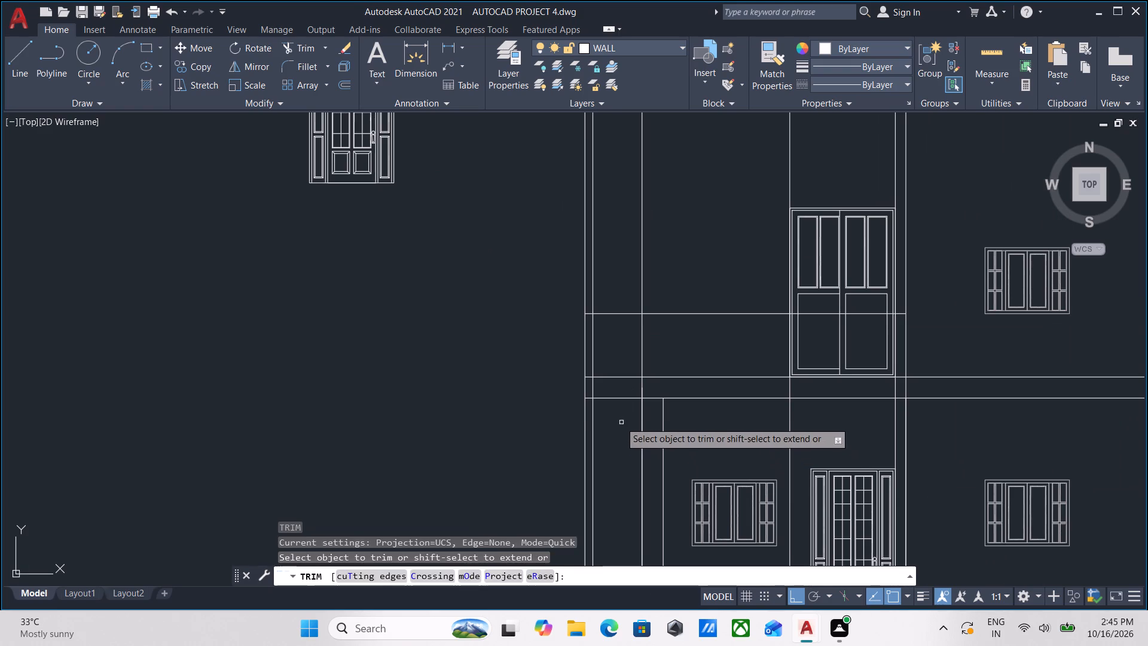
{"action": "left_click", "coordinate": [619, 420]}
{"action": "left_click", "coordinate": [493, 418]}
Trim the two sit-out lines and the west wall line above the horizontal line crossing the first-floor door, and end the Trim command.
{"action": "scroll", "coordinate": [522, 409], "scroll_direction": "down", "scroll_amount": 1}
{"action": "middle_click_drag", "start_coordinate": [522, 409], "coordinate": [541, 446]}
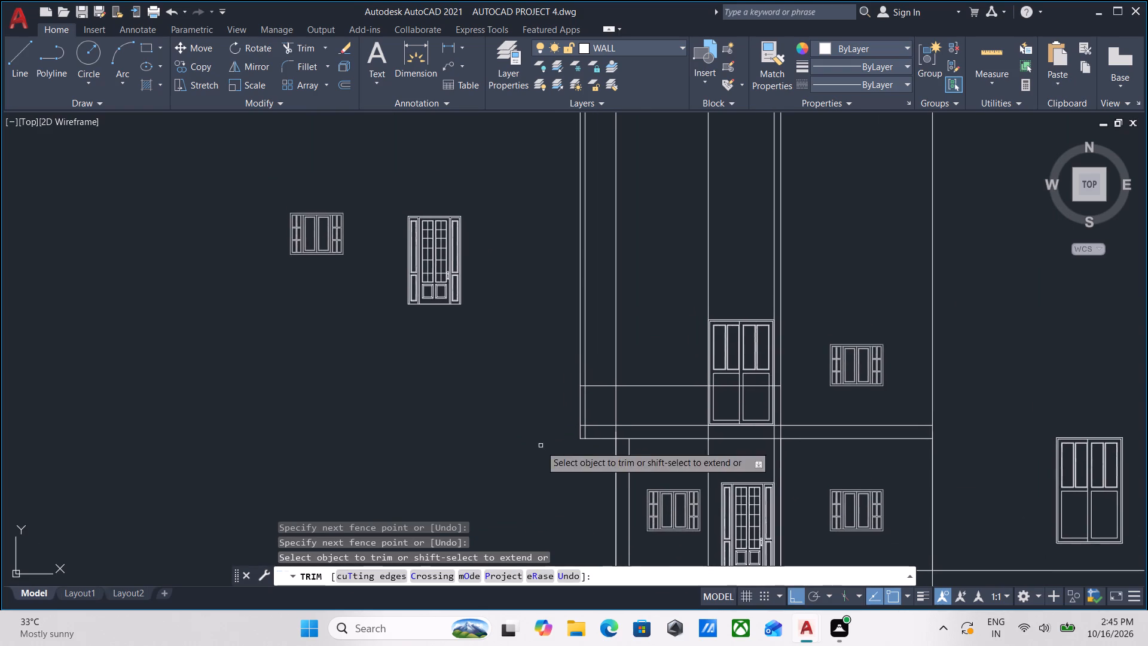
{"action": "scroll", "coordinate": [542, 394], "scroll_direction": "down", "scroll_amount": 1}
{"action": "middle_click_drag", "start_coordinate": [542, 394], "coordinate": [564, 451]}
{"action": "scroll", "coordinate": [573, 416], "scroll_direction": "down", "scroll_amount": 1}
{"action": "middle_click_drag", "start_coordinate": [574, 425], "coordinate": [587, 472]}
{"action": "scroll", "coordinate": [591, 450], "scroll_direction": "up", "scroll_amount": 1}
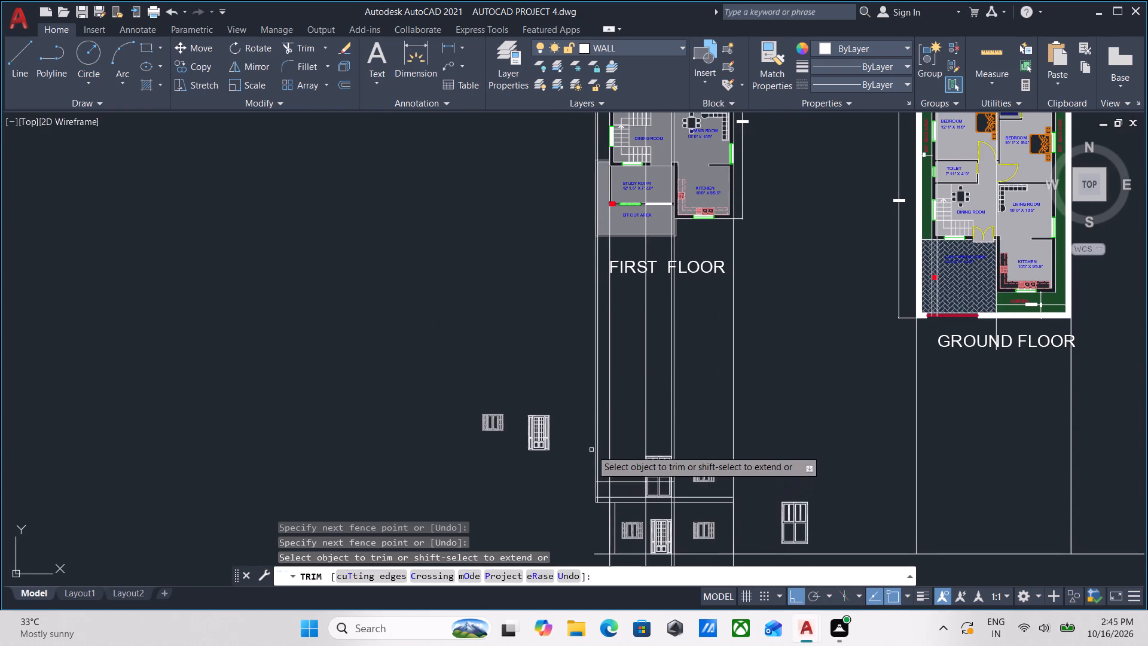
{"action": "scroll", "coordinate": [591, 450], "scroll_direction": "up", "scroll_amount": 1}
{"action": "middle_click_drag", "start_coordinate": [649, 475], "coordinate": [680, 383]}
{"action": "left_click", "coordinate": [688, 397]}
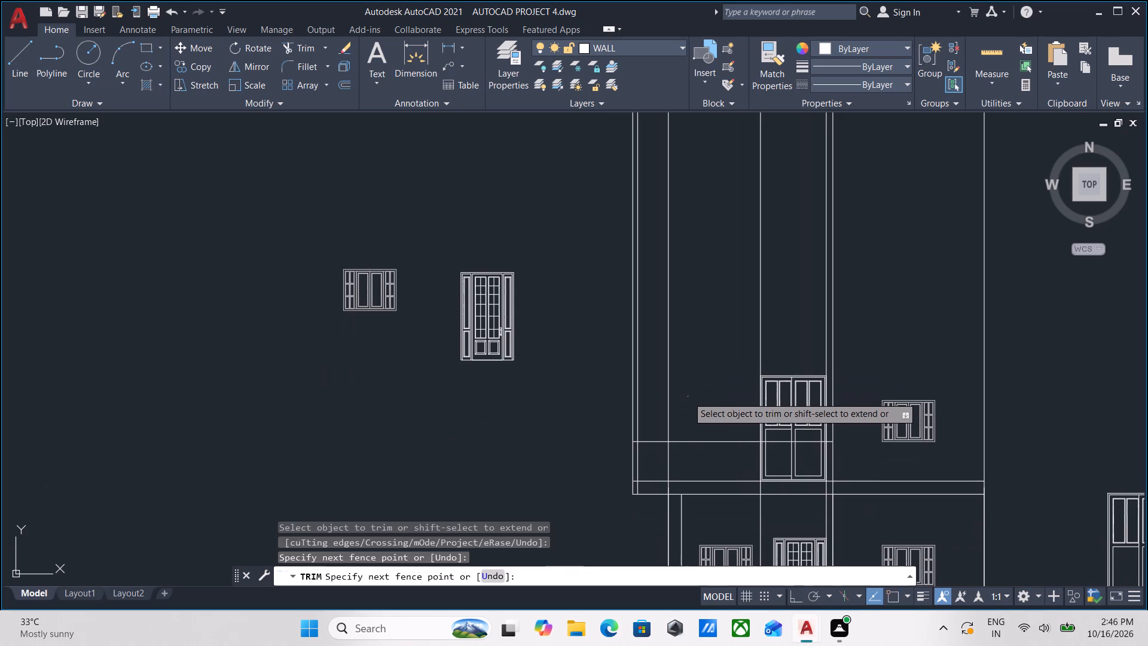
{"action": "left_click", "coordinate": [576, 389]}
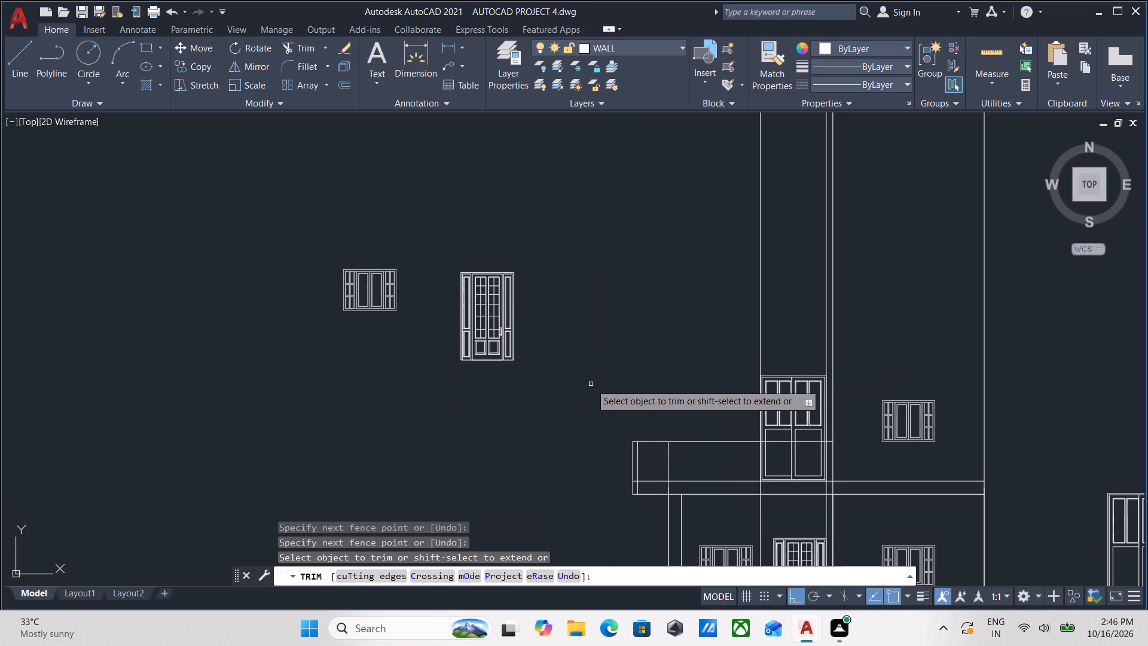
{"action": "key", "text": "Escape"}
{"action": "scroll", "coordinate": [661, 477], "scroll_direction": "up", "scroll_amount": 2}
{"action": "left_click", "coordinate": [685, 461]}
{"action": "key", "text": "Escape"}
{"action": "scroll", "coordinate": [683, 459], "scroll_direction": "down", "scroll_amount": 2}
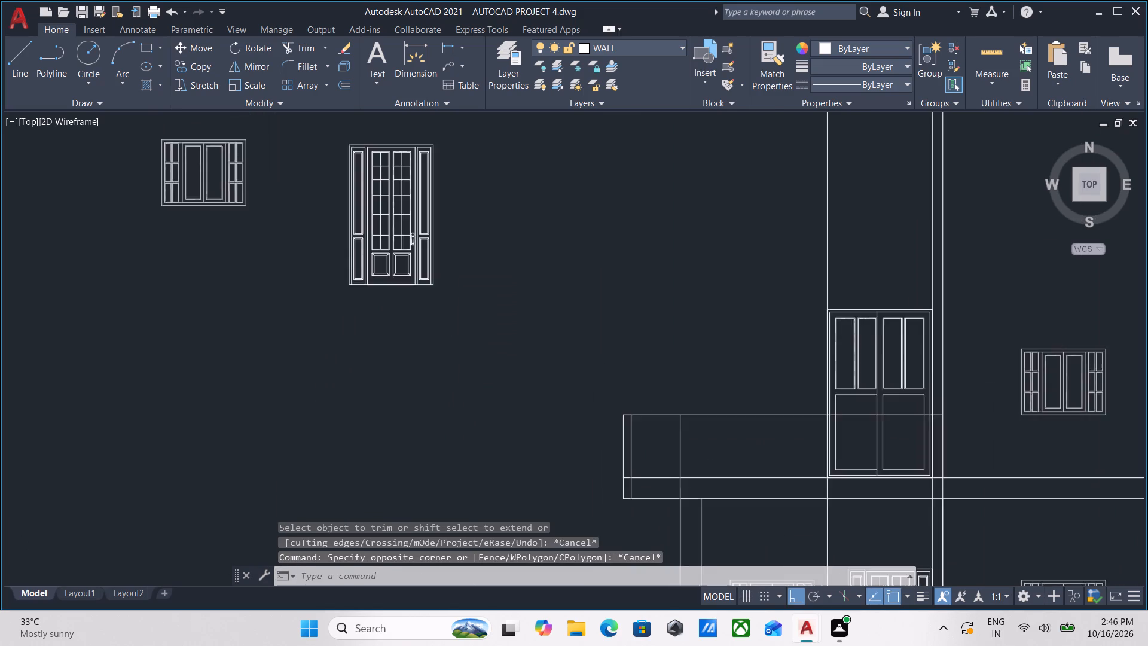
{"action": "middle_click_drag", "start_coordinate": [683, 458], "coordinate": [685, 404]}
{"action": "middle_click_drag", "start_coordinate": [682, 461], "coordinate": [685, 426]}
{"action": "middle_click_drag", "start_coordinate": [667, 439], "coordinate": [670, 468]}
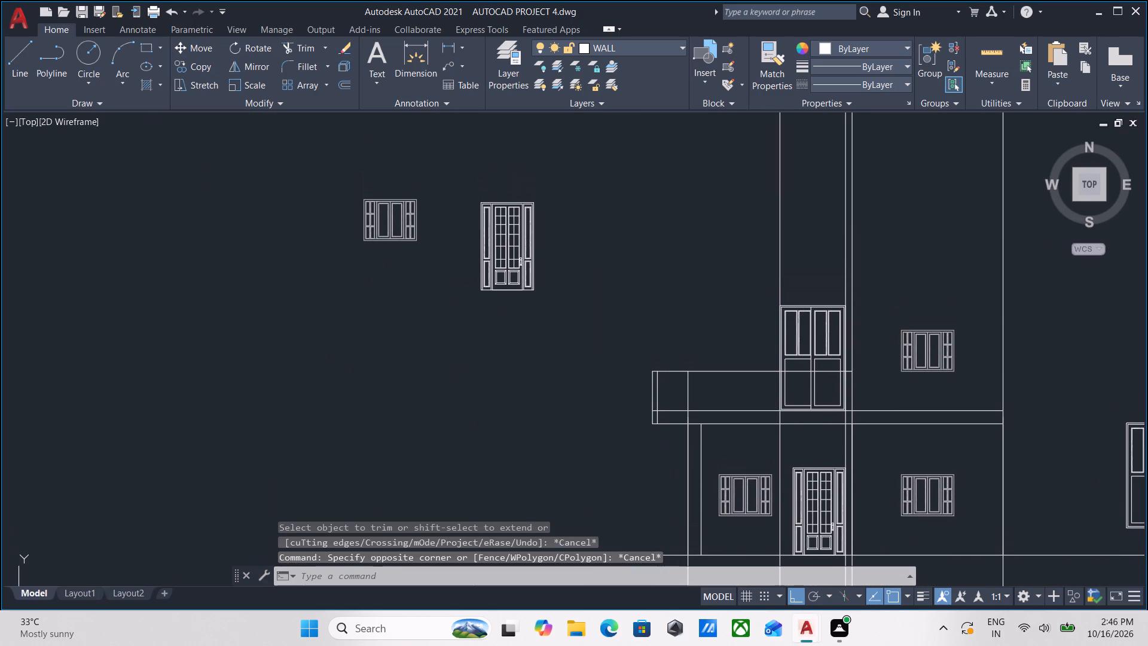
Trim the west wall line inside the first-floor slab and the slab's underside between the two ground-floor wall lines.
{"action": "type", "text": "tr"}
{"action": "key", "text": "Return"}
{"action": "scroll", "coordinate": [671, 433], "scroll_direction": "up", "scroll_amount": 3}
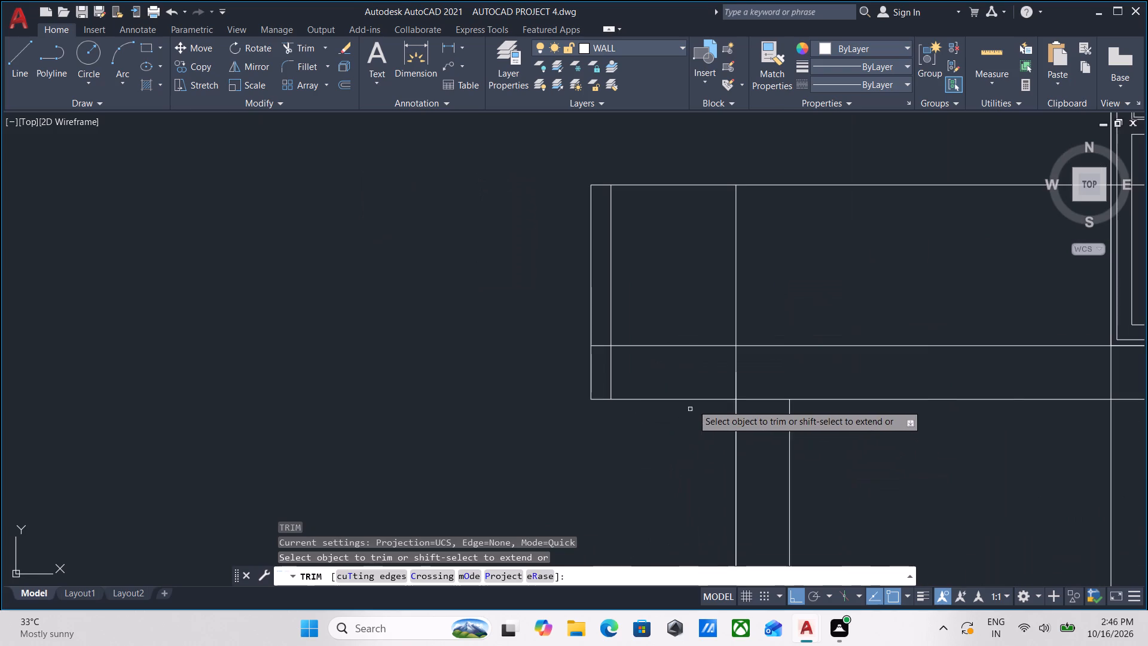
{"action": "left_click", "coordinate": [770, 367]}
{"action": "left_click", "coordinate": [680, 370]}
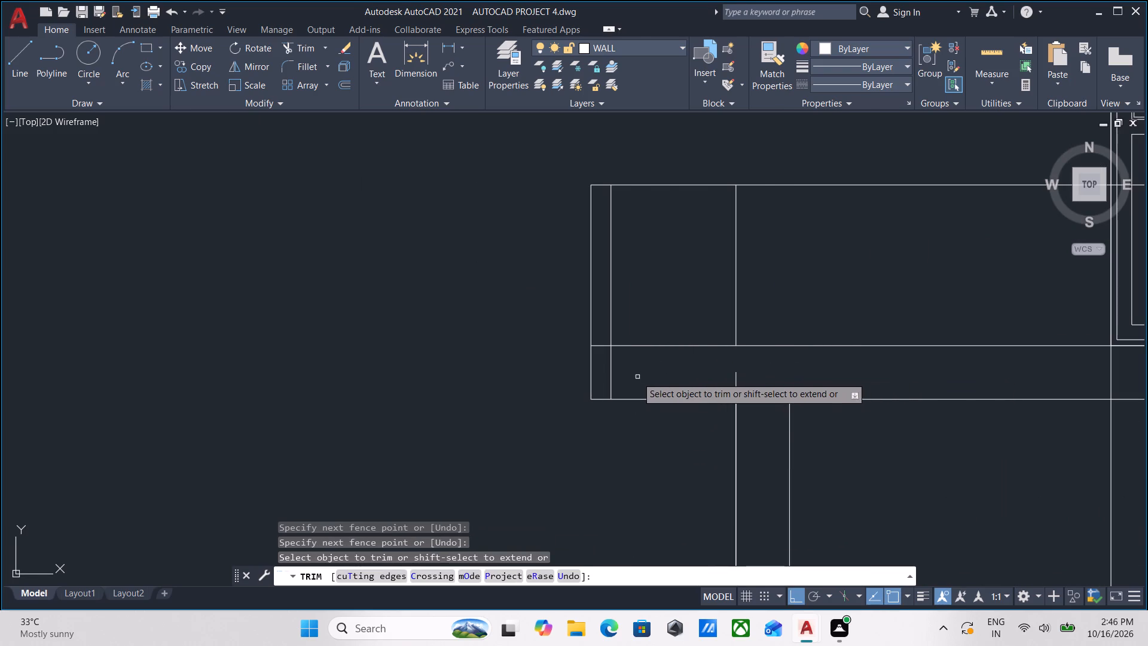
{"action": "left_click_drag", "start_coordinate": [740, 377], "coordinate": [747, 379]}
{"action": "left_click", "coordinate": [685, 379]}
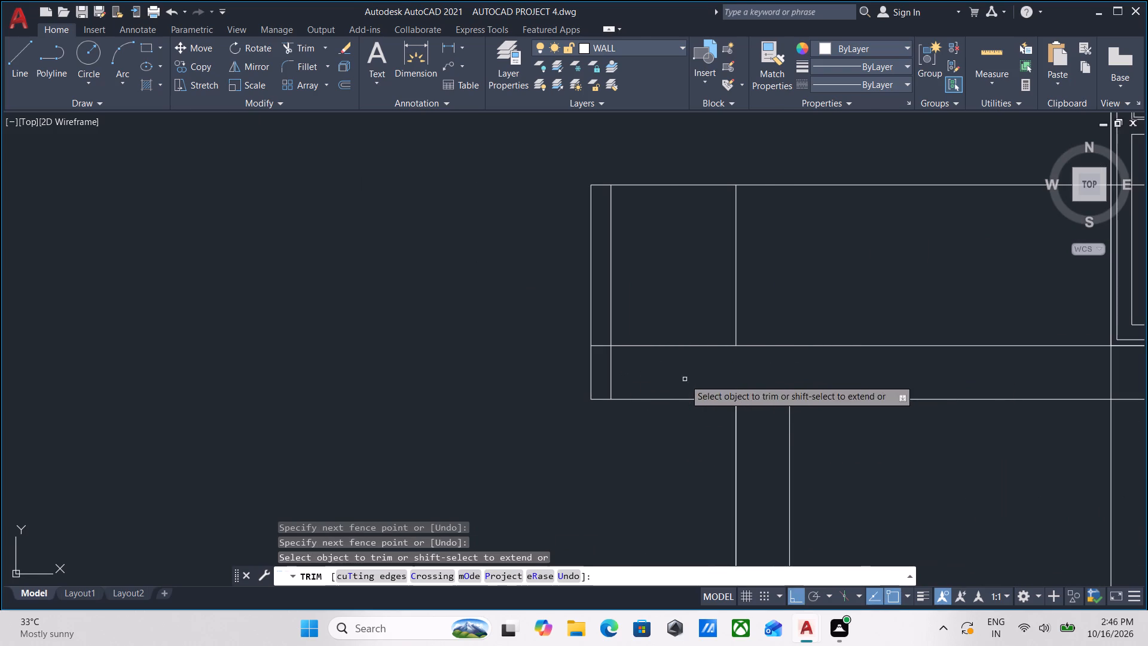
{"action": "left_click", "coordinate": [766, 413]}
{"action": "left_click", "coordinate": [764, 366]}
Clean up the sit-out projection by trimming the inner sit-out line within the slab, the slab top's western overrun and the wall line above it.
{"action": "left_click", "coordinate": [629, 370]}
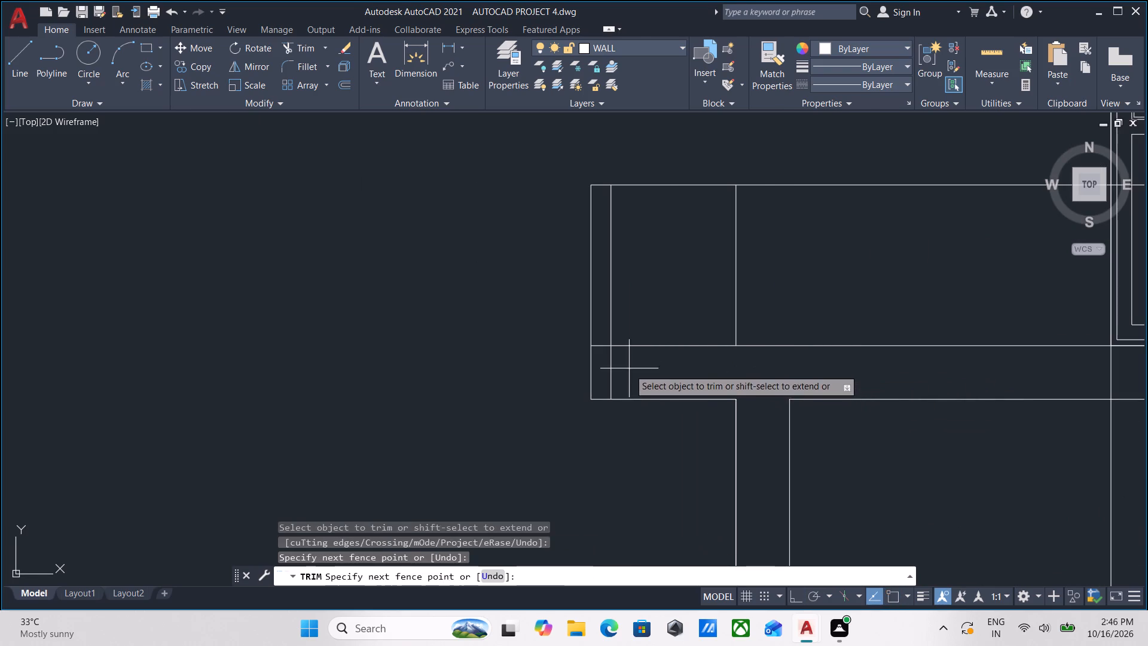
{"action": "left_click", "coordinate": [600, 371]}
{"action": "left_click", "coordinate": [607, 361]}
{"action": "left_click", "coordinate": [599, 331]}
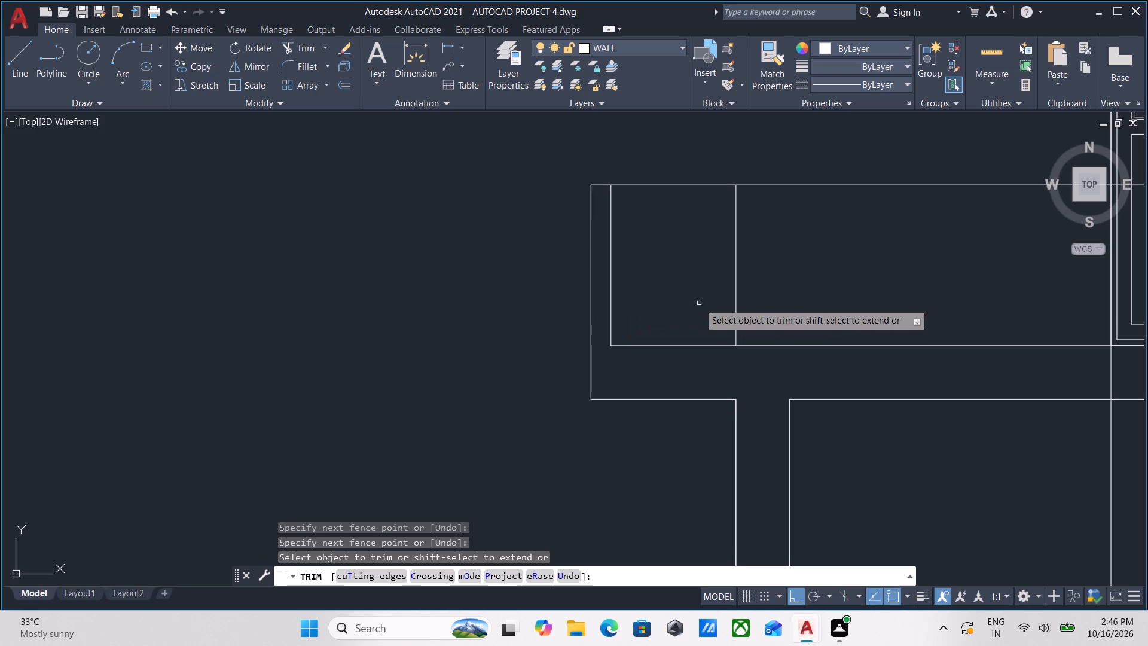
{"action": "left_click", "coordinate": [759, 302]}
{"action": "left_click", "coordinate": [664, 287]}
Examine the trimmed elevation against the first-floor plan's sit-out area and end the Trim command.
{"action": "scroll", "coordinate": [664, 287], "scroll_direction": "down", "scroll_amount": 3}
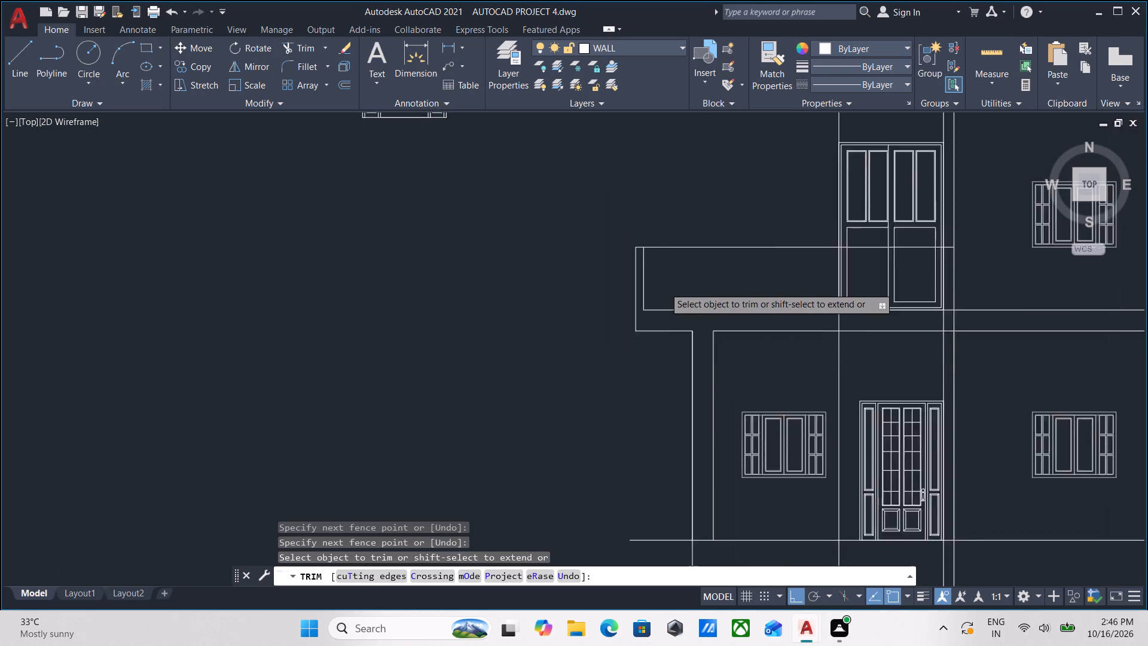
{"action": "middle_click_drag", "start_coordinate": [664, 287], "coordinate": [654, 339]}
{"action": "middle_click_drag", "start_coordinate": [654, 339], "coordinate": [645, 377]}
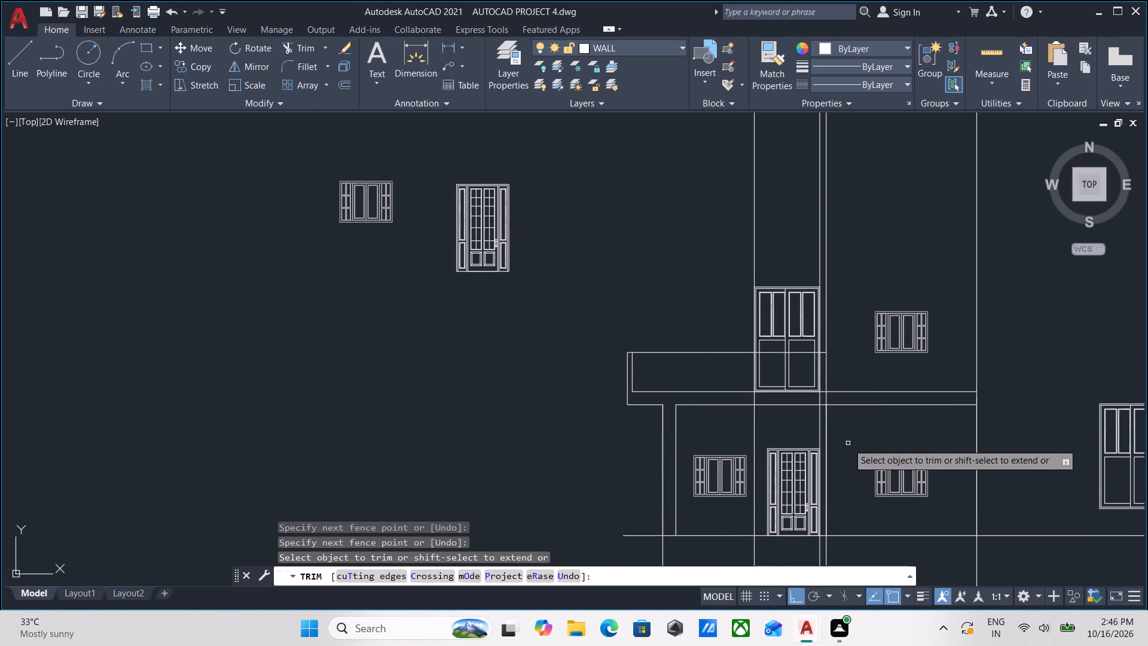
{"action": "scroll", "coordinate": [846, 442], "scroll_direction": "up", "scroll_amount": 1}
{"action": "middle_click_drag", "start_coordinate": [846, 440], "coordinate": [829, 528]}
{"action": "middle_click_drag", "start_coordinate": [820, 357], "coordinate": [824, 442]}
{"action": "scroll", "coordinate": [823, 443], "scroll_direction": "down", "scroll_amount": 1}
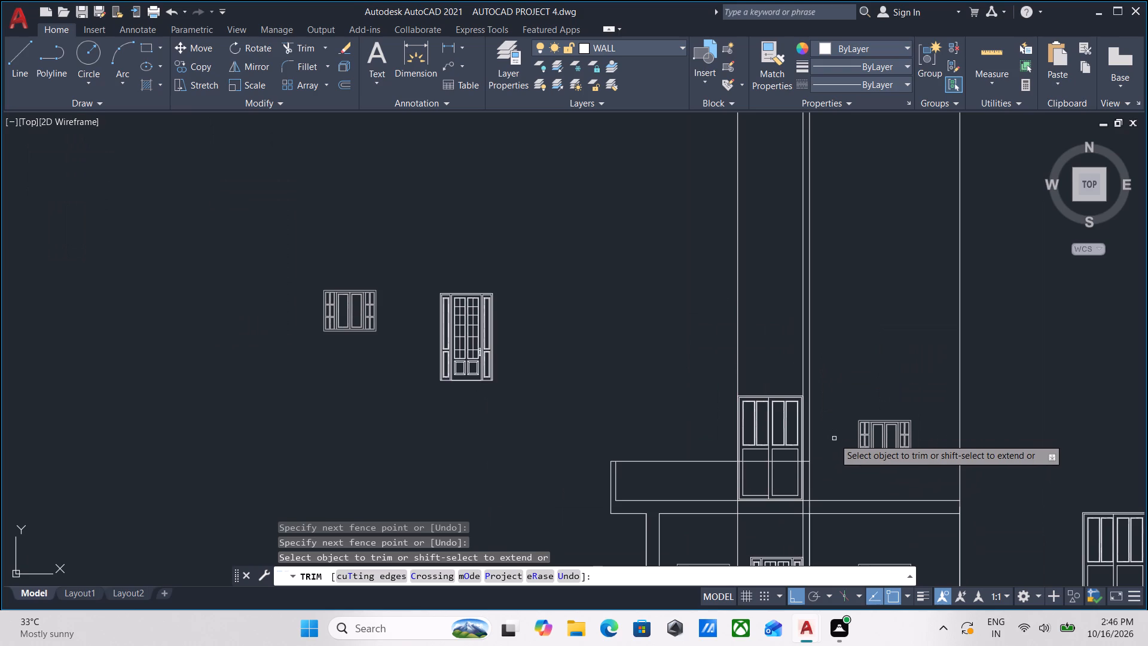
{"action": "scroll", "coordinate": [834, 438], "scroll_direction": "down", "scroll_amount": 2}
{"action": "middle_click_drag", "start_coordinate": [832, 409], "coordinate": [820, 489]}
{"action": "scroll", "coordinate": [822, 423], "scroll_direction": "up", "scroll_amount": 1}
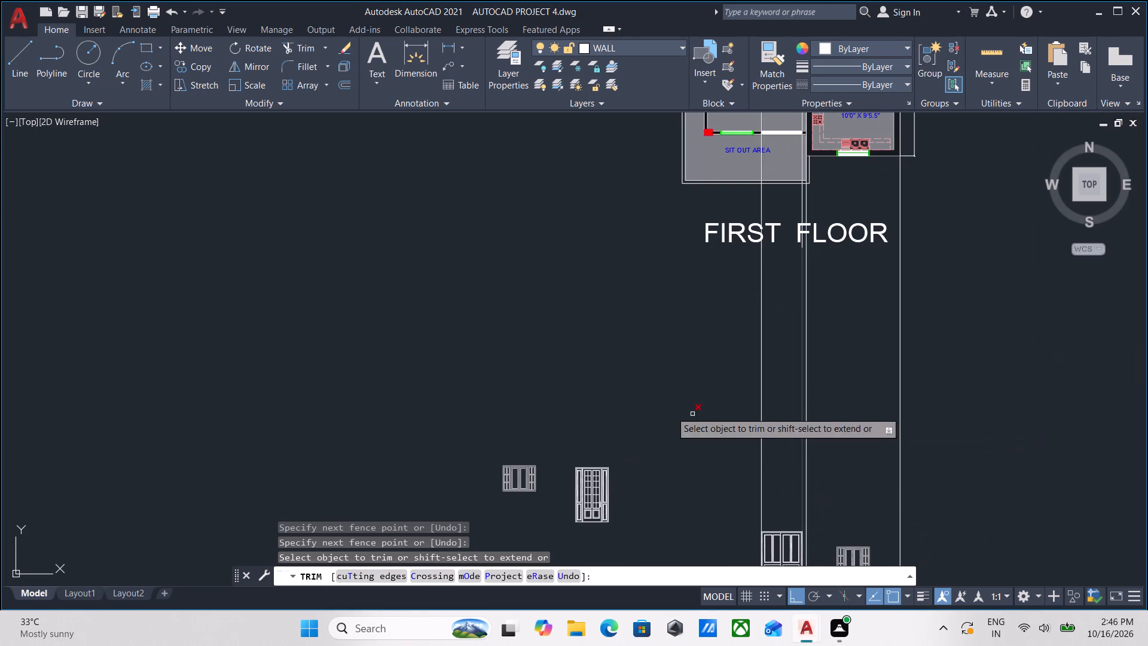
{"action": "scroll", "coordinate": [589, 405], "scroll_direction": "down", "scroll_amount": 1}
{"action": "middle_click_drag", "start_coordinate": [620, 409], "coordinate": [642, 457]}
{"action": "scroll", "coordinate": [681, 415], "scroll_direction": "up", "scroll_amount": 1}
{"action": "middle_click_drag", "start_coordinate": [681, 415], "coordinate": [684, 439]}
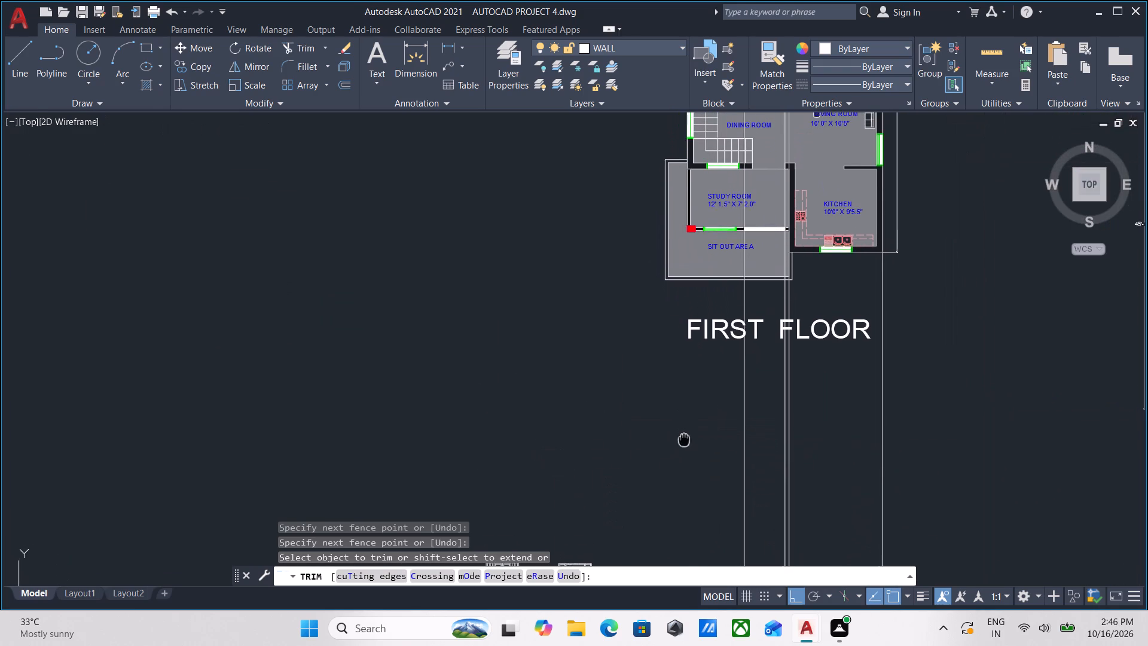
{"action": "middle_click_drag", "start_coordinate": [684, 439], "coordinate": [684, 440]}
{"action": "middle_click_drag", "start_coordinate": [684, 440], "coordinate": [679, 373]}
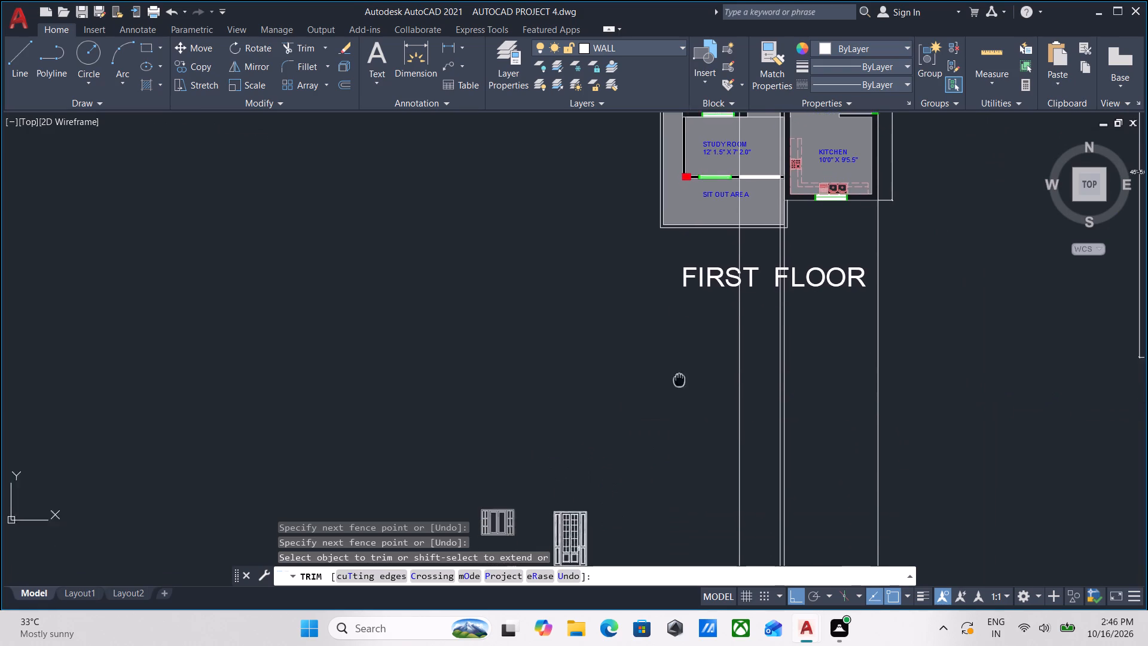
{"action": "middle_click_drag", "start_coordinate": [679, 373], "coordinate": [679, 360]}
{"action": "scroll", "coordinate": [683, 362], "scroll_direction": "down", "scroll_amount": 1}
{"action": "middle_click_drag", "start_coordinate": [685, 379], "coordinate": [679, 351]}
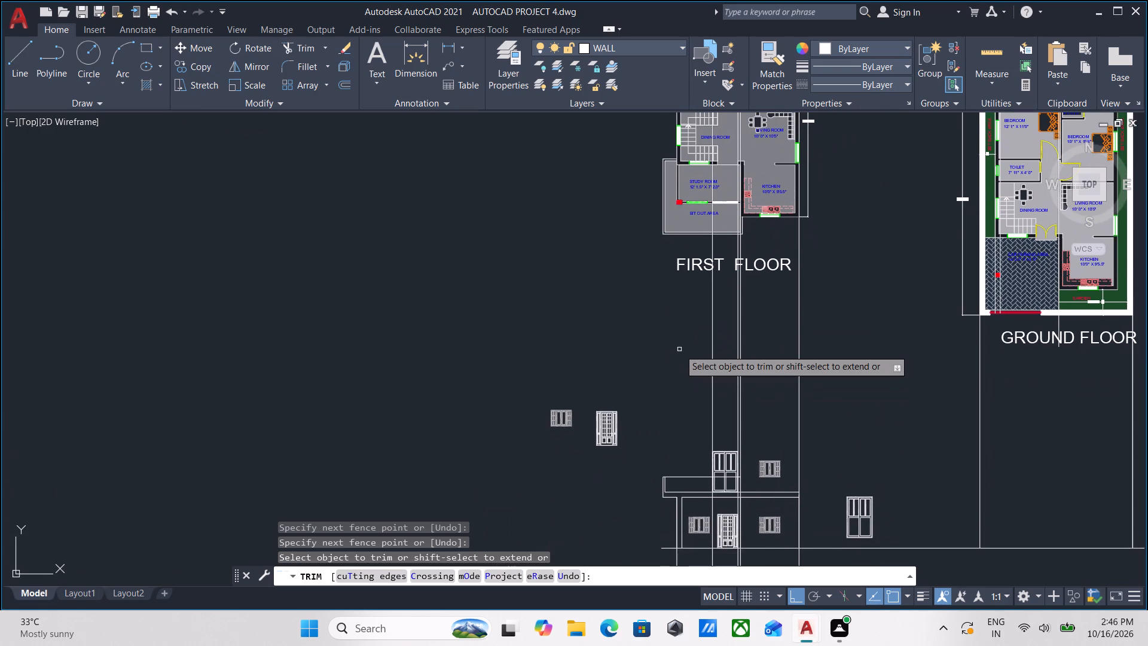
{"action": "key", "text": "Escape"}
Draw a vertical construction line through the west edge of the study room's sit-out window, down across the elevation.
{"action": "middle_click_drag", "start_coordinate": [679, 349], "coordinate": [698, 405]}
{"action": "scroll", "coordinate": [699, 318], "scroll_direction": "up", "scroll_amount": 1}
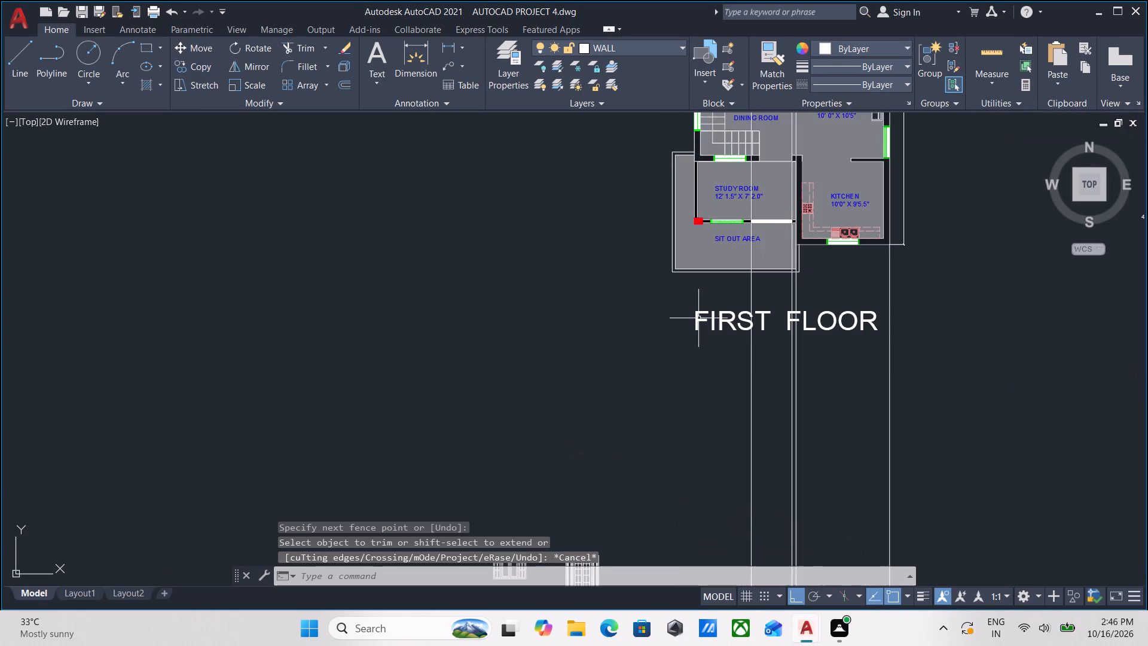
{"action": "middle_click_drag", "start_coordinate": [615, 351], "coordinate": [609, 415]}
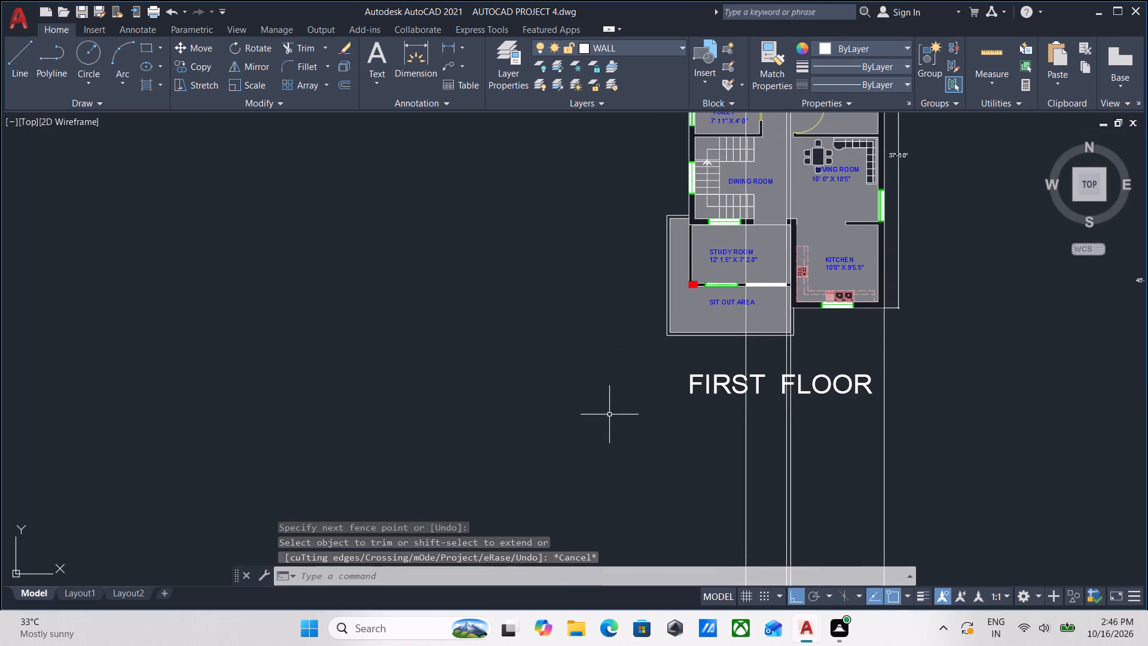
{"action": "type", "text": "xl"}
{"action": "key", "text": "Return"}
{"action": "scroll", "coordinate": [716, 291], "scroll_direction": "up", "scroll_amount": 2}
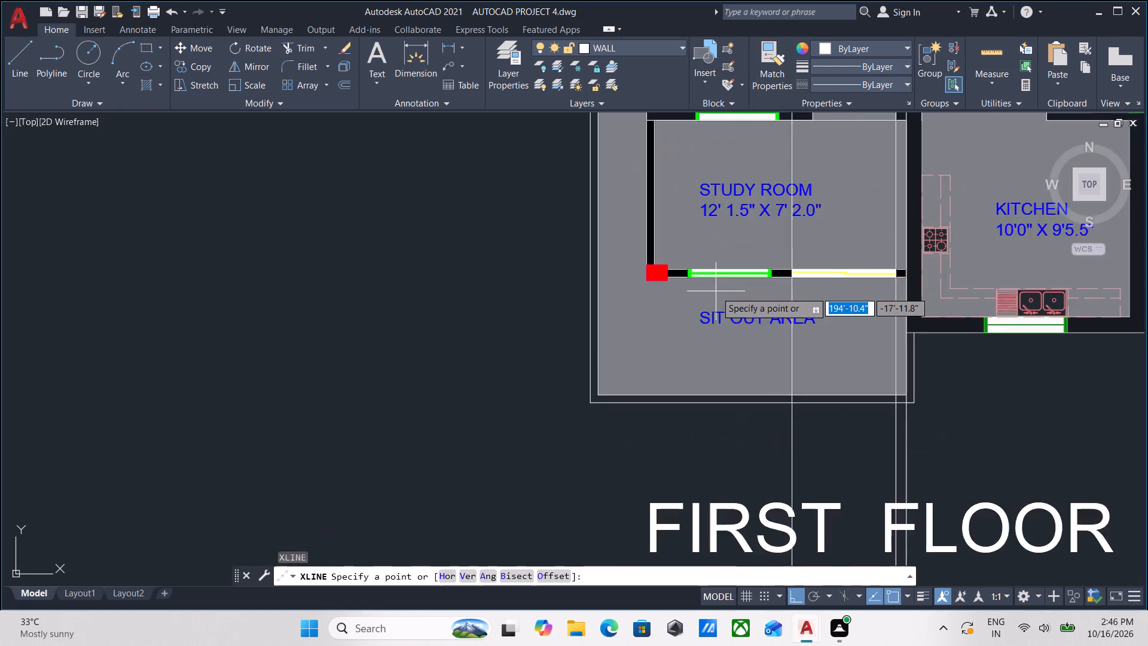
{"action": "scroll", "coordinate": [710, 287], "scroll_direction": "up", "scroll_amount": 4}
{"action": "left_click", "coordinate": [654, 287]}
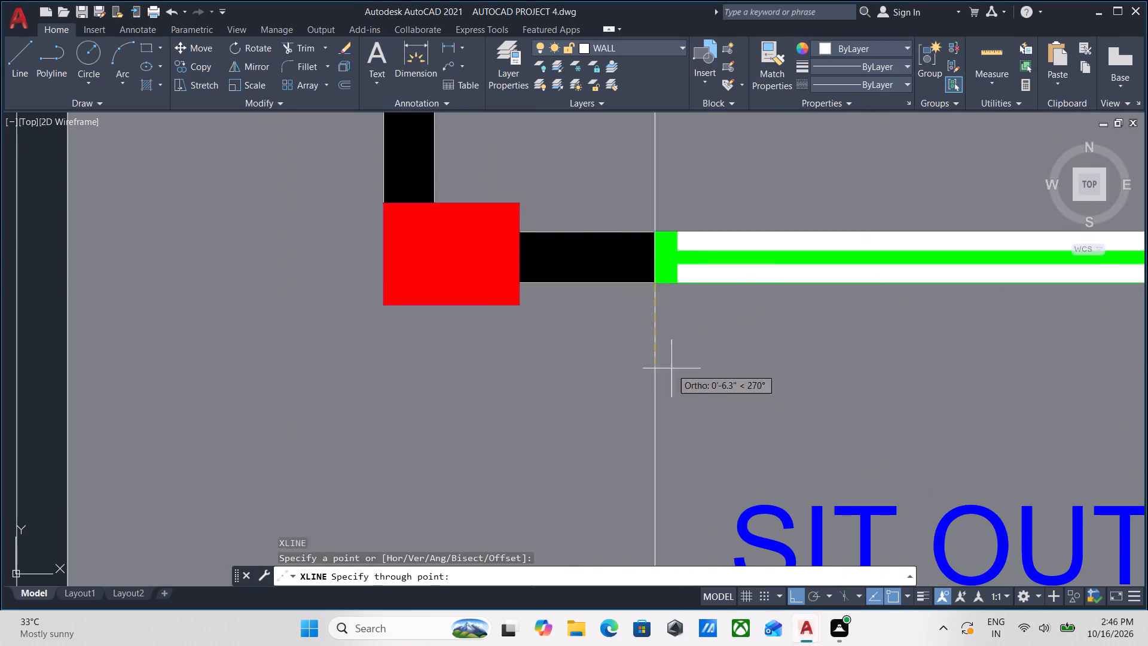
{"action": "scroll", "coordinate": [675, 499], "scroll_direction": "down", "scroll_amount": 3}
{"action": "scroll", "coordinate": [656, 364], "scroll_direction": "down", "scroll_amount": 2}
{"action": "middle_click_drag", "start_coordinate": [656, 416], "coordinate": [644, 214]}
{"action": "middle_click_drag", "start_coordinate": [649, 468], "coordinate": [668, 244]}
{"action": "scroll", "coordinate": [675, 287], "scroll_direction": "down", "scroll_amount": 2}
{"action": "middle_click_drag", "start_coordinate": [676, 288], "coordinate": [676, 242]}
{"action": "left_click", "coordinate": [678, 304]}
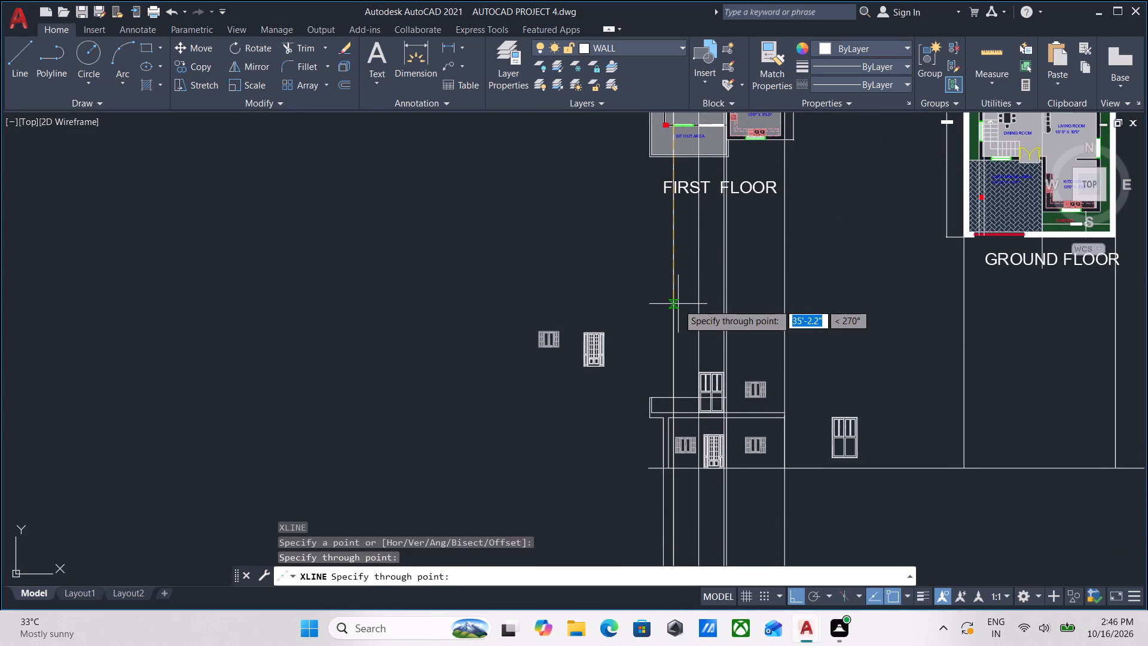
{"action": "key", "text": "Escape"}
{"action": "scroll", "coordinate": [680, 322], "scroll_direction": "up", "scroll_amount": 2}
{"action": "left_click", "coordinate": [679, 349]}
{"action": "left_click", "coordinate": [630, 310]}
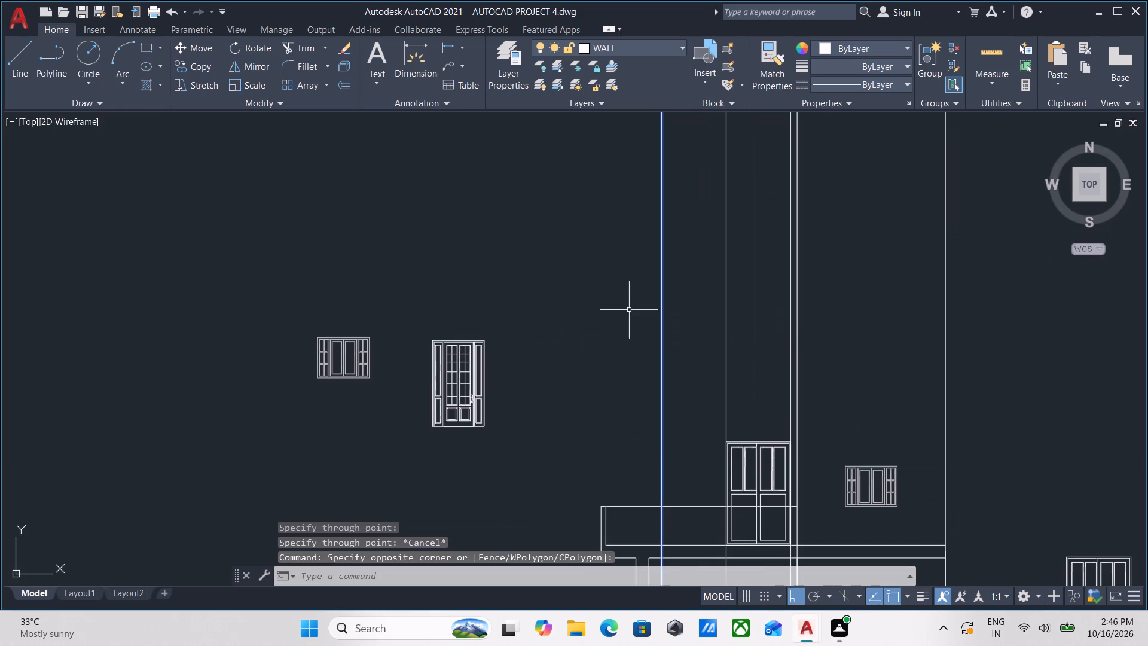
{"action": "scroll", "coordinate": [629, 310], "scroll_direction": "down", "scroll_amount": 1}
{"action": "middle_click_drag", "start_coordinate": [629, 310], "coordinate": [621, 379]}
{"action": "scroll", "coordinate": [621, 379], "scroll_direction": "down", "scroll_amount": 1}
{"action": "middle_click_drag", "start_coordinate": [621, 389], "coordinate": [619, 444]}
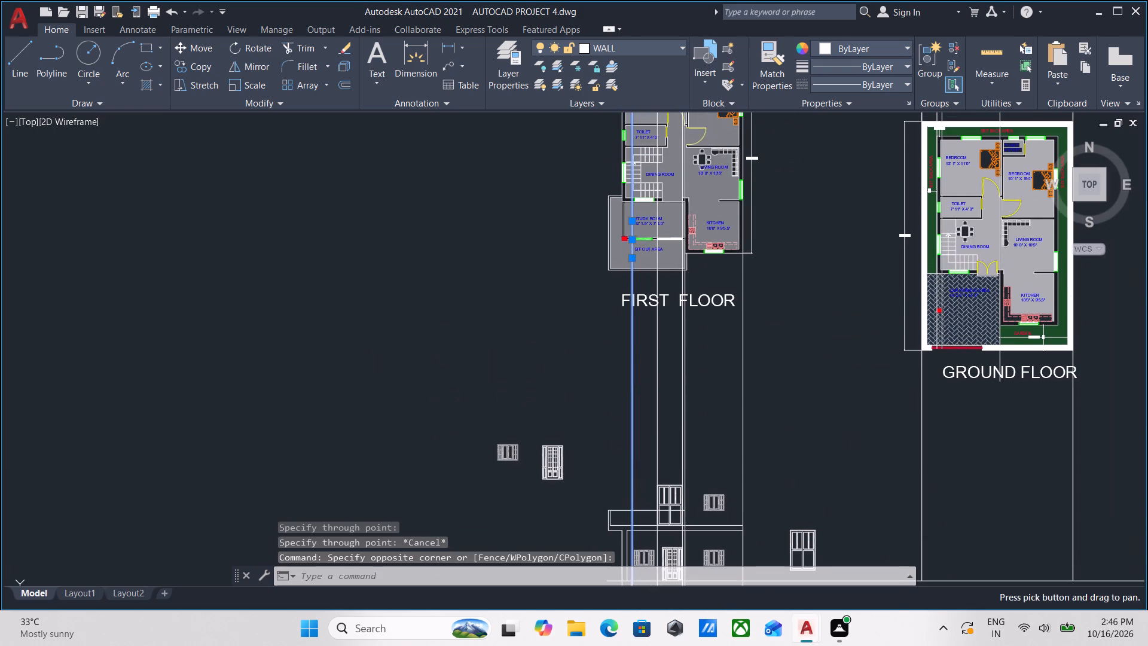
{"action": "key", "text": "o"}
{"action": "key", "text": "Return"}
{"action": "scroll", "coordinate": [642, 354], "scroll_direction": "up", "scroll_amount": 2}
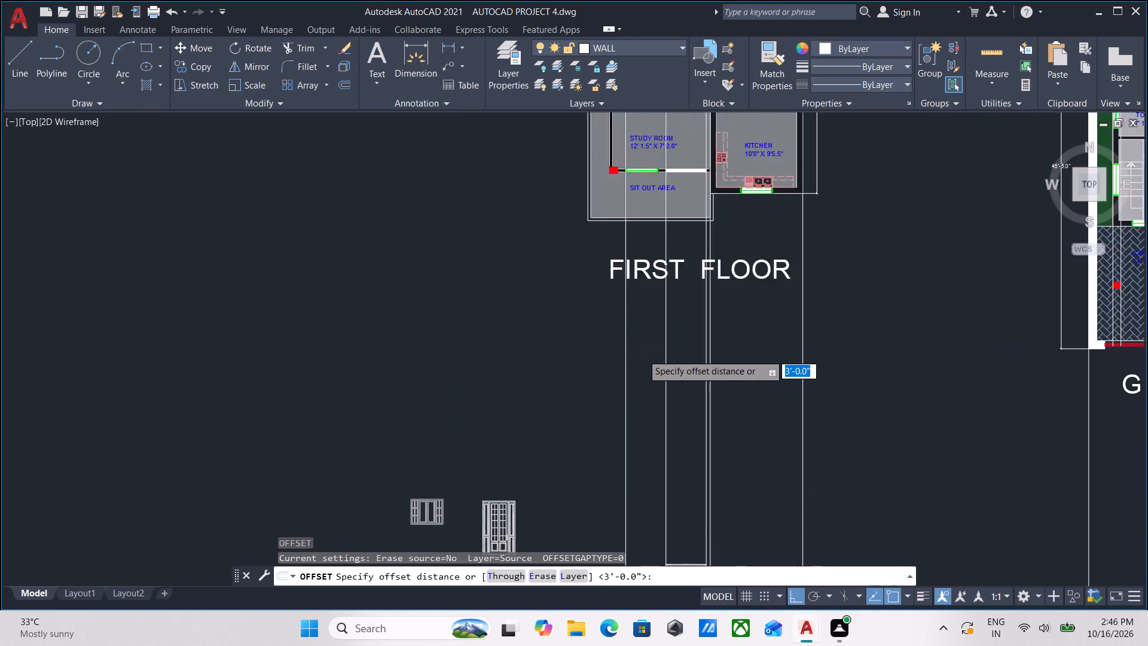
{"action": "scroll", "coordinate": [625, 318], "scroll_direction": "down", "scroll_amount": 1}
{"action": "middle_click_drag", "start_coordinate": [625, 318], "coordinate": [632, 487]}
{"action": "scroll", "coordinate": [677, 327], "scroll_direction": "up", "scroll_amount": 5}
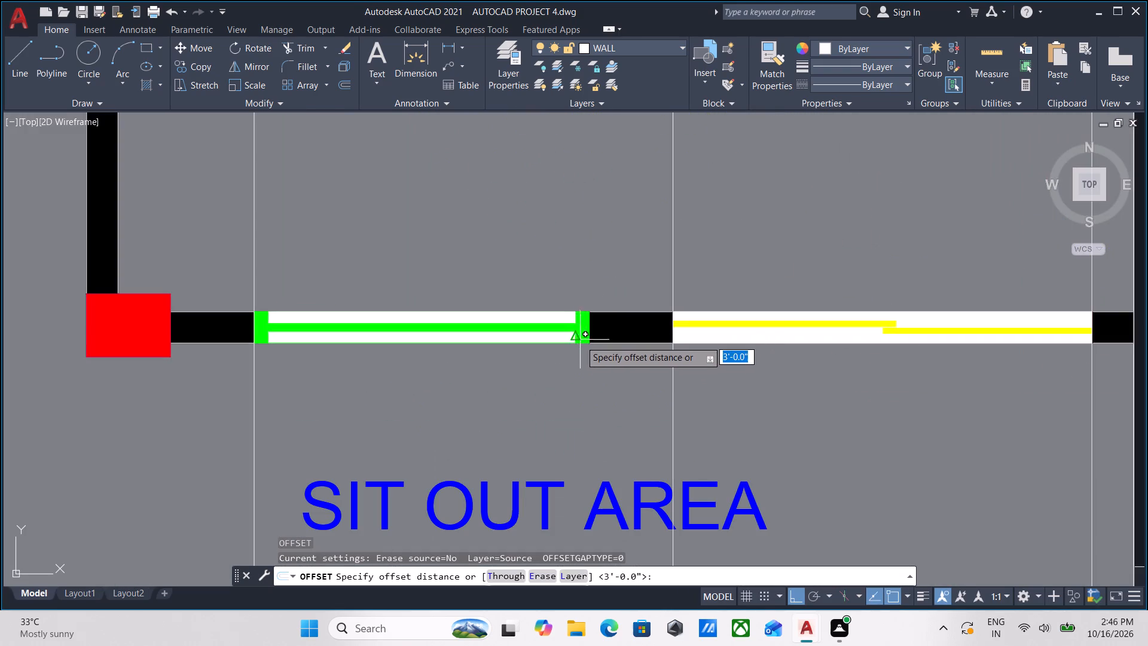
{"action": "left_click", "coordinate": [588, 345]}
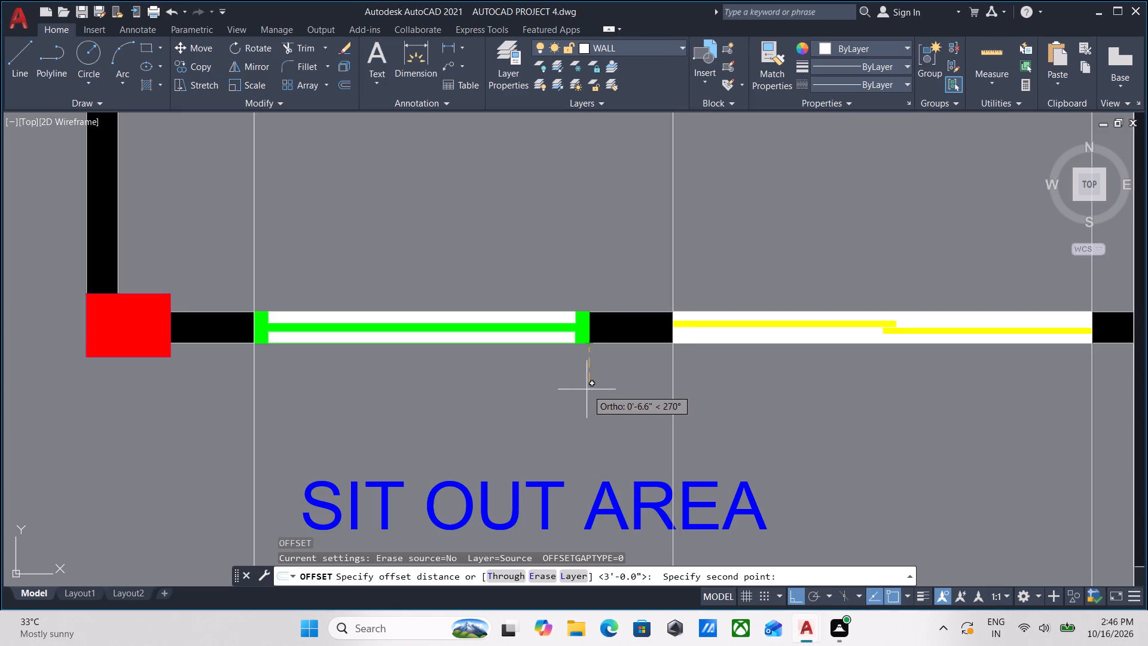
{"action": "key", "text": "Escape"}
Offset the window's vertical construction line 4' to the east to mark the window's other edge.
{"action": "scroll", "coordinate": [582, 376], "scroll_direction": "down", "scroll_amount": 3}
{"action": "middle_click_drag", "start_coordinate": [559, 397], "coordinate": [546, 207]}
{"action": "middle_click_drag", "start_coordinate": [537, 403], "coordinate": [541, 330]}
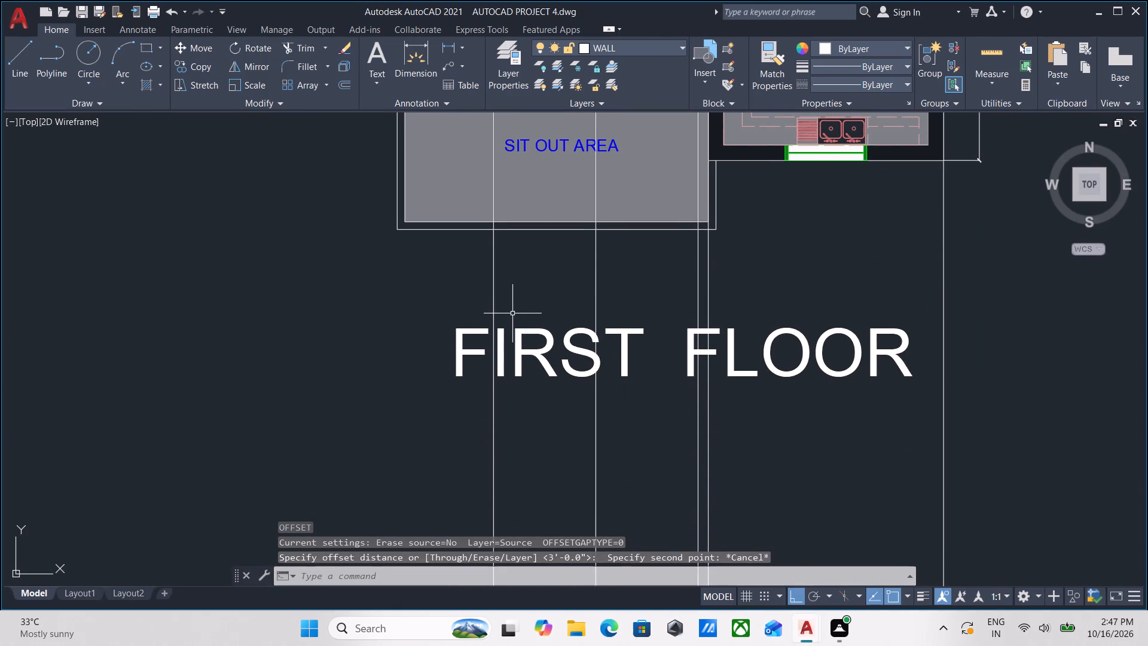
{"action": "left_click_drag", "start_coordinate": [512, 312], "coordinate": [475, 282]}
{"action": "left_click", "coordinate": [442, 250]}
{"action": "scroll", "coordinate": [448, 267], "scroll_direction": "down", "scroll_amount": 1}
{"action": "middle_click_drag", "start_coordinate": [457, 268], "coordinate": [561, 282]}
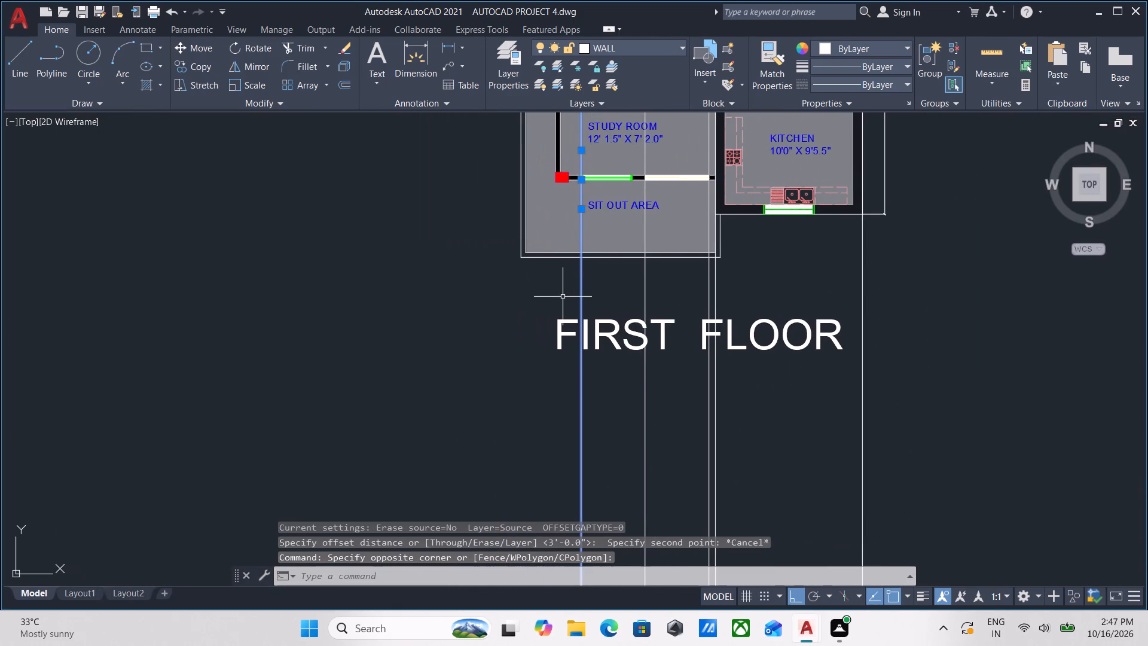
{"action": "key", "text": "o"}
{"action": "key", "text": "Return"}
{"action": "scroll", "coordinate": [561, 297], "scroll_direction": "down", "scroll_amount": 1}
{"action": "middle_click_drag", "start_coordinate": [564, 316], "coordinate": [579, 197]}
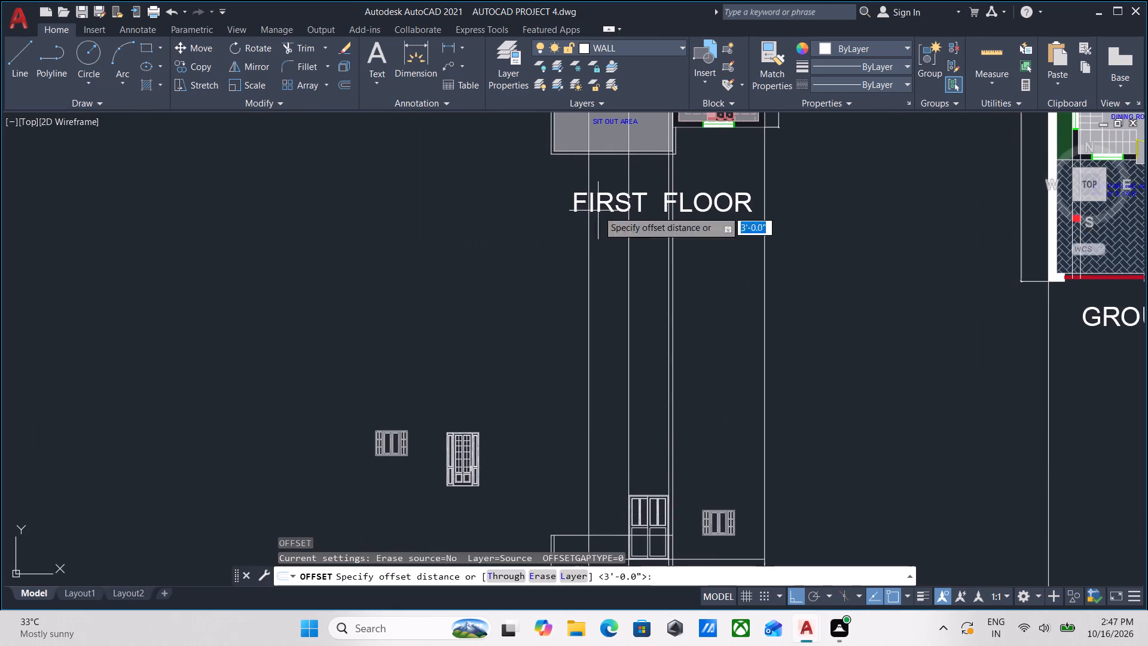
{"action": "scroll", "coordinate": [613, 365], "scroll_direction": "up", "scroll_amount": 1}
{"action": "left_click", "coordinate": [579, 425]}
{"action": "left_click", "coordinate": [662, 426]}
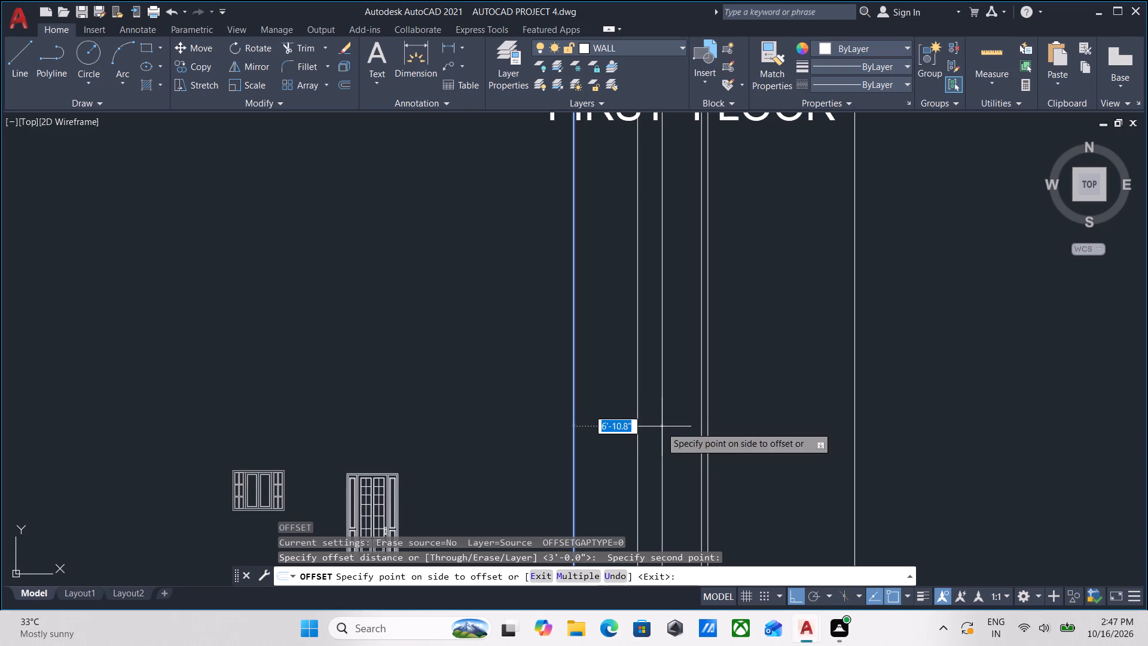
{"action": "type", "text": "4'"}
{"action": "key", "text": "Return"}
{"action": "scroll", "coordinate": [654, 432], "scroll_direction": "down", "scroll_amount": 1}
{"action": "middle_click_drag", "start_coordinate": [654, 432], "coordinate": [663, 331]}
{"action": "middle_click_drag", "start_coordinate": [673, 387], "coordinate": [683, 369]}
{"action": "key", "text": "Escape"}
Copy the ground-floor kitchen window by its lower-west corner to where the study window's west construction line meets the sit-out's top line.
{"action": "middle_click_drag", "start_coordinate": [683, 365], "coordinate": [682, 313]}
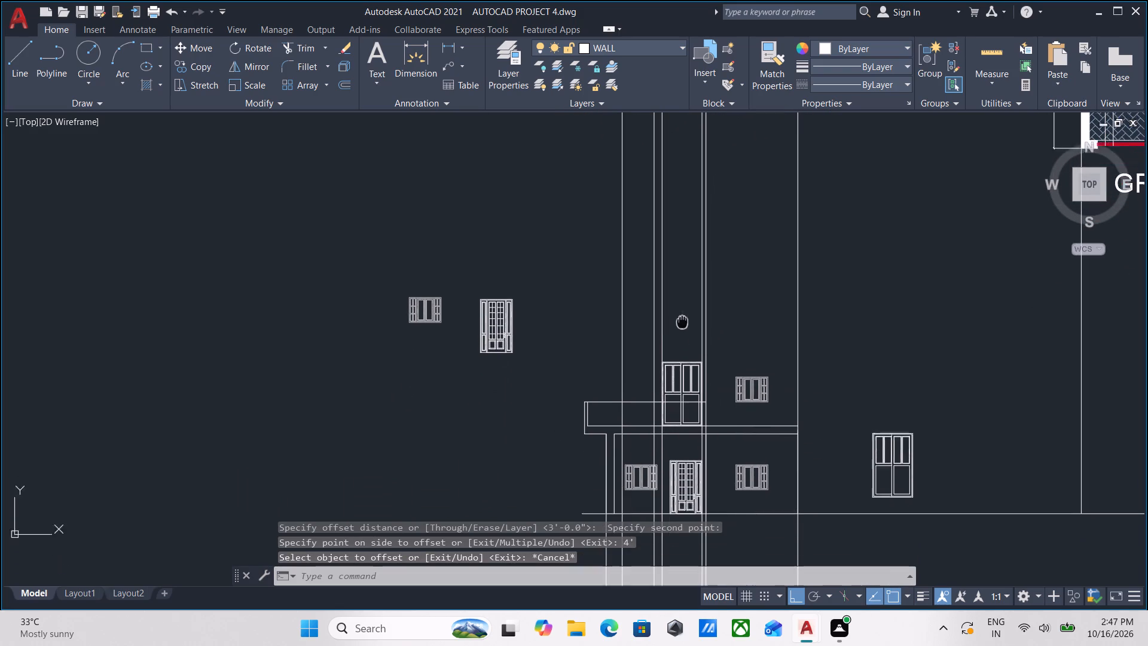
{"action": "middle_click_drag", "start_coordinate": [682, 313], "coordinate": [680, 279]}
{"action": "scroll", "coordinate": [732, 473], "scroll_direction": "up", "scroll_amount": 2}
{"action": "left_click_drag", "start_coordinate": [765, 428], "coordinate": [758, 406]}
{"action": "left_click", "coordinate": [740, 372]}
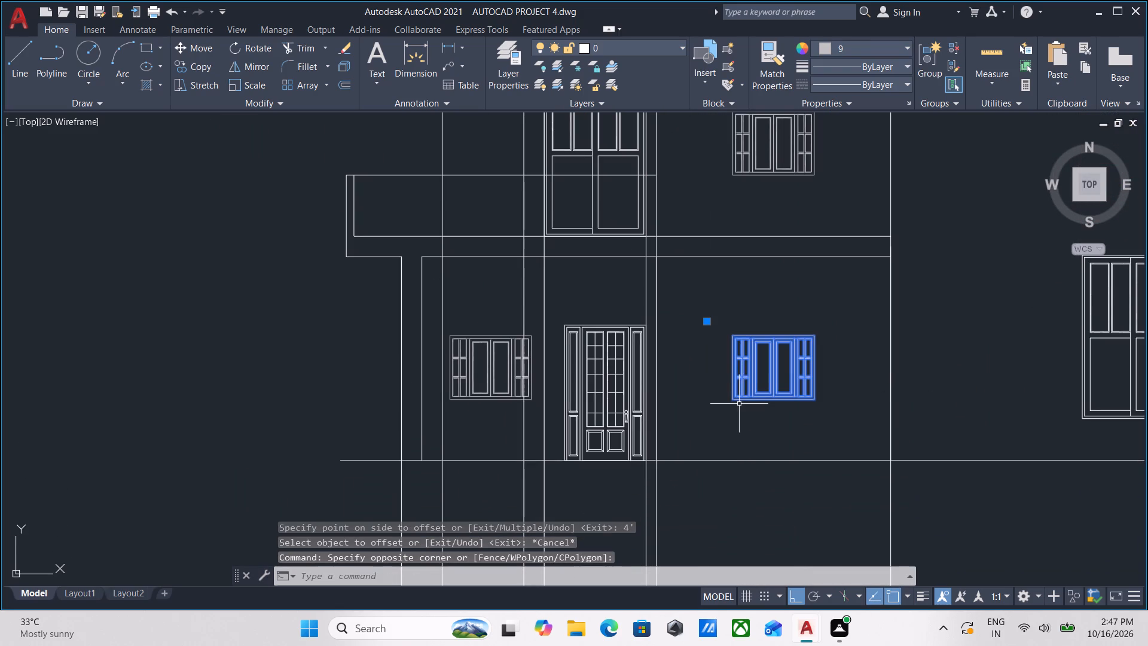
{"action": "key", "text": "c"}
{"action": "key", "text": "o"}
{"action": "key", "text": "Return"}
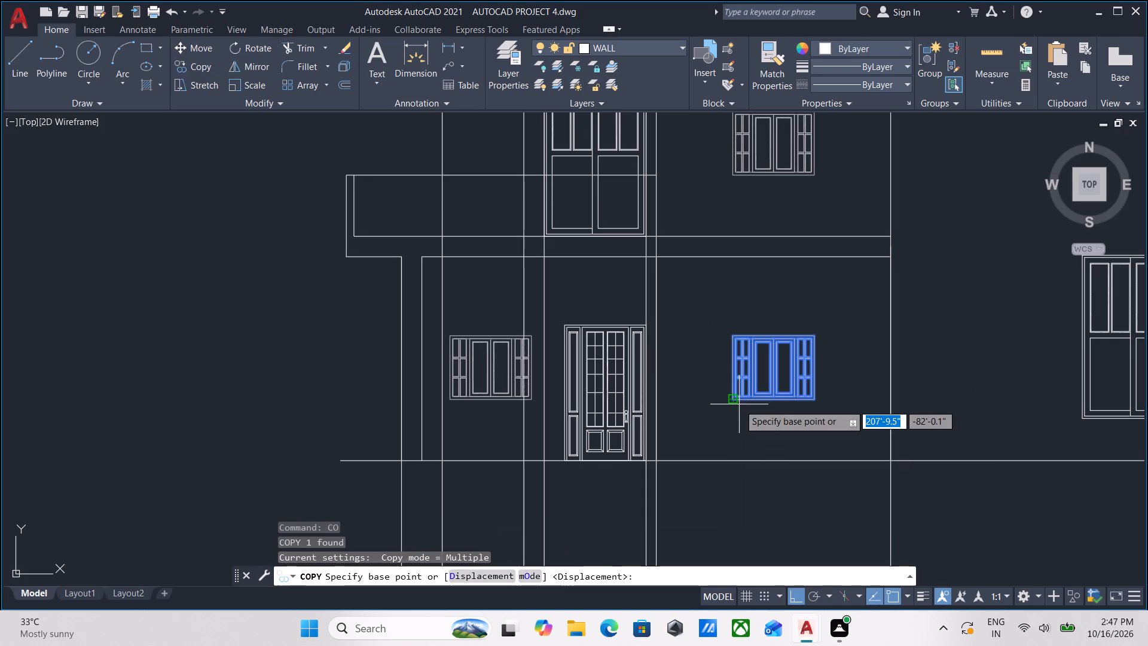
{"action": "left_click", "coordinate": [734, 402]}
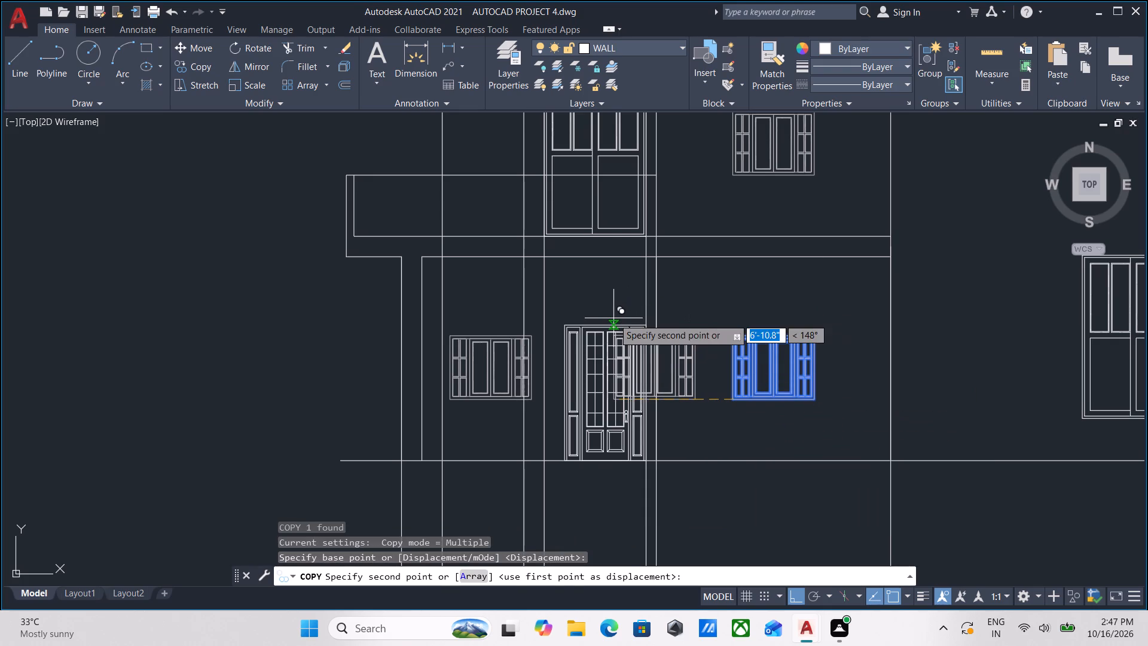
{"action": "key", "text": "F8"}
{"action": "middle_click_drag", "start_coordinate": [615, 319], "coordinate": [700, 481]}
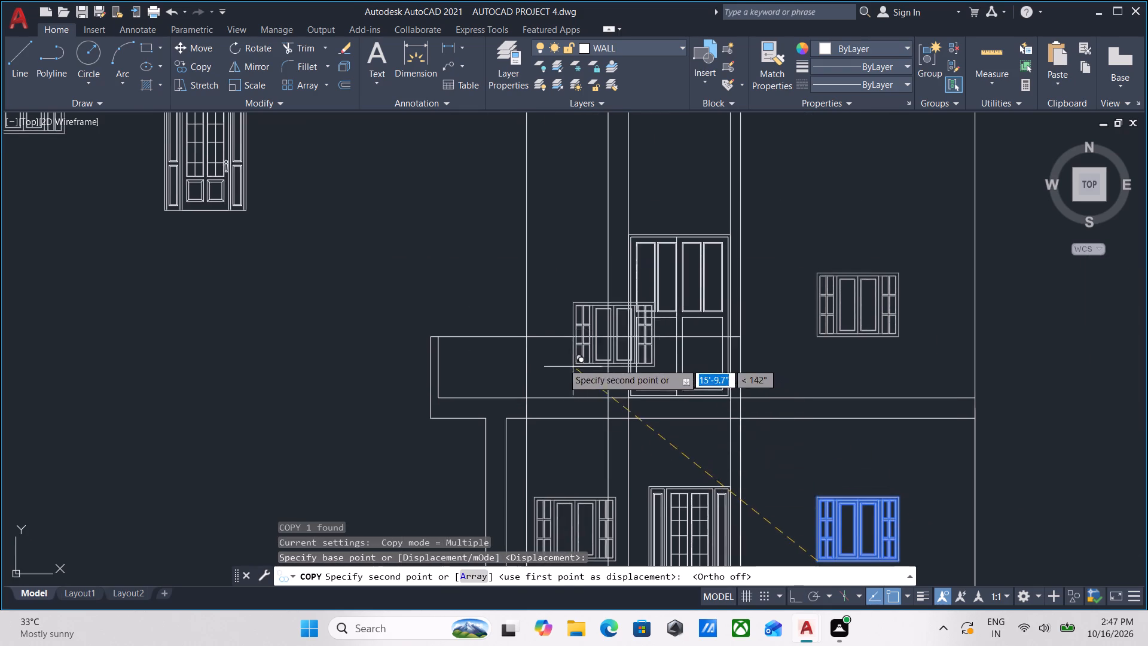
{"action": "middle_click_drag", "start_coordinate": [561, 362], "coordinate": [621, 452]}
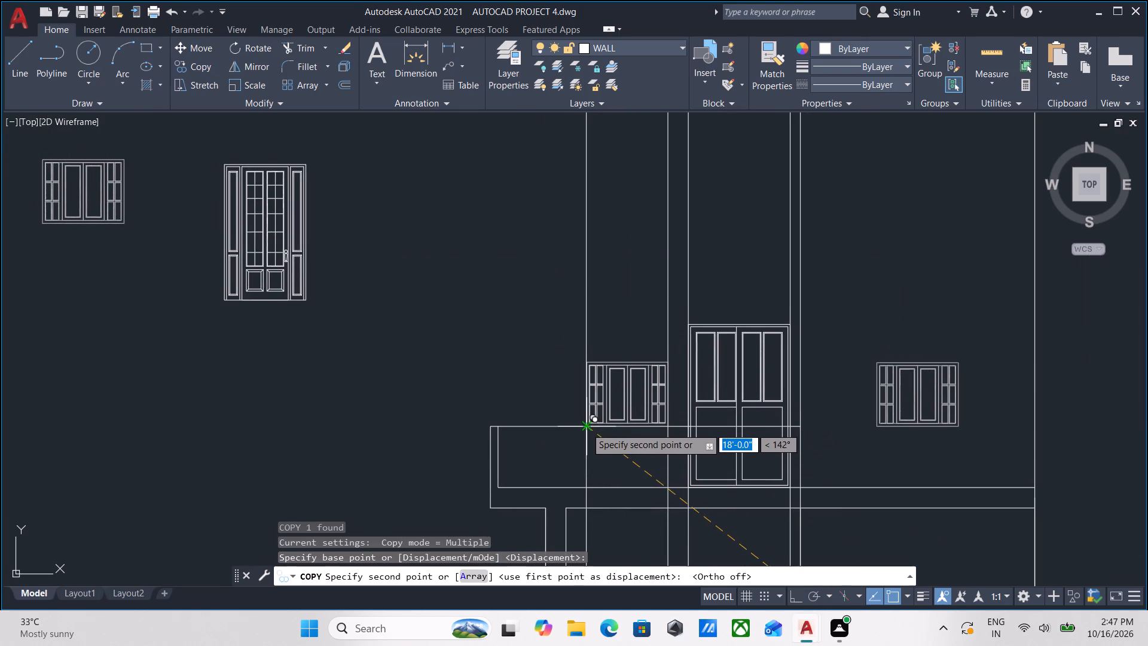
{"action": "left_click", "coordinate": [586, 428]}
{"action": "scroll", "coordinate": [526, 311], "scroll_direction": "down", "scroll_amount": 1}
{"action": "middle_click_drag", "start_coordinate": [528, 330], "coordinate": [570, 401]}
{"action": "middle_click_drag", "start_coordinate": [533, 358], "coordinate": [579, 417]}
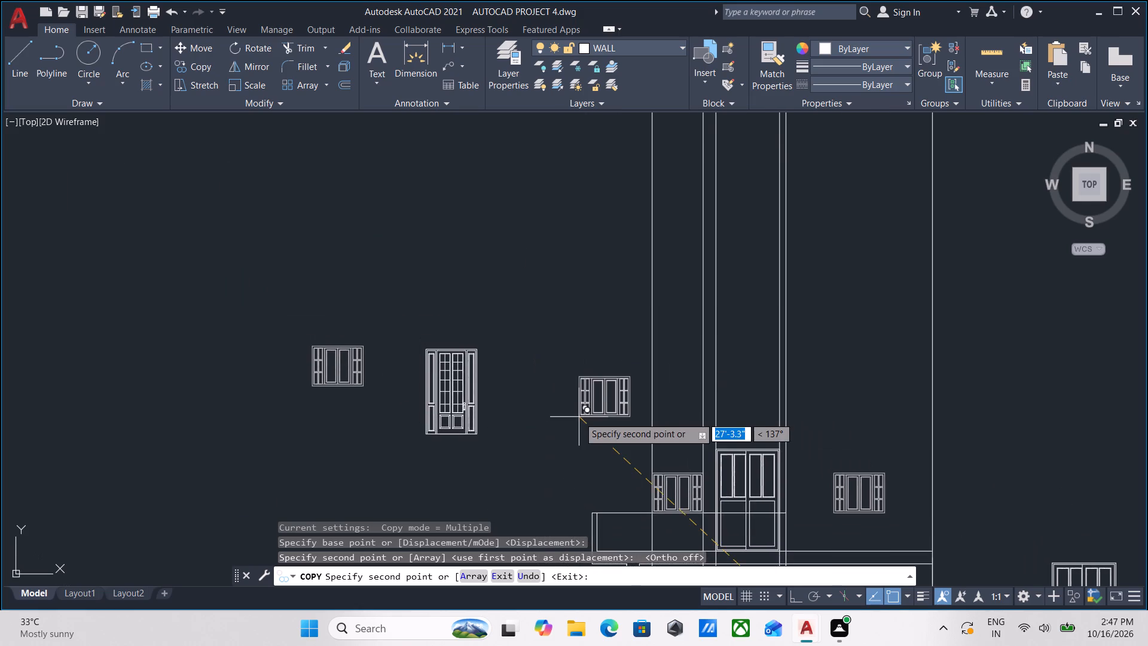
{"action": "scroll", "coordinate": [579, 415], "scroll_direction": "down", "scroll_amount": 1}
{"action": "middle_click_drag", "start_coordinate": [579, 415], "coordinate": [585, 464]}
{"action": "middle_click_drag", "start_coordinate": [575, 423], "coordinate": [582, 514]}
{"action": "middle_click_drag", "start_coordinate": [578, 473], "coordinate": [561, 395]}
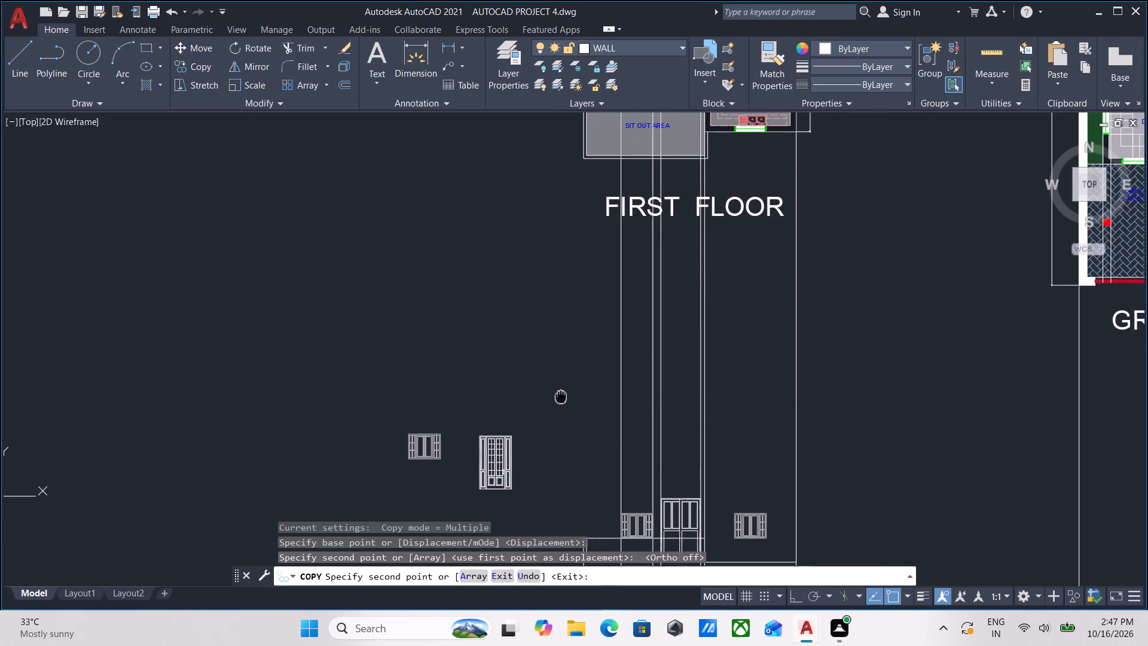
{"action": "middle_click_drag", "start_coordinate": [551, 394], "coordinate": [549, 332]}
{"action": "middle_click_drag", "start_coordinate": [523, 341], "coordinate": [530, 453]}
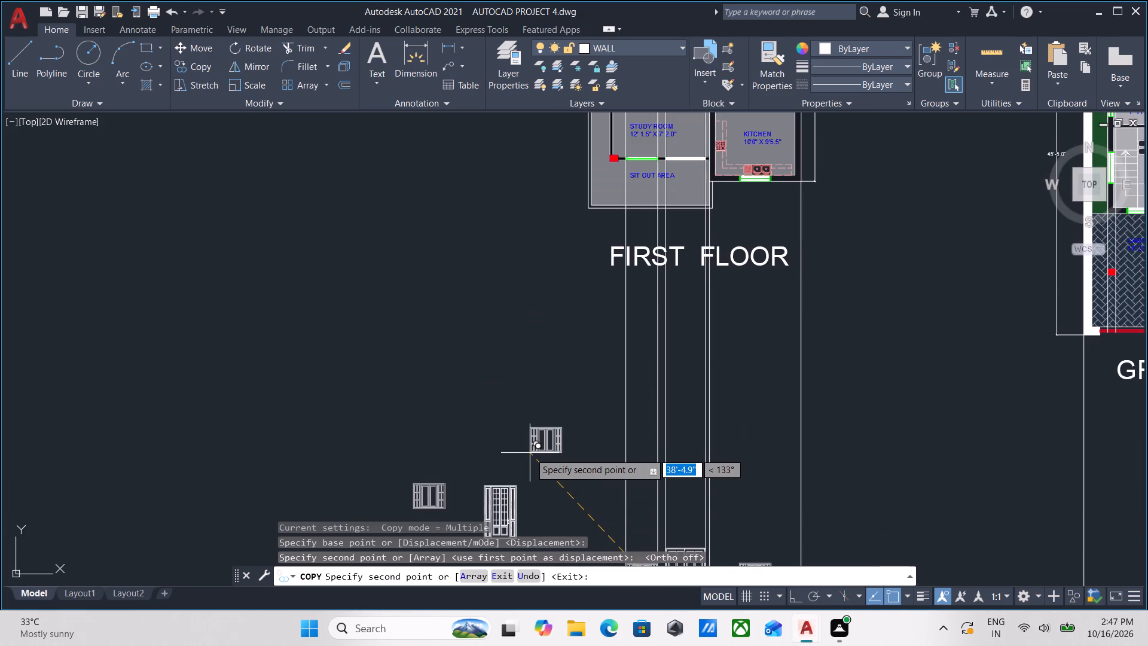
{"action": "scroll", "coordinate": [528, 422], "scroll_direction": "down", "scroll_amount": 1}
{"action": "middle_click_drag", "start_coordinate": [528, 422], "coordinate": [517, 363]}
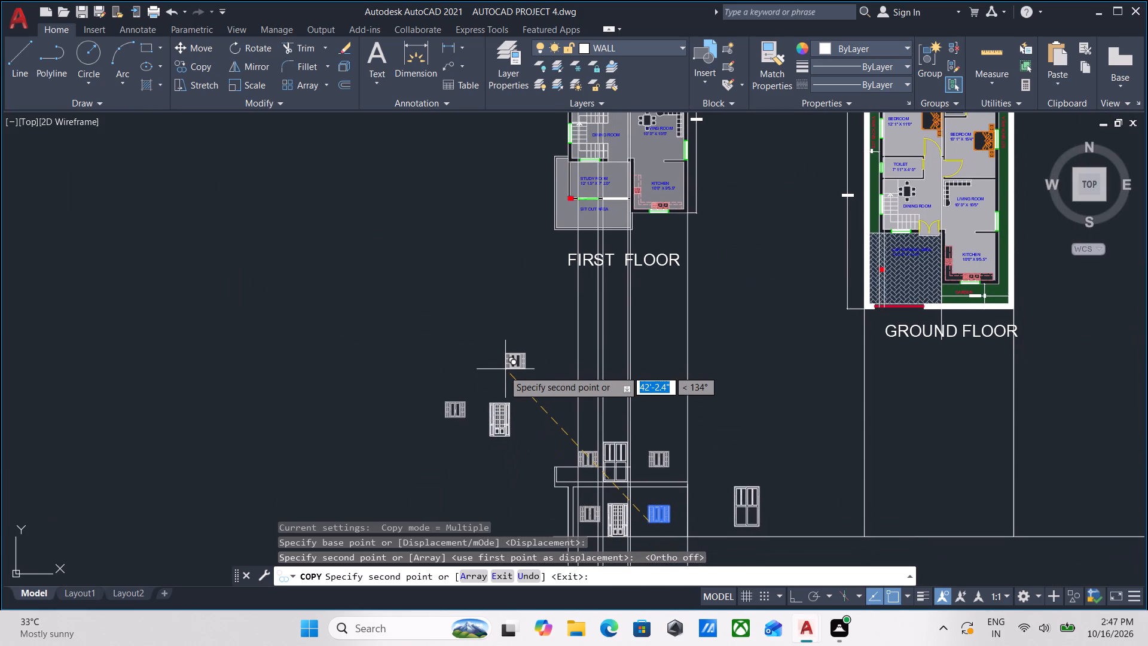
{"action": "key", "text": "Escape"}
Examine the elevation's first-floor openings and sit-out projection against the first-floor plan above.
{"action": "scroll", "coordinate": [530, 357], "scroll_direction": "up", "scroll_amount": 1}
{"action": "scroll", "coordinate": [530, 357], "scroll_direction": "down", "scroll_amount": 1}
{"action": "middle_click_drag", "start_coordinate": [530, 355], "coordinate": [522, 269]}
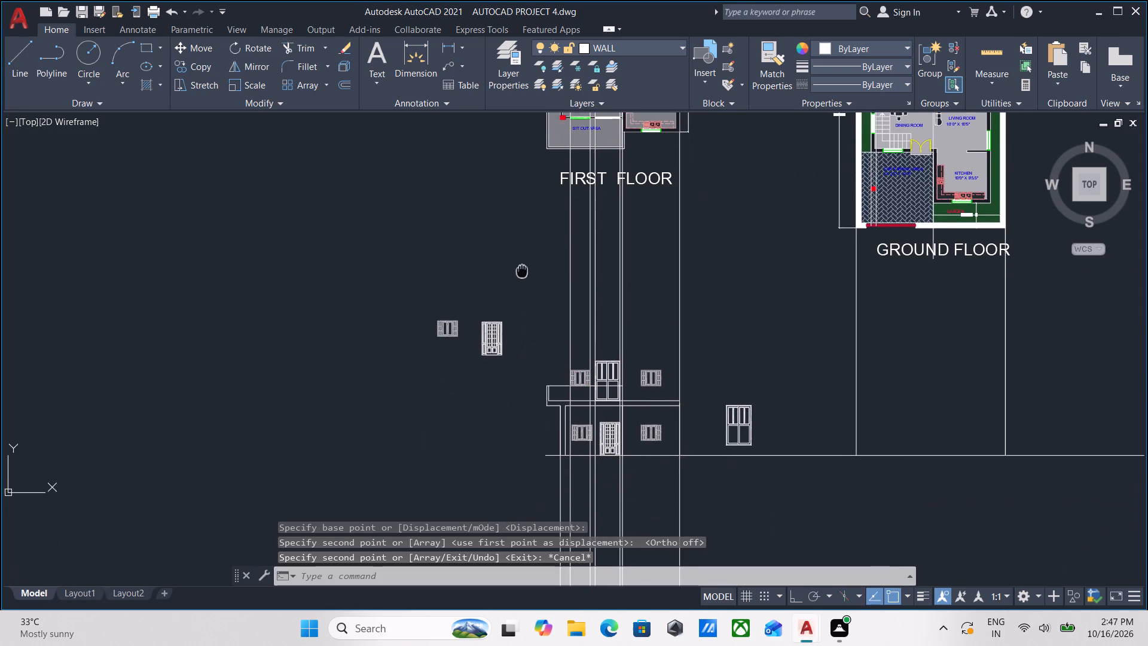
{"action": "middle_click_drag", "start_coordinate": [522, 269], "coordinate": [522, 269]}
{"action": "scroll", "coordinate": [540, 404], "scroll_direction": "up", "scroll_amount": 4}
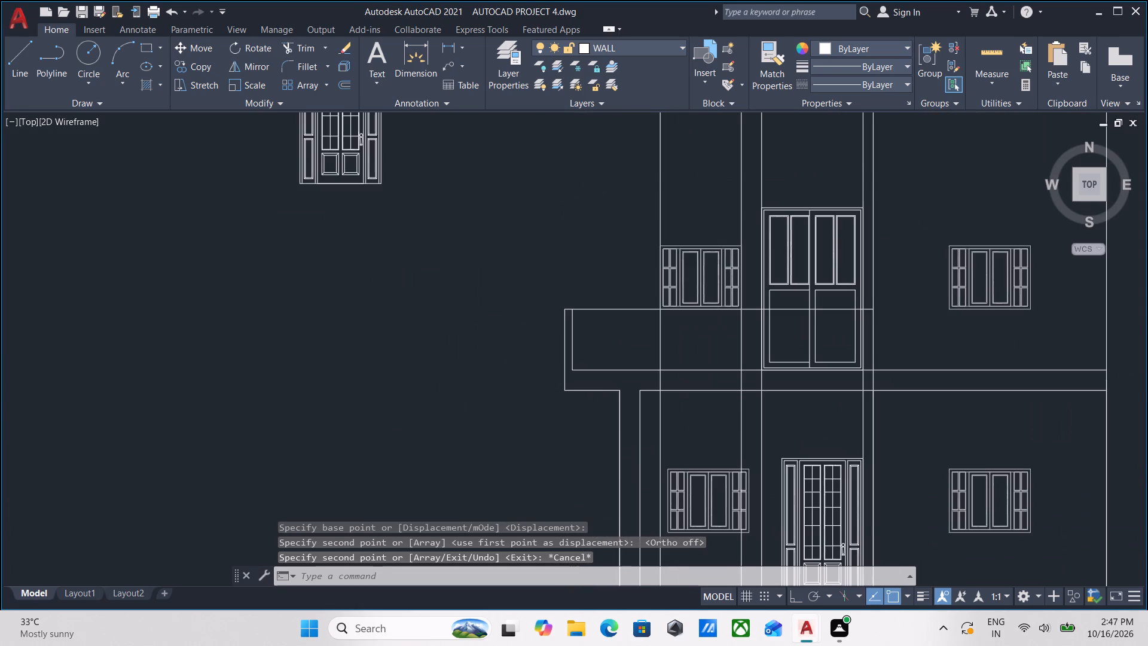
{"action": "scroll", "coordinate": [469, 373], "scroll_direction": "down", "scroll_amount": 1}
{"action": "middle_click_drag", "start_coordinate": [461, 379], "coordinate": [359, 461]}
{"action": "middle_click_drag", "start_coordinate": [380, 410], "coordinate": [378, 461]}
{"action": "middle_click_drag", "start_coordinate": [384, 399], "coordinate": [381, 501]}
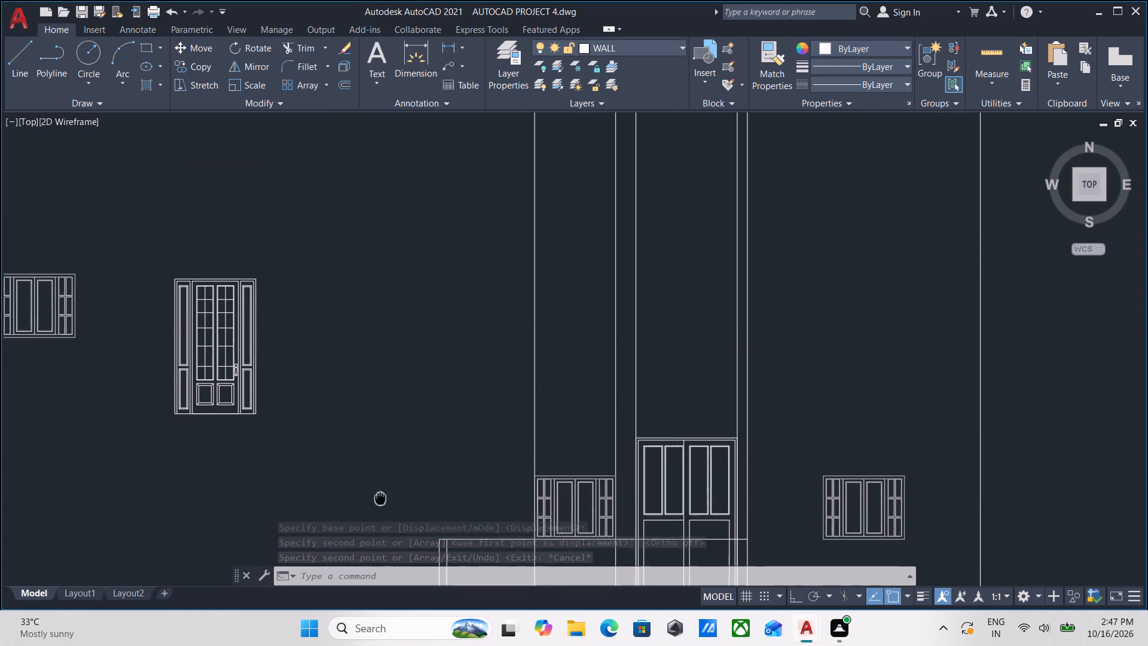
{"action": "middle_click_drag", "start_coordinate": [381, 501], "coordinate": [381, 505]}
{"action": "scroll", "coordinate": [390, 409], "scroll_direction": "down", "scroll_amount": 1}
{"action": "middle_click_drag", "start_coordinate": [390, 409], "coordinate": [422, 497]}
{"action": "scroll", "coordinate": [442, 477], "scroll_direction": "down", "scroll_amount": 1}
{"action": "middle_click_drag", "start_coordinate": [442, 477], "coordinate": [454, 514]}
{"action": "scroll", "coordinate": [462, 508], "scroll_direction": "down", "scroll_amount": 1}
{"action": "middle_click_drag", "start_coordinate": [462, 508], "coordinate": [503, 468]}
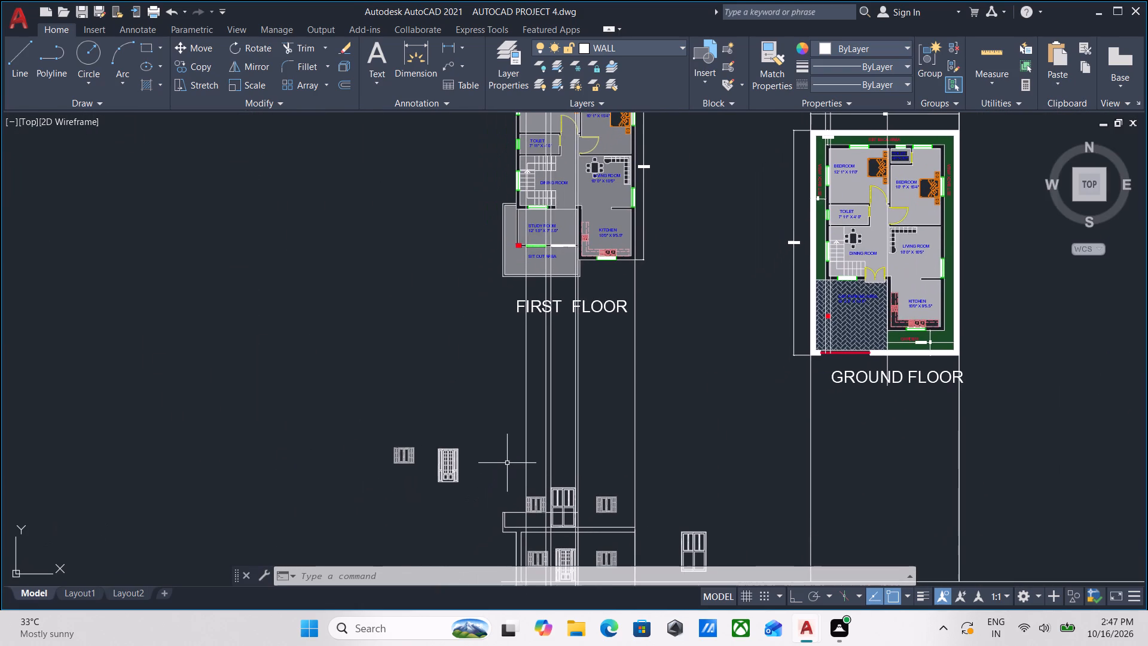
{"action": "middle_click_drag", "start_coordinate": [520, 481], "coordinate": [532, 364]}
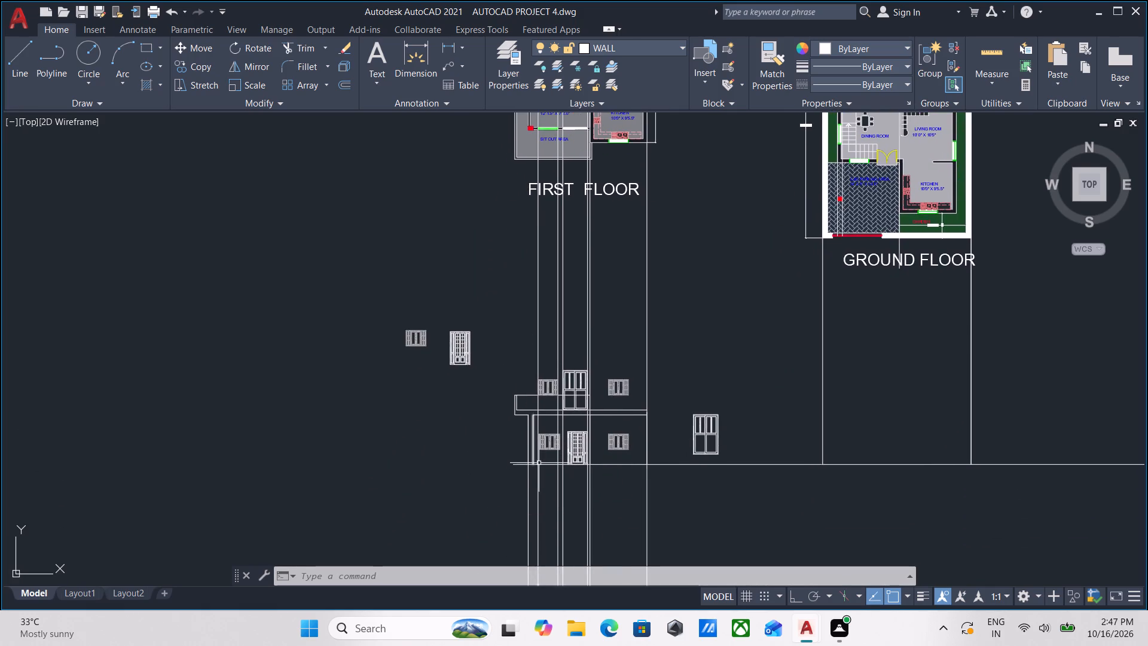
{"action": "scroll", "coordinate": [536, 468], "scroll_direction": "up", "scroll_amount": 1}
{"action": "scroll", "coordinate": [503, 416], "scroll_direction": "up", "scroll_amount": 2}
{"action": "middle_click_drag", "start_coordinate": [532, 392], "coordinate": [511, 465]}
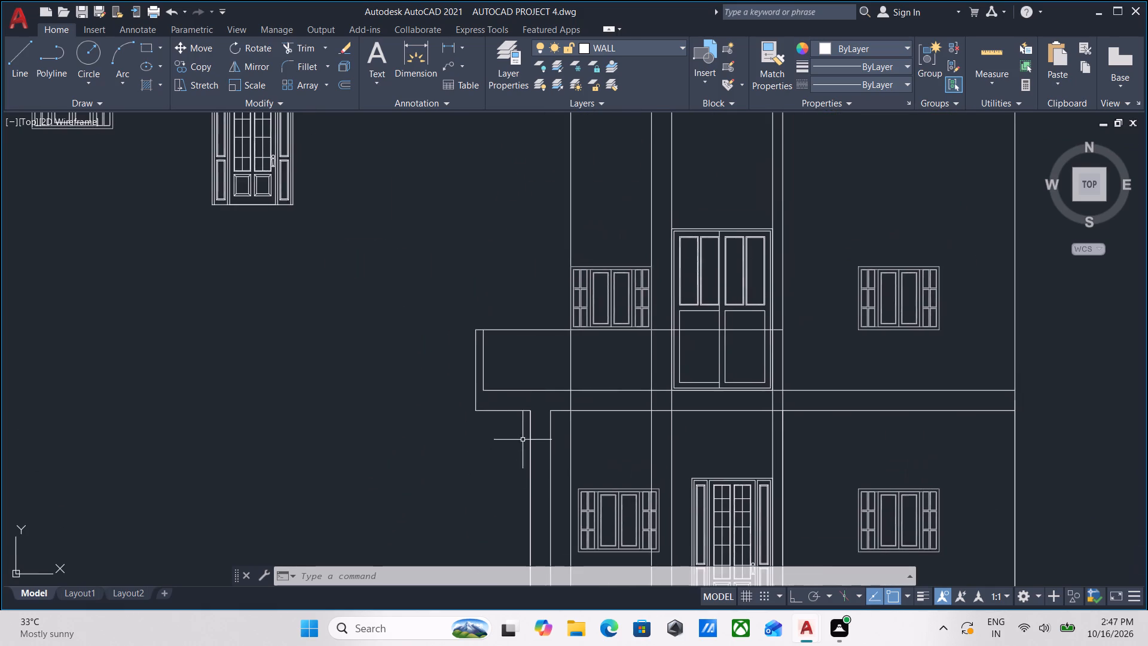
{"action": "scroll", "coordinate": [523, 440], "scroll_direction": "down", "scroll_amount": 1}
{"action": "middle_click_drag", "start_coordinate": [523, 440], "coordinate": [528, 477]}
{"action": "middle_click_drag", "start_coordinate": [536, 399], "coordinate": [536, 432]}
{"action": "middle_click_drag", "start_coordinate": [528, 417], "coordinate": [529, 373]}
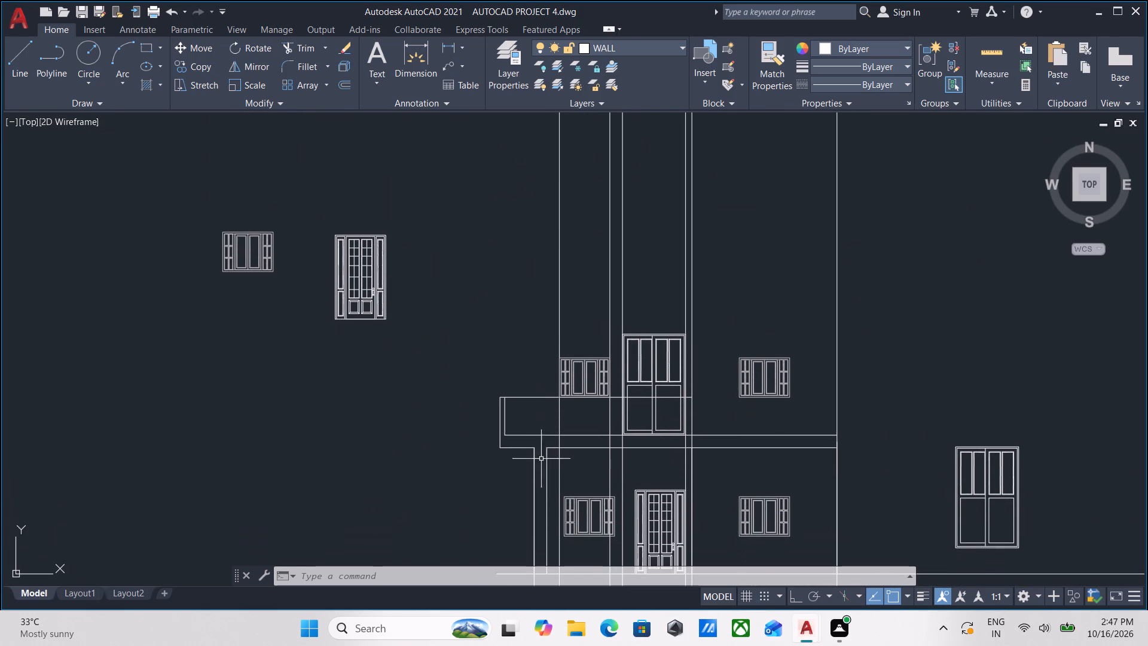
{"action": "scroll", "coordinate": [530, 437], "scroll_direction": "up", "scroll_amount": 1}
{"action": "scroll", "coordinate": [538, 432], "scroll_direction": "down", "scroll_amount": 1}
{"action": "middle_click_drag", "start_coordinate": [538, 432], "coordinate": [551, 406]}
{"action": "scroll", "coordinate": [546, 403], "scroll_direction": "down", "scroll_amount": 1}
{"action": "middle_click_drag", "start_coordinate": [546, 438], "coordinate": [557, 565]}
{"action": "scroll", "coordinate": [532, 376], "scroll_direction": "down", "scroll_amount": 1}
{"action": "middle_click_drag", "start_coordinate": [529, 494], "coordinate": [530, 510]}
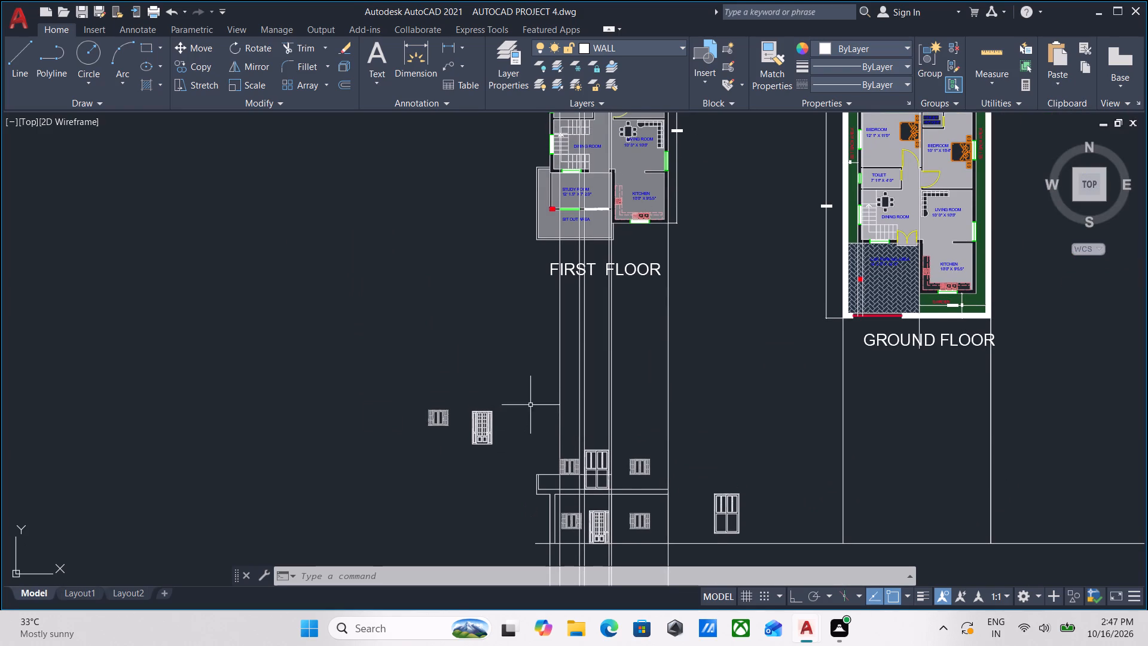
{"action": "middle_click_drag", "start_coordinate": [530, 405], "coordinate": [536, 458]}
Draw a vertical construction line through the outer face of the study room's west wall, down across the elevation.
{"action": "type", "text": "xl"}
{"action": "key", "text": "Return"}
{"action": "scroll", "coordinate": [532, 339], "scroll_direction": "up", "scroll_amount": 1}
{"action": "middle_click_drag", "start_coordinate": [530, 258], "coordinate": [500, 364]}
{"action": "scroll", "coordinate": [578, 233], "scroll_direction": "up", "scroll_amount": 3}
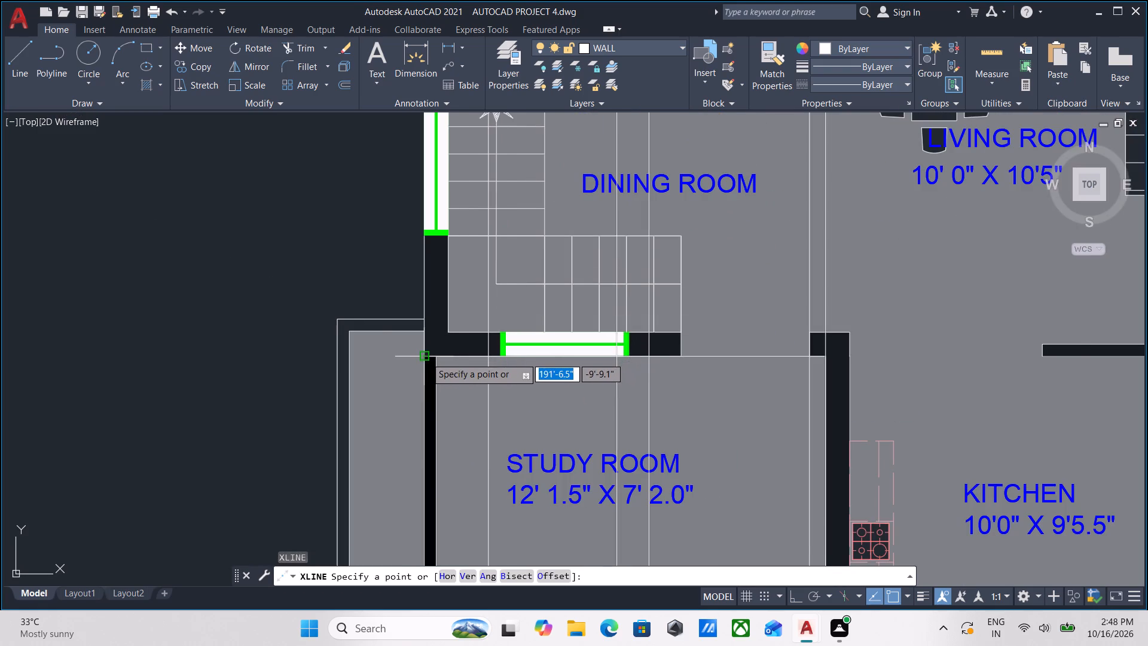
{"action": "left_click", "coordinate": [426, 357]}
{"action": "scroll", "coordinate": [421, 459], "scroll_direction": "down", "scroll_amount": 1}
{"action": "middle_click_drag", "start_coordinate": [421, 459], "coordinate": [449, 269]}
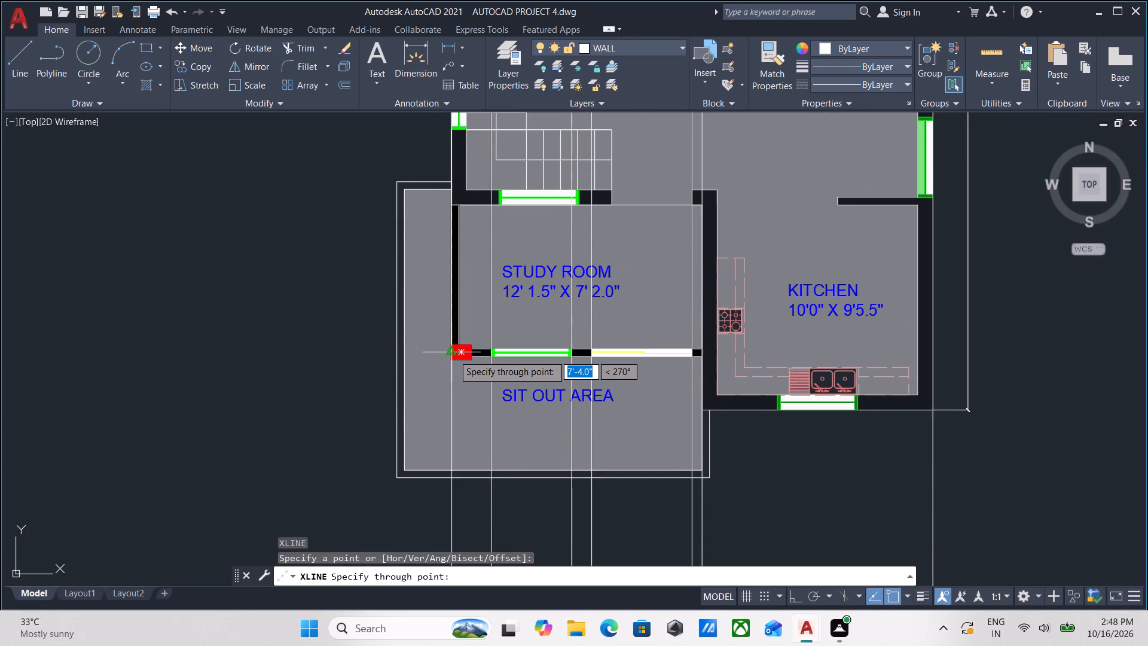
{"action": "key", "text": "F8"}
{"action": "scroll", "coordinate": [449, 361], "scroll_direction": "down", "scroll_amount": 1}
{"action": "middle_click_drag", "start_coordinate": [449, 361], "coordinate": [450, 237]}
{"action": "scroll", "coordinate": [447, 351], "scroll_direction": "down", "scroll_amount": 1}
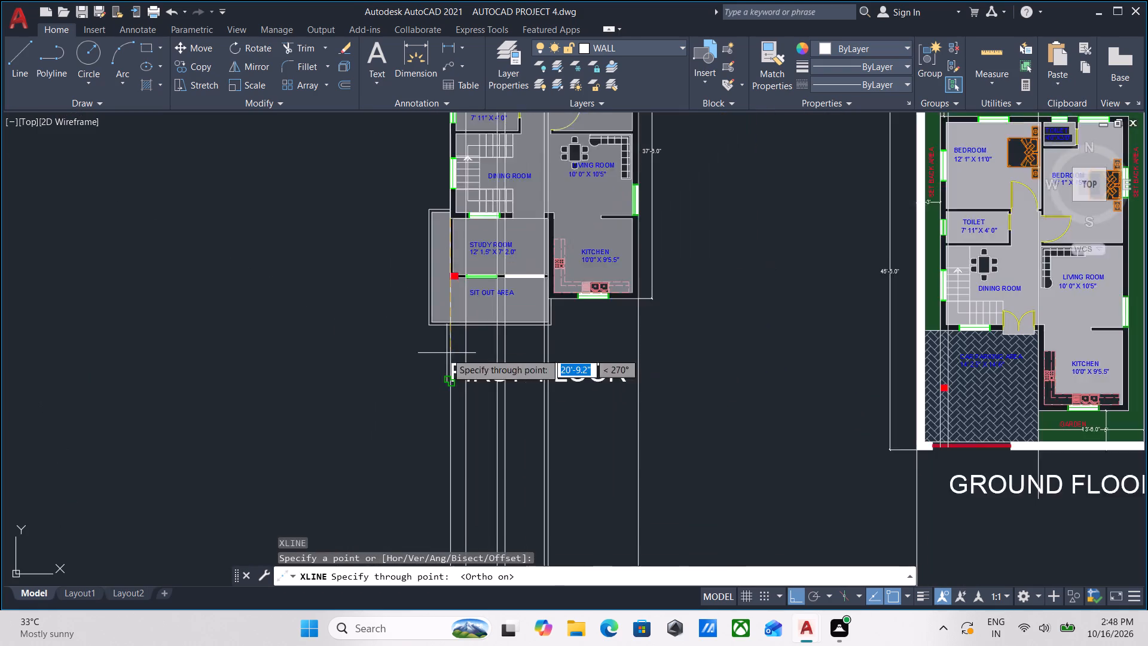
{"action": "middle_click_drag", "start_coordinate": [447, 353], "coordinate": [449, 167]}
{"action": "middle_click_drag", "start_coordinate": [457, 257], "coordinate": [466, 151]}
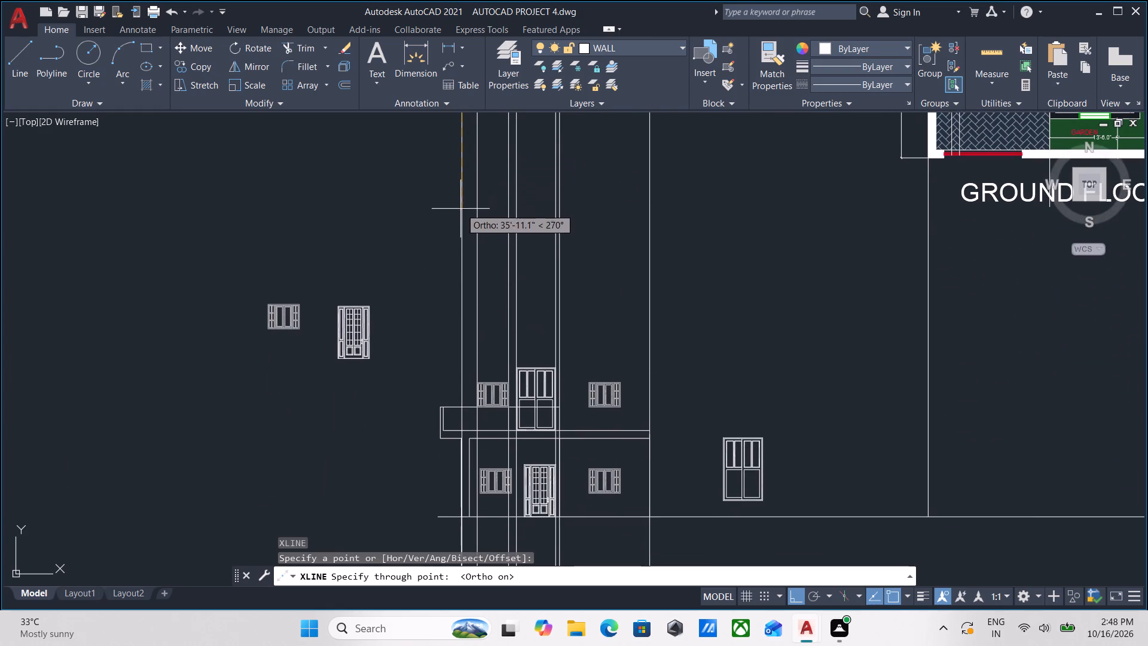
{"action": "left_click", "coordinate": [457, 232]}
{"action": "scroll", "coordinate": [444, 239], "scroll_direction": "down", "scroll_amount": 1}
{"action": "middle_click_drag", "start_coordinate": [443, 239], "coordinate": [529, 253]}
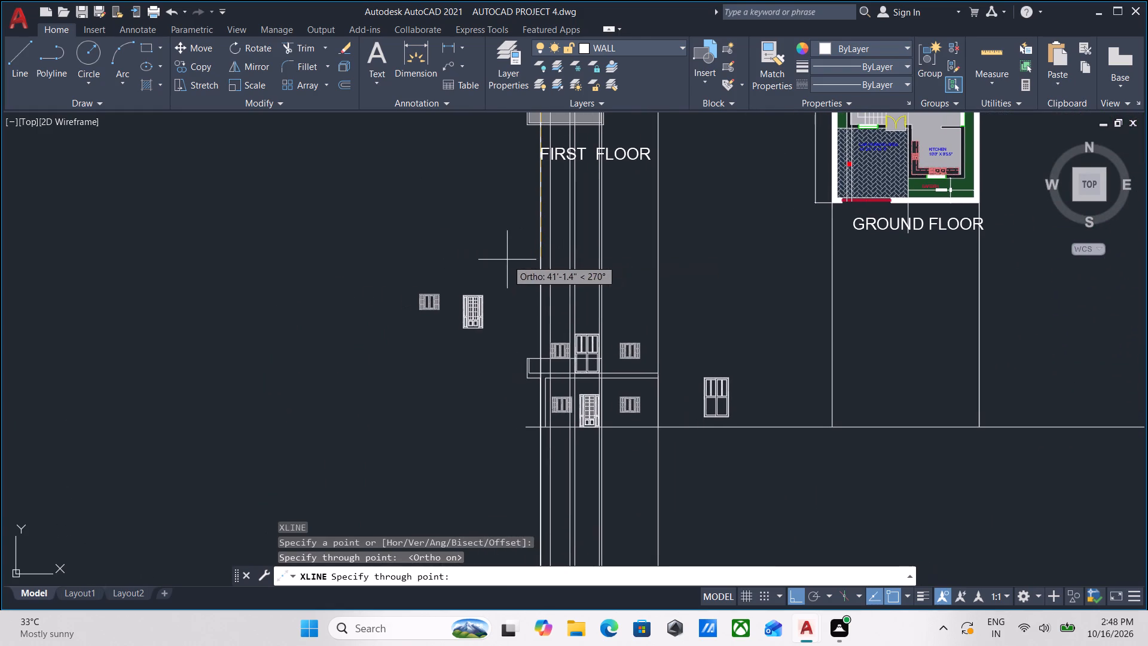
{"action": "key", "text": "Escape"}
Erase the two vertical construction lines marking the edges of the first-floor study room window.
{"action": "scroll", "coordinate": [548, 372], "scroll_direction": "up", "scroll_amount": 2}
{"action": "scroll", "coordinate": [514, 312], "scroll_direction": "up", "scroll_amount": 1}
{"action": "middle_click_drag", "start_coordinate": [539, 273], "coordinate": [546, 194]}
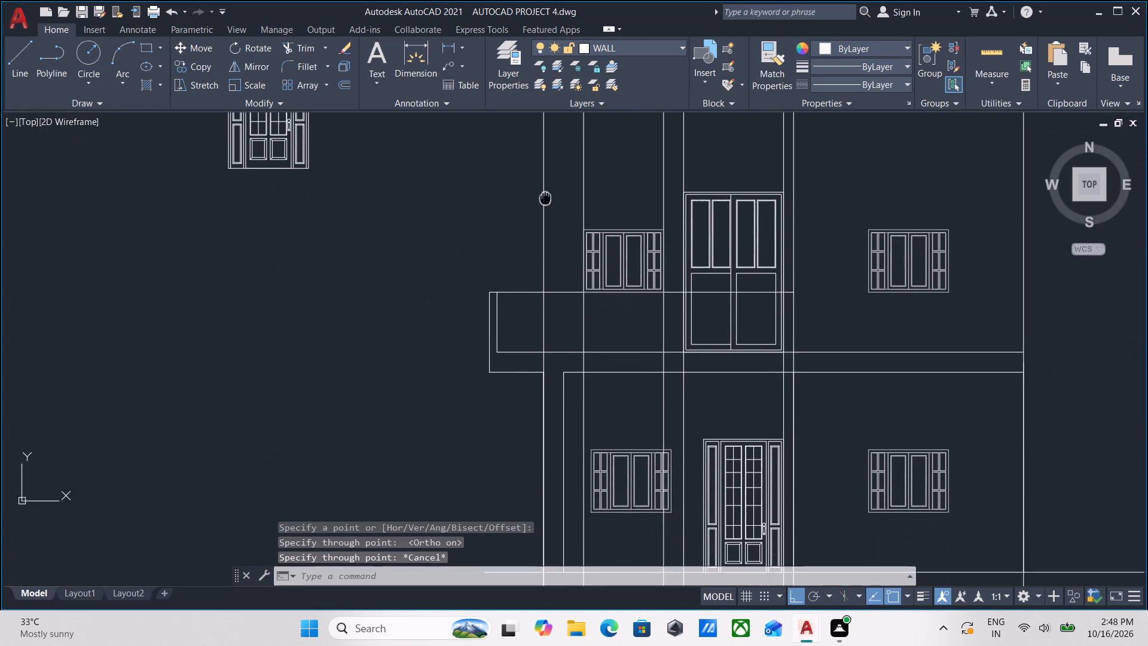
{"action": "middle_click_drag", "start_coordinate": [546, 194], "coordinate": [547, 190]}
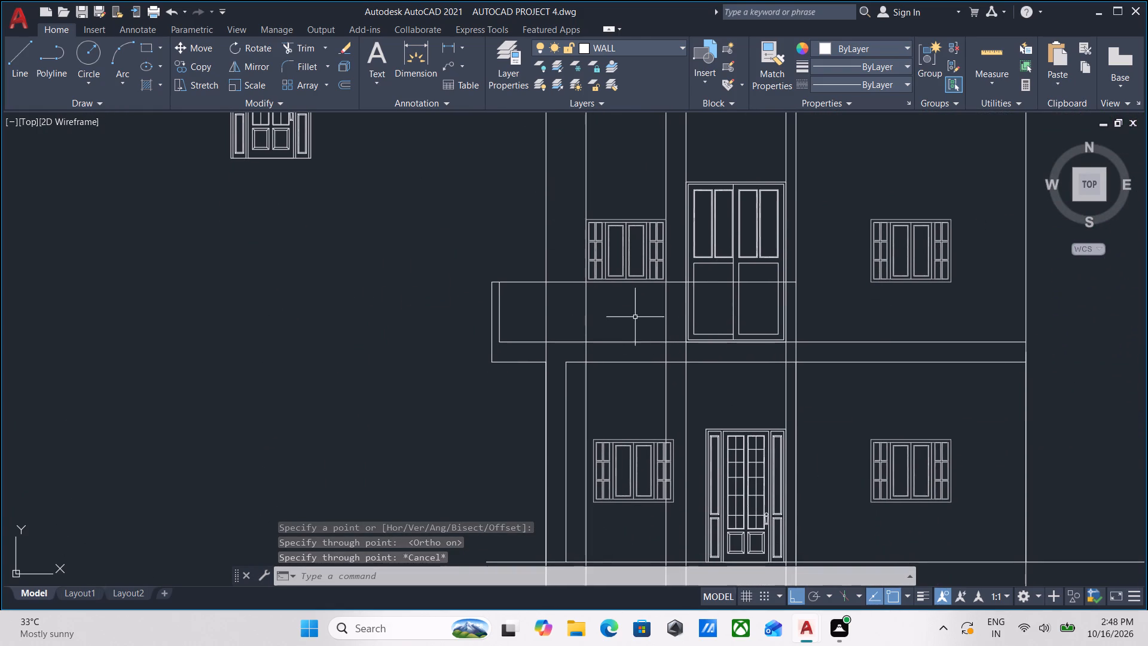
{"action": "left_click", "coordinate": [674, 318]}
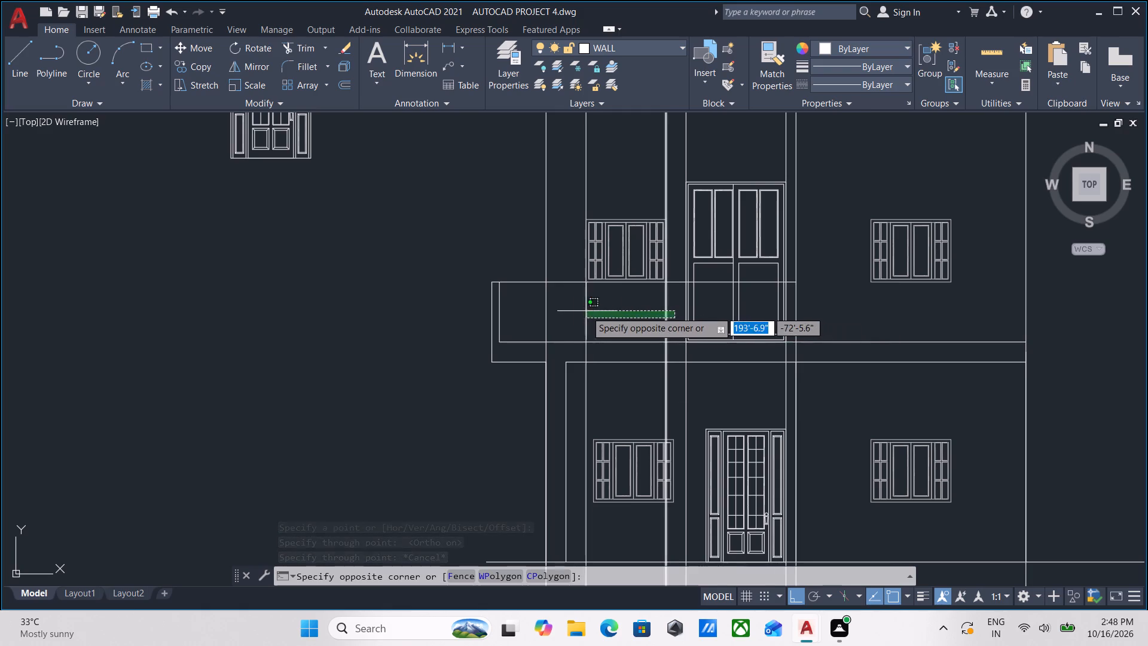
{"action": "left_click", "coordinate": [572, 311]}
{"action": "right_click", "coordinate": [572, 311]}
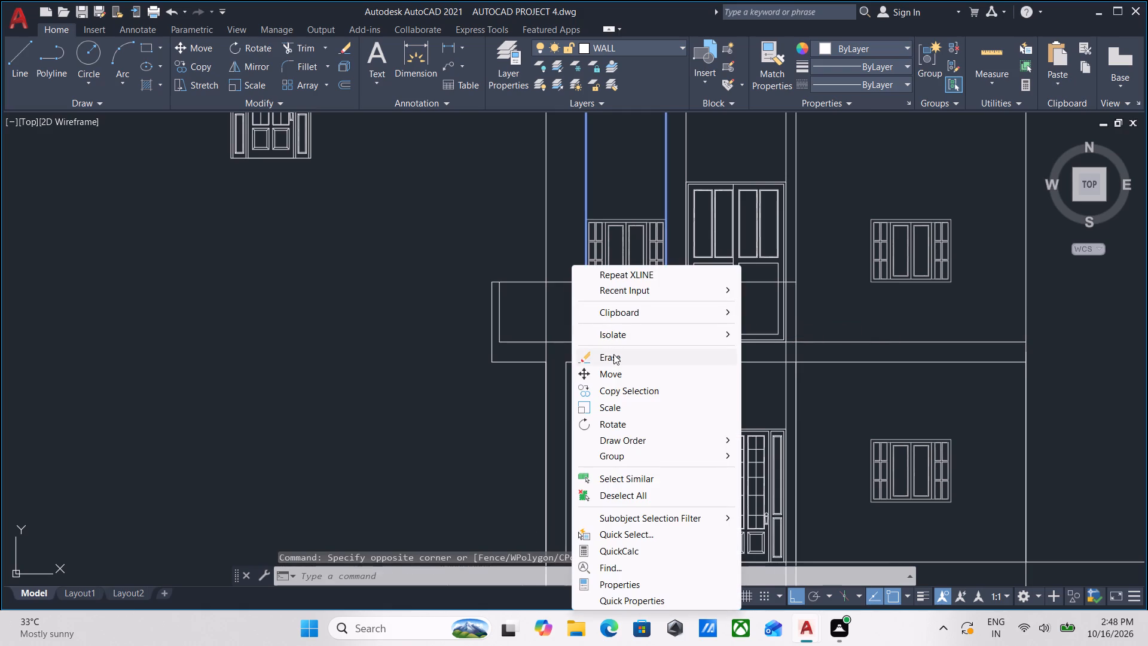
{"action": "left_click", "coordinate": [613, 354]}
Erase the two vertical construction lines marking the edges of the first-floor sit-out door.
{"action": "scroll", "coordinate": [578, 321], "scroll_direction": "down", "scroll_amount": 1}
{"action": "middle_click_drag", "start_coordinate": [578, 321], "coordinate": [591, 336]}
{"action": "scroll", "coordinate": [582, 328], "scroll_direction": "up", "scroll_amount": 1}
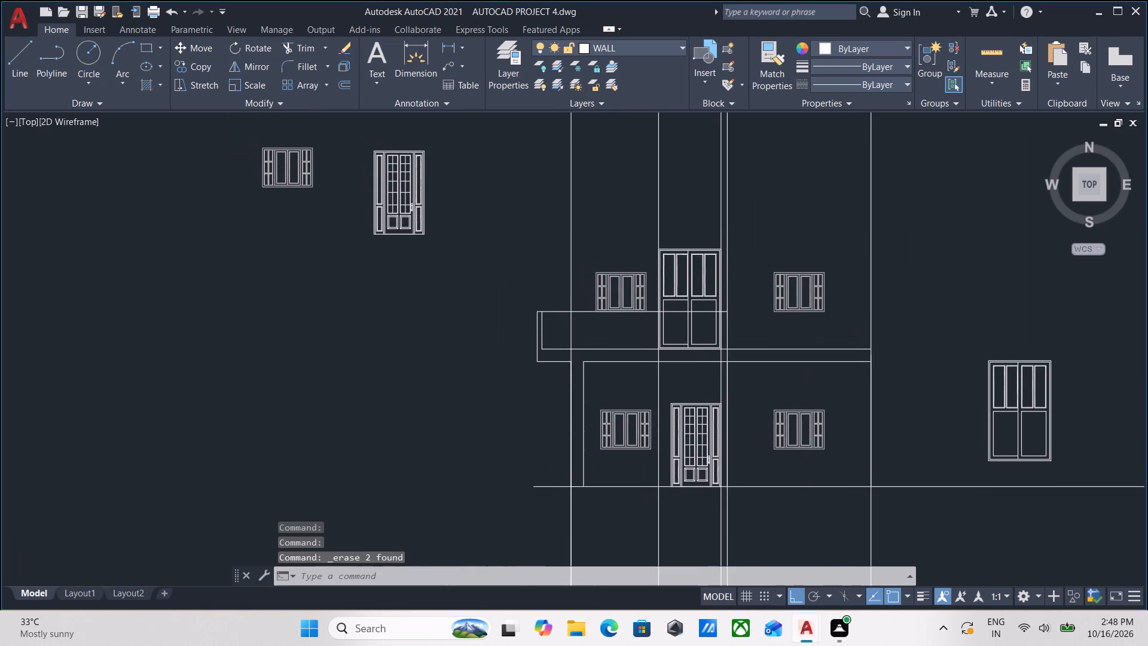
{"action": "scroll", "coordinate": [601, 318], "scroll_direction": "down", "scroll_amount": 1}
{"action": "middle_click_drag", "start_coordinate": [601, 318], "coordinate": [548, 378]}
{"action": "scroll", "coordinate": [670, 283], "scroll_direction": "up", "scroll_amount": 2}
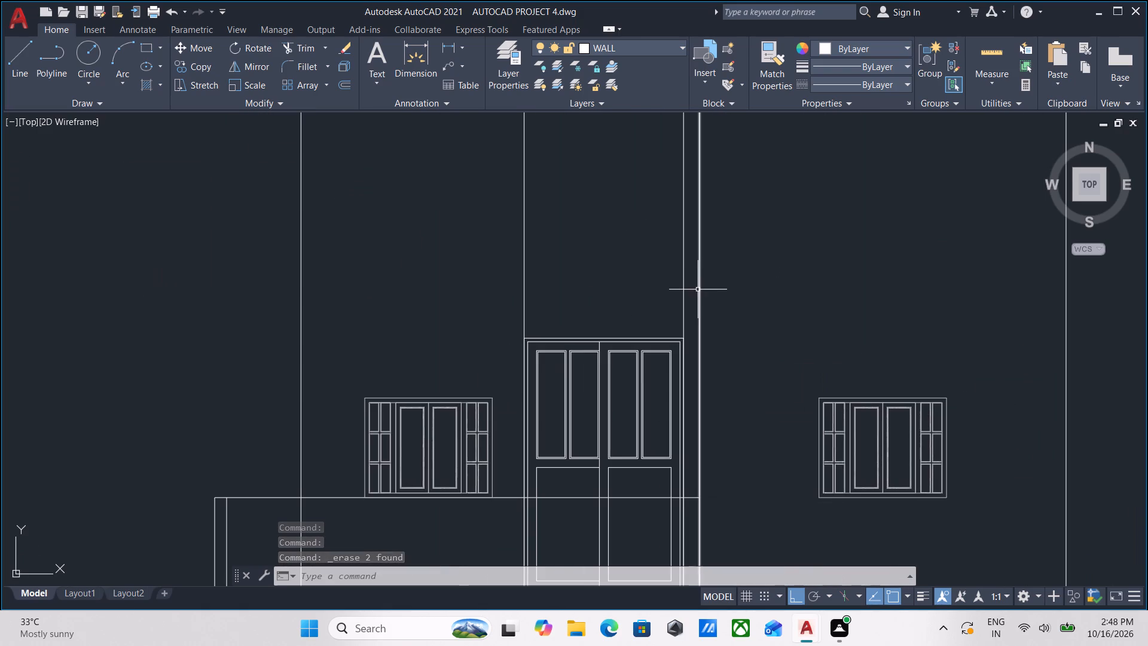
{"action": "left_click", "coordinate": [689, 297]}
{"action": "left_click", "coordinate": [481, 261]}
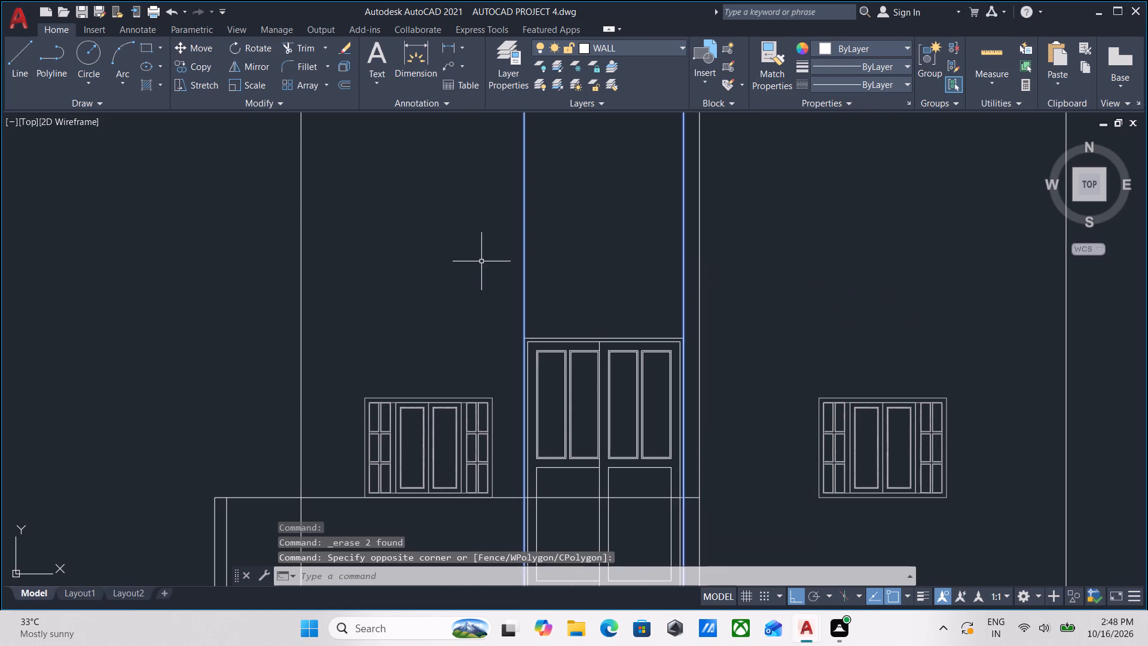
{"action": "right_click_drag", "start_coordinate": [481, 261], "coordinate": [471, 267]}
{"action": "left_click", "coordinate": [500, 356]}
Examine the elevation's sit-out projection, first-floor openings and remaining wall construction lines.
{"action": "scroll", "coordinate": [515, 342], "scroll_direction": "down", "scroll_amount": 2}
{"action": "middle_click_drag", "start_coordinate": [515, 342], "coordinate": [549, 252]}
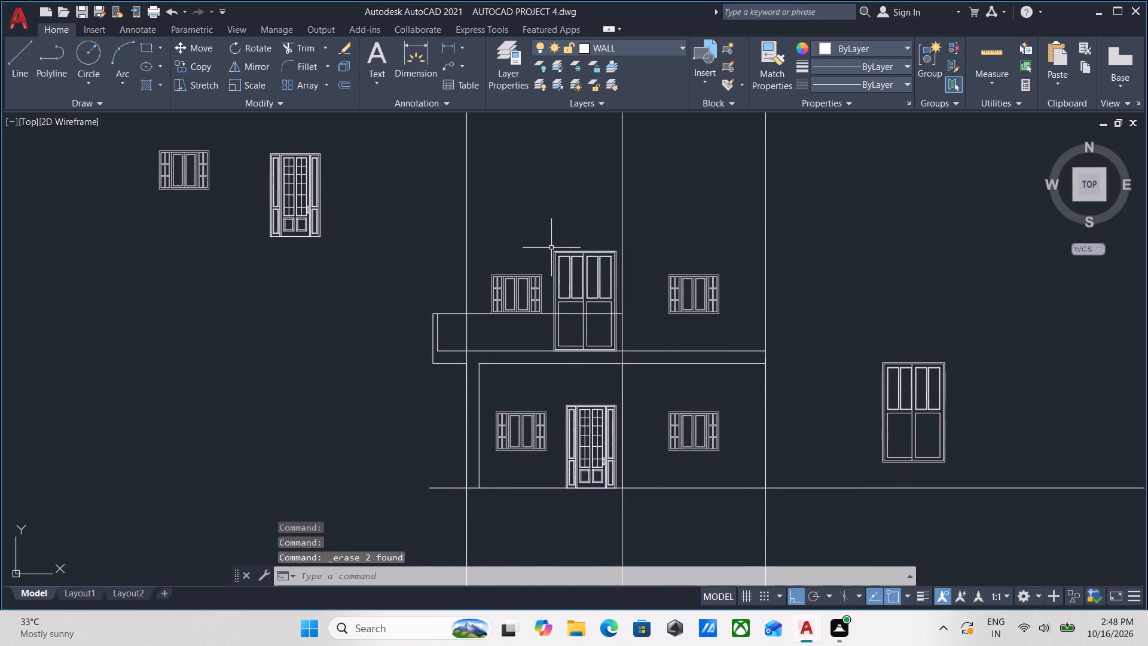
{"action": "scroll", "coordinate": [481, 349], "scroll_direction": "up", "scroll_amount": 1}
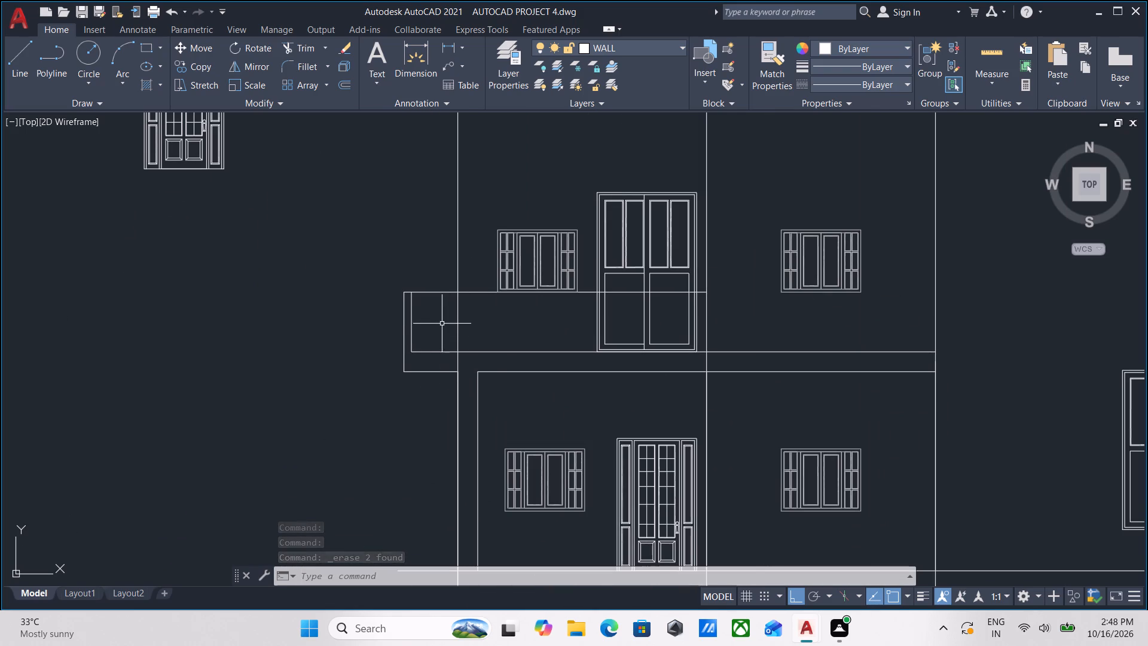
{"action": "scroll", "coordinate": [445, 292], "scroll_direction": "up", "scroll_amount": 1}
{"action": "middle_click_drag", "start_coordinate": [494, 342], "coordinate": [589, 450]}
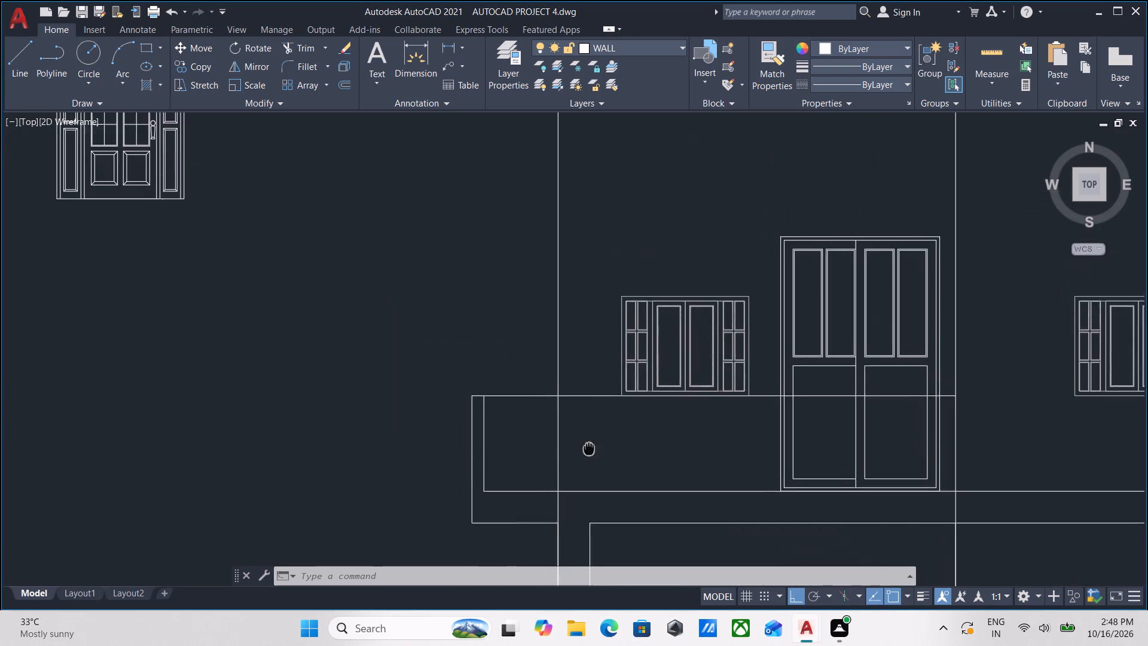
{"action": "middle_click_drag", "start_coordinate": [589, 450], "coordinate": [590, 451]}
{"action": "scroll", "coordinate": [596, 394], "scroll_direction": "down", "scroll_amount": 3}
{"action": "middle_click_drag", "start_coordinate": [596, 395], "coordinate": [590, 451]}
{"action": "middle_click_drag", "start_coordinate": [575, 360], "coordinate": [578, 276]}
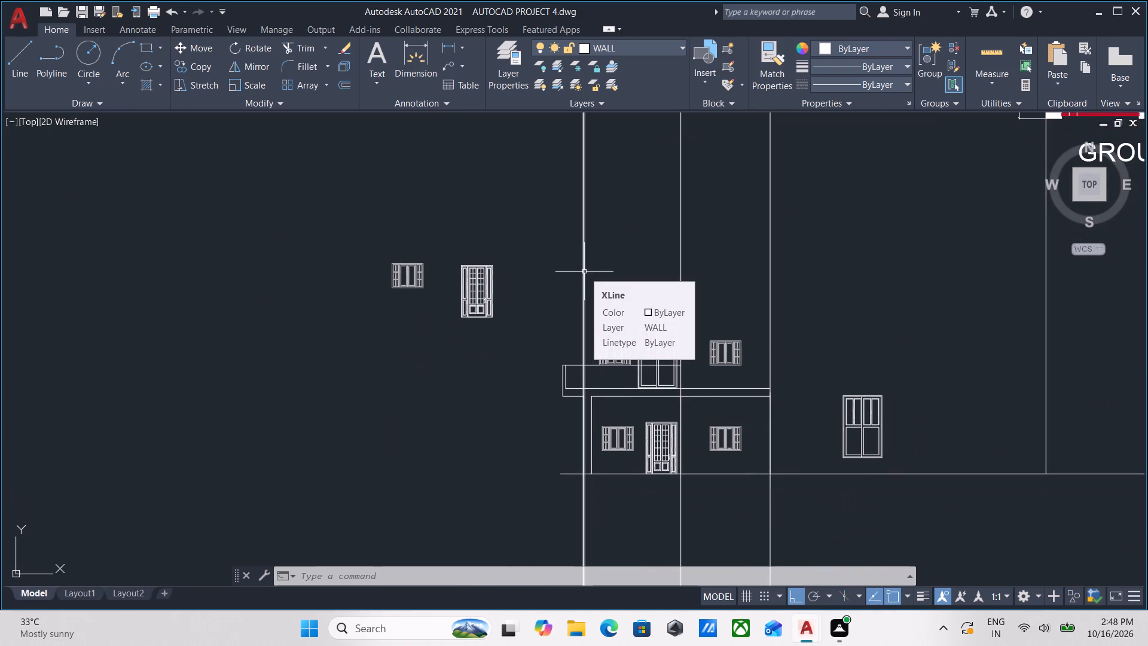
{"action": "scroll", "coordinate": [733, 468], "scroll_direction": "up", "scroll_amount": 1}
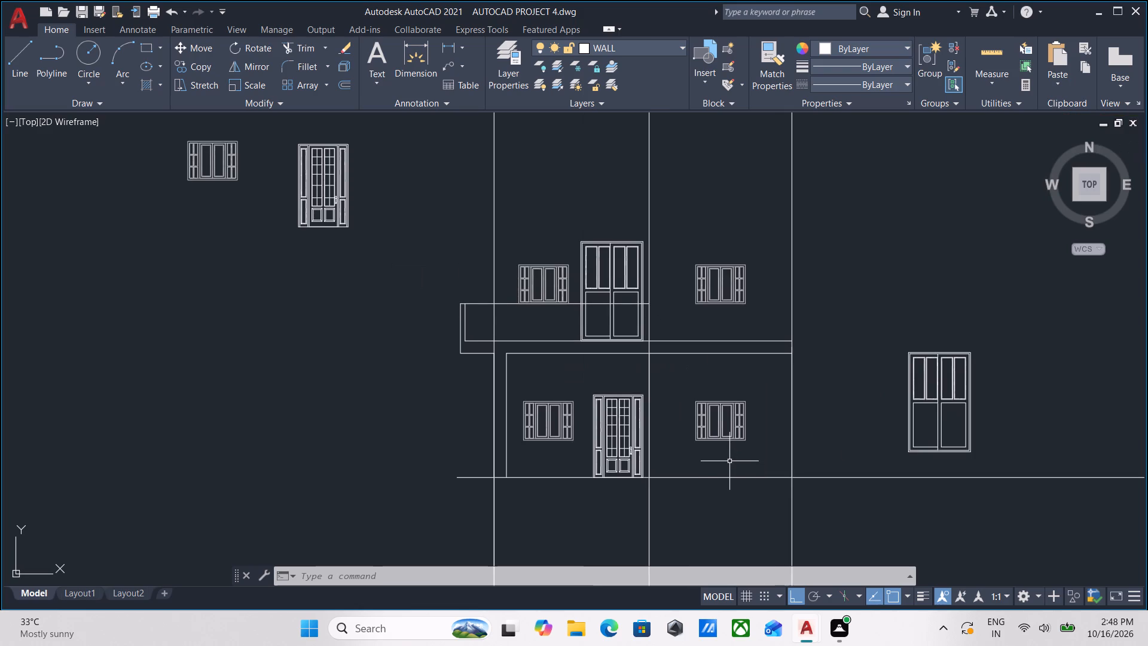
Examine the elevation against the first-floor plan, following the wall construction lines down to the sit-out projection.
{"action": "middle_click_drag", "start_coordinate": [729, 461], "coordinate": [704, 551]}
{"action": "middle_click_drag", "start_coordinate": [661, 407], "coordinate": [661, 470]}
{"action": "middle_click_drag", "start_coordinate": [628, 388], "coordinate": [636, 458]}
{"action": "middle_click_drag", "start_coordinate": [642, 380], "coordinate": [668, 257]}
{"action": "scroll", "coordinate": [677, 273], "scroll_direction": "down", "scroll_amount": 1}
{"action": "middle_click_drag", "start_coordinate": [677, 273], "coordinate": [665, 377]}
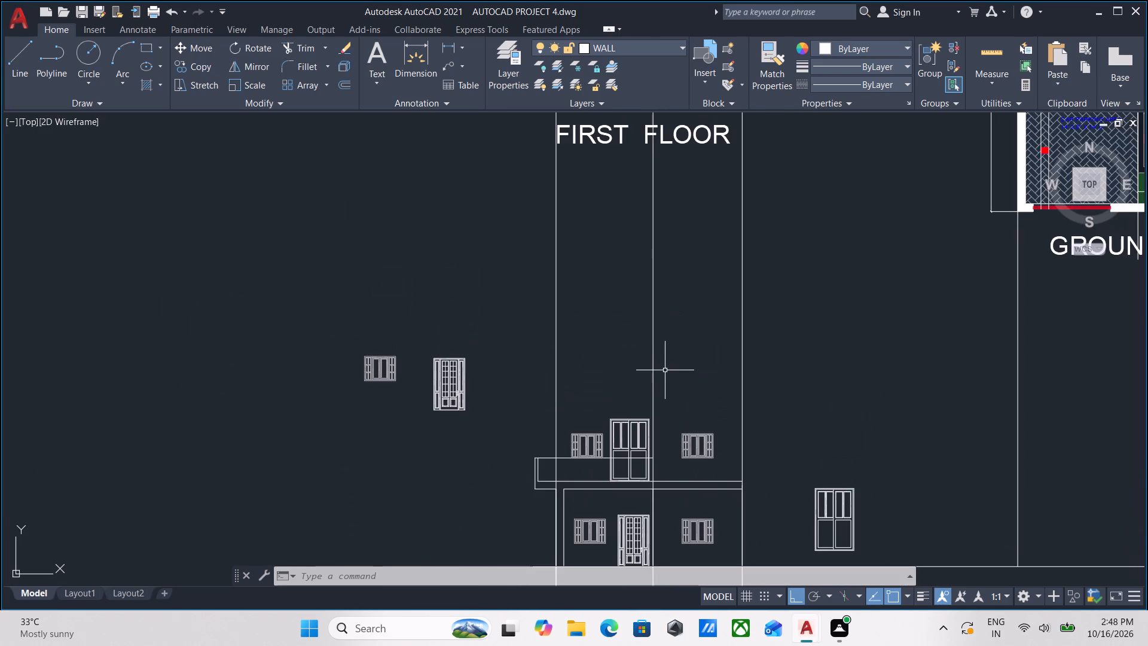
{"action": "scroll", "coordinate": [665, 371], "scroll_direction": "down", "scroll_amount": 1}
{"action": "middle_click_drag", "start_coordinate": [665, 371], "coordinate": [661, 434]}
{"action": "middle_click_drag", "start_coordinate": [620, 394], "coordinate": [628, 335]}
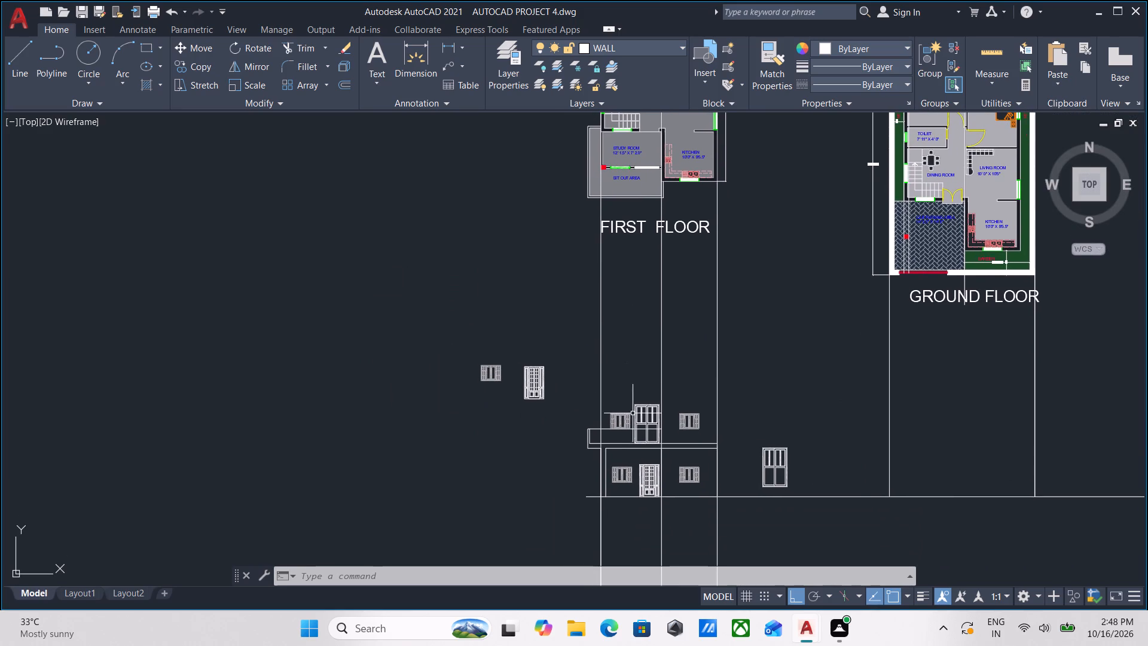
{"action": "scroll", "coordinate": [633, 415], "scroll_direction": "up", "scroll_amount": 1}
{"action": "scroll", "coordinate": [630, 364], "scroll_direction": "down", "scroll_amount": 1}
{"action": "middle_click_drag", "start_coordinate": [630, 364], "coordinate": [646, 440]}
{"action": "middle_click_drag", "start_coordinate": [641, 412], "coordinate": [642, 374]}
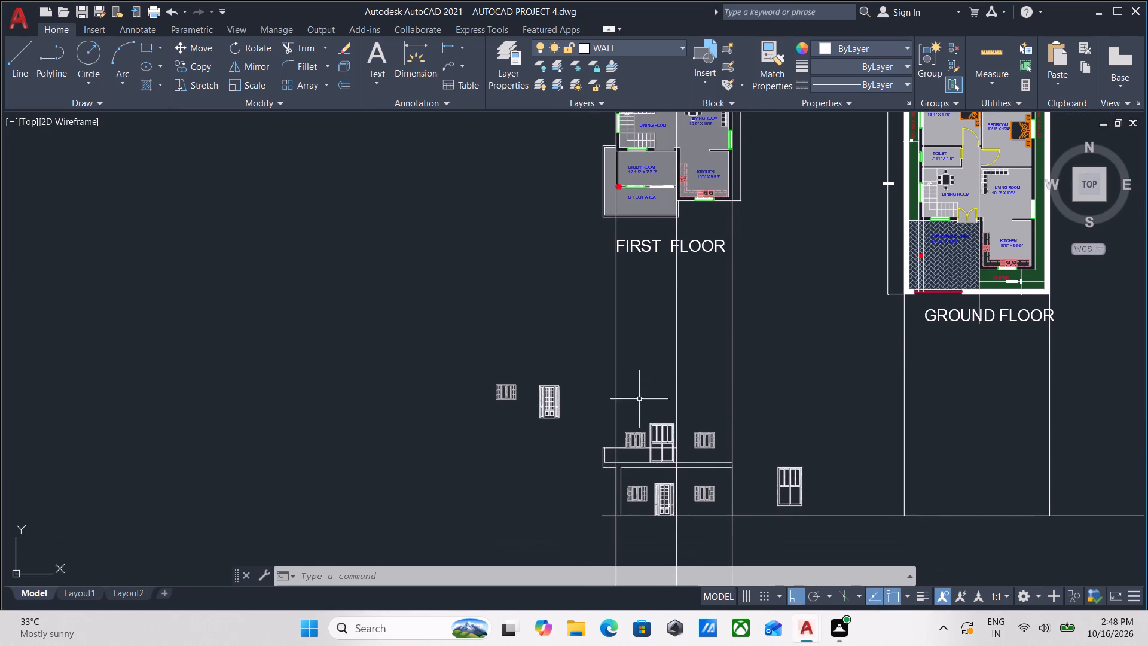
{"action": "scroll", "coordinate": [657, 474], "scroll_direction": "up", "scroll_amount": 2}
{"action": "scroll", "coordinate": [595, 447], "scroll_direction": "up", "scroll_amount": 1}
{"action": "scroll", "coordinate": [600, 426], "scroll_direction": "down", "scroll_amount": 1}
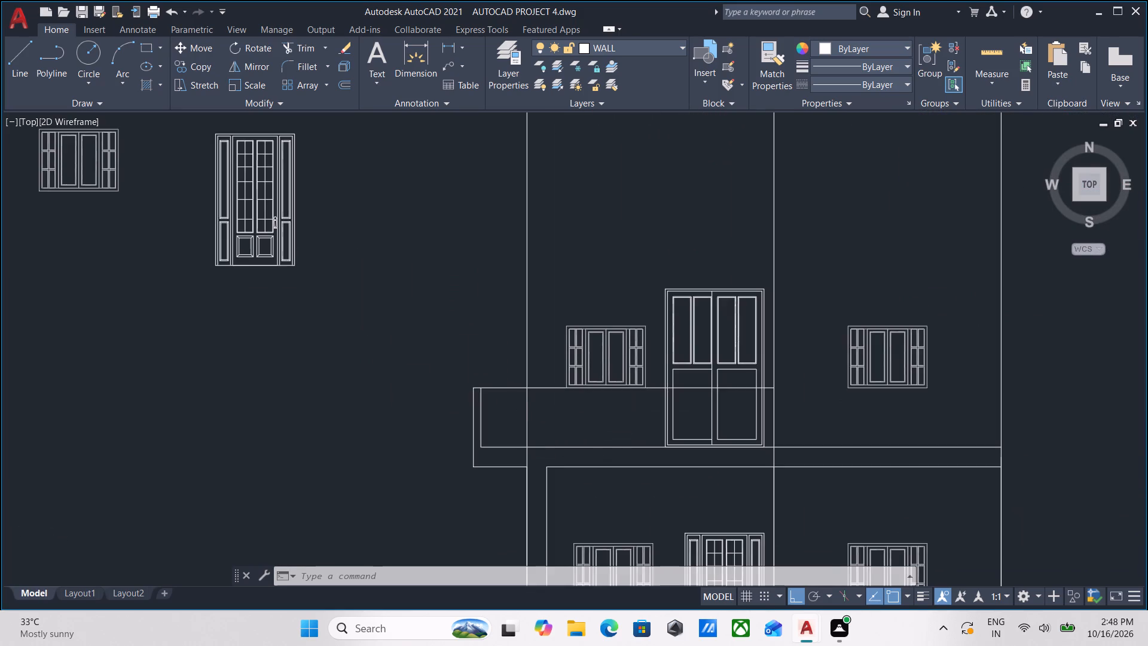
{"action": "middle_click_drag", "start_coordinate": [600, 426], "coordinate": [637, 430]}
{"action": "scroll", "coordinate": [663, 398], "scroll_direction": "down", "scroll_amount": 1}
{"action": "middle_click_drag", "start_coordinate": [630, 327], "coordinate": [616, 385]}
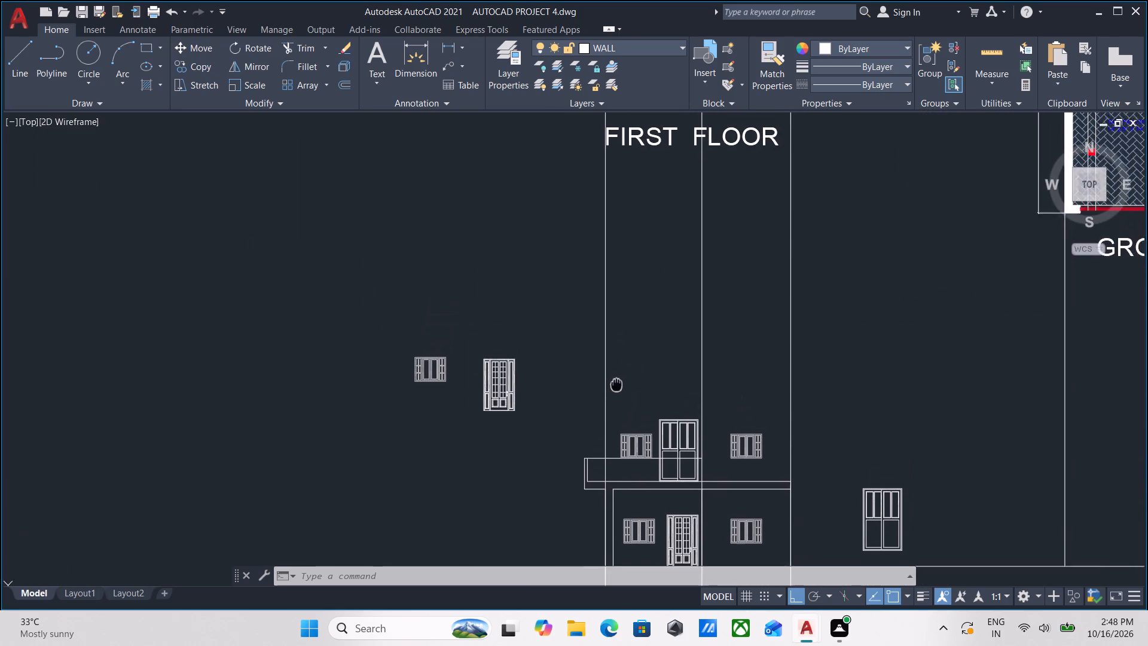
{"action": "middle_click_drag", "start_coordinate": [616, 385], "coordinate": [614, 395]}
{"action": "middle_click_drag", "start_coordinate": [628, 348], "coordinate": [618, 444]}
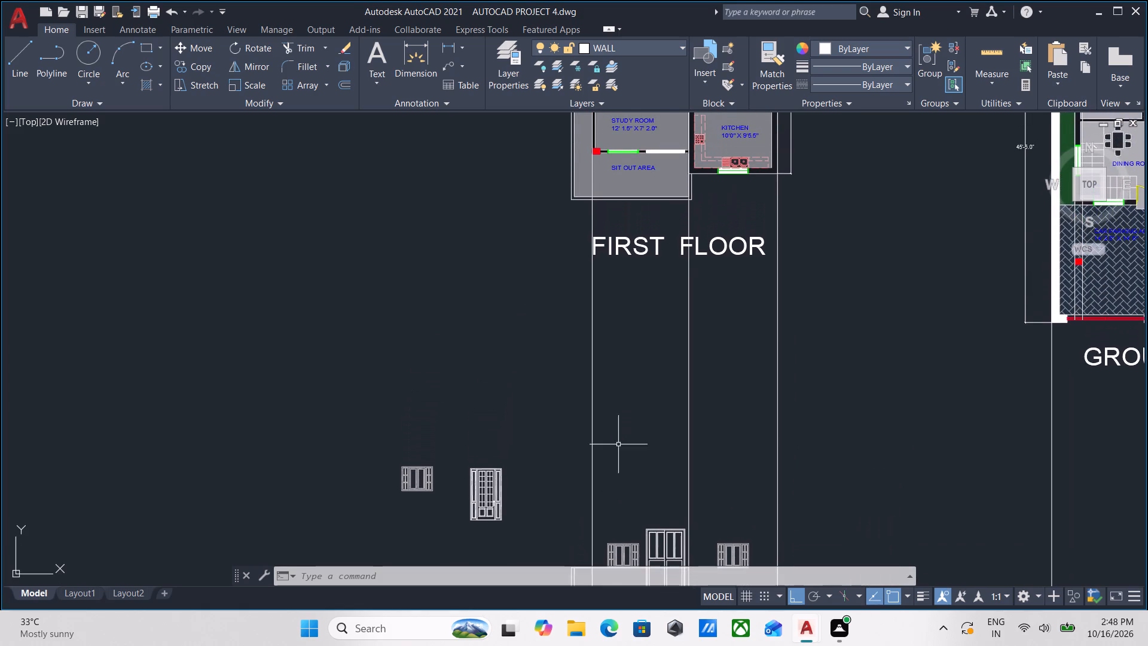
{"action": "middle_click_drag", "start_coordinate": [621, 432], "coordinate": [627, 338]}
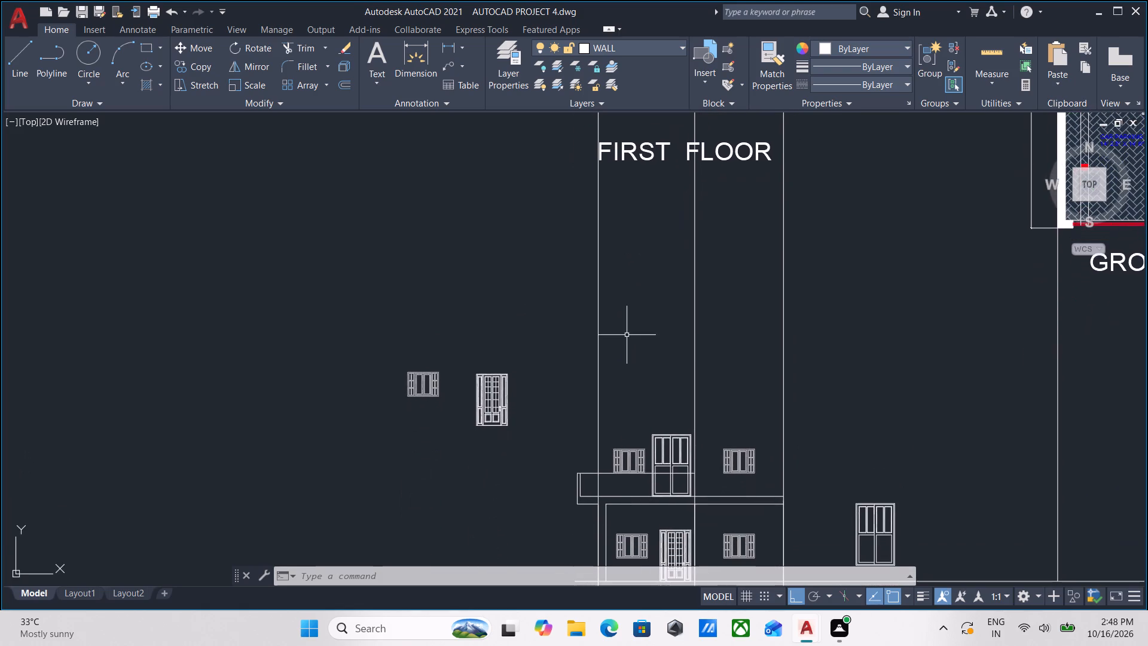
{"action": "scroll", "coordinate": [627, 335], "scroll_direction": "down", "scroll_amount": 1}
{"action": "middle_click_drag", "start_coordinate": [627, 335], "coordinate": [627, 358]}
{"action": "scroll", "coordinate": [622, 429], "scroll_direction": "up", "scroll_amount": 2}
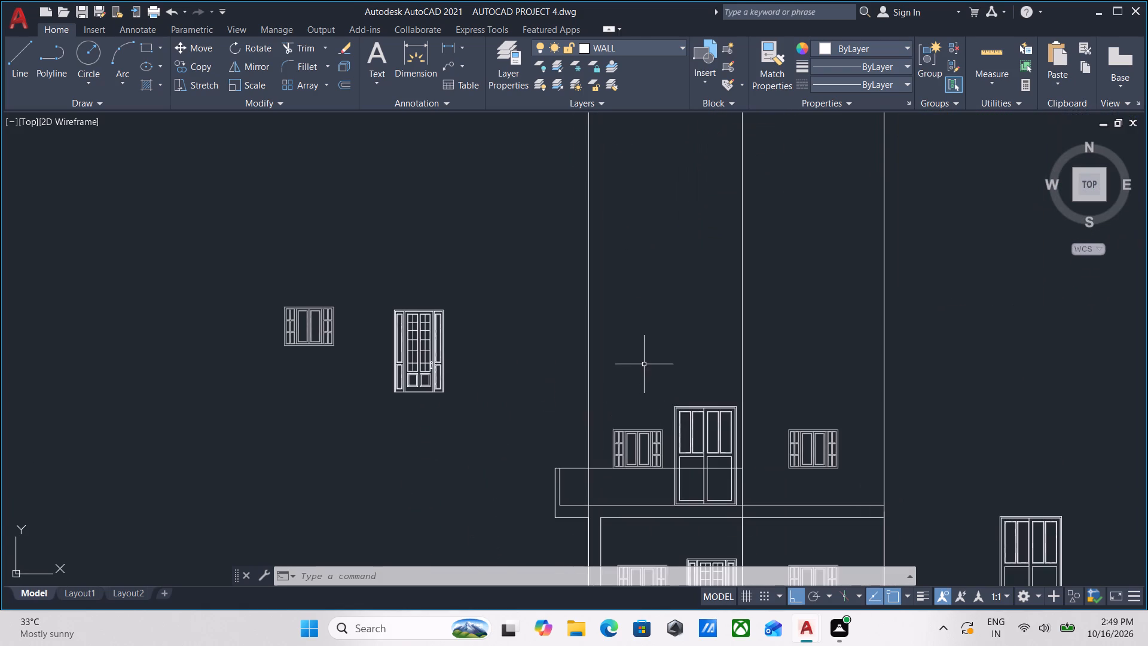
Trim the study room's west wall line where it crosses the sit-out parapet, between the parapet top and floor line.
{"action": "scroll", "coordinate": [638, 474], "scroll_direction": "up", "scroll_amount": 2}
{"action": "middle_click_drag", "start_coordinate": [627, 489], "coordinate": [636, 437]}
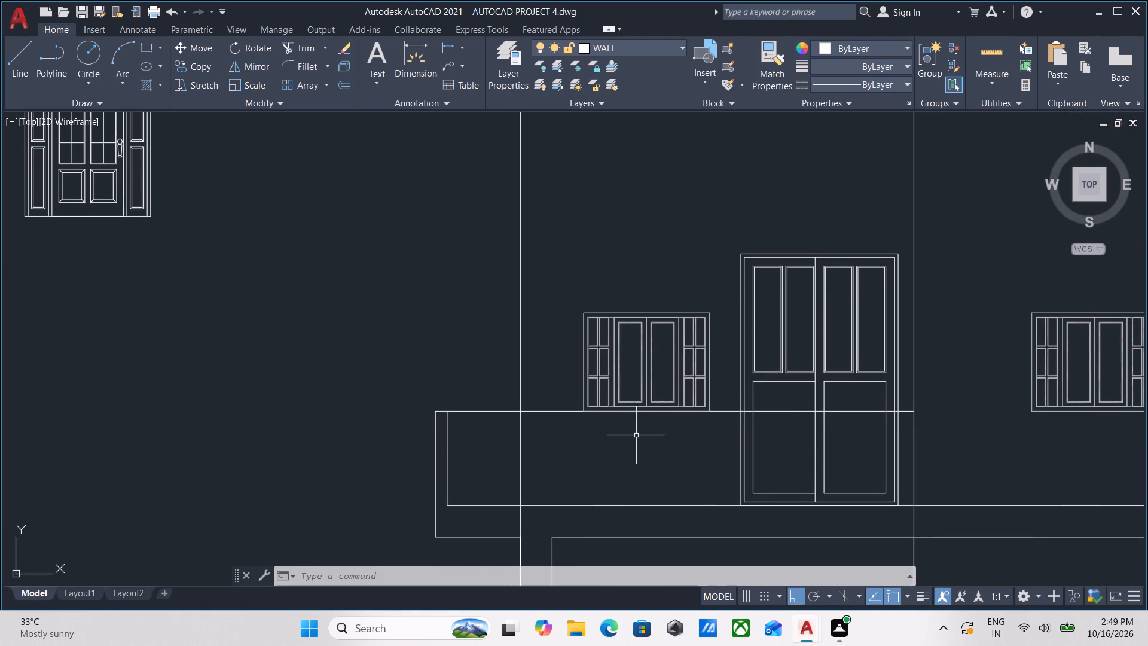
{"action": "type", "text": "tr"}
{"action": "key", "text": "Return"}
{"action": "left_click", "coordinate": [580, 440]}
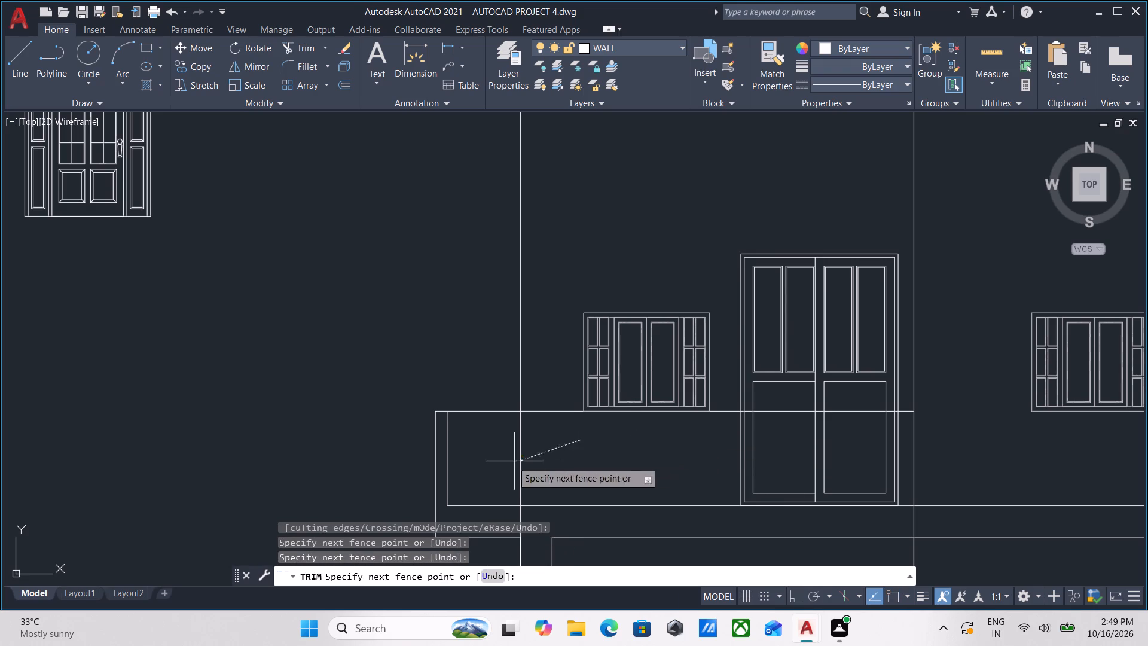
{"action": "left_click", "coordinate": [486, 461]}
{"action": "scroll", "coordinate": [526, 443], "scroll_direction": "down", "scroll_amount": 2}
{"action": "middle_click_drag", "start_coordinate": [527, 443], "coordinate": [579, 412]}
{"action": "middle_click_drag", "start_coordinate": [573, 422], "coordinate": [602, 410]}
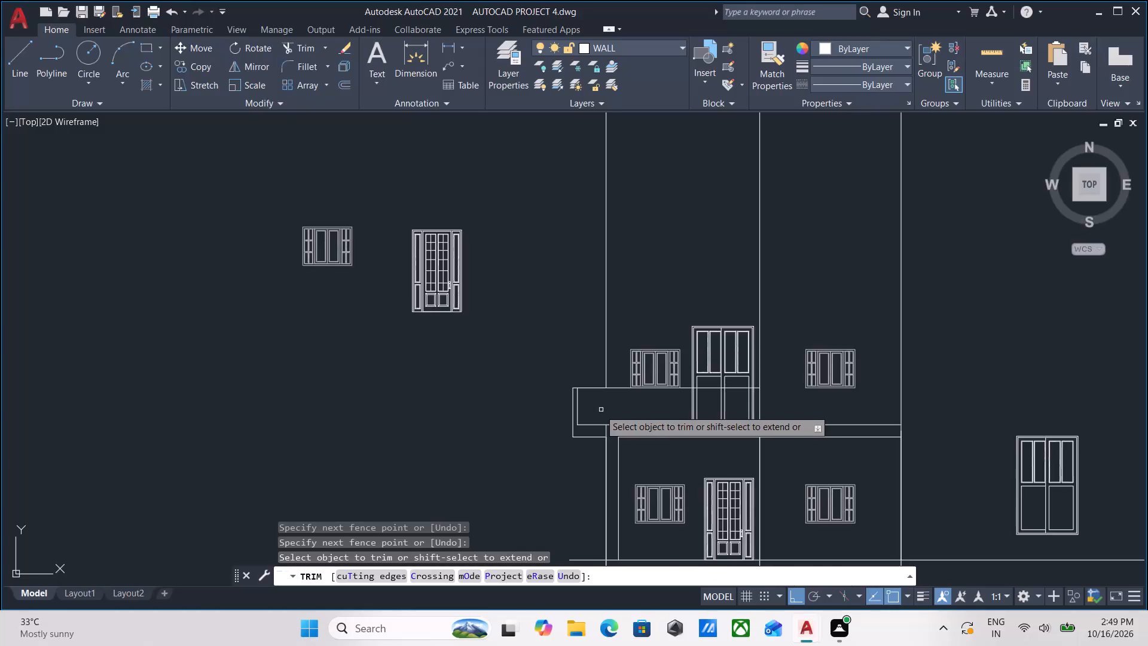
{"action": "scroll", "coordinate": [597, 410], "scroll_direction": "up", "scroll_amount": 1}
{"action": "middle_click_drag", "start_coordinate": [597, 410], "coordinate": [608, 400]}
{"action": "scroll", "coordinate": [632, 445], "scroll_direction": "up", "scroll_amount": 1}
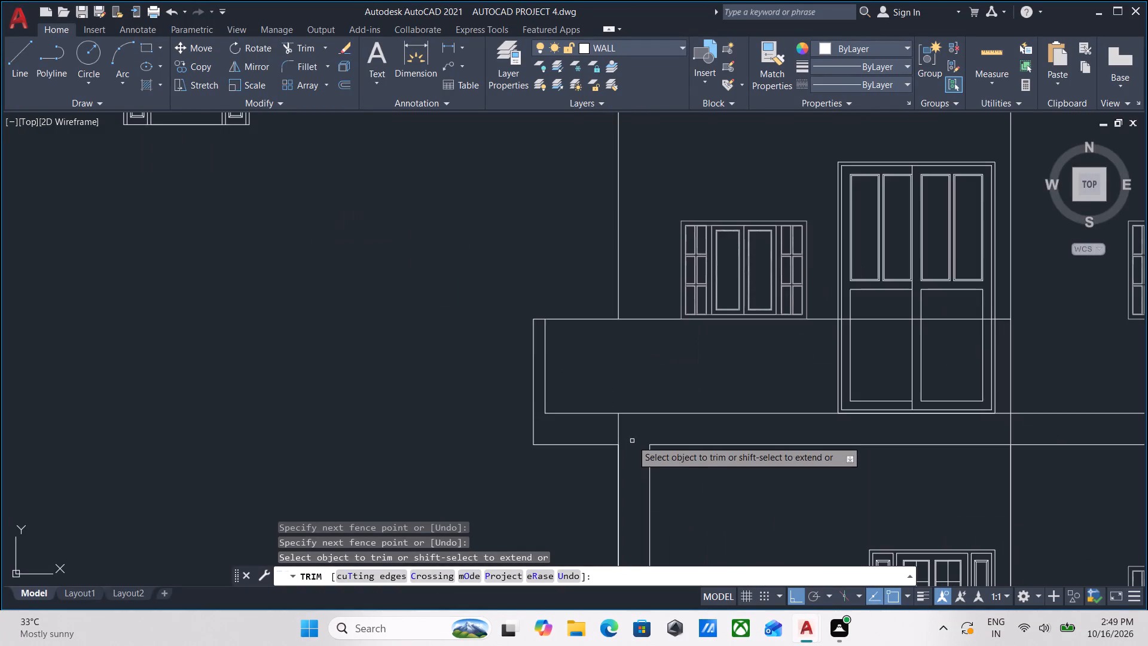
{"action": "scroll", "coordinate": [632, 439], "scroll_direction": "down", "scroll_amount": 1}
{"action": "middle_click_drag", "start_coordinate": [632, 438], "coordinate": [621, 386]}
{"action": "scroll", "coordinate": [620, 382], "scroll_direction": "down", "scroll_amount": 1}
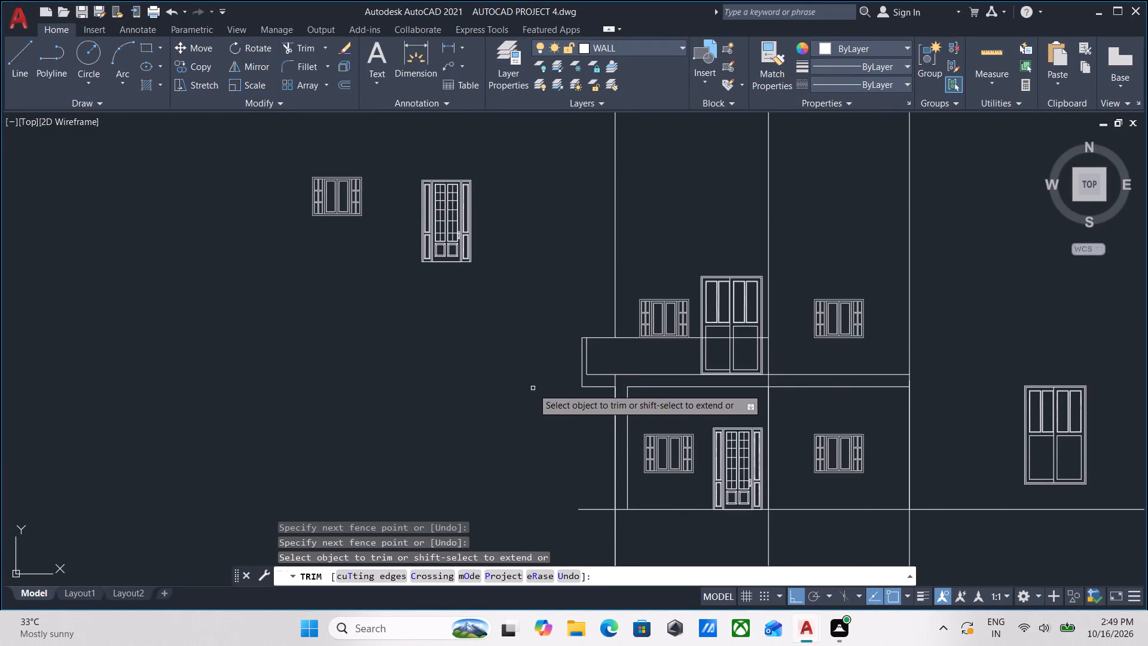
{"action": "middle_click_drag", "start_coordinate": [533, 394], "coordinate": [522, 462]}
{"action": "scroll", "coordinate": [550, 398], "scroll_direction": "down", "scroll_amount": 1}
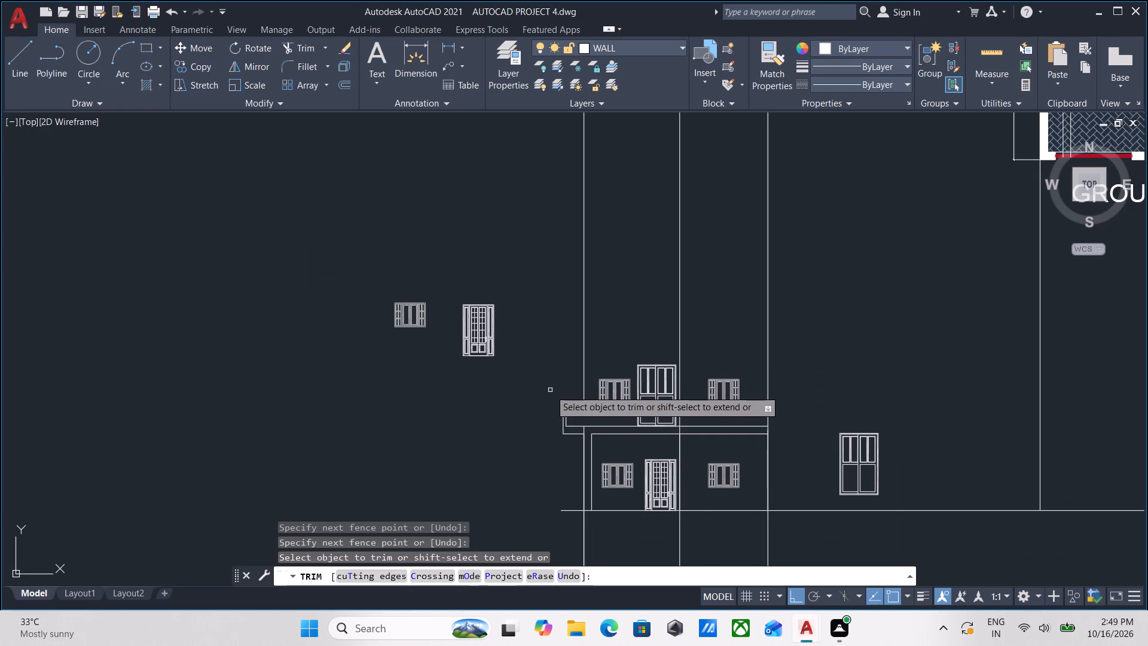
{"action": "key", "text": "Escape"}
Offset the first-floor floor line 10' upward to mark the first-floor ceiling level.
{"action": "scroll", "coordinate": [773, 458], "scroll_direction": "up", "scroll_amount": 1}
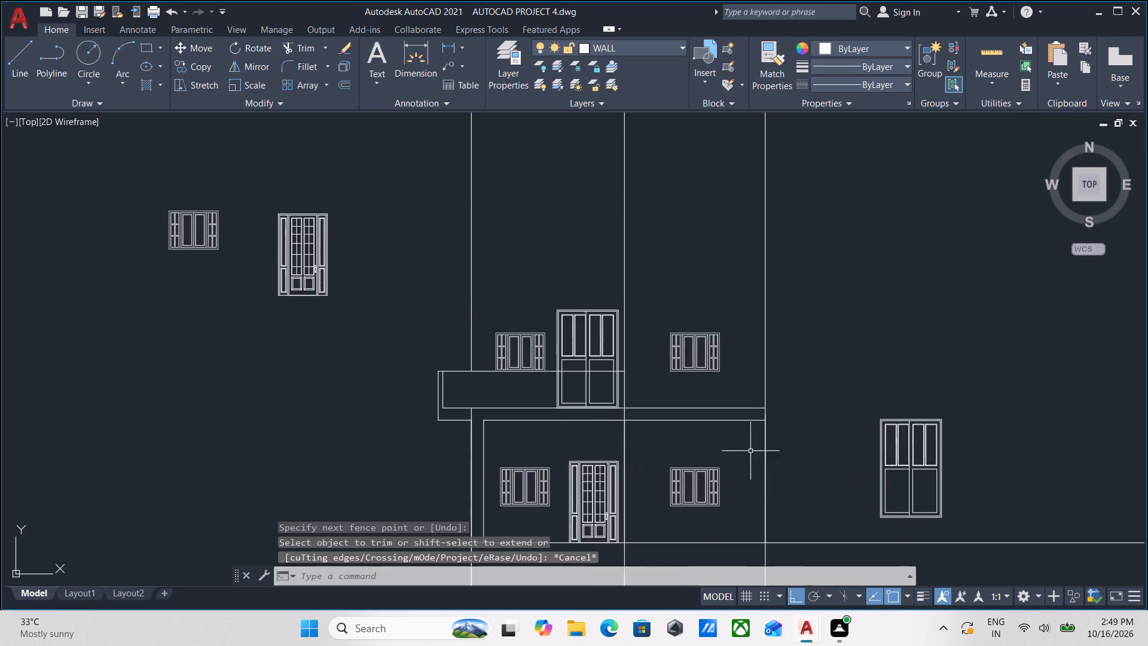
{"action": "scroll", "coordinate": [725, 427], "scroll_direction": "up", "scroll_amount": 2}
{"action": "left_click_drag", "start_coordinate": [718, 398], "coordinate": [709, 388]}
{"action": "left_click", "coordinate": [694, 362]}
{"action": "scroll", "coordinate": [694, 362], "scroll_direction": "down", "scroll_amount": 1}
{"action": "middle_click_drag", "start_coordinate": [694, 362], "coordinate": [712, 420]}
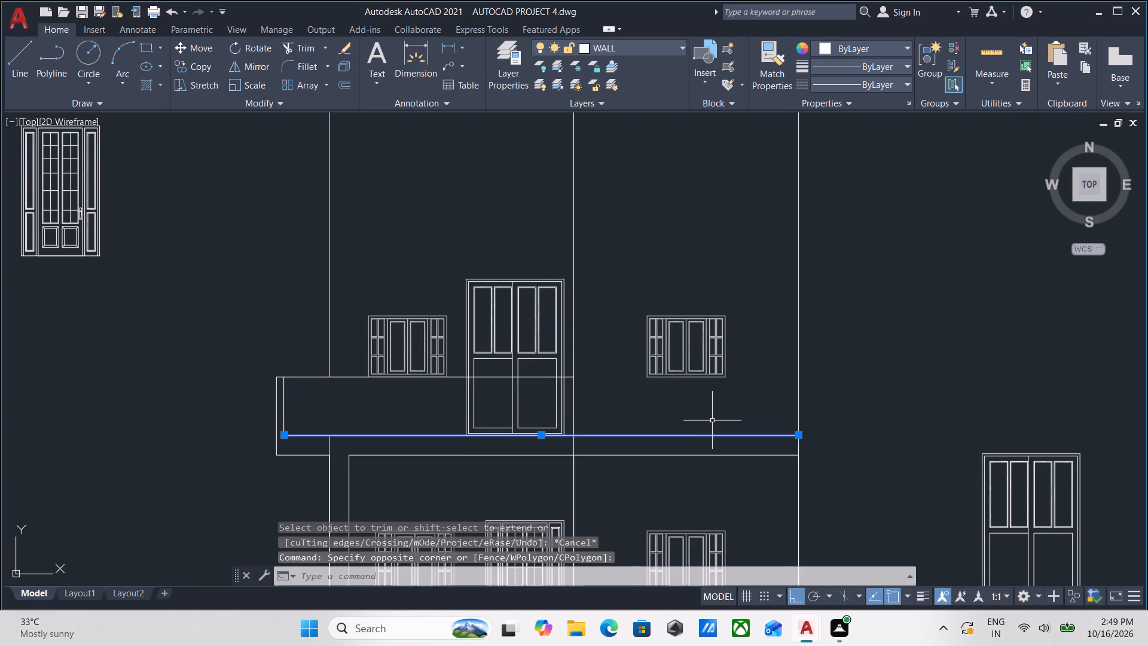
{"action": "key", "text": "o"}
{"action": "key", "text": "Return"}
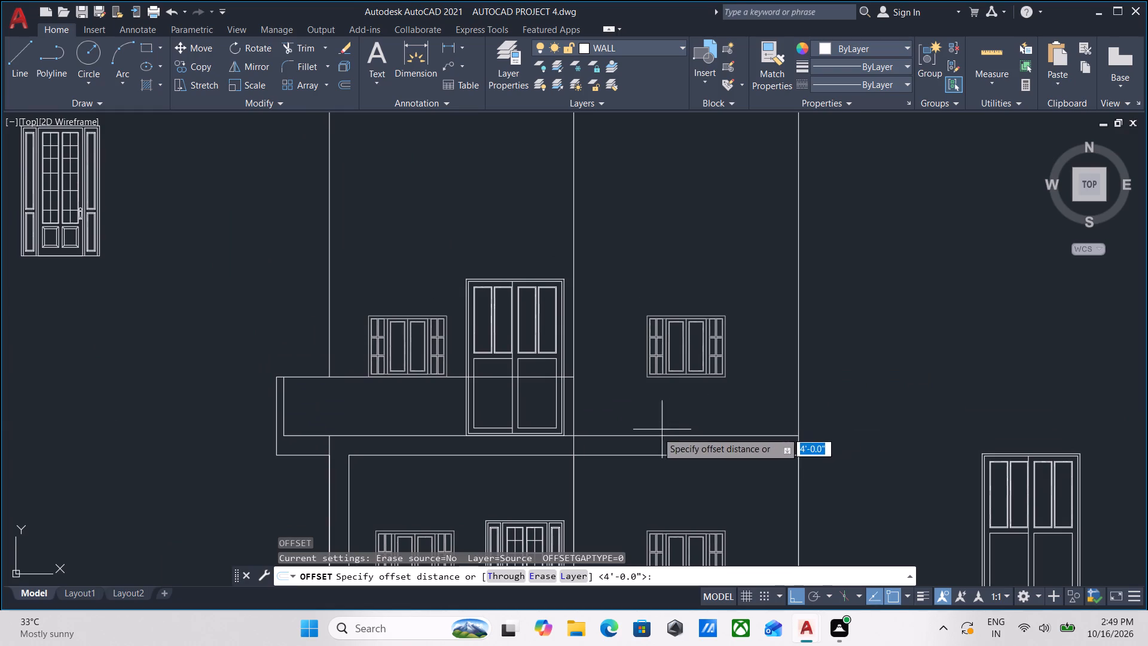
{"action": "left_click", "coordinate": [602, 435]}
{"action": "left_click", "coordinate": [606, 314]}
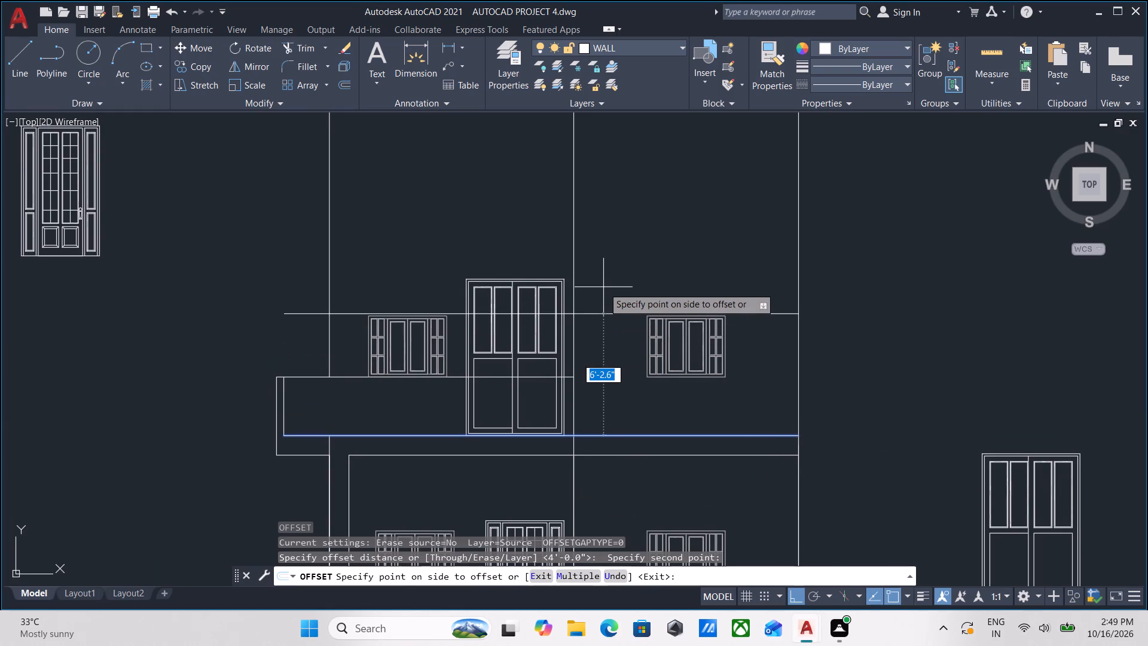
{"action": "type", "text": "10'"}
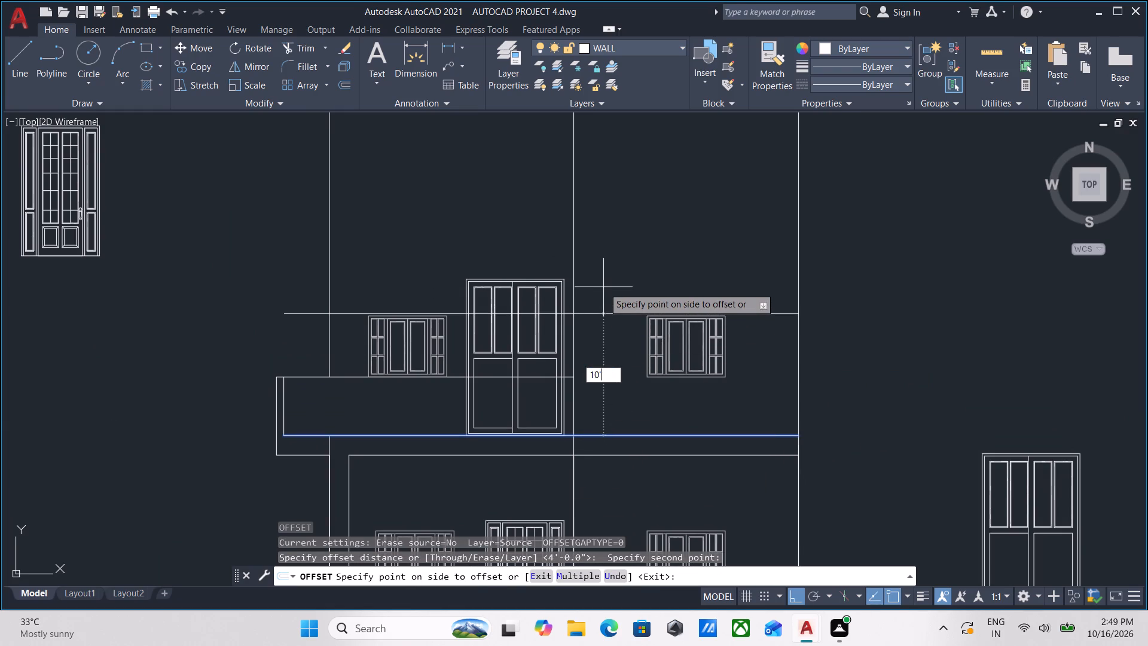
{"action": "key", "text": "Return"}
Offset the first-floor ceiling line 1' upward to define the roof slab thickness.
{"action": "scroll", "coordinate": [603, 287], "scroll_direction": "down", "scroll_amount": 1}
{"action": "middle_click_drag", "start_coordinate": [604, 287], "coordinate": [677, 459]}
{"action": "middle_click_drag", "start_coordinate": [689, 379], "coordinate": [703, 306]}
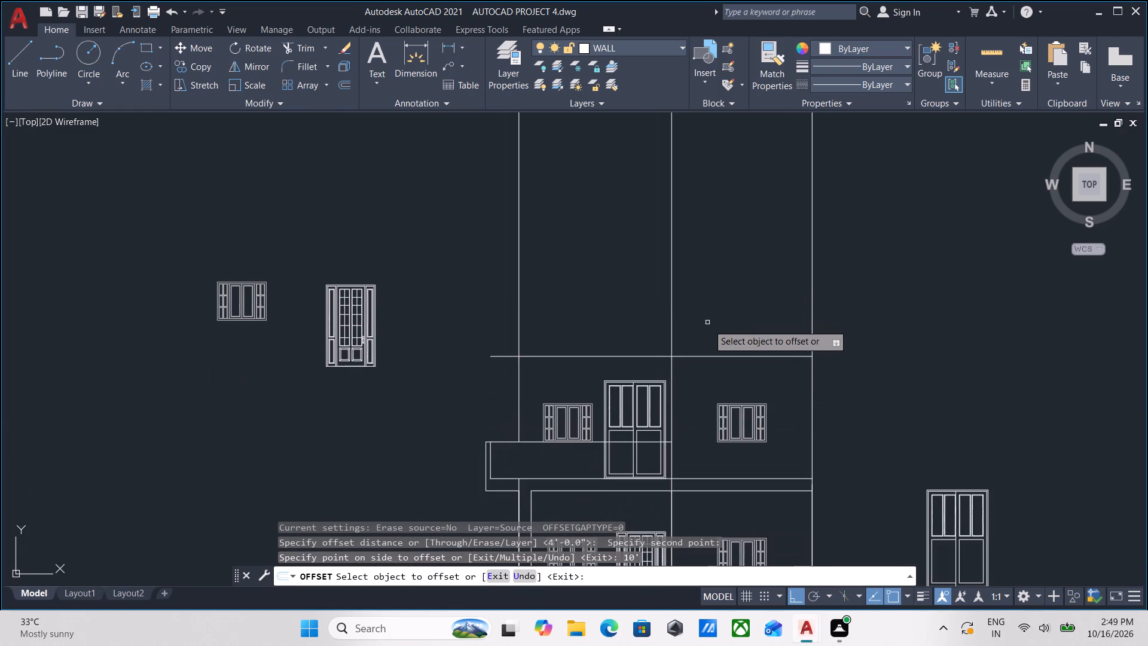
{"action": "middle_click_drag", "start_coordinate": [711, 344], "coordinate": [718, 304]}
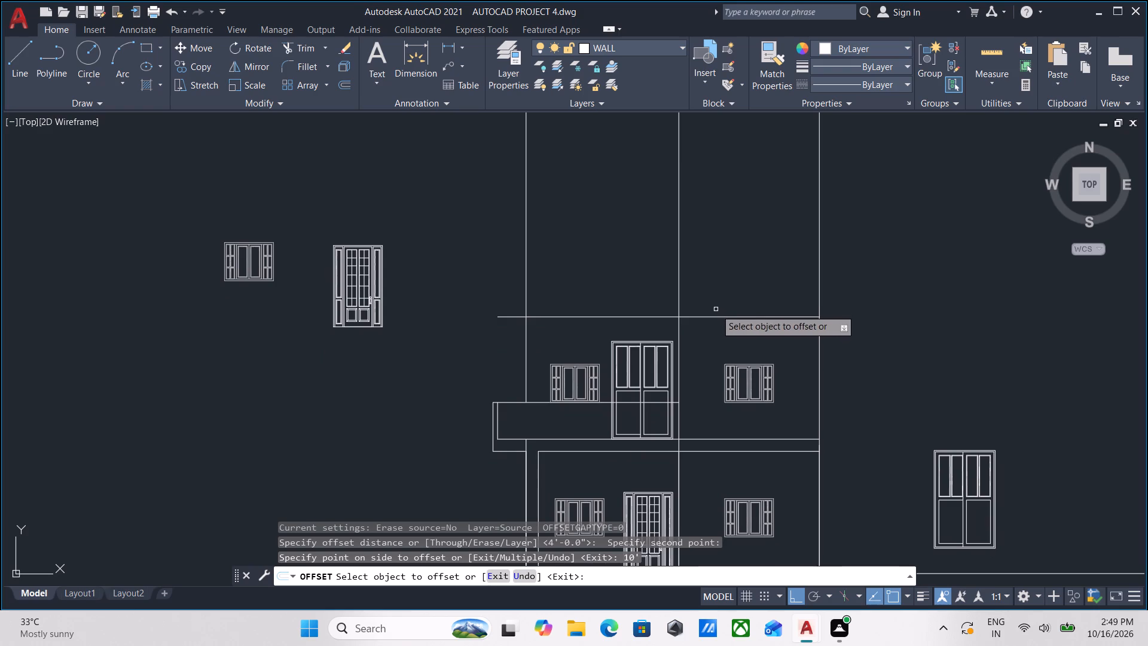
{"action": "left_click", "coordinate": [714, 318]}
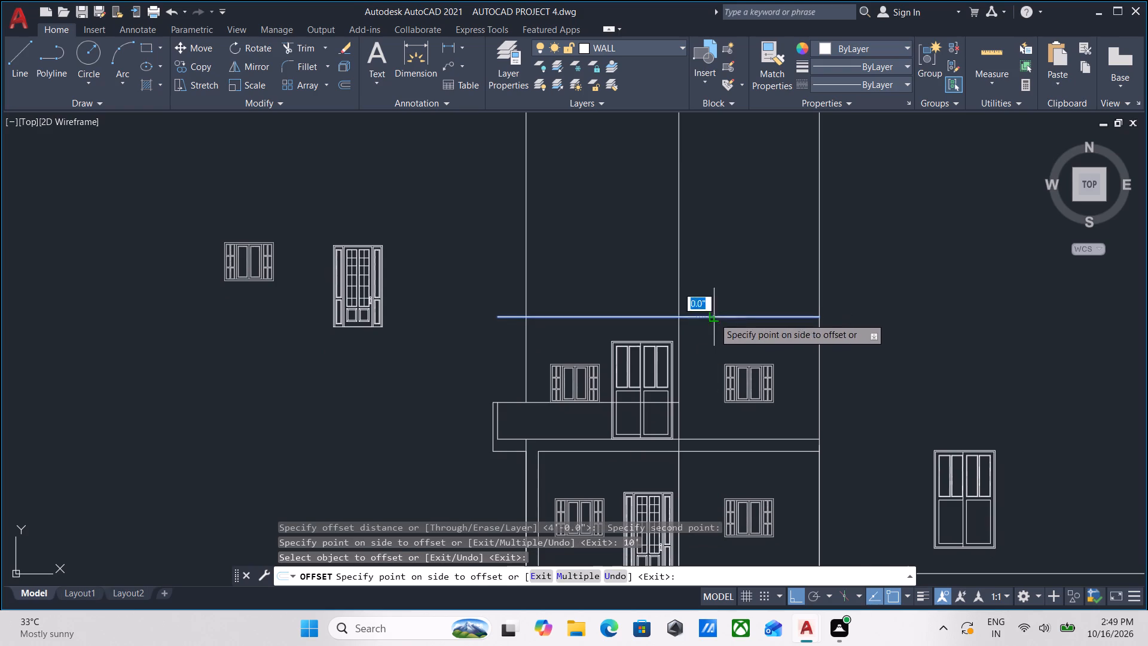
{"action": "type", "text": "1'"}
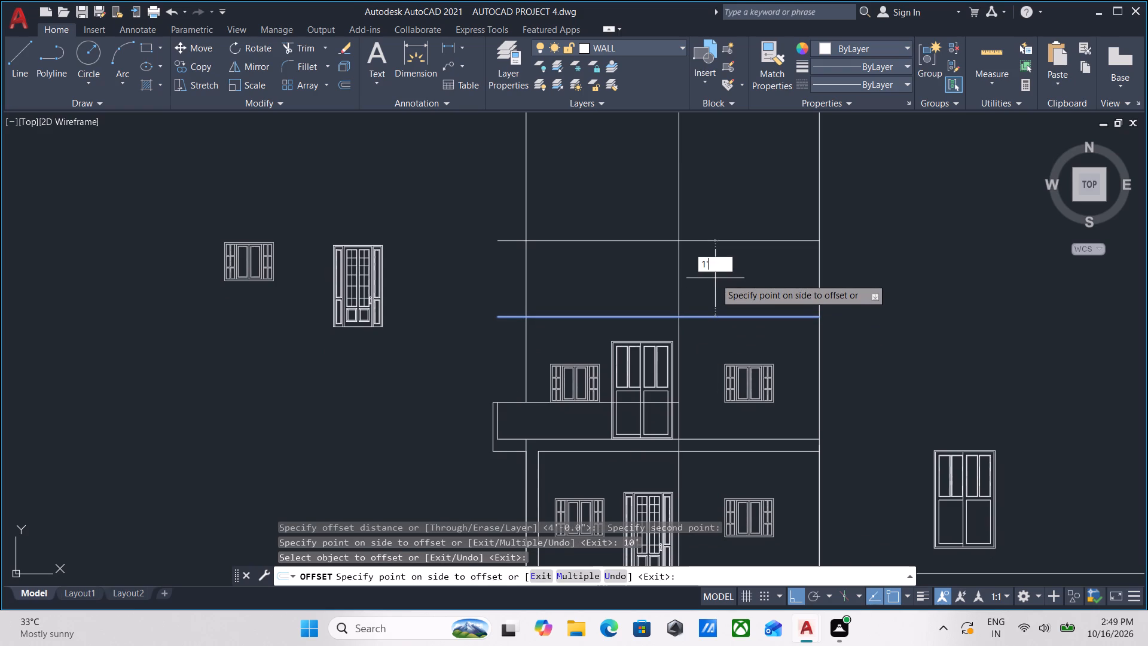
{"action": "key", "text": "Return"}
Offset the top line of the roof slab 3' upward to mark the parapet level above the roof.
{"action": "scroll", "coordinate": [645, 295], "scroll_direction": "down", "scroll_amount": 1}
{"action": "middle_click_drag", "start_coordinate": [612, 273], "coordinate": [658, 277]}
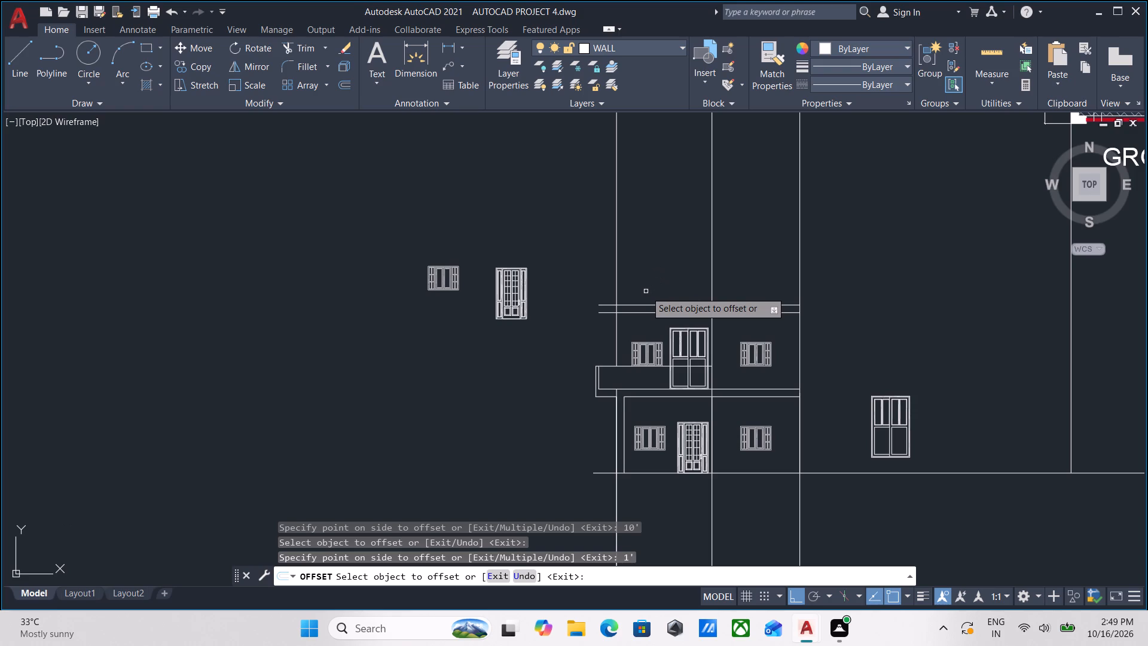
{"action": "scroll", "coordinate": [707, 320], "scroll_direction": "up", "scroll_amount": 1}
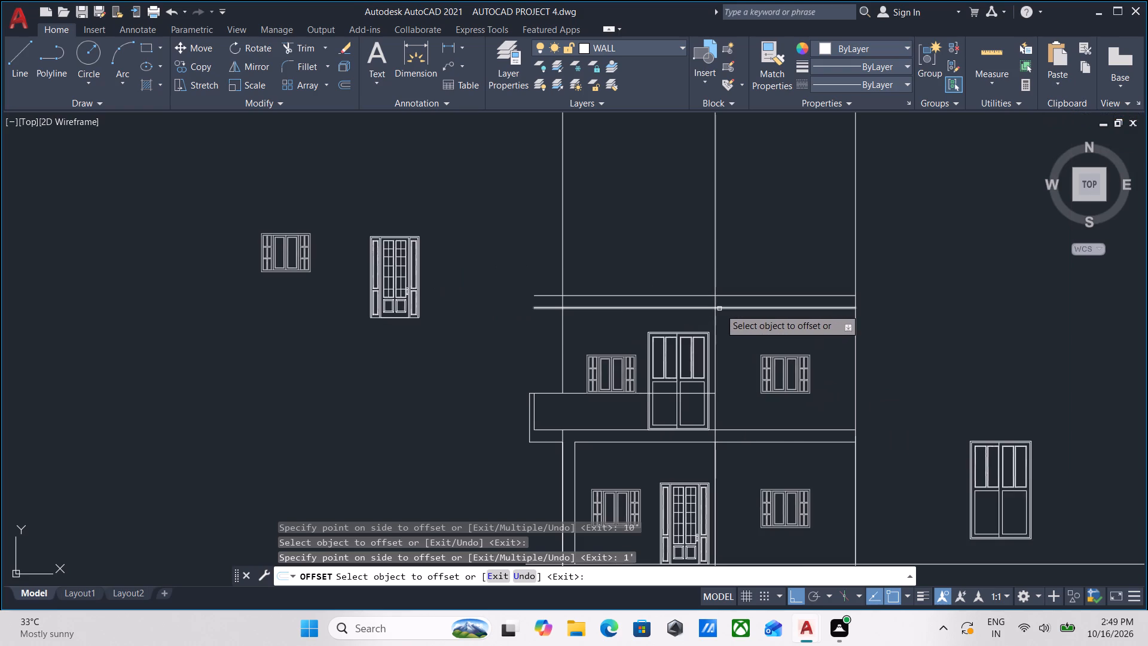
{"action": "scroll", "coordinate": [720, 309], "scroll_direction": "down", "scroll_amount": 1}
{"action": "middle_click_drag", "start_coordinate": [720, 309], "coordinate": [685, 321]}
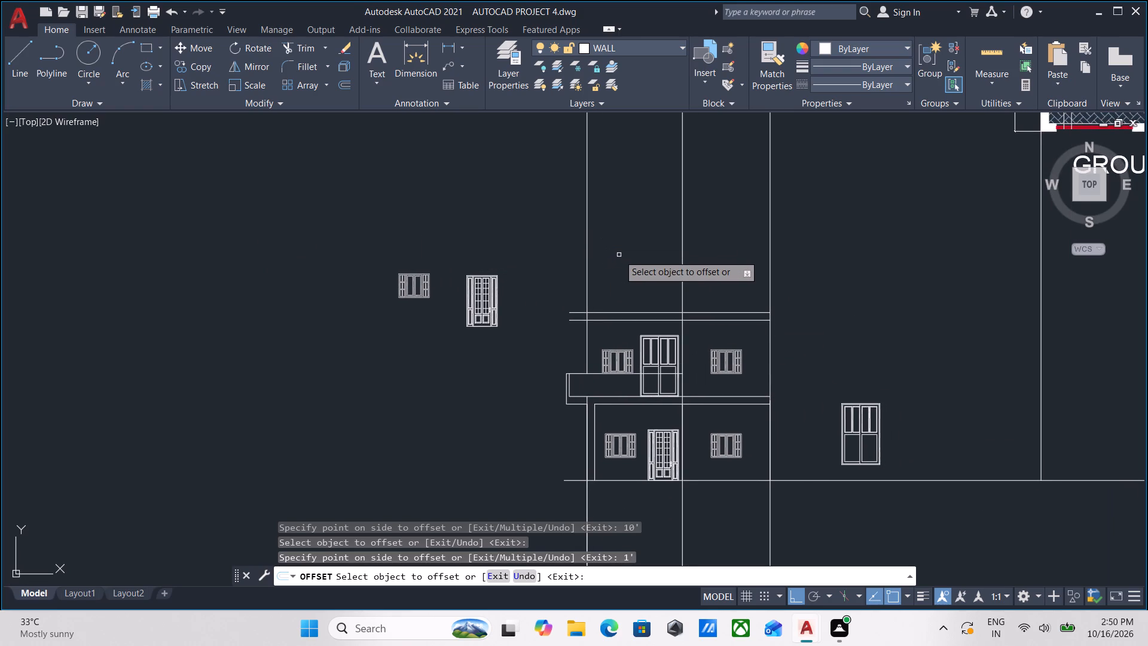
{"action": "left_click", "coordinate": [634, 313]}
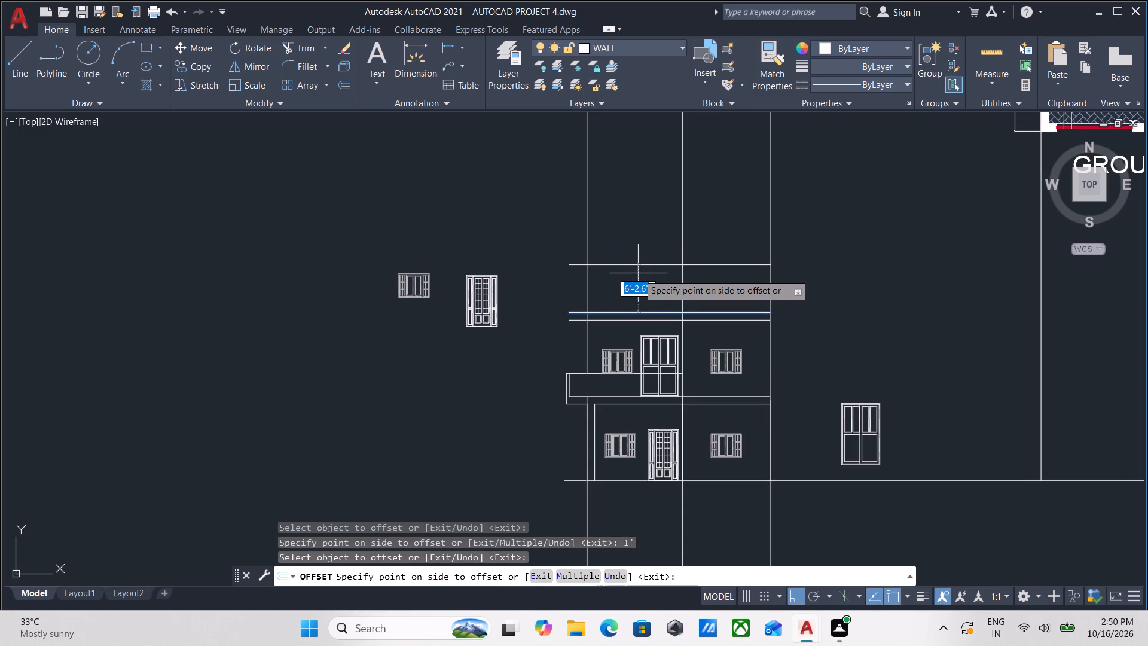
{"action": "scroll", "coordinate": [638, 281], "scroll_direction": "up", "scroll_amount": 2}
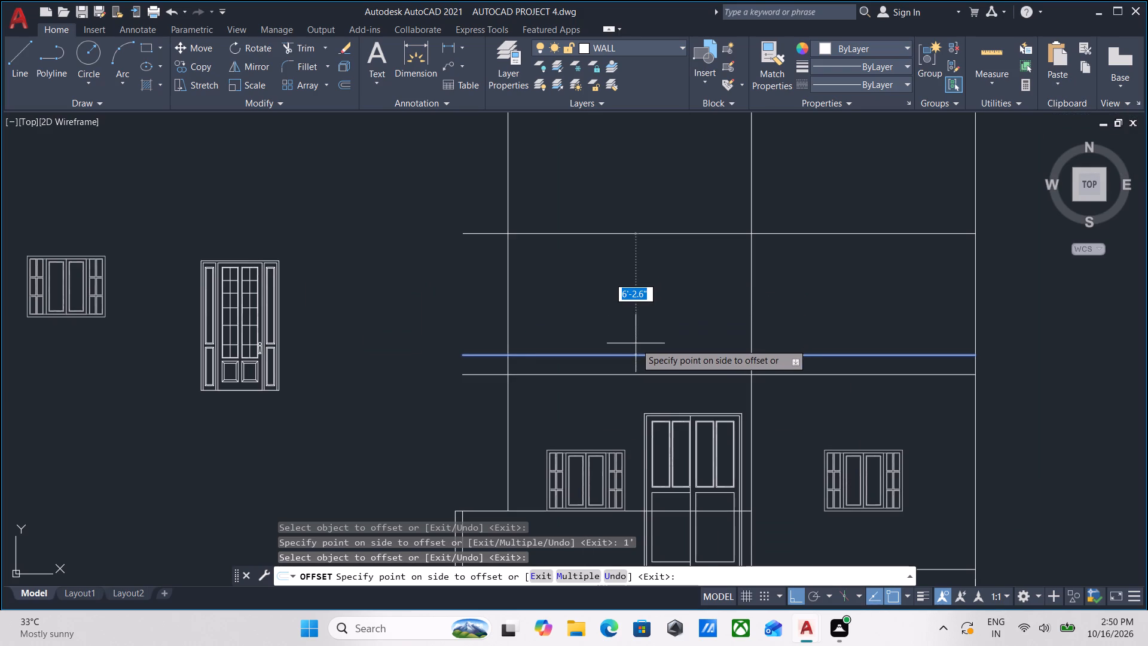
{"action": "scroll", "coordinate": [636, 343], "scroll_direction": "down", "scroll_amount": 2}
{"action": "middle_click_drag", "start_coordinate": [622, 336], "coordinate": [614, 214]}
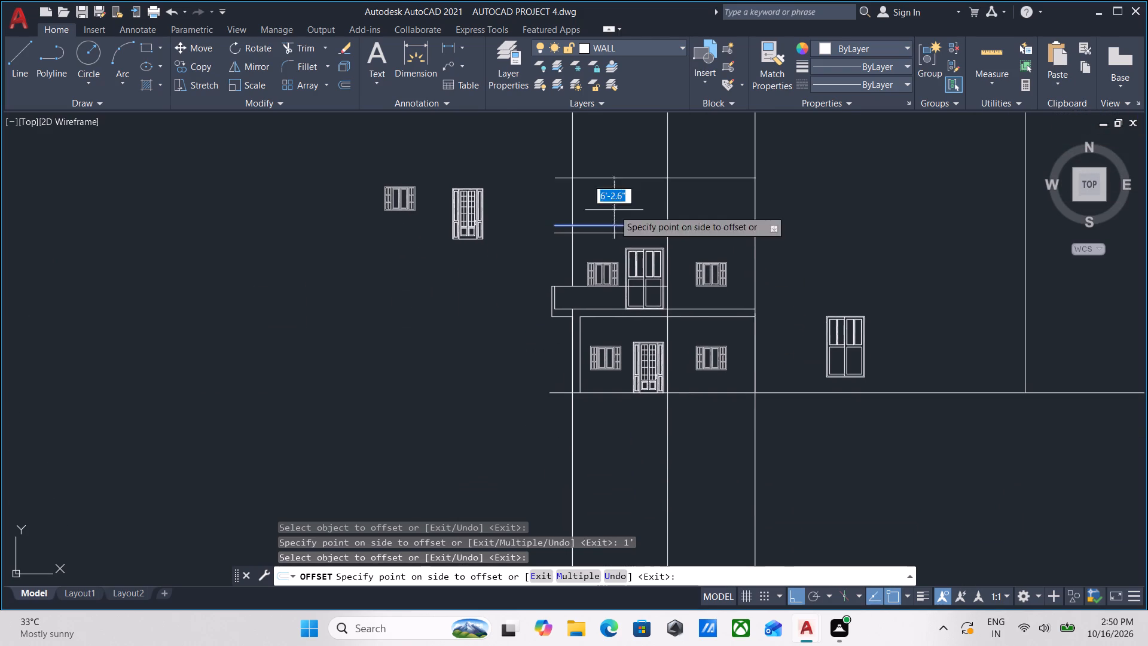
{"action": "middle_click_drag", "start_coordinate": [619, 194], "coordinate": [590, 329]}
{"action": "scroll", "coordinate": [585, 346], "scroll_direction": "up", "scroll_amount": 2}
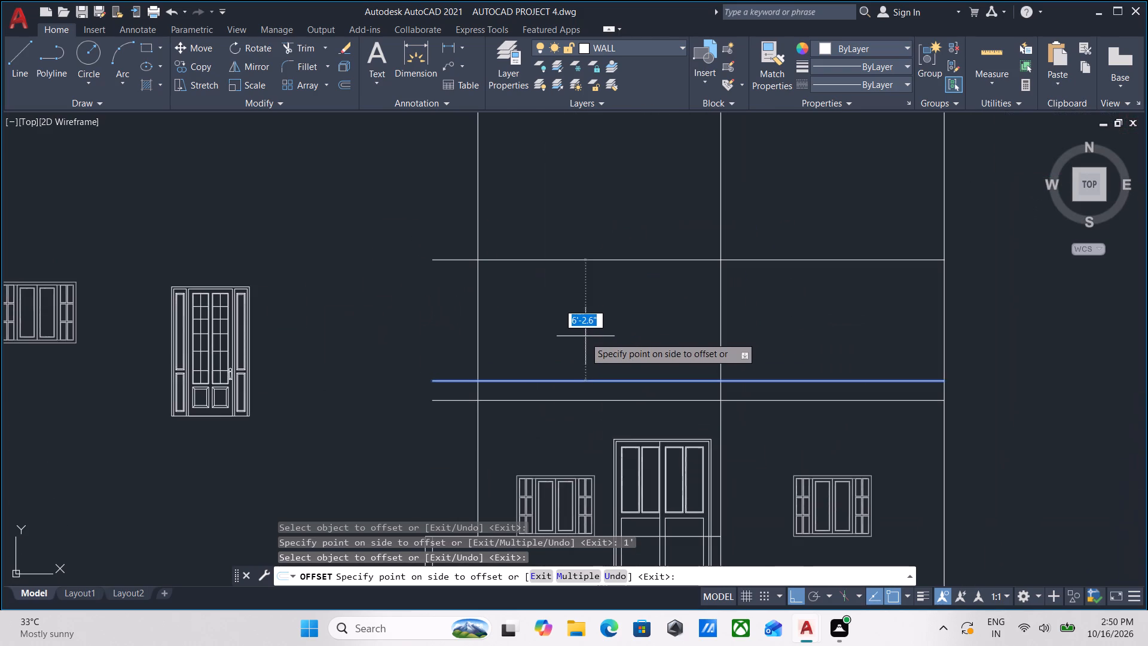
{"action": "middle_click_drag", "start_coordinate": [583, 313], "coordinate": [628, 228]}
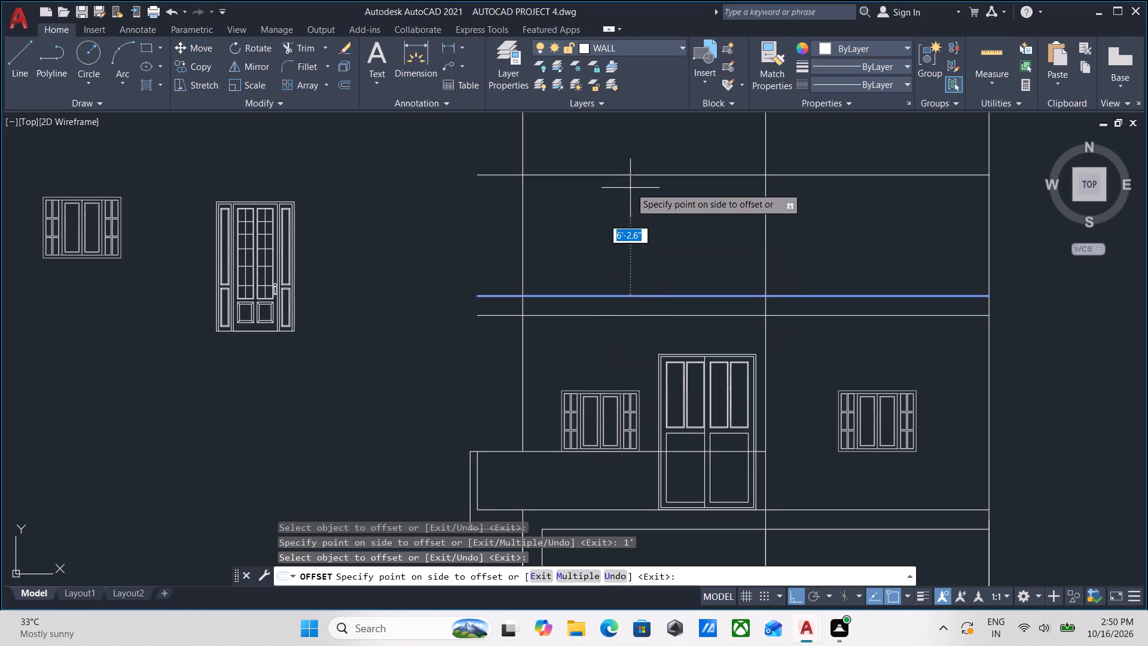
{"action": "middle_click_drag", "start_coordinate": [627, 196], "coordinate": [615, 250]}
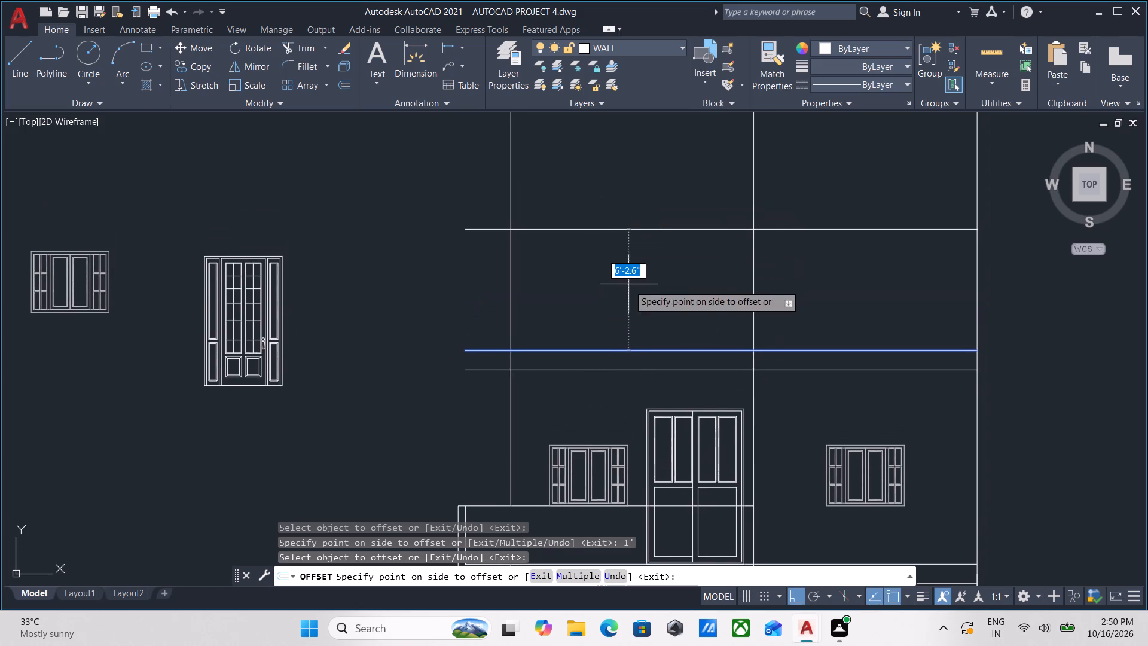
{"action": "middle_click_drag", "start_coordinate": [627, 293], "coordinate": [661, 109]}
{"action": "scroll", "coordinate": [662, 84], "scroll_direction": "down", "scroll_amount": 3}
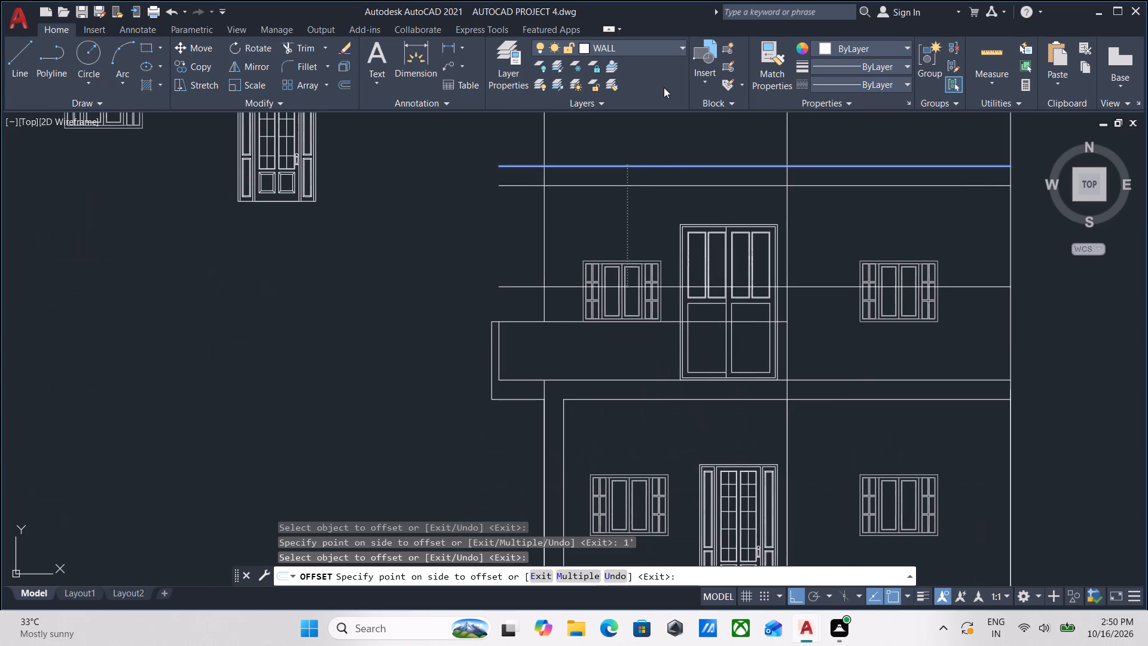
{"action": "middle_click_drag", "start_coordinate": [673, 163], "coordinate": [654, 277]}
{"action": "middle_click_drag", "start_coordinate": [657, 173], "coordinate": [644, 293]}
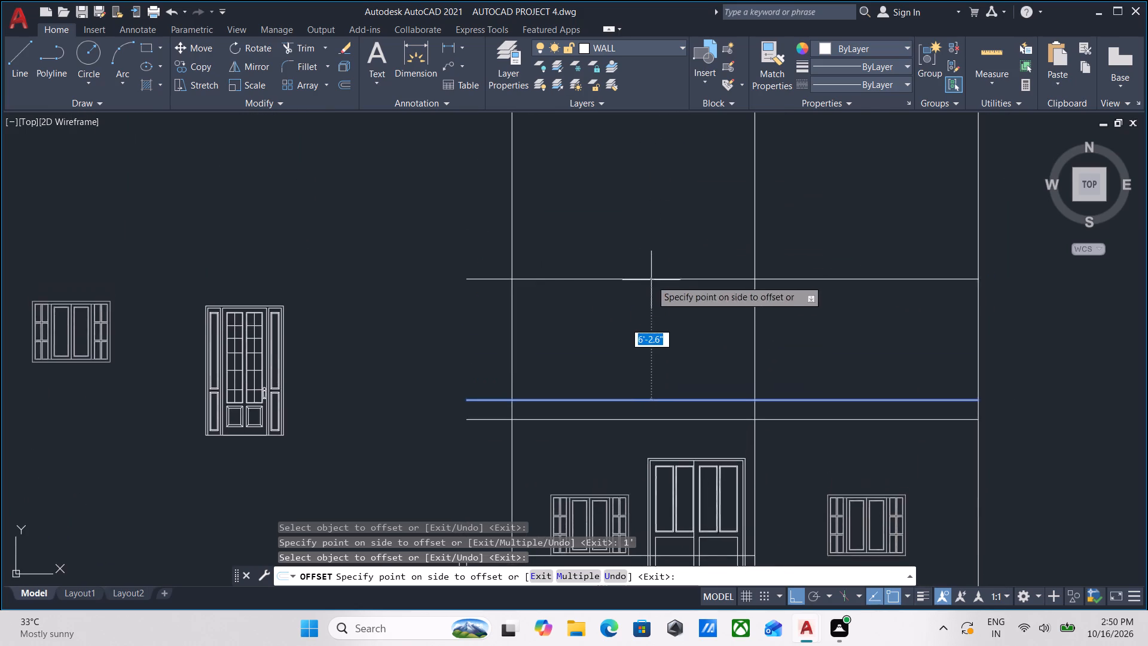
{"action": "scroll", "coordinate": [652, 279], "scroll_direction": "down", "scroll_amount": 1}
{"action": "middle_click_drag", "start_coordinate": [652, 282], "coordinate": [642, 325]}
{"action": "scroll", "coordinate": [646, 319], "scroll_direction": "down", "scroll_amount": 1}
{"action": "middle_click_drag", "start_coordinate": [646, 319], "coordinate": [657, 278]}
{"action": "middle_click_drag", "start_coordinate": [658, 292], "coordinate": [629, 385]}
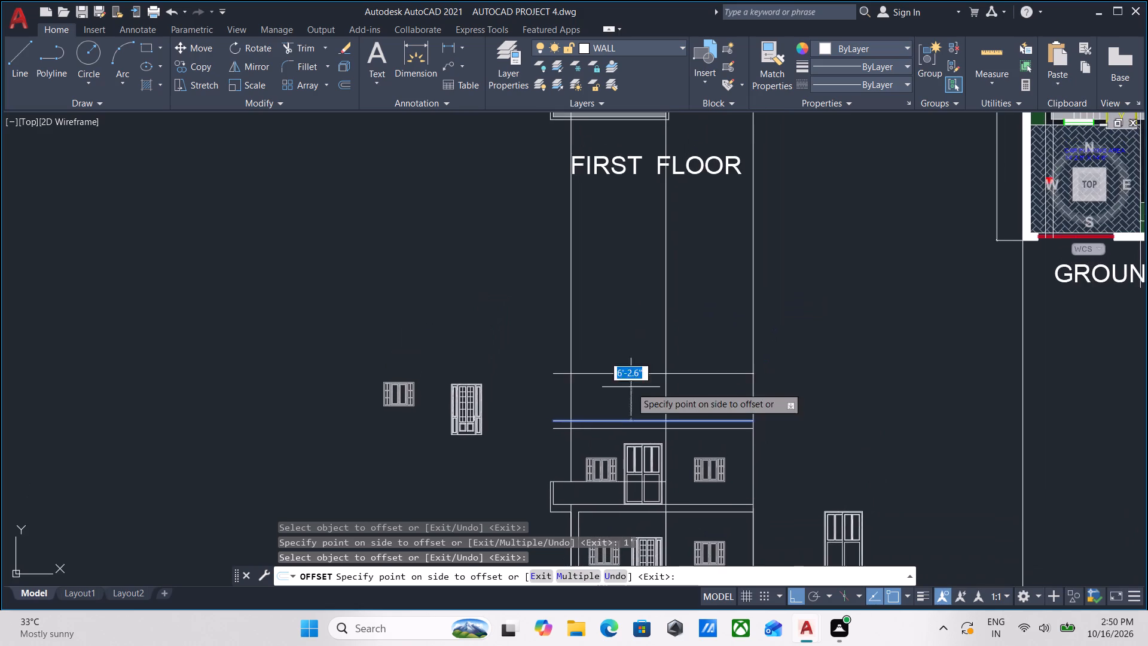
{"action": "scroll", "coordinate": [639, 337], "scroll_direction": "down", "scroll_amount": 1}
{"action": "middle_click_drag", "start_coordinate": [636, 345], "coordinate": [622, 401]}
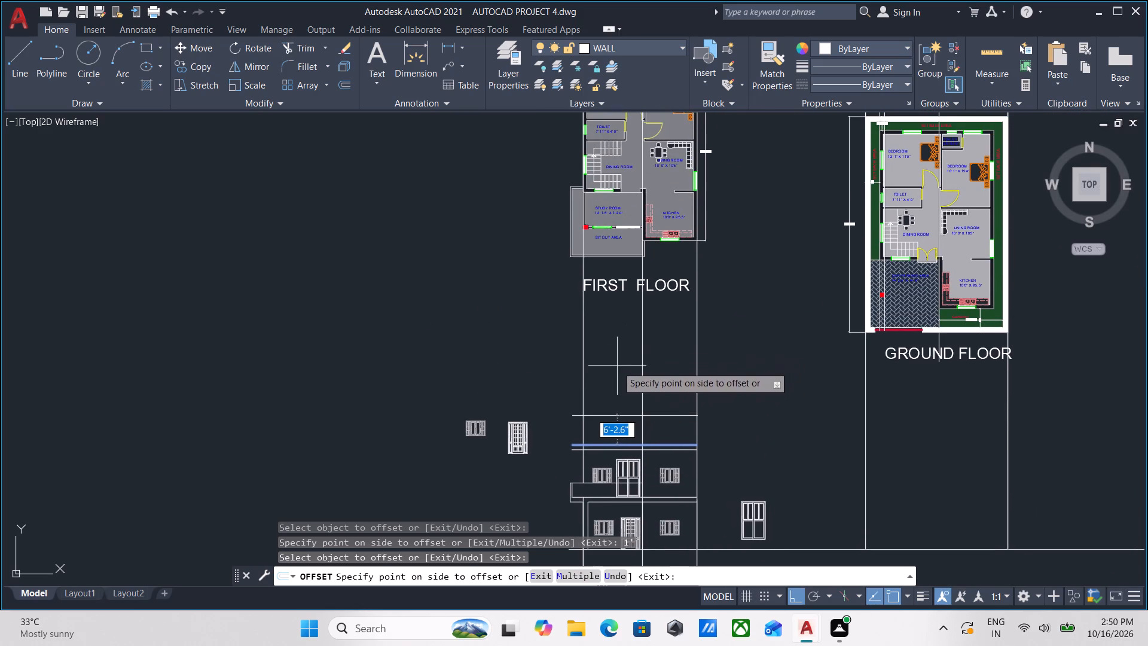
{"action": "middle_click_drag", "start_coordinate": [620, 362], "coordinate": [628, 236]}
{"action": "scroll", "coordinate": [630, 275], "scroll_direction": "up", "scroll_amount": 1}
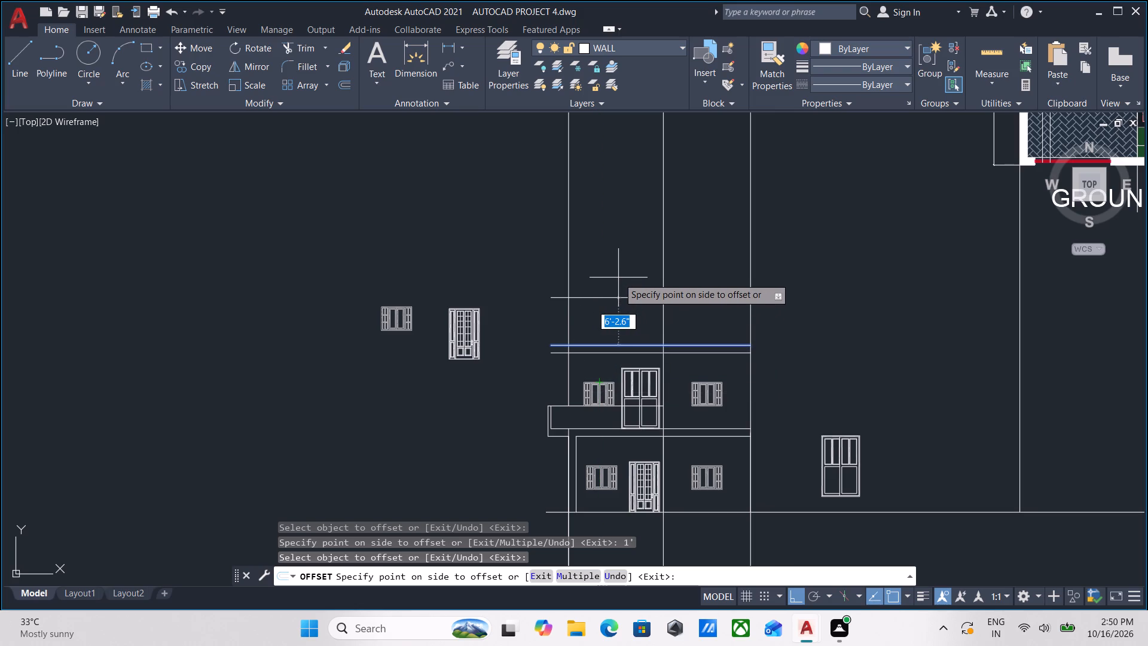
{"action": "scroll", "coordinate": [616, 269], "scroll_direction": "up", "scroll_amount": 1}
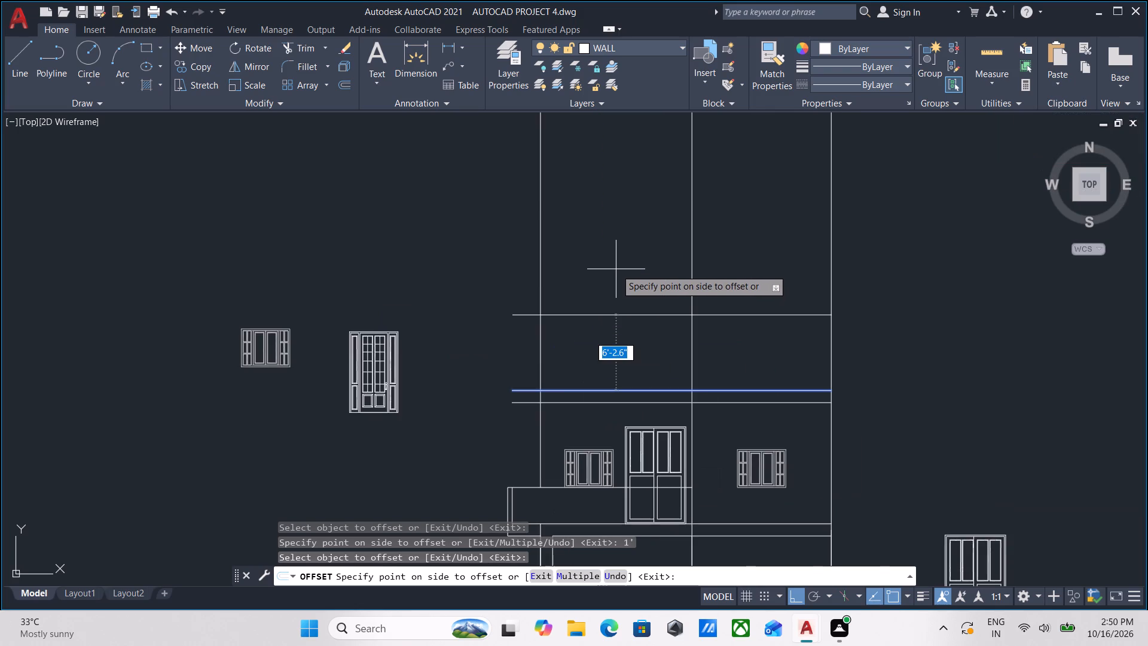
{"action": "scroll", "coordinate": [616, 269], "scroll_direction": "up", "scroll_amount": 1}
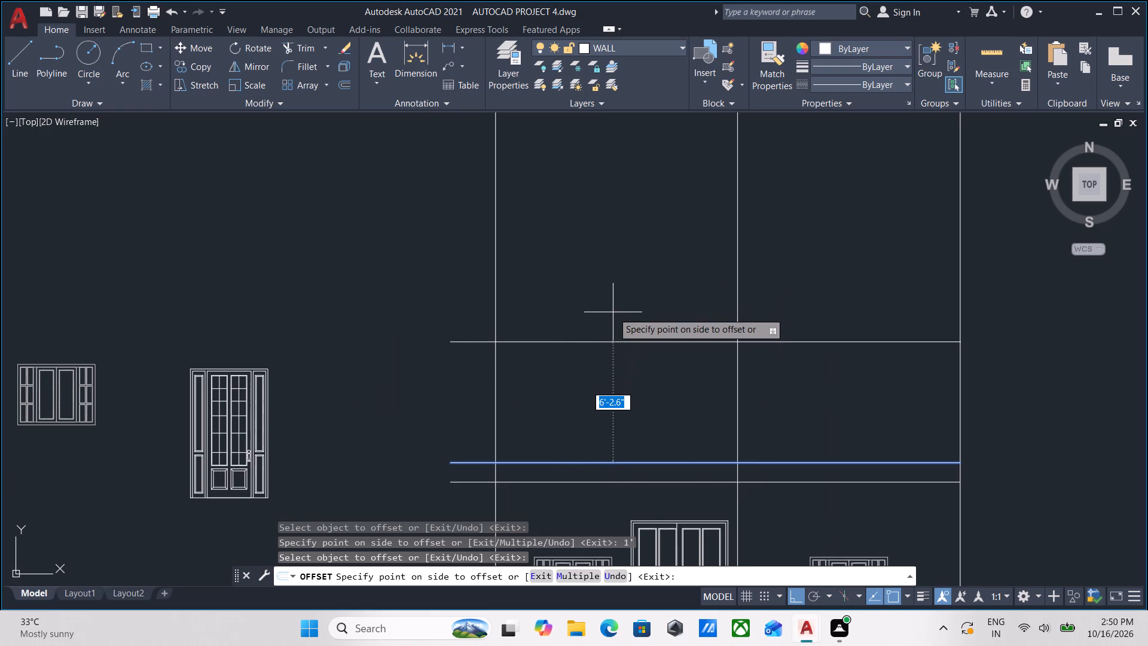
{"action": "type", "text": "3'"}
{"action": "key", "text": "Return"}
Examine the upper elevation's level lines and wall construction lines against the first-floor plan above.
{"action": "scroll", "coordinate": [610, 313], "scroll_direction": "down", "scroll_amount": 1}
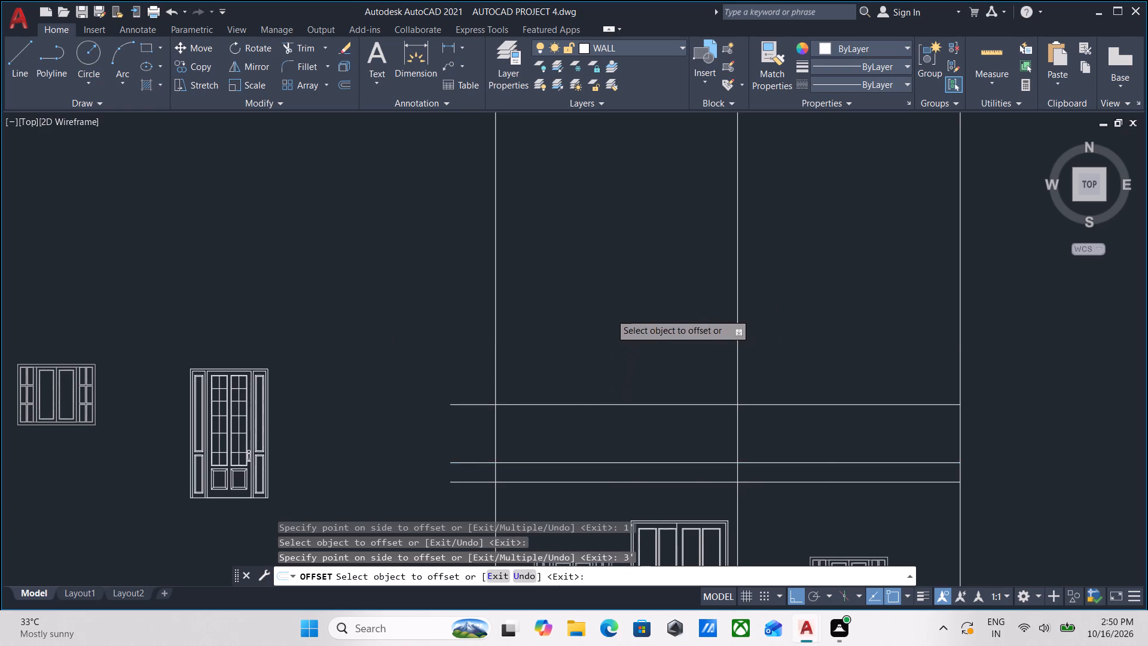
{"action": "middle_click_drag", "start_coordinate": [610, 313], "coordinate": [630, 261]}
{"action": "middle_click_drag", "start_coordinate": [620, 280], "coordinate": [650, 252]}
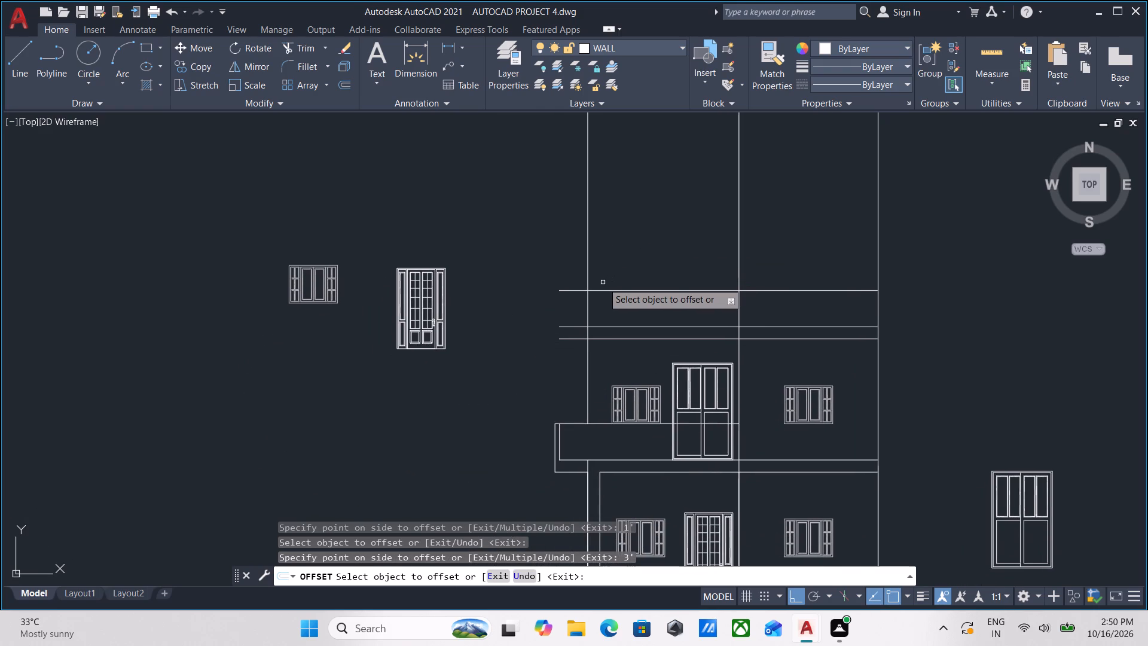
{"action": "middle_click_drag", "start_coordinate": [533, 395], "coordinate": [537, 378]}
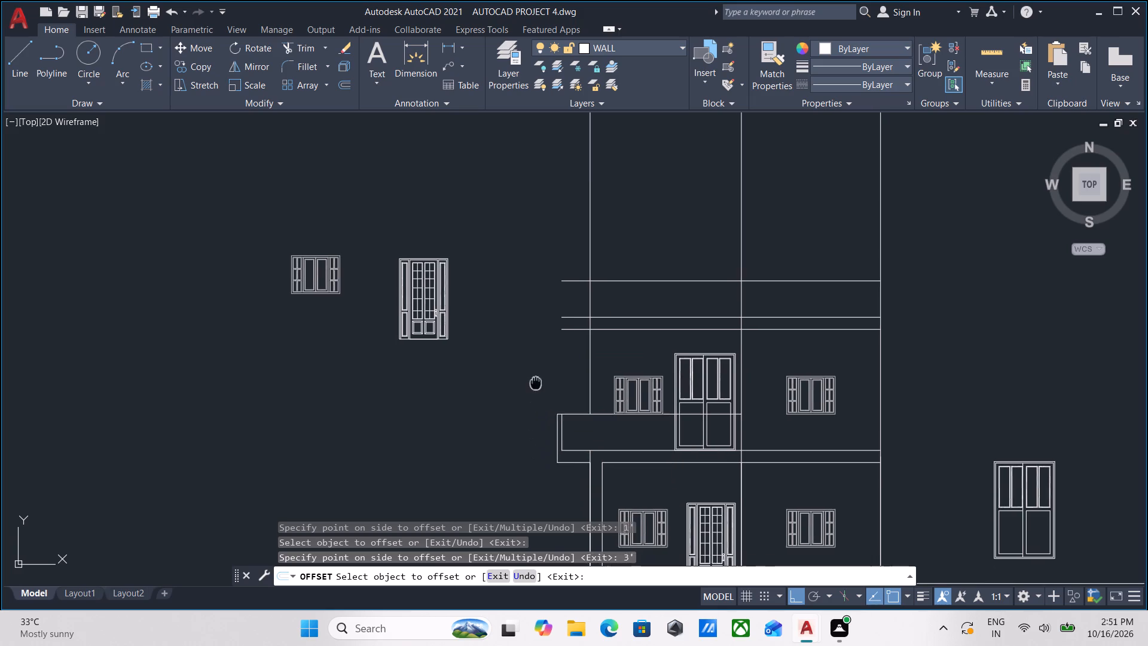
{"action": "middle_click_drag", "start_coordinate": [537, 378], "coordinate": [541, 356]}
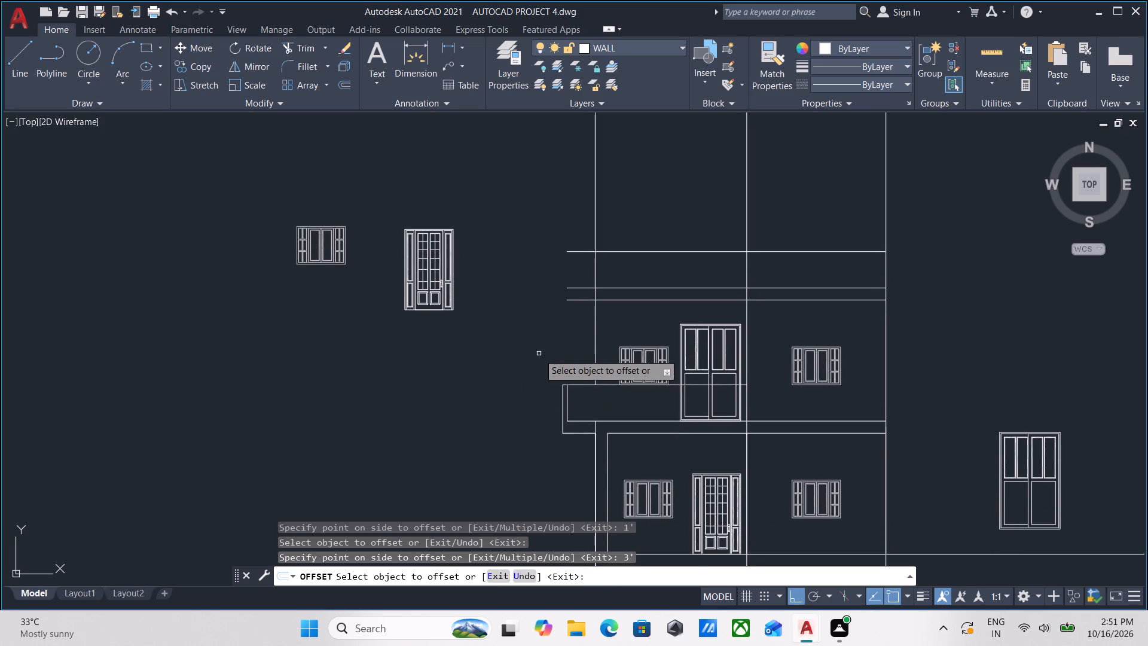
{"action": "middle_click_drag", "start_coordinate": [542, 349], "coordinate": [539, 375]}
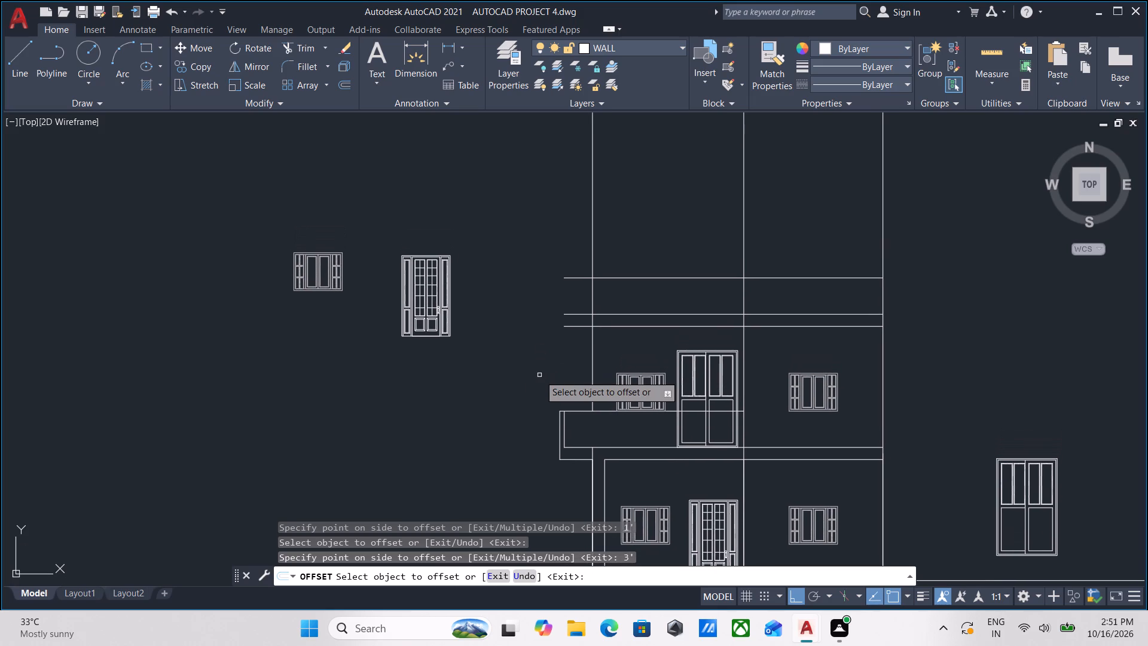
{"action": "middle_click_drag", "start_coordinate": [552, 354], "coordinate": [547, 368]}
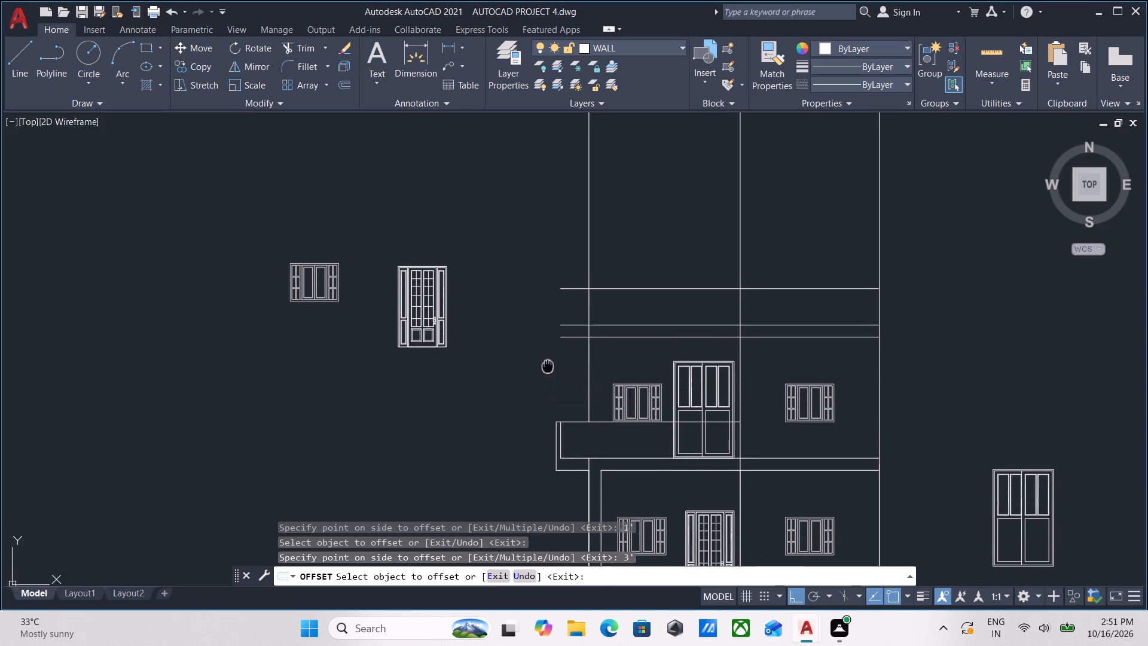
{"action": "middle_click_drag", "start_coordinate": [547, 368], "coordinate": [543, 376]}
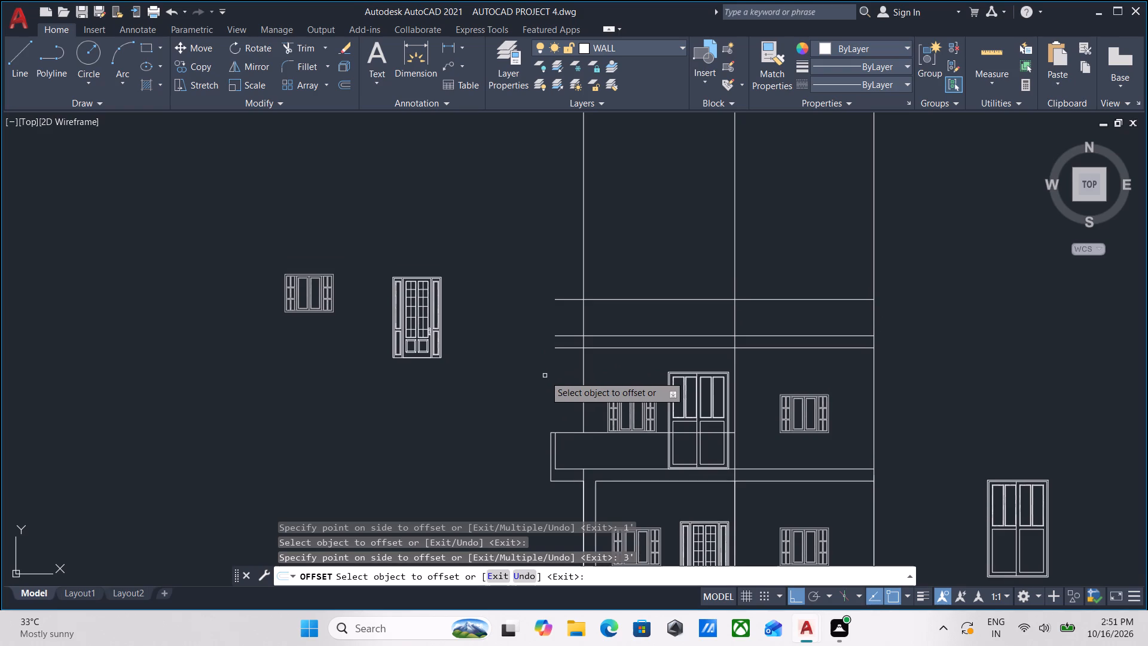
{"action": "middle_click_drag", "start_coordinate": [569, 385], "coordinate": [573, 309]}
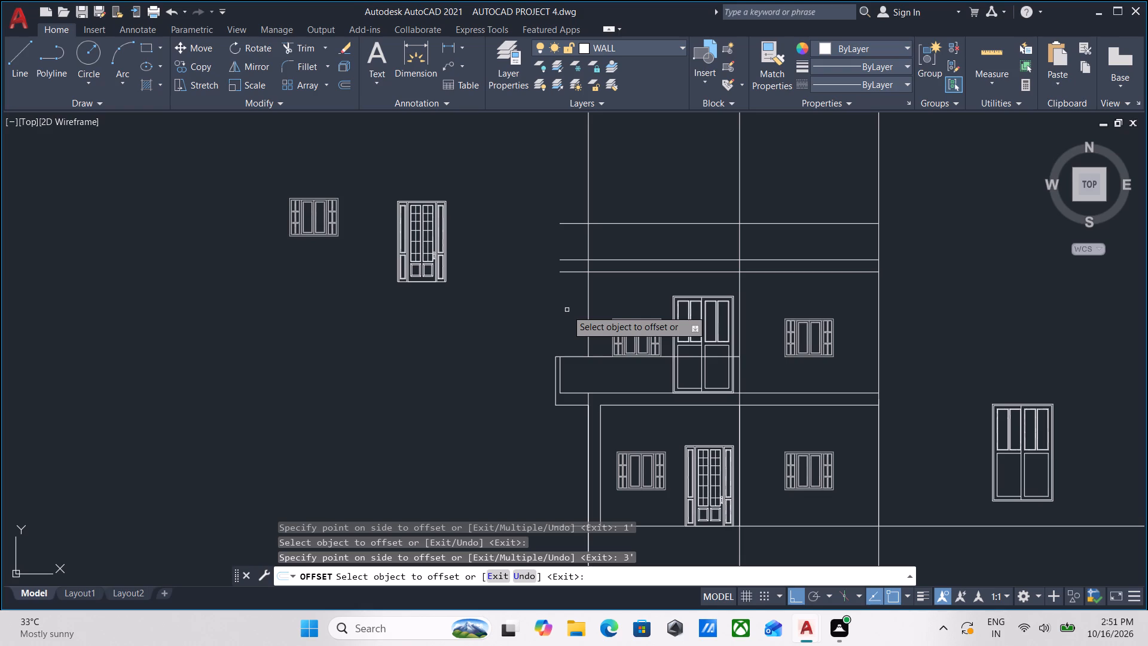
{"action": "middle_click_drag", "start_coordinate": [545, 334], "coordinate": [553, 324]}
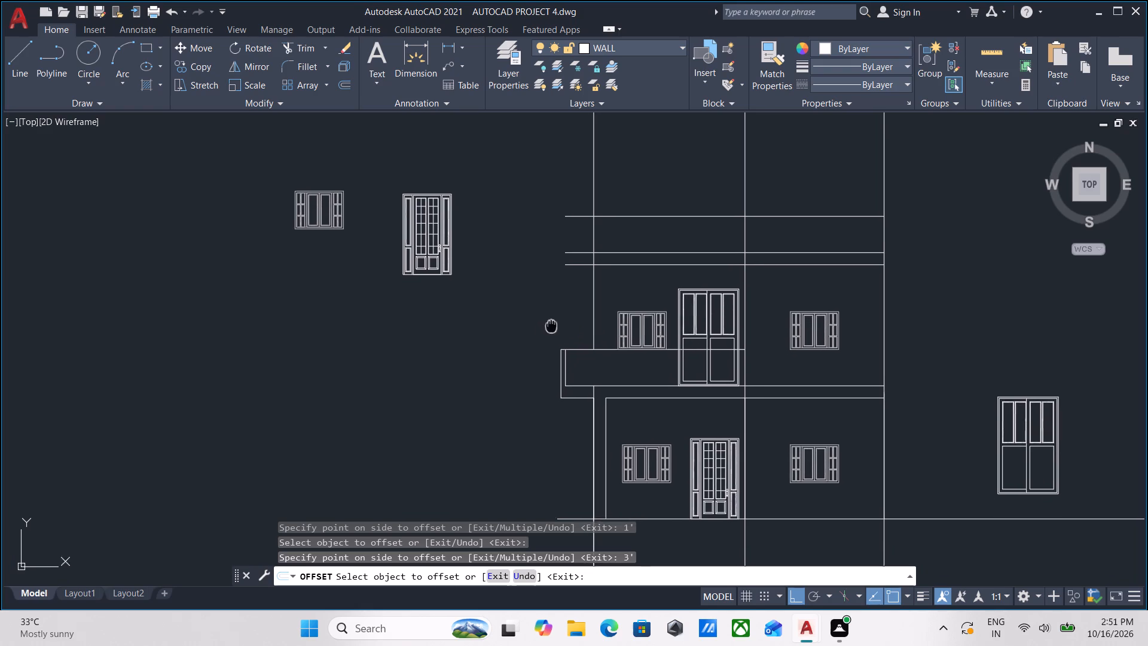
{"action": "middle_click_drag", "start_coordinate": [553, 324], "coordinate": [573, 304]}
{"action": "scroll", "coordinate": [574, 303], "scroll_direction": "down", "scroll_amount": 1}
{"action": "middle_click_drag", "start_coordinate": [574, 303], "coordinate": [568, 372]}
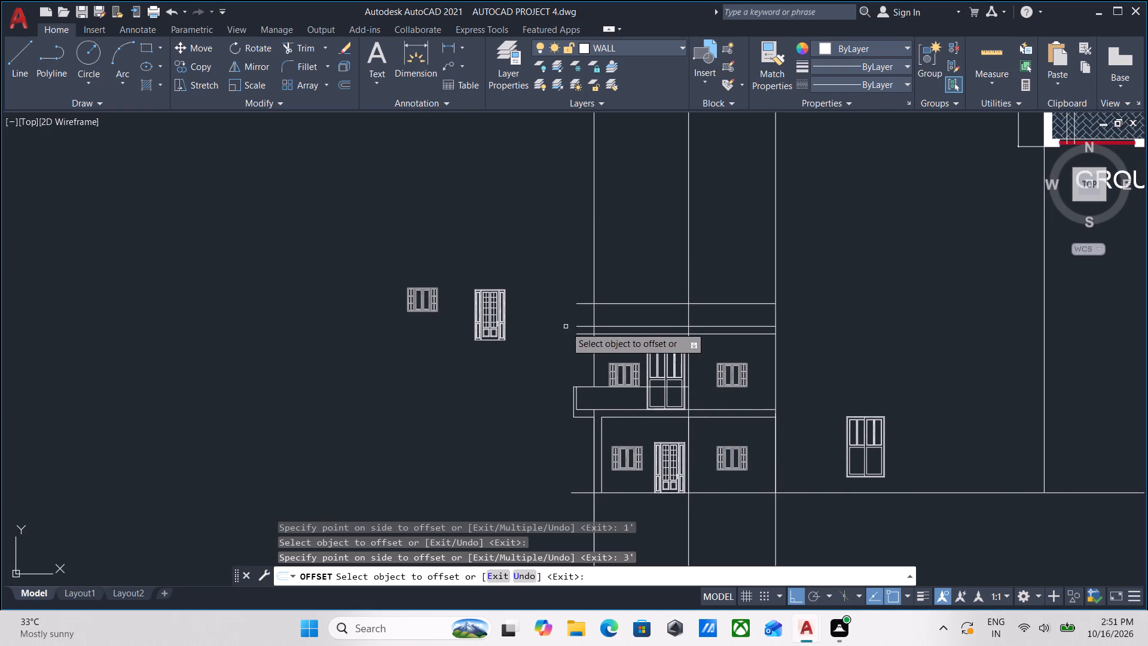
{"action": "key", "text": "Escape"}
{"action": "scroll", "coordinate": [590, 330], "scroll_direction": "up", "scroll_amount": 2}
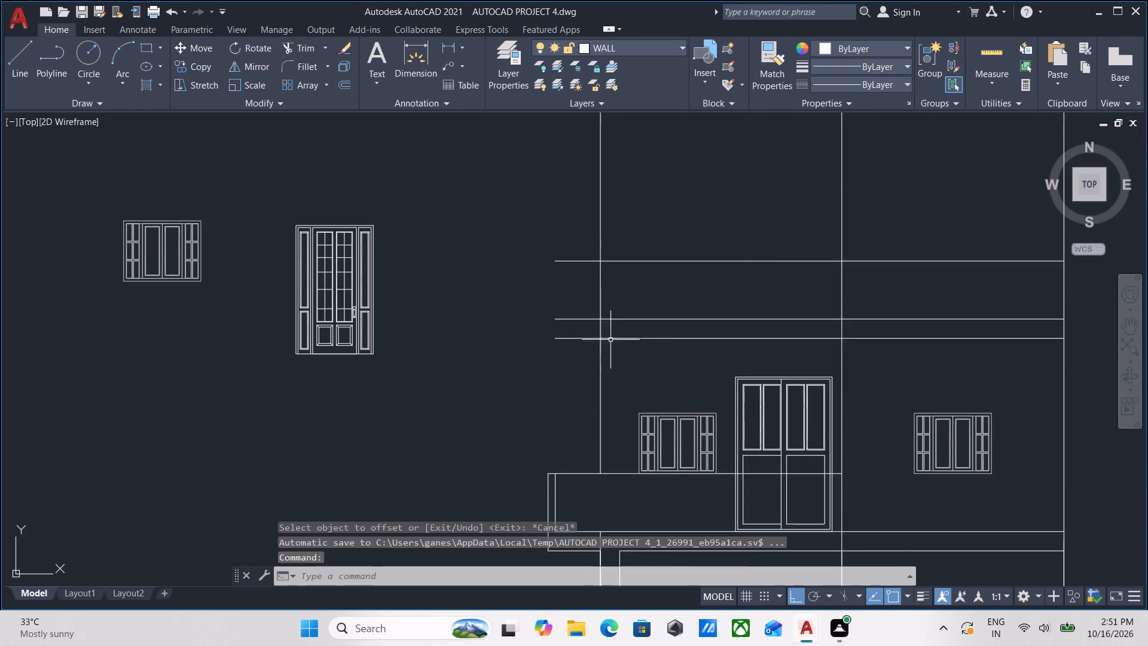
{"action": "middle_click_drag", "start_coordinate": [644, 339], "coordinate": [564, 324]}
{"action": "scroll", "coordinate": [747, 348], "scroll_direction": "down", "scroll_amount": 1}
{"action": "middle_click_drag", "start_coordinate": [765, 352], "coordinate": [682, 349]}
{"action": "scroll", "coordinate": [697, 318], "scroll_direction": "up", "scroll_amount": 1}
{"action": "middle_click_drag", "start_coordinate": [662, 324], "coordinate": [683, 374]}
{"action": "scroll", "coordinate": [679, 362], "scroll_direction": "down", "scroll_amount": 3}
{"action": "middle_click_drag", "start_coordinate": [694, 349], "coordinate": [697, 435]}
{"action": "middle_click_drag", "start_coordinate": [699, 368], "coordinate": [687, 315]}
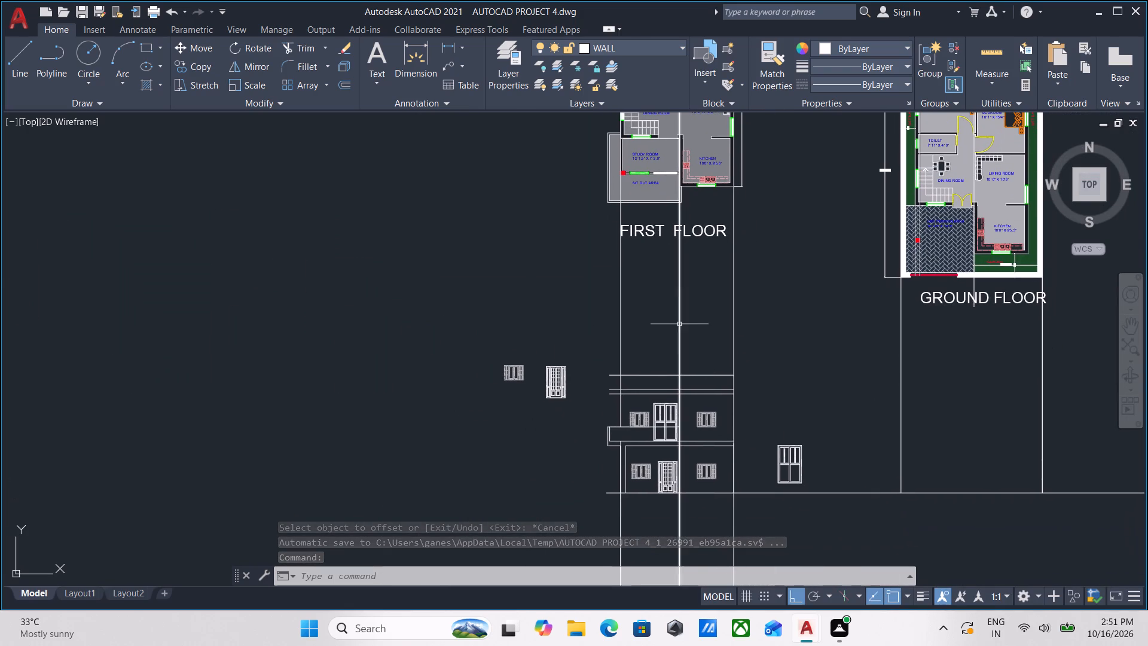
Offset the top line of the roof slab 7' upward to add a higher level line above the 3' line.
{"action": "scroll", "coordinate": [671, 410], "scroll_direction": "up", "scroll_amount": 1}
{"action": "scroll", "coordinate": [635, 368], "scroll_direction": "up", "scroll_amount": 2}
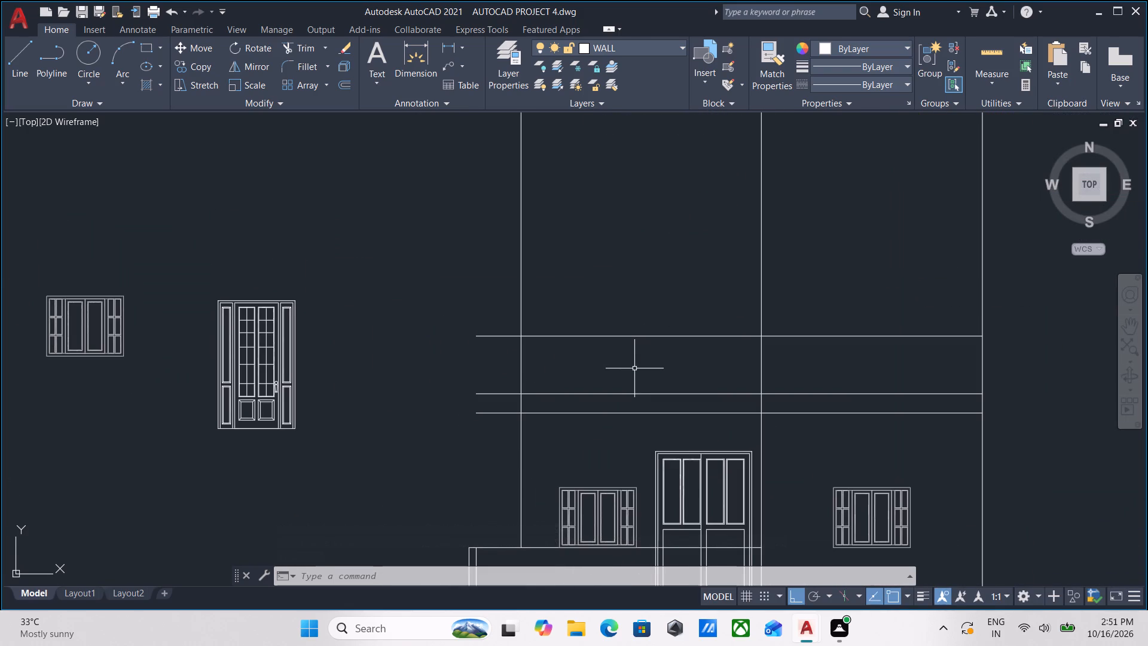
{"action": "scroll", "coordinate": [642, 389], "scroll_direction": "up", "scroll_amount": 1}
{"action": "left_click", "coordinate": [657, 409]}
{"action": "left_click", "coordinate": [647, 375]}
{"action": "scroll", "coordinate": [647, 375], "scroll_direction": "down", "scroll_amount": 1}
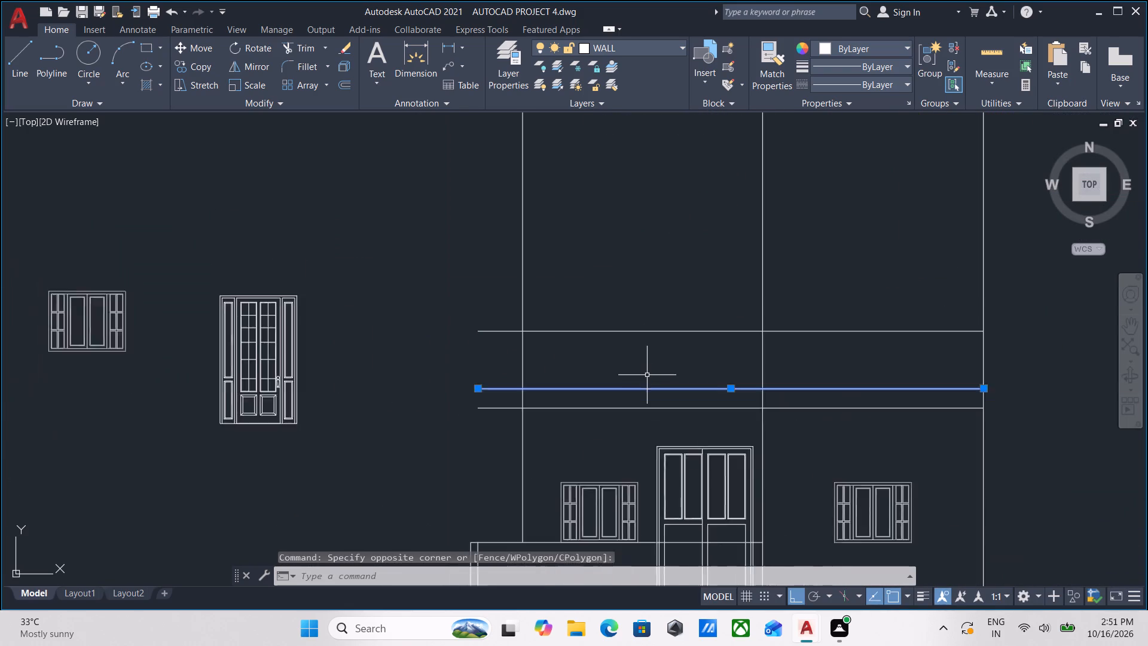
{"action": "middle_click_drag", "start_coordinate": [647, 375], "coordinate": [637, 418]}
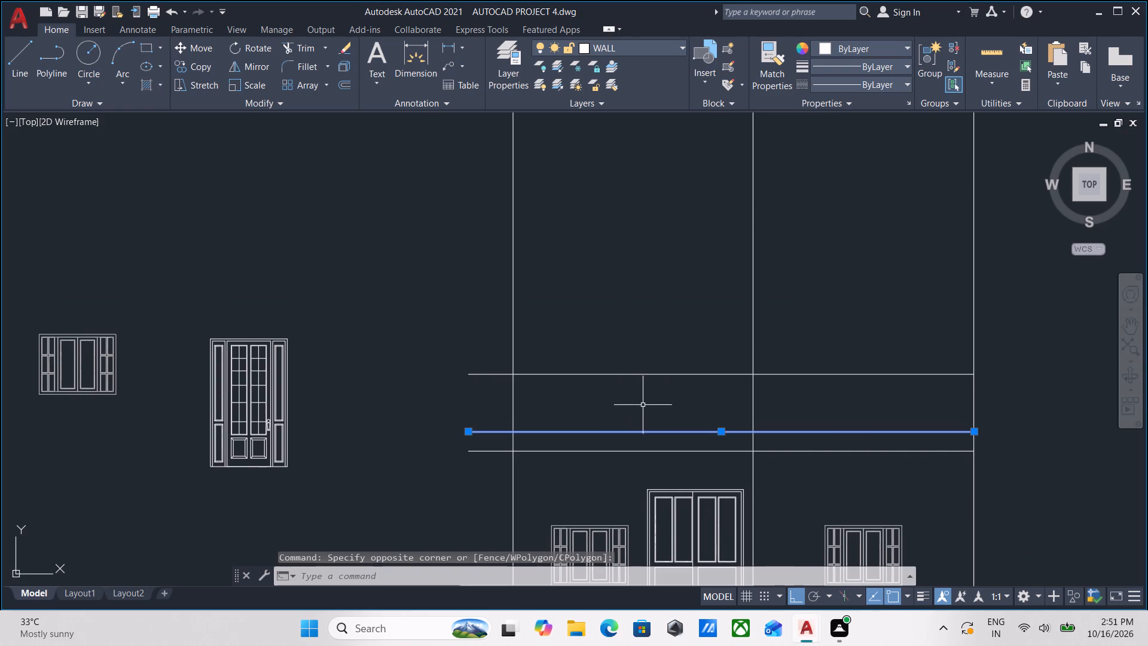
{"action": "middle_click_drag", "start_coordinate": [643, 405], "coordinate": [646, 455]}
{"action": "key", "text": "o"}
{"action": "key", "text": "Return"}
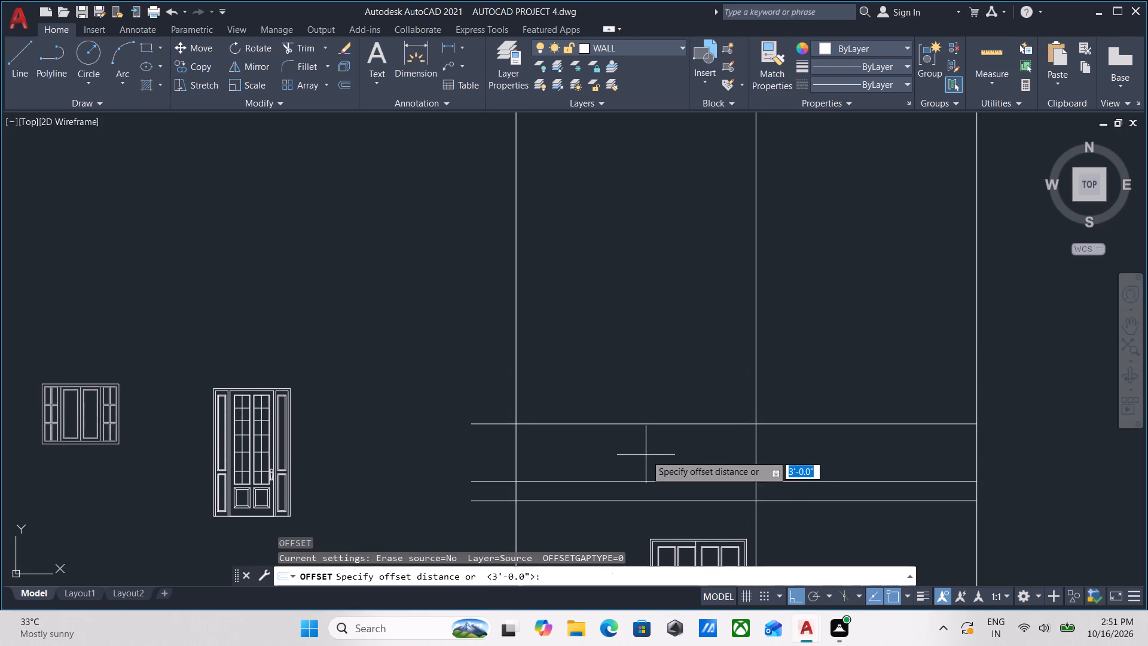
{"action": "left_click", "coordinate": [661, 483]}
{"action": "left_click", "coordinate": [658, 333]}
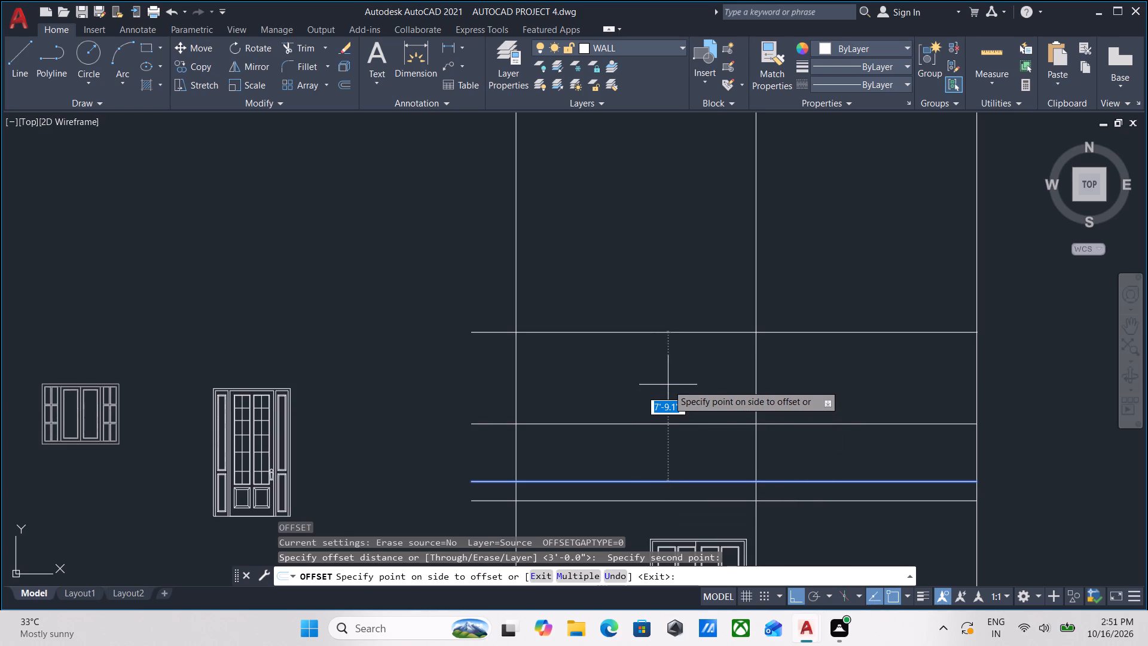
{"action": "type", "text": "7'"}
{"action": "key", "text": "Return"}
{"action": "scroll", "coordinate": [669, 384], "scroll_direction": "down", "scroll_amount": 1}
{"action": "middle_click_drag", "start_coordinate": [671, 383], "coordinate": [699, 336]}
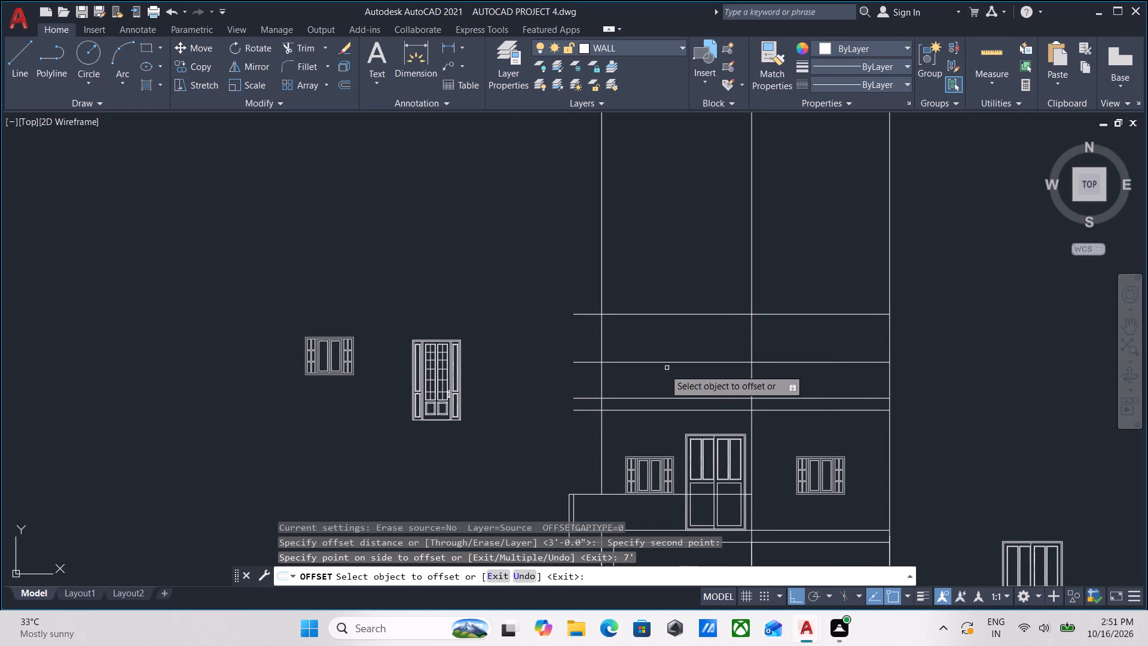
{"action": "scroll", "coordinate": [589, 400], "scroll_direction": "up", "scroll_amount": 2}
{"action": "middle_click_drag", "start_coordinate": [553, 367], "coordinate": [552, 398]}
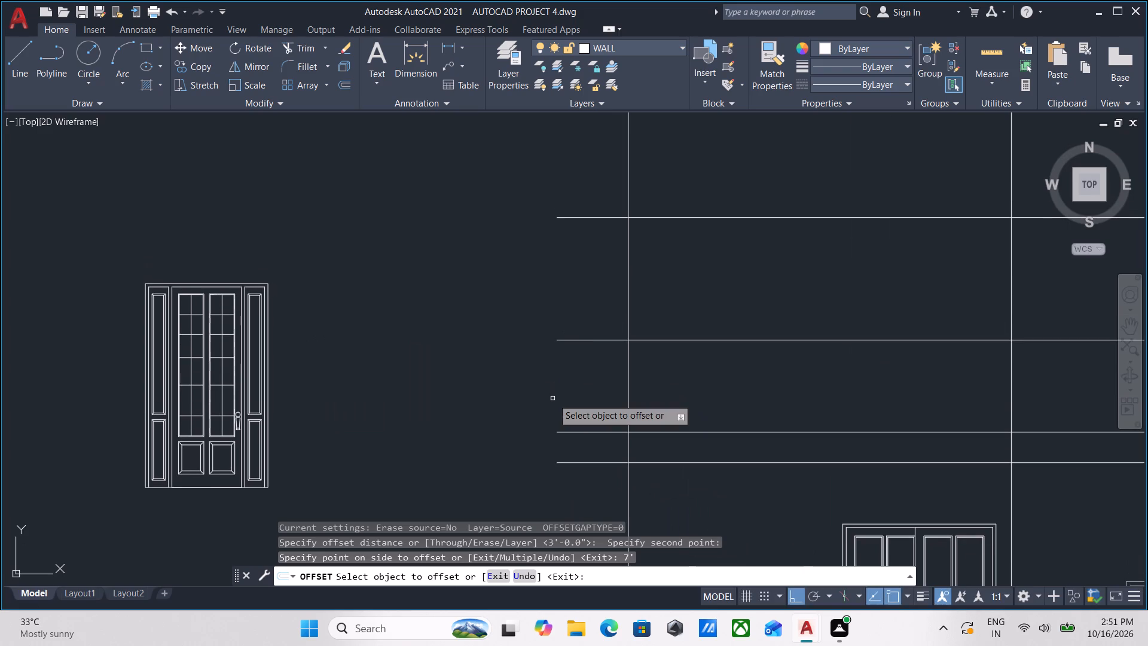
Draw a vertical line closing the left end of the parapet, between the roof slab's top line and the 3' parapet line.
{"action": "key", "text": "Escape"}
{"action": "middle_click_drag", "start_coordinate": [554, 398], "coordinate": [576, 373]}
{"action": "middle_click_drag", "start_coordinate": [572, 374], "coordinate": [572, 376]}
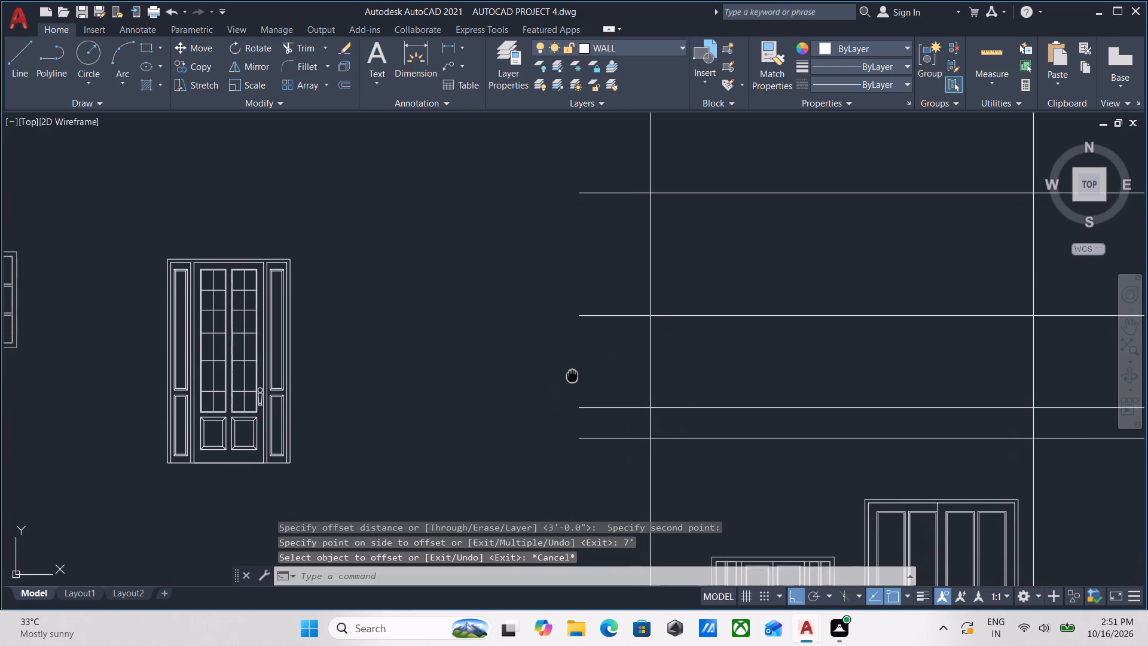
{"action": "middle_click_drag", "start_coordinate": [572, 376], "coordinate": [570, 385]}
{"action": "key", "text": "l"}
{"action": "key", "text": "Return"}
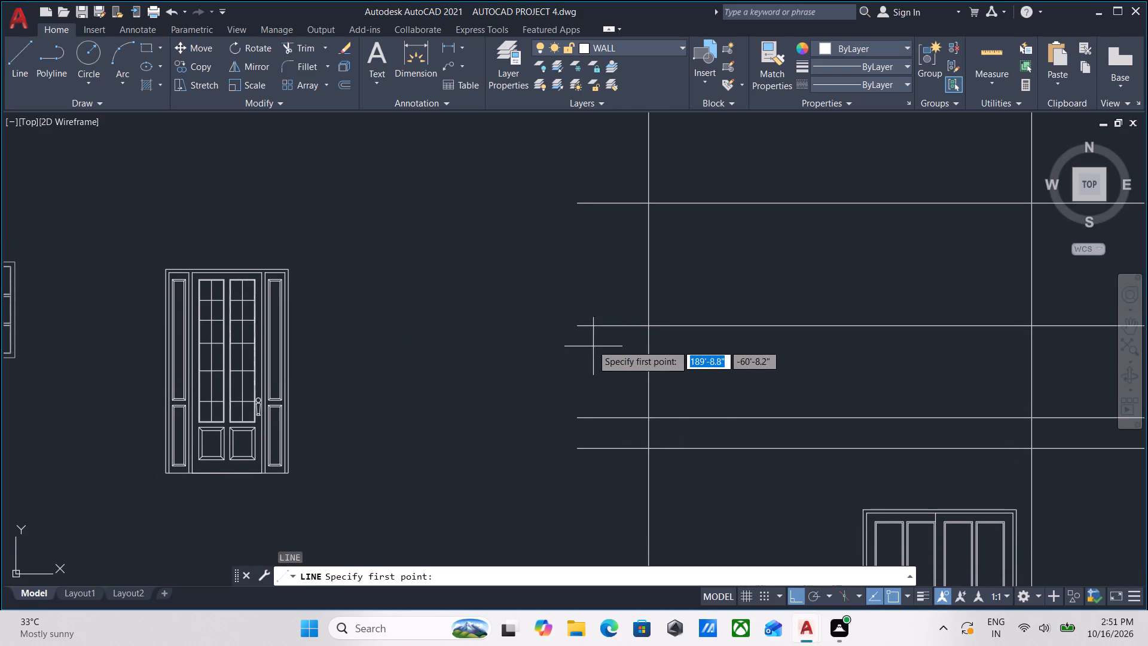
{"action": "left_click", "coordinate": [576, 324]}
{"action": "left_click", "coordinate": [578, 417]}
{"action": "scroll", "coordinate": [584, 408], "scroll_direction": "down", "scroll_amount": 2}
{"action": "middle_click_drag", "start_coordinate": [584, 408], "coordinate": [587, 394]}
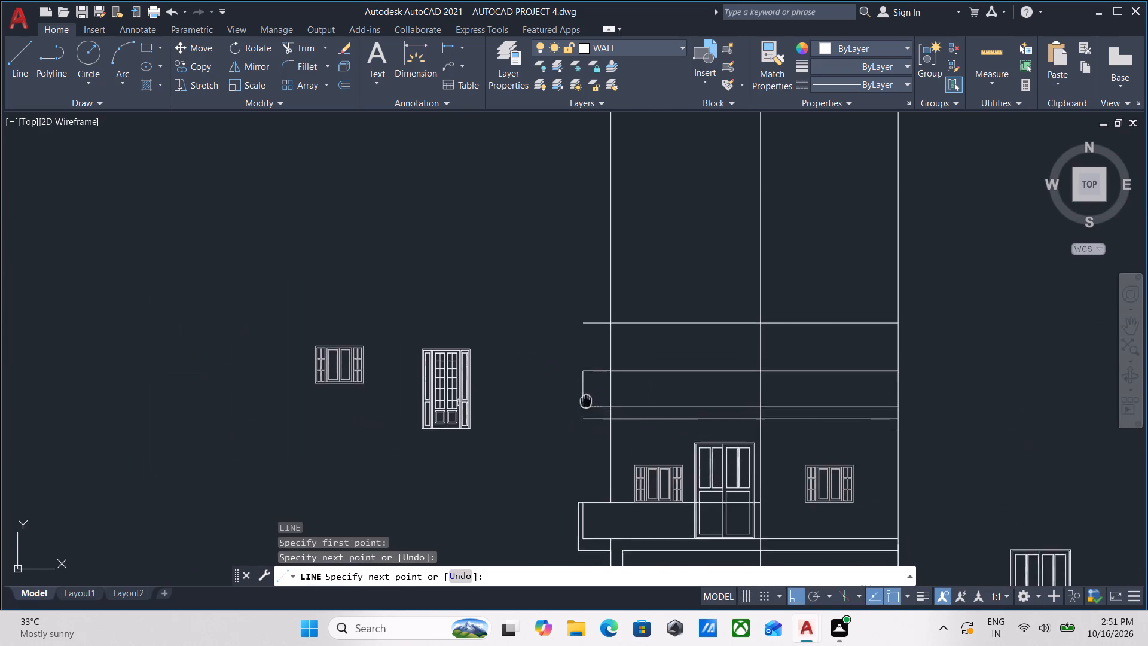
{"action": "middle_click_drag", "start_coordinate": [587, 394], "coordinate": [591, 352]}
{"action": "key", "text": "Escape"}
Hide the first-floor double door object in the elevation, beside the window above the balcony.
{"action": "scroll", "coordinate": [594, 399], "scroll_direction": "up", "scroll_amount": 1}
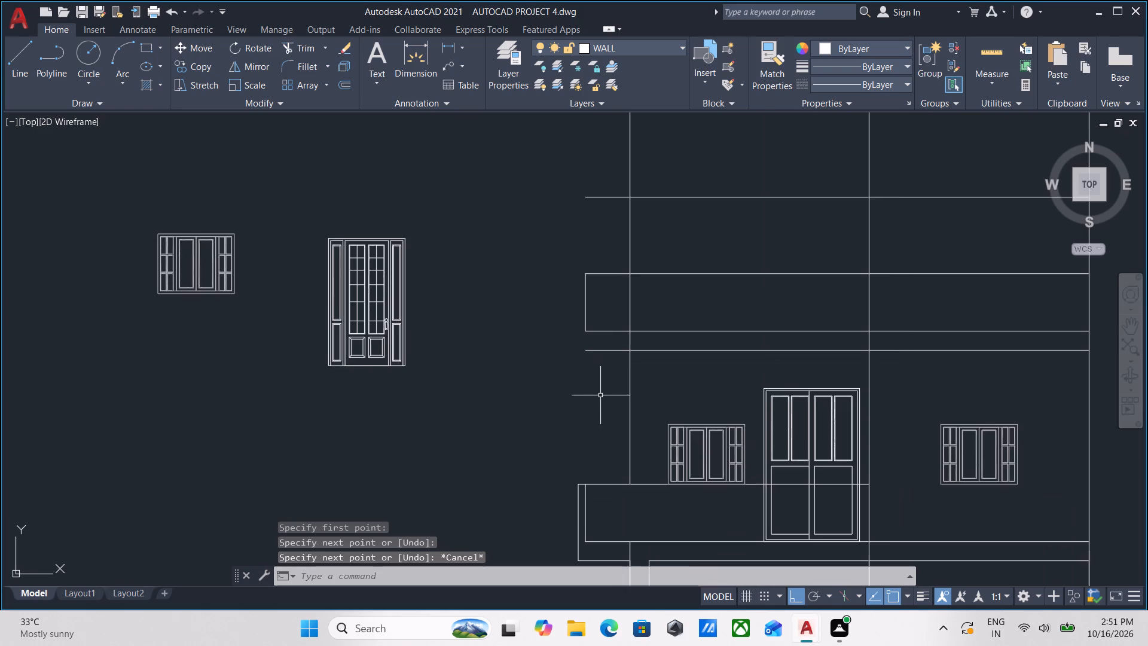
{"action": "middle_click_drag", "start_coordinate": [602, 394], "coordinate": [596, 343]}
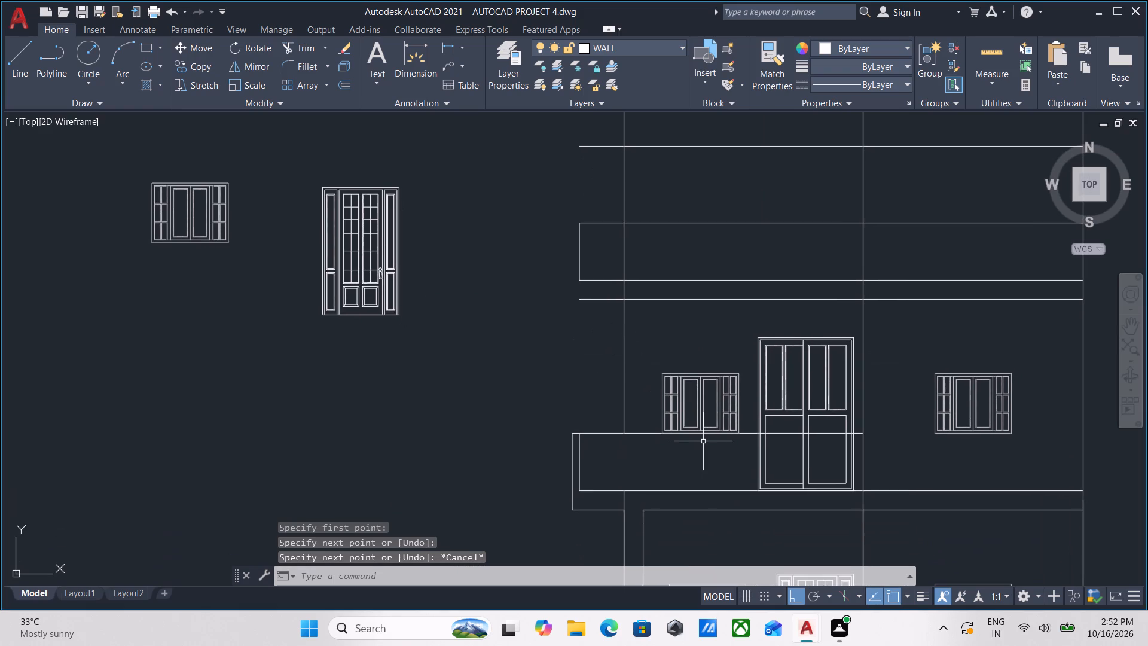
{"action": "scroll", "coordinate": [705, 464], "scroll_direction": "down", "scroll_amount": 1}
{"action": "middle_click_drag", "start_coordinate": [705, 462], "coordinate": [704, 450]}
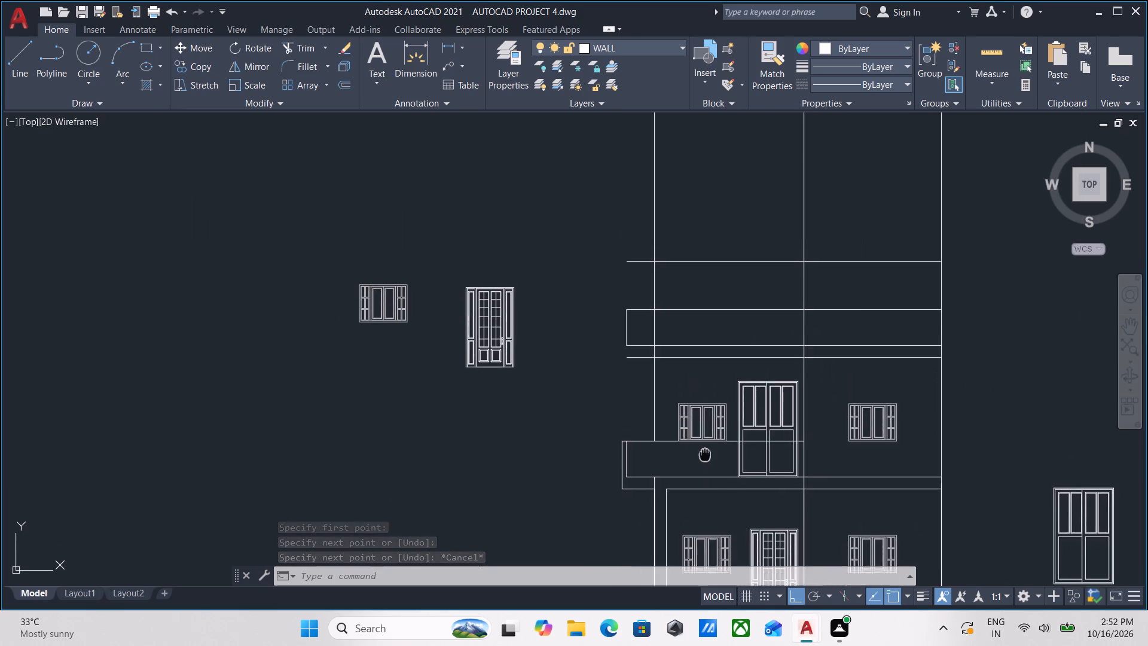
{"action": "middle_click_drag", "start_coordinate": [704, 450], "coordinate": [704, 444]}
{"action": "scroll", "coordinate": [764, 467], "scroll_direction": "up", "scroll_amount": 2}
{"action": "middle_click_drag", "start_coordinate": [714, 394], "coordinate": [677, 410]}
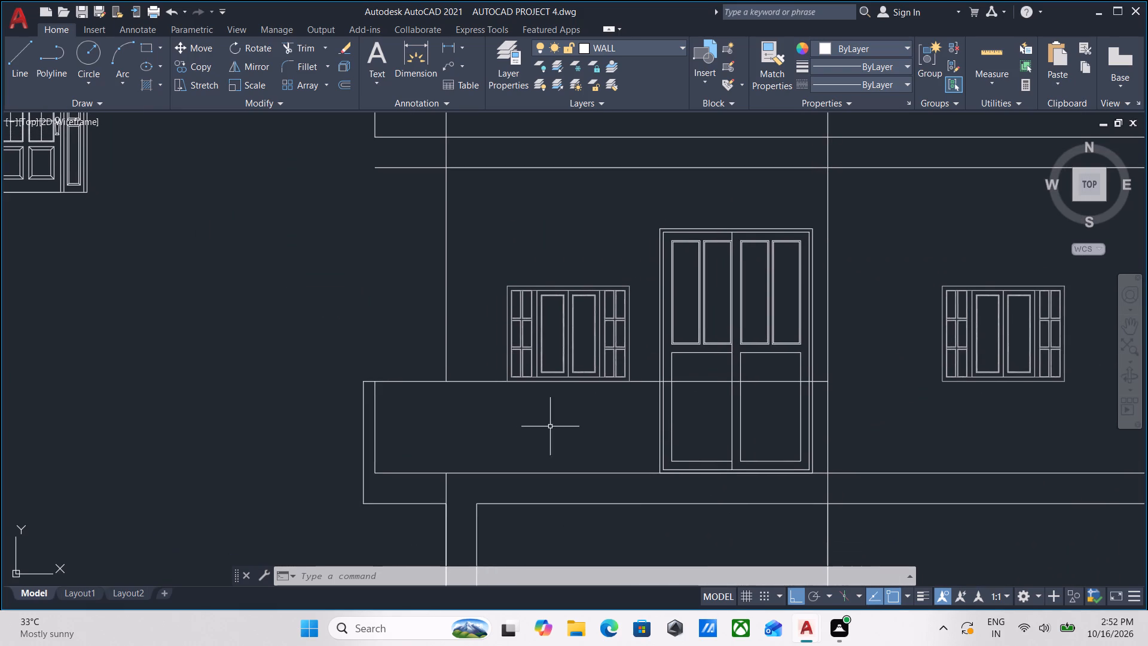
{"action": "middle_click_drag", "start_coordinate": [544, 425], "coordinate": [553, 404]}
{"action": "left_click", "coordinate": [694, 186]}
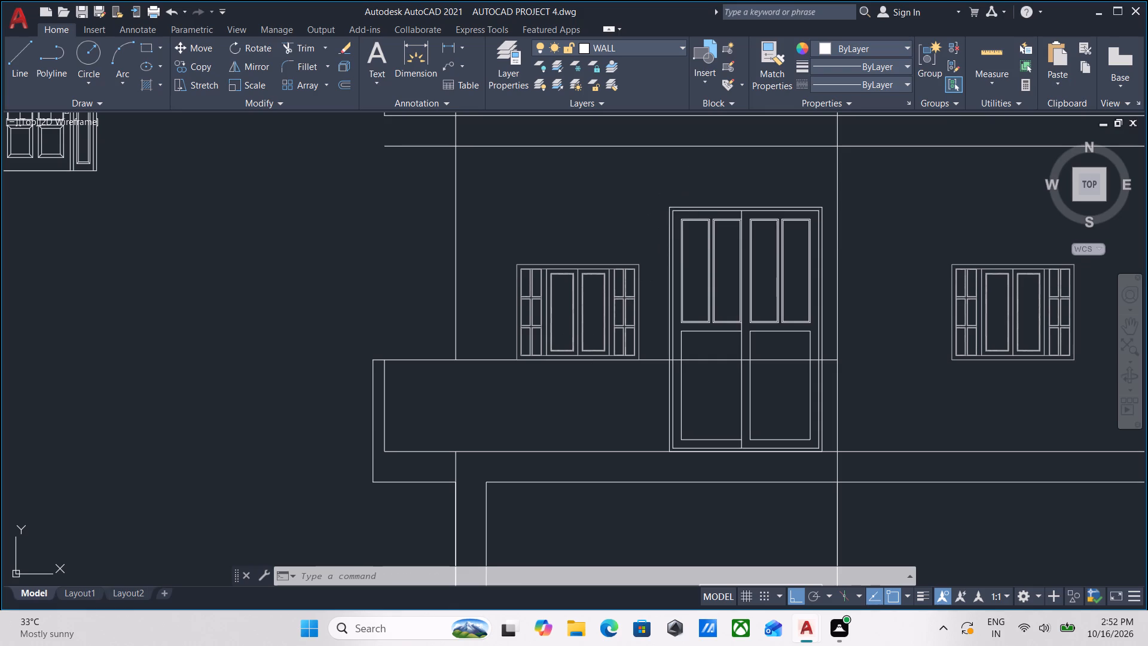
{"action": "left_click", "coordinate": [665, 231]}
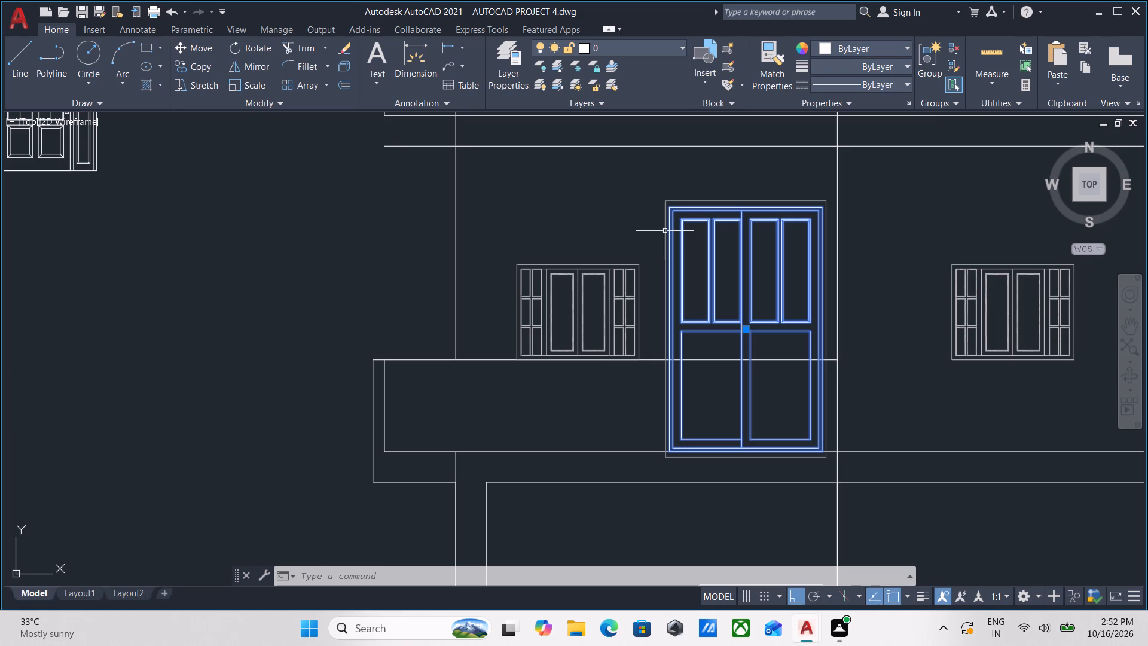
{"action": "right_click", "coordinate": [655, 188]}
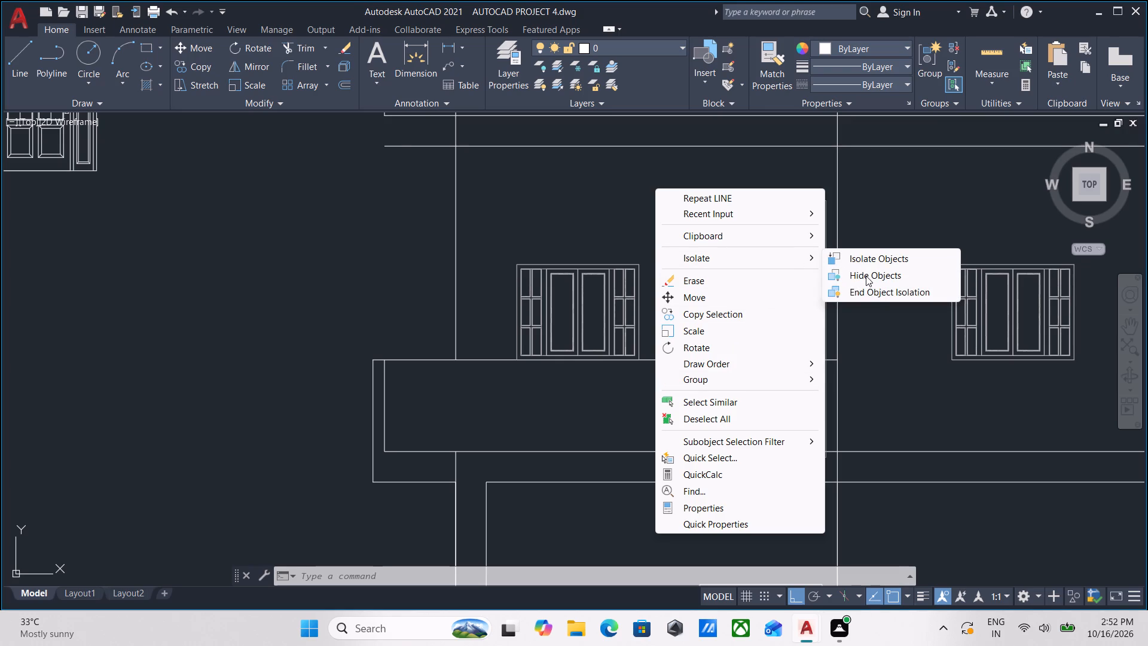
{"action": "left_click", "coordinate": [866, 276]}
Examine the elevation from the ground line to the upper level lines, checking the openings, balcony, roof slab and parapet.
{"action": "scroll", "coordinate": [761, 307], "scroll_direction": "down", "scroll_amount": 2}
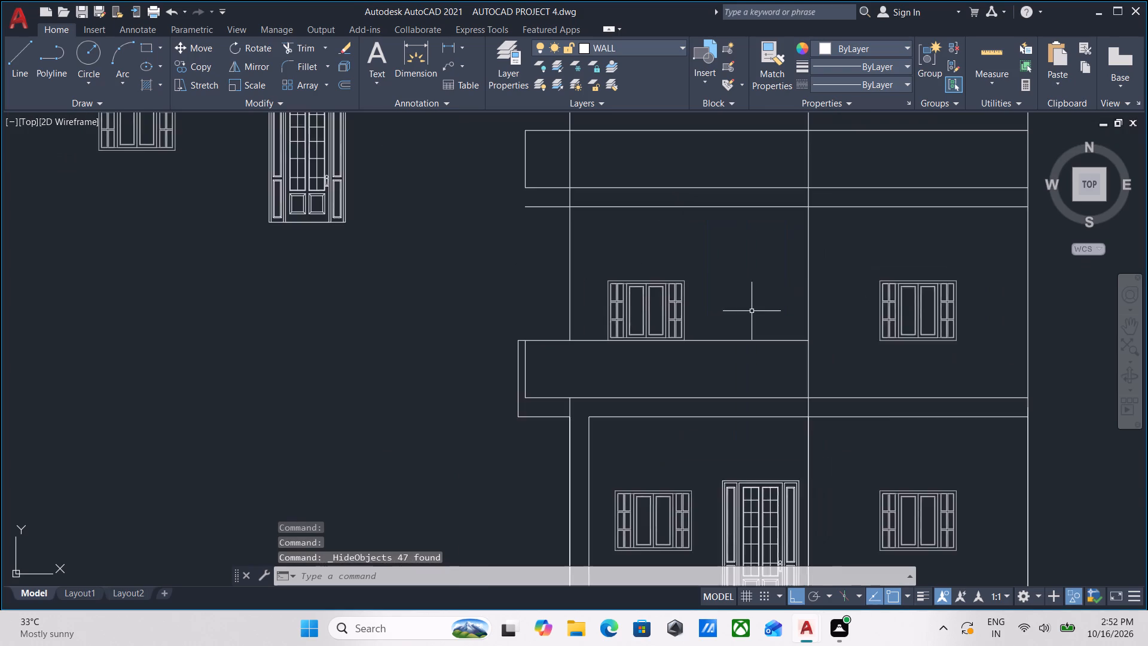
{"action": "middle_click_drag", "start_coordinate": [755, 309], "coordinate": [774, 296]}
{"action": "scroll", "coordinate": [654, 339], "scroll_direction": "up", "scroll_amount": 2}
{"action": "scroll", "coordinate": [656, 333], "scroll_direction": "down", "scroll_amount": 2}
{"action": "middle_click_drag", "start_coordinate": [657, 331], "coordinate": [632, 400]}
{"action": "middle_click_drag", "start_coordinate": [619, 307], "coordinate": [610, 345]}
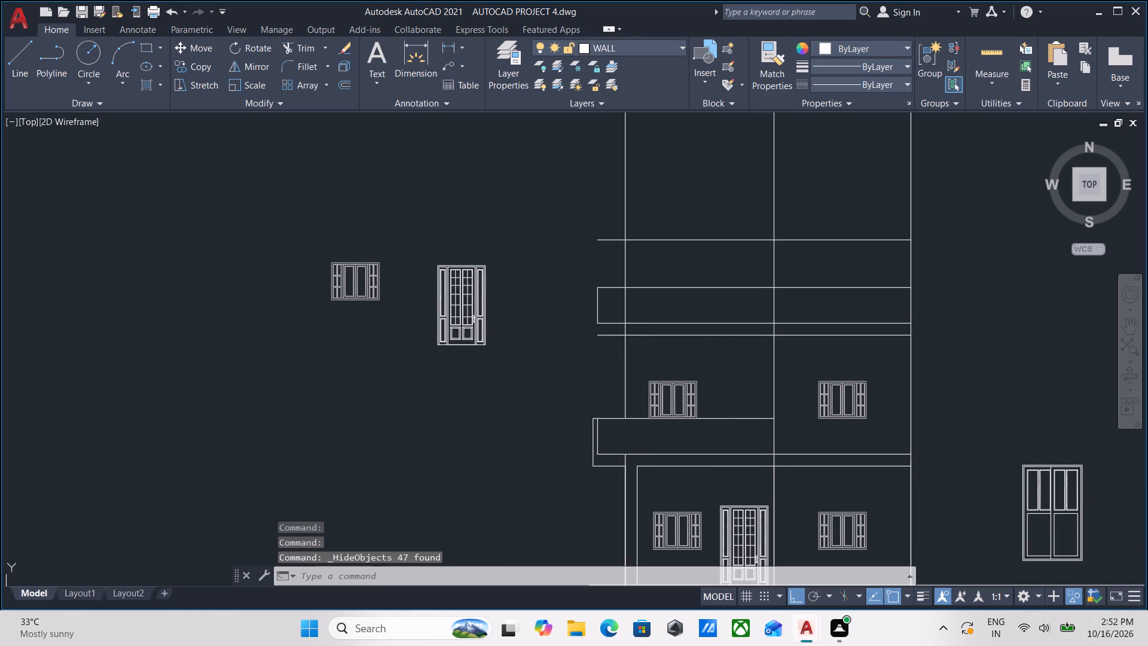
{"action": "middle_click_drag", "start_coordinate": [619, 377], "coordinate": [621, 324]}
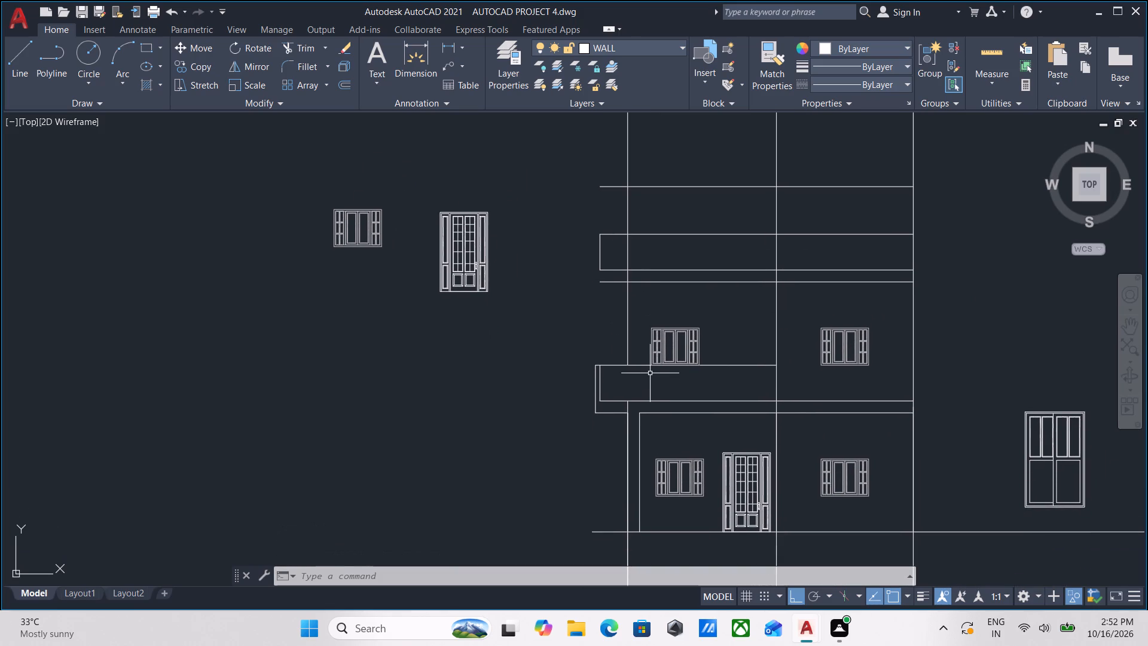
{"action": "scroll", "coordinate": [671, 411], "scroll_direction": "up", "scroll_amount": 1}
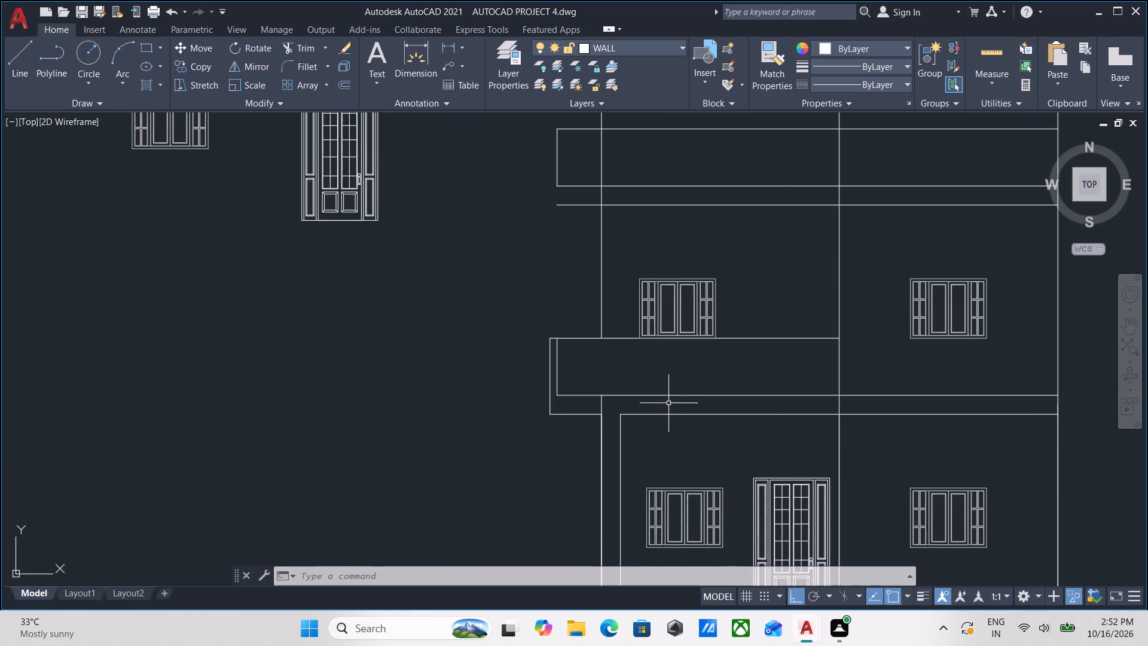
{"action": "scroll", "coordinate": [668, 403], "scroll_direction": "down", "scroll_amount": 1}
{"action": "middle_click_drag", "start_coordinate": [668, 403], "coordinate": [653, 354]}
{"action": "middle_click_drag", "start_coordinate": [653, 352], "coordinate": [584, 345]}
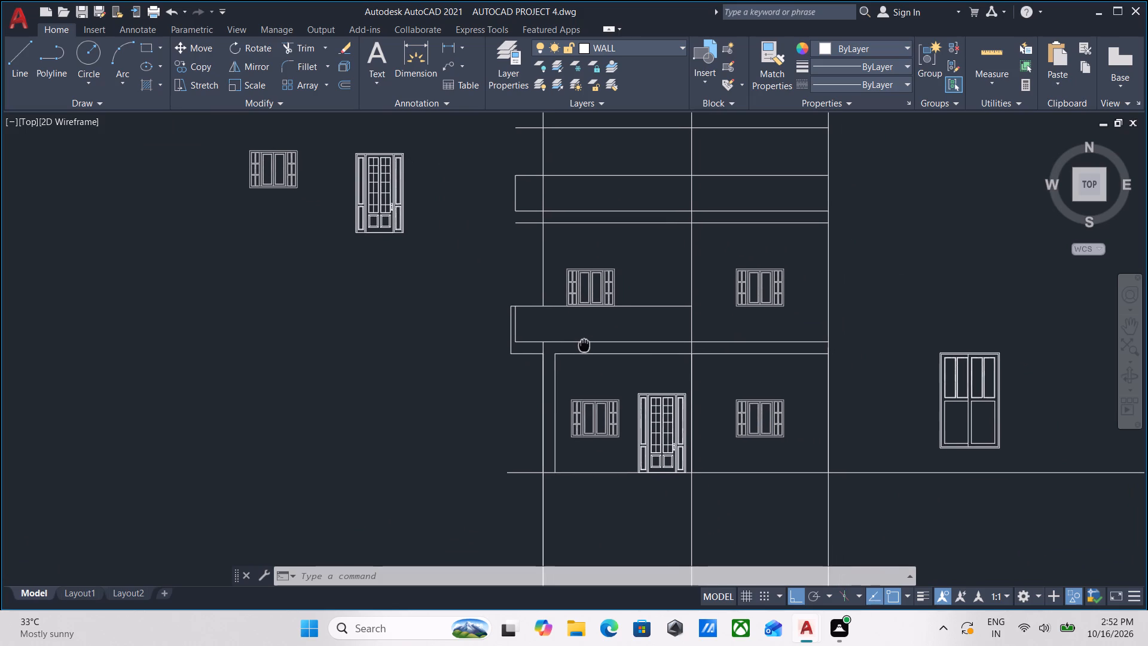
{"action": "middle_click_drag", "start_coordinate": [584, 345], "coordinate": [545, 341]}
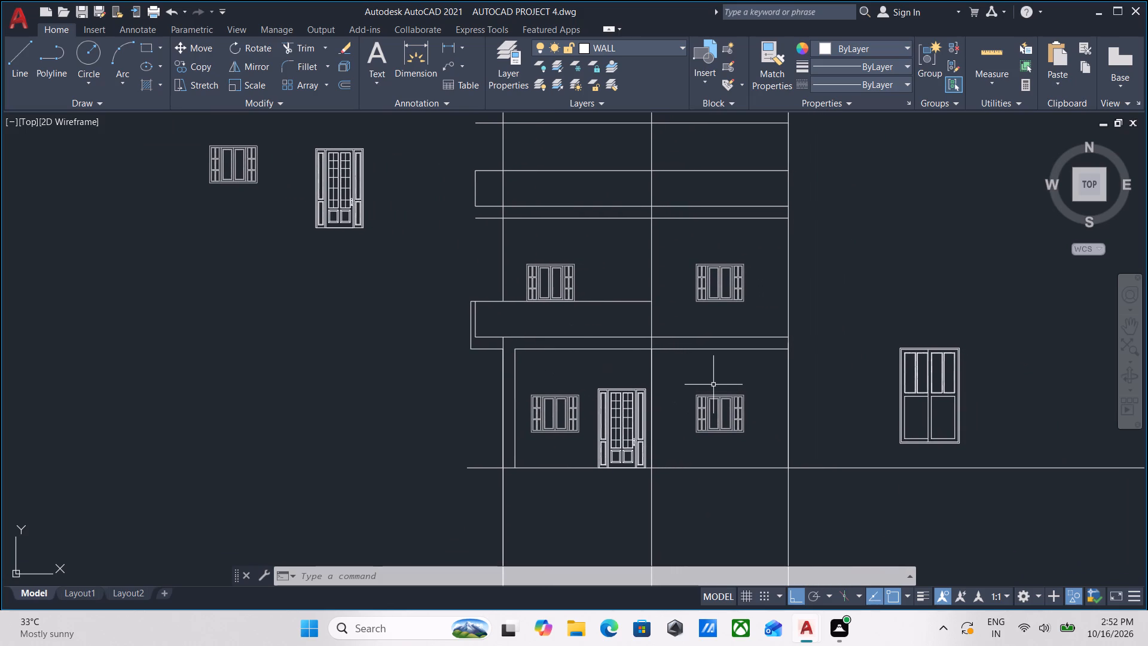
{"action": "scroll", "coordinate": [726, 368], "scroll_direction": "up", "scroll_amount": 1}
{"action": "middle_click_drag", "start_coordinate": [716, 368], "coordinate": [770, 392]}
{"action": "middle_click_drag", "start_coordinate": [571, 363], "coordinate": [691, 359]}
{"action": "middle_click_drag", "start_coordinate": [573, 323], "coordinate": [633, 332]}
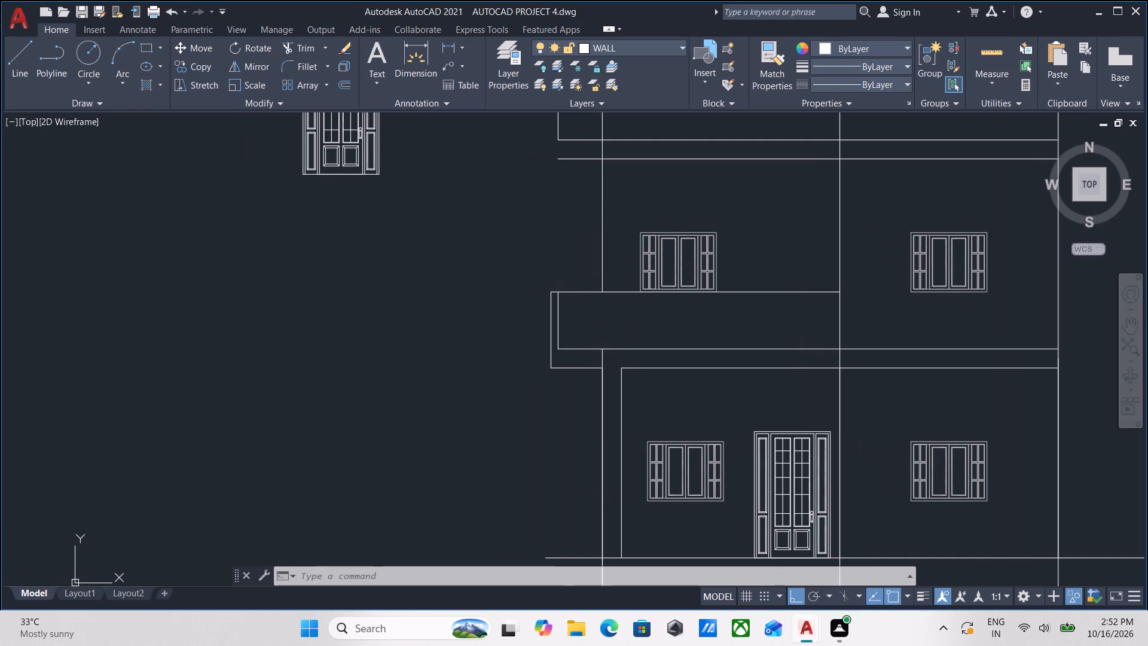
{"action": "scroll", "coordinate": [633, 332], "scroll_direction": "down", "scroll_amount": 1}
{"action": "middle_click_drag", "start_coordinate": [633, 332], "coordinate": [617, 382]}
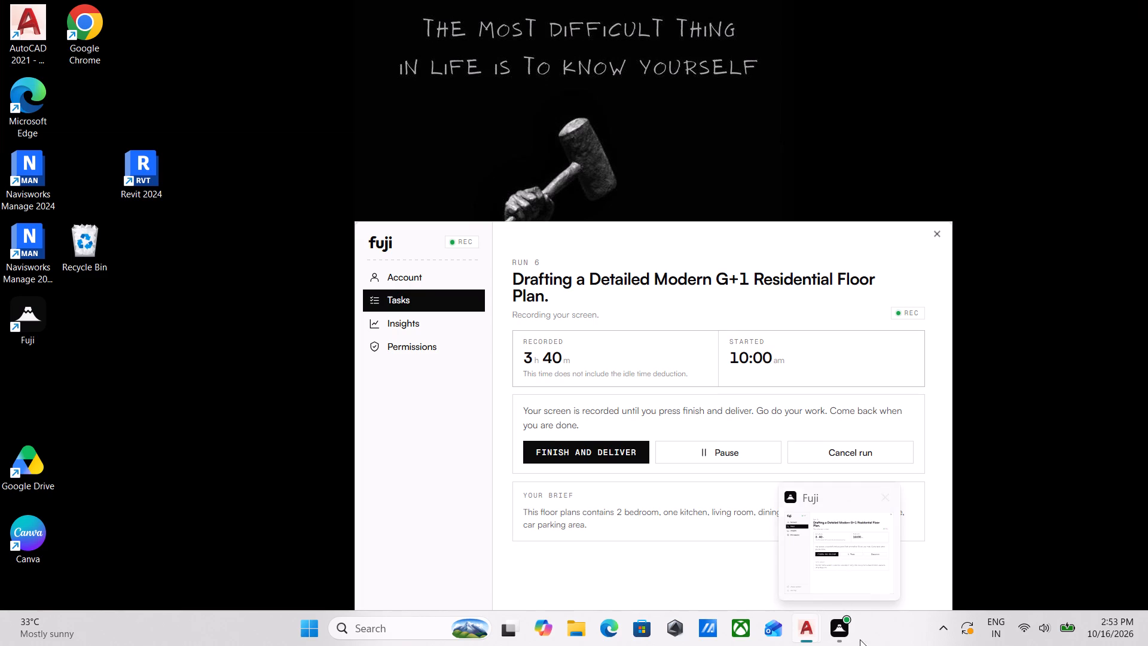
{"action": "scroll", "coordinate": [689, 385], "scroll_direction": "up", "scroll_amount": 1}
{"action": "scroll", "coordinate": [652, 376], "scroll_direction": "down", "scroll_amount": 1}
{"action": "middle_click_drag", "start_coordinate": [650, 375], "coordinate": [634, 440]}
{"action": "scroll", "coordinate": [621, 426], "scroll_direction": "up", "scroll_amount": 1}
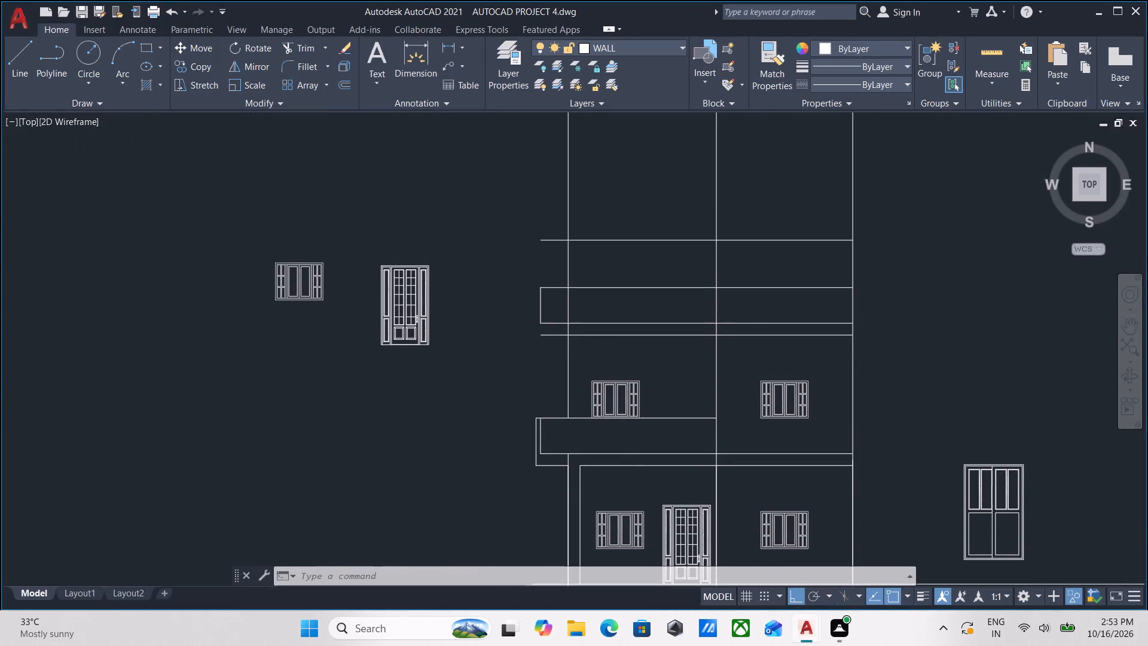
{"action": "scroll", "coordinate": [618, 428], "scroll_direction": "up", "scroll_amount": 1}
{"action": "scroll", "coordinate": [613, 434], "scroll_direction": "down", "scroll_amount": 1}
{"action": "middle_click_drag", "start_coordinate": [613, 434], "coordinate": [609, 364]}
{"action": "middle_click_drag", "start_coordinate": [602, 384], "coordinate": [592, 269]}
{"action": "middle_click_drag", "start_coordinate": [618, 424], "coordinate": [601, 334]}
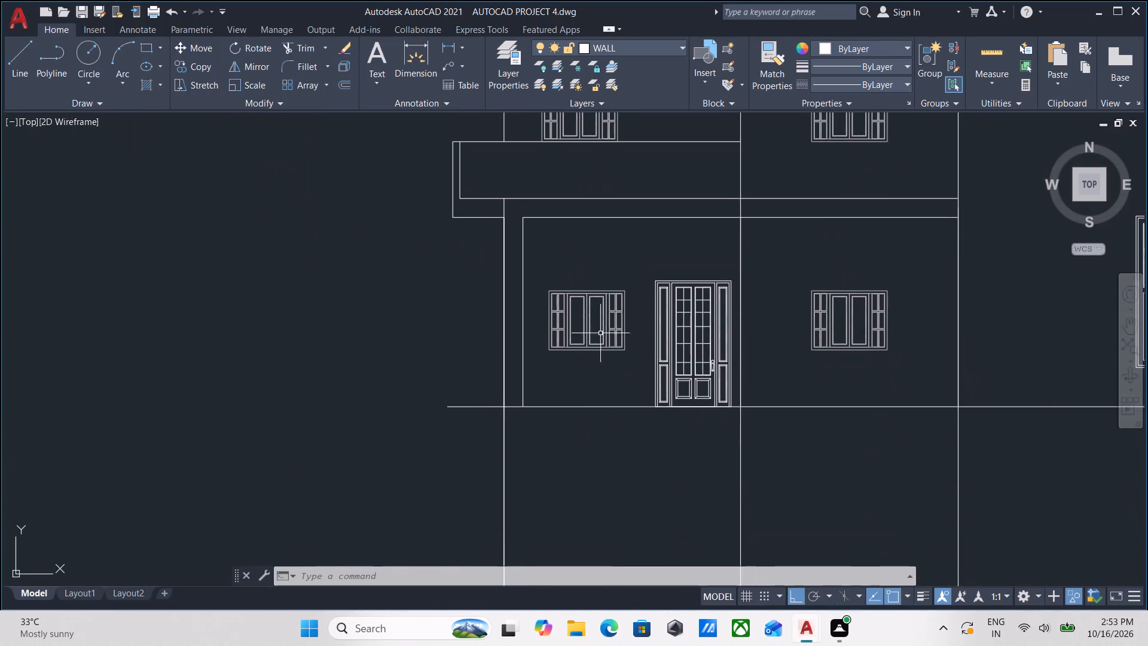
{"action": "middle_click_drag", "start_coordinate": [569, 441], "coordinate": [580, 385]}
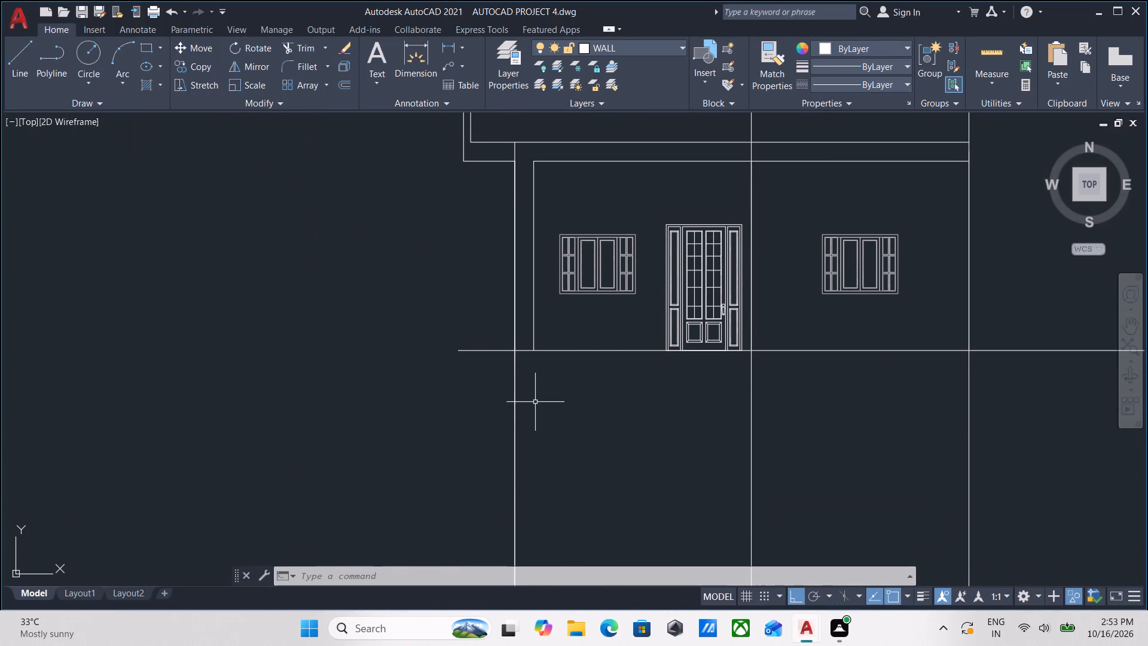
{"action": "middle_click_drag", "start_coordinate": [533, 399], "coordinate": [530, 449]}
{"action": "middle_click_drag", "start_coordinate": [477, 339], "coordinate": [496, 414]}
{"action": "scroll", "coordinate": [497, 403], "scroll_direction": "down", "scroll_amount": 1}
{"action": "middle_click_drag", "start_coordinate": [497, 401], "coordinate": [499, 373]}
{"action": "middle_click_drag", "start_coordinate": [499, 371], "coordinate": [503, 407]}
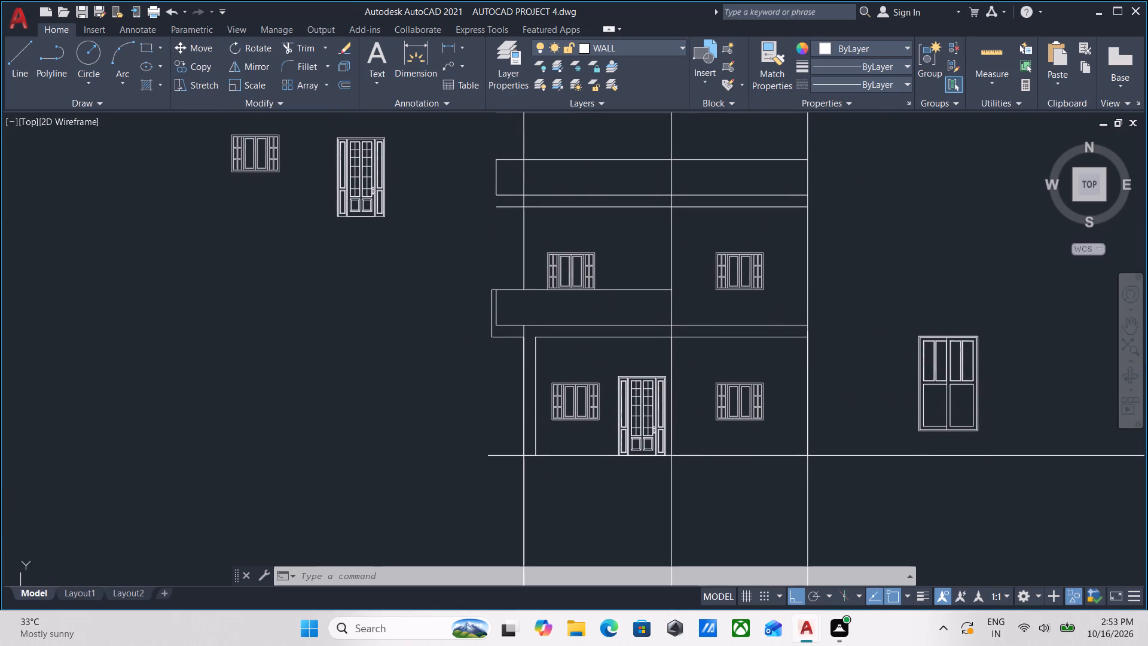
{"action": "scroll", "coordinate": [503, 407], "scroll_direction": "up", "scroll_amount": 1}
{"action": "scroll", "coordinate": [506, 394], "scroll_direction": "down", "scroll_amount": 1}
{"action": "middle_click_drag", "start_coordinate": [506, 394], "coordinate": [501, 540]}
{"action": "middle_click_drag", "start_coordinate": [493, 393], "coordinate": [493, 423]}
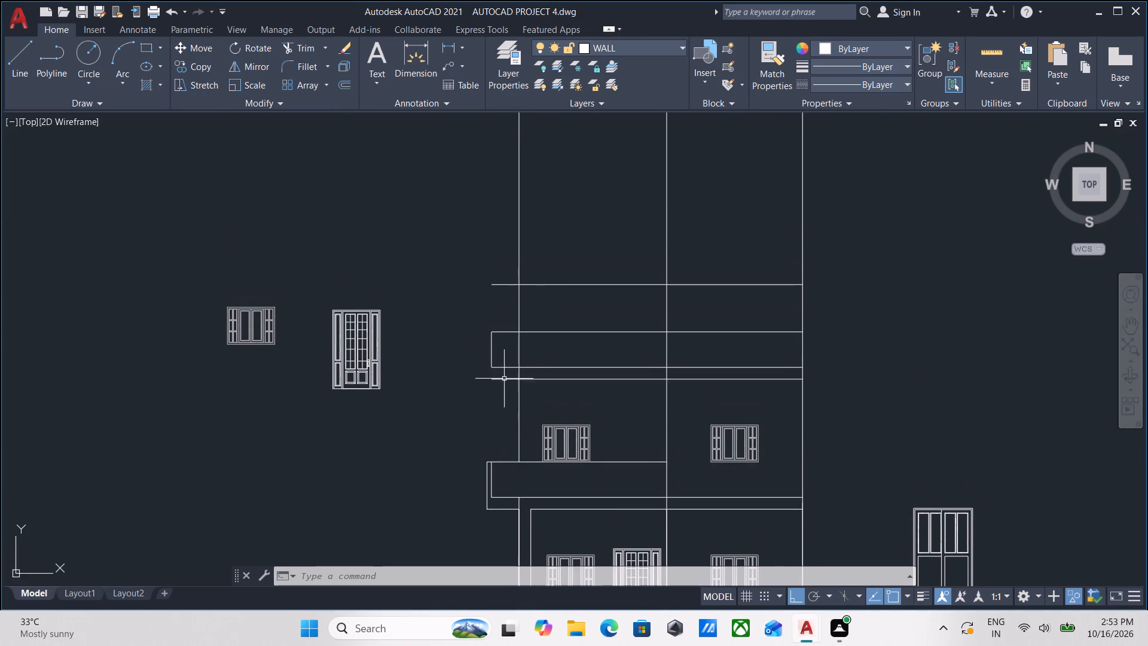
{"action": "scroll", "coordinate": [504, 373], "scroll_direction": "up", "scroll_amount": 1}
{"action": "scroll", "coordinate": [504, 372], "scroll_direction": "down", "scroll_amount": 1}
{"action": "middle_click_drag", "start_coordinate": [504, 372], "coordinate": [516, 357]}
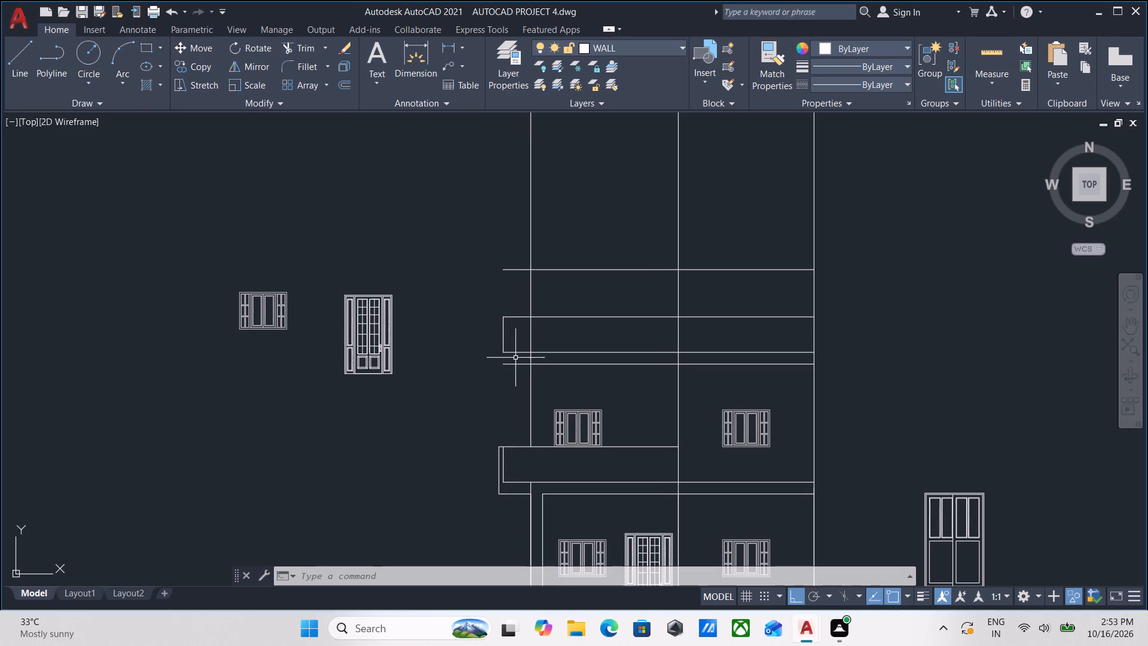
{"action": "scroll", "coordinate": [507, 368], "scroll_direction": "up", "scroll_amount": 2}
{"action": "scroll", "coordinate": [483, 365], "scroll_direction": "down", "scroll_amount": 2}
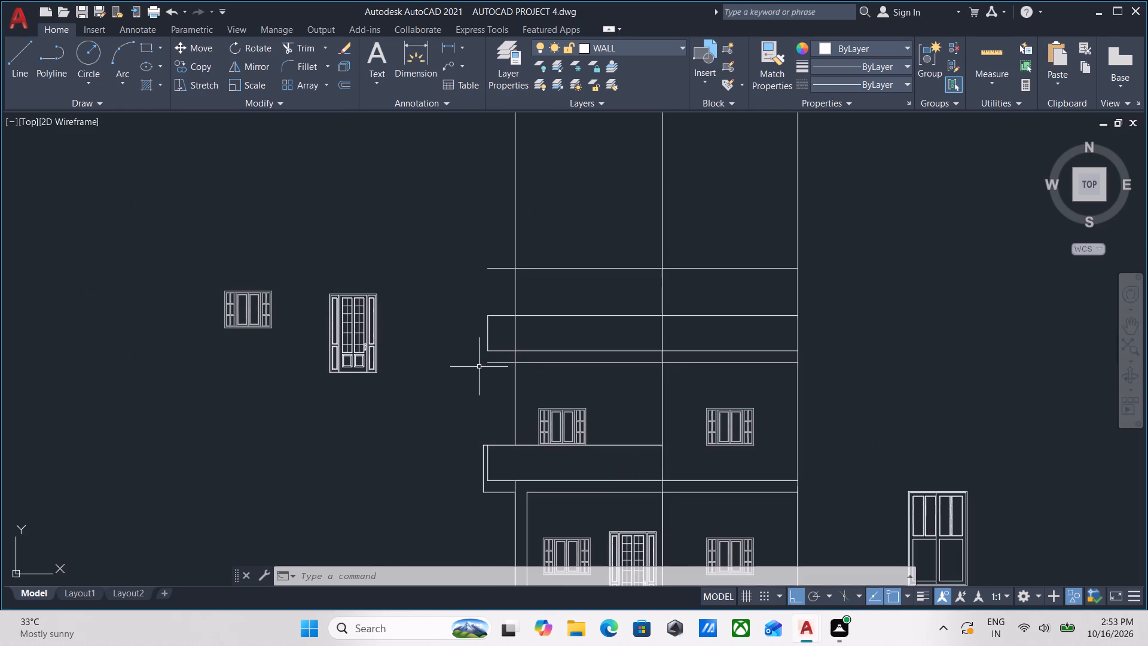
Draw a vertical line closing the left end of the roof slab, between its bottom and top lines.
{"action": "scroll", "coordinate": [477, 368], "scroll_direction": "up", "scroll_amount": 1}
{"action": "middle_click", "coordinate": [477, 368]}
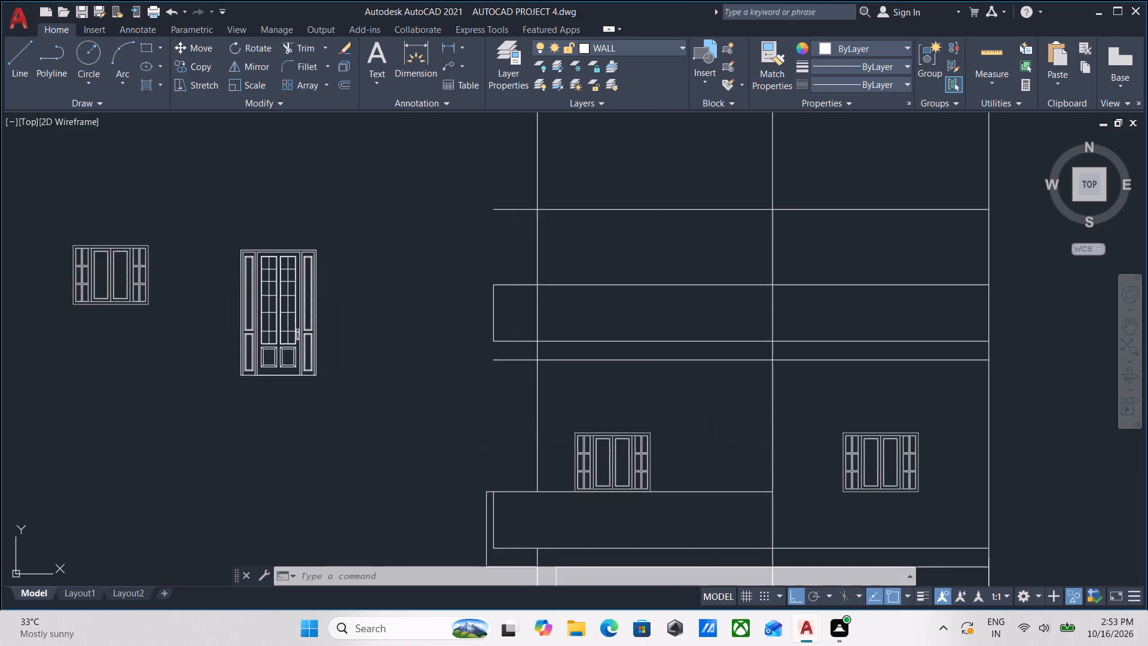
{"action": "key", "text": "l"}
{"action": "key", "text": "Return"}
{"action": "scroll", "coordinate": [477, 368], "scroll_direction": "up", "scroll_amount": 2}
{"action": "left_click", "coordinate": [511, 345]}
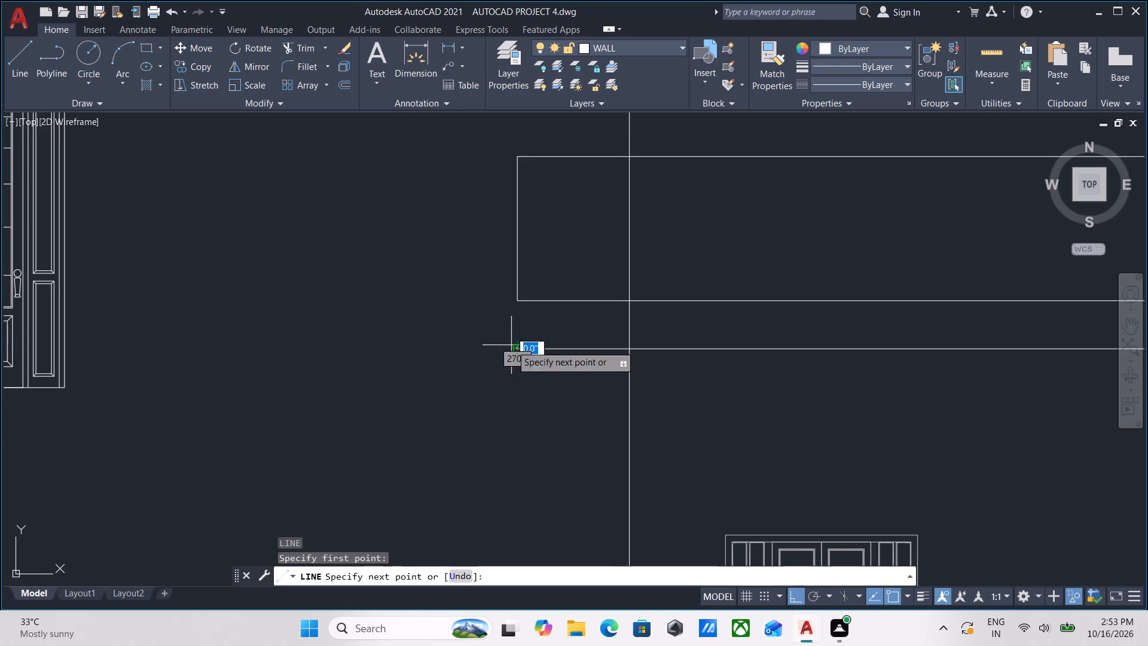
{"action": "left_click", "coordinate": [515, 299]}
{"action": "scroll", "coordinate": [515, 299], "scroll_direction": "down", "scroll_amount": 2}
{"action": "middle_click_drag", "start_coordinate": [515, 299], "coordinate": [511, 333]}
{"action": "key", "text": "Escape"}
Trim the middle vertical wall construction line above the parapet line, both below and above the highest level line.
{"action": "scroll", "coordinate": [512, 333], "scroll_direction": "down", "scroll_amount": 2}
{"action": "scroll", "coordinate": [660, 303], "scroll_direction": "up", "scroll_amount": 1}
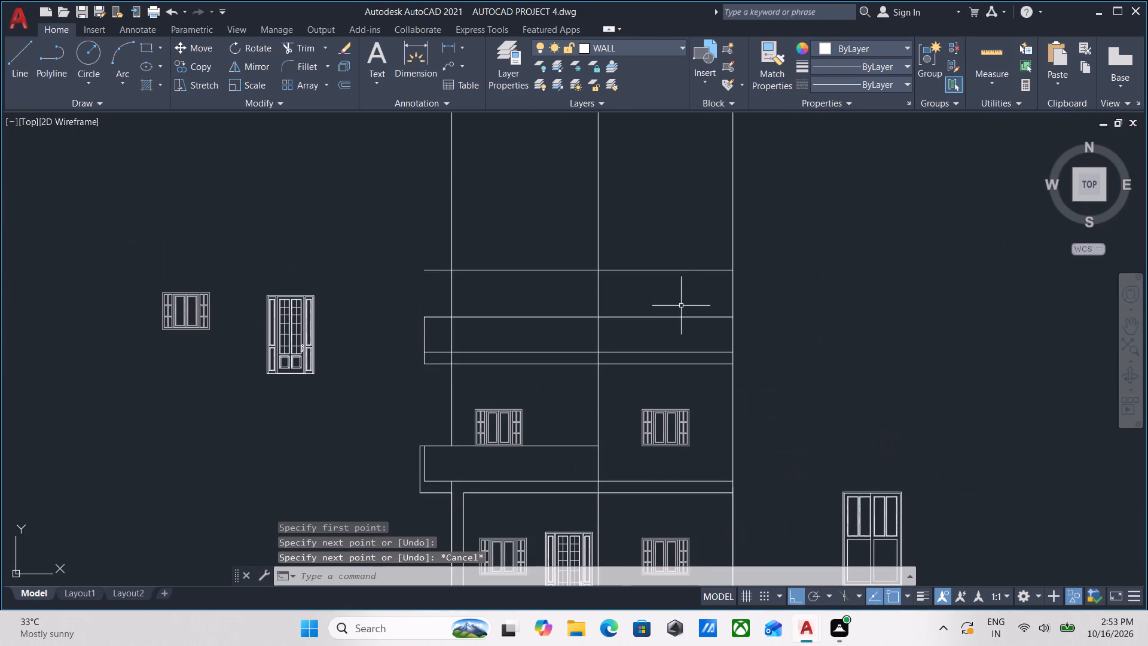
{"action": "middle_click_drag", "start_coordinate": [681, 306], "coordinate": [674, 327]}
{"action": "type", "text": "tr"}
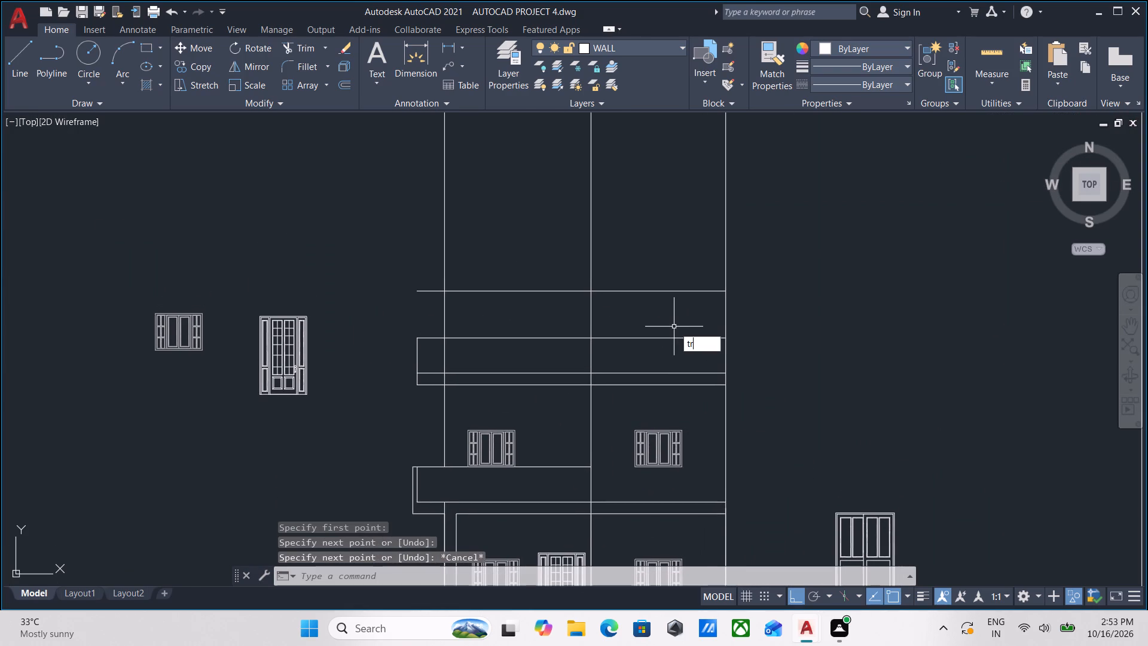
{"action": "key", "text": "Return"}
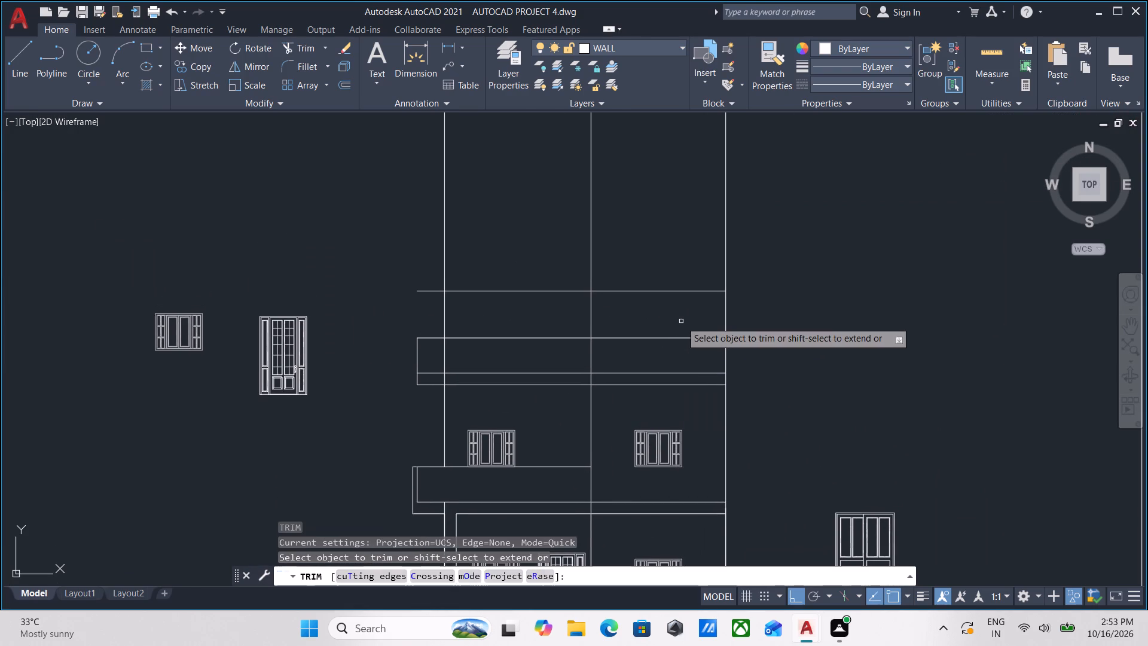
{"action": "left_click", "coordinate": [681, 321]}
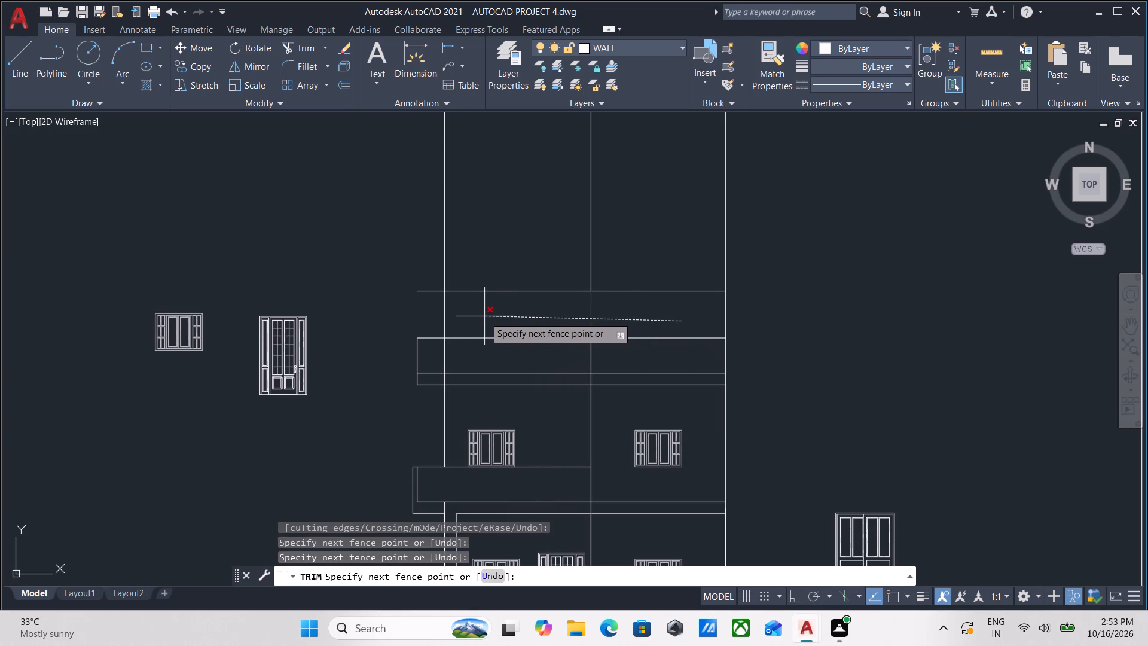
{"action": "left_click", "coordinate": [508, 308]}
{"action": "middle_click_drag", "start_coordinate": [606, 312], "coordinate": [657, 309]}
{"action": "left_click_drag", "start_coordinate": [663, 237], "coordinate": [652, 241]}
{"action": "left_click", "coordinate": [603, 249]}
Trim the middle vertical wall construction line below the elevation's ground line.
{"action": "scroll", "coordinate": [613, 242], "scroll_direction": "down", "scroll_amount": 1}
{"action": "middle_click_drag", "start_coordinate": [613, 242], "coordinate": [659, 426]}
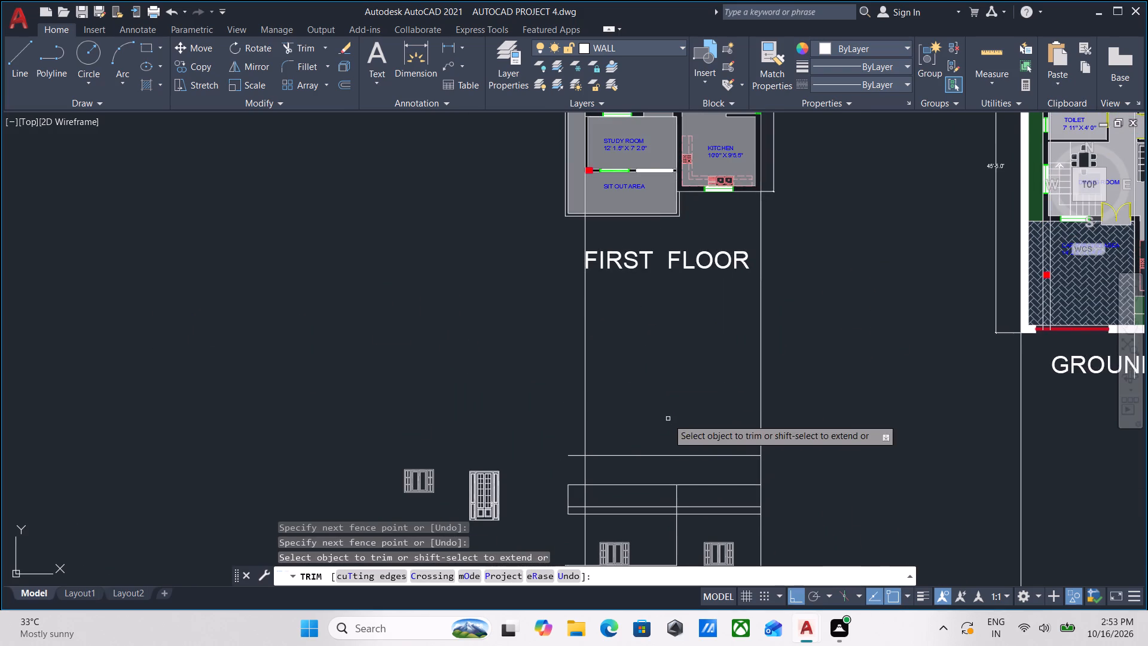
{"action": "middle_click_drag", "start_coordinate": [668, 419], "coordinate": [665, 251]}
{"action": "middle_click_drag", "start_coordinate": [685, 529], "coordinate": [699, 465]}
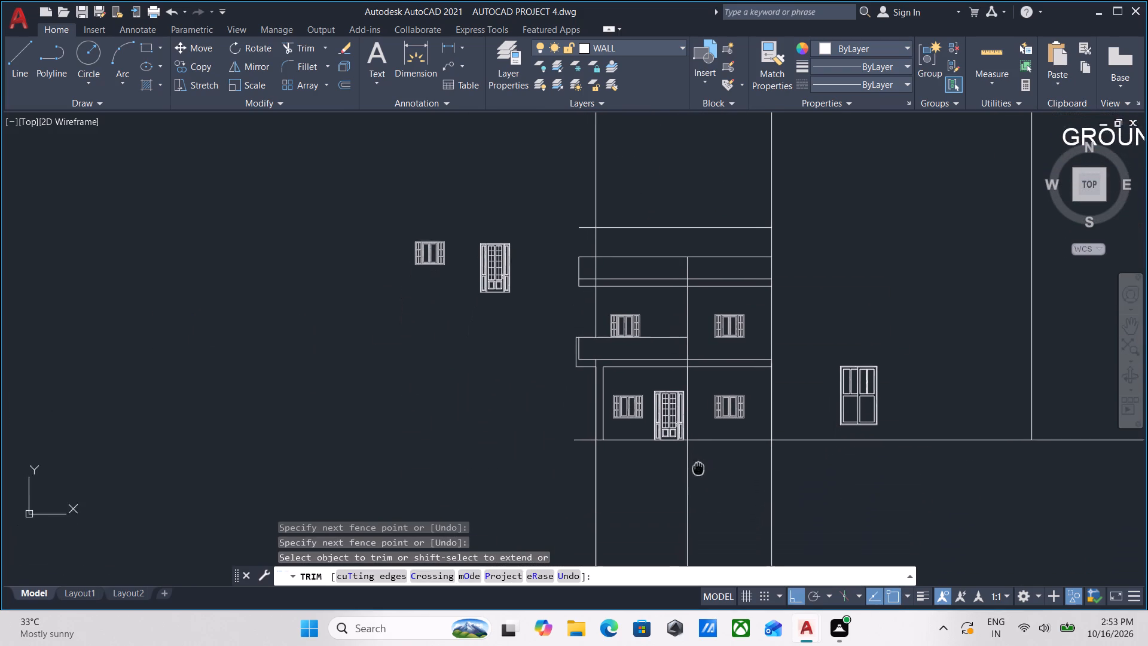
{"action": "middle_click_drag", "start_coordinate": [699, 465], "coordinate": [700, 464]}
{"action": "left_click", "coordinate": [702, 457]}
{"action": "left_click", "coordinate": [621, 464]}
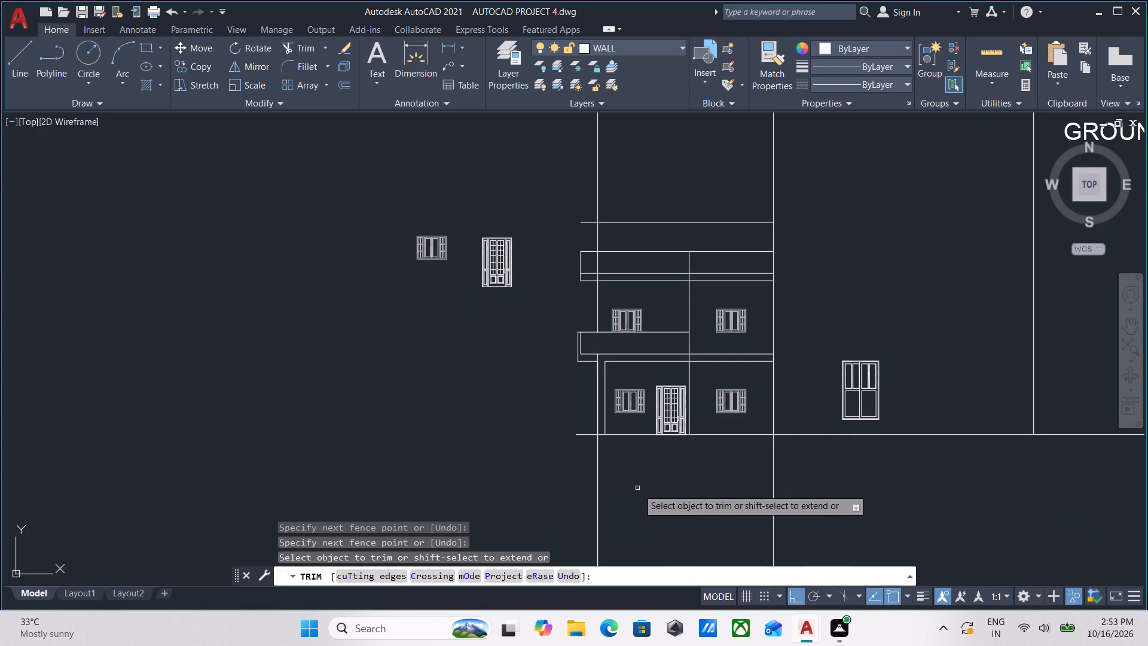
Trim the leftmost and rightmost vertical wall construction lines below the elevation's ground line.
{"action": "left_click", "coordinate": [624, 487]}
{"action": "left_click", "coordinate": [538, 471]}
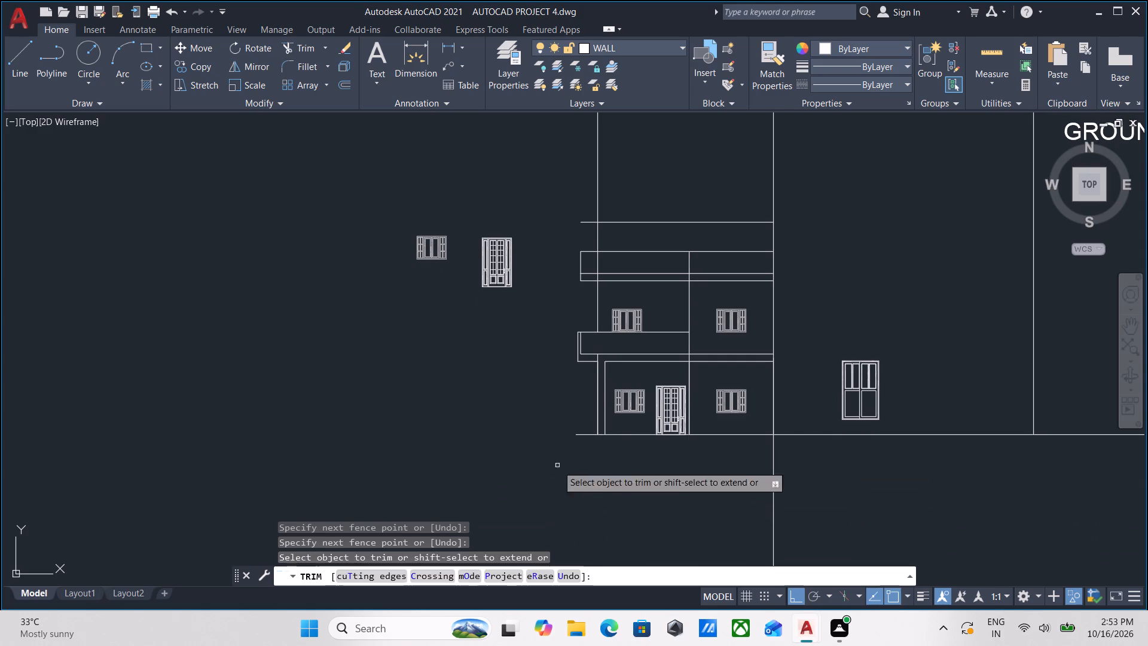
{"action": "middle_click_drag", "start_coordinate": [628, 474], "coordinate": [569, 519]}
{"action": "left_click", "coordinate": [695, 527]}
{"action": "left_click", "coordinate": [774, 505]}
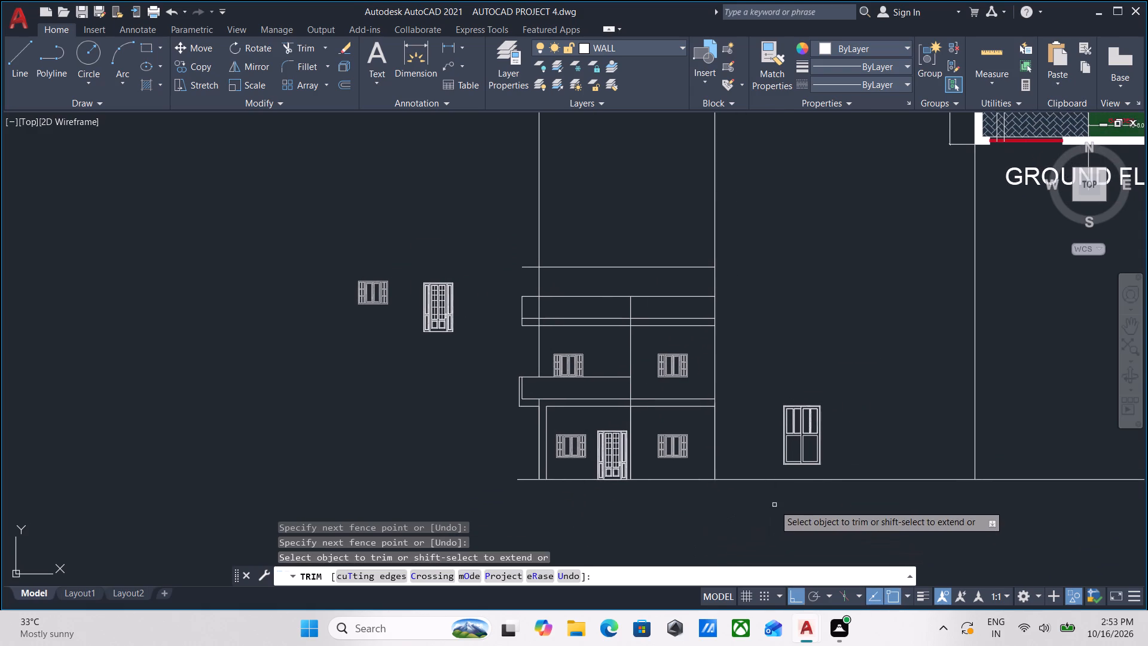
{"action": "scroll", "coordinate": [774, 505], "scroll_direction": "down", "scroll_amount": 2}
{"action": "middle_click_drag", "start_coordinate": [774, 505], "coordinate": [796, 482]}
{"action": "scroll", "coordinate": [770, 495], "scroll_direction": "up", "scroll_amount": 2}
{"action": "scroll", "coordinate": [658, 486], "scroll_direction": "up", "scroll_amount": 1}
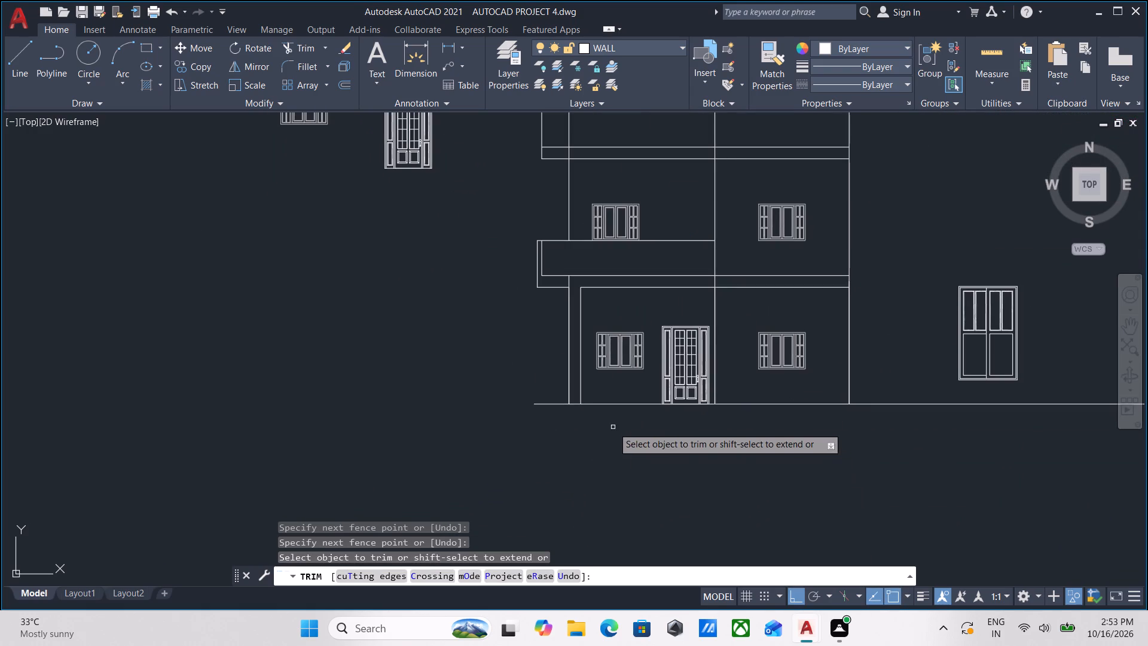
{"action": "key", "text": "Escape"}
Examine the elevation's balcony, upper-floor windows, roof slab and parapet for remaining excess lines.
{"action": "middle_click_drag", "start_coordinate": [633, 288], "coordinate": [630, 373]}
{"action": "scroll", "coordinate": [573, 334], "scroll_direction": "up", "scroll_amount": 2}
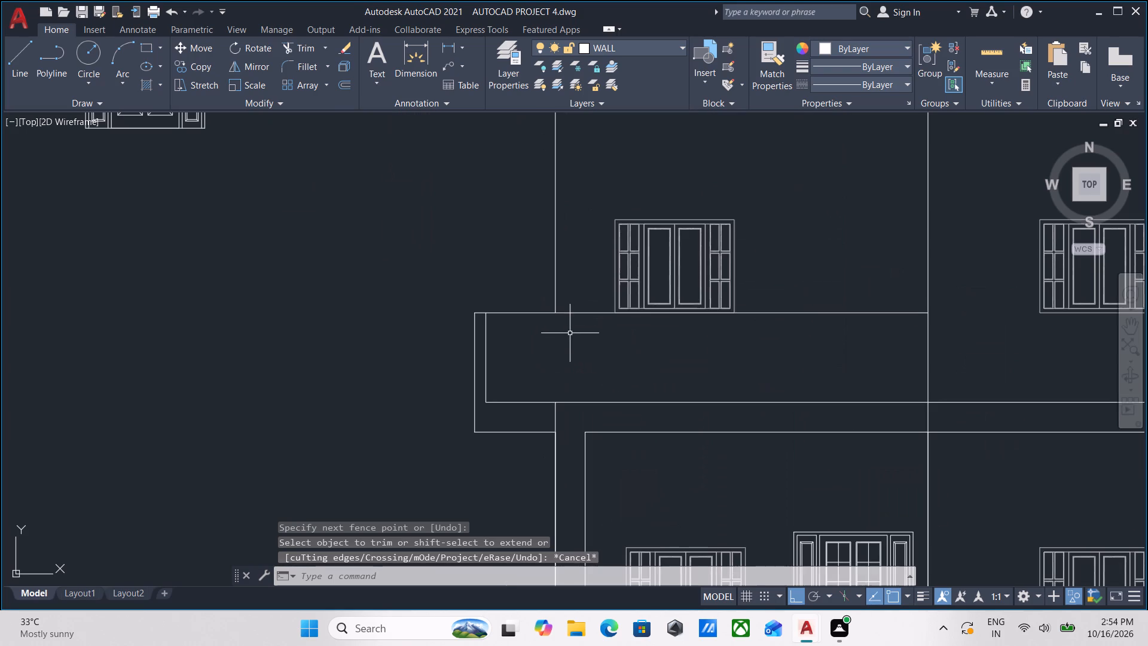
{"action": "scroll", "coordinate": [570, 333], "scroll_direction": "down", "scroll_amount": 2}
{"action": "middle_click_drag", "start_coordinate": [576, 334], "coordinate": [487, 345]}
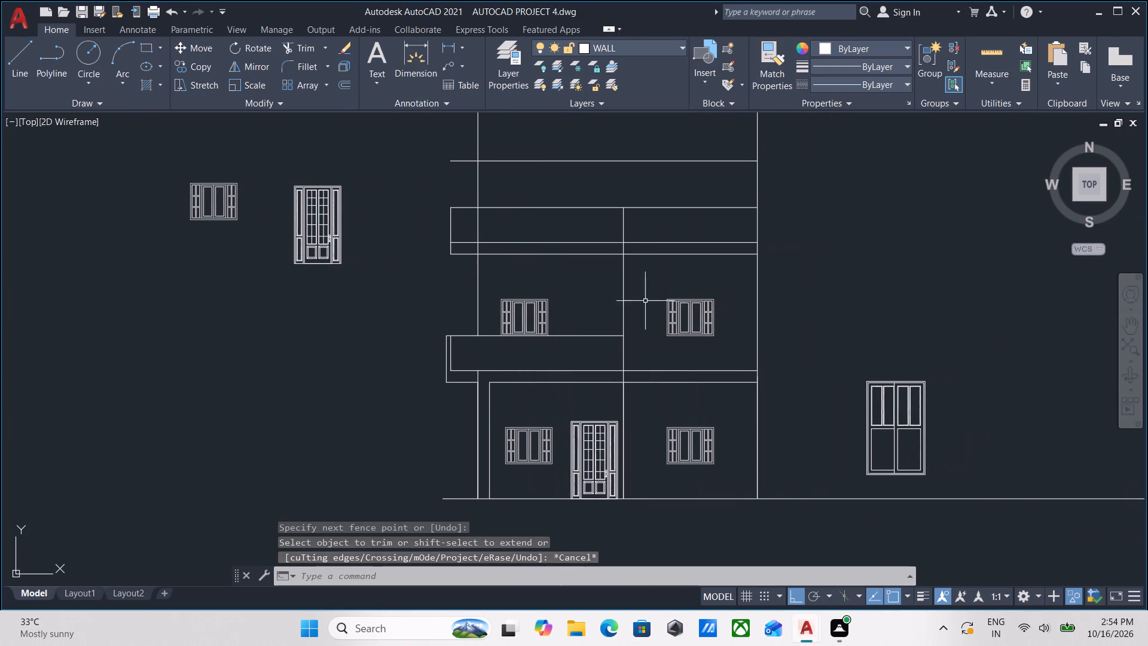
{"action": "scroll", "coordinate": [682, 300], "scroll_direction": "up", "scroll_amount": 1}
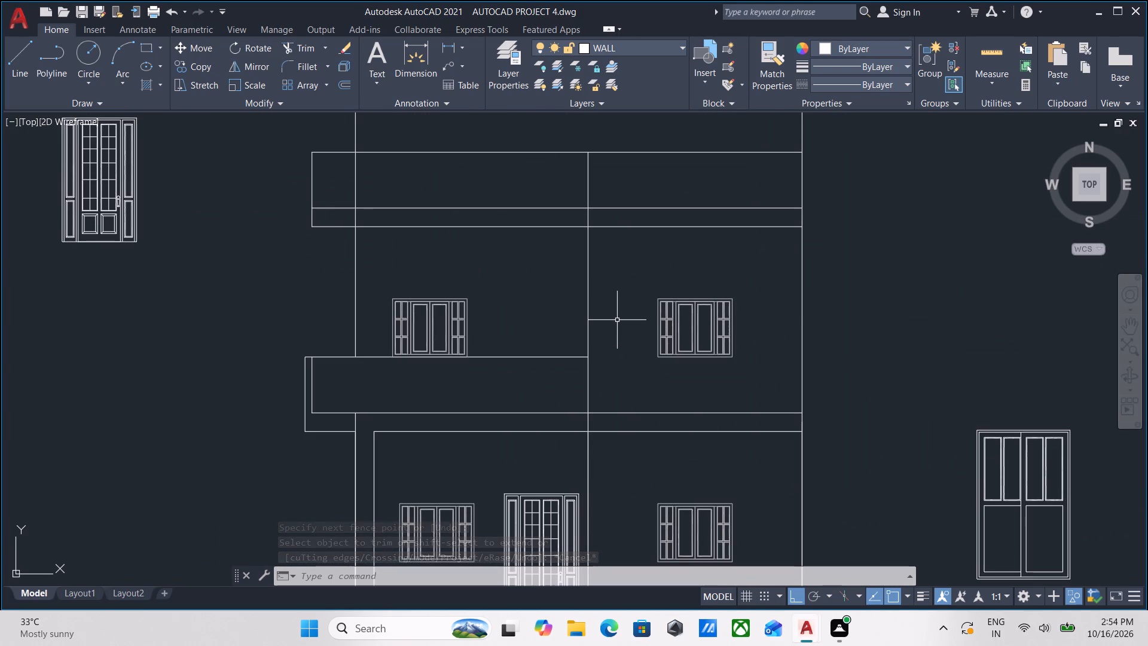
{"action": "scroll", "coordinate": [645, 313], "scroll_direction": "up", "scroll_amount": 1}
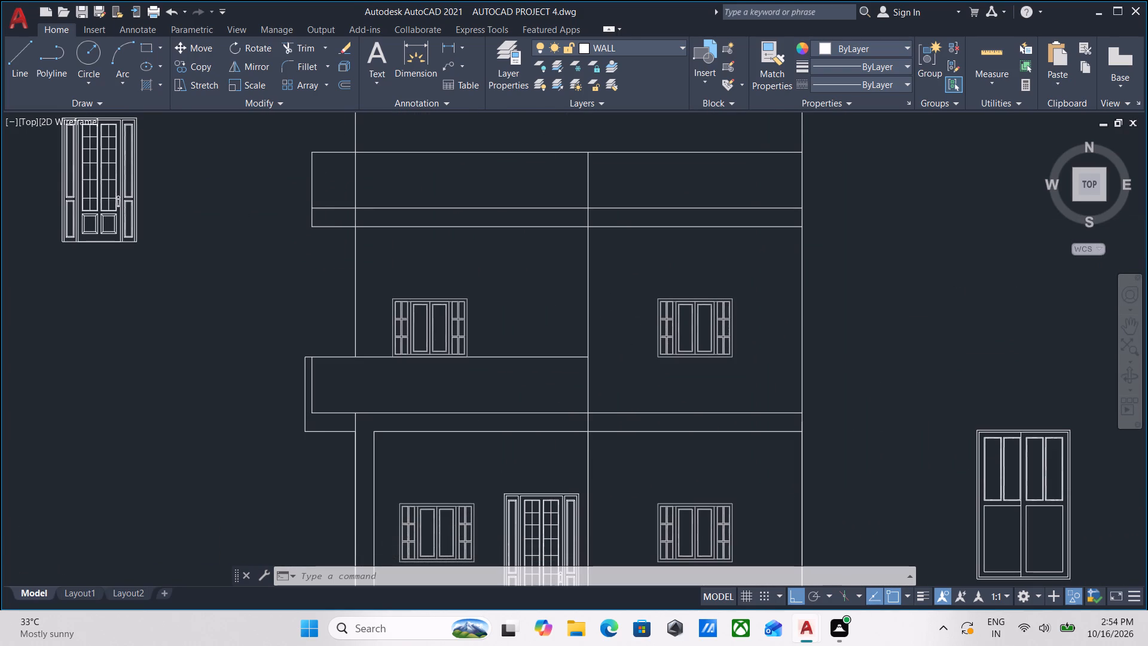
{"action": "middle_click_drag", "start_coordinate": [654, 330], "coordinate": [659, 362]}
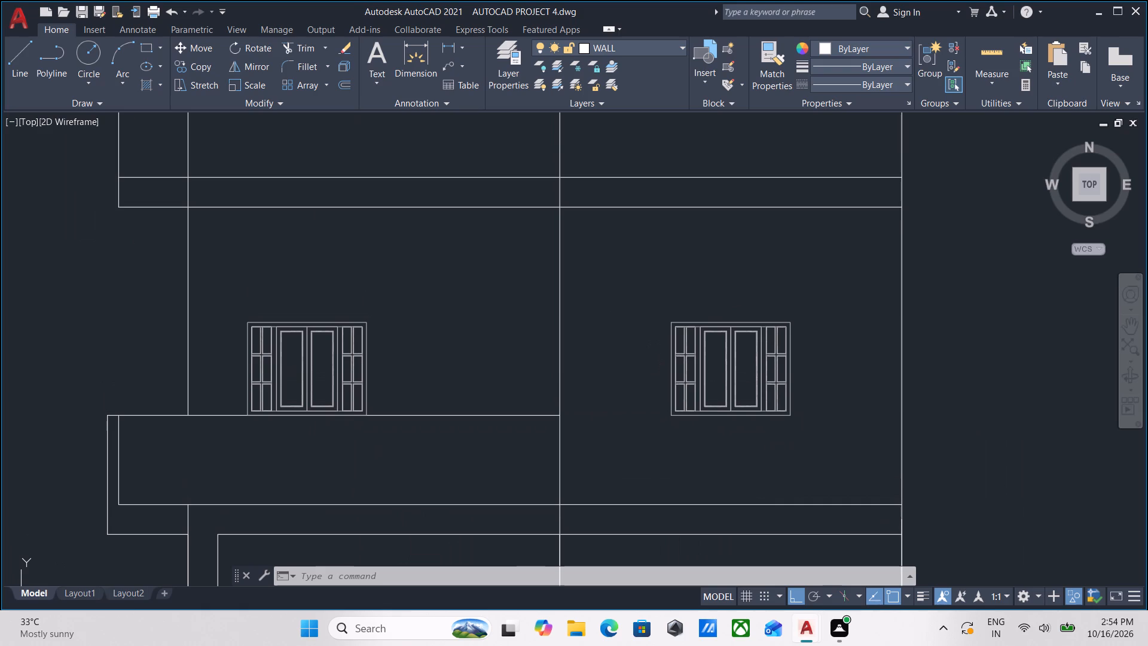
{"action": "scroll", "coordinate": [645, 368], "scroll_direction": "down", "scroll_amount": 1}
{"action": "middle_click_drag", "start_coordinate": [628, 368], "coordinate": [652, 355]}
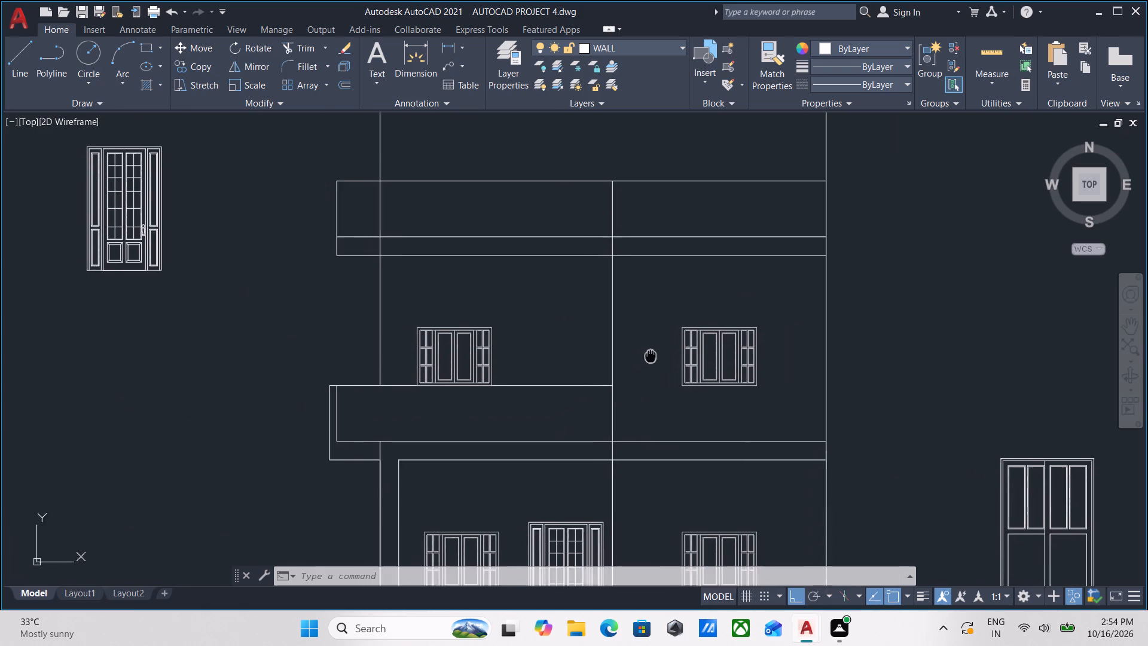
{"action": "middle_click_drag", "start_coordinate": [652, 355], "coordinate": [654, 354]}
{"action": "middle_click_drag", "start_coordinate": [554, 289], "coordinate": [596, 331]}
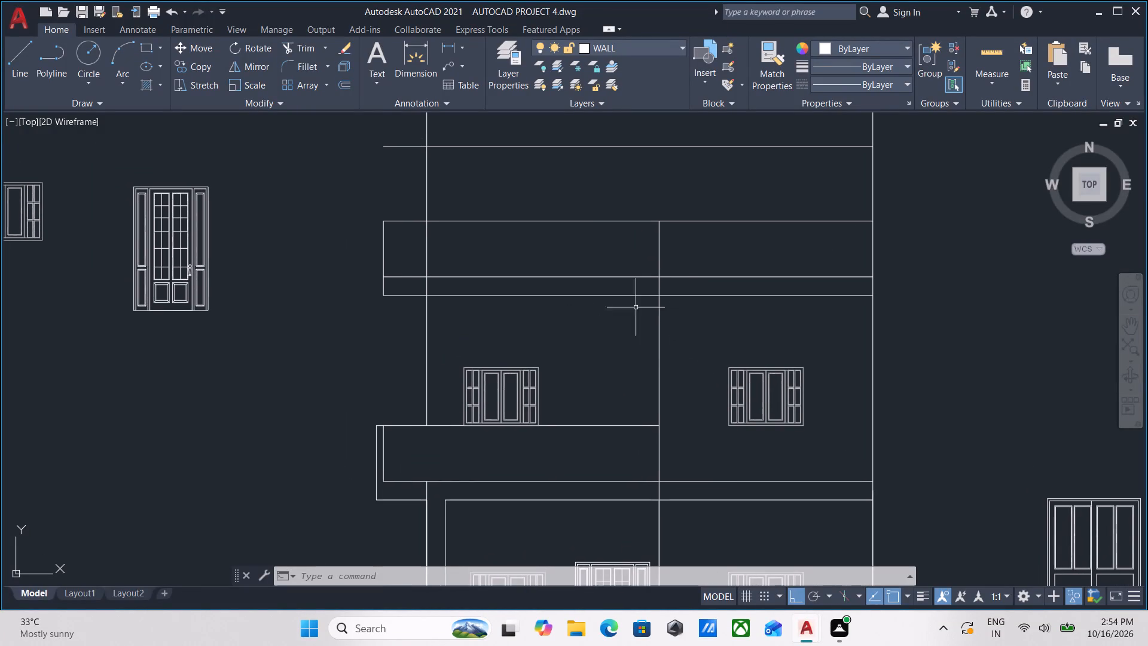
Trim the parapet's top line between the middle wall line and the right wall line.
{"action": "middle_click_drag", "start_coordinate": [720, 243], "coordinate": [721, 309]}
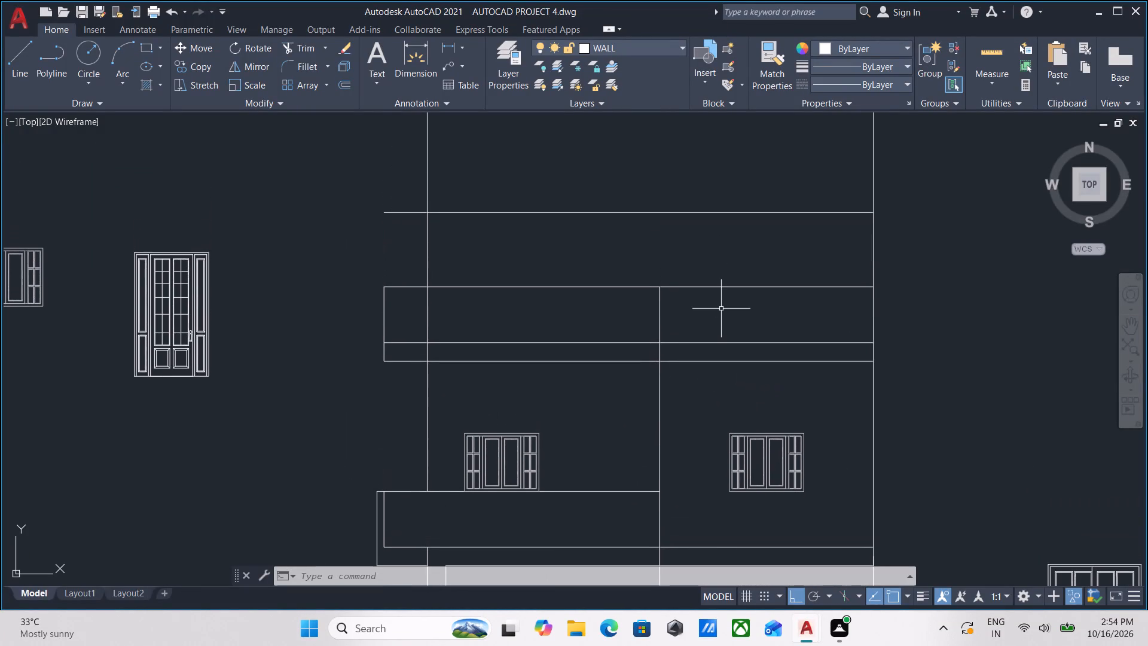
{"action": "type", "text": "tr"}
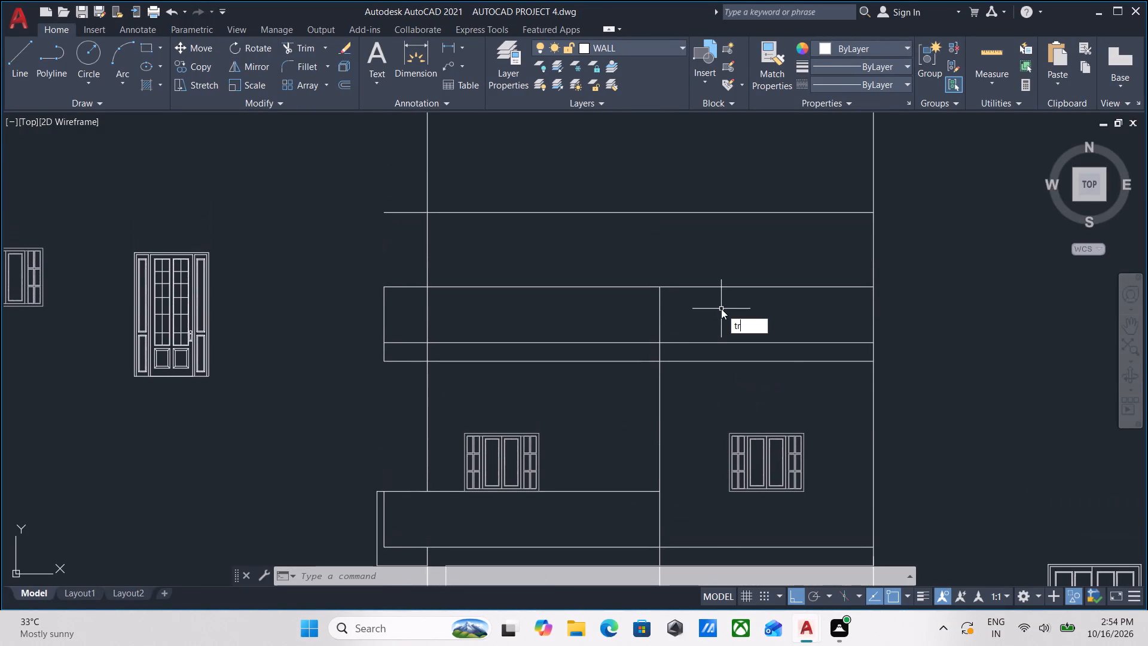
{"action": "key", "text": "Return"}
{"action": "left_click", "coordinate": [732, 299]}
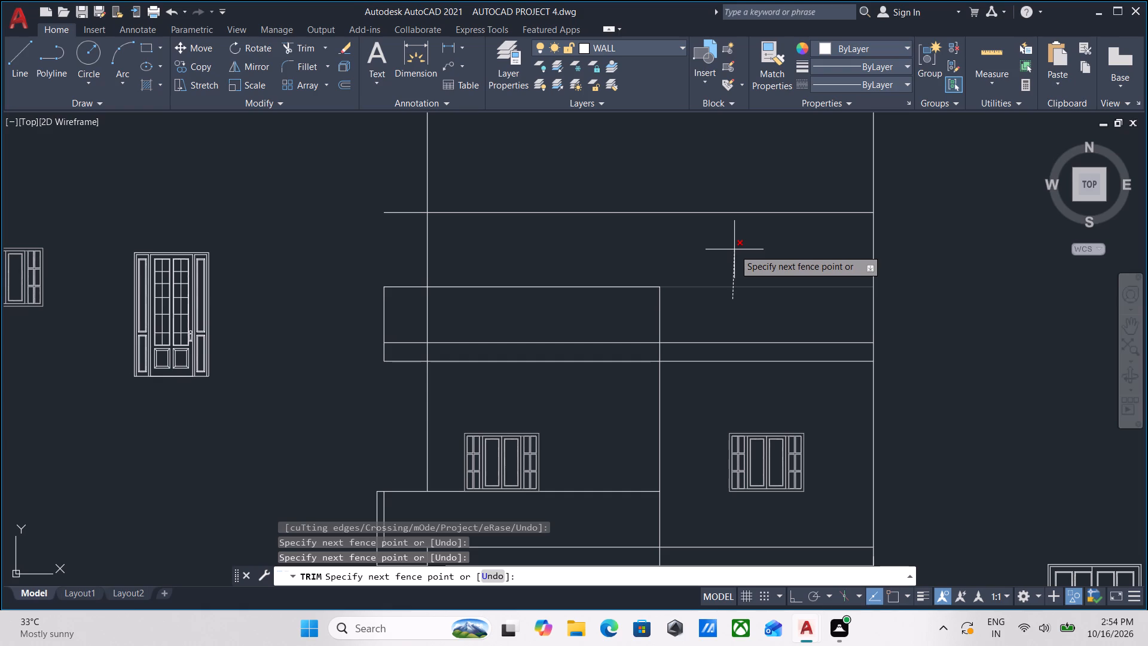
{"action": "left_click", "coordinate": [734, 249]}
Examine the trimmed parapet, roof slab, wall lines and the balcony slab's junction with the left column.
{"action": "scroll", "coordinate": [713, 364], "scroll_direction": "up", "scroll_amount": 1}
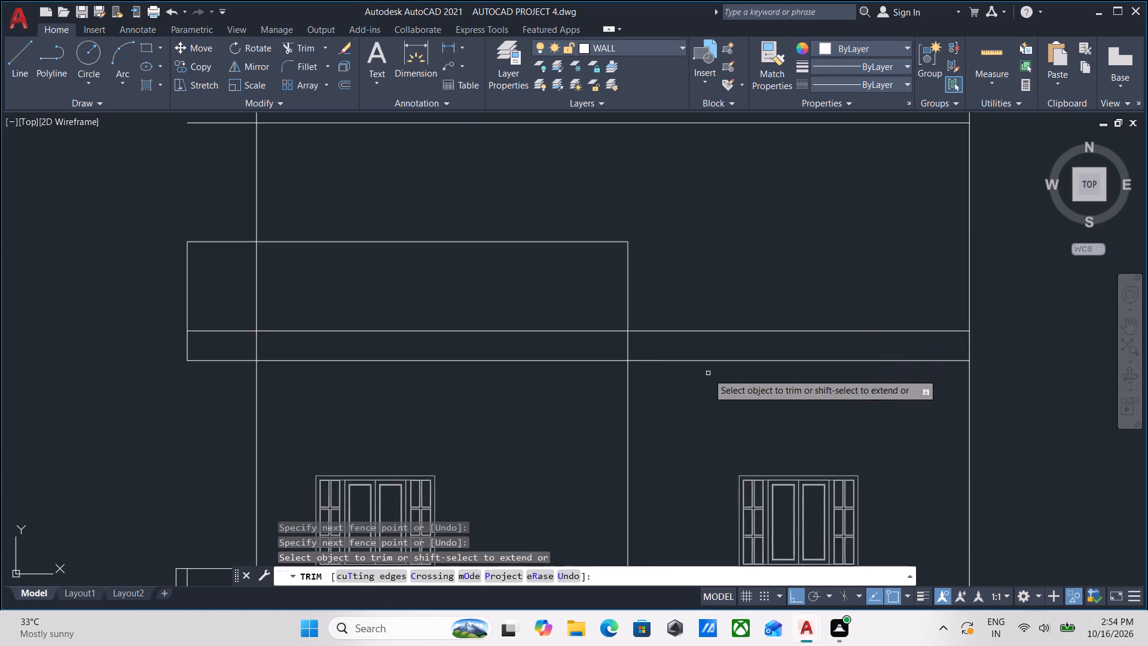
{"action": "scroll", "coordinate": [707, 374], "scroll_direction": "up", "scroll_amount": 1}
{"action": "scroll", "coordinate": [659, 381], "scroll_direction": "down", "scroll_amount": 2}
{"action": "middle_click_drag", "start_coordinate": [658, 364], "coordinate": [707, 273]}
{"action": "middle_click_drag", "start_coordinate": [698, 309], "coordinate": [718, 270]}
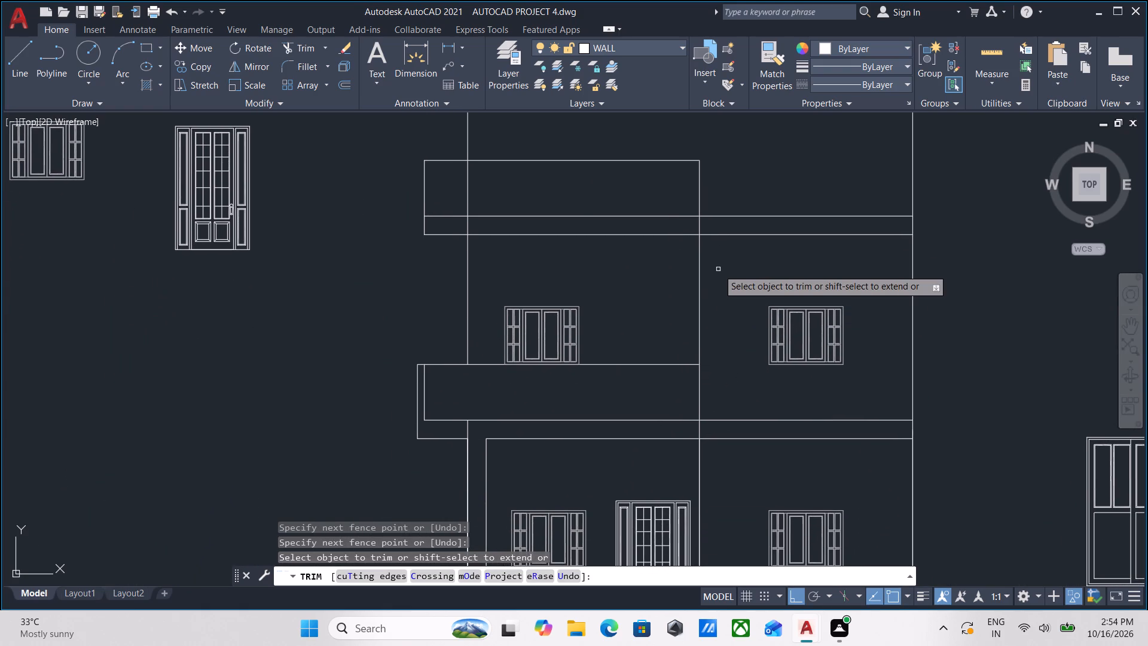
{"action": "middle_click_drag", "start_coordinate": [732, 291], "coordinate": [715, 334]}
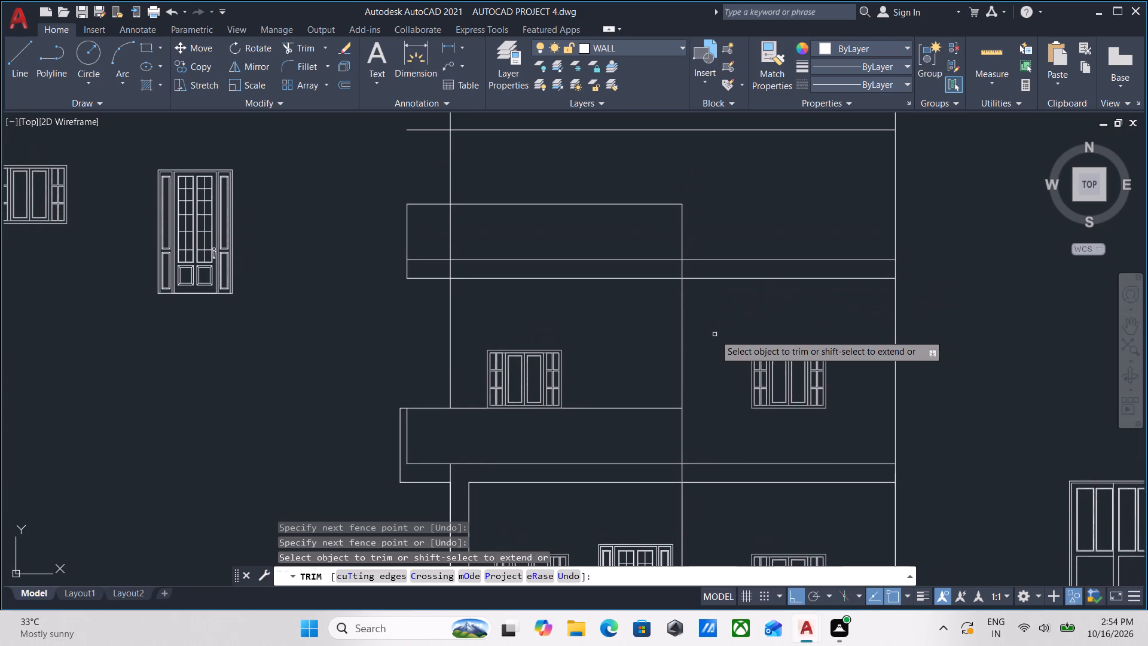
{"action": "scroll", "coordinate": [716, 330], "scroll_direction": "down", "scroll_amount": 1}
{"action": "middle_click_drag", "start_coordinate": [716, 330], "coordinate": [715, 304]}
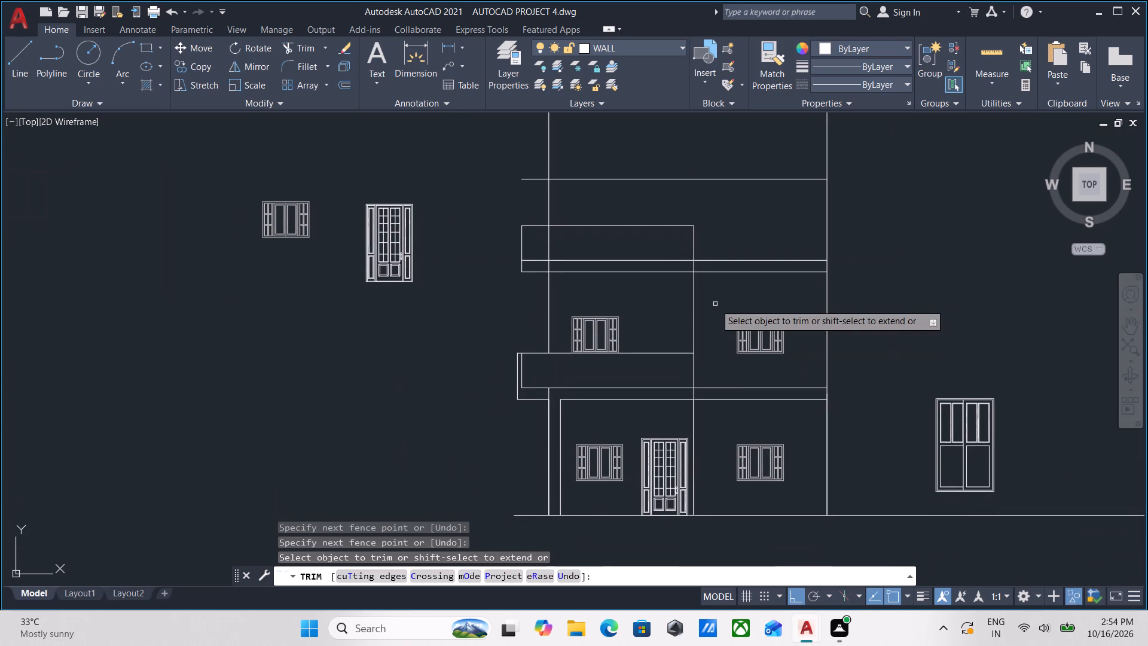
{"action": "scroll", "coordinate": [729, 280], "scroll_direction": "up", "scroll_amount": 1}
{"action": "middle_click_drag", "start_coordinate": [729, 279], "coordinate": [728, 281]}
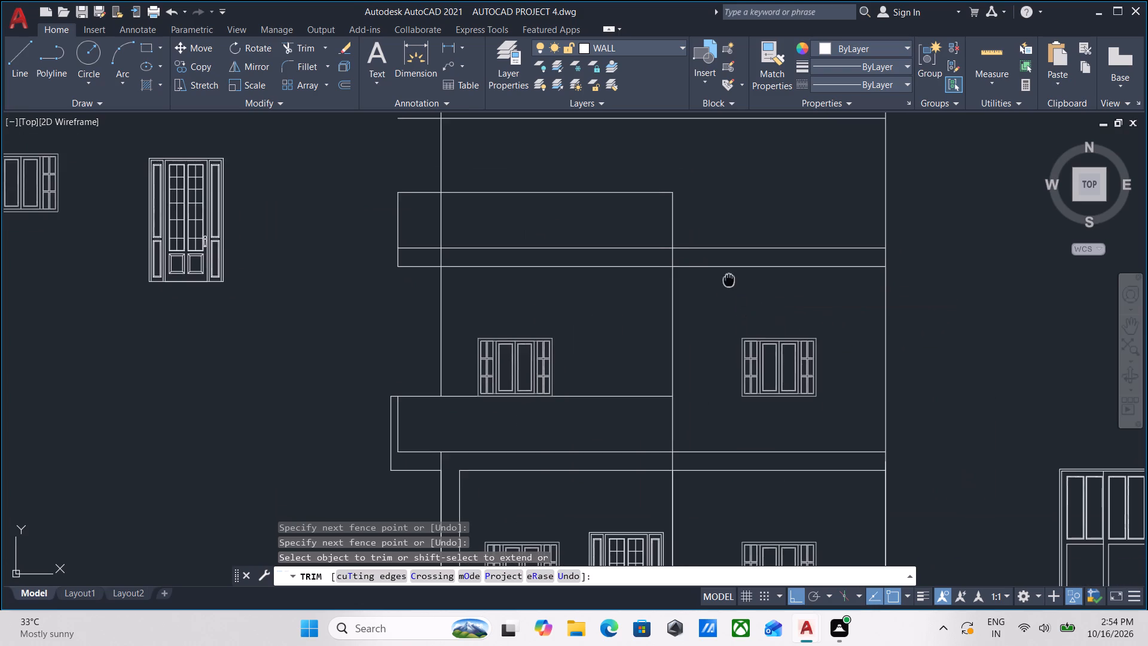
{"action": "middle_click_drag", "start_coordinate": [728, 281], "coordinate": [694, 335]}
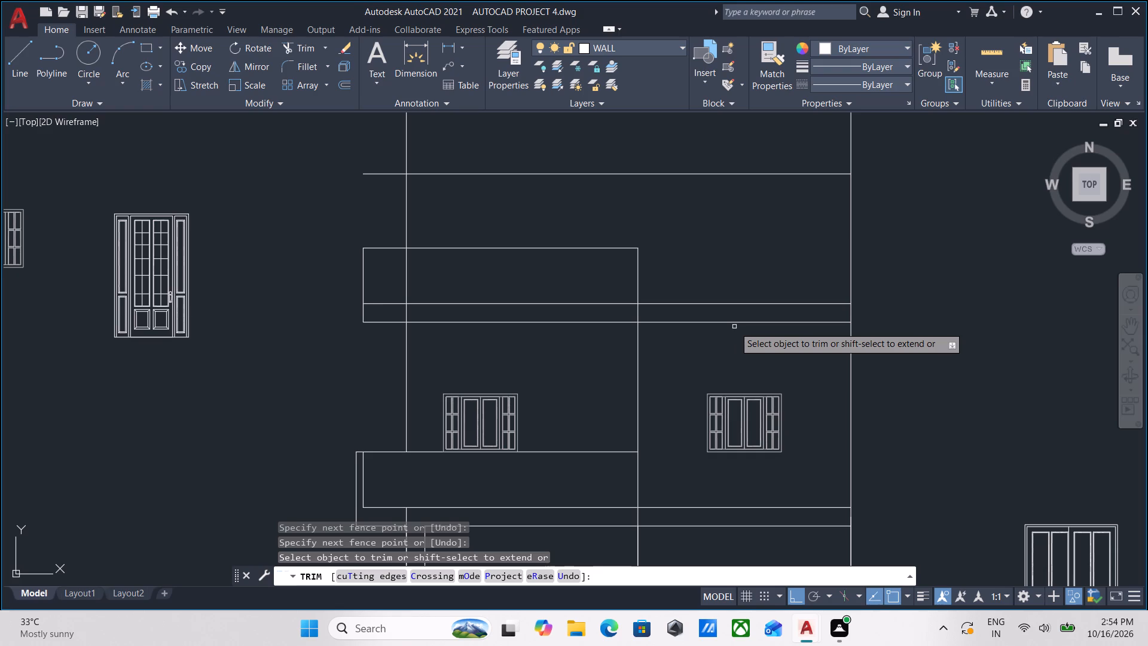
{"action": "middle_click_drag", "start_coordinate": [796, 405], "coordinate": [811, 294]}
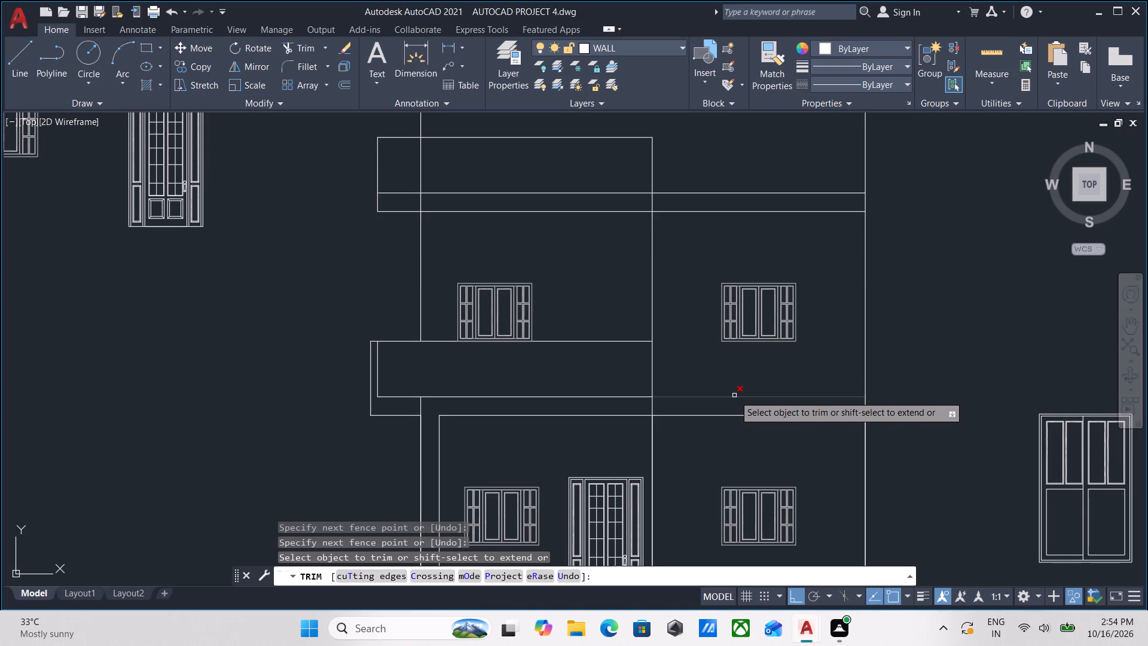
{"action": "scroll", "coordinate": [390, 415], "scroll_direction": "up", "scroll_amount": 2}
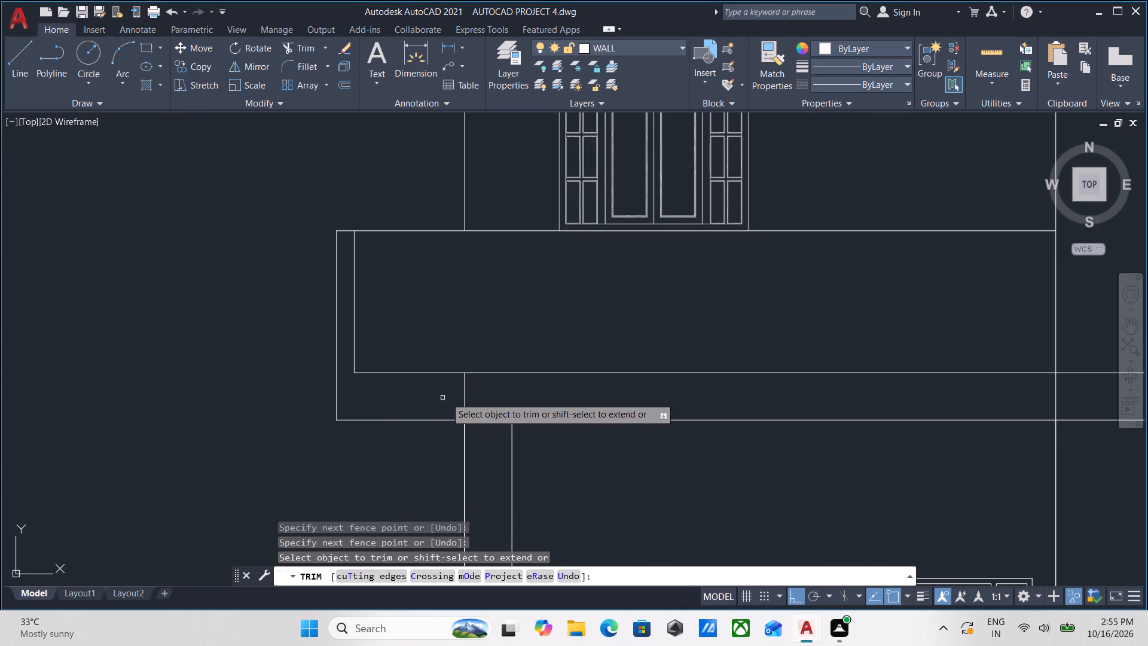
{"action": "scroll", "coordinate": [469, 391], "scroll_direction": "down", "scroll_amount": 1}
{"action": "middle_click_drag", "start_coordinate": [511, 376], "coordinate": [532, 367]}
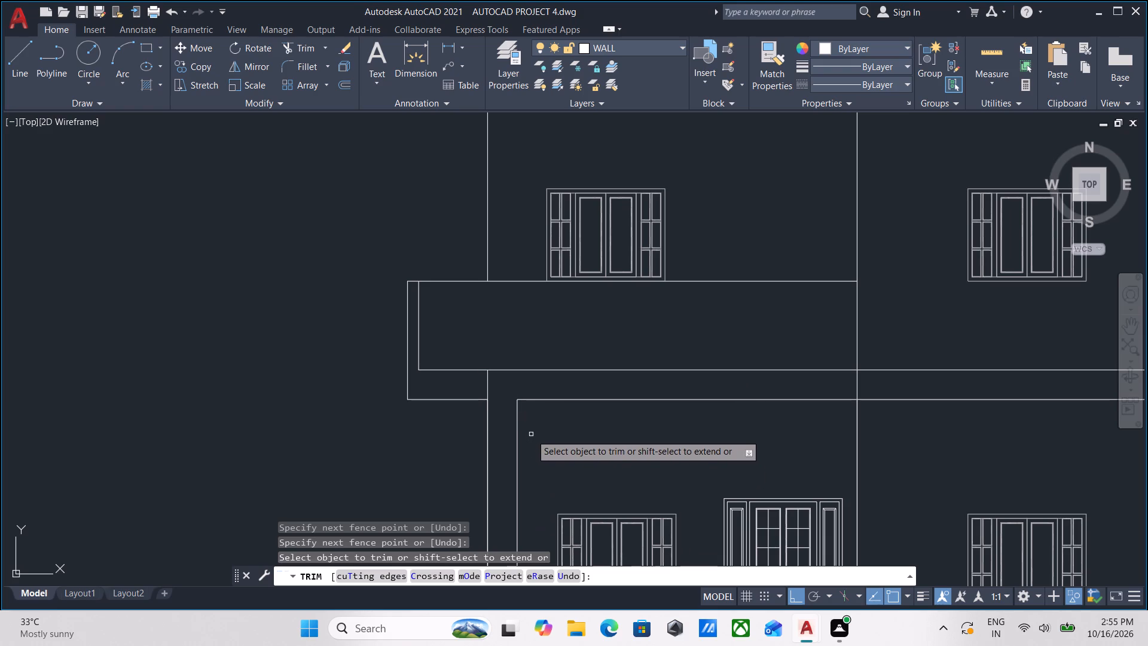
{"action": "key", "text": "Escape"}
Extend the left column's inner vertical line up to the top line of the first-floor slab.
{"action": "middle_click_drag", "start_coordinate": [536, 431], "coordinate": [588, 399]}
{"action": "middle_click_drag", "start_coordinate": [576, 404], "coordinate": [606, 386]}
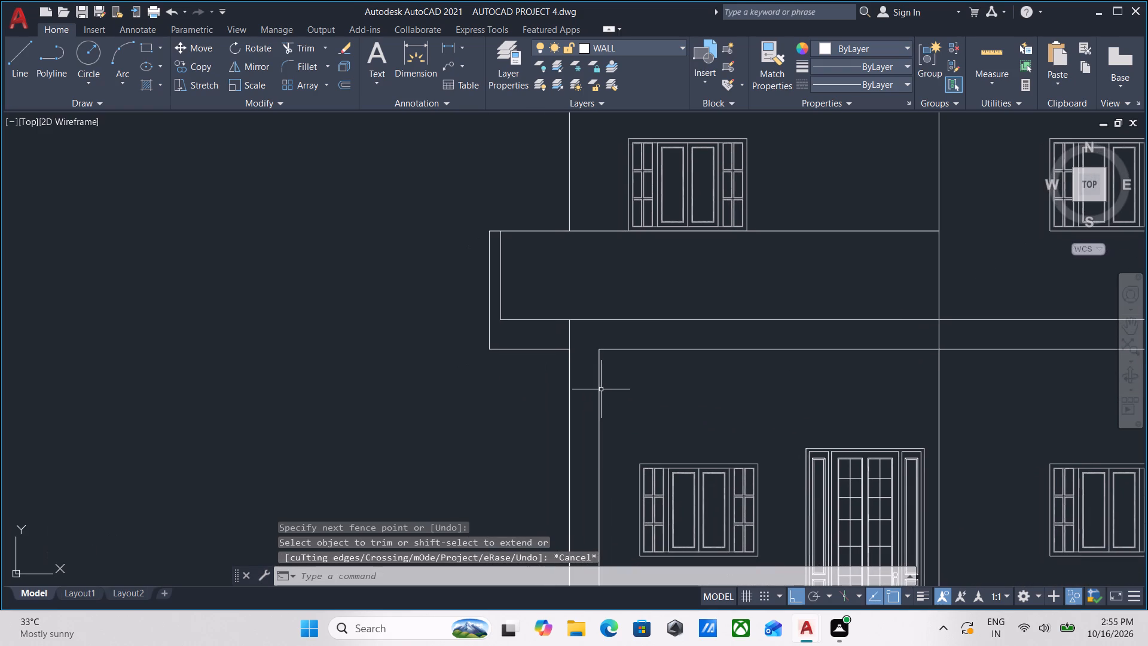
{"action": "key", "text": "e"}
{"action": "key", "text": "x"}
{"action": "key", "text": "Return"}
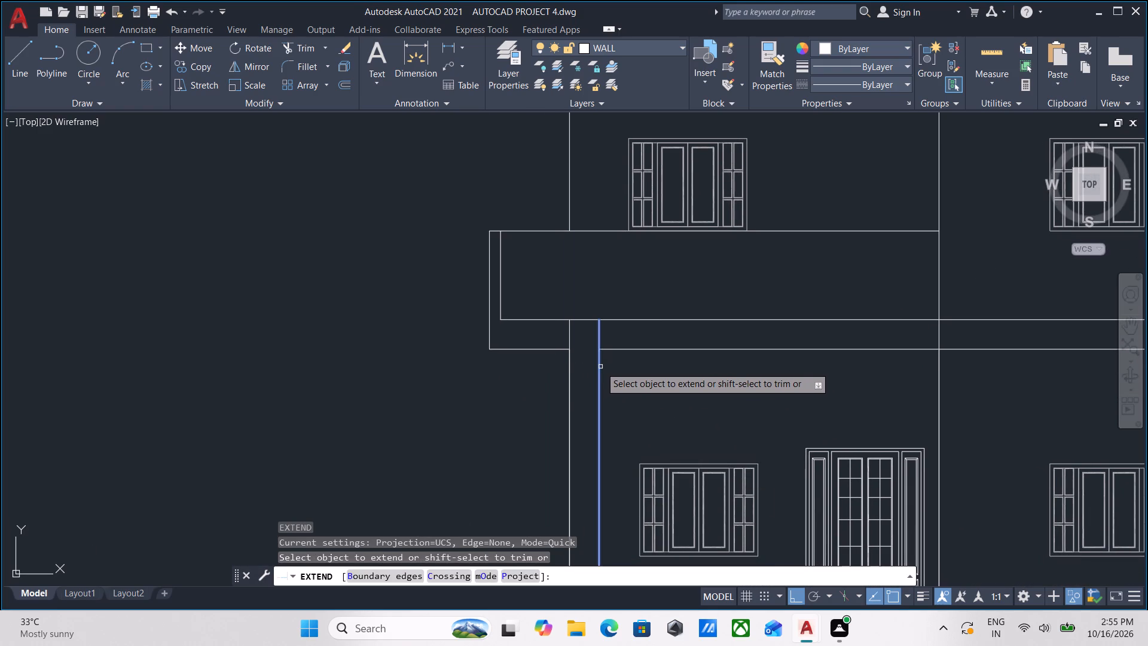
{"action": "left_click", "coordinate": [600, 367]}
{"action": "scroll", "coordinate": [649, 365], "scroll_direction": "down", "scroll_amount": 1}
{"action": "middle_click_drag", "start_coordinate": [649, 365], "coordinate": [650, 353]}
{"action": "key", "text": "Escape"}
Examine the extended column under the balcony and the overall elevation up to the highest level line.
{"action": "scroll", "coordinate": [650, 353], "scroll_direction": "down", "scroll_amount": 2}
{"action": "middle_click_drag", "start_coordinate": [650, 353], "coordinate": [513, 380]}
{"action": "scroll", "coordinate": [508, 383], "scroll_direction": "up", "scroll_amount": 3}
{"action": "middle_click_drag", "start_coordinate": [548, 383], "coordinate": [525, 395]}
{"action": "scroll", "coordinate": [529, 389], "scroll_direction": "down", "scroll_amount": 1}
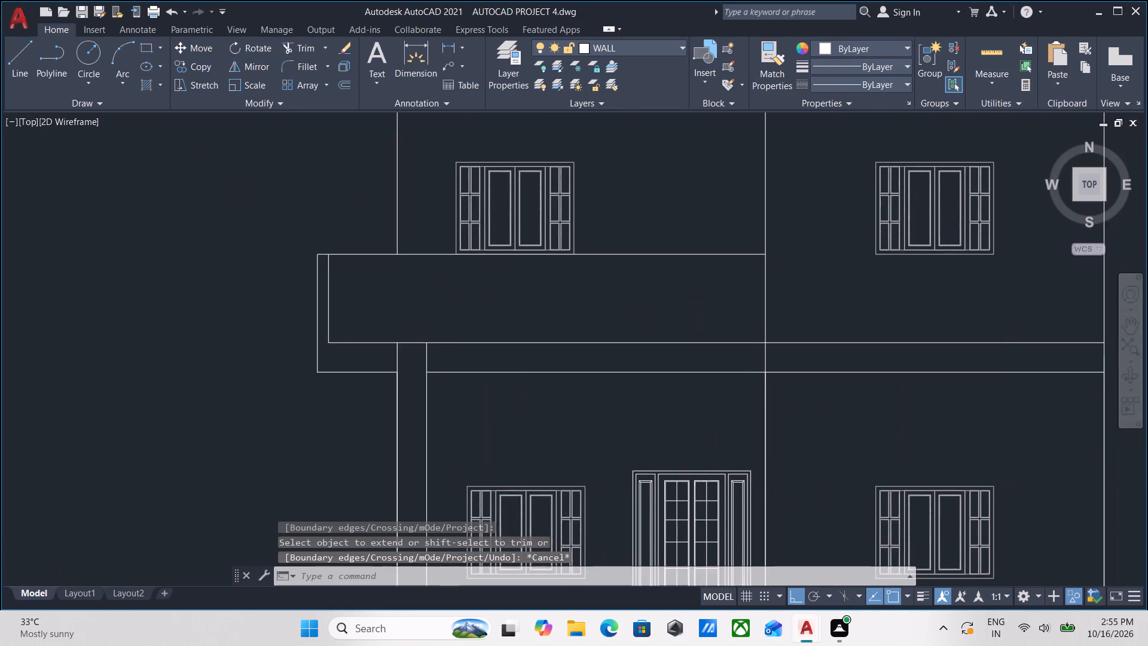
{"action": "middle_click_drag", "start_coordinate": [529, 388], "coordinate": [555, 359]}
{"action": "middle_click_drag", "start_coordinate": [580, 357], "coordinate": [537, 385]}
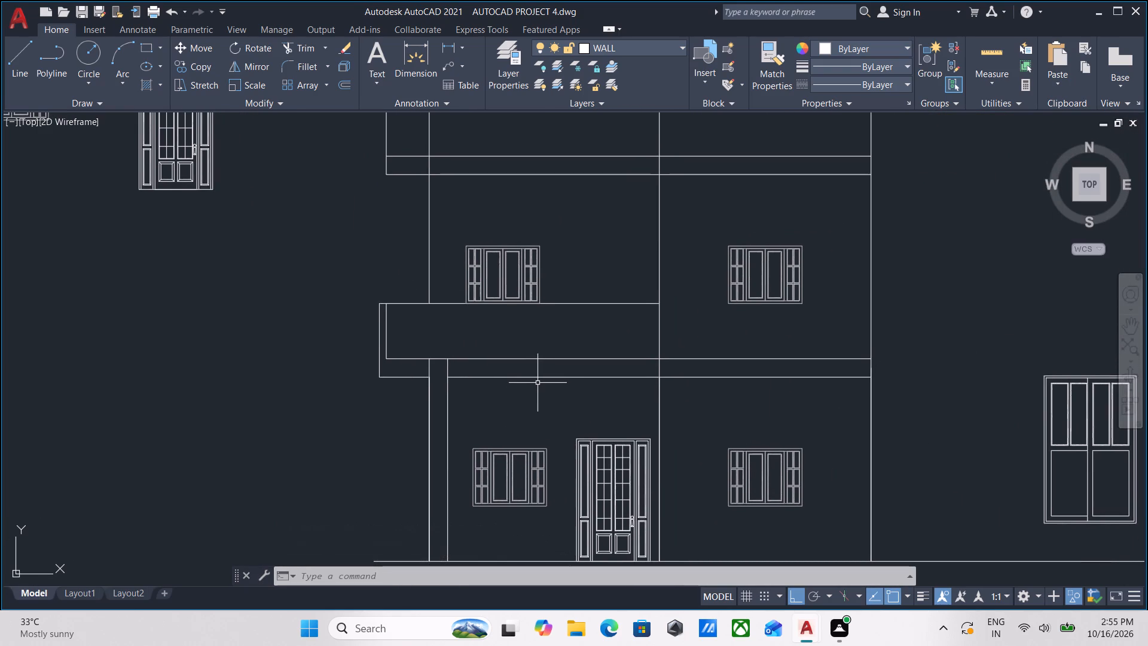
{"action": "middle_click_drag", "start_coordinate": [538, 383], "coordinate": [587, 383]}
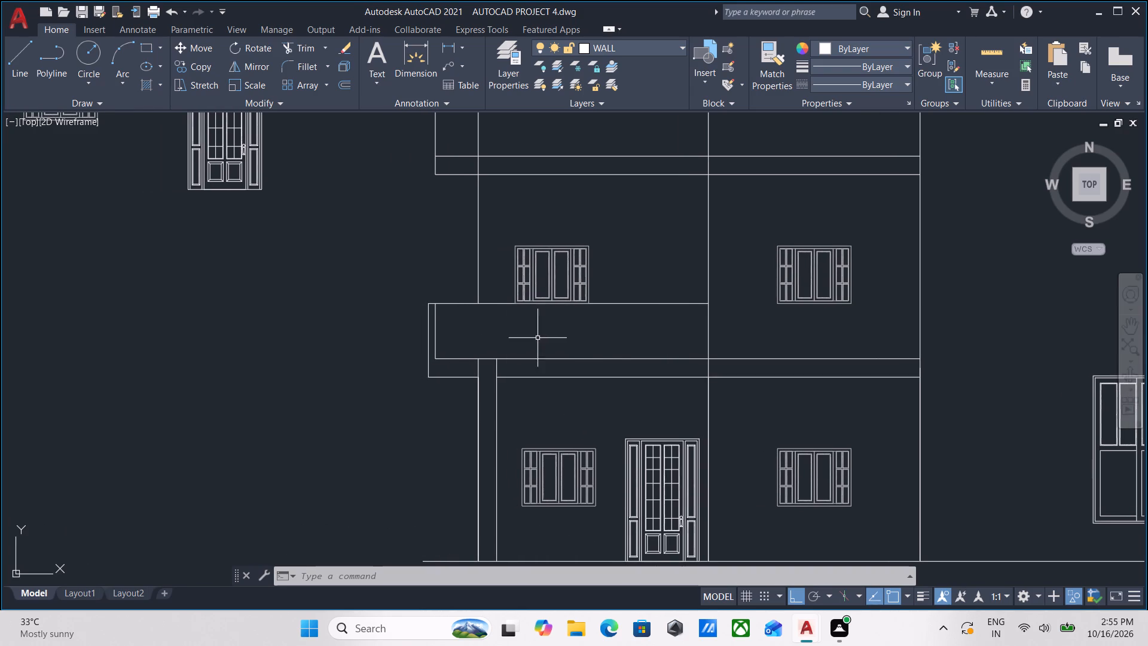
{"action": "scroll", "coordinate": [580, 328], "scroll_direction": "down", "scroll_amount": 1}
{"action": "middle_click_drag", "start_coordinate": [580, 328], "coordinate": [508, 344]}
{"action": "middle_click_drag", "start_coordinate": [513, 342], "coordinate": [542, 340]}
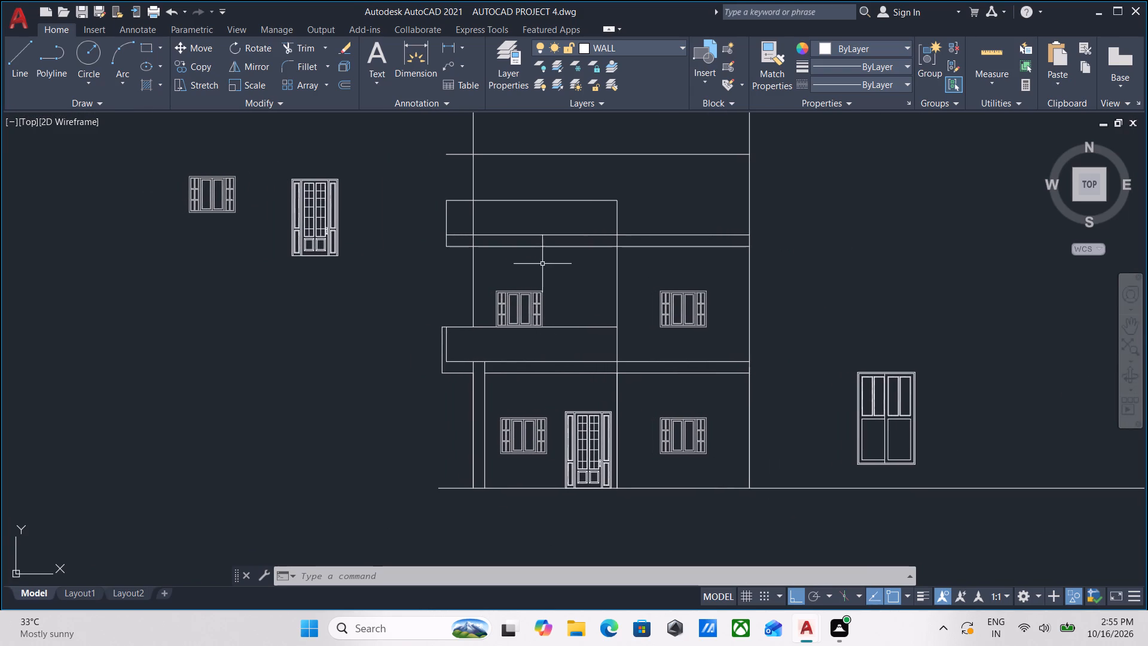
{"action": "middle_click_drag", "start_coordinate": [539, 258], "coordinate": [538, 306]}
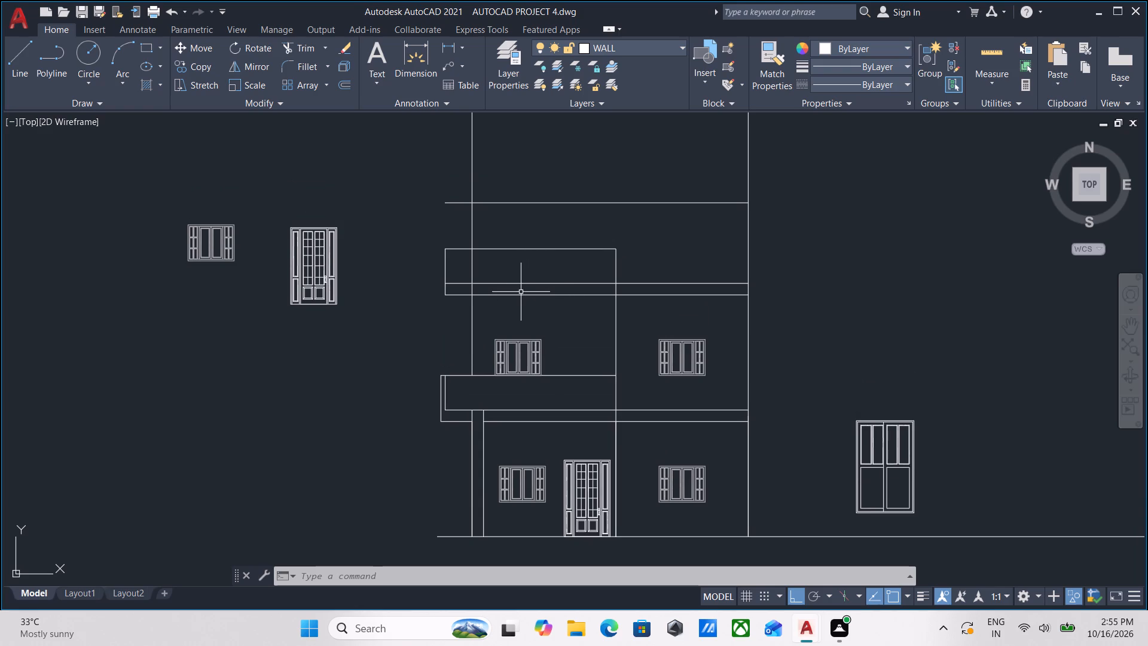
Erase the roof slab's bottom horizontal line.
{"action": "scroll", "coordinate": [518, 292], "scroll_direction": "up", "scroll_amount": 2}
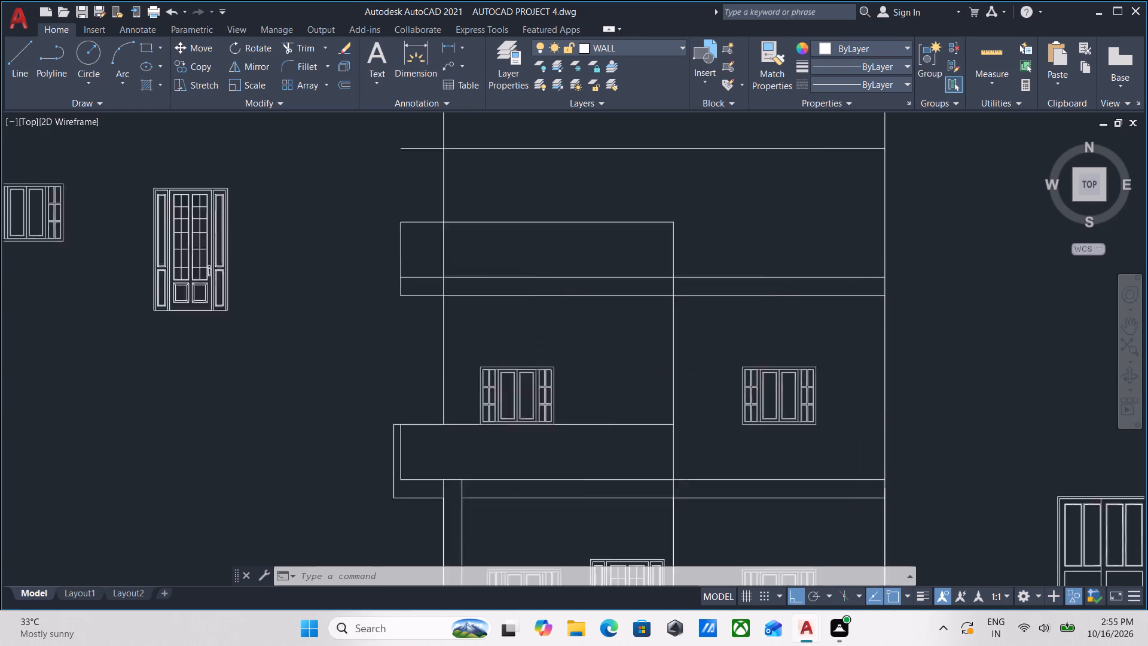
{"action": "left_click", "coordinate": [534, 285]}
{"action": "left_click", "coordinate": [515, 308]}
{"action": "right_click", "coordinate": [512, 310]}
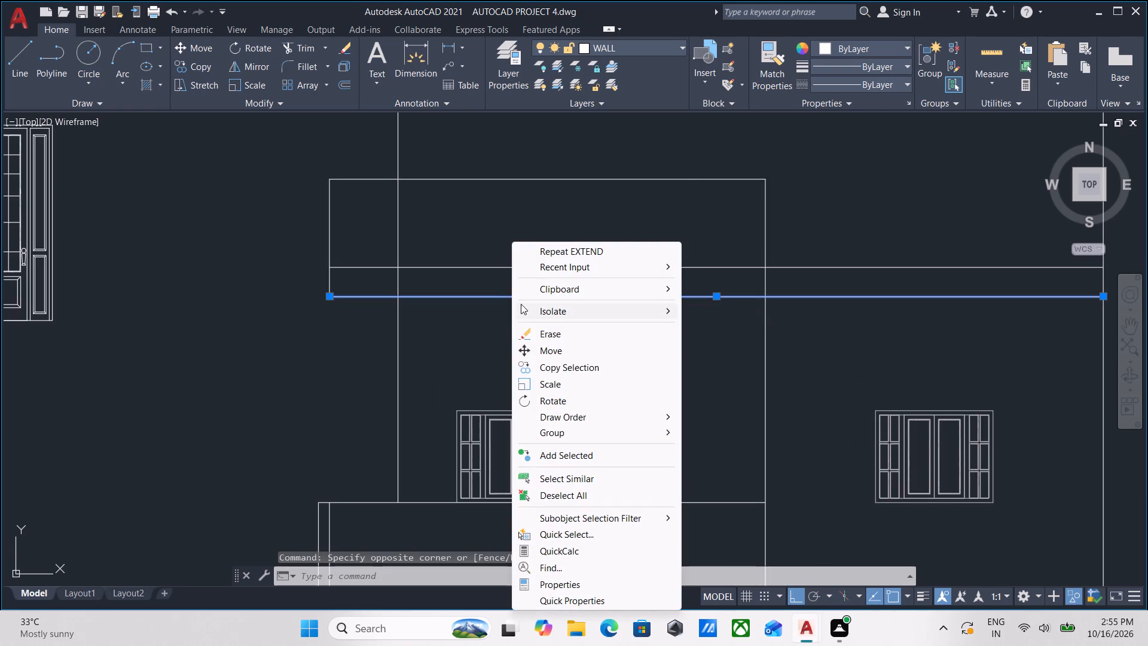
{"action": "left_click", "coordinate": [554, 331]}
Offset the remaining roof line at the parapet's bottom 2' downward.
{"action": "left_click_drag", "start_coordinate": [568, 305], "coordinate": [566, 294]}
{"action": "left_click", "coordinate": [537, 245]}
{"action": "scroll", "coordinate": [563, 282], "scroll_direction": "down", "scroll_amount": 1}
{"action": "middle_click_drag", "start_coordinate": [563, 282], "coordinate": [574, 296]}
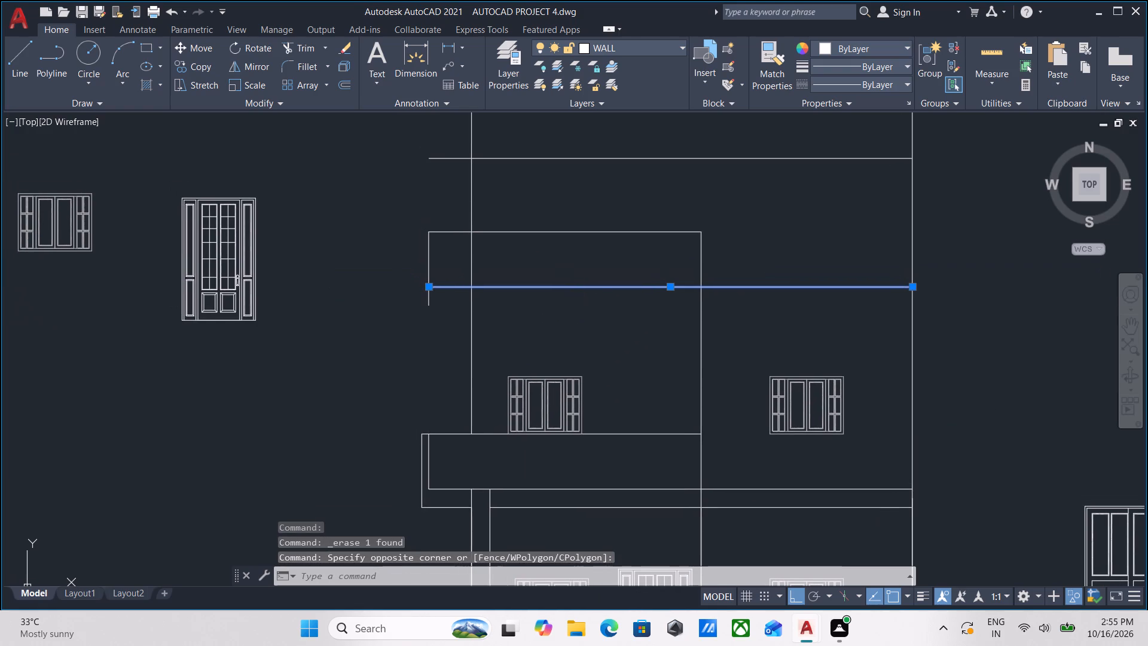
{"action": "key", "text": "o"}
{"action": "key", "text": "Return"}
{"action": "left_click", "coordinate": [587, 287]}
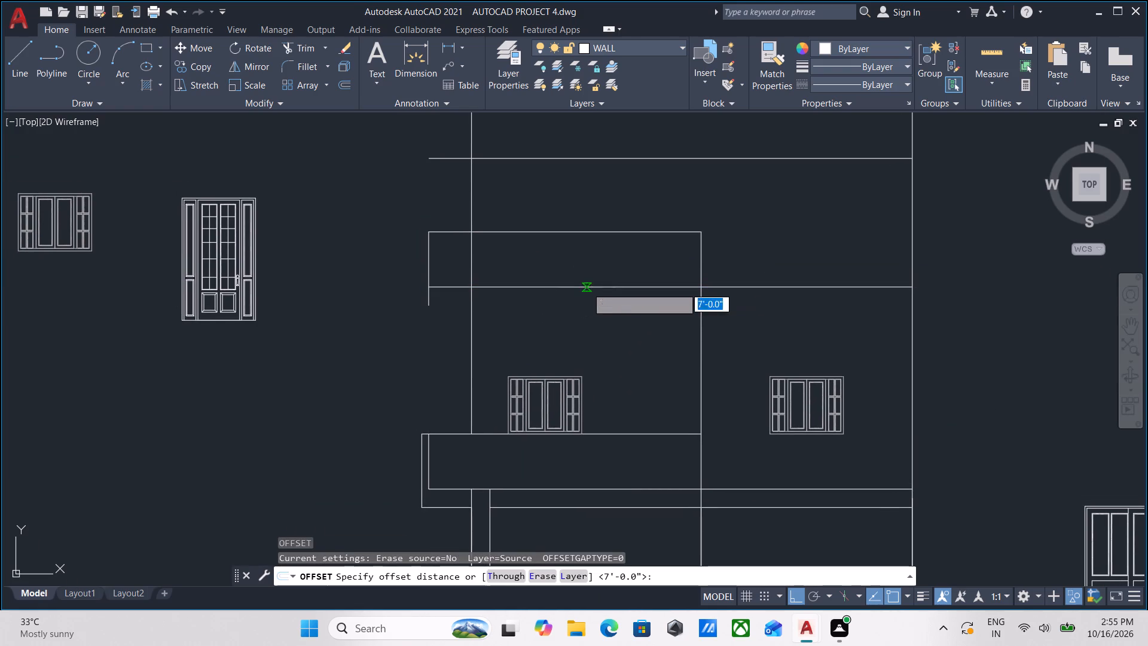
{"action": "left_click", "coordinate": [592, 327]}
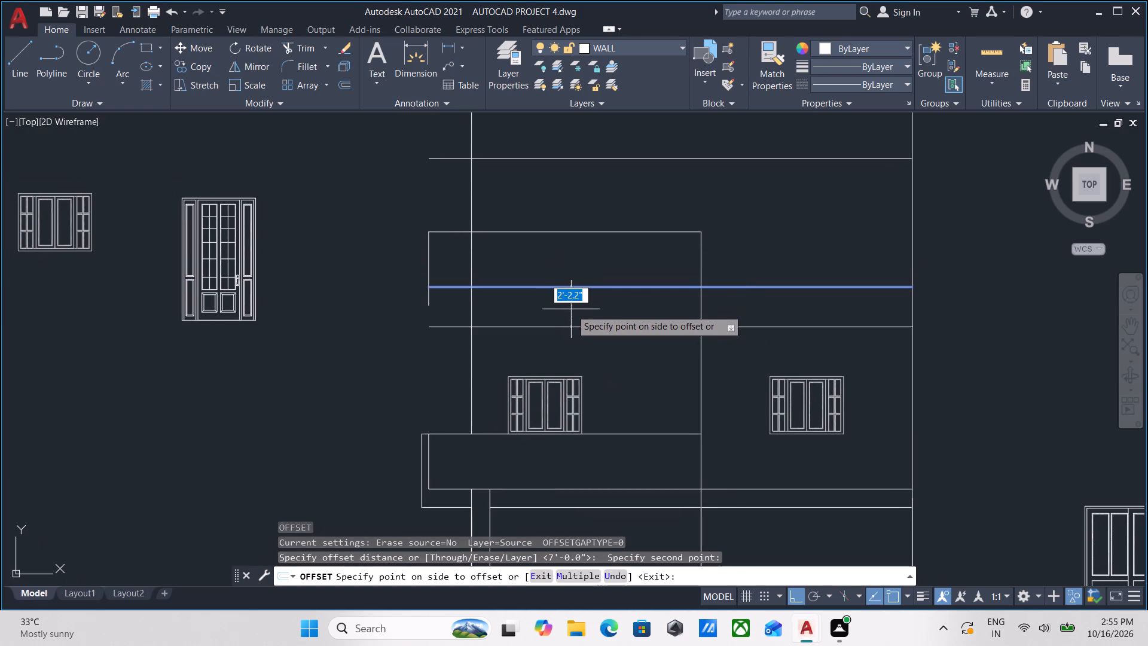
{"action": "key", "text": "2"}
{"action": "key", "text": "apostrophe"}
{"action": "key", "text": "Return"}
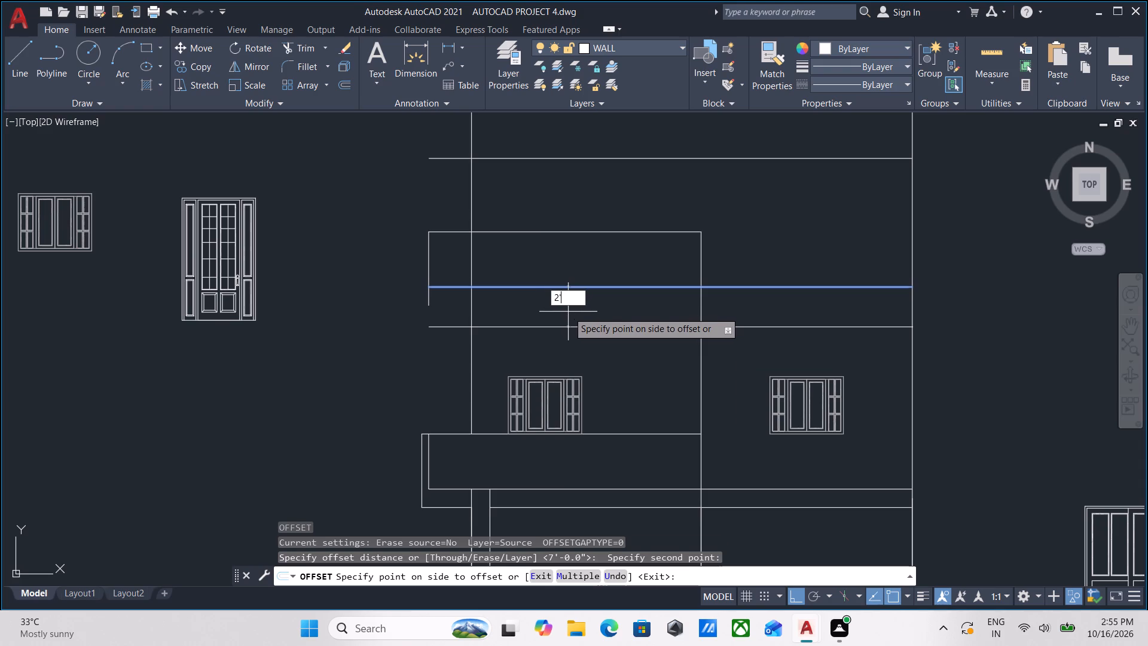
Examine the offset line in relation to the first-floor windows, balcony and left column.
{"action": "scroll", "coordinate": [488, 306], "scroll_direction": "up", "scroll_amount": 1}
{"action": "middle_click_drag", "start_coordinate": [519, 320], "coordinate": [568, 290]}
{"action": "scroll", "coordinate": [582, 308], "scroll_direction": "down", "scroll_amount": 1}
{"action": "middle_click_drag", "start_coordinate": [587, 310], "coordinate": [615, 322]}
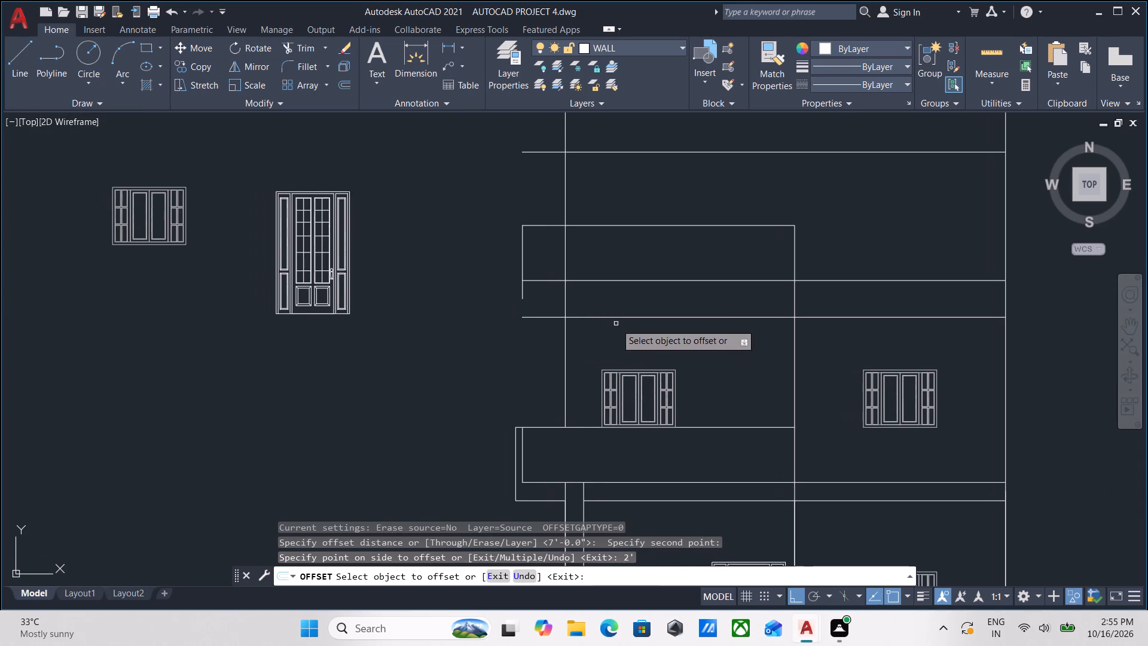
{"action": "middle_click_drag", "start_coordinate": [645, 433], "coordinate": [656, 340]}
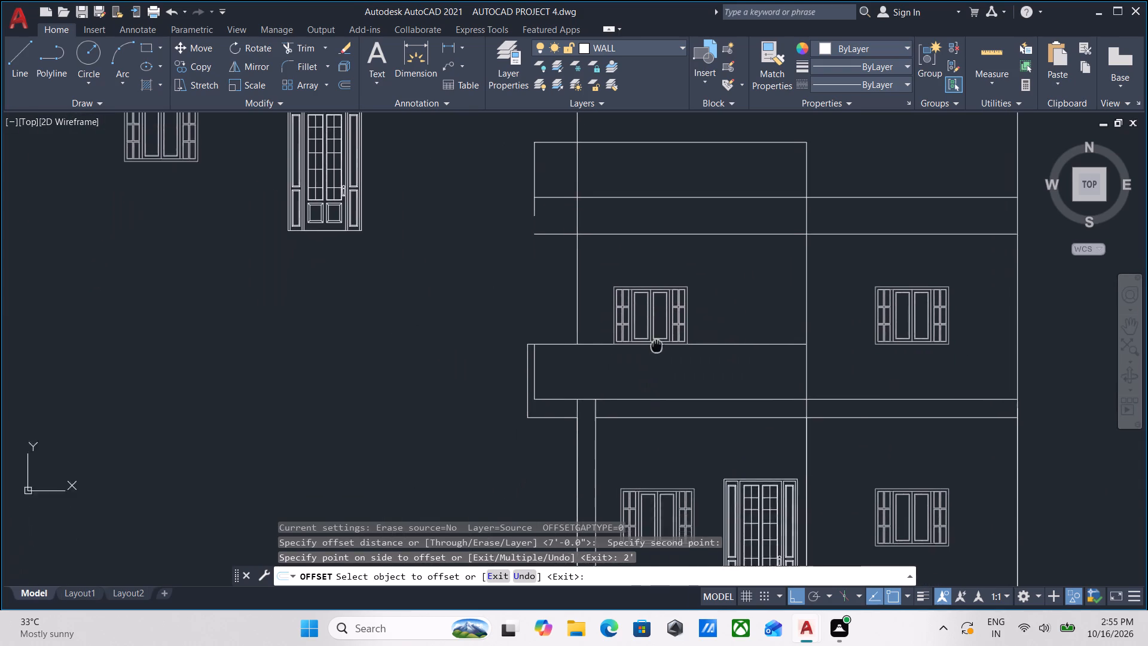
{"action": "middle_click_drag", "start_coordinate": [656, 340], "coordinate": [651, 310]}
{"action": "middle_click_drag", "start_coordinate": [638, 389], "coordinate": [634, 413]}
{"action": "middle_click_drag", "start_coordinate": [556, 252], "coordinate": [556, 267]}
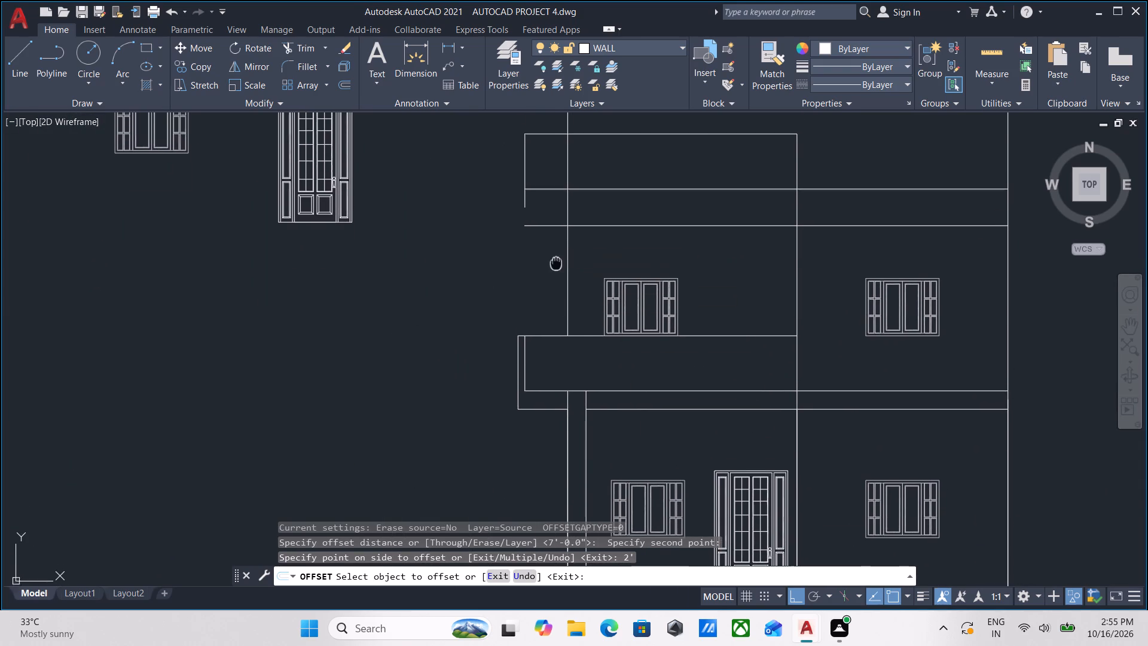
{"action": "middle_click_drag", "start_coordinate": [556, 267], "coordinate": [551, 332]}
{"action": "scroll", "coordinate": [530, 269], "scroll_direction": "up", "scroll_amount": 1}
{"action": "key", "text": "Escape"}
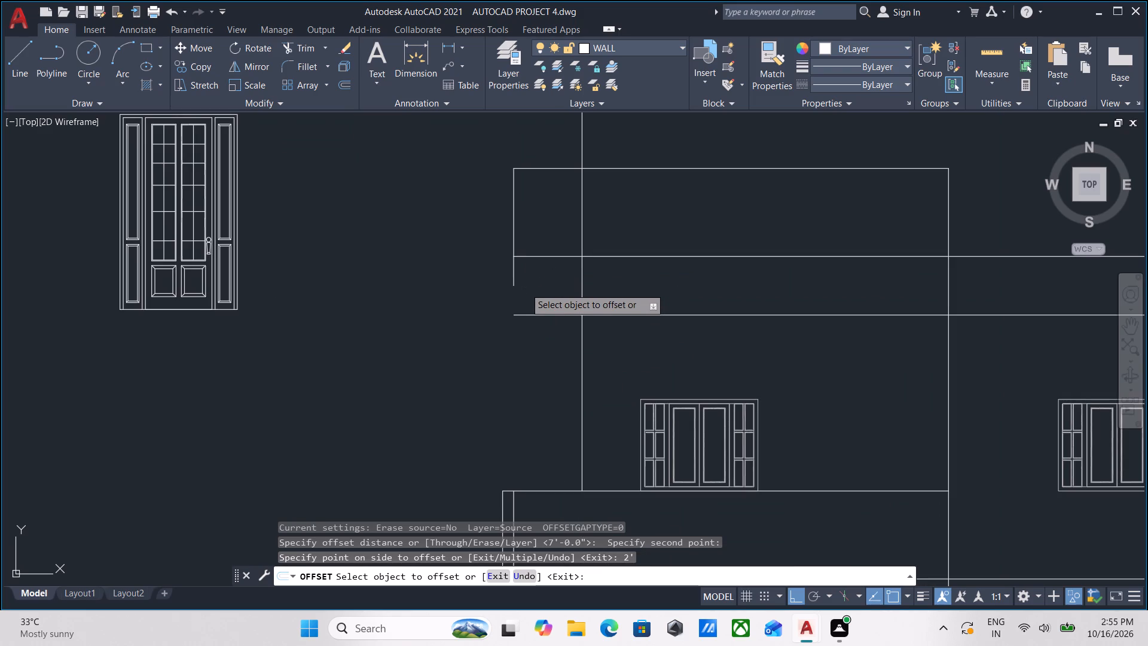
Trim the parapet's left vertical line where it extends below the roof line.
{"action": "type", "text": "tr"}
{"action": "key", "text": "Return"}
{"action": "left_click", "coordinate": [526, 284]}
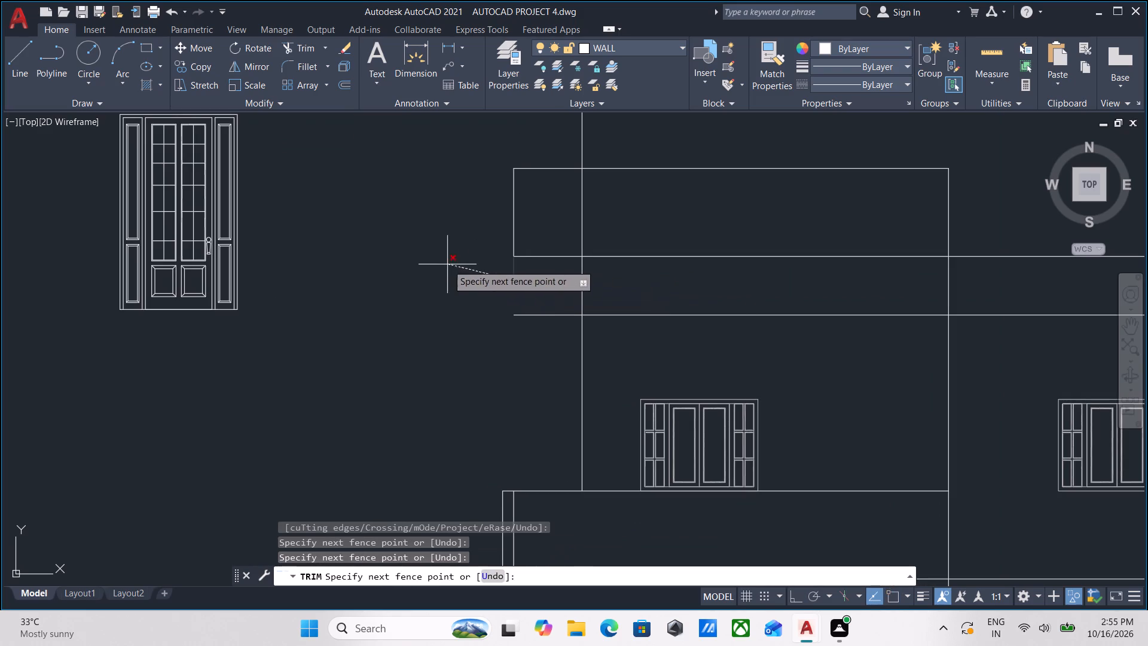
{"action": "left_click", "coordinate": [447, 264]}
{"action": "scroll", "coordinate": [521, 284], "scroll_direction": "down", "scroll_amount": 1}
{"action": "middle_click_drag", "start_coordinate": [521, 289], "coordinate": [517, 310]}
{"action": "key", "text": "Escape"}
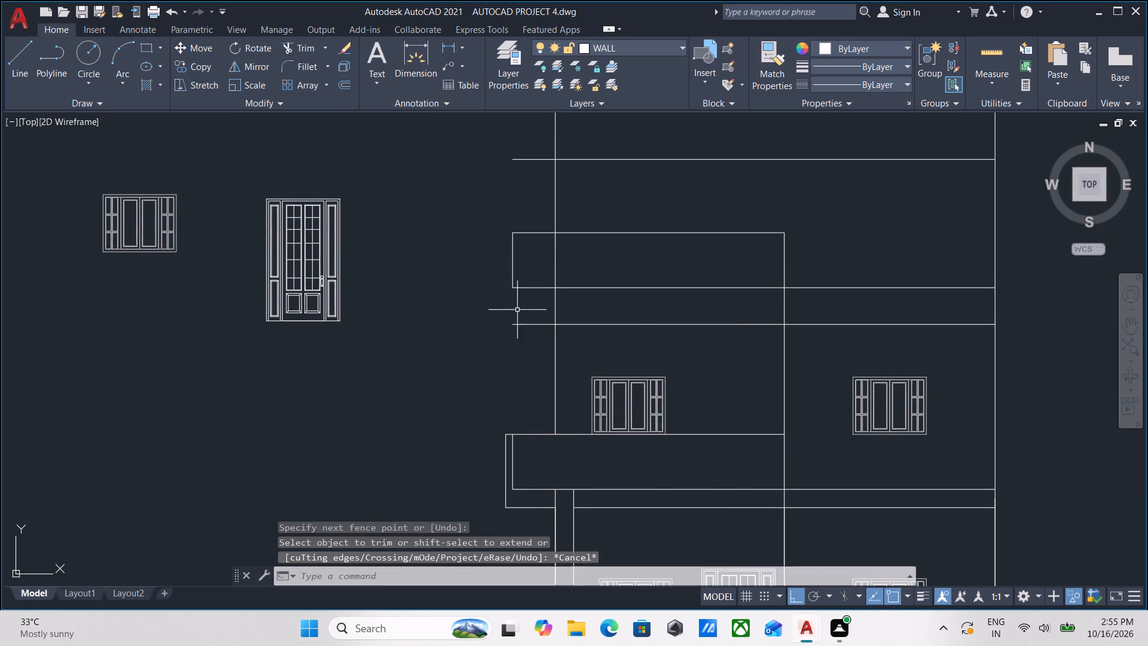
Examine the first-floor slab's bottom line and how it relates to the column and upper level lines.
{"action": "scroll", "coordinate": [520, 318], "scroll_direction": "down", "scroll_amount": 1}
{"action": "middle_click_drag", "start_coordinate": [557, 353], "coordinate": [586, 293]}
{"action": "scroll", "coordinate": [610, 389], "scroll_direction": "up", "scroll_amount": 1}
{"action": "left_click_drag", "start_coordinate": [621, 387], "coordinate": [619, 377]}
{"action": "left_click", "coordinate": [611, 362]}
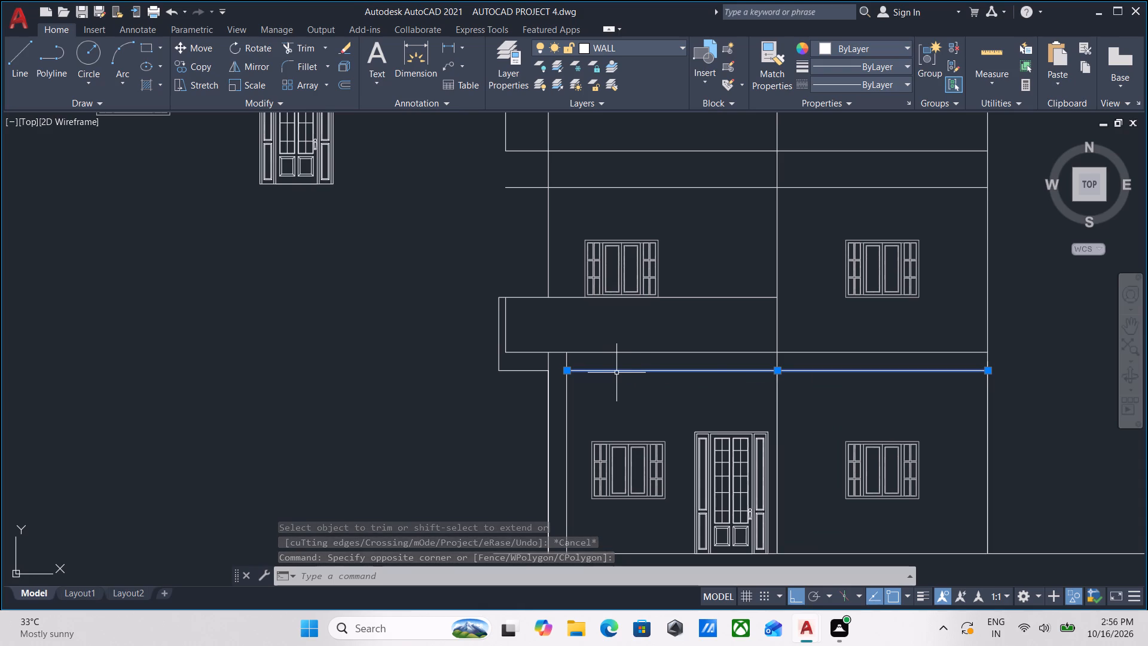
{"action": "scroll", "coordinate": [616, 373], "scroll_direction": "down", "scroll_amount": 1}
{"action": "middle_click_drag", "start_coordinate": [616, 373], "coordinate": [666, 387]}
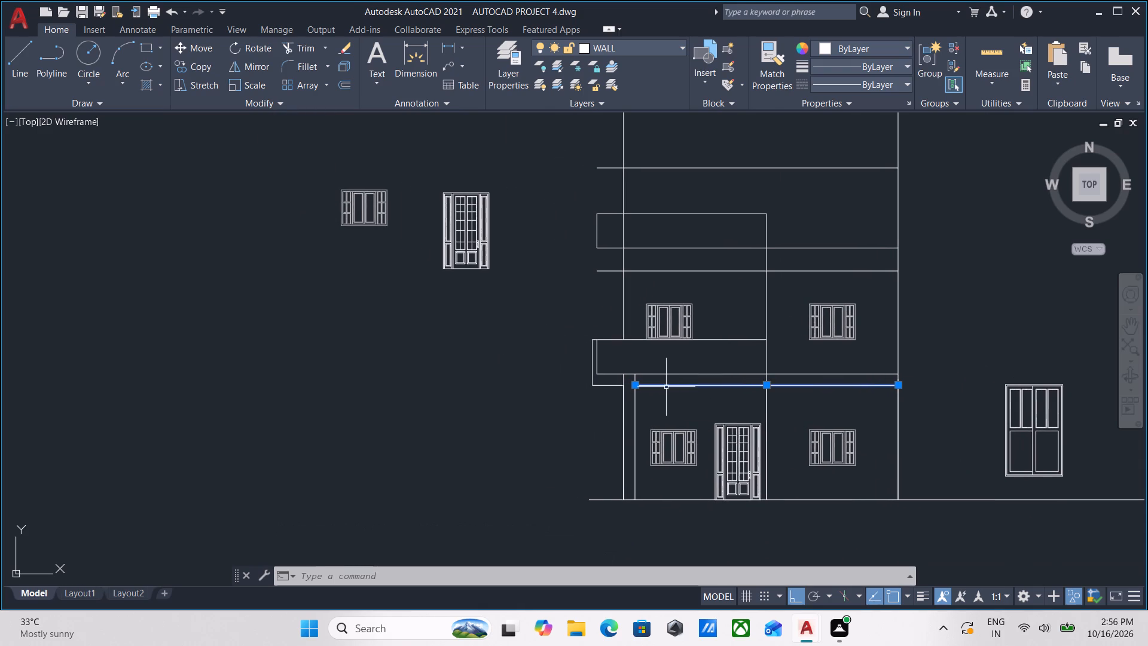
{"action": "scroll", "coordinate": [813, 301], "scroll_direction": "up", "scroll_amount": 1}
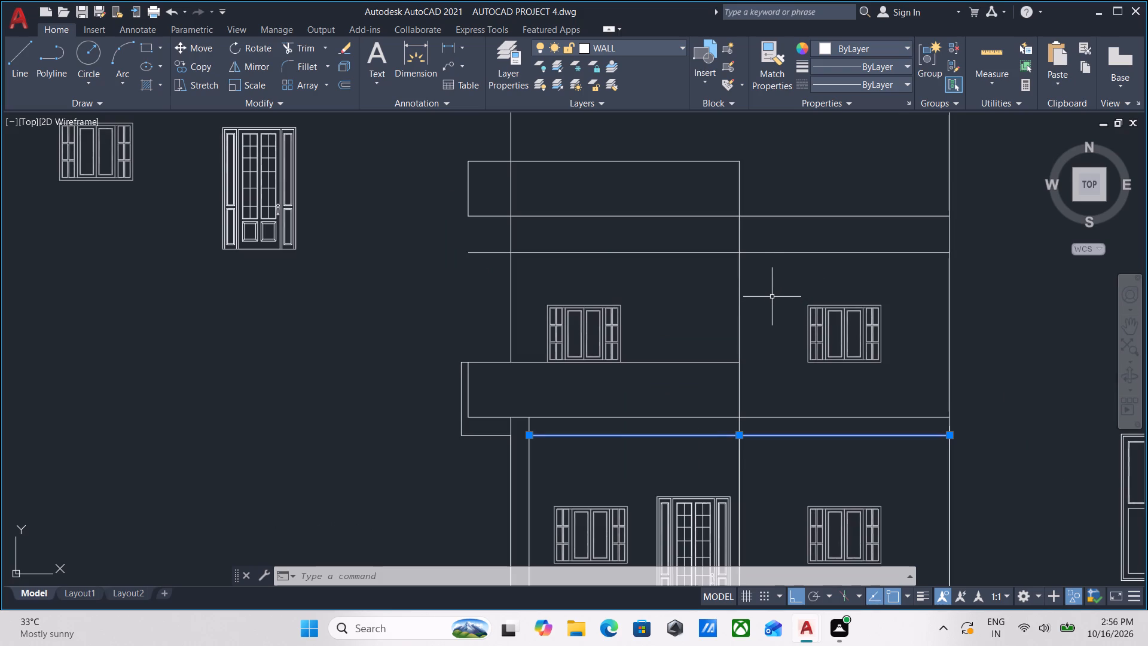
{"action": "key", "text": "Escape"}
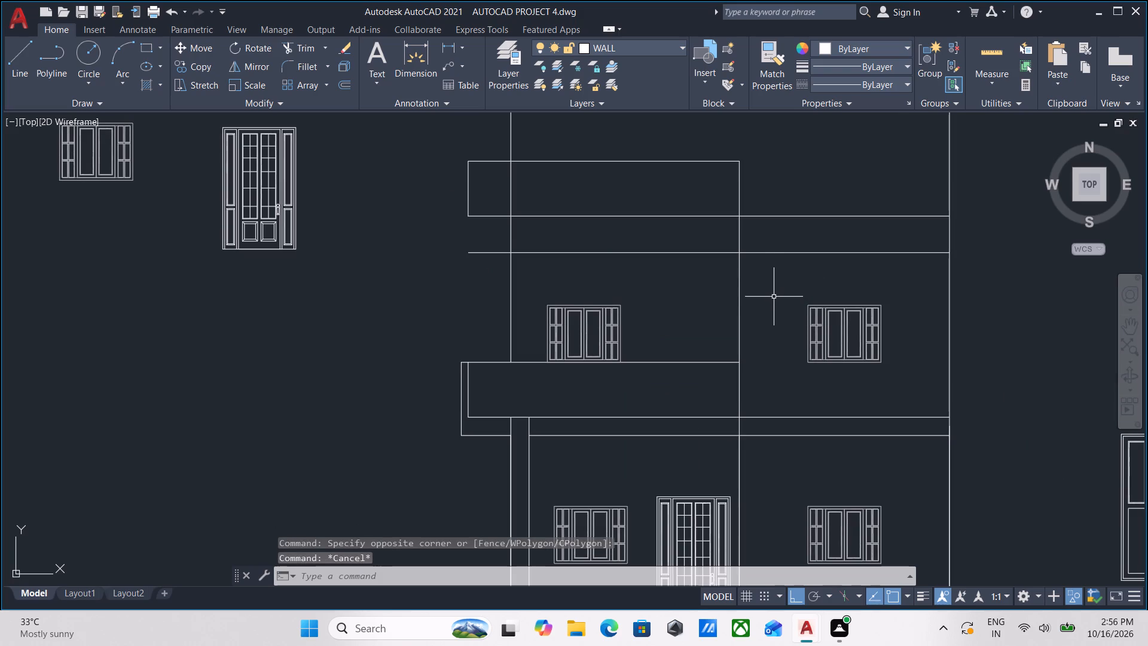
Trim the 2' offset line between the middle wall line and the right wall line.
{"action": "middle_click_drag", "start_coordinate": [774, 297], "coordinate": [733, 340]}
{"action": "scroll", "coordinate": [757, 306], "scroll_direction": "up", "scroll_amount": 1}
{"action": "middle_click_drag", "start_coordinate": [757, 306], "coordinate": [737, 333]}
{"action": "type", "text": "tr"}
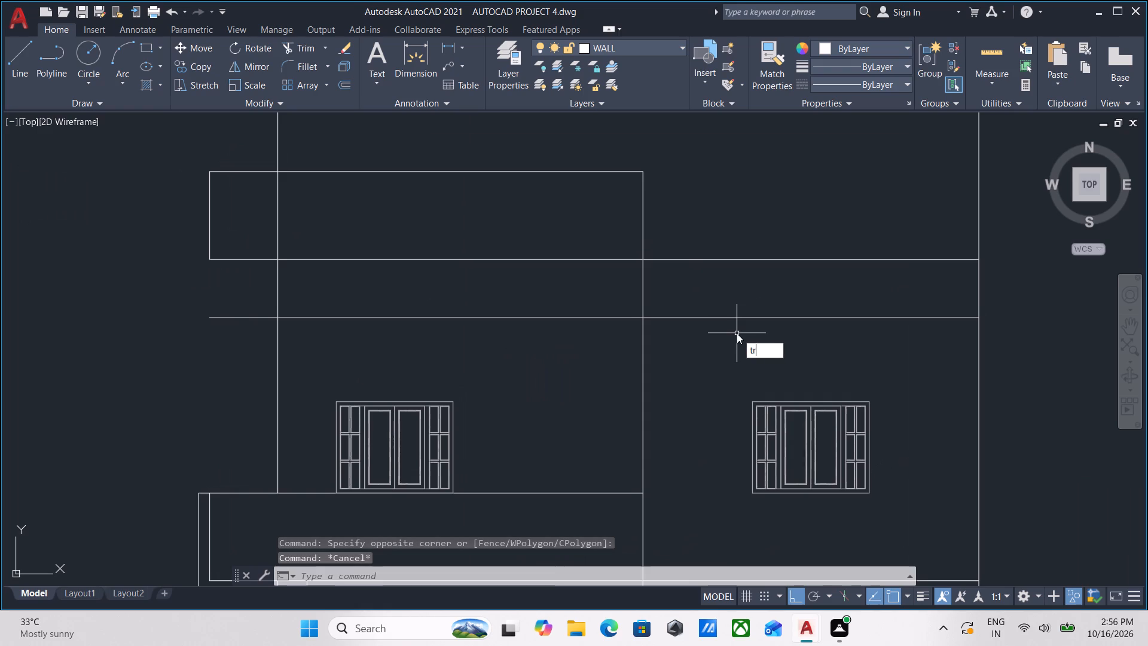
{"action": "key", "text": "Return"}
{"action": "left_click", "coordinate": [741, 331]}
{"action": "left_click", "coordinate": [743, 291]}
{"action": "middle_click_drag", "start_coordinate": [743, 291], "coordinate": [744, 330]}
{"action": "scroll", "coordinate": [743, 291], "scroll_direction": "down", "scroll_amount": 1}
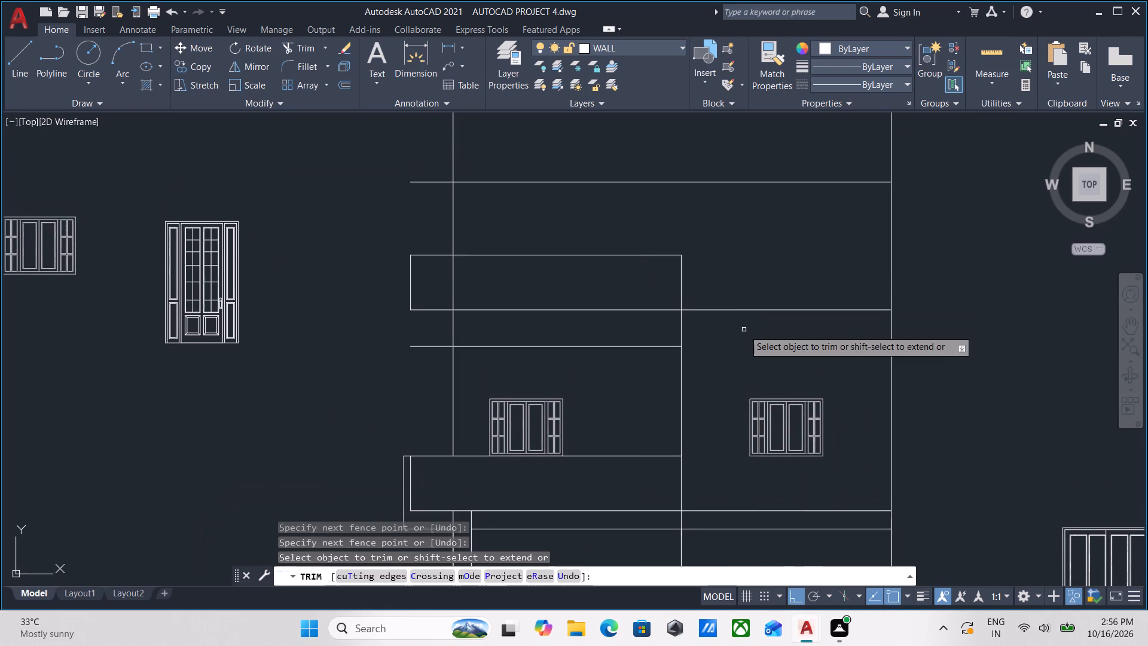
{"action": "key", "text": "Escape"}
Draw a short vertical line down the middle wall line from its intersection with the roof line.
{"action": "middle_click_drag", "start_coordinate": [738, 324], "coordinate": [740, 384]}
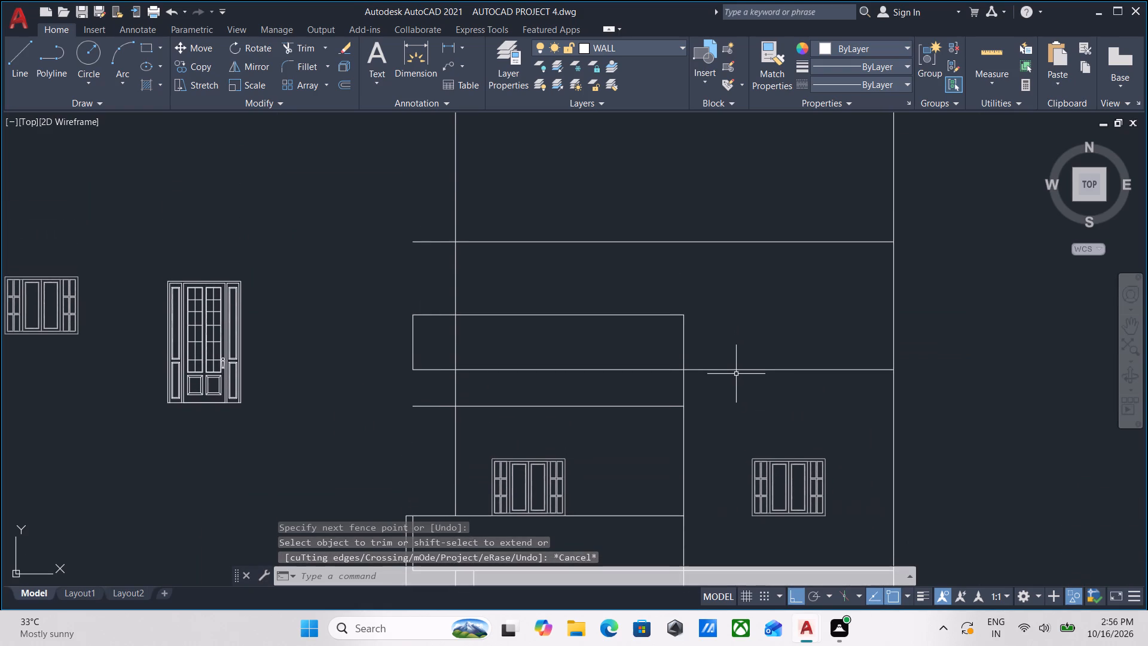
{"action": "scroll", "coordinate": [713, 353], "scroll_direction": "up", "scroll_amount": 2}
{"action": "middle_click_drag", "start_coordinate": [702, 357], "coordinate": [710, 334]}
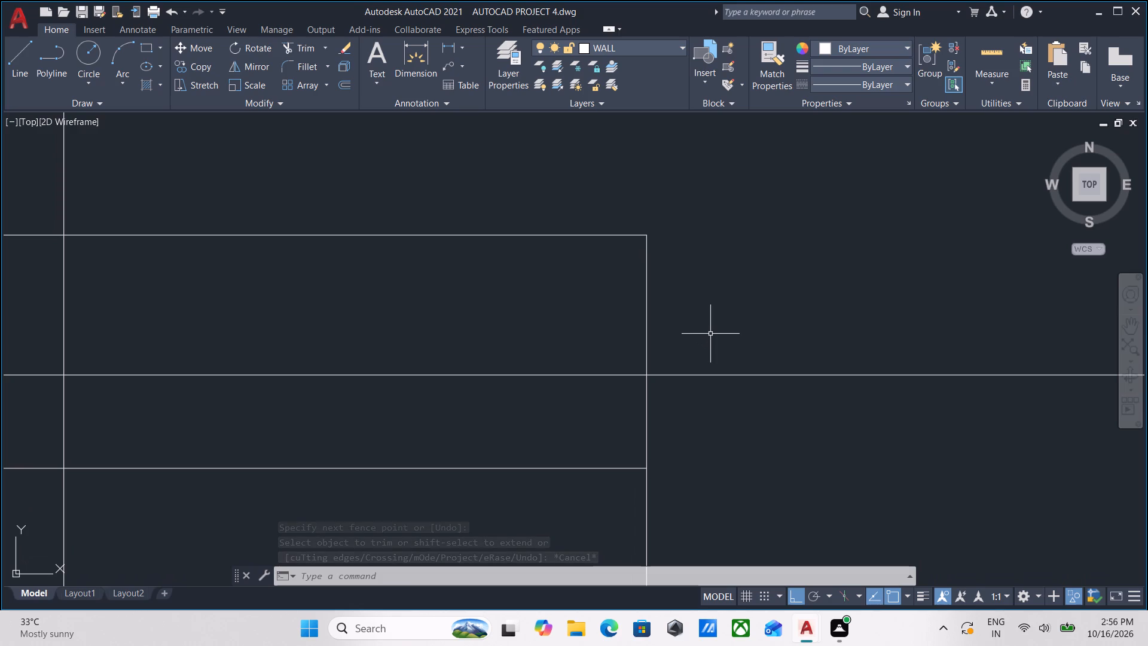
{"action": "key", "text": "l"}
{"action": "key", "text": "Return"}
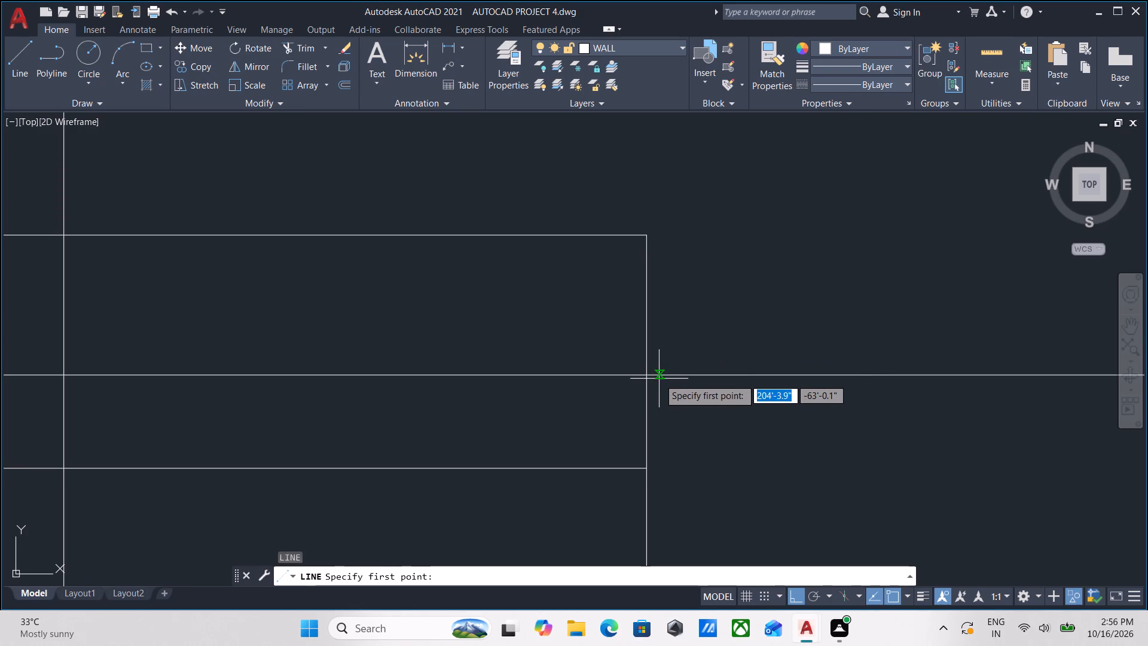
{"action": "left_click", "coordinate": [649, 379]}
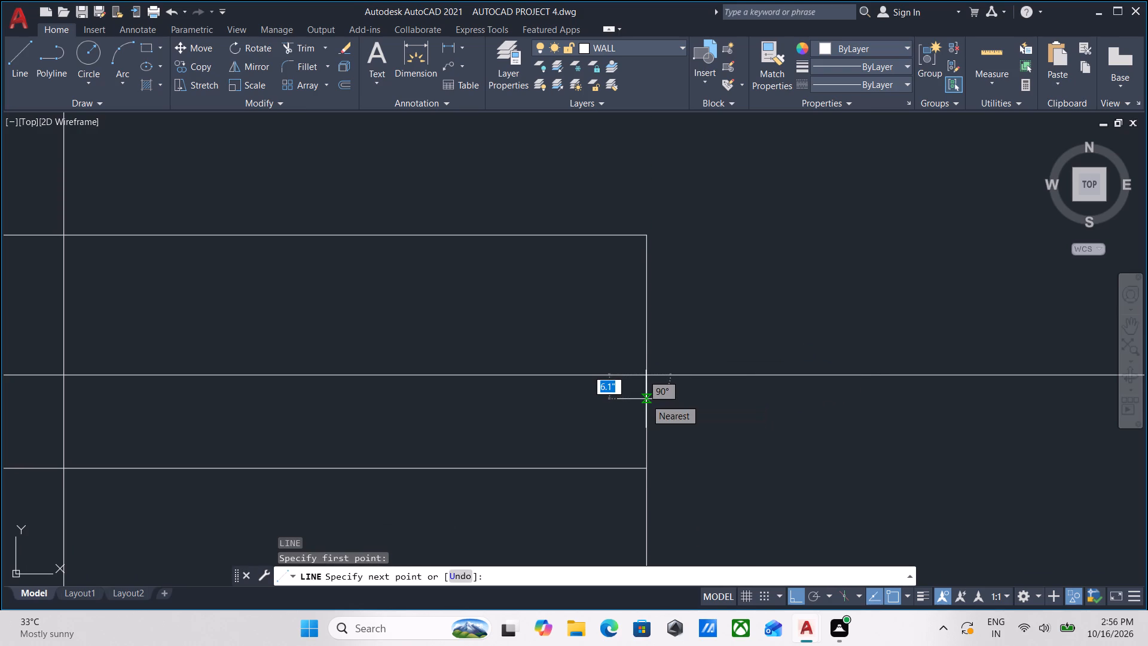
{"action": "middle_click_drag", "start_coordinate": [645, 399], "coordinate": [674, 262]}
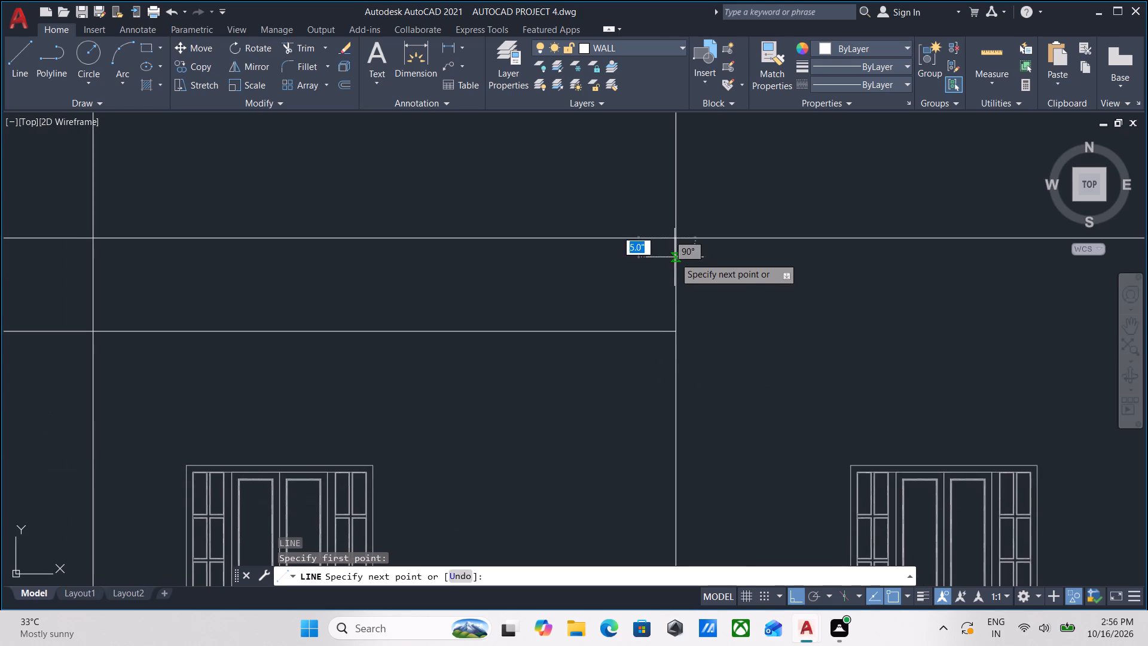
{"action": "middle_click_drag", "start_coordinate": [680, 313], "coordinate": [670, 373]}
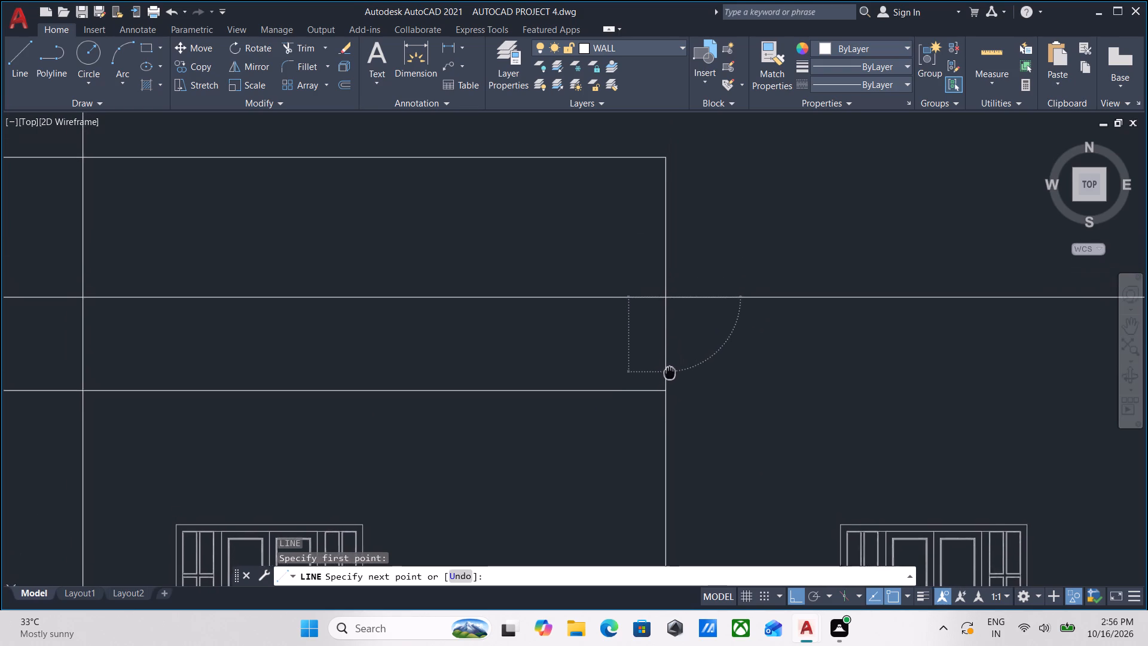
{"action": "middle_click_drag", "start_coordinate": [670, 373], "coordinate": [665, 394]}
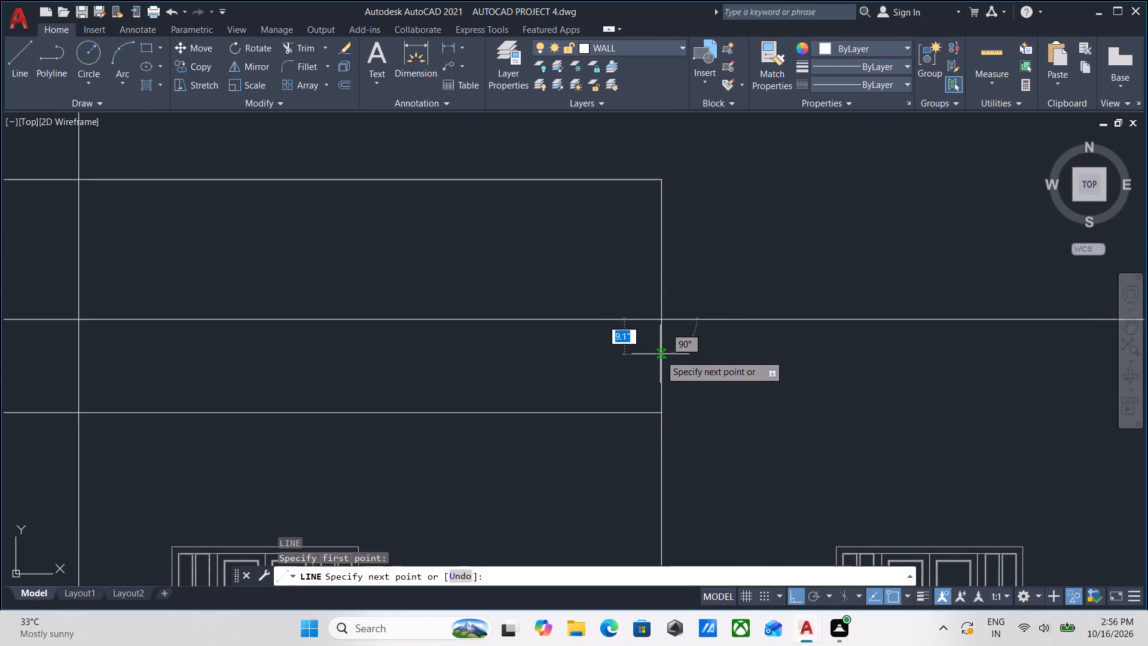
{"action": "left_click", "coordinate": [664, 340]}
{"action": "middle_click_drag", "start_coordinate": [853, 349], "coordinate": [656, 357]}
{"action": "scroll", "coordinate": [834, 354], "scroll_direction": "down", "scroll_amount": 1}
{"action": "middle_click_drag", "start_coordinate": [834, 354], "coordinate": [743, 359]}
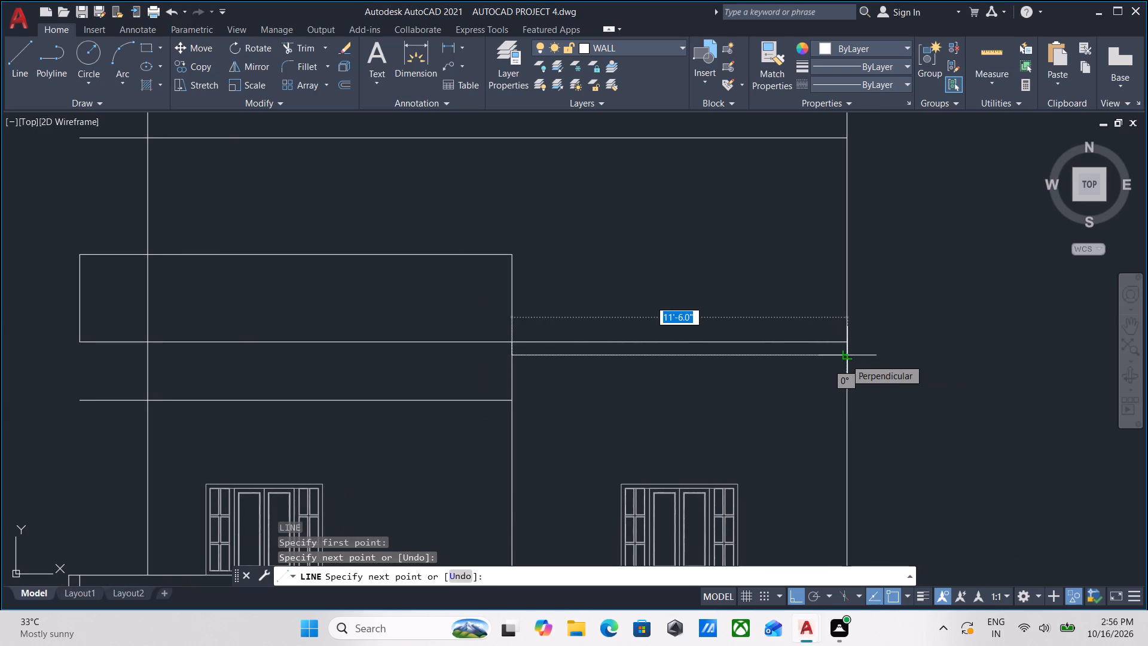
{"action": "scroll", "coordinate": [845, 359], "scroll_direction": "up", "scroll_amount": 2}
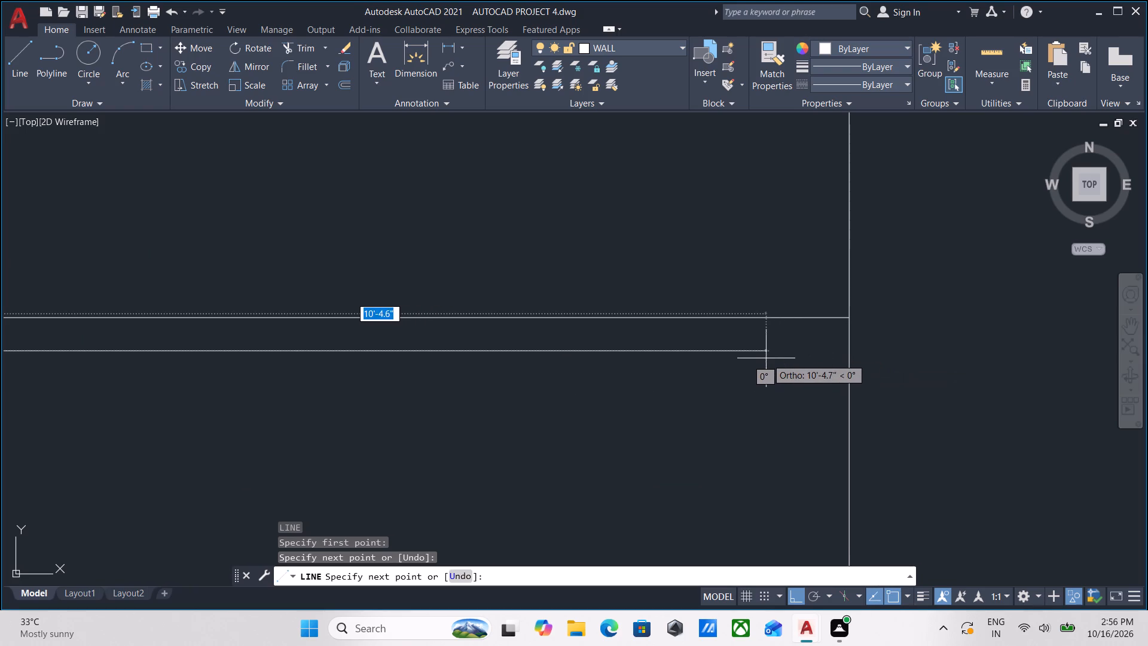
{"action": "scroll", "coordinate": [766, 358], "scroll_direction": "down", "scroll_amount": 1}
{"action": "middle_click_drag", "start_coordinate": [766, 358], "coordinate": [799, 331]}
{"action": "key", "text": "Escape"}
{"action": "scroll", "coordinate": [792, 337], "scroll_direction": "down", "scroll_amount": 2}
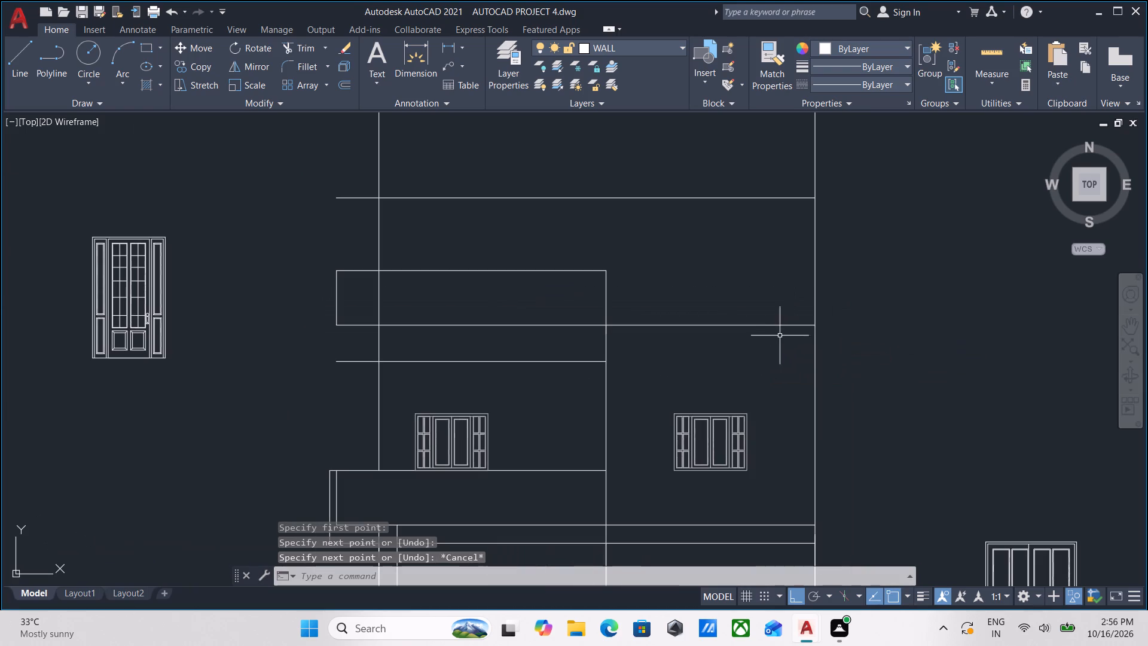
Examine the roof line, parapet and highest level line within the overall elevation.
{"action": "left_click", "coordinate": [763, 342]}
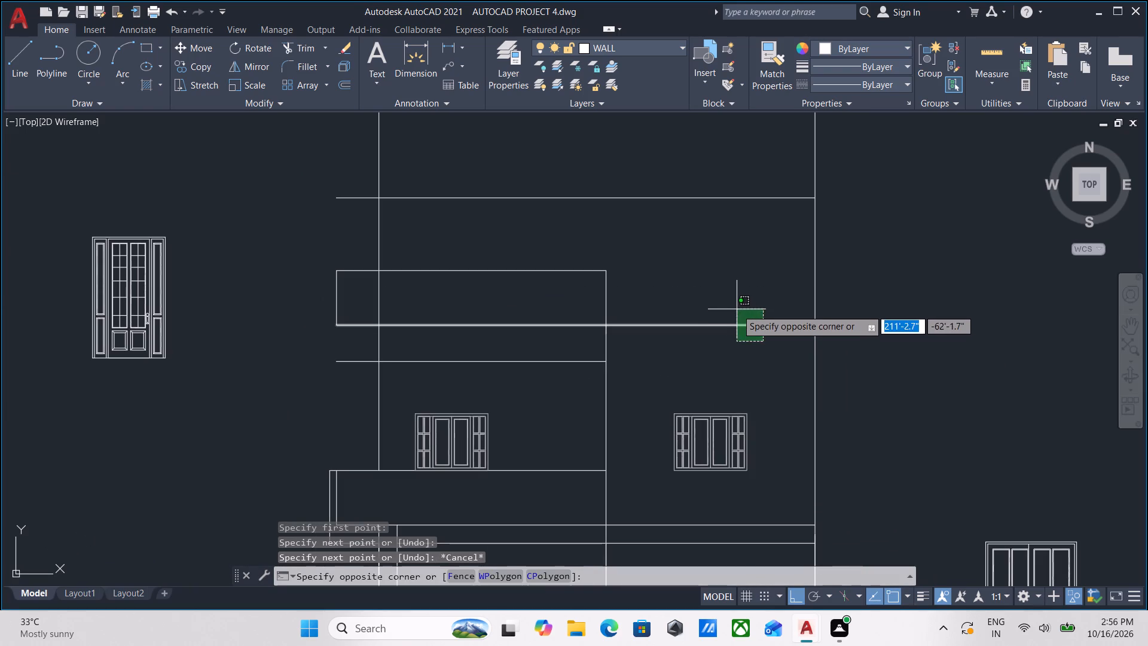
{"action": "scroll", "coordinate": [731, 298], "scroll_direction": "down", "scroll_amount": 1}
{"action": "middle_click_drag", "start_coordinate": [731, 298], "coordinate": [740, 340]}
{"action": "key", "text": "Escape"}
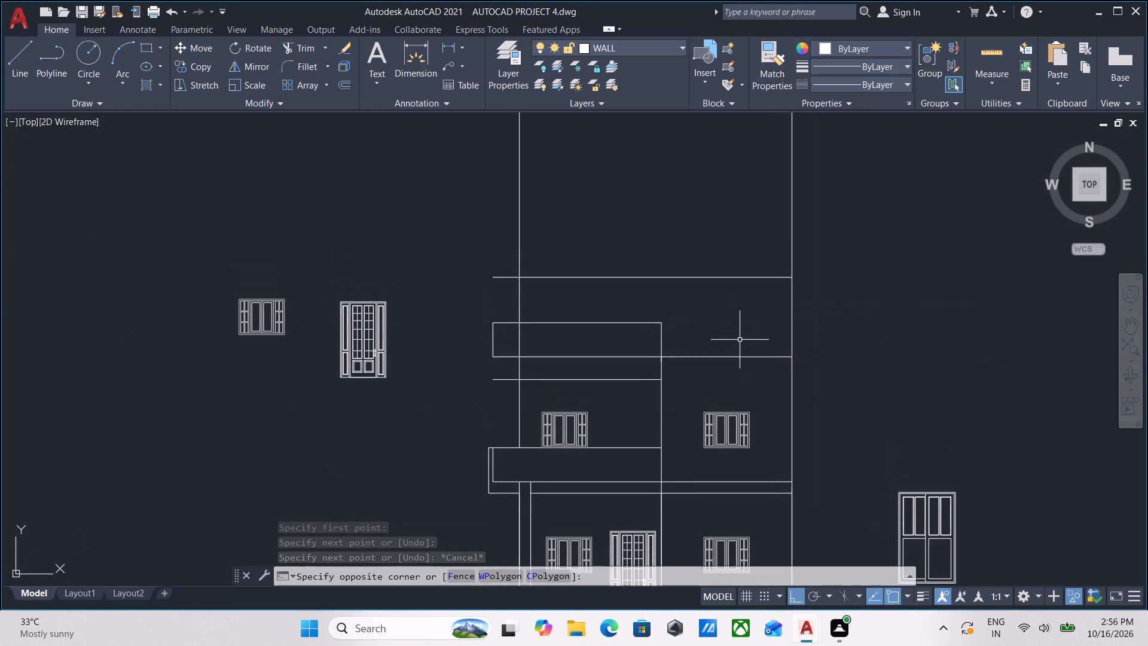
{"action": "scroll", "coordinate": [730, 358], "scroll_direction": "down", "scroll_amount": 1}
{"action": "middle_click_drag", "start_coordinate": [729, 358], "coordinate": [727, 369]}
{"action": "scroll", "coordinate": [717, 378], "scroll_direction": "up", "scroll_amount": 2}
{"action": "middle_click_drag", "start_coordinate": [709, 367], "coordinate": [710, 362]}
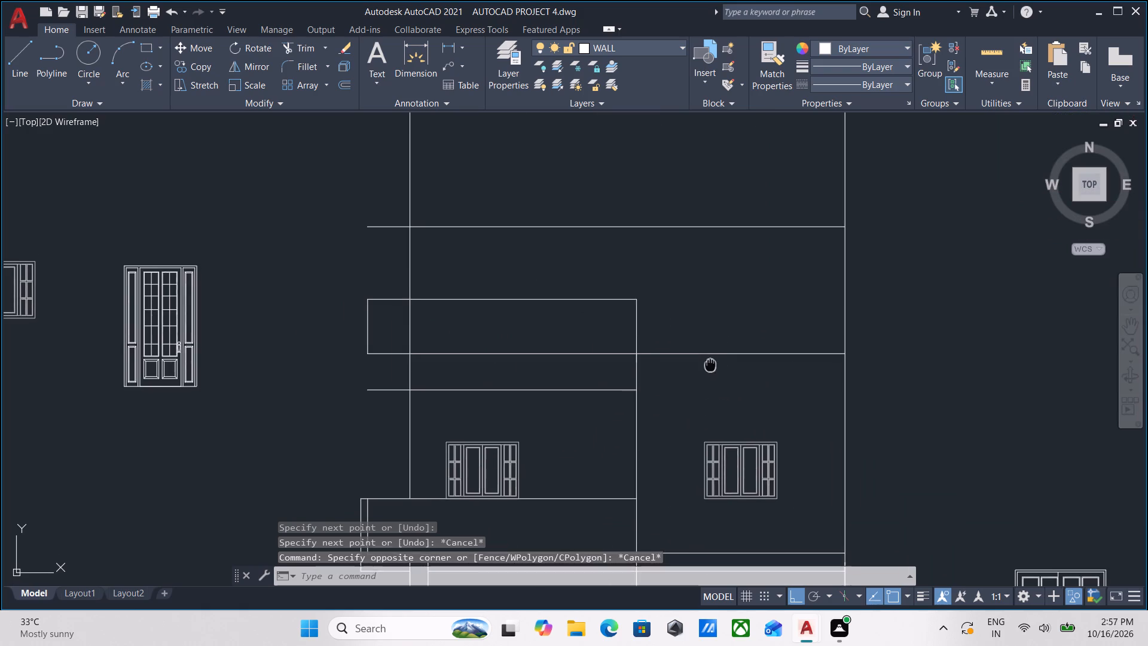
{"action": "middle_click_drag", "start_coordinate": [710, 362], "coordinate": [731, 391]}
{"action": "scroll", "coordinate": [716, 351], "scroll_direction": "down", "scroll_amount": 1}
{"action": "middle_click_drag", "start_coordinate": [721, 321], "coordinate": [728, 344]}
{"action": "middle_click_drag", "start_coordinate": [734, 342], "coordinate": [741, 374]}
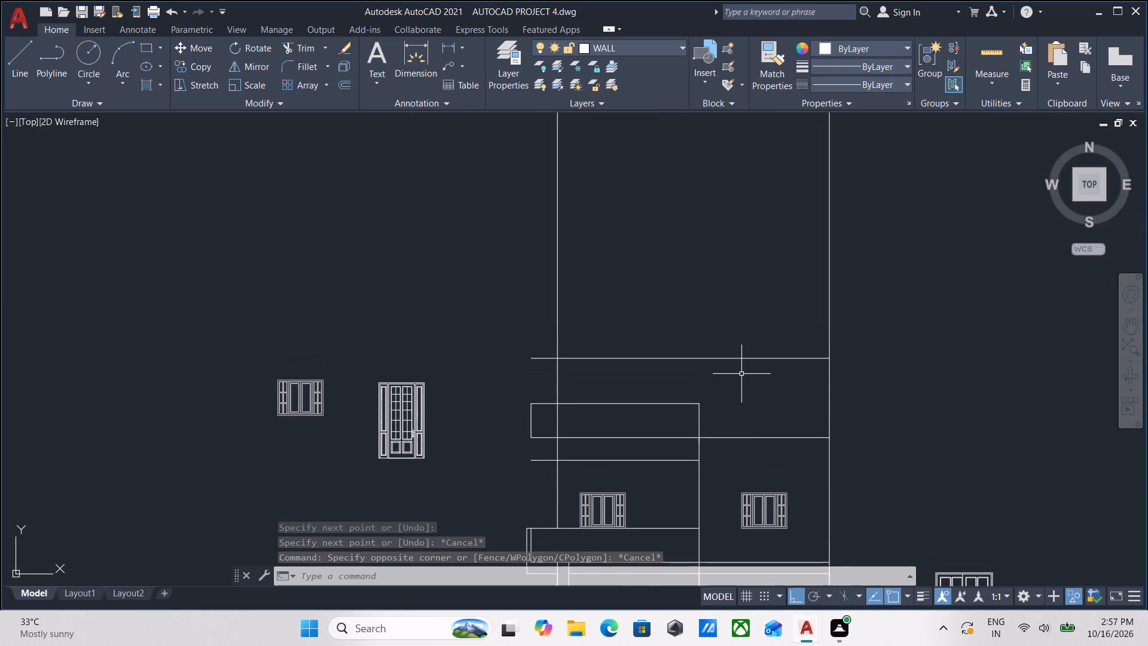
{"action": "middle_click_drag", "start_coordinate": [741, 374], "coordinate": [741, 380]}
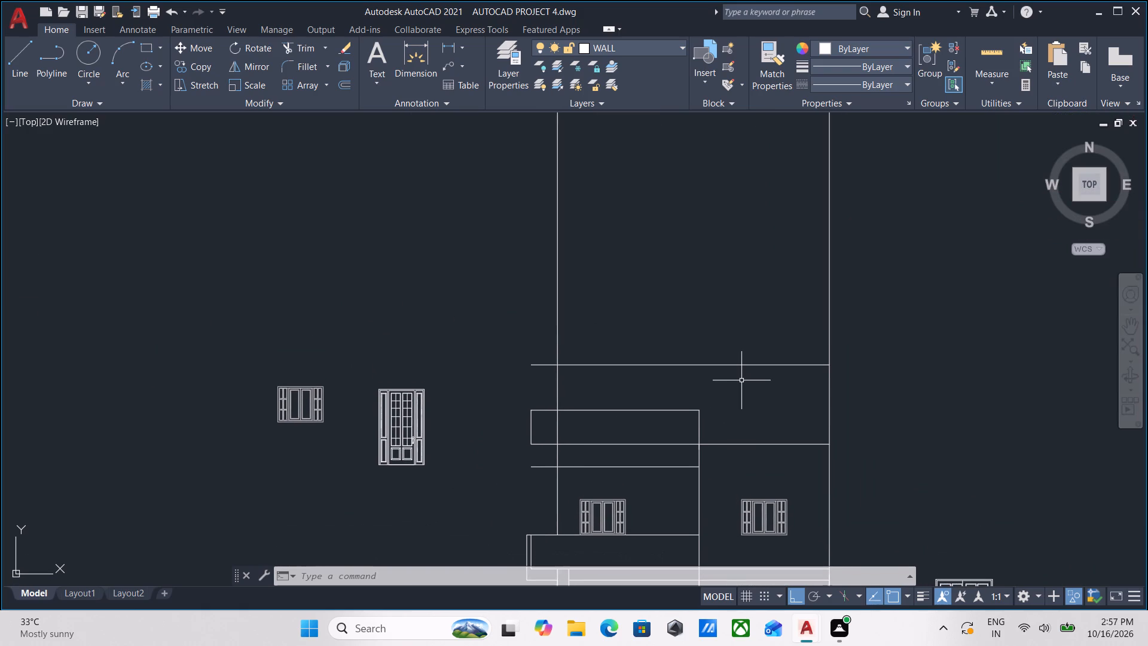
{"action": "middle_click_drag", "start_coordinate": [741, 380], "coordinate": [758, 320]}
{"action": "scroll", "coordinate": [758, 320], "scroll_direction": "down", "scroll_amount": 1}
{"action": "middle_click_drag", "start_coordinate": [758, 320], "coordinate": [753, 336]}
Measure the vertical distance between the highest level line and the roof line with a linear dimension.
{"action": "scroll", "coordinate": [753, 336], "scroll_direction": "up", "scroll_amount": 1}
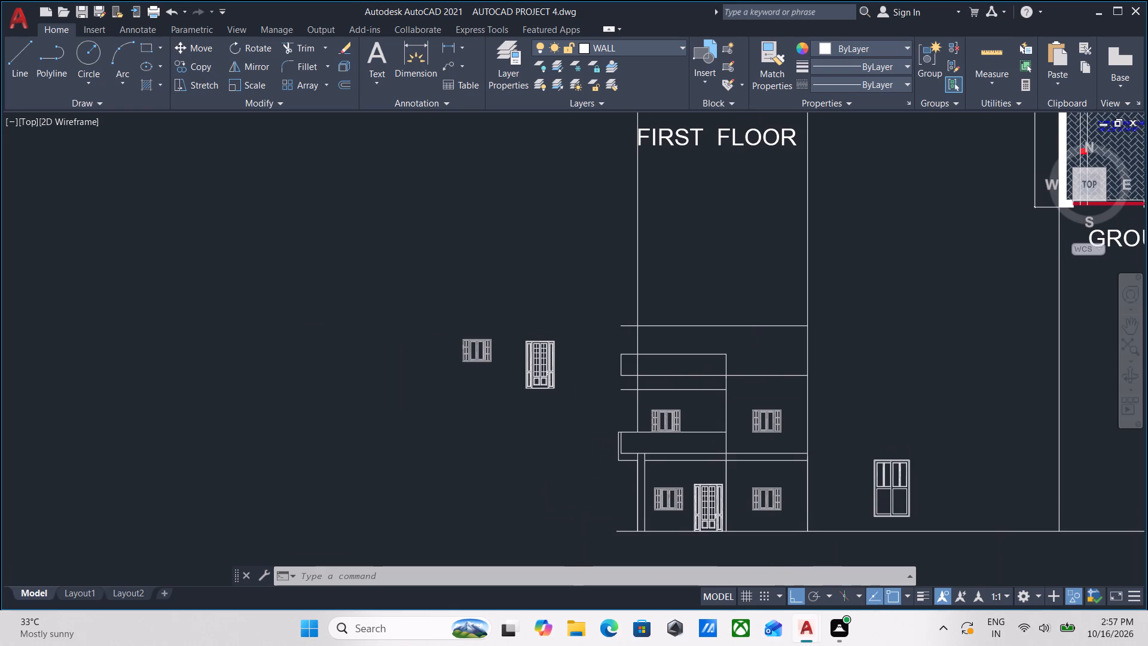
{"action": "scroll", "coordinate": [744, 336], "scroll_direction": "up", "scroll_amount": 1}
{"action": "type", "text": "dl"}
{"action": "key", "text": "i"}
{"action": "key", "text": "Return"}
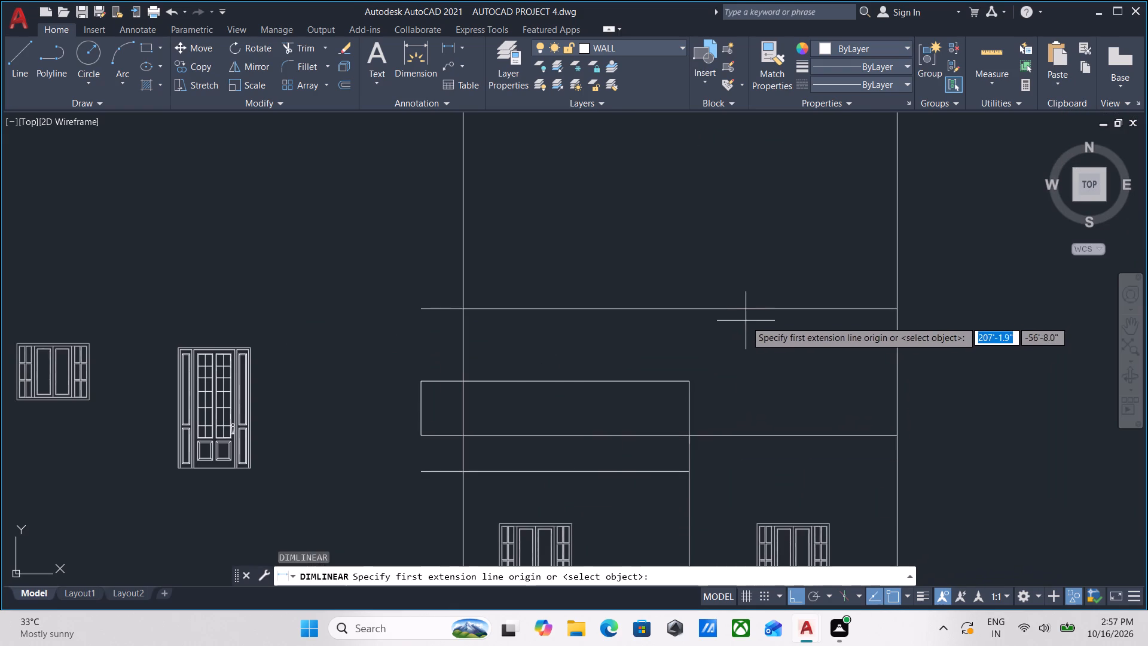
{"action": "left_click", "coordinate": [751, 307]}
{"action": "left_click", "coordinate": [750, 432]}
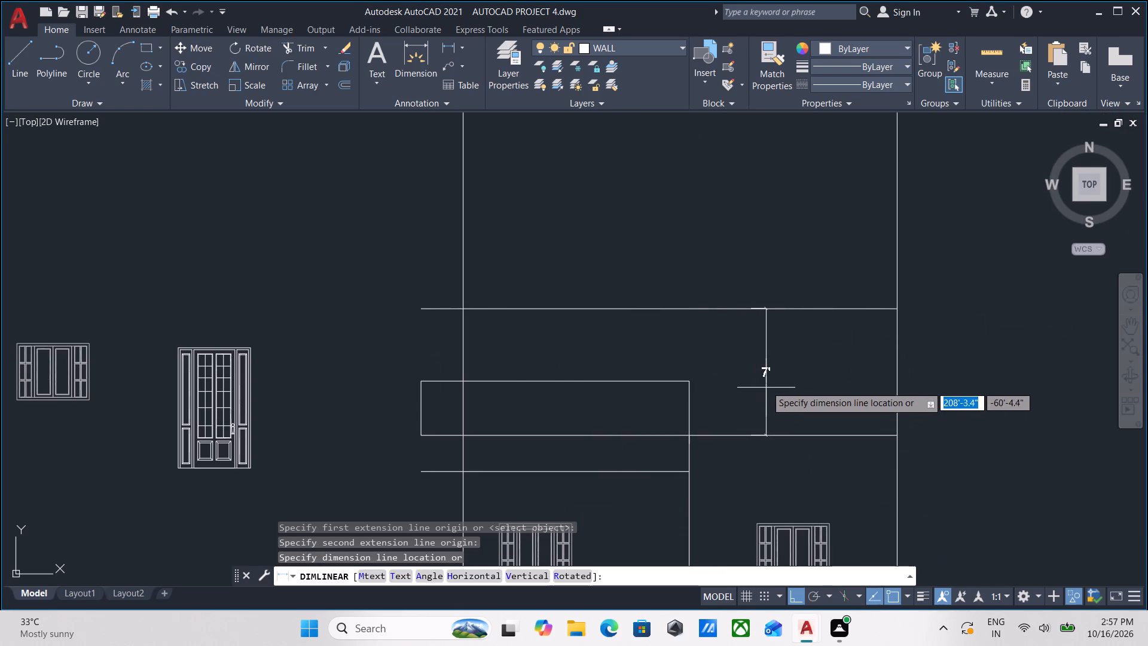
{"action": "key", "text": "Escape"}
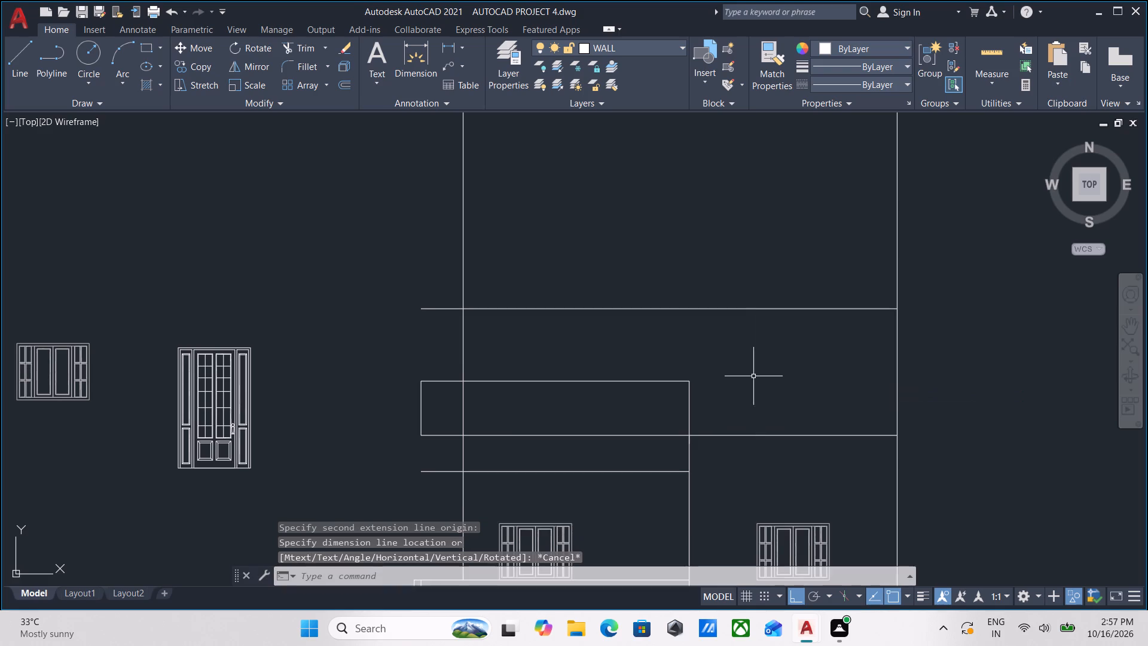
Offset the highest level line 1' upward to form the top edge of the elevation.
{"action": "middle_click_drag", "start_coordinate": [753, 376], "coordinate": [756, 408]}
{"action": "left_click_drag", "start_coordinate": [762, 375], "coordinate": [760, 368]}
{"action": "left_click", "coordinate": [716, 296]}
{"action": "middle_click_drag", "start_coordinate": [716, 300], "coordinate": [710, 365]}
{"action": "key", "text": "o"}
{"action": "key", "text": "Return"}
{"action": "left_click", "coordinate": [714, 406]}
{"action": "left_click", "coordinate": [716, 360]}
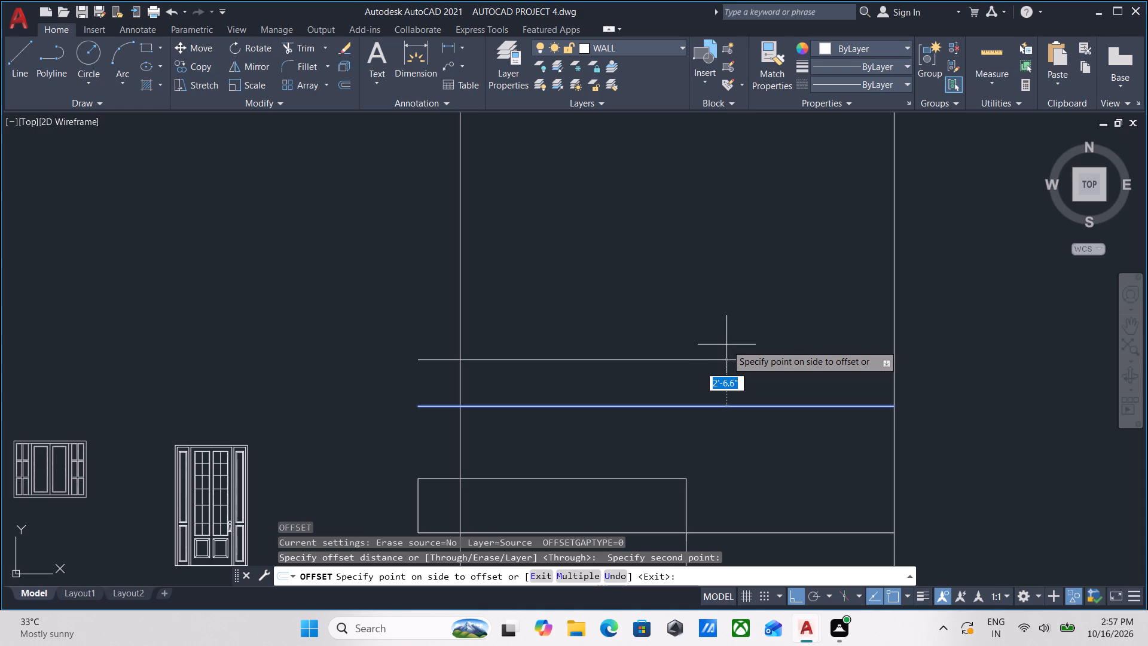
{"action": "key", "text": "1"}
{"action": "key", "text": "apostrophe"}
{"action": "key", "text": "Return"}
{"action": "scroll", "coordinate": [743, 354], "scroll_direction": "down", "scroll_amount": 1}
{"action": "middle_click_drag", "start_coordinate": [743, 354], "coordinate": [744, 299]}
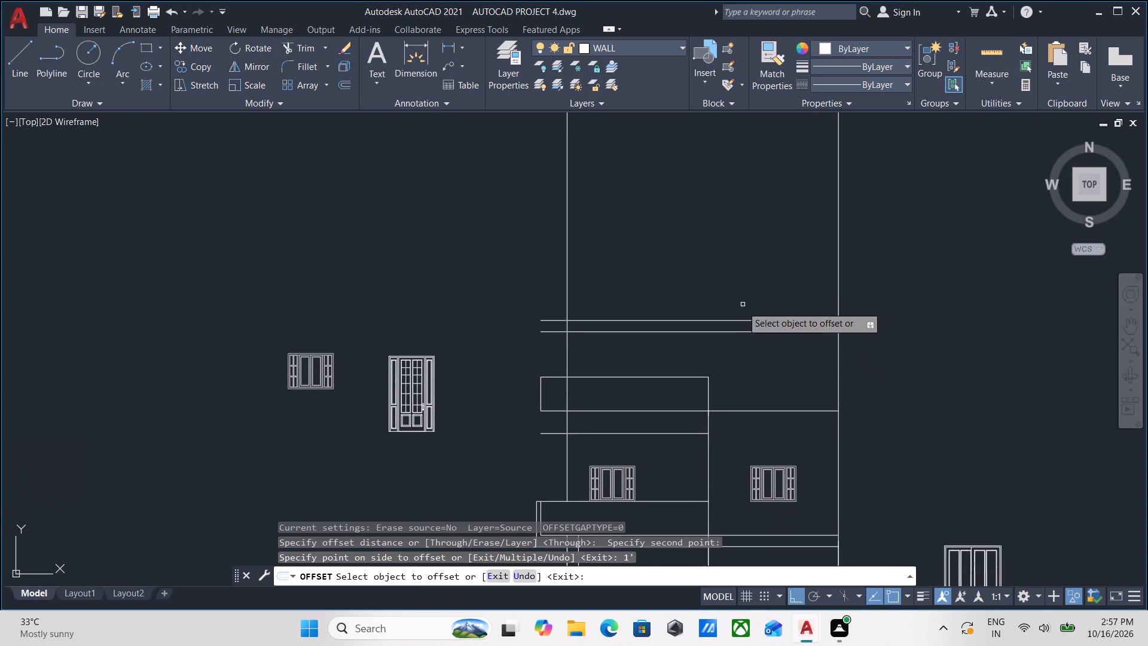
{"action": "scroll", "coordinate": [825, 348], "scroll_direction": "up", "scroll_amount": 1}
{"action": "key", "text": "Escape"}
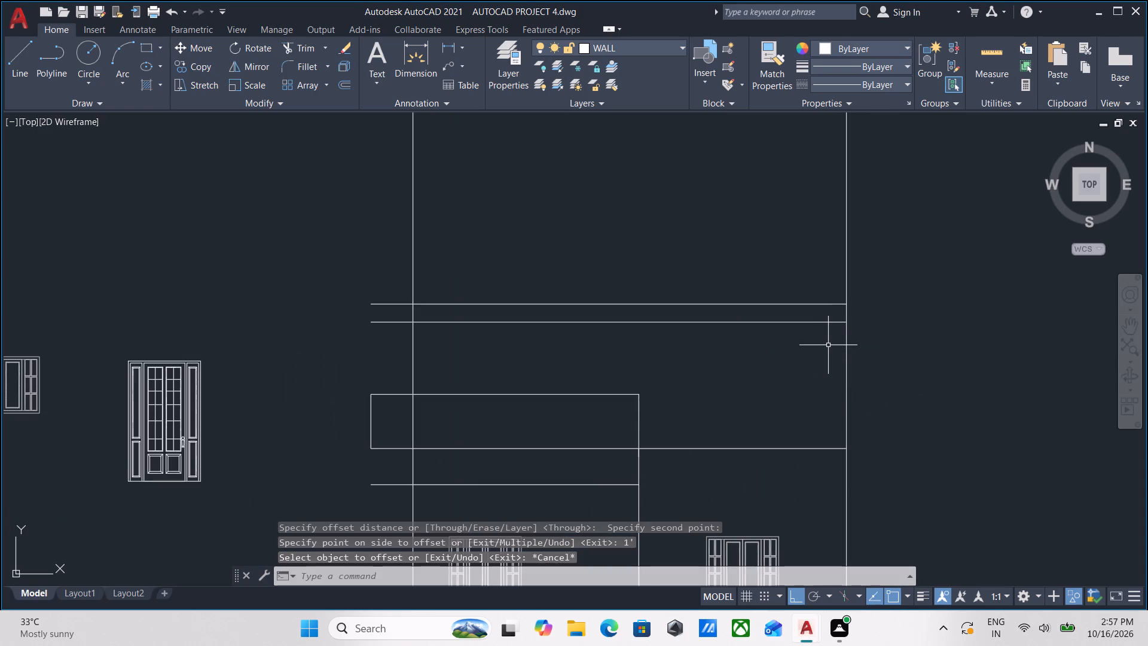
Offset the right wall line 2' inward toward the middle wall line.
{"action": "middle_click_drag", "start_coordinate": [847, 365], "coordinate": [832, 308]}
{"action": "left_click", "coordinate": [857, 409]}
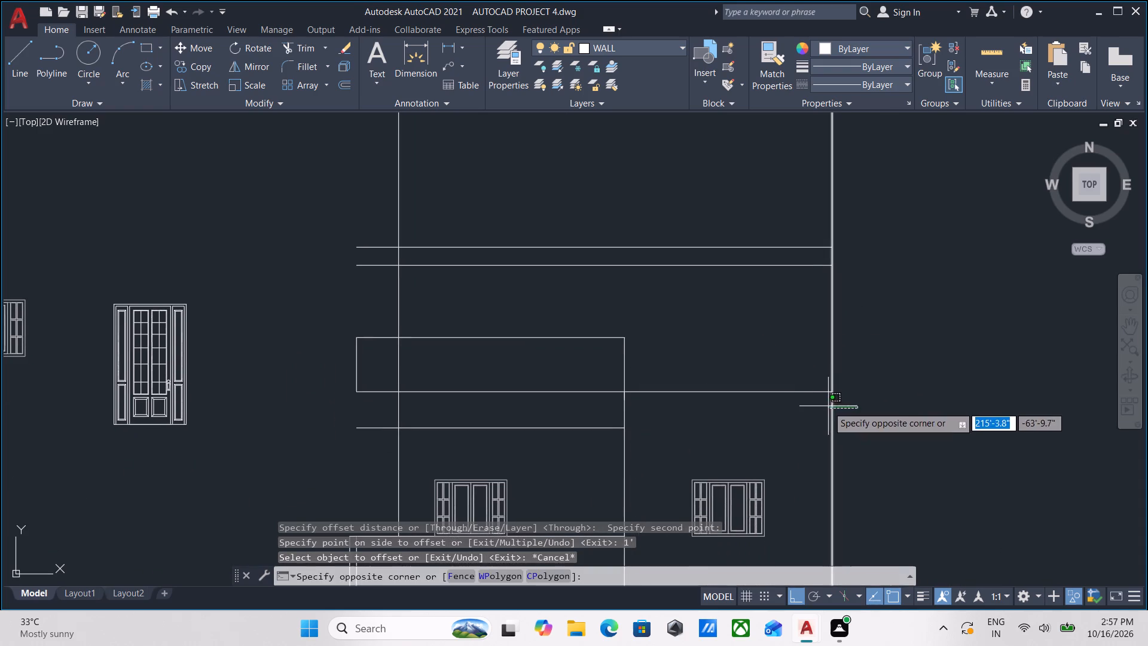
{"action": "left_click", "coordinate": [827, 406]}
{"action": "scroll", "coordinate": [842, 401], "scroll_direction": "down", "scroll_amount": 1}
{"action": "middle_click_drag", "start_coordinate": [842, 401], "coordinate": [847, 356]}
{"action": "scroll", "coordinate": [872, 376], "scroll_direction": "down", "scroll_amount": 1}
{"action": "middle_click", "coordinate": [874, 382]}
{"action": "middle_click_drag", "start_coordinate": [874, 382], "coordinate": [878, 426]}
{"action": "key", "text": "o"}
{"action": "key", "text": "Return"}
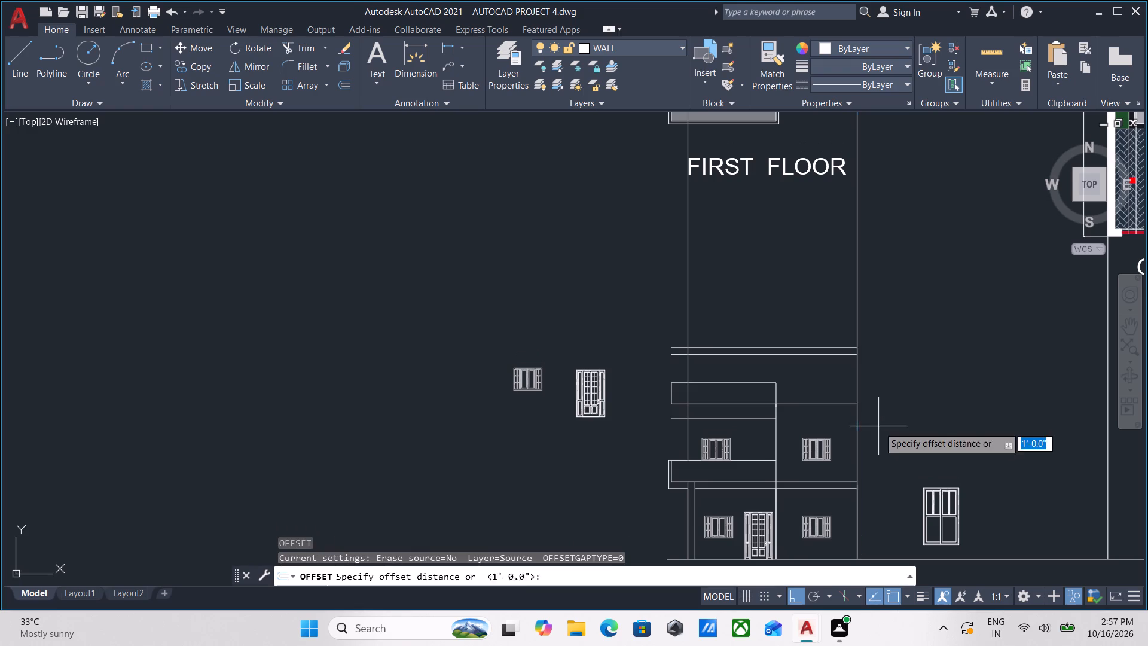
{"action": "scroll", "coordinate": [853, 398], "scroll_direction": "up", "scroll_amount": 2}
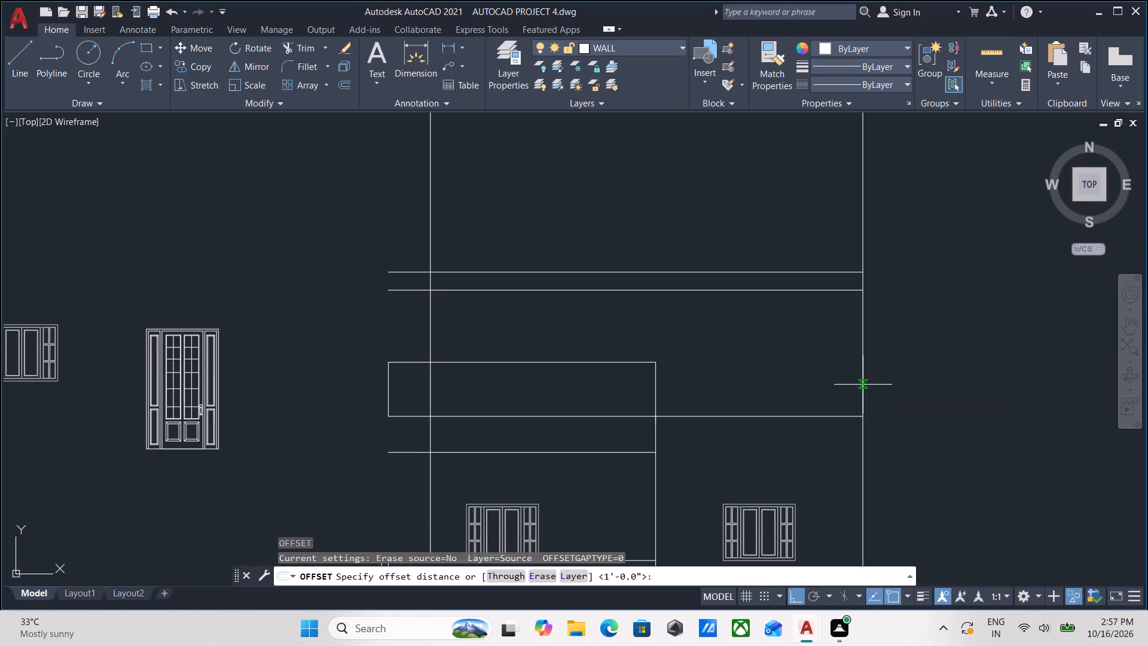
{"action": "left_click", "coordinate": [863, 385]}
{"action": "left_click", "coordinate": [790, 386]}
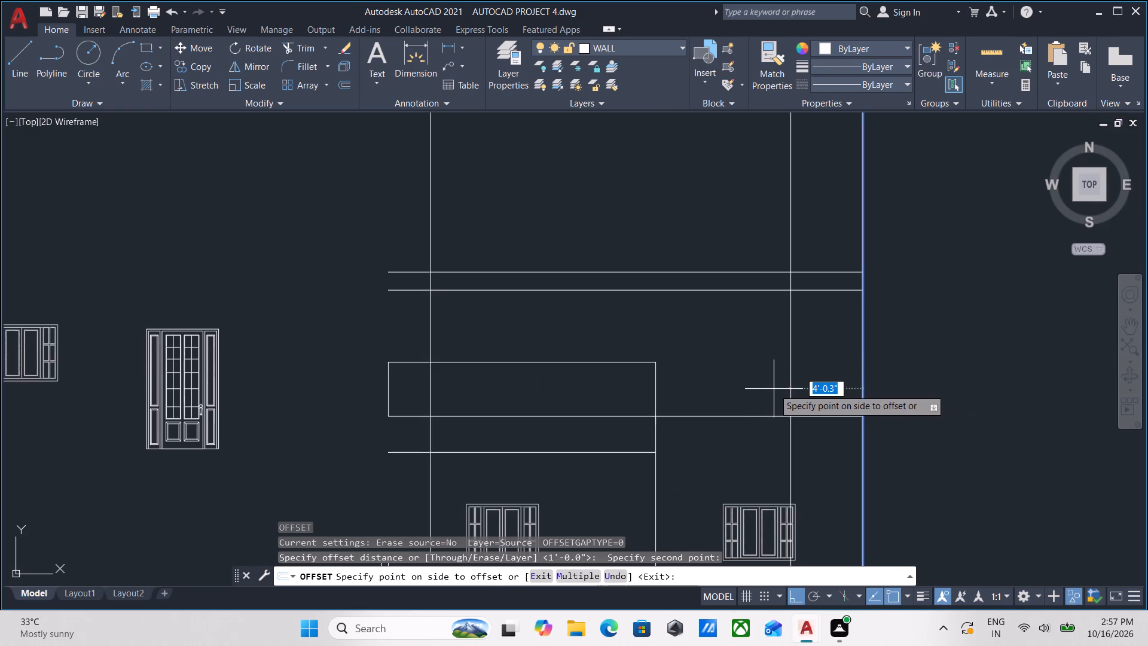
{"action": "type", "text": "2'"}
{"action": "key", "text": "Return"}
{"action": "scroll", "coordinate": [865, 391], "scroll_direction": "down", "scroll_amount": 1}
{"action": "middle_click_drag", "start_coordinate": [865, 391], "coordinate": [856, 352]}
{"action": "middle_click_drag", "start_coordinate": [918, 374], "coordinate": [908, 356]}
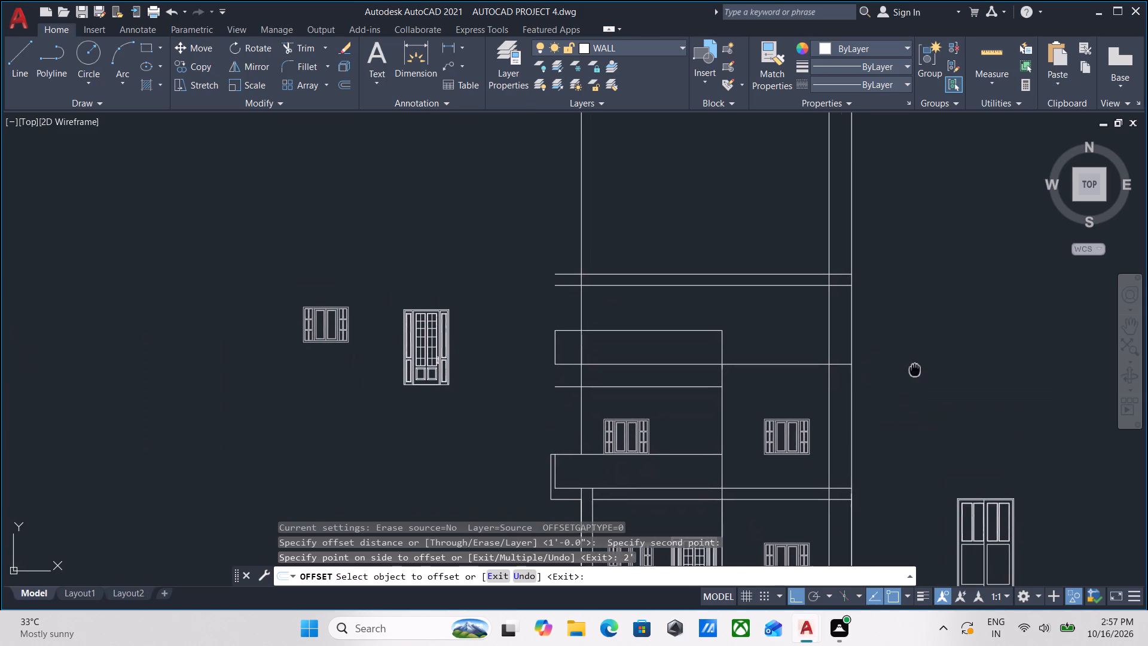
{"action": "middle_click_drag", "start_coordinate": [908, 356], "coordinate": [899, 338]}
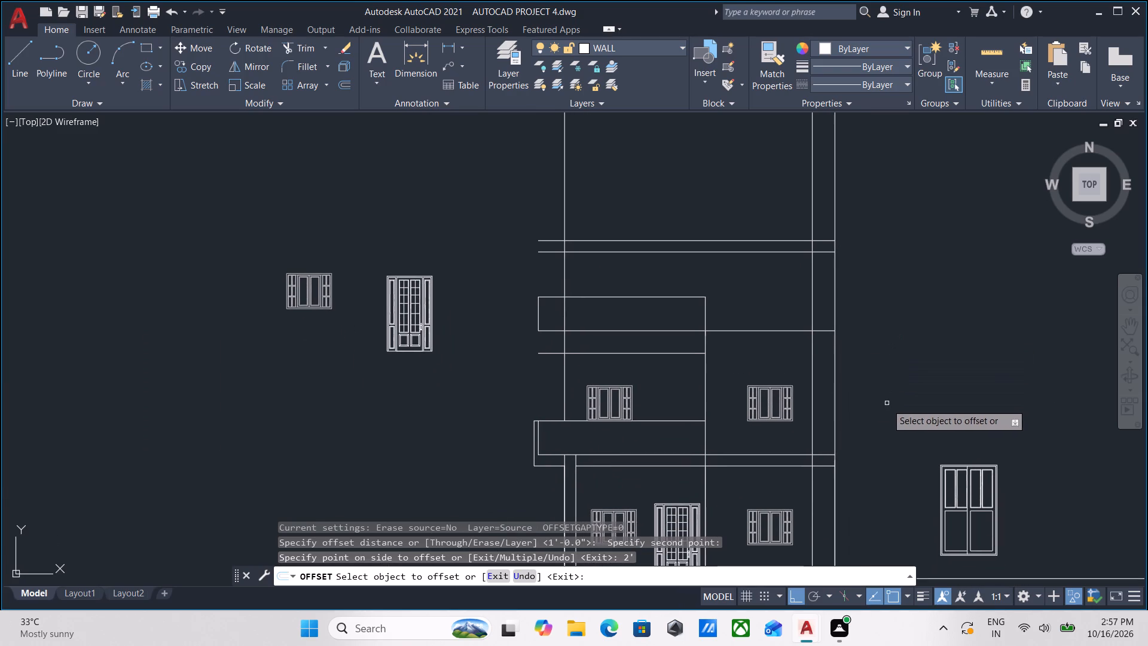
{"action": "middle_click_drag", "start_coordinate": [875, 364], "coordinate": [871, 330]}
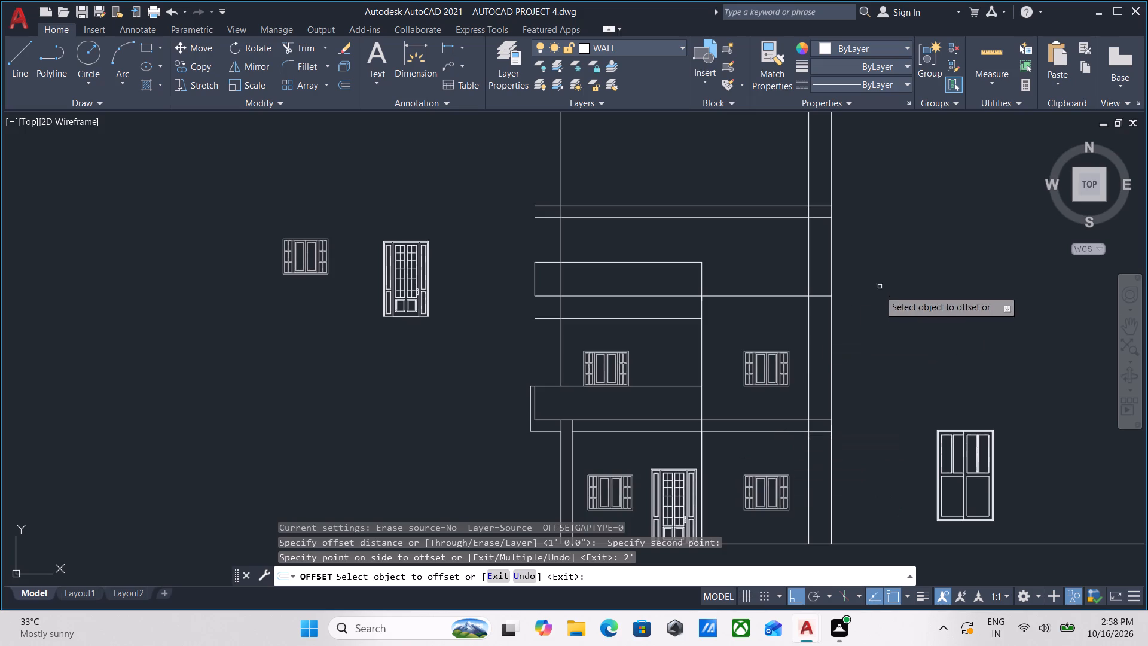
{"action": "scroll", "coordinate": [831, 343], "scroll_direction": "up", "scroll_amount": 2}
{"action": "key", "text": "Escape"}
Trim the roof line between the 2' offset line and the right wall line.
{"action": "scroll", "coordinate": [802, 293], "scroll_direction": "up", "scroll_amount": 1}
{"action": "middle_click_drag", "start_coordinate": [802, 293], "coordinate": [792, 380]}
{"action": "middle_click_drag", "start_coordinate": [796, 369], "coordinate": [792, 415]}
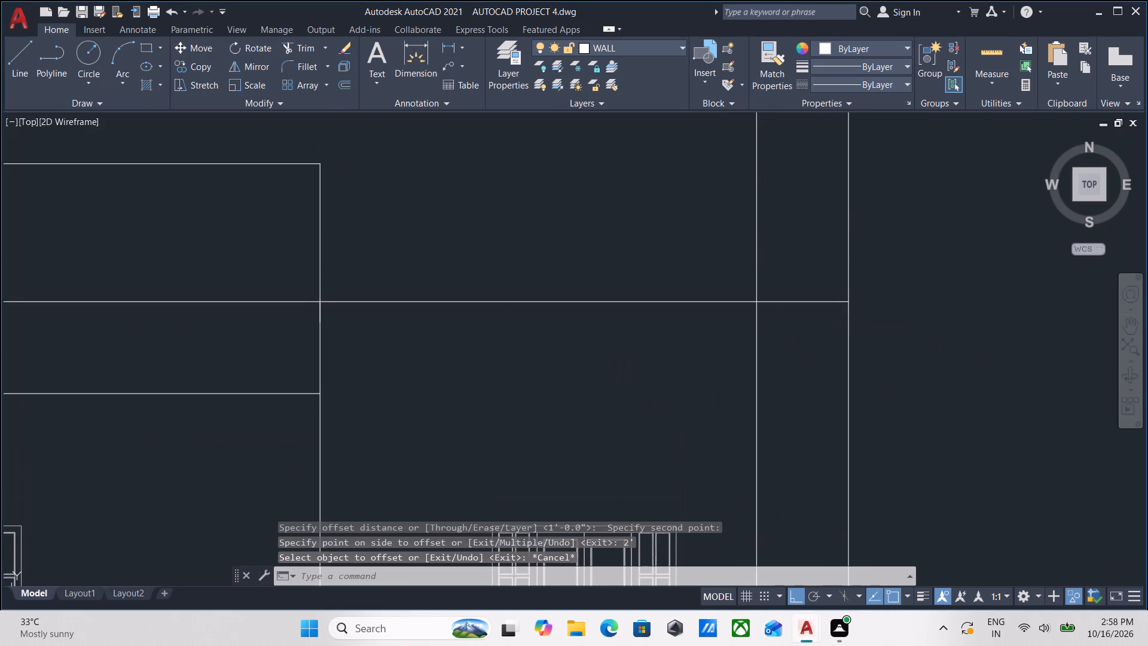
{"action": "type", "text": "tr"}
{"action": "key", "text": "Return"}
{"action": "left_click_drag", "start_coordinate": [807, 342], "coordinate": [807, 335]}
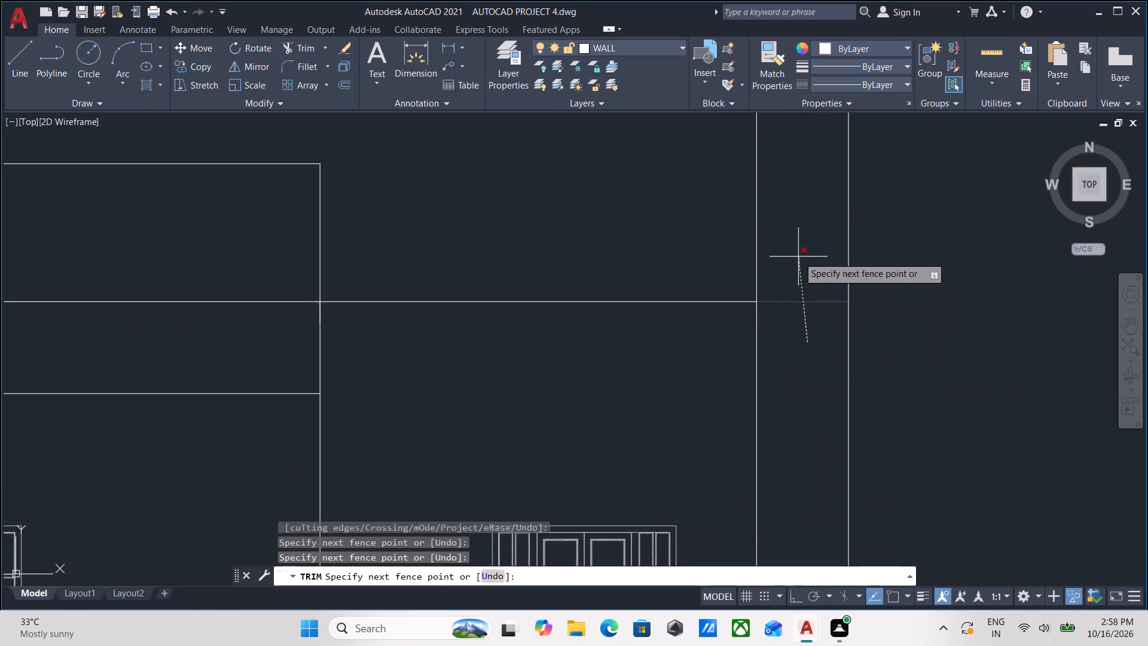
{"action": "left_click", "coordinate": [798, 257]}
Trim the lower of the two top lines between the 2' offset line and the right wall line.
{"action": "scroll", "coordinate": [797, 257], "scroll_direction": "down", "scroll_amount": 1}
{"action": "middle_click_drag", "start_coordinate": [797, 257], "coordinate": [792, 320]}
{"action": "scroll", "coordinate": [793, 321], "scroll_direction": "down", "scroll_amount": 2}
{"action": "middle_click_drag", "start_coordinate": [793, 321], "coordinate": [792, 335]}
{"action": "scroll", "coordinate": [791, 261], "scroll_direction": "up", "scroll_amount": 1}
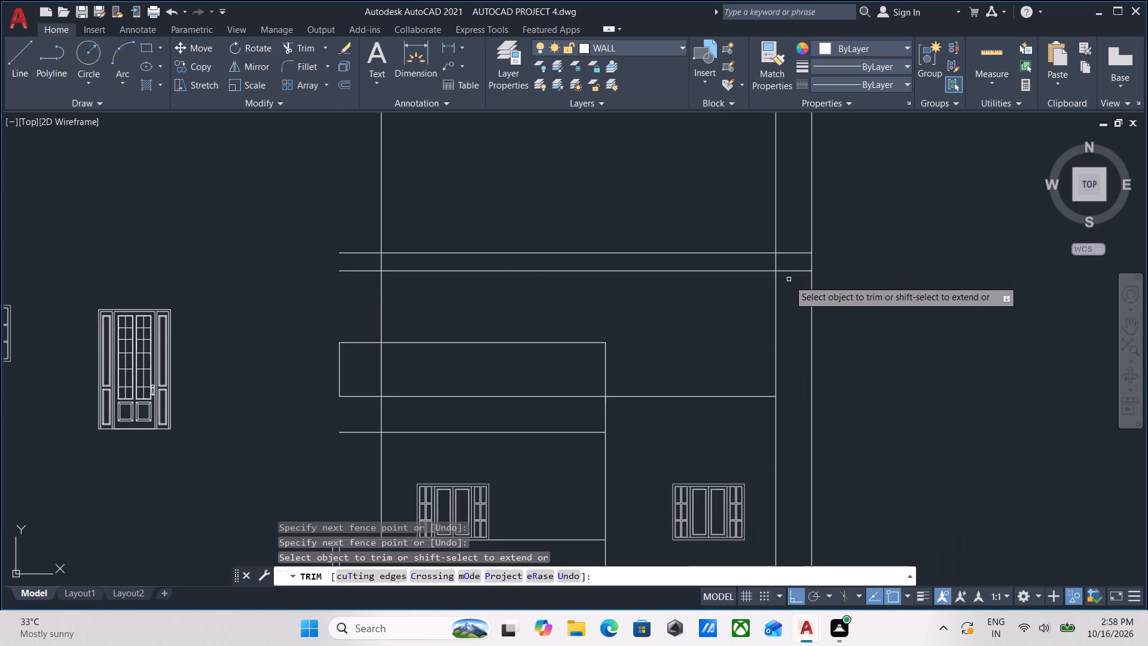
{"action": "scroll", "coordinate": [789, 281], "scroll_direction": "up", "scroll_amount": 1}
{"action": "left_click", "coordinate": [789, 287]}
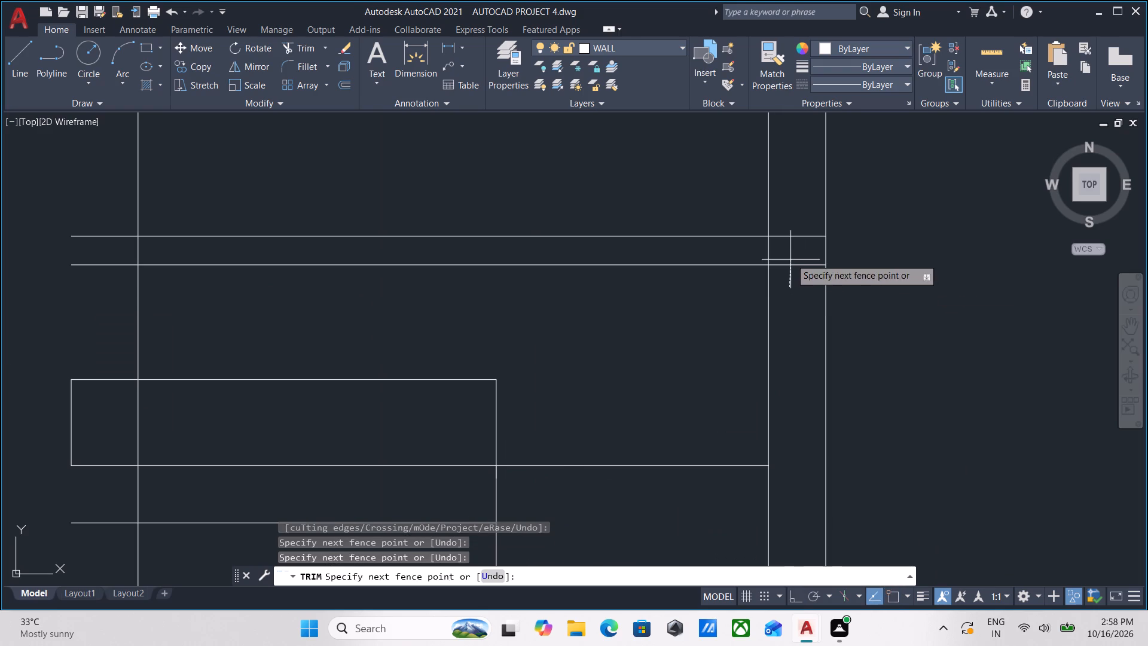
{"action": "left_click", "coordinate": [790, 250]}
Trim all vertical wall lines above the topmost line, and the 2' offset line between the two top lines.
{"action": "scroll", "coordinate": [790, 250], "scroll_direction": "down", "scroll_amount": 1}
{"action": "middle_click_drag", "start_coordinate": [790, 250], "coordinate": [789, 287]}
{"action": "scroll", "coordinate": [789, 287], "scroll_direction": "down", "scroll_amount": 1}
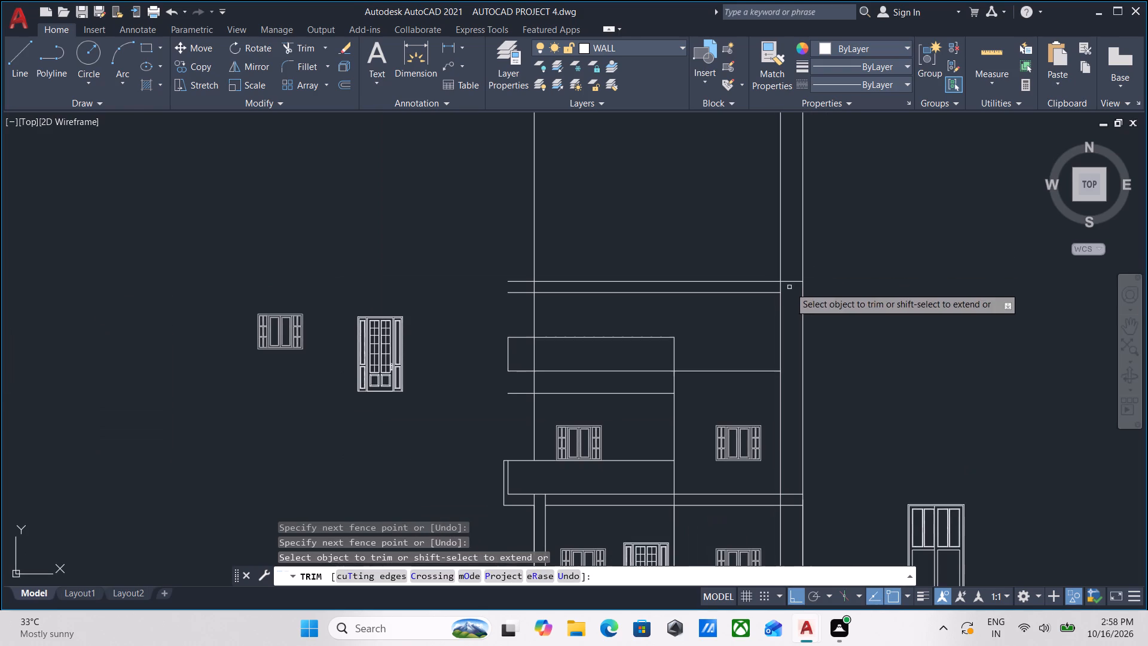
{"action": "left_click", "coordinate": [897, 214]}
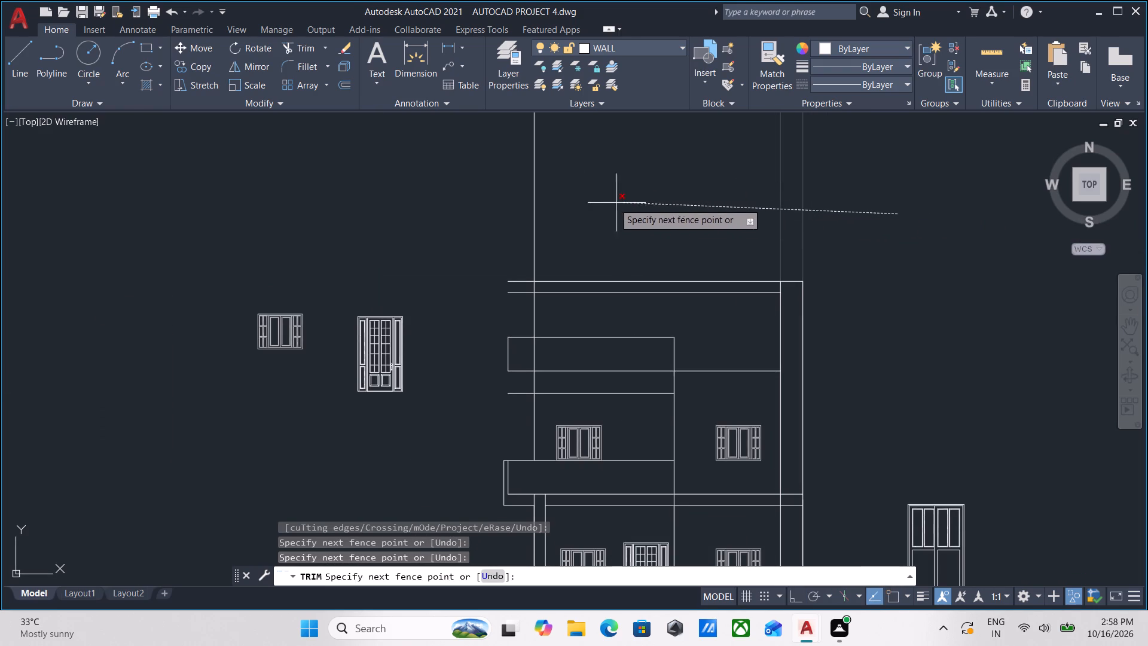
{"action": "left_click", "coordinate": [470, 202]}
{"action": "scroll", "coordinate": [779, 264], "scroll_direction": "up", "scroll_amount": 3}
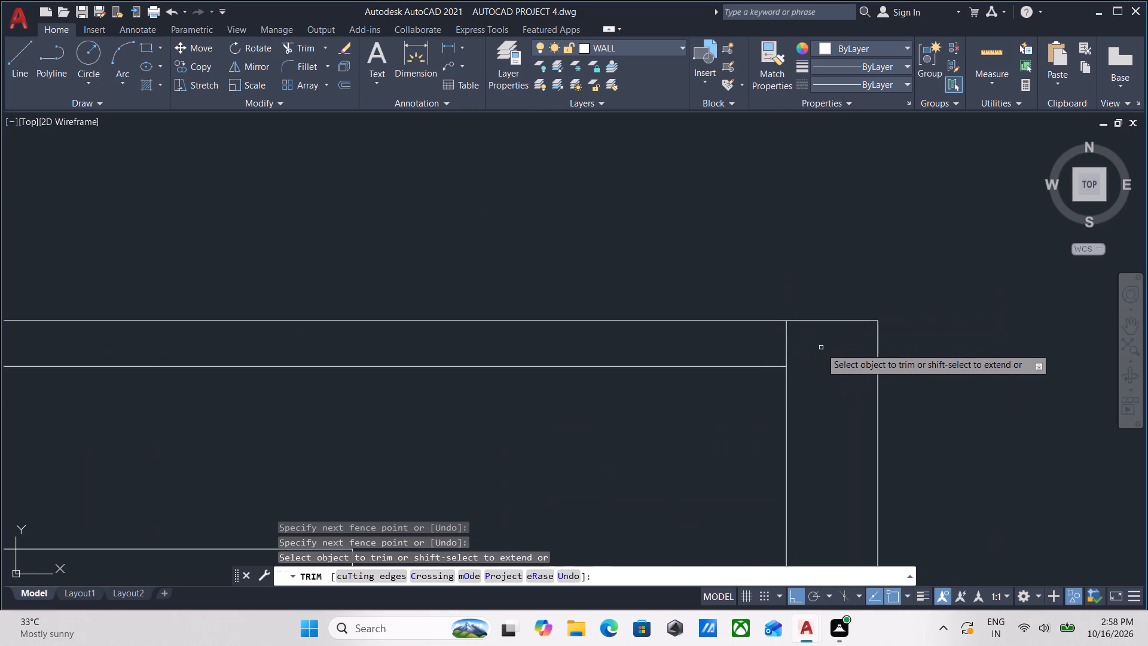
{"action": "left_click", "coordinate": [811, 336]}
{"action": "left_click", "coordinate": [752, 334]}
Examine the trimmed frame, roof slab, floor slab and wall lines across the whole elevation.
{"action": "scroll", "coordinate": [753, 333], "scroll_direction": "down", "scroll_amount": 4}
{"action": "middle_click_drag", "start_coordinate": [832, 276], "coordinate": [838, 262]}
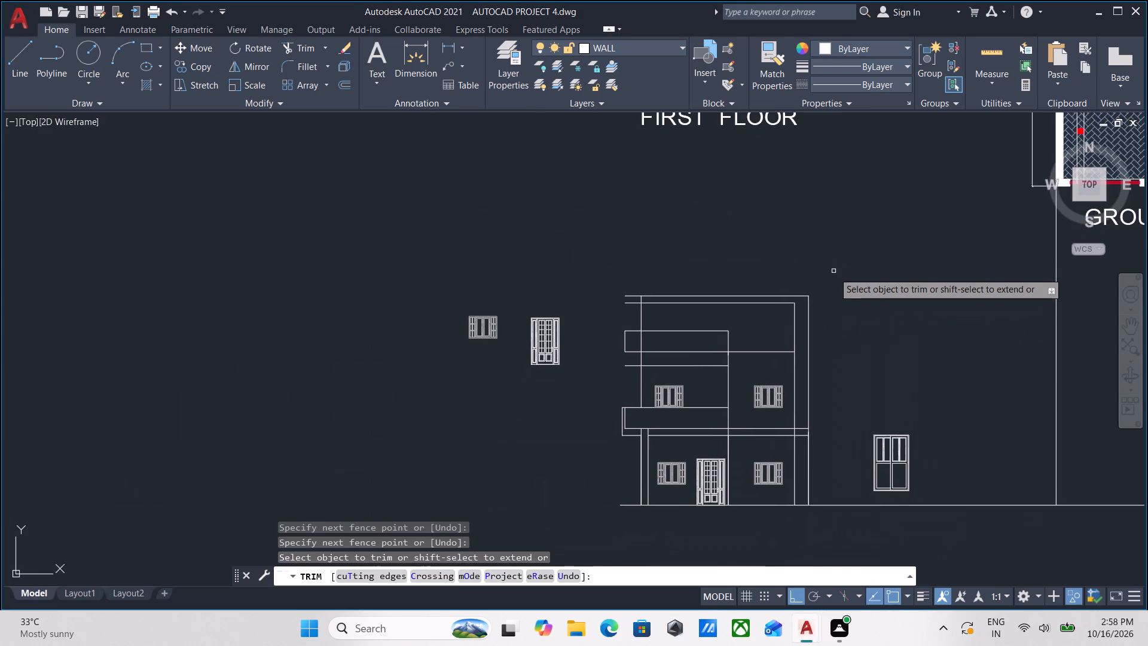
{"action": "middle_click_drag", "start_coordinate": [837, 283], "coordinate": [848, 245]}
{"action": "middle_click_drag", "start_coordinate": [850, 313], "coordinate": [848, 336]}
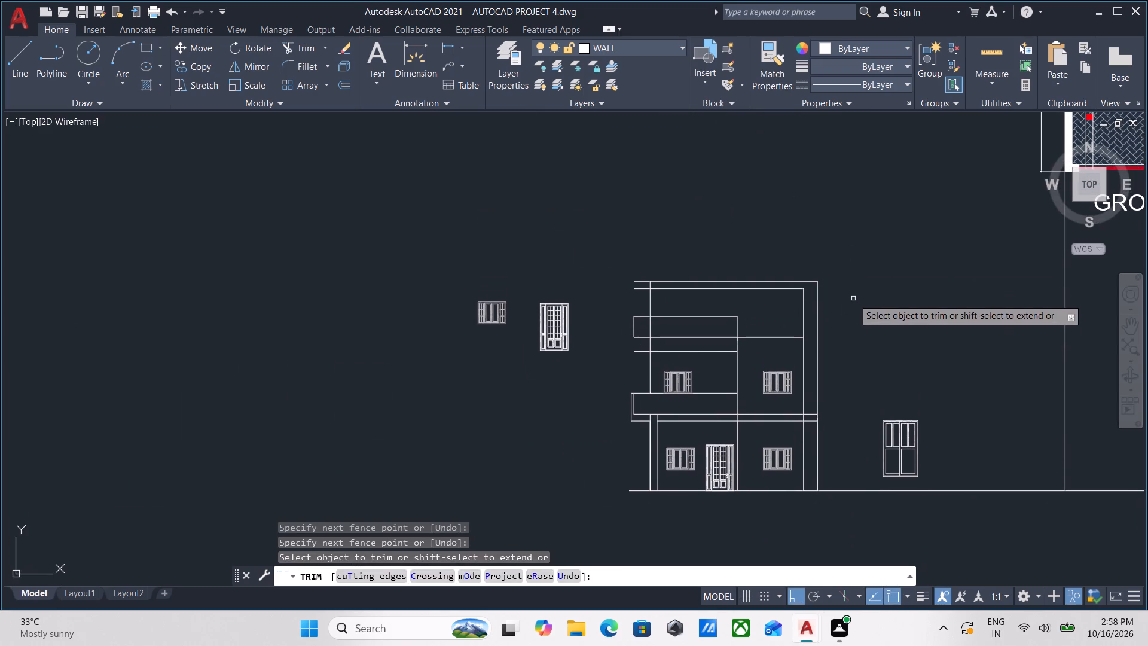
{"action": "middle_click_drag", "start_coordinate": [854, 365], "coordinate": [851, 328]}
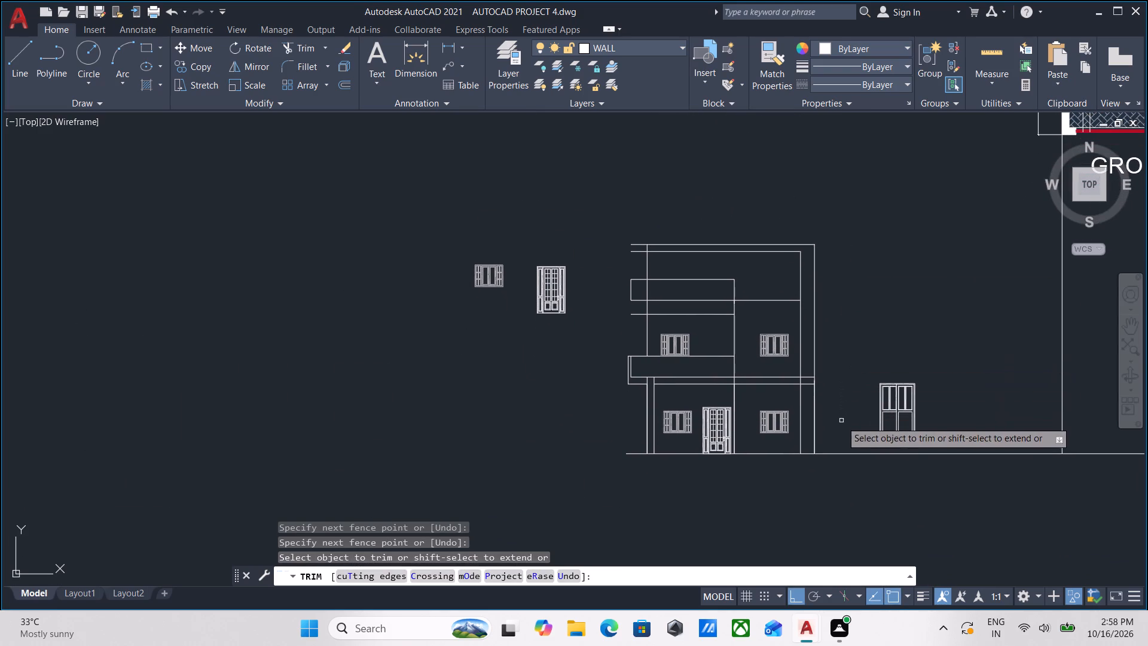
{"action": "scroll", "coordinate": [810, 472], "scroll_direction": "up", "scroll_amount": 1}
{"action": "scroll", "coordinate": [763, 348], "scroll_direction": "up", "scroll_amount": 1}
{"action": "middle_click_drag", "start_coordinate": [763, 348], "coordinate": [759, 367]}
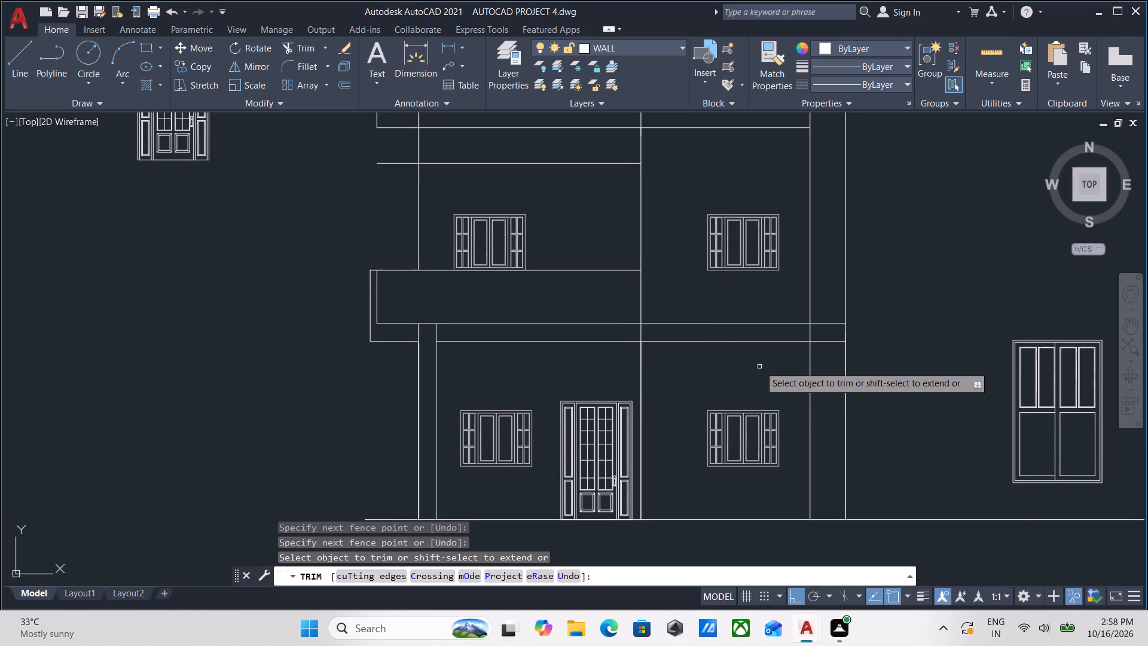
{"action": "middle_click_drag", "start_coordinate": [761, 362], "coordinate": [754, 391]}
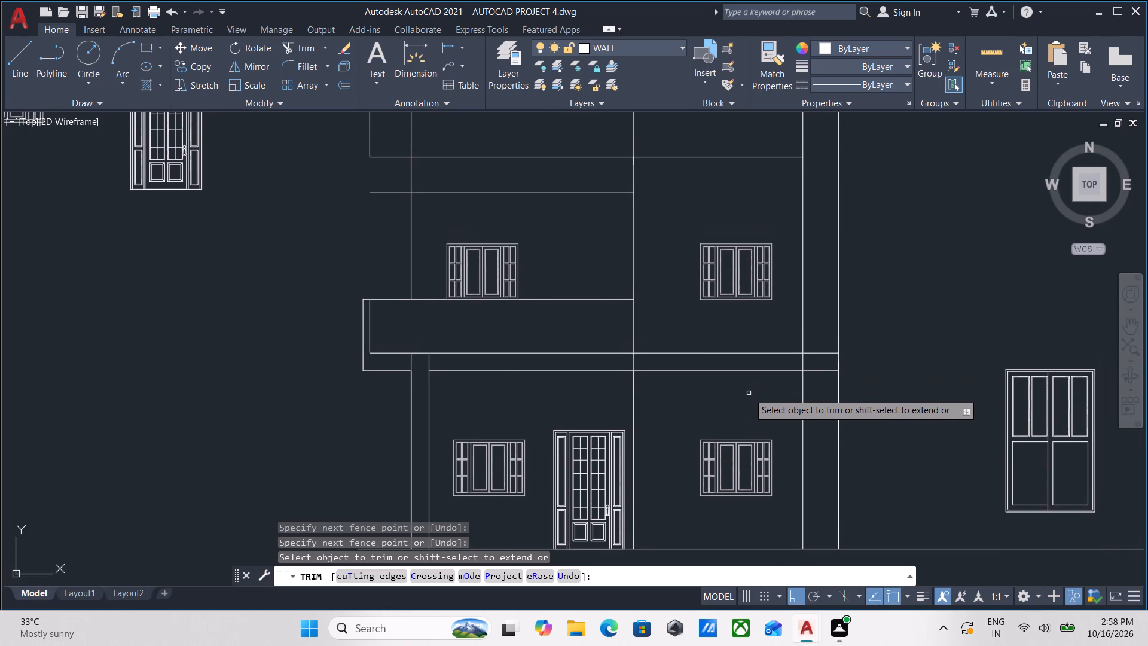
{"action": "middle_click_drag", "start_coordinate": [750, 391], "coordinate": [746, 408]}
{"action": "middle_click_drag", "start_coordinate": [665, 234], "coordinate": [699, 300]}
{"action": "middle_click_drag", "start_coordinate": [690, 292], "coordinate": [735, 294]}
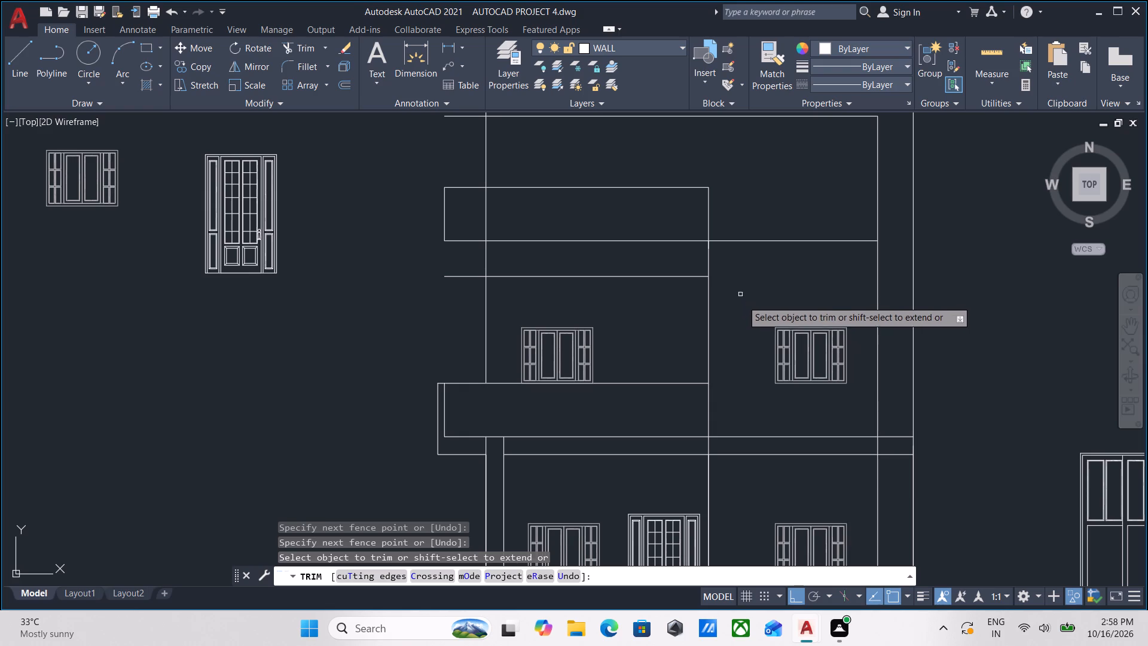
{"action": "middle_click_drag", "start_coordinate": [731, 337], "coordinate": [746, 282]}
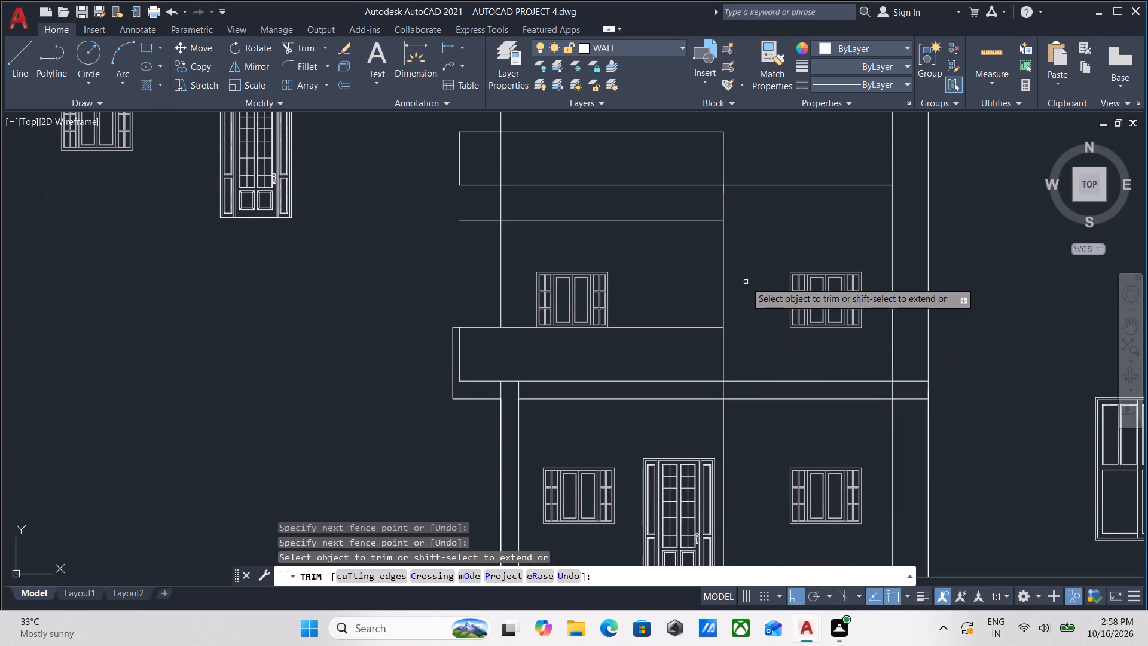
{"action": "middle_click_drag", "start_coordinate": [748, 285], "coordinate": [773, 263]}
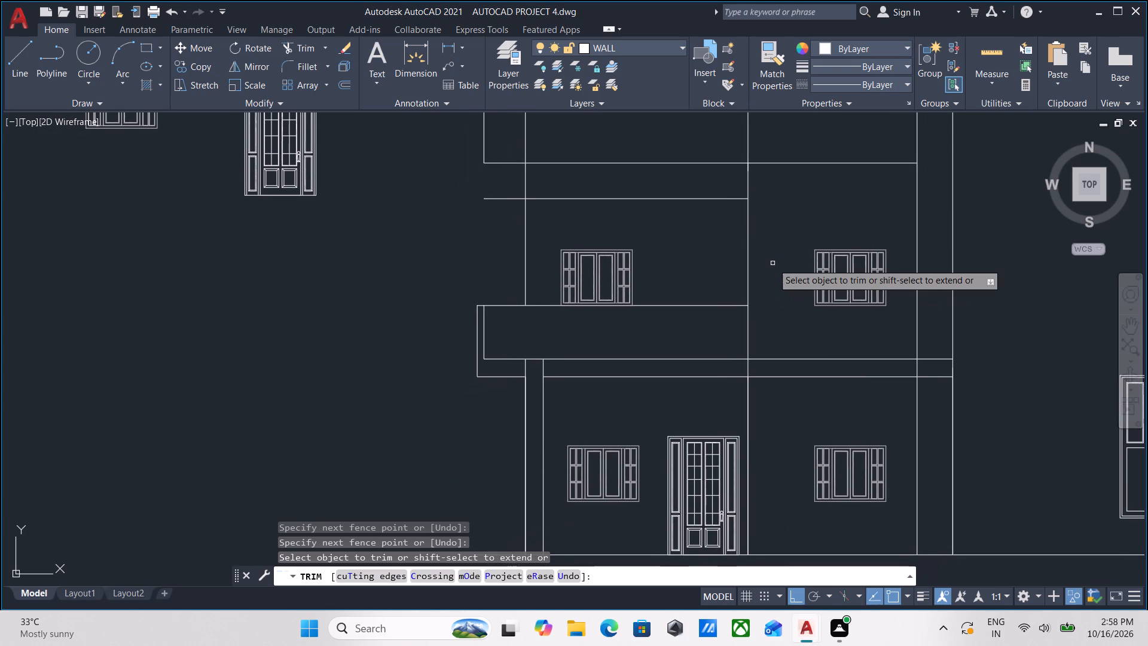
{"action": "scroll", "coordinate": [772, 264], "scroll_direction": "down", "scroll_amount": 1}
{"action": "middle_click_drag", "start_coordinate": [772, 264], "coordinate": [763, 308]}
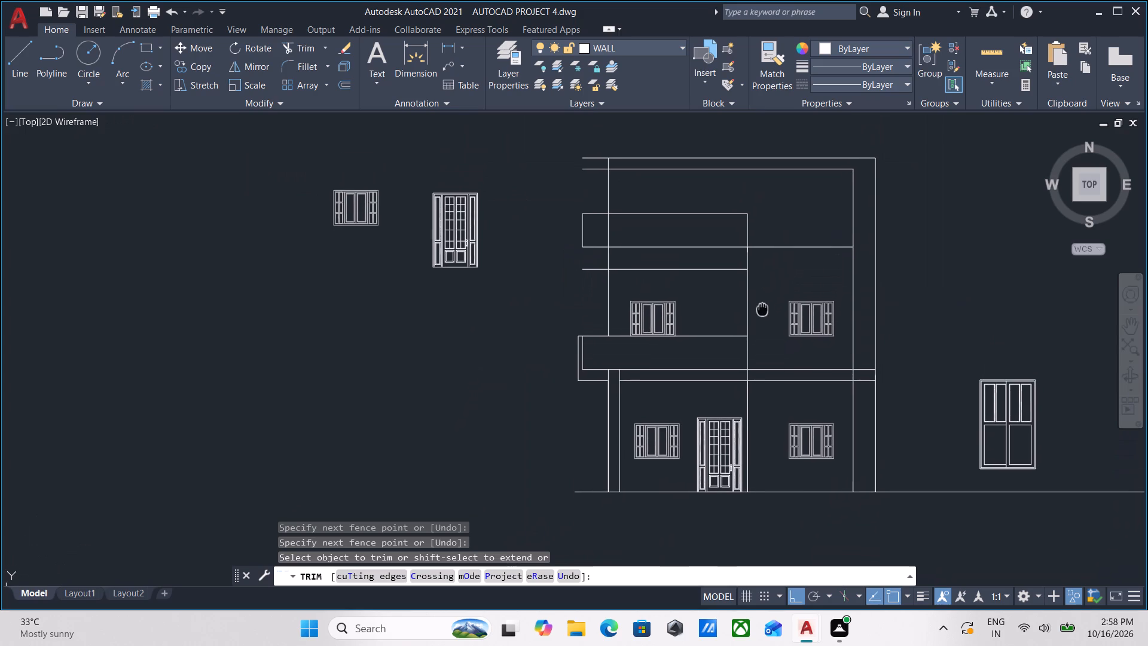
{"action": "middle_click_drag", "start_coordinate": [763, 308], "coordinate": [767, 296]}
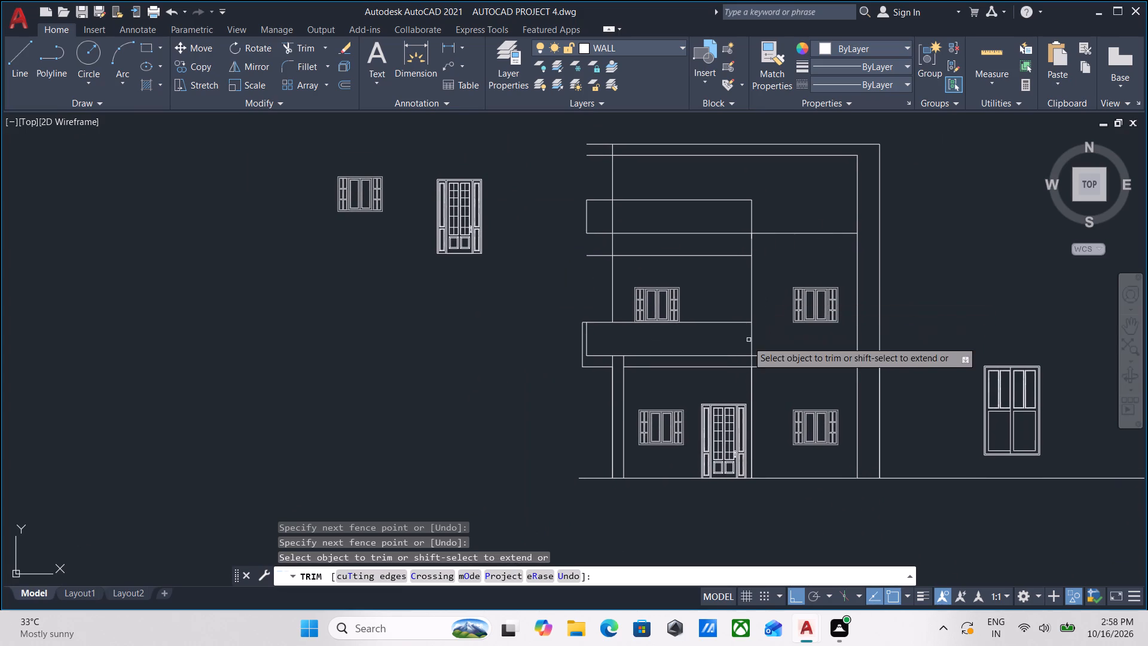
{"action": "scroll", "coordinate": [753, 321], "scroll_direction": "up", "scroll_amount": 1}
{"action": "middle_click_drag", "start_coordinate": [774, 277], "coordinate": [774, 304]}
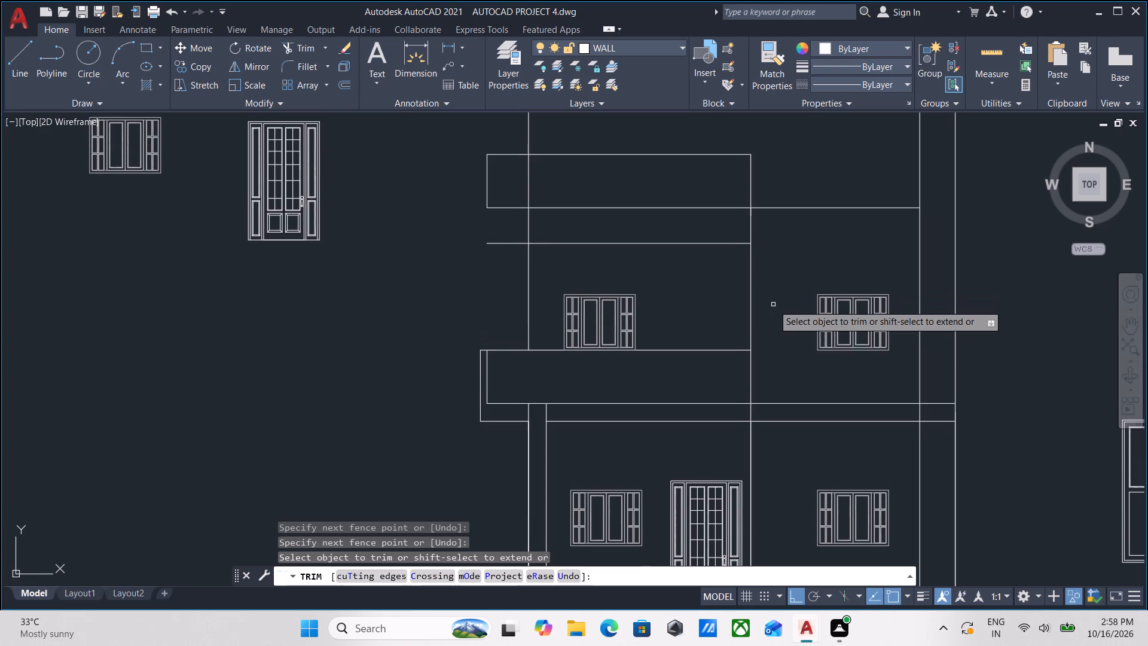
{"action": "middle_click_drag", "start_coordinate": [773, 304], "coordinate": [777, 298]}
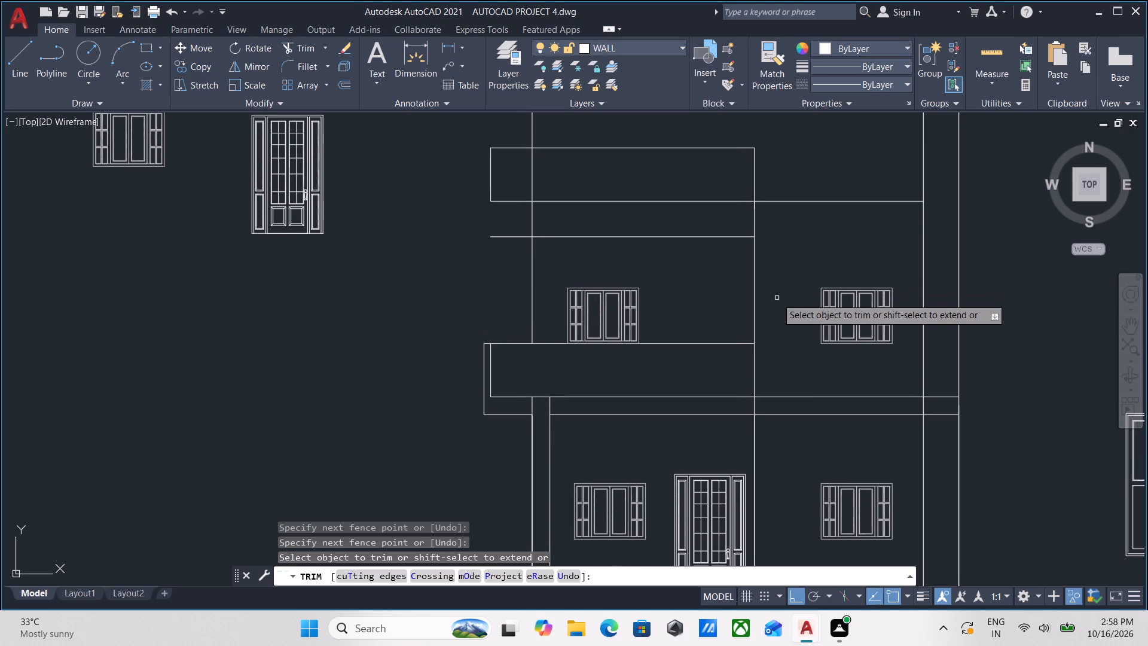
{"action": "middle_click_drag", "start_coordinate": [777, 298], "coordinate": [786, 284]}
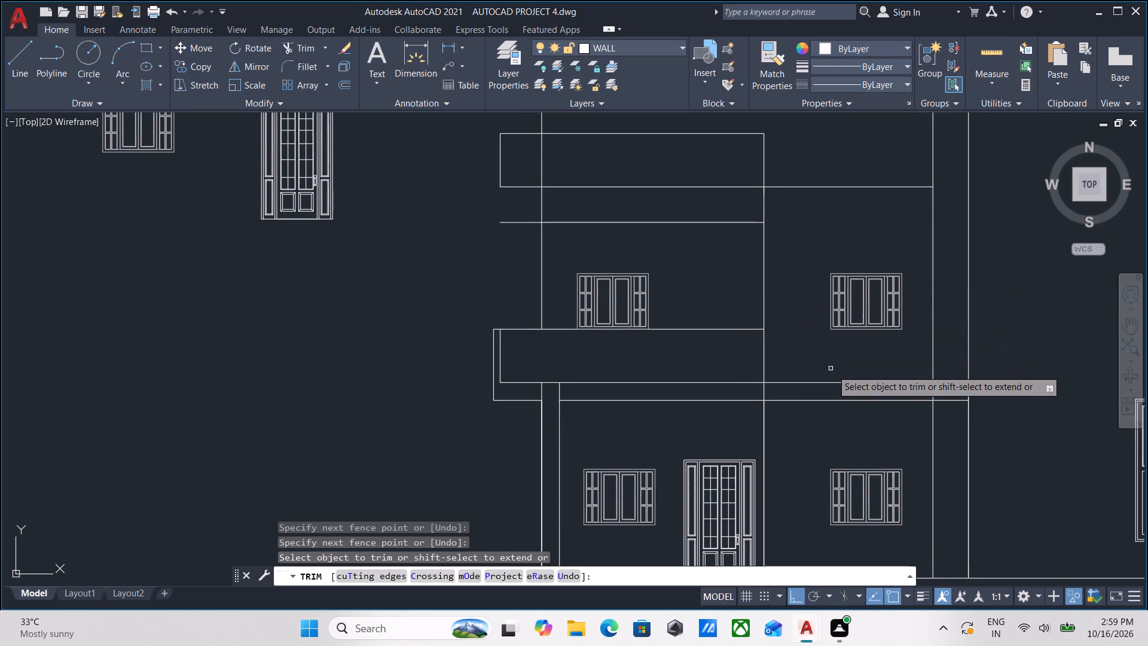
{"action": "scroll", "coordinate": [941, 413], "scroll_direction": "down", "scroll_amount": 1}
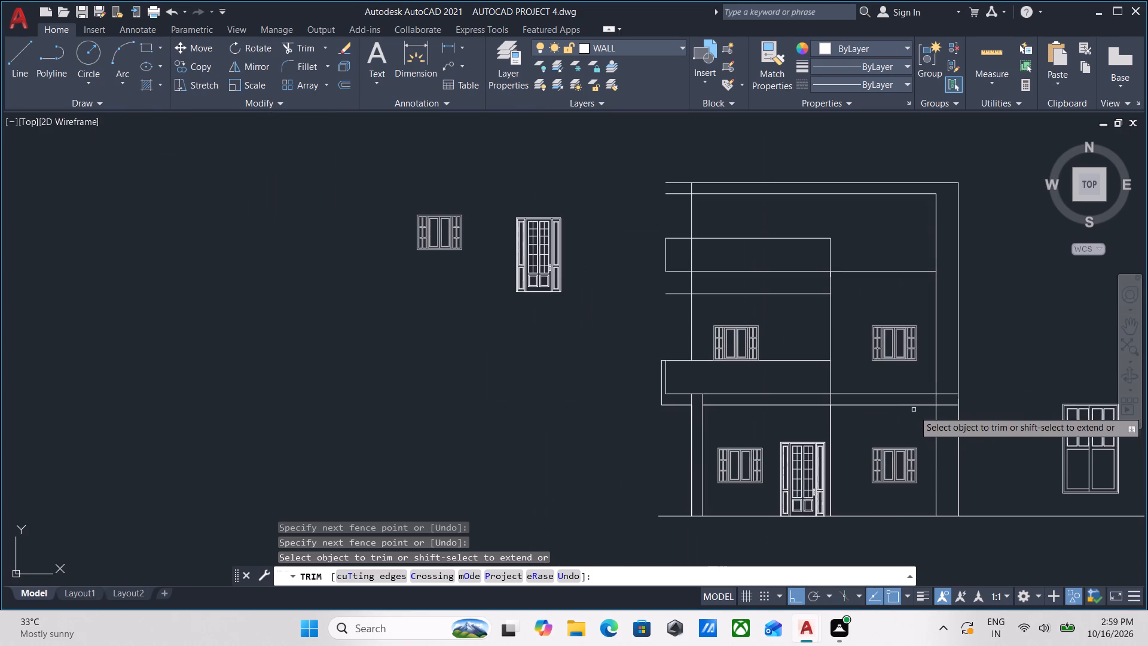
{"action": "middle_click_drag", "start_coordinate": [908, 420], "coordinate": [847, 388]}
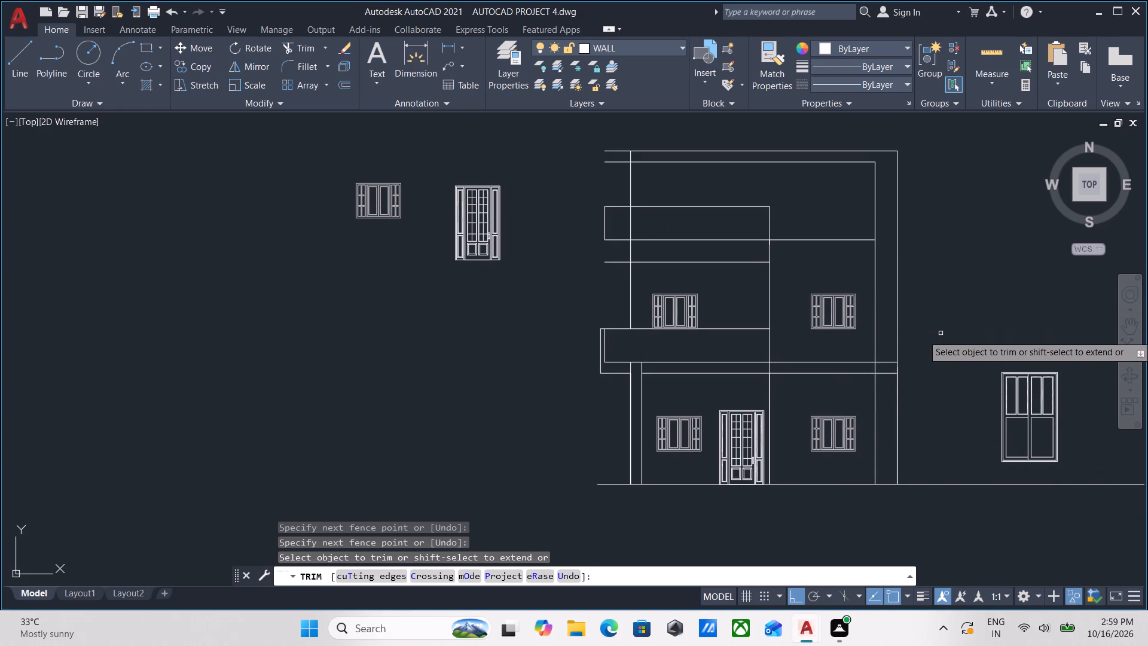
Trim the 2' offset line between the two floor slab lines, and the upper slab line between that offset line and the right wall line.
{"action": "scroll", "coordinate": [906, 415], "scroll_direction": "up", "scroll_amount": 1}
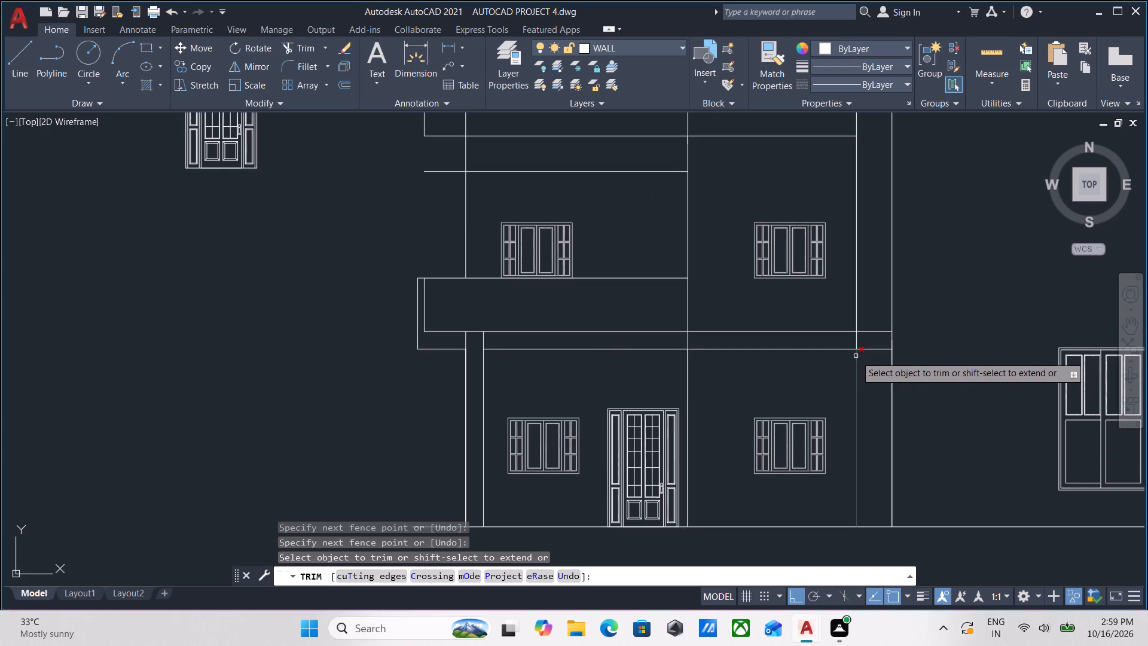
{"action": "left_click", "coordinate": [848, 342]}
{"action": "left_click", "coordinate": [872, 337]}
{"action": "left_click", "coordinate": [870, 340]}
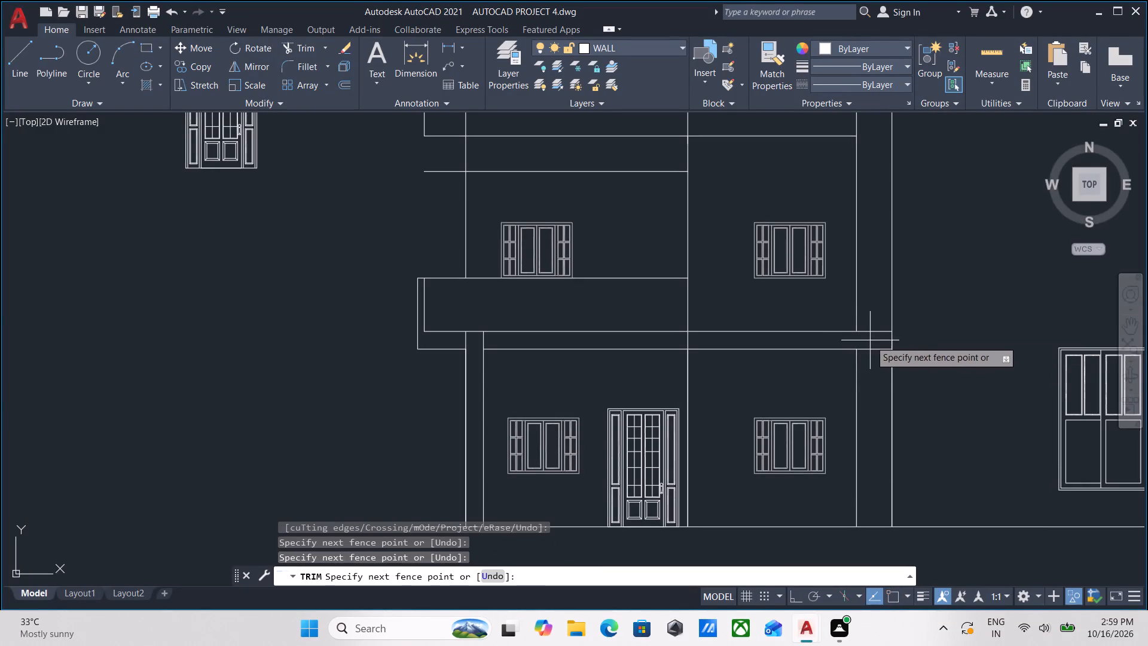
{"action": "left_click", "coordinate": [869, 304]}
{"action": "scroll", "coordinate": [915, 318], "scroll_direction": "down", "scroll_amount": 1}
{"action": "middle_click_drag", "start_coordinate": [915, 322], "coordinate": [899, 355]}
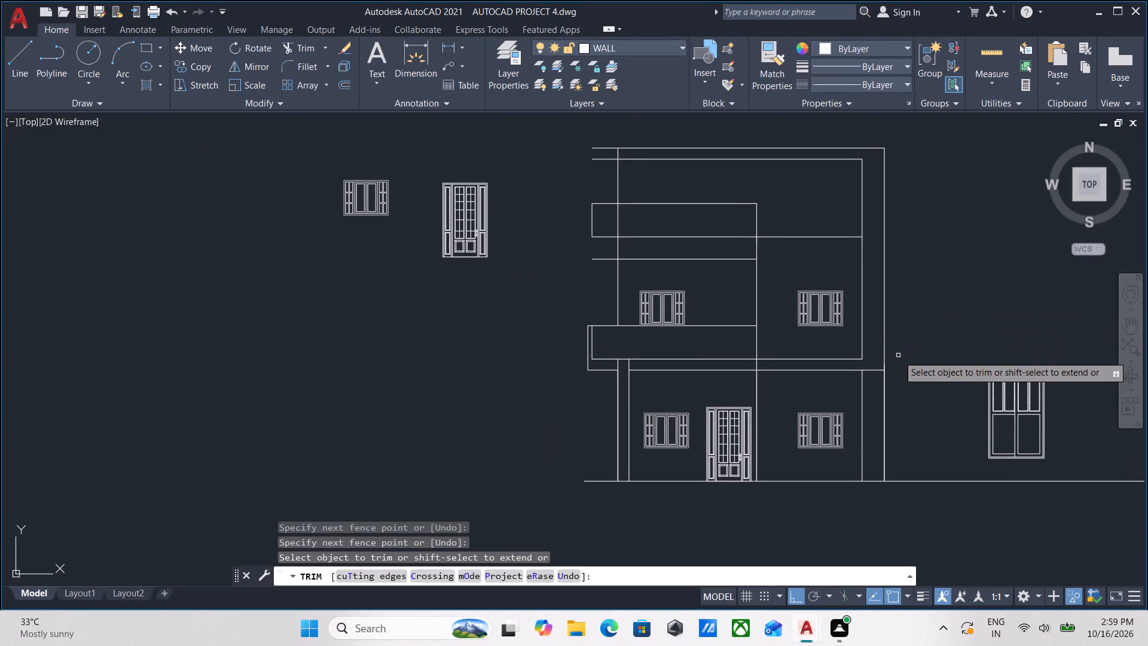
Trim the remaining 2' offset line below the floor slab, between the slab and the ground line.
{"action": "scroll", "coordinate": [869, 431], "scroll_direction": "up", "scroll_amount": 2}
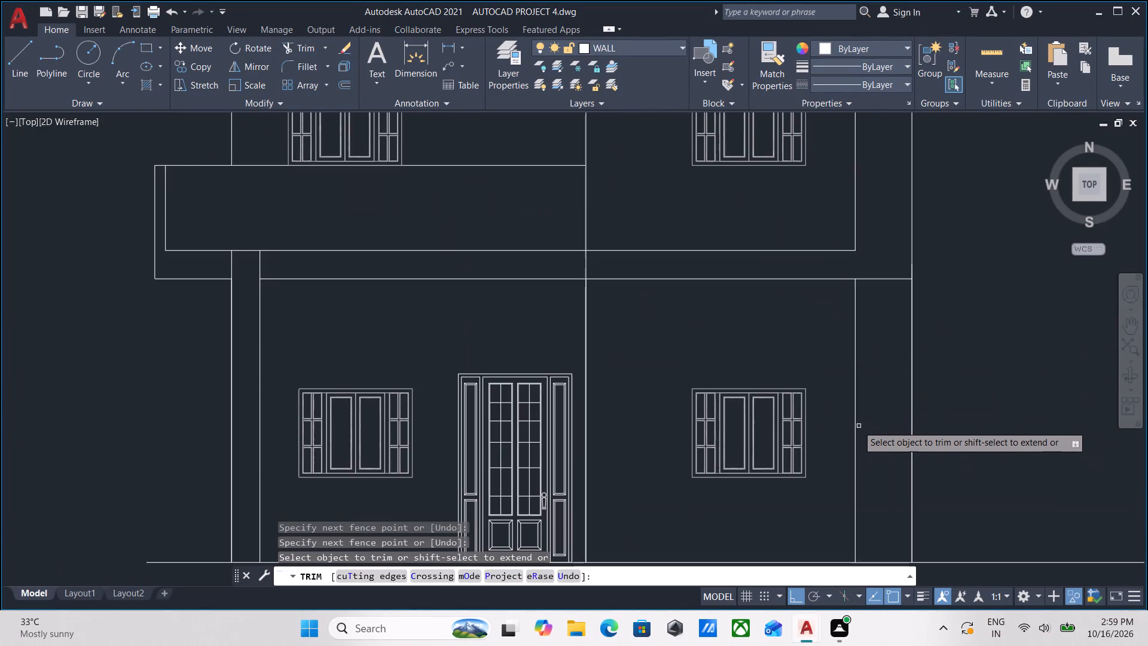
{"action": "left_click", "coordinate": [869, 355]}
{"action": "left_click", "coordinate": [820, 335]}
{"action": "scroll", "coordinate": [871, 346], "scroll_direction": "down", "scroll_amount": 3}
{"action": "middle_click_drag", "start_coordinate": [926, 350], "coordinate": [857, 396]}
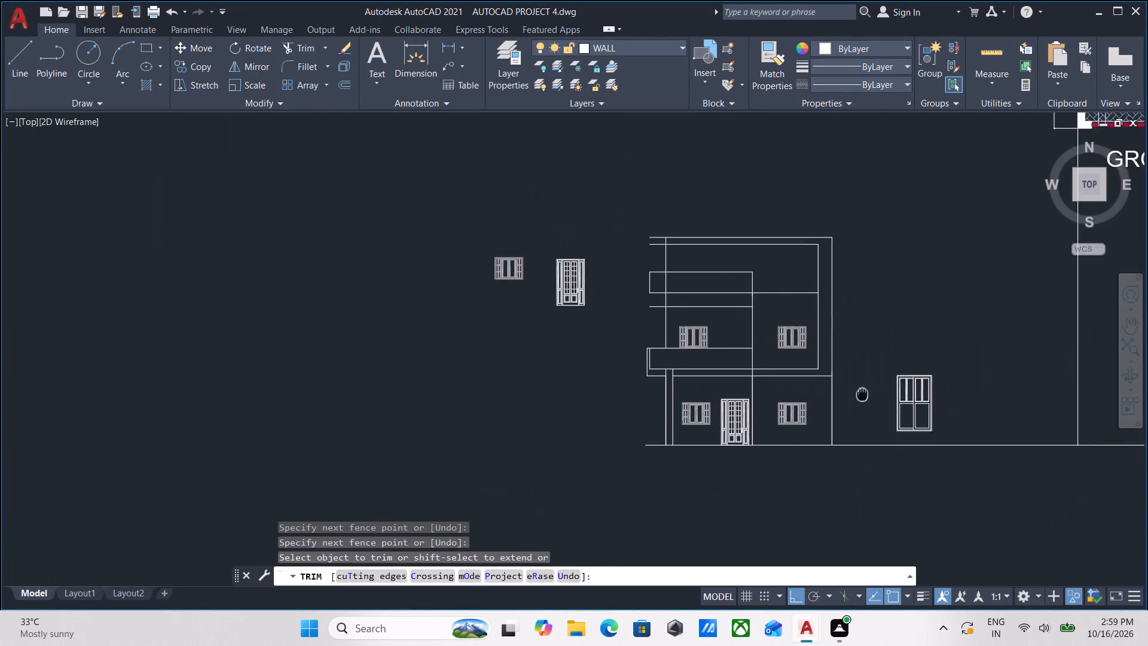
{"action": "middle_click_drag", "start_coordinate": [857, 396], "coordinate": [802, 405]}
{"action": "scroll", "coordinate": [784, 358], "scroll_direction": "up", "scroll_amount": 1}
{"action": "middle_click_drag", "start_coordinate": [783, 350], "coordinate": [802, 274]}
{"action": "middle_click_drag", "start_coordinate": [828, 273], "coordinate": [845, 270]}
{"action": "middle_click_drag", "start_coordinate": [850, 265], "coordinate": [866, 304]}
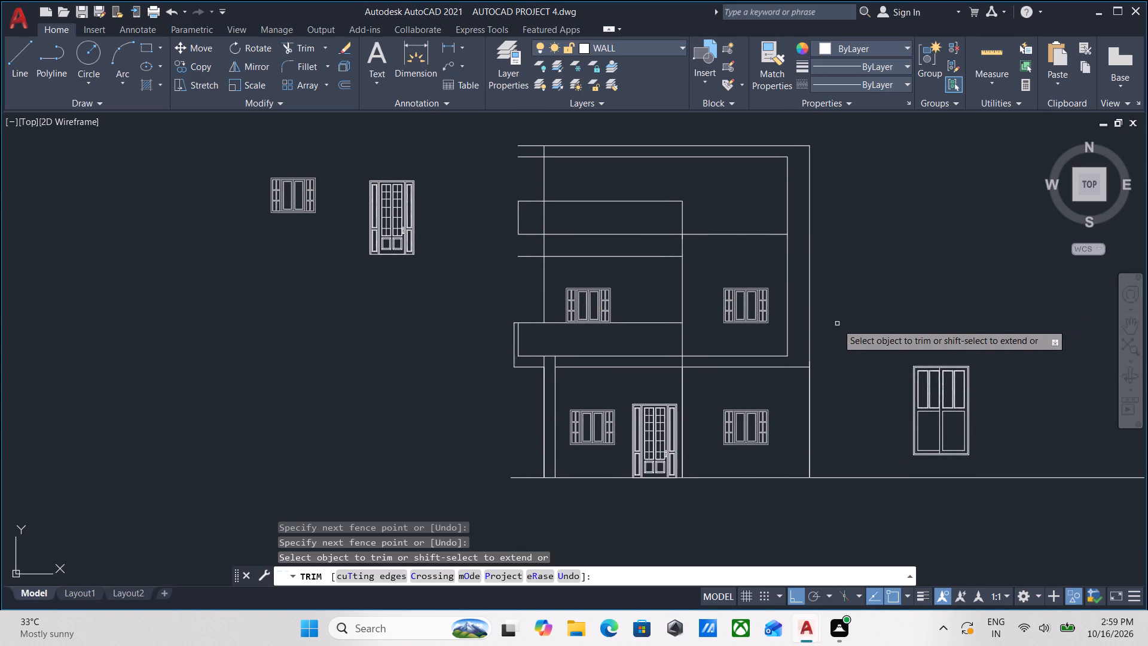
{"action": "key", "text": "Escape"}
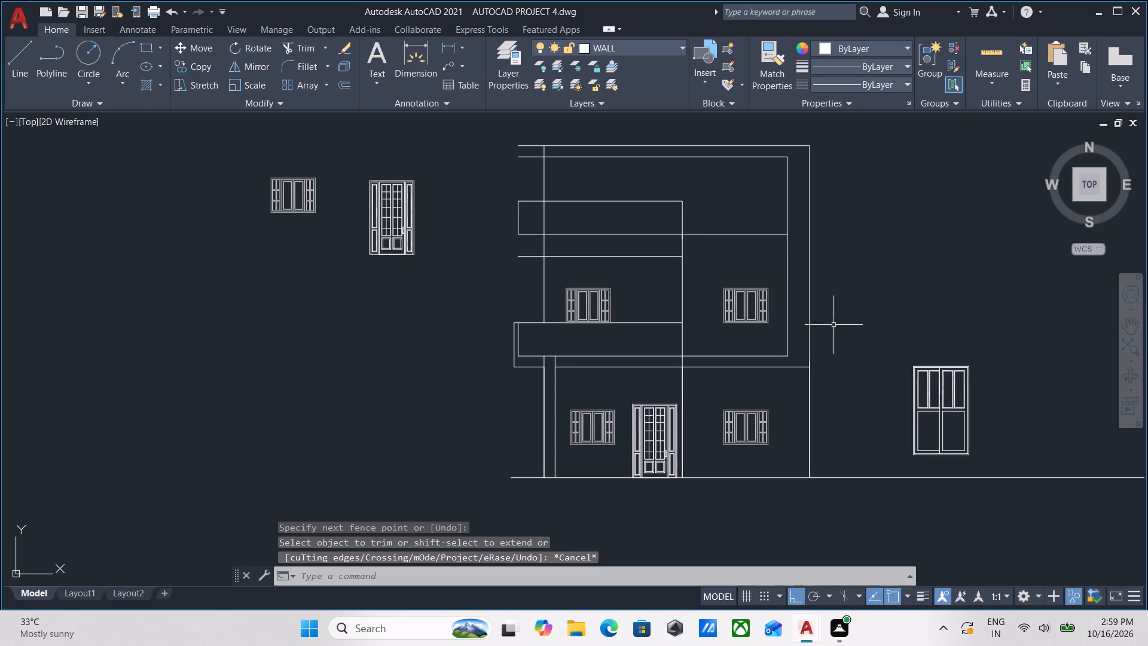
Draw the sunshade's left end from the right-hand upper-floor window's top-left corner: about 6" outward to the left, then about 6" up.
{"action": "scroll", "coordinate": [687, 325], "scroll_direction": "up", "scroll_amount": 2}
{"action": "middle_click_drag", "start_coordinate": [694, 324], "coordinate": [692, 382]}
{"action": "key", "text": "l"}
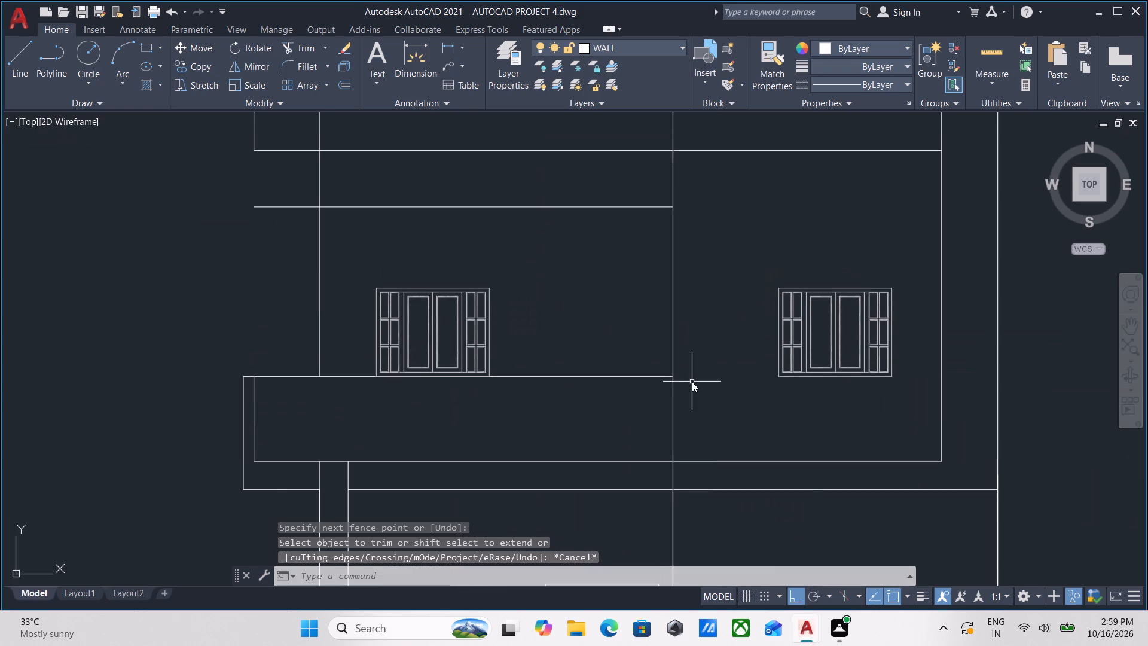
{"action": "key", "text": "Return"}
{"action": "scroll", "coordinate": [756, 306], "scroll_direction": "up", "scroll_amount": 2}
{"action": "middle_click_drag", "start_coordinate": [752, 309], "coordinate": [640, 382]}
{"action": "scroll", "coordinate": [729, 356], "scroll_direction": "up", "scroll_amount": 1}
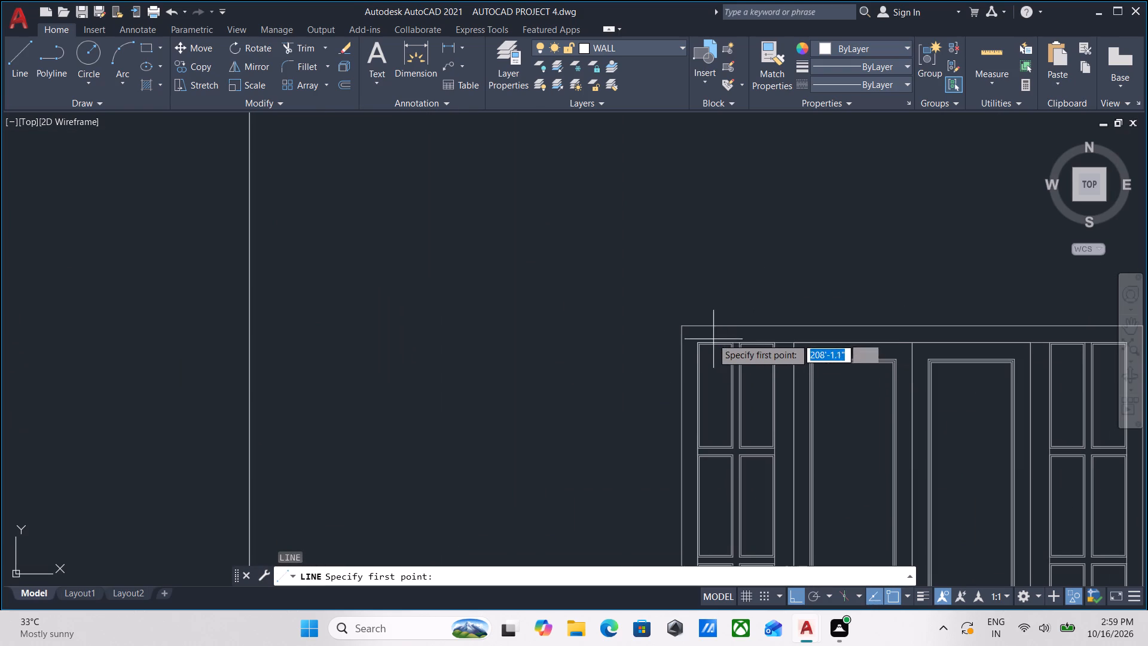
{"action": "left_click", "coordinate": [682, 327]}
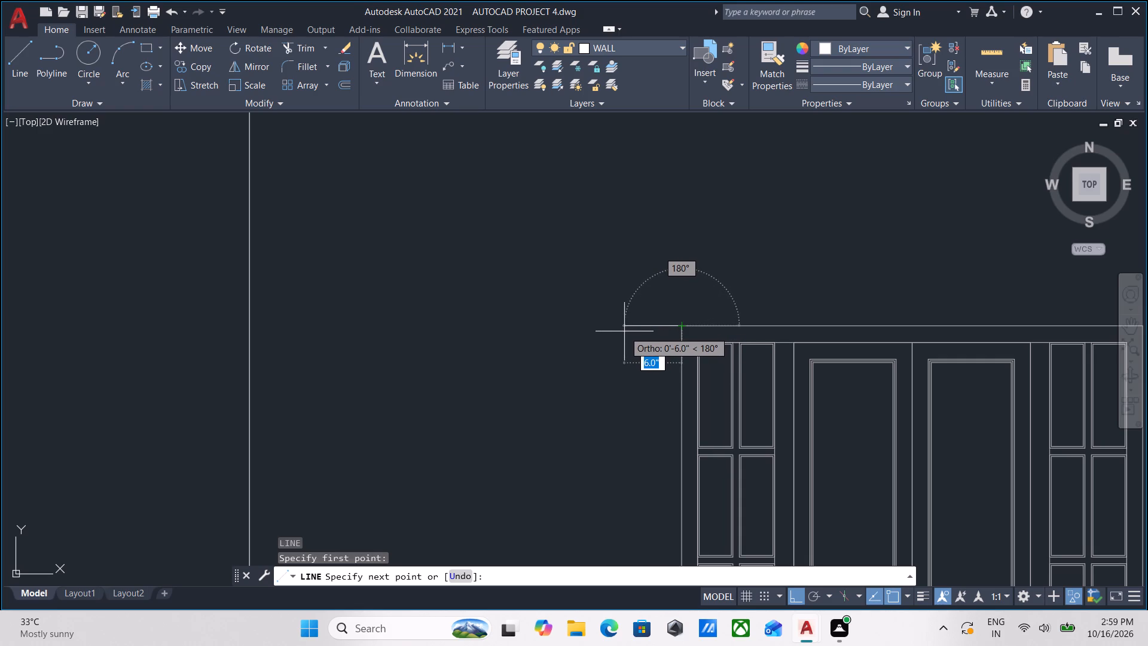
{"action": "left_click", "coordinate": [624, 331]}
{"action": "middle_click_drag", "start_coordinate": [628, 255], "coordinate": [616, 296]}
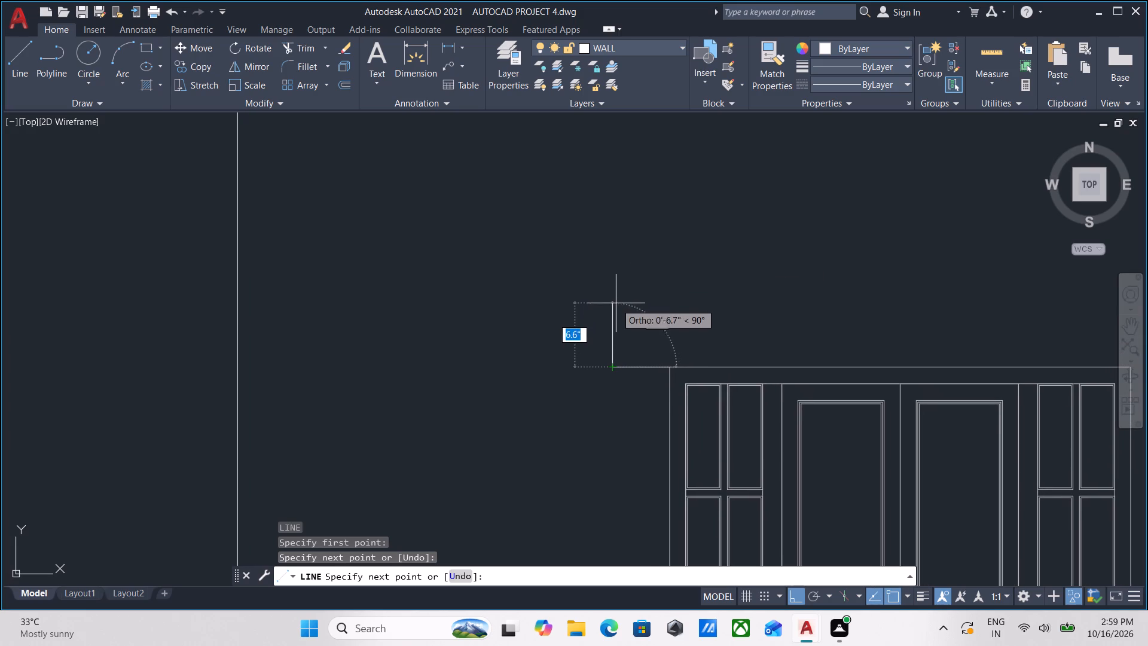
{"action": "left_click", "coordinate": [616, 310]}
{"action": "middle_click_drag", "start_coordinate": [773, 315], "coordinate": [604, 305]}
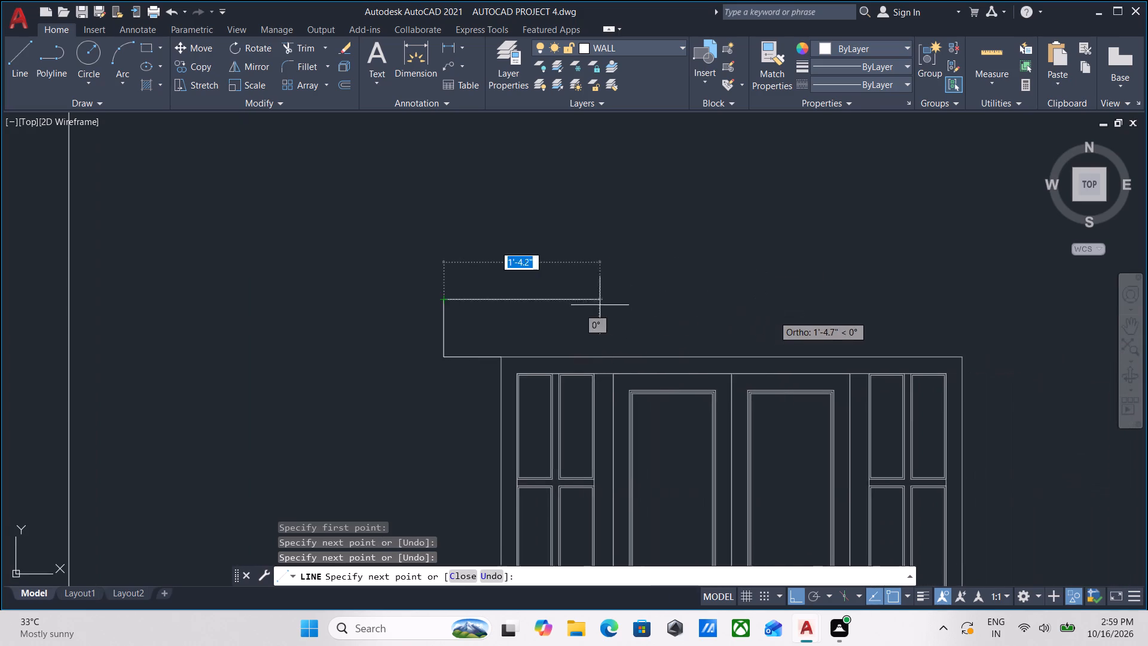
{"action": "scroll", "coordinate": [889, 320], "scroll_direction": "down", "scroll_amount": 1}
{"action": "middle_click_drag", "start_coordinate": [890, 319], "coordinate": [734, 291]}
{"action": "scroll", "coordinate": [841, 284], "scroll_direction": "down", "scroll_amount": 1}
{"action": "scroll", "coordinate": [822, 284], "scroll_direction": "up", "scroll_amount": 2}
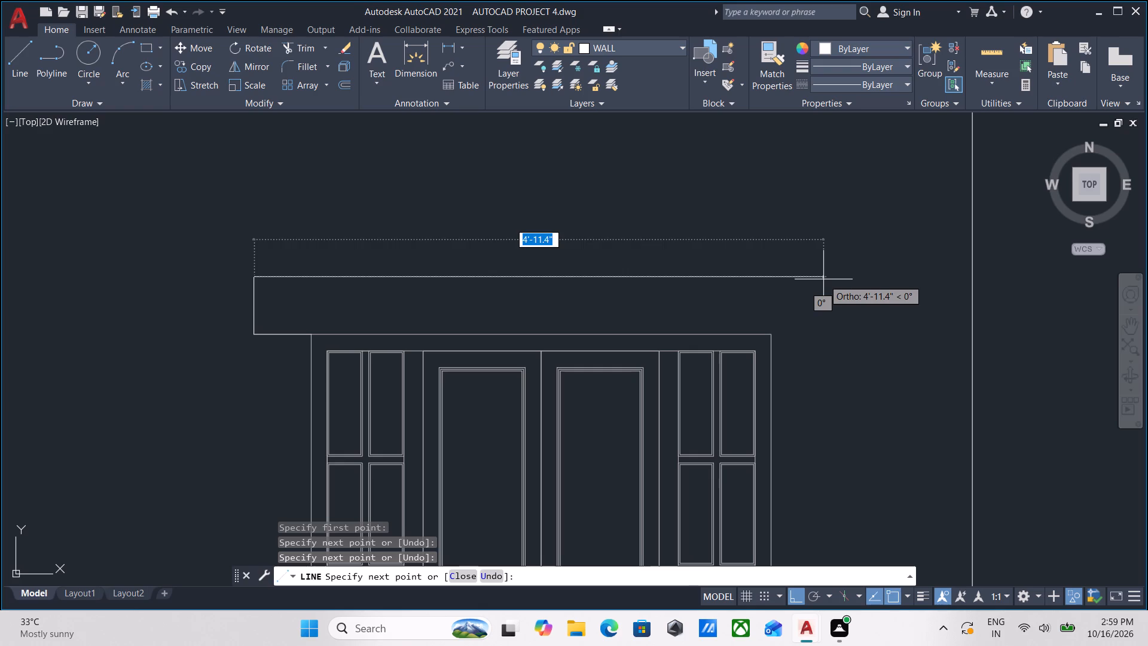
{"action": "key", "text": "Escape"}
Draw the sunshade's right end from the window's top-right corner, about 5" outward and 6" up, then its top edge back to the left end.
{"action": "key", "text": "l"}
{"action": "key", "text": "Return"}
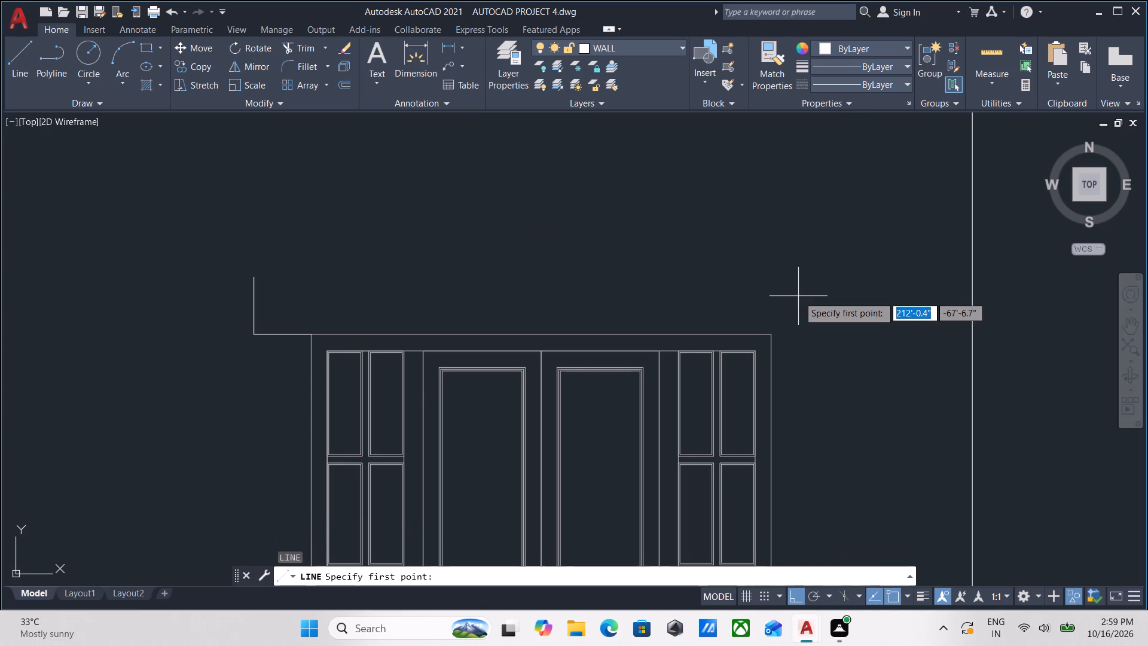
{"action": "scroll", "coordinate": [774, 327], "scroll_direction": "up", "scroll_amount": 1}
{"action": "left_click", "coordinate": [769, 341]}
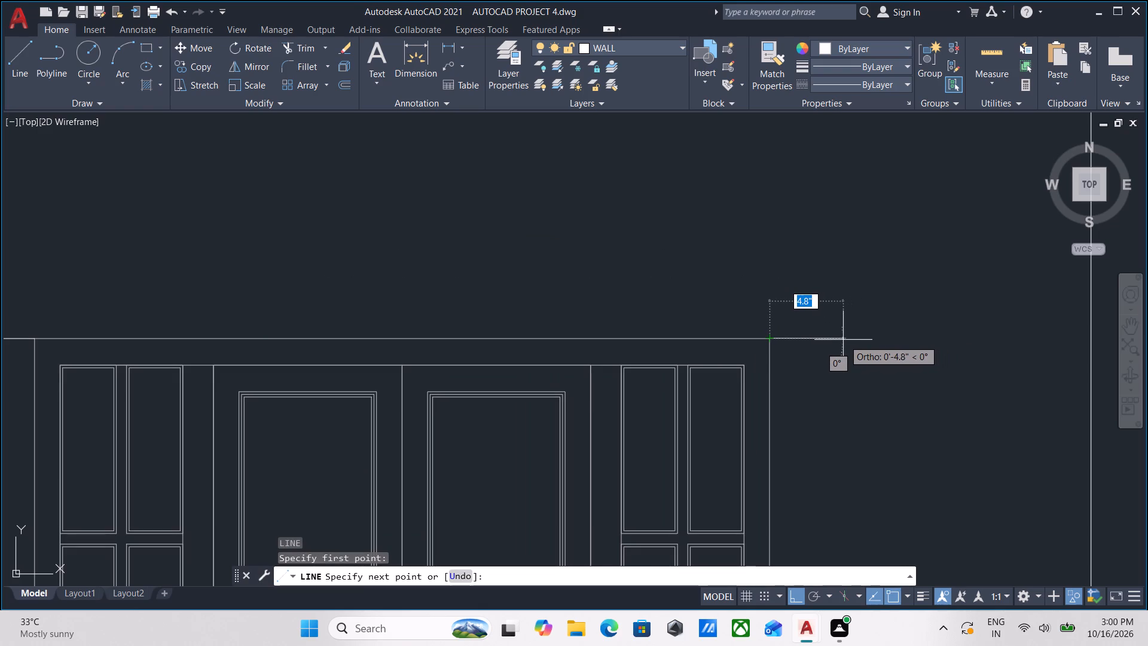
{"action": "left_click", "coordinate": [845, 340]}
{"action": "middle_click_drag", "start_coordinate": [843, 259], "coordinate": [865, 316]}
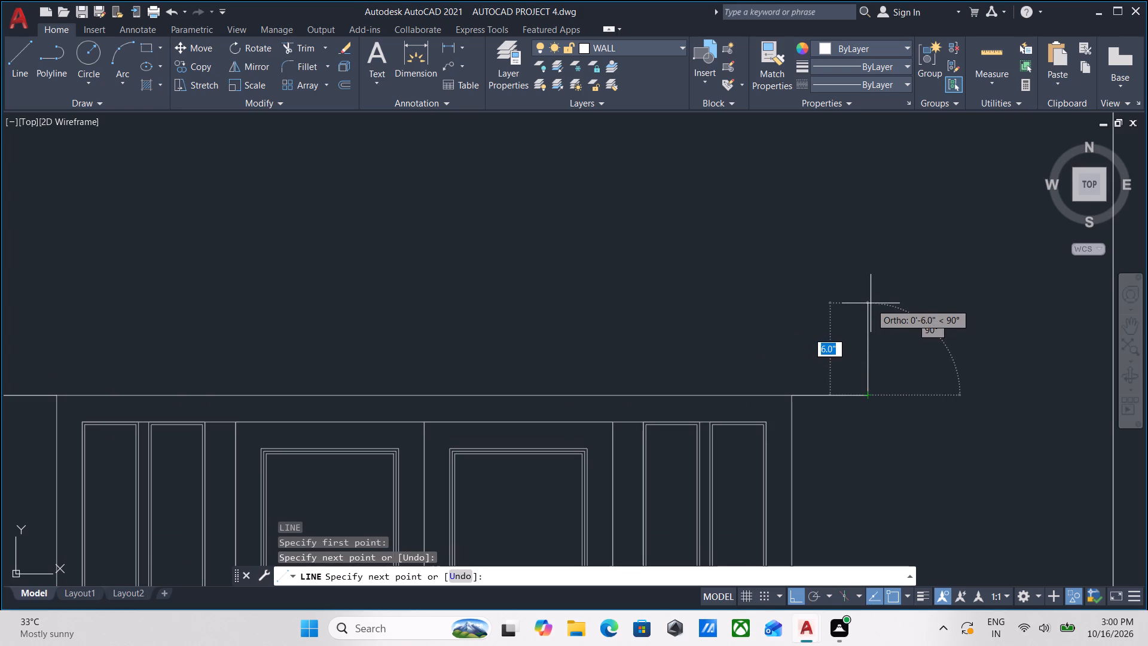
{"action": "left_click", "coordinate": [871, 303]}
{"action": "middle_click_drag", "start_coordinate": [651, 281], "coordinate": [903, 290]}
{"action": "middle_click_drag", "start_coordinate": [610, 288], "coordinate": [815, 284]}
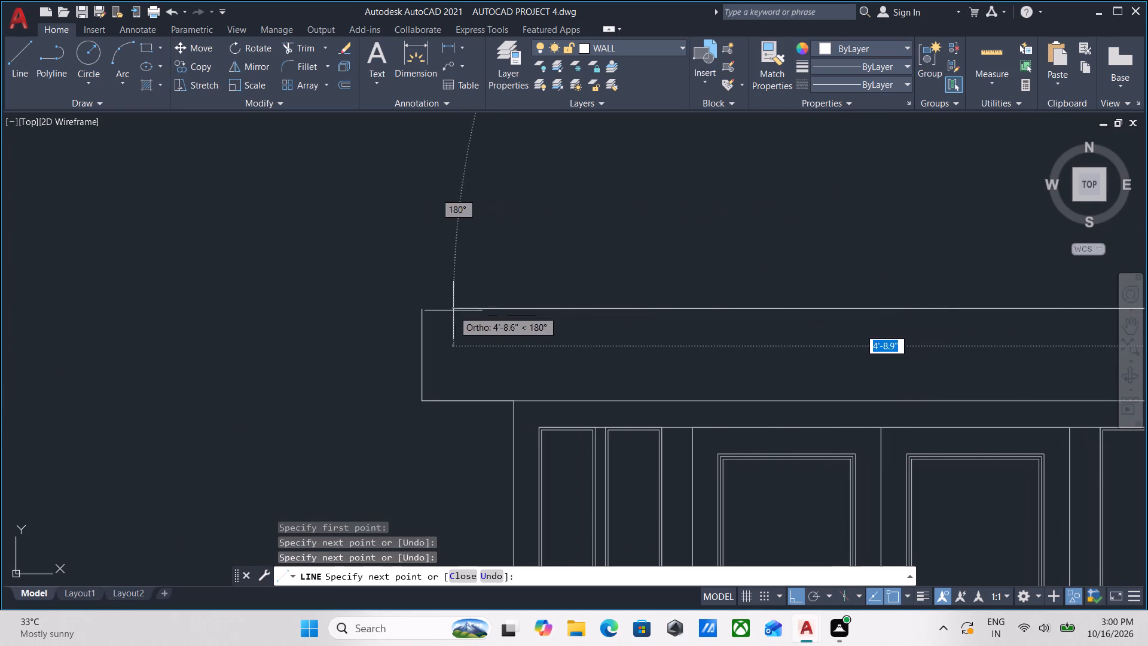
{"action": "left_click", "coordinate": [418, 307]}
{"action": "scroll", "coordinate": [418, 307], "scroll_direction": "down", "scroll_amount": 2}
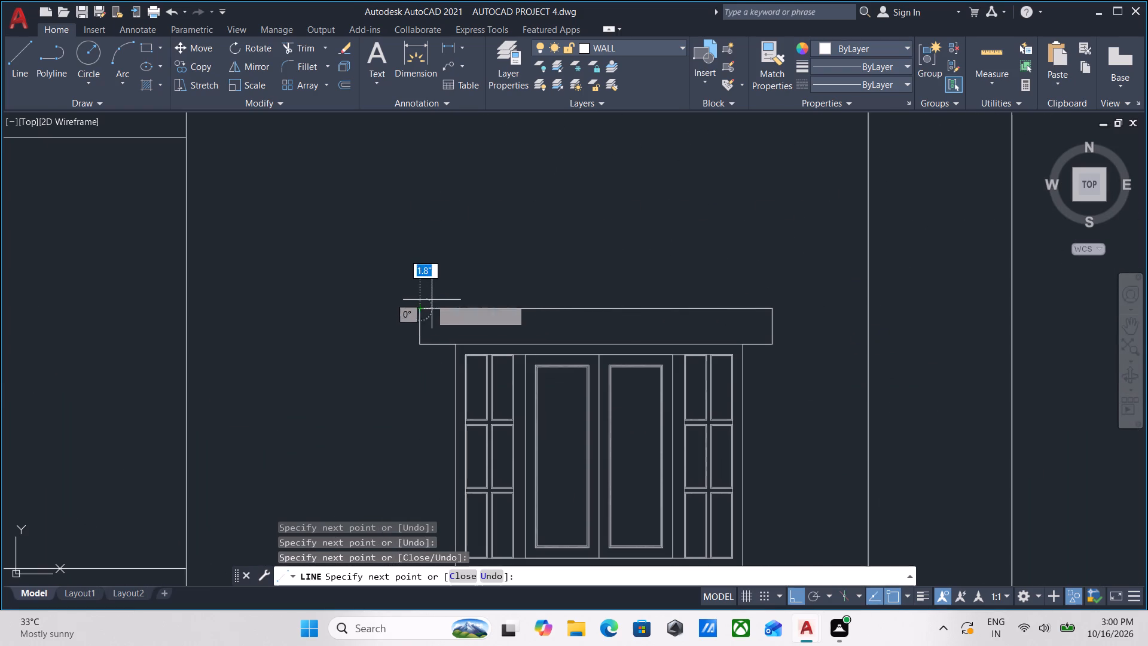
{"action": "key", "text": "Escape"}
Examine the new window sunshade up close and against the surrounding walls, slabs and windows of the elevation.
{"action": "scroll", "coordinate": [435, 297], "scroll_direction": "down", "scroll_amount": 2}
{"action": "middle_click_drag", "start_coordinate": [435, 297], "coordinate": [538, 260]}
{"action": "scroll", "coordinate": [612, 251], "scroll_direction": "down", "scroll_amount": 1}
{"action": "middle_click_drag", "start_coordinate": [612, 251], "coordinate": [629, 217]}
{"action": "scroll", "coordinate": [591, 288], "scroll_direction": "down", "scroll_amount": 1}
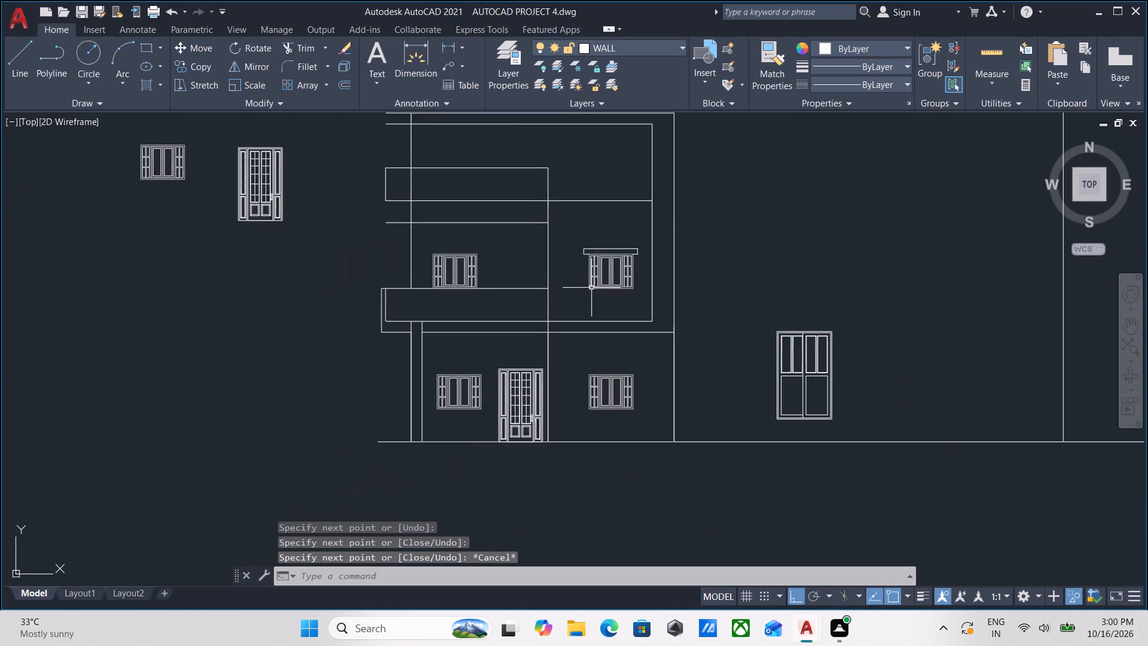
{"action": "middle_click_drag", "start_coordinate": [591, 288], "coordinate": [610, 269]}
{"action": "middle_click_drag", "start_coordinate": [610, 269], "coordinate": [594, 291]}
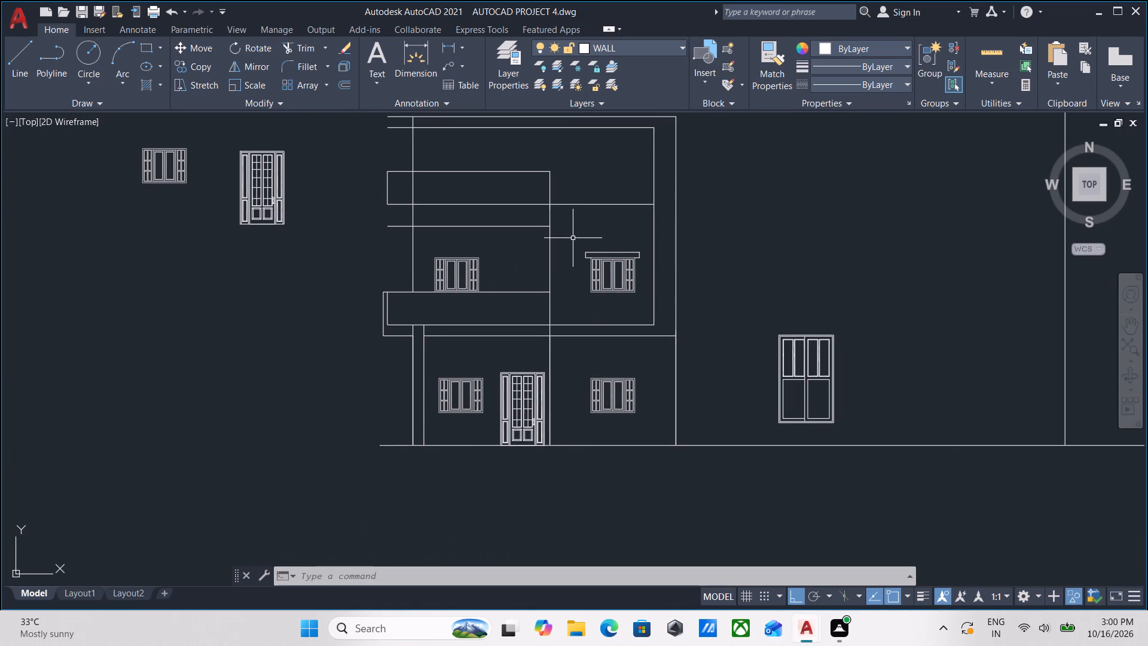
{"action": "scroll", "coordinate": [642, 288], "scroll_direction": "up", "scroll_amount": 2}
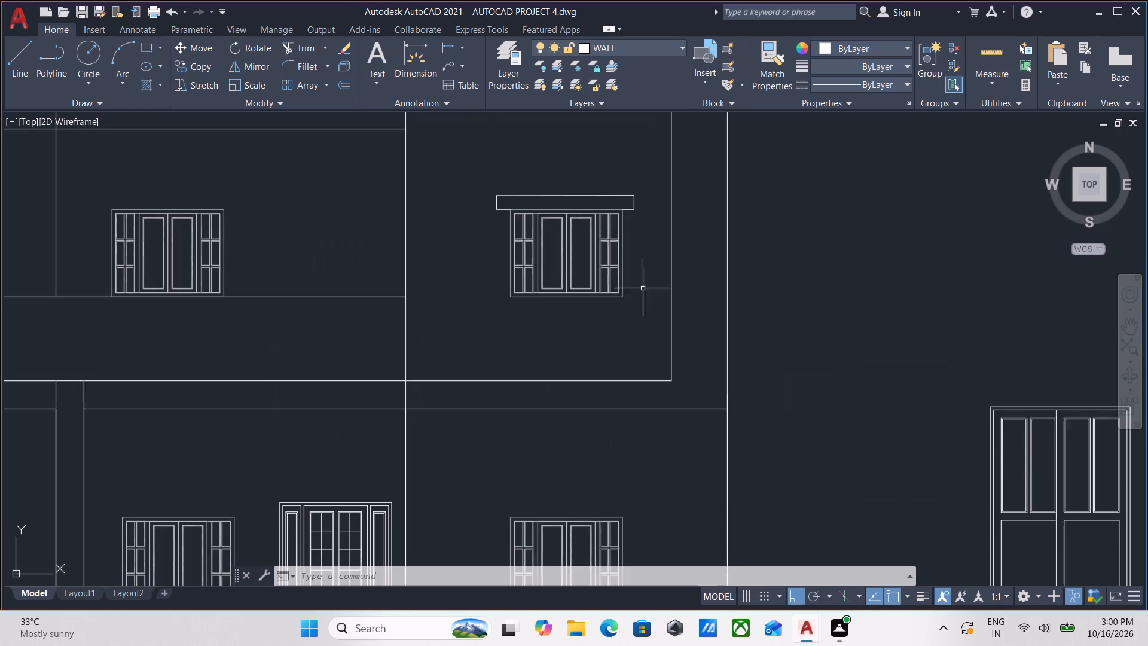
{"action": "scroll", "coordinate": [519, 295], "scroll_direction": "up", "scroll_amount": 1}
{"action": "middle_click_drag", "start_coordinate": [488, 295], "coordinate": [521, 389]}
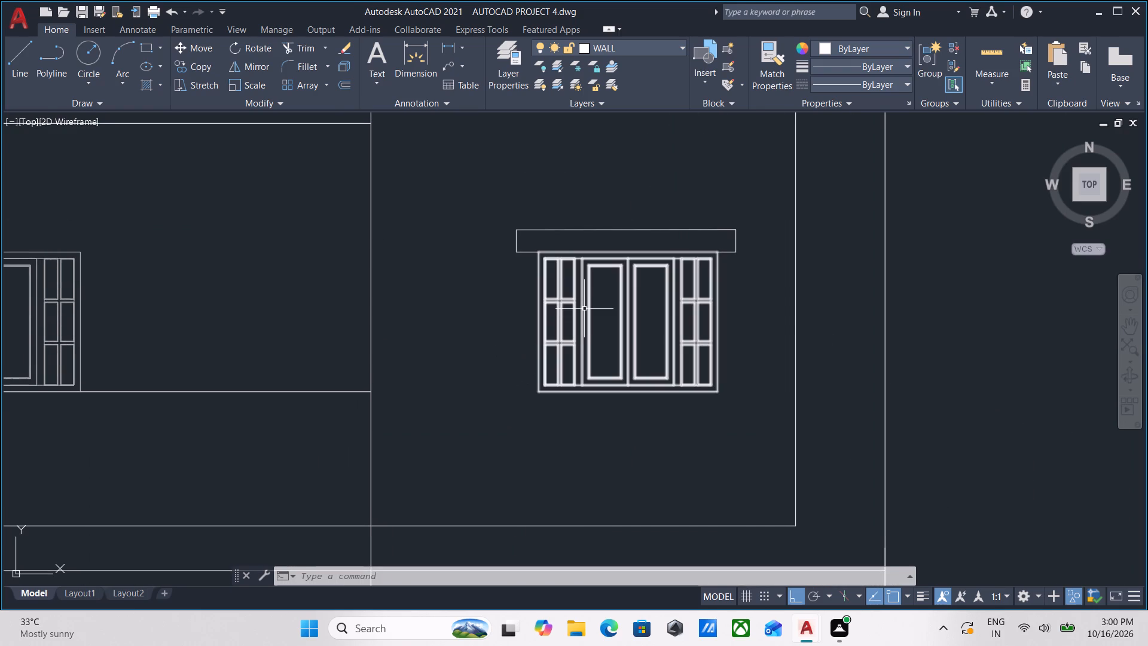
{"action": "middle_click_drag", "start_coordinate": [585, 308], "coordinate": [594, 351]}
{"action": "middle_click_drag", "start_coordinate": [590, 397], "coordinate": [620, 337]}
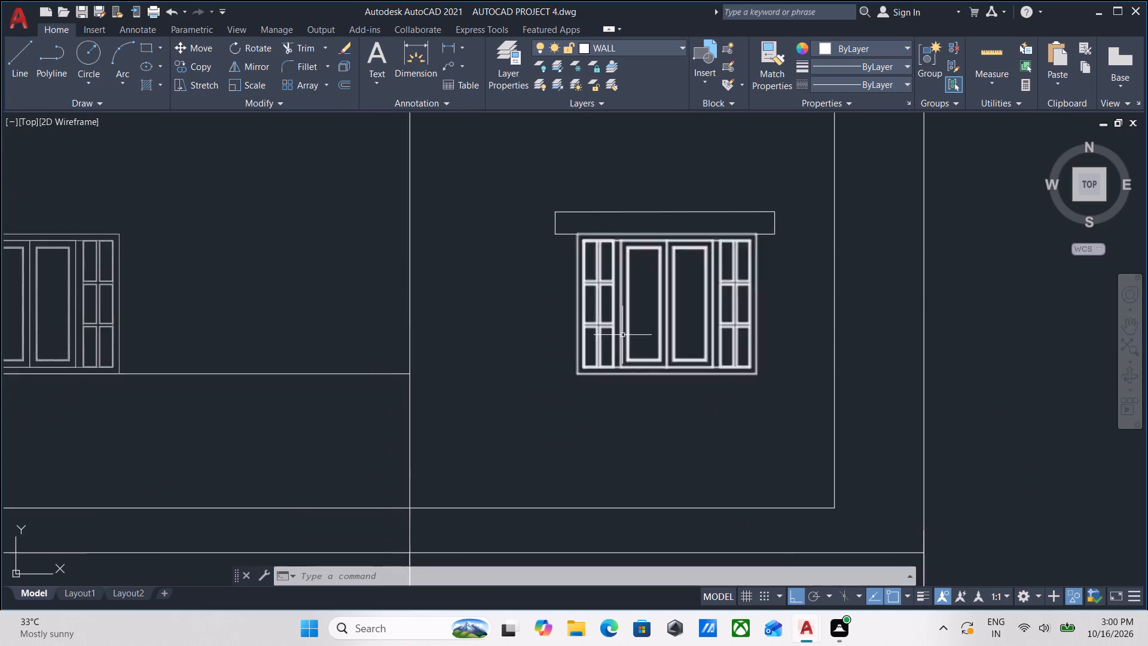
{"action": "scroll", "coordinate": [536, 386], "scroll_direction": "down", "scroll_amount": 1}
{"action": "middle_click_drag", "start_coordinate": [536, 386], "coordinate": [649, 410]}
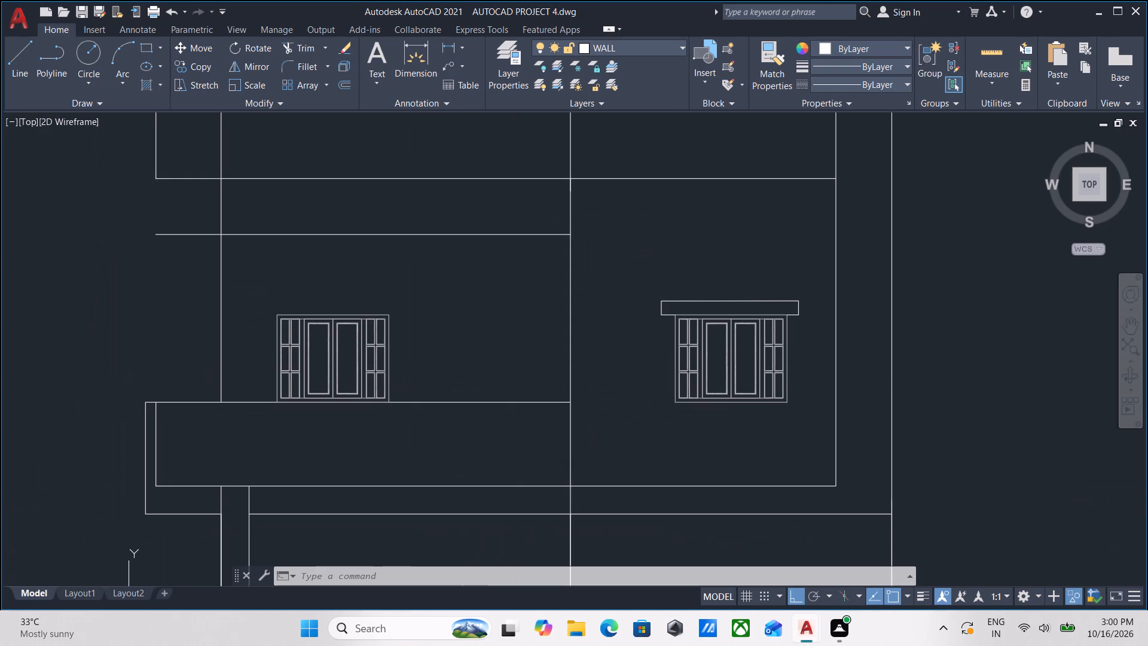
Draw the surround's top line above the right upper-floor window's sunshade, starting 1' outside the window's left edge and running about 6'-9" to the right-hand vertical line.
{"action": "key", "text": "l"}
{"action": "key", "text": "Return"}
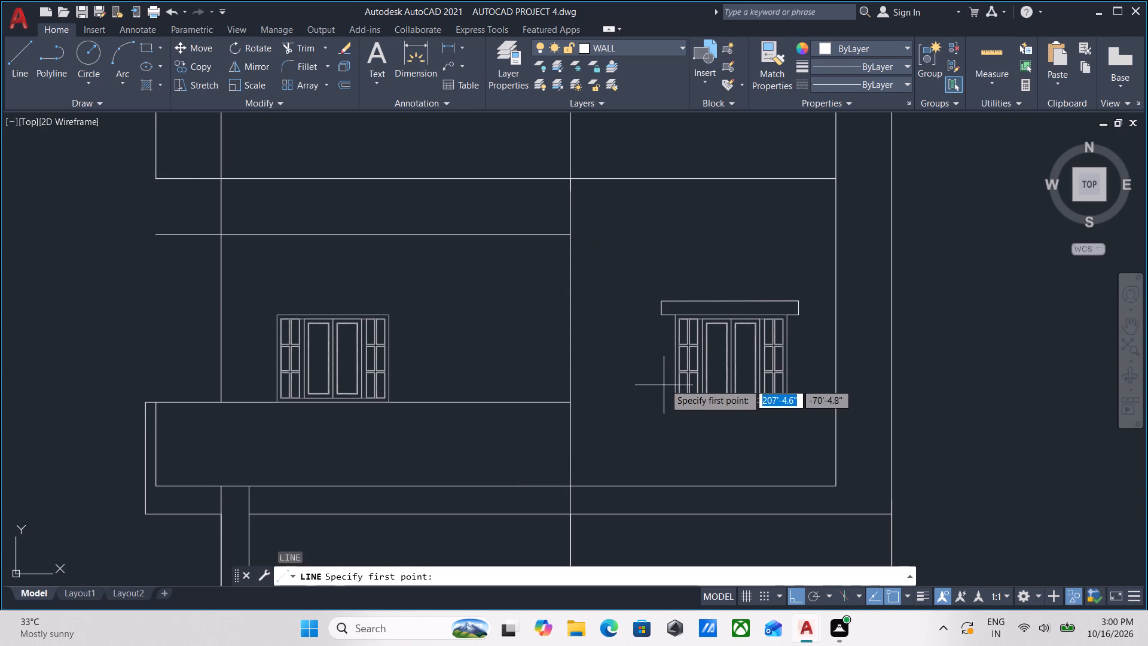
{"action": "scroll", "coordinate": [688, 367], "scroll_direction": "up", "scroll_amount": 1}
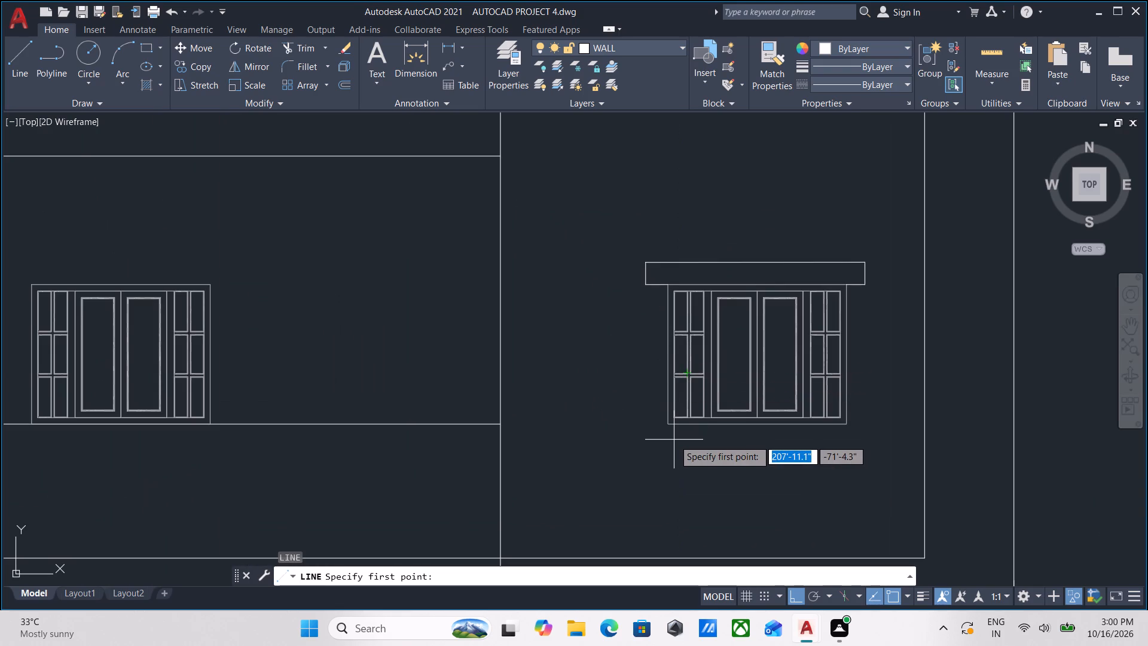
{"action": "type", "text": "tk"}
{"action": "key", "text": "Return"}
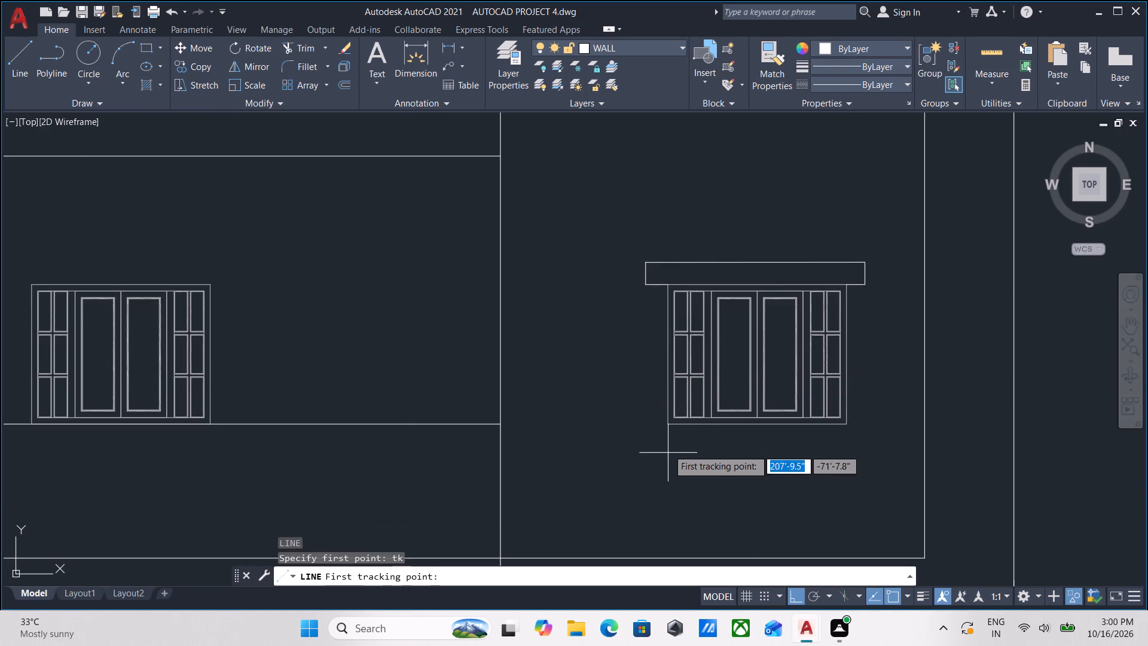
{"action": "scroll", "coordinate": [668, 441], "scroll_direction": "up", "scroll_amount": 2}
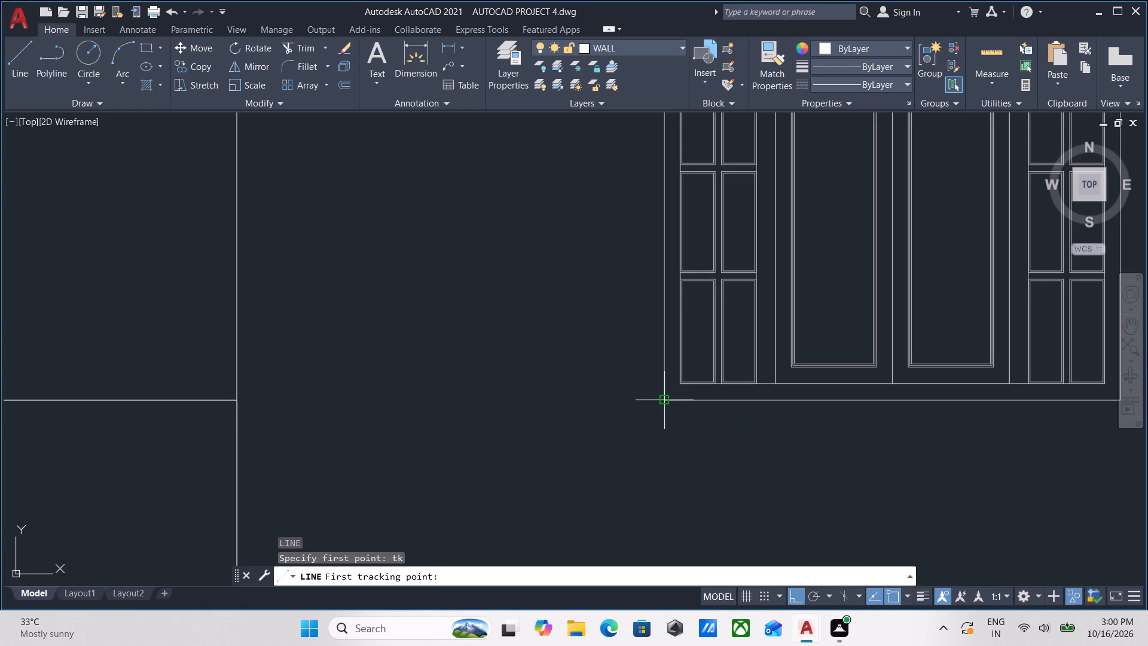
{"action": "scroll", "coordinate": [662, 401], "scroll_direction": "down", "scroll_amount": 2}
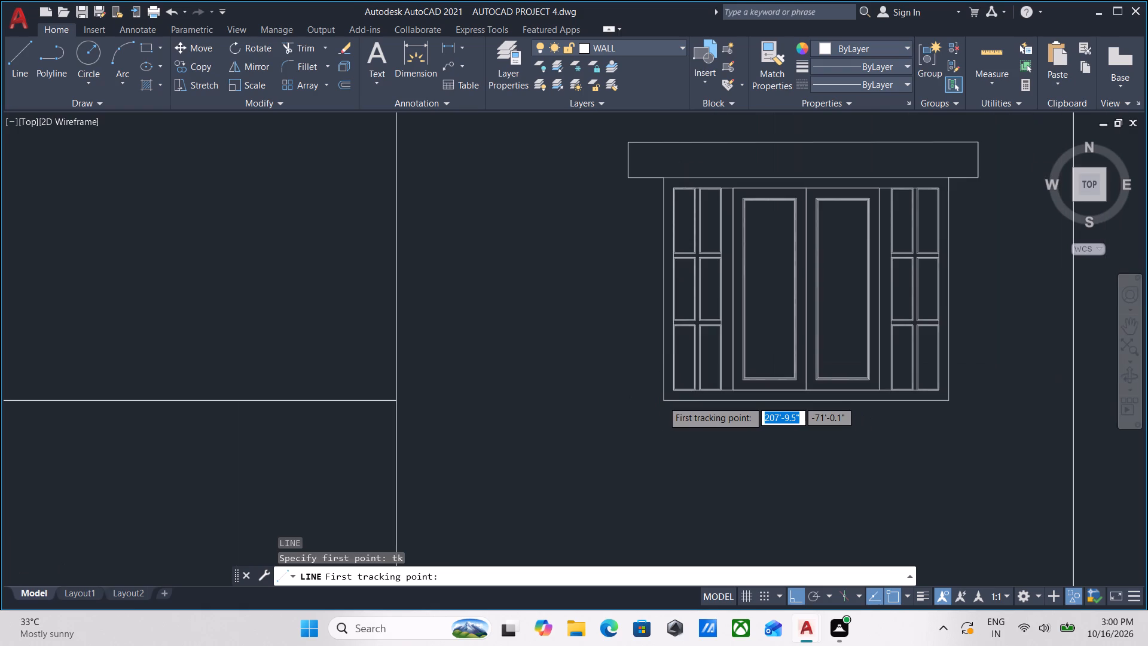
{"action": "scroll", "coordinate": [662, 401], "scroll_direction": "down", "scroll_amount": 1}
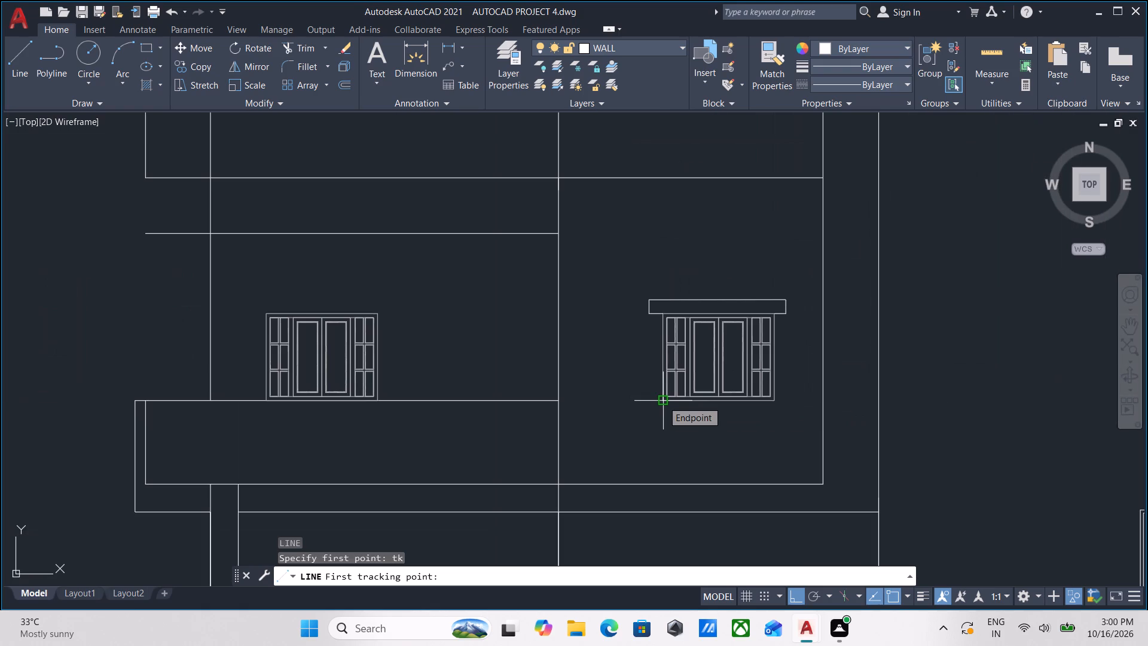
{"action": "scroll", "coordinate": [662, 401], "scroll_direction": "up", "scroll_amount": 2}
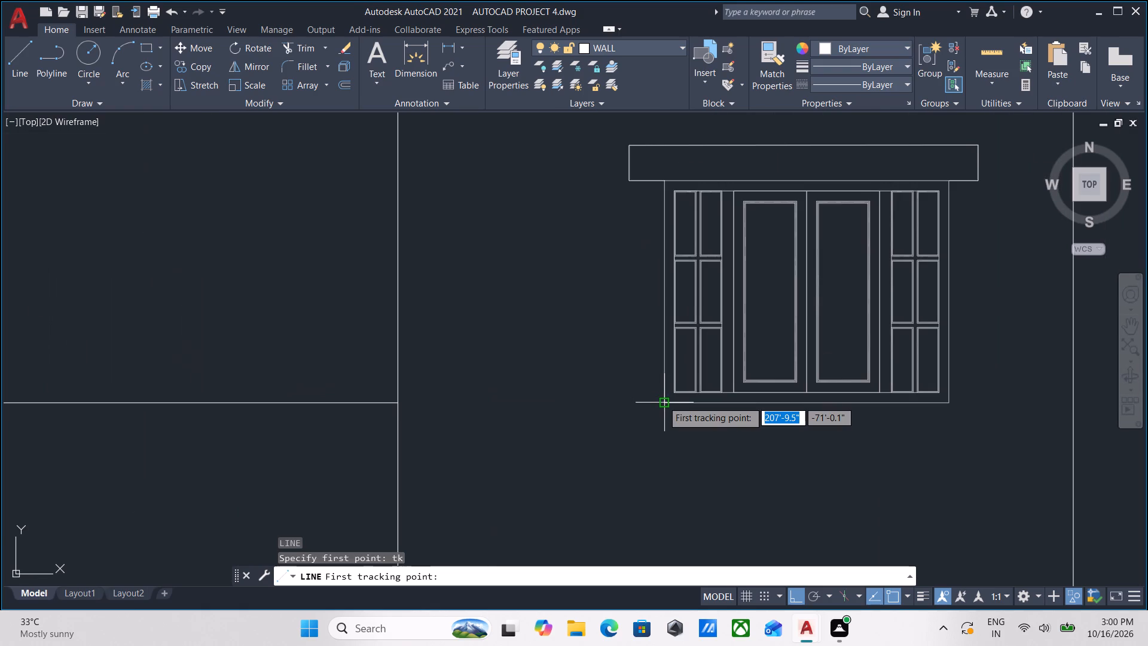
{"action": "left_click", "coordinate": [662, 401]}
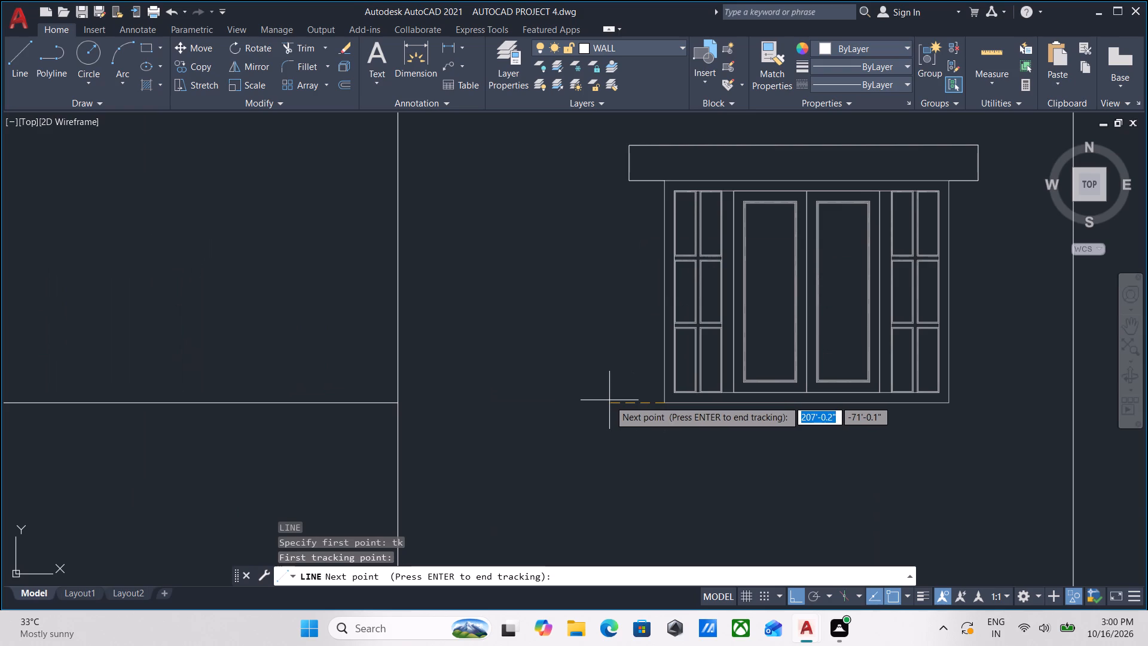
{"action": "key", "text": "1"}
{"action": "key", "text": "apostrophe"}
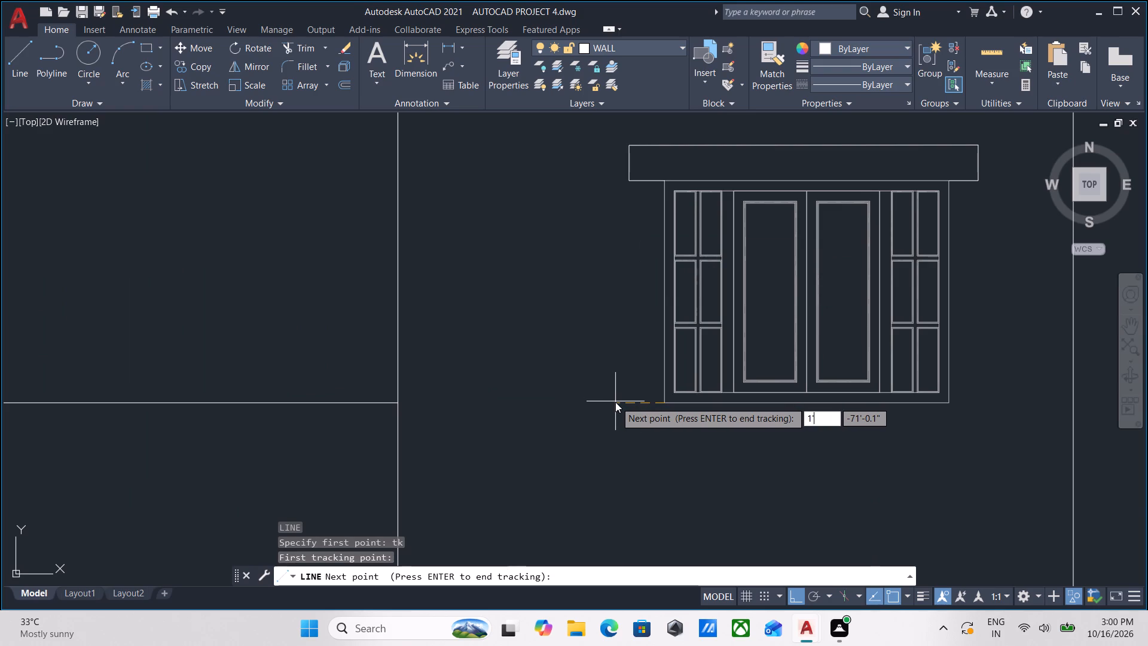
{"action": "key", "text": "Return"}
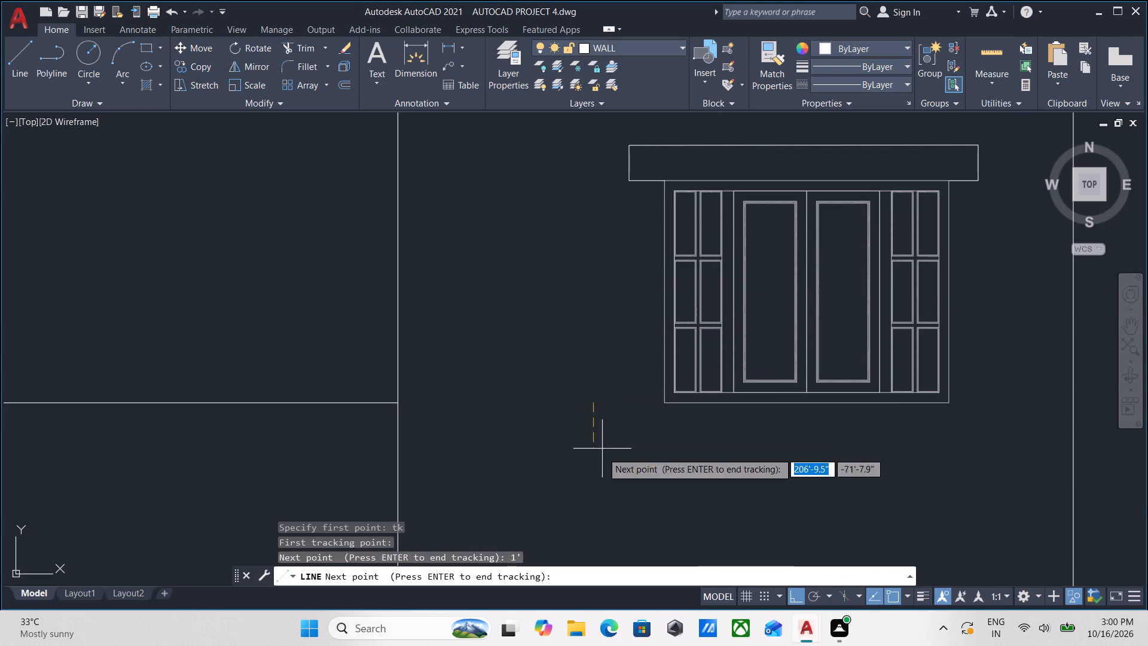
{"action": "middle_click_drag", "start_coordinate": [613, 160], "coordinate": [599, 307]}
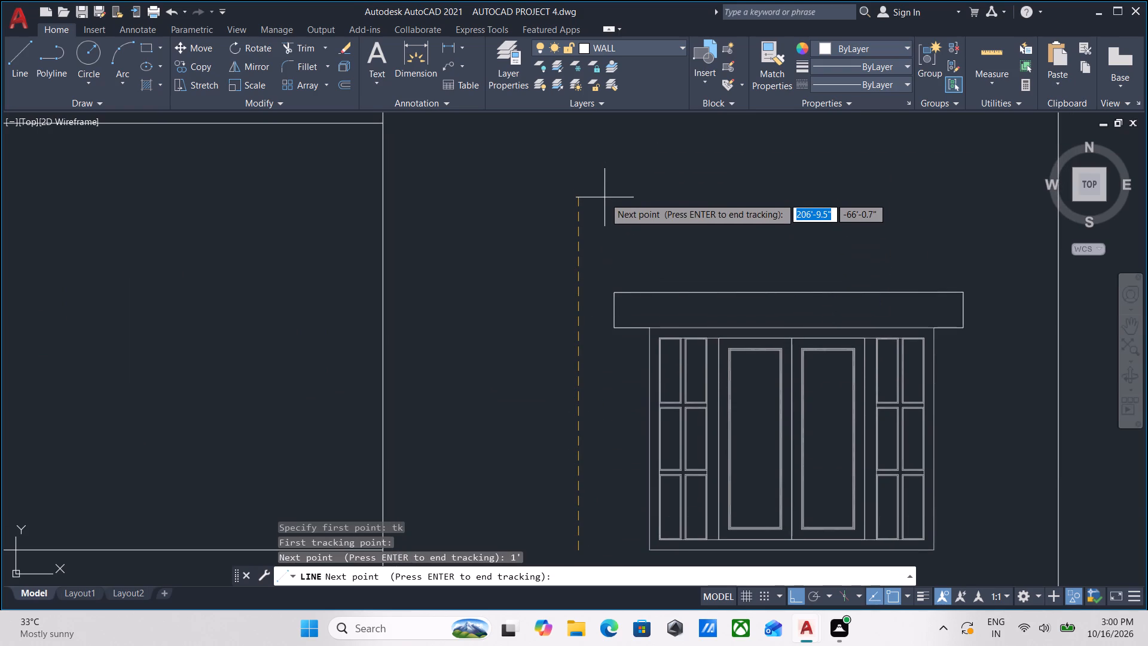
{"action": "scroll", "coordinate": [599, 211], "scroll_direction": "down", "scroll_amount": 1}
{"action": "middle_click_drag", "start_coordinate": [599, 211], "coordinate": [598, 270]}
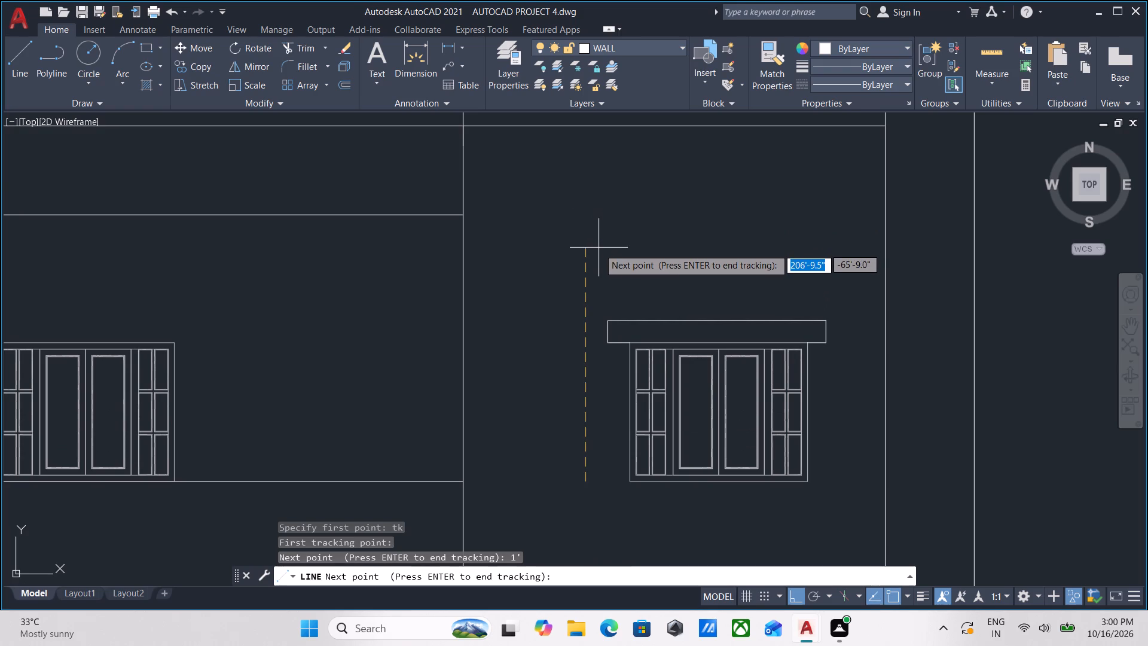
{"action": "left_click", "coordinate": [596, 251]}
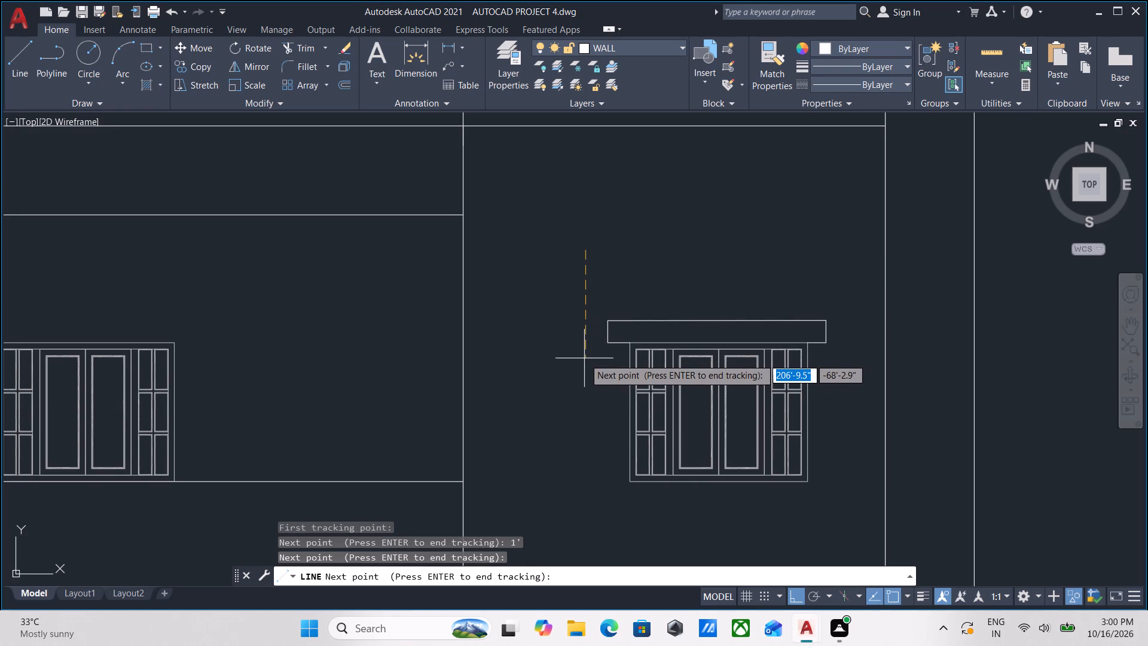
{"action": "key", "text": "ctrl+z"}
{"action": "middle_click_drag", "start_coordinate": [577, 432], "coordinate": [590, 343]}
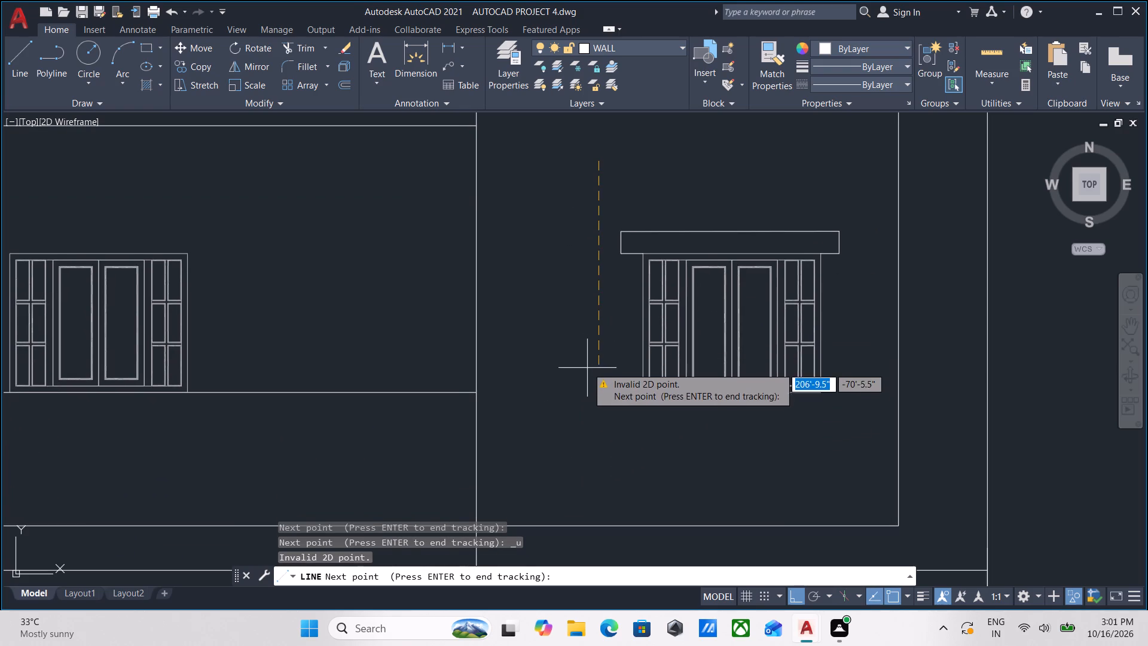
{"action": "middle_click_drag", "start_coordinate": [638, 162], "coordinate": [551, 225]}
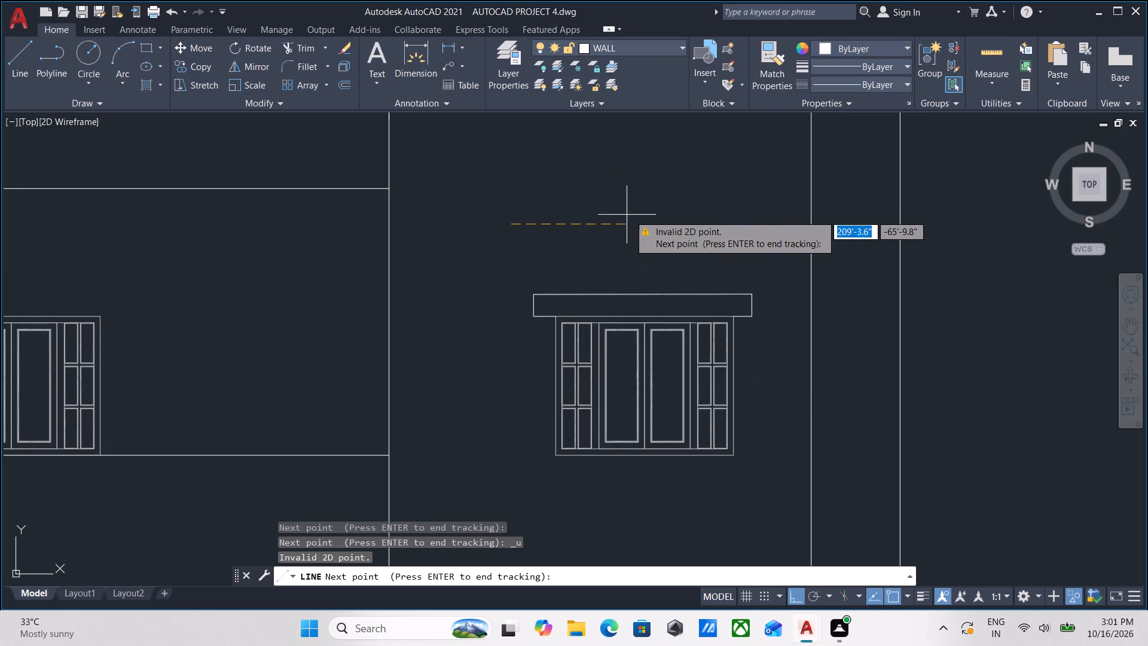
{"action": "key", "text": "Return"}
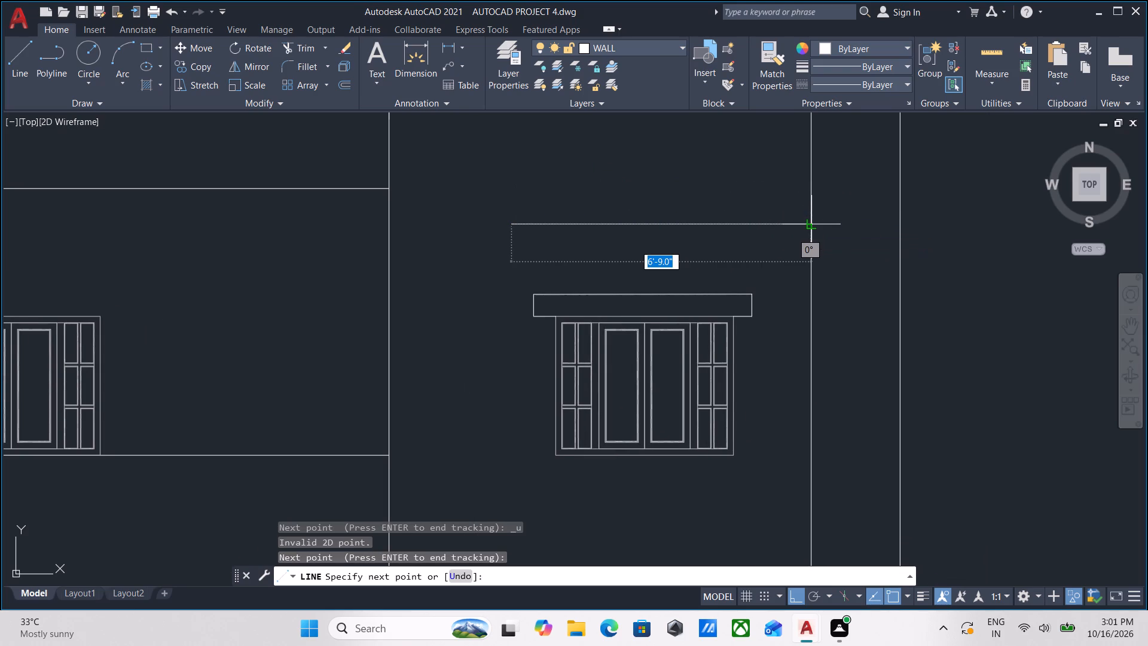
{"action": "left_click", "coordinate": [811, 225]}
{"action": "key", "text": "Escape"}
Draw the surround's left side from the top line's left end, about 3'-7.6" down to the window's mid-height.
{"action": "middle_click_drag", "start_coordinate": [581, 226], "coordinate": [672, 222]}
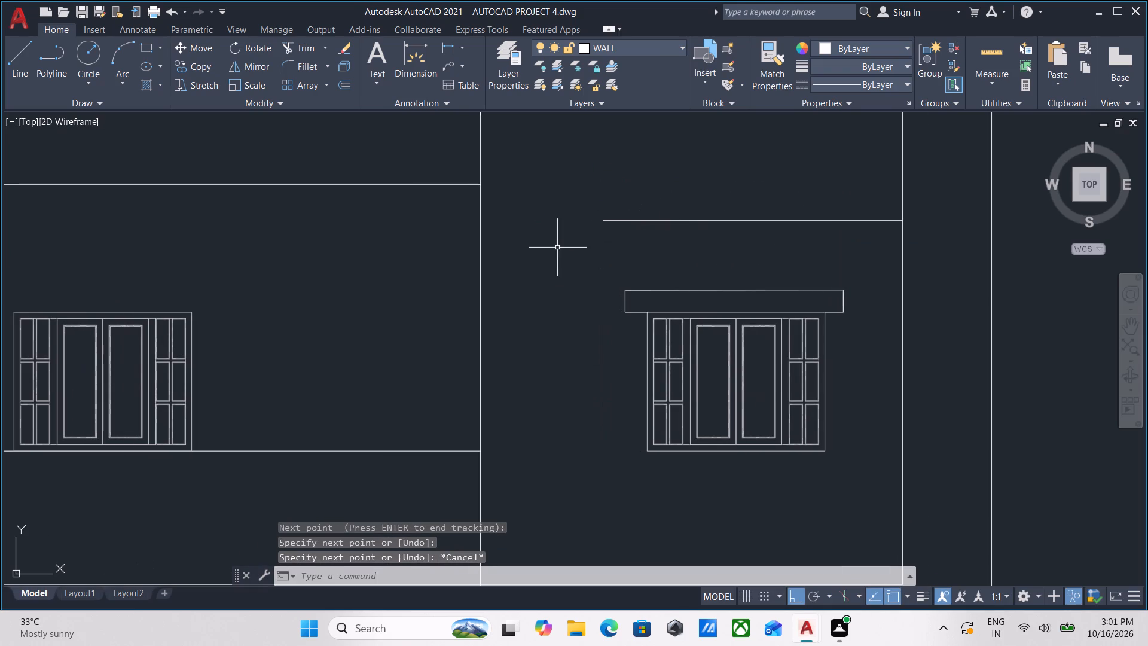
{"action": "key", "text": "l"}
{"action": "key", "text": "Return"}
{"action": "left_click", "coordinate": [605, 217]}
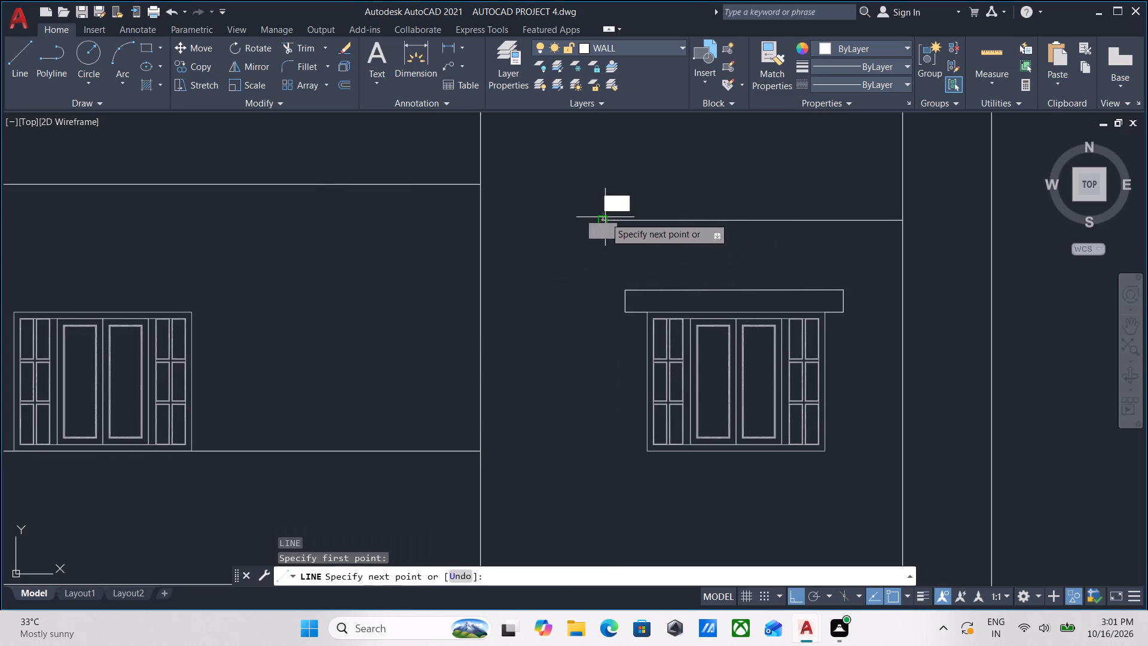
{"action": "middle_click_drag", "start_coordinate": [606, 368], "coordinate": [631, 280]}
{"action": "scroll", "coordinate": [632, 386], "scroll_direction": "down", "scroll_amount": 1}
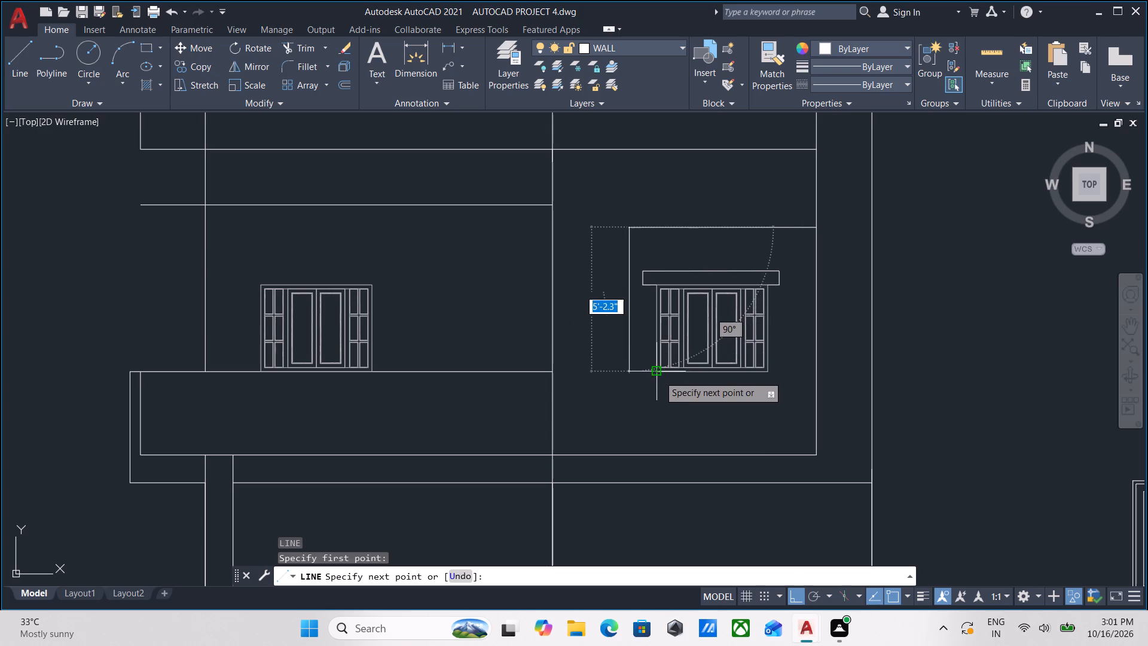
{"action": "left_click", "coordinate": [630, 328]}
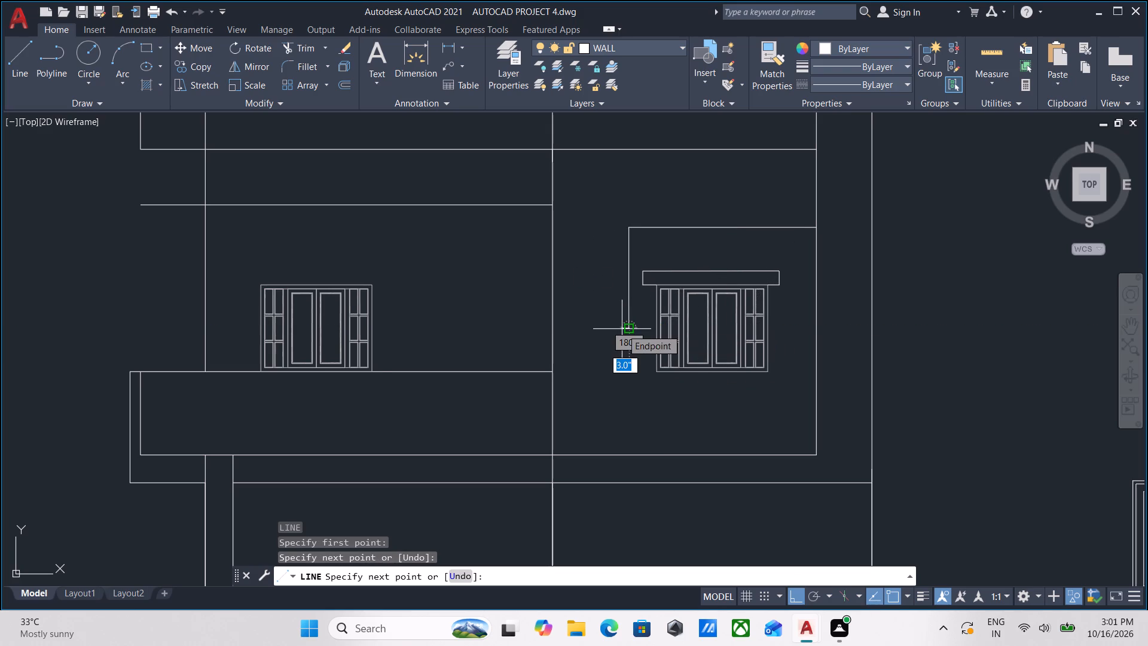
{"action": "key", "text": "Escape"}
Mirror the surround's top and left lines about the horizontal axis at the window's mid-height, keeping the source lines.
{"action": "scroll", "coordinate": [630, 315], "scroll_direction": "up", "scroll_amount": 2}
{"action": "middle_click_drag", "start_coordinate": [700, 178], "coordinate": [654, 302]}
{"action": "scroll", "coordinate": [655, 302], "scroll_direction": "down", "scroll_amount": 1}
{"action": "left_click_drag", "start_coordinate": [683, 208], "coordinate": [664, 232]}
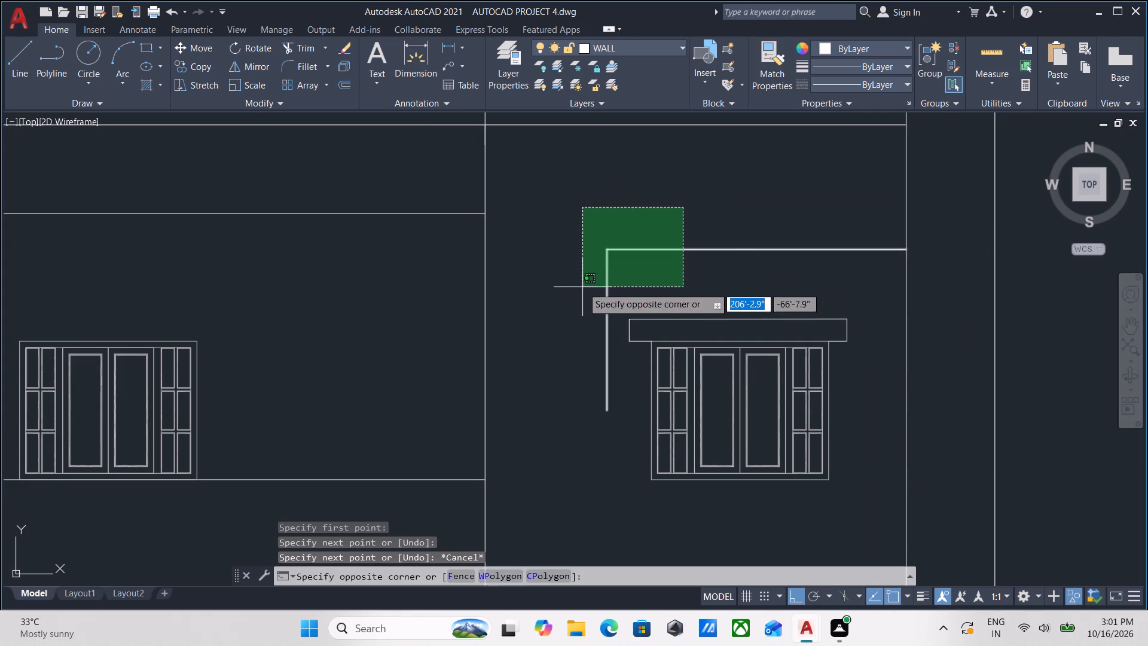
{"action": "left_click", "coordinate": [582, 287]}
{"action": "middle_click_drag", "start_coordinate": [595, 345], "coordinate": [600, 289]}
{"action": "type", "text": "mi"}
{"action": "key", "text": "Return"}
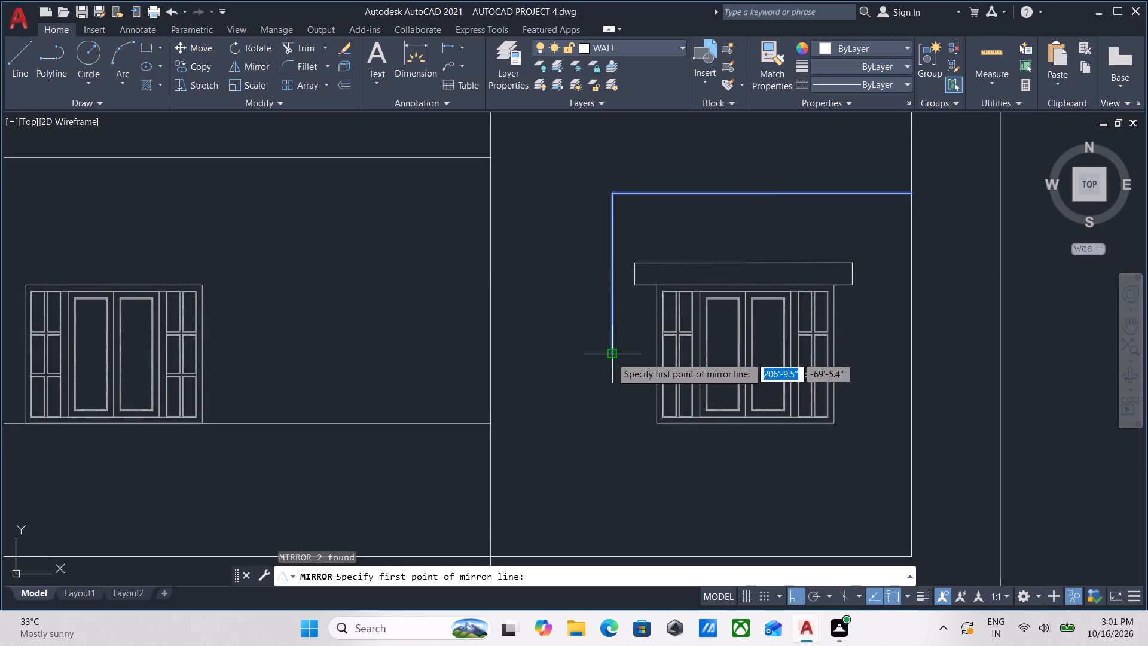
{"action": "left_click", "coordinate": [611, 357]}
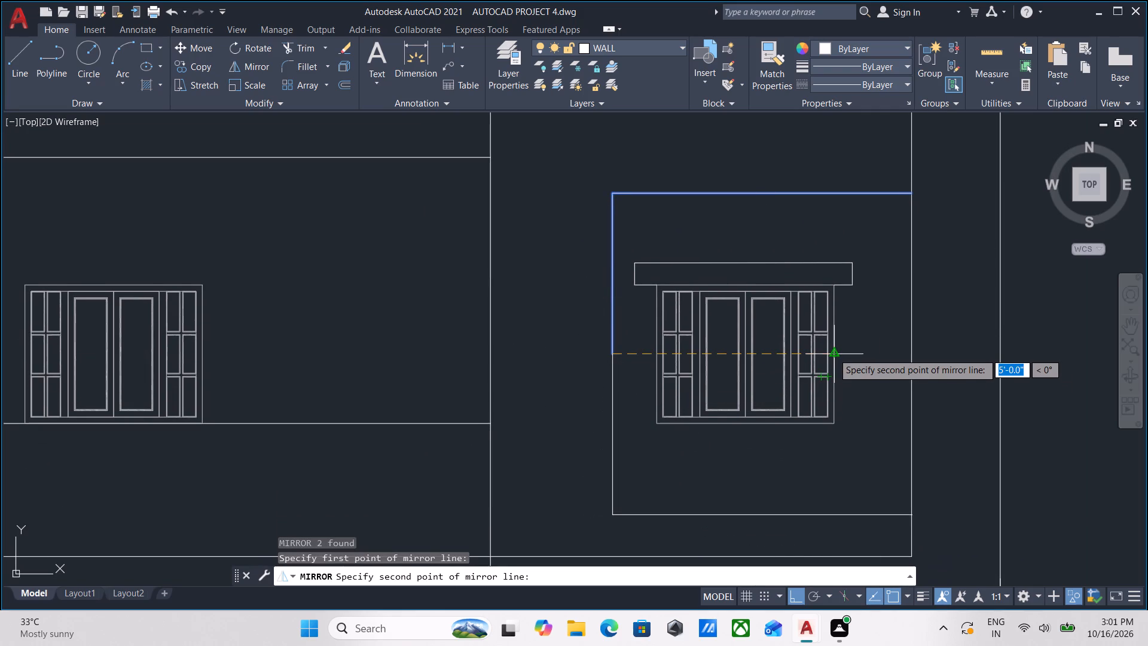
{"action": "left_click", "coordinate": [859, 348]}
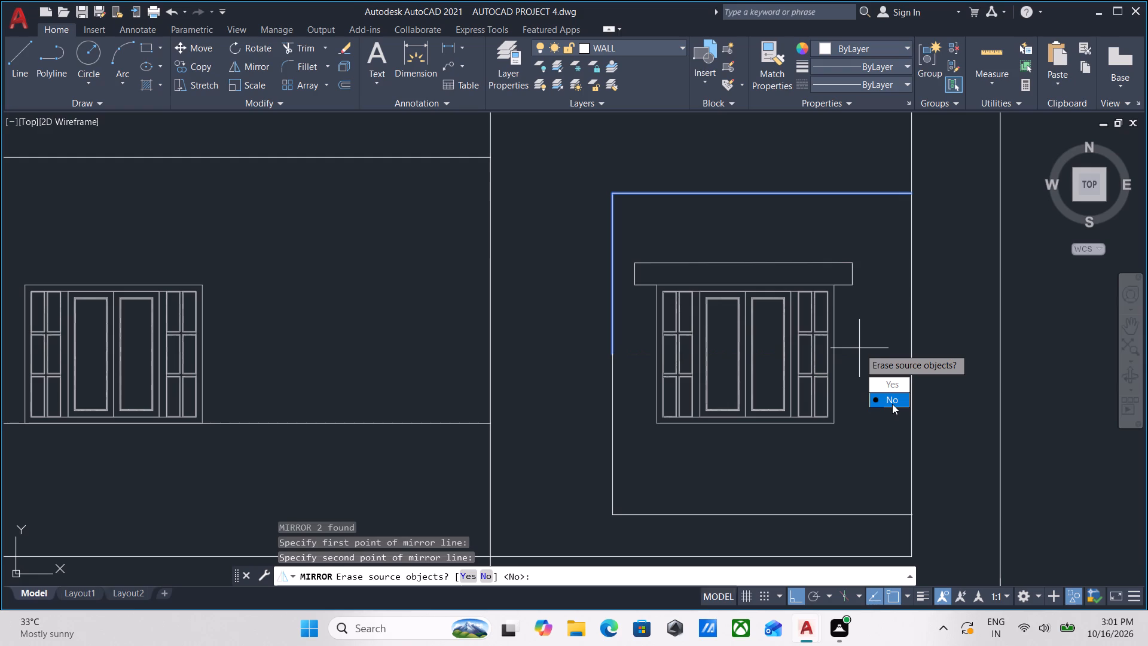
{"action": "left_click_drag", "start_coordinate": [892, 404], "coordinate": [859, 348]}
Examine the completed window surround up close and against the rest of the elevation.
{"action": "scroll", "coordinate": [859, 348], "scroll_direction": "down", "scroll_amount": 2}
{"action": "middle_click_drag", "start_coordinate": [859, 348], "coordinate": [883, 291]}
{"action": "middle_click_drag", "start_coordinate": [866, 308], "coordinate": [853, 369]}
{"action": "scroll", "coordinate": [866, 308], "scroll_direction": "down", "scroll_amount": 1}
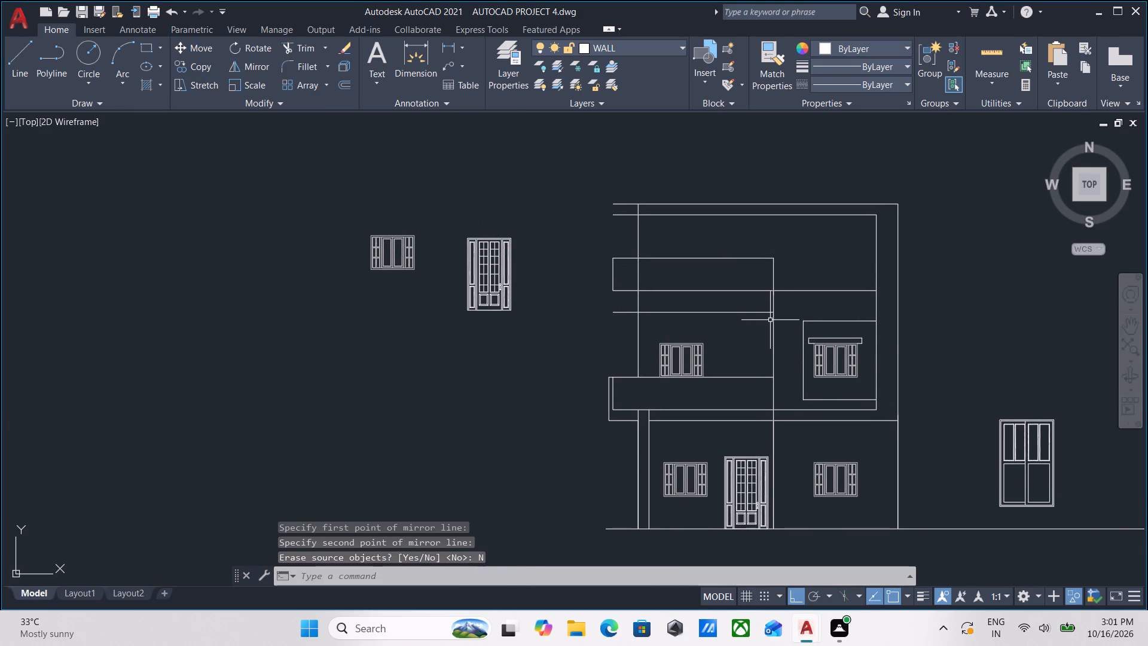
{"action": "middle_click_drag", "start_coordinate": [883, 344], "coordinate": [784, 336]}
{"action": "middle_click_drag", "start_coordinate": [734, 247], "coordinate": [727, 278]}
{"action": "middle_click_drag", "start_coordinate": [776, 260], "coordinate": [773, 251]}
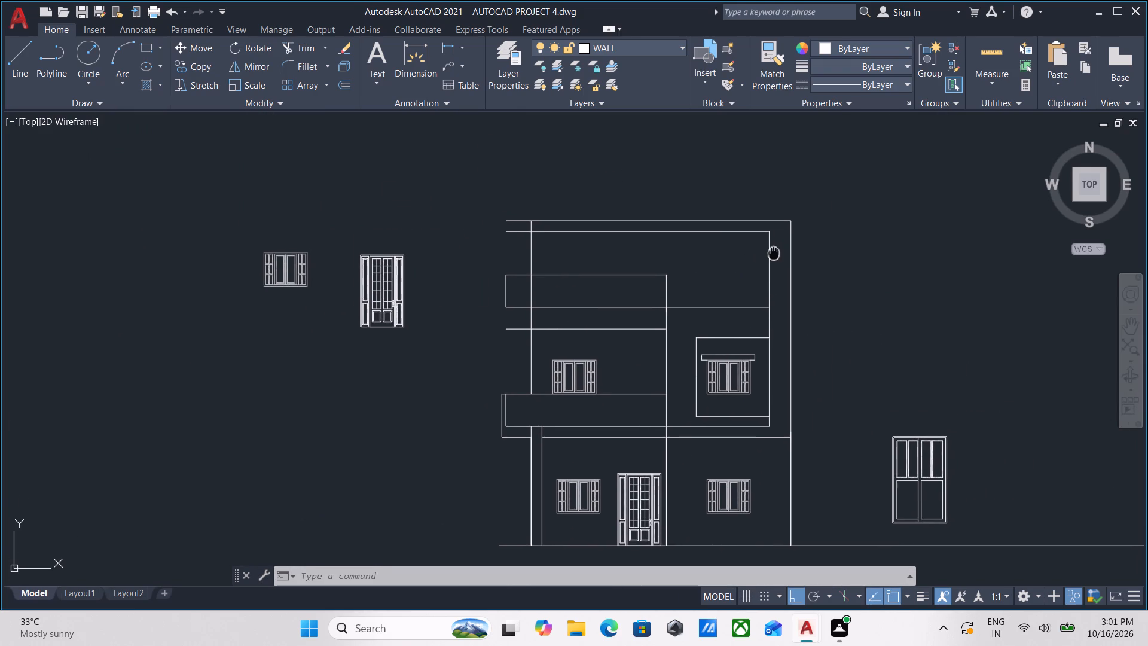
{"action": "middle_click_drag", "start_coordinate": [773, 251], "coordinate": [767, 203]}
{"action": "scroll", "coordinate": [778, 345], "scroll_direction": "up", "scroll_amount": 2}
{"action": "scroll", "coordinate": [682, 341], "scroll_direction": "down", "scroll_amount": 1}
{"action": "middle_click_drag", "start_coordinate": [682, 341], "coordinate": [706, 320]}
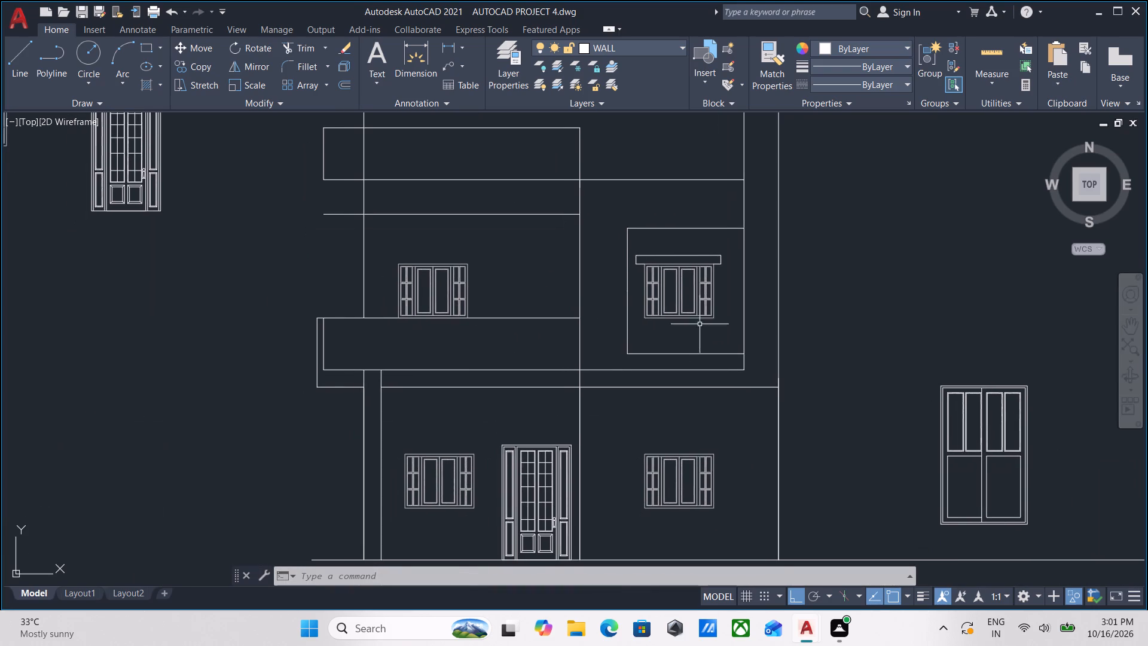
{"action": "scroll", "coordinate": [588, 351], "scroll_direction": "up", "scroll_amount": 1}
{"action": "middle_click_drag", "start_coordinate": [606, 314], "coordinate": [654, 375]}
{"action": "middle_click_drag", "start_coordinate": [673, 333], "coordinate": [647, 351]}
{"action": "scroll", "coordinate": [658, 340], "scroll_direction": "down", "scroll_amount": 1}
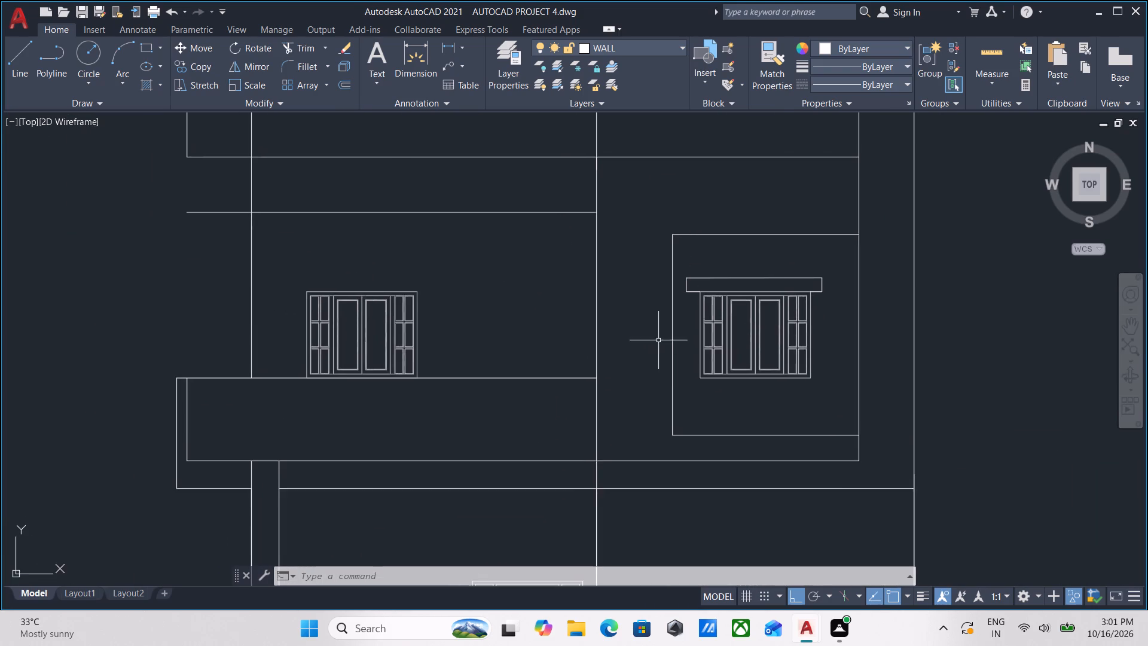
Examine the ground-floor windows and door below the slab, comparing them with the upper floor and ending at the right-hand ground-floor window.
{"action": "middle_click_drag", "start_coordinate": [658, 340], "coordinate": [691, 266]}
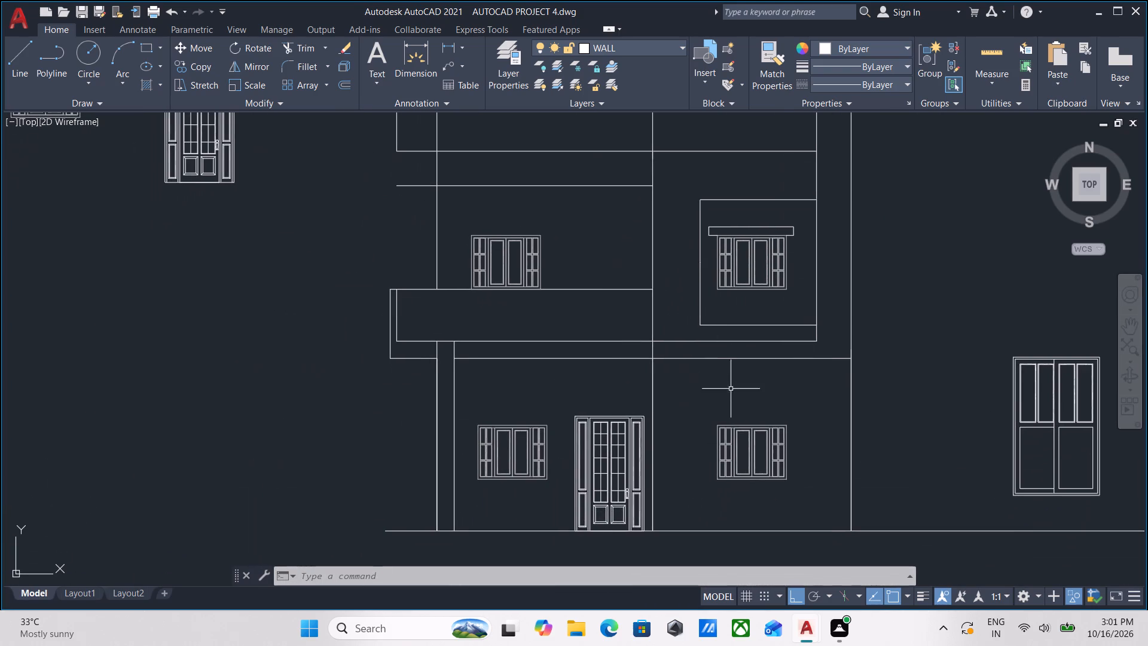
{"action": "middle_click_drag", "start_coordinate": [730, 400], "coordinate": [731, 334]}
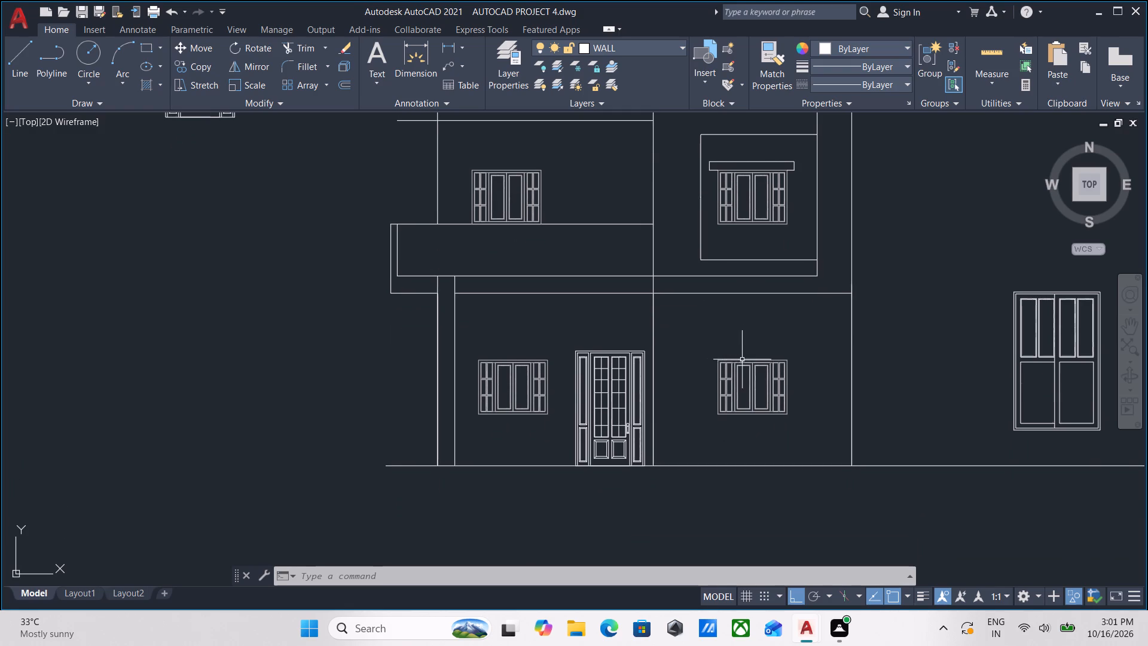
{"action": "middle_click_drag", "start_coordinate": [755, 350], "coordinate": [709, 392]}
{"action": "middle_click_drag", "start_coordinate": [725, 399], "coordinate": [747, 392]}
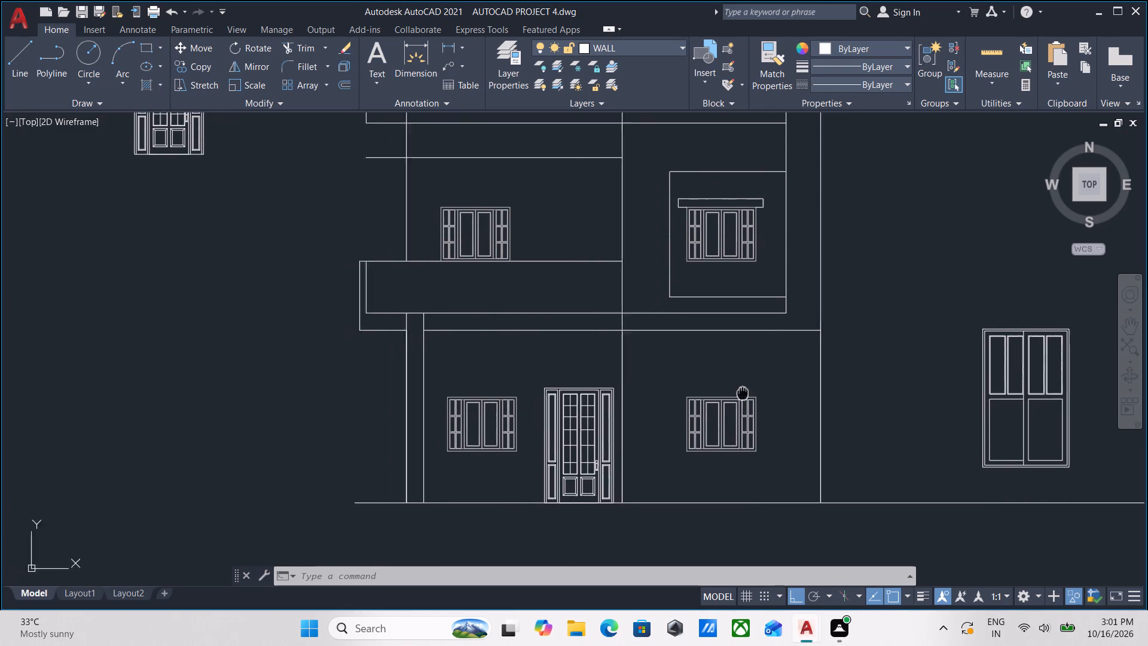
{"action": "middle_click_drag", "start_coordinate": [747, 392], "coordinate": [773, 386]}
{"action": "scroll", "coordinate": [730, 388], "scroll_direction": "down", "scroll_amount": 1}
{"action": "middle_click_drag", "start_coordinate": [730, 388], "coordinate": [753, 418]}
{"action": "middle_click_drag", "start_coordinate": [764, 400], "coordinate": [748, 349]}
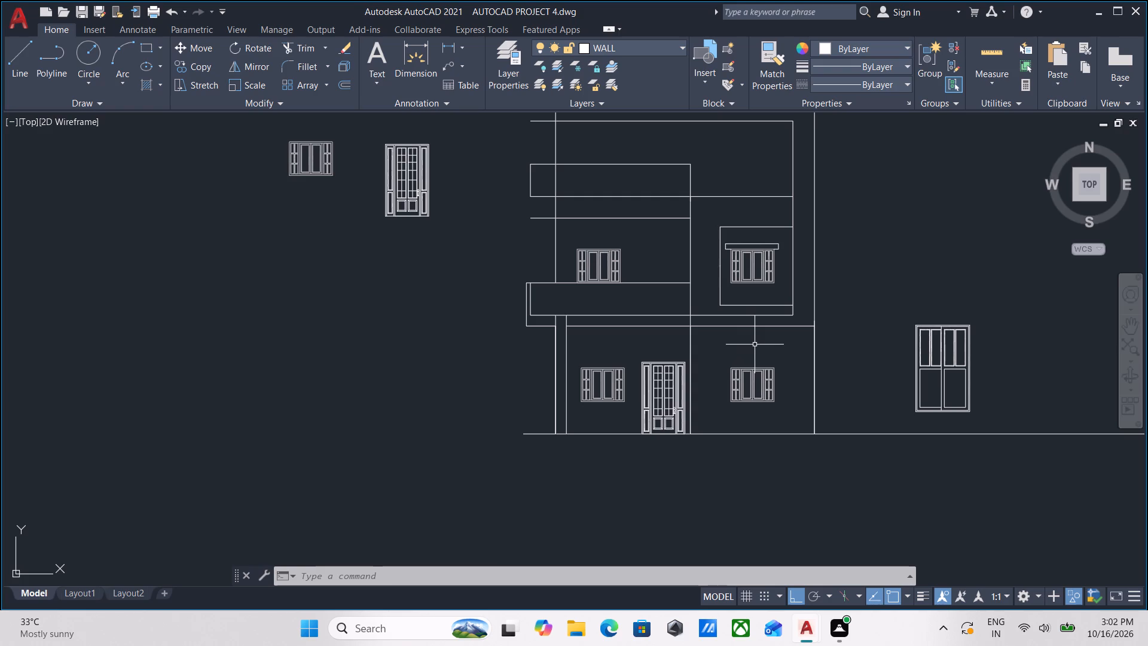
{"action": "scroll", "coordinate": [710, 328], "scroll_direction": "up", "scroll_amount": 1}
{"action": "scroll", "coordinate": [729, 340], "scroll_direction": "down", "scroll_amount": 1}
{"action": "middle_click_drag", "start_coordinate": [731, 336], "coordinate": [712, 316]}
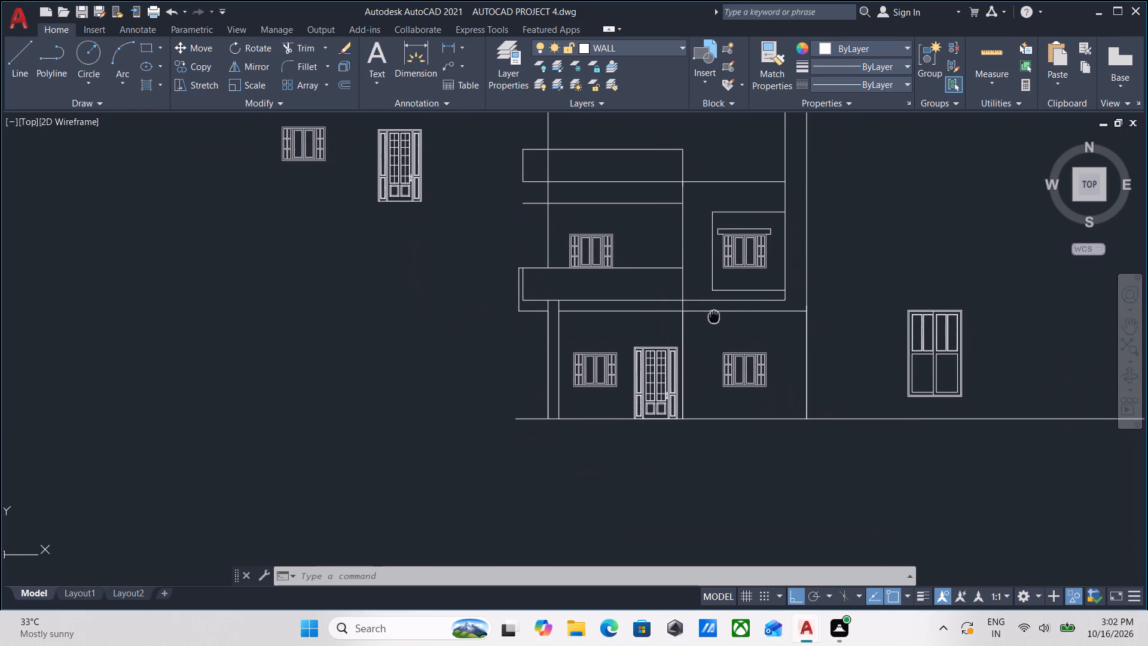
{"action": "middle_click_drag", "start_coordinate": [712, 316], "coordinate": [704, 316]}
{"action": "scroll", "coordinate": [744, 320], "scroll_direction": "up", "scroll_amount": 1}
{"action": "middle_click_drag", "start_coordinate": [744, 320], "coordinate": [700, 358]}
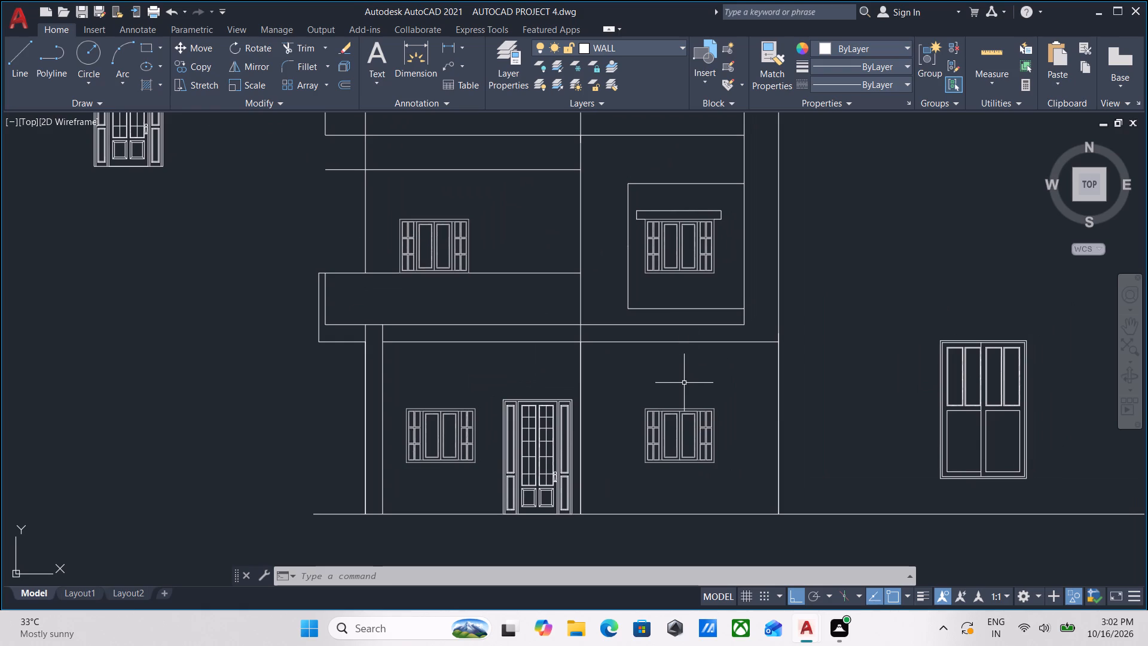
{"action": "middle_click_drag", "start_coordinate": [684, 383], "coordinate": [685, 303]}
{"action": "scroll", "coordinate": [666, 370], "scroll_direction": "up", "scroll_amount": 2}
{"action": "middle_click_drag", "start_coordinate": [636, 340], "coordinate": [618, 402]}
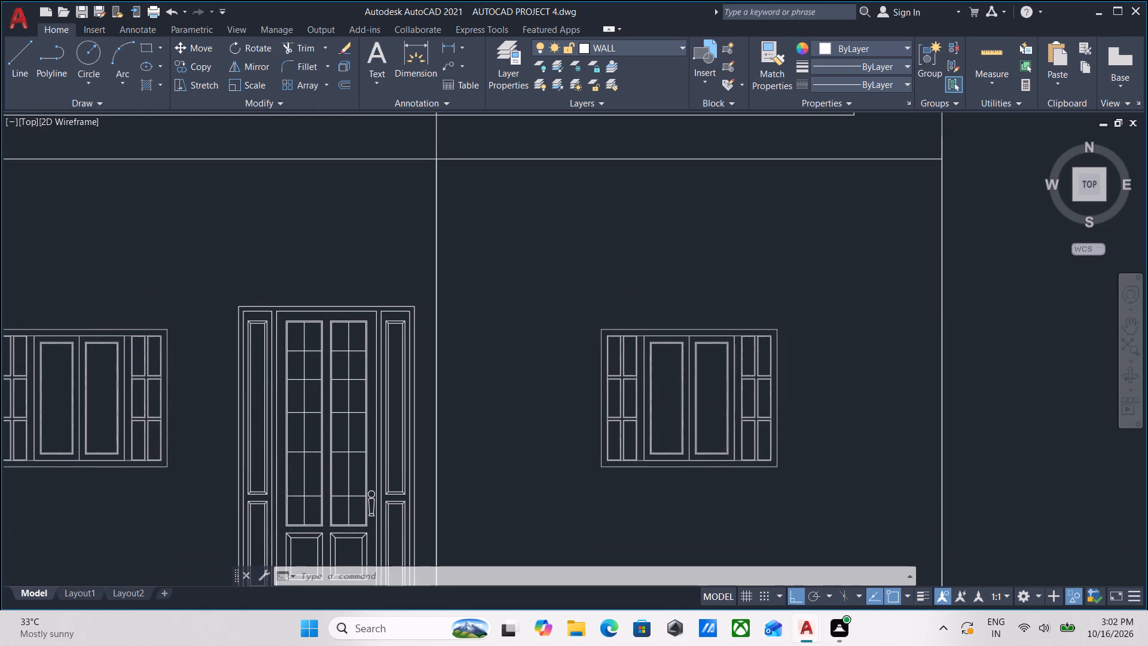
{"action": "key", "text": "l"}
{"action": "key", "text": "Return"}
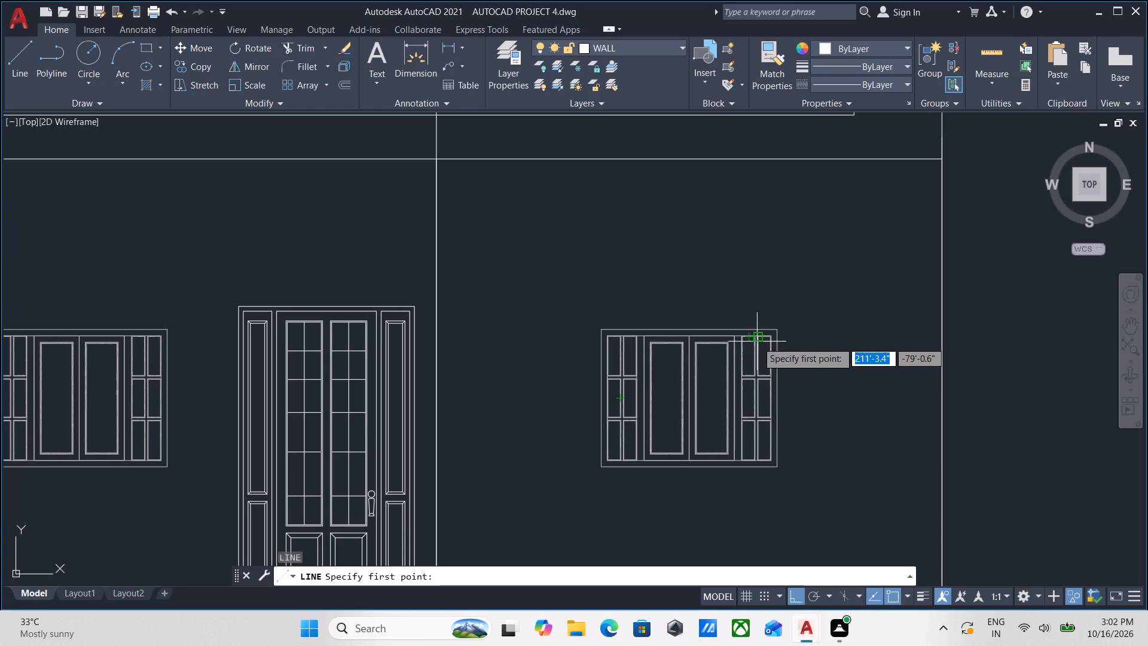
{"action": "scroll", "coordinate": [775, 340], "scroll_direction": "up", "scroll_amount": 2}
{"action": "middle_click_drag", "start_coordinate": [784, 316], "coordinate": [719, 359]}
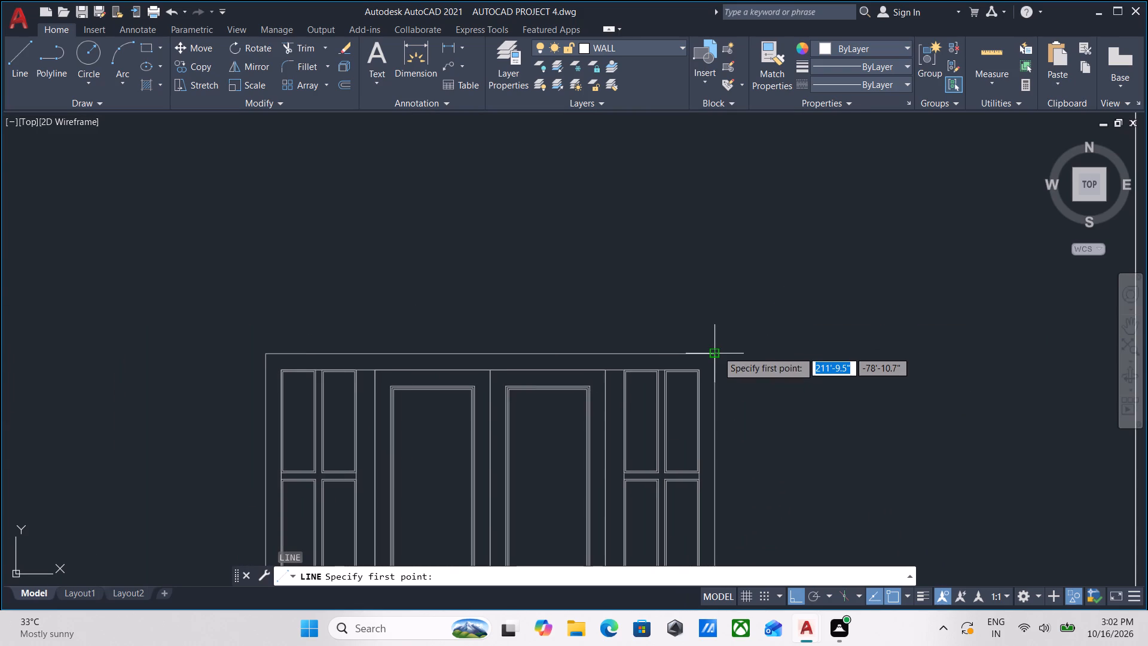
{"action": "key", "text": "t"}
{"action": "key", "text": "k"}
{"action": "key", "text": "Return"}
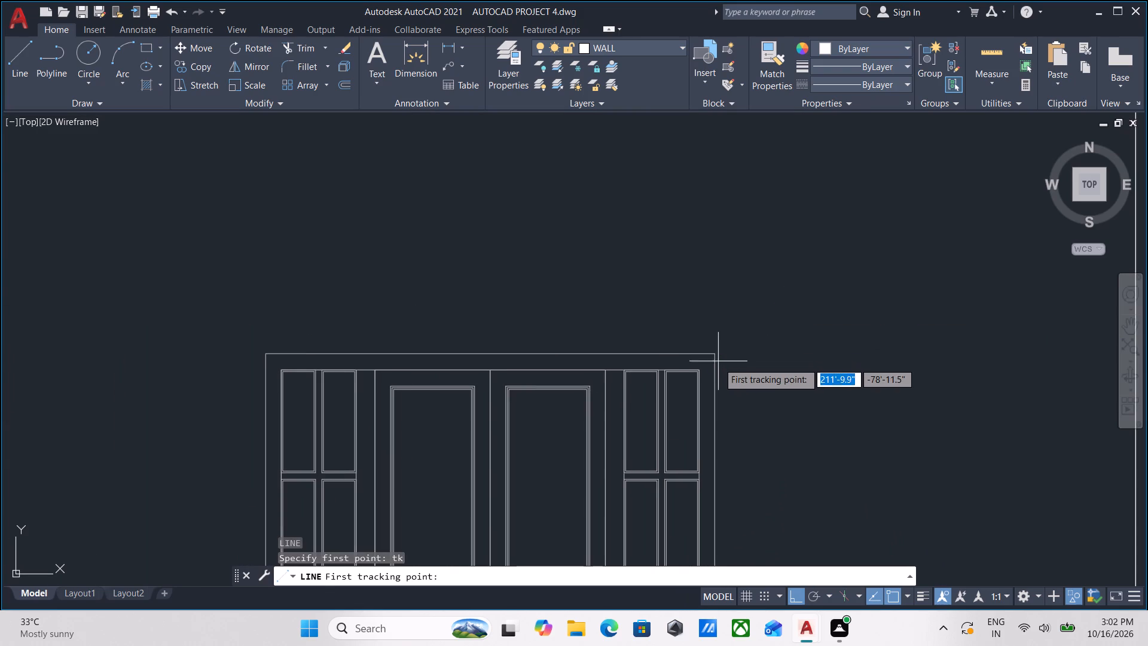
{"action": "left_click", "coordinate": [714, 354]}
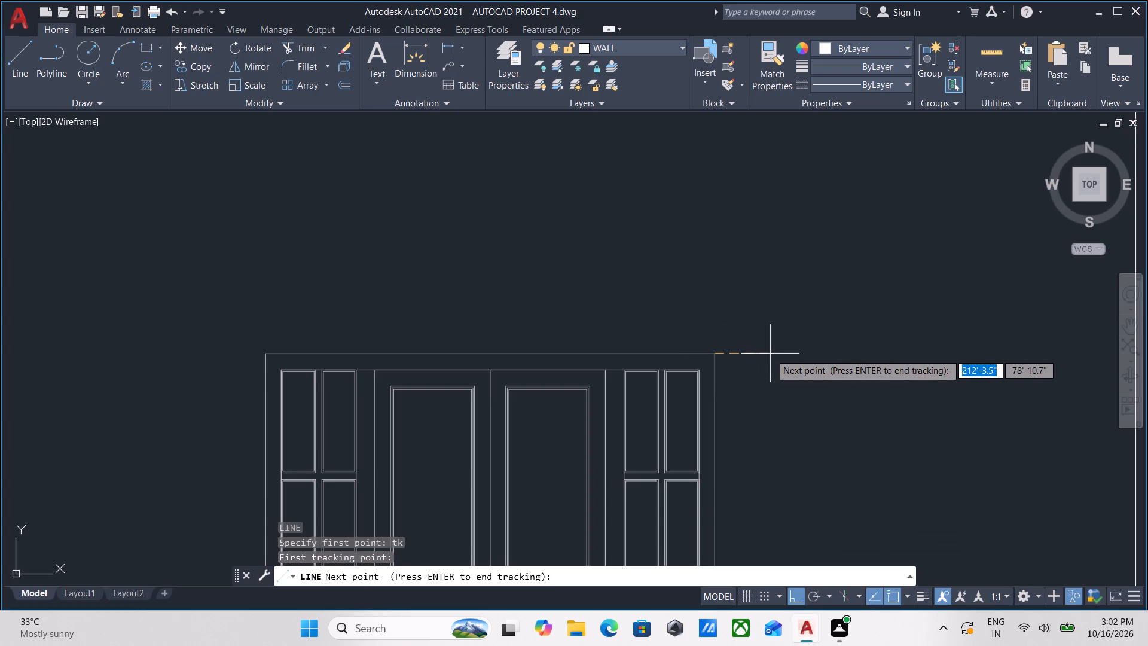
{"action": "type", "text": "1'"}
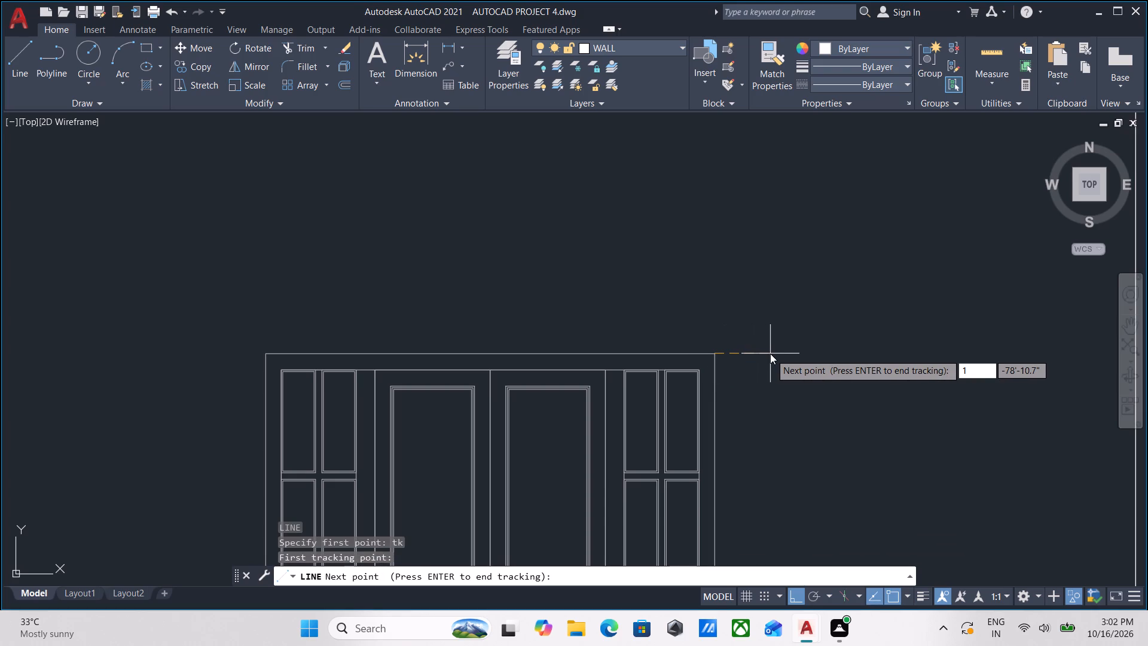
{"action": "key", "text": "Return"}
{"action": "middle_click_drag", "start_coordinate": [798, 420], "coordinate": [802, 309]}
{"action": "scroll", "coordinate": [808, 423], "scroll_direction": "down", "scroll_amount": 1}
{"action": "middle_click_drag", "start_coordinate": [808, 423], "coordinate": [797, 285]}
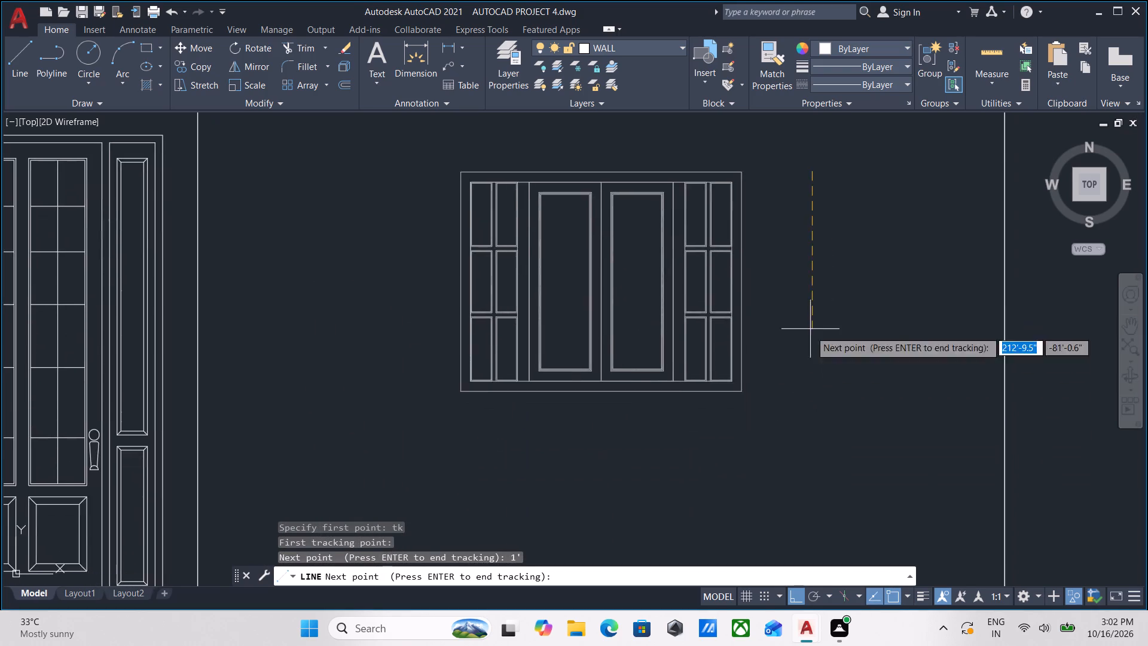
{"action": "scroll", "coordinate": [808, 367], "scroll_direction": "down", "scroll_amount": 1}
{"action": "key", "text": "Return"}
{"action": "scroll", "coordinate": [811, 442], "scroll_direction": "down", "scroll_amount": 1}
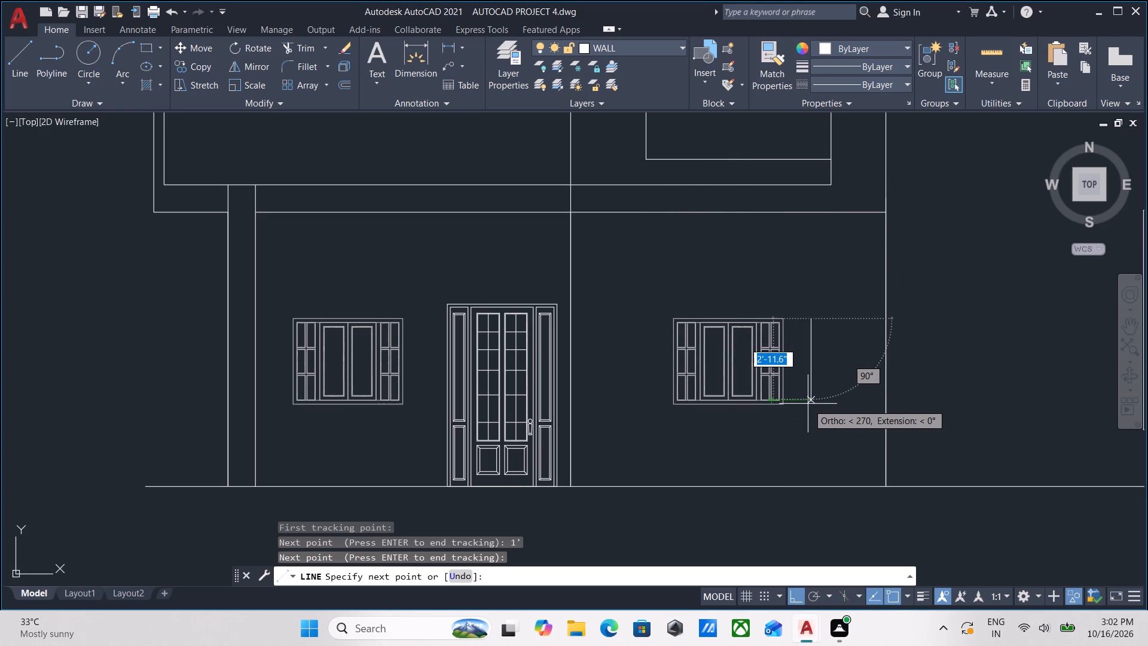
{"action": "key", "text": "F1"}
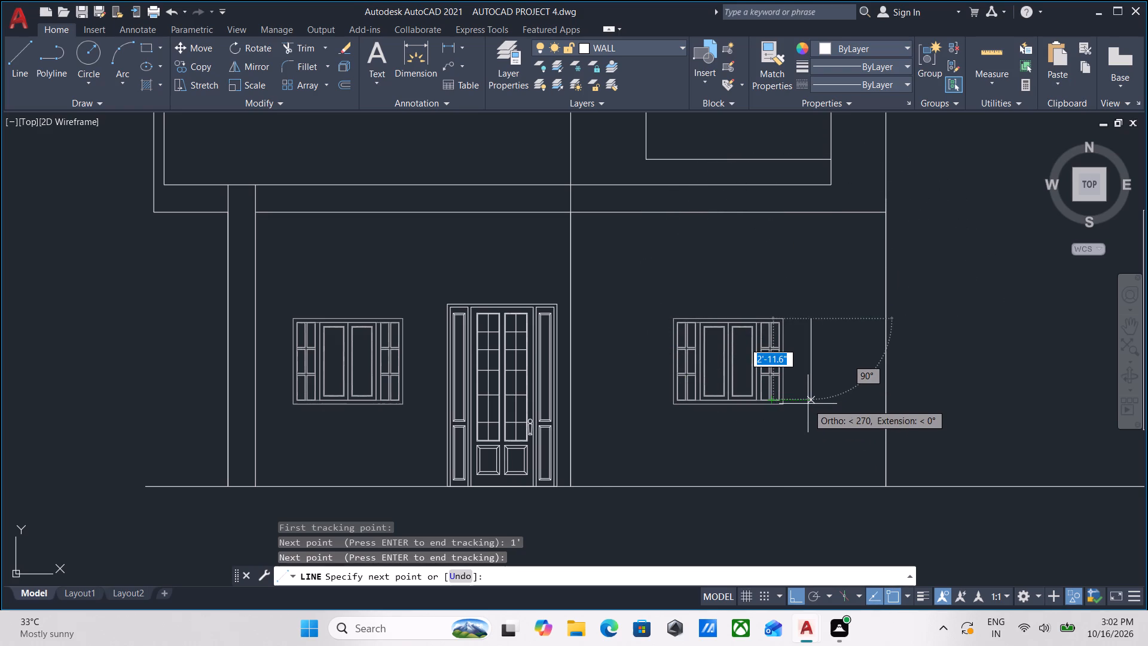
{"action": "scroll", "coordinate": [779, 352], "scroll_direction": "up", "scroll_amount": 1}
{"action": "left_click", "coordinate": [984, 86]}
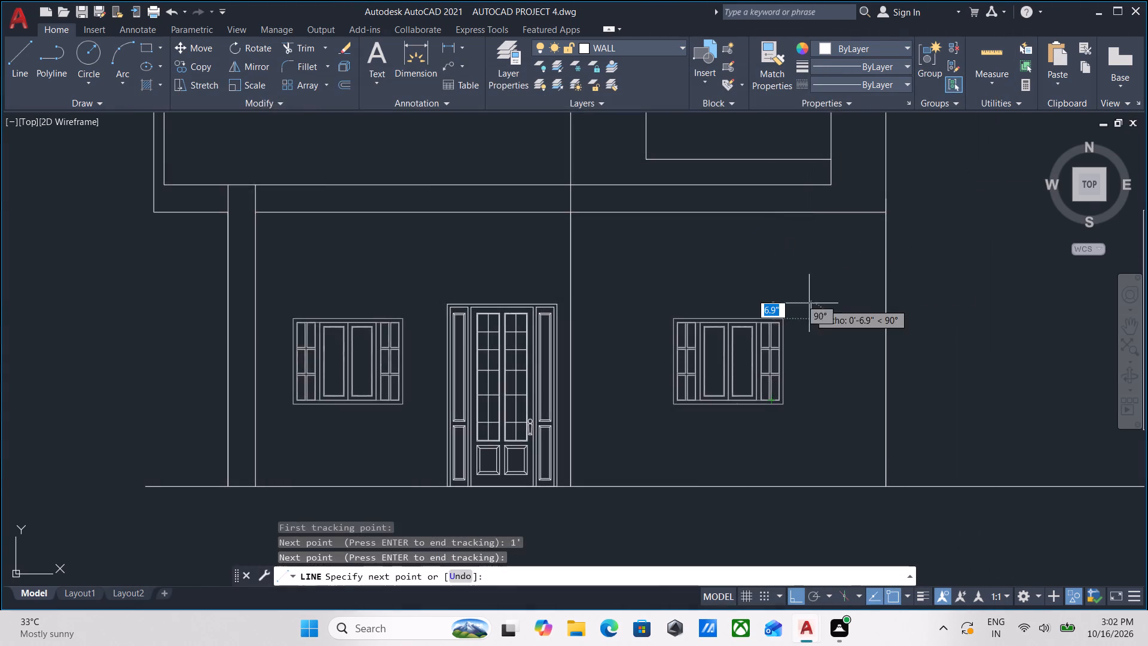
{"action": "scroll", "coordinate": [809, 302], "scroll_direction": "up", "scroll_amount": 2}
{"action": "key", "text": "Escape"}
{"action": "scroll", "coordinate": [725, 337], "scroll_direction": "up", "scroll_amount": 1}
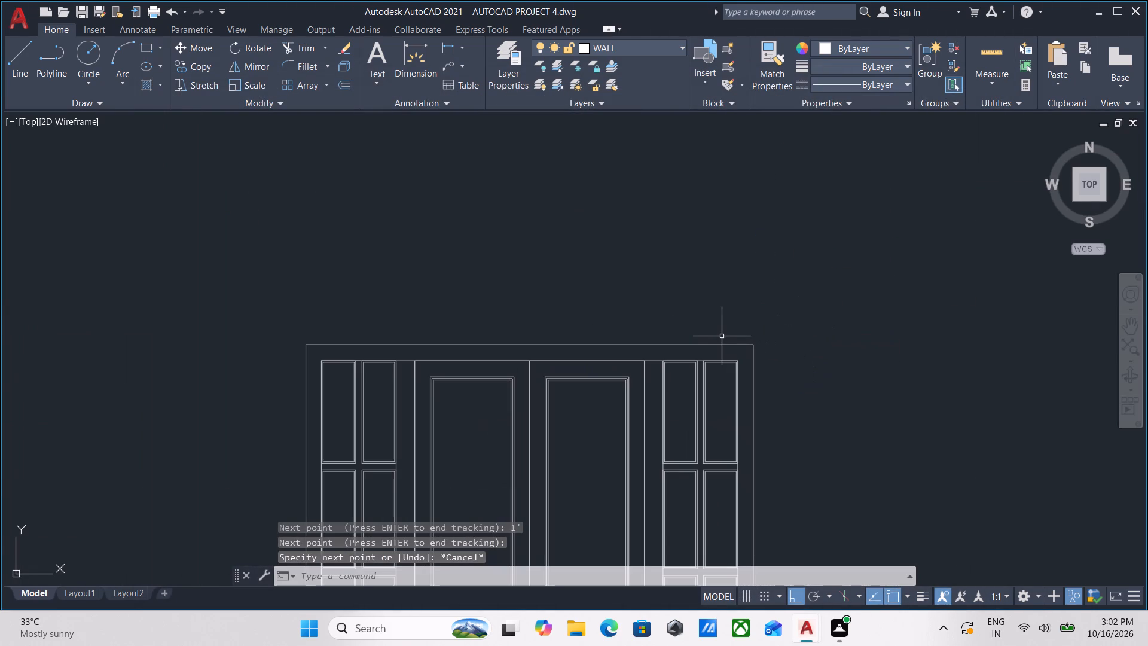
Draw a vertical line 6" outside the right-hand ground-floor window's right edge, about 3'-1.5" from the window's top level to its bottom level.
{"action": "key", "text": "l"}
{"action": "key", "text": "Return"}
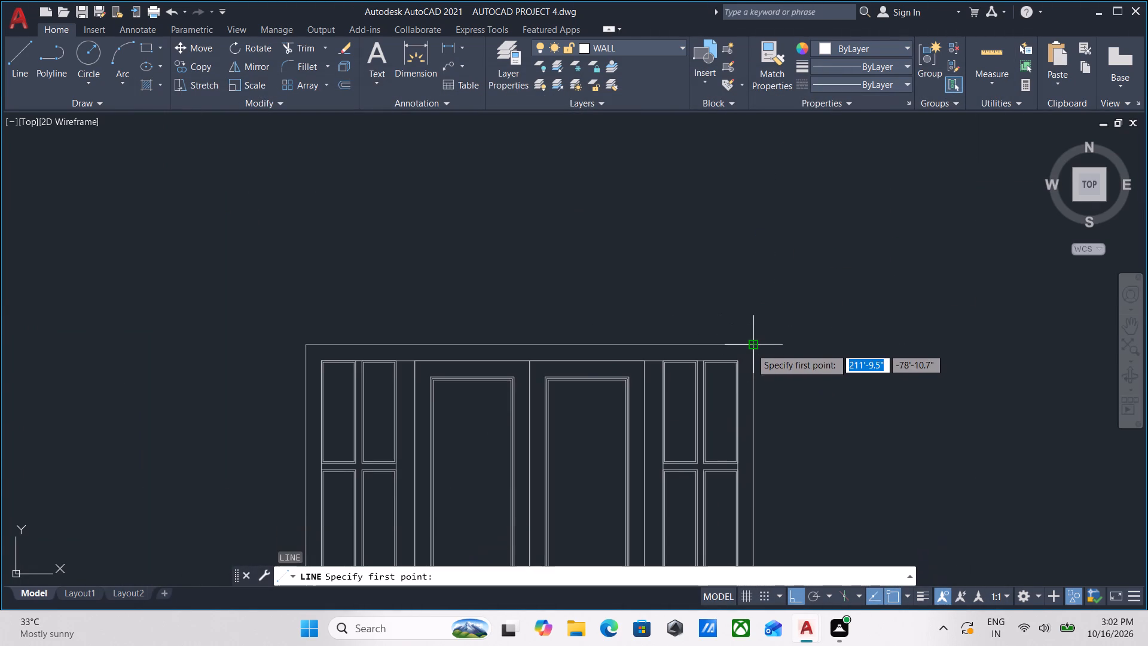
{"action": "type", "text": "tk"}
{"action": "key", "text": "Return"}
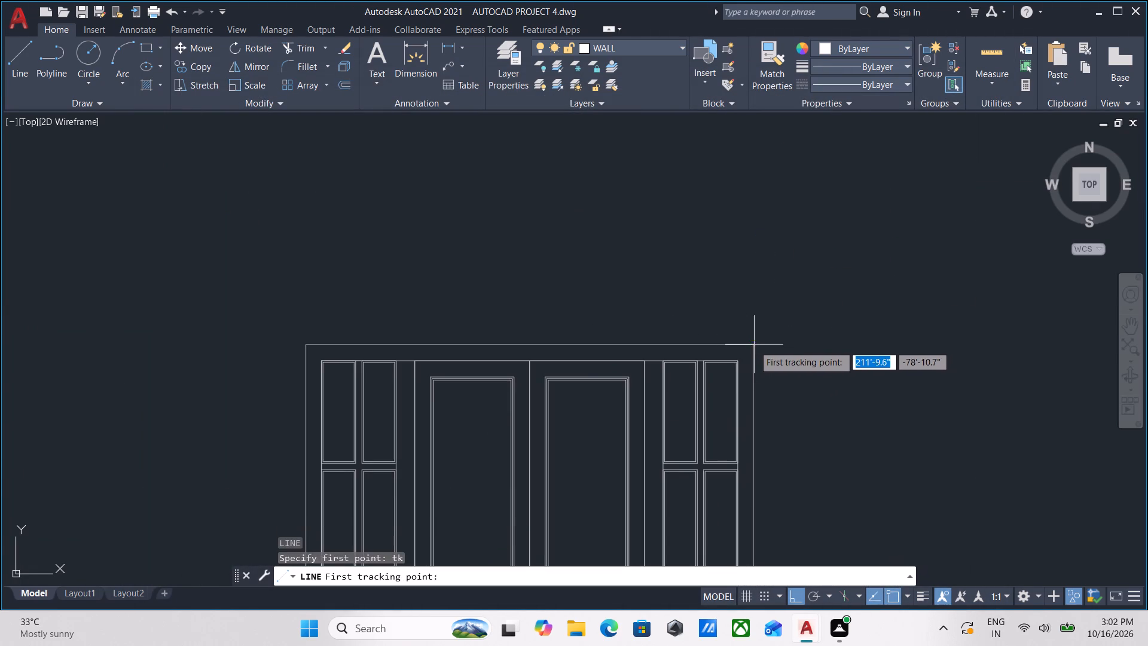
{"action": "left_click", "coordinate": [753, 345]}
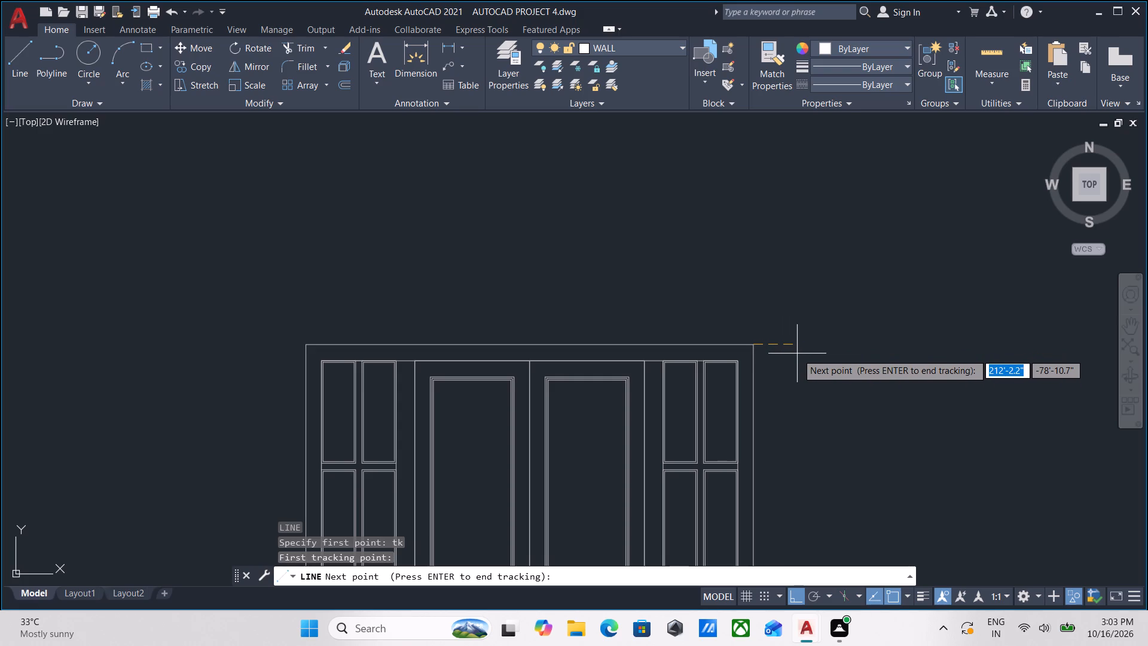
{"action": "scroll", "coordinate": [763, 351], "scroll_direction": "up", "scroll_amount": 3}
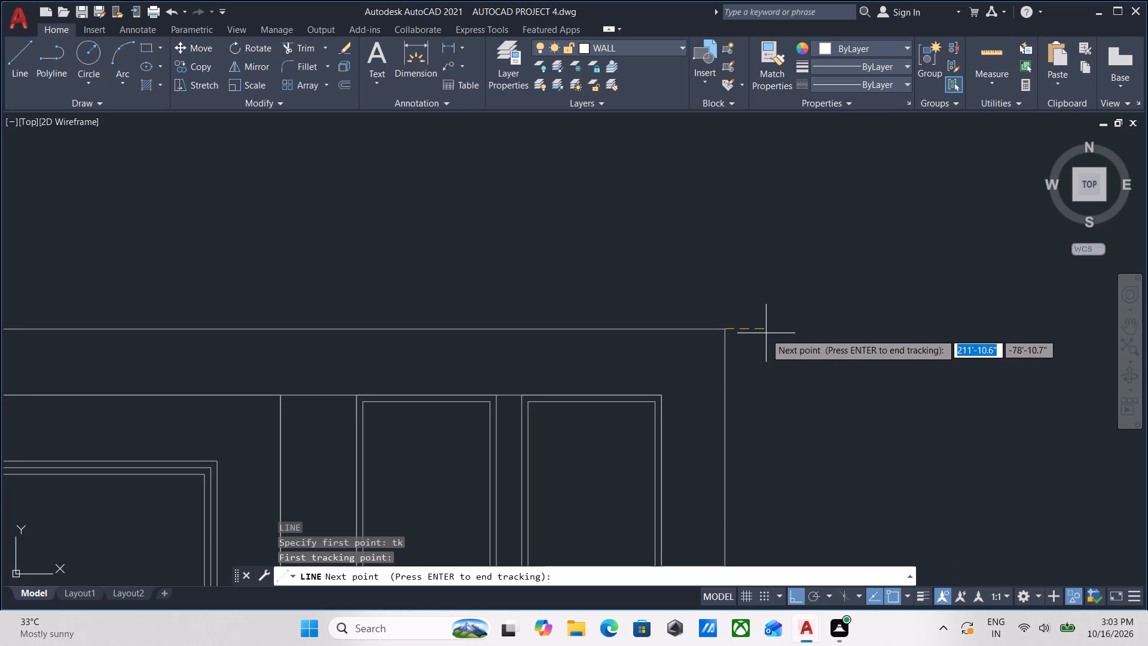
{"action": "key", "text": "6"}
{"action": "key", "text": "shift+quotedbl"}
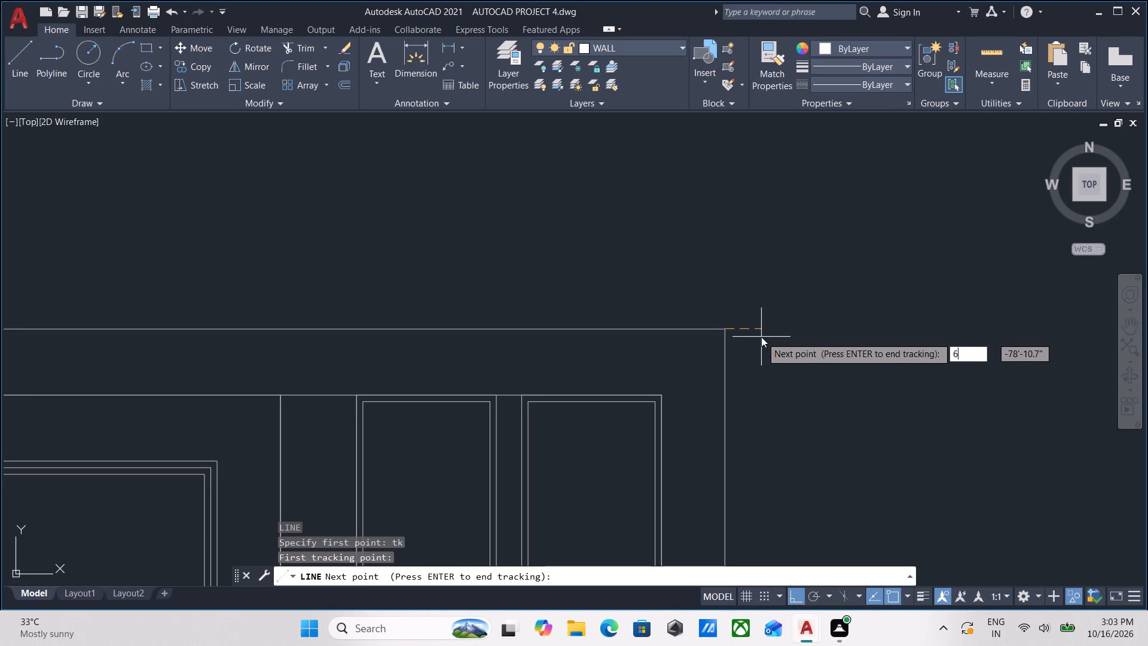
{"action": "key", "text": "Return"}
{"action": "scroll", "coordinate": [835, 380], "scroll_direction": "down", "scroll_amount": 1}
{"action": "middle_click_drag", "start_coordinate": [818, 355], "coordinate": [780, 237]}
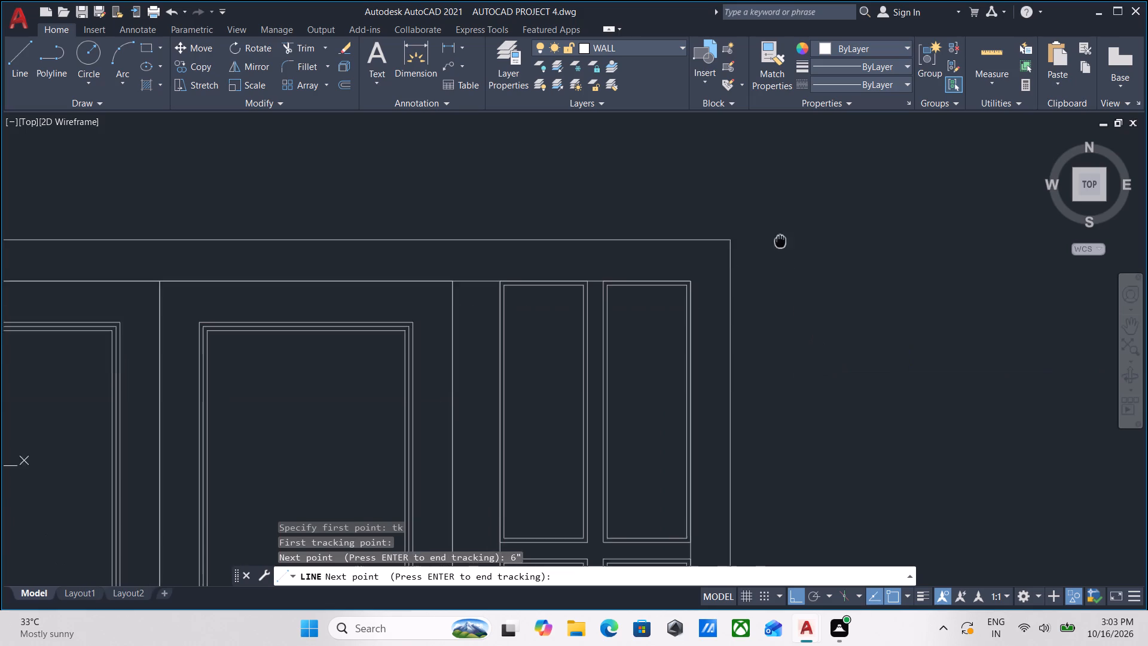
{"action": "middle_click_drag", "start_coordinate": [780, 237], "coordinate": [779, 234]}
{"action": "key", "text": "Return"}
{"action": "scroll", "coordinate": [802, 385], "scroll_direction": "down", "scroll_amount": 1}
{"action": "middle_click_drag", "start_coordinate": [802, 387], "coordinate": [781, 257]}
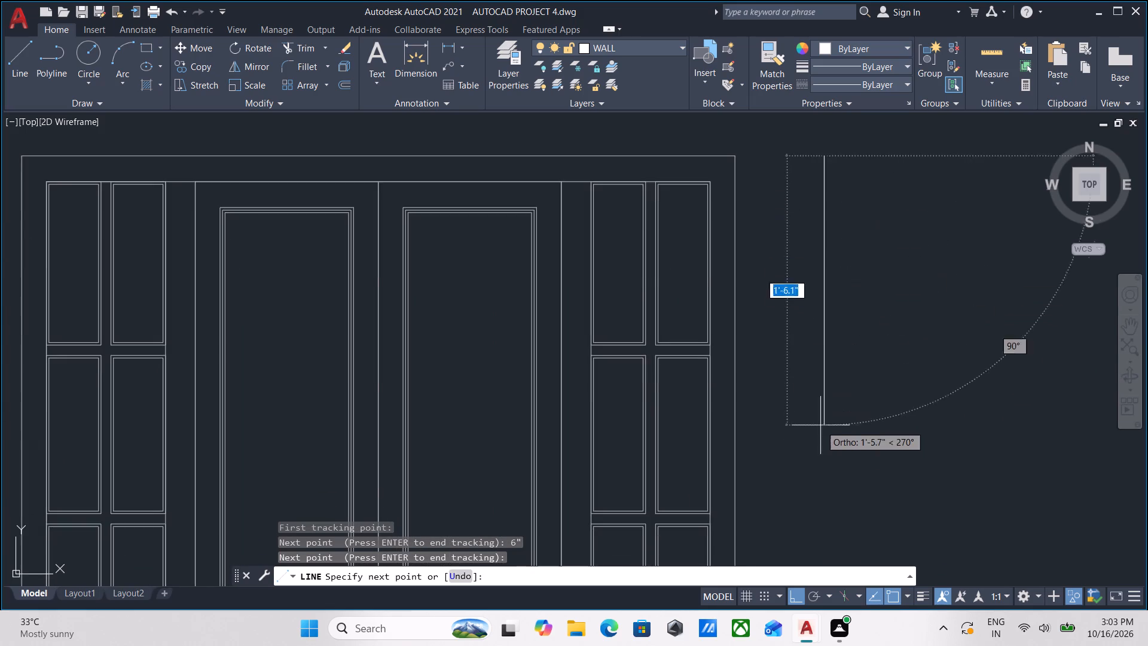
{"action": "scroll", "coordinate": [820, 441], "scroll_direction": "down", "scroll_amount": 1}
{"action": "middle_click_drag", "start_coordinate": [820, 440], "coordinate": [808, 277]}
{"action": "middle_click_drag", "start_coordinate": [814, 461], "coordinate": [811, 358]}
{"action": "scroll", "coordinate": [813, 395], "scroll_direction": "down", "scroll_amount": 1}
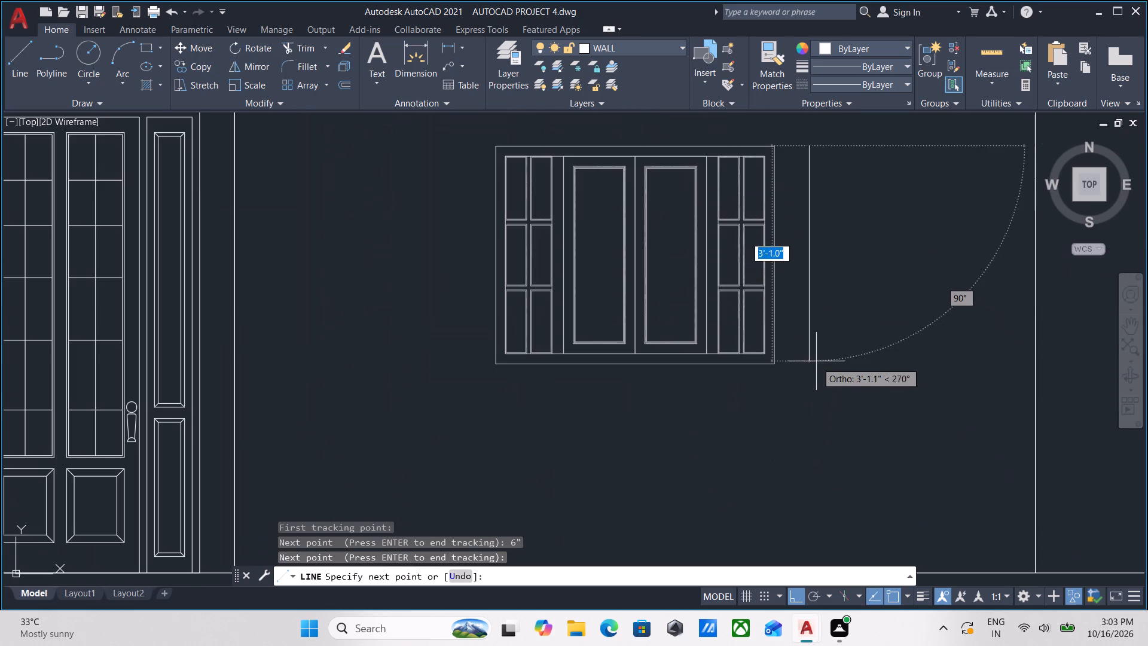
{"action": "scroll", "coordinate": [810, 360], "scroll_direction": "up", "scroll_amount": 1}
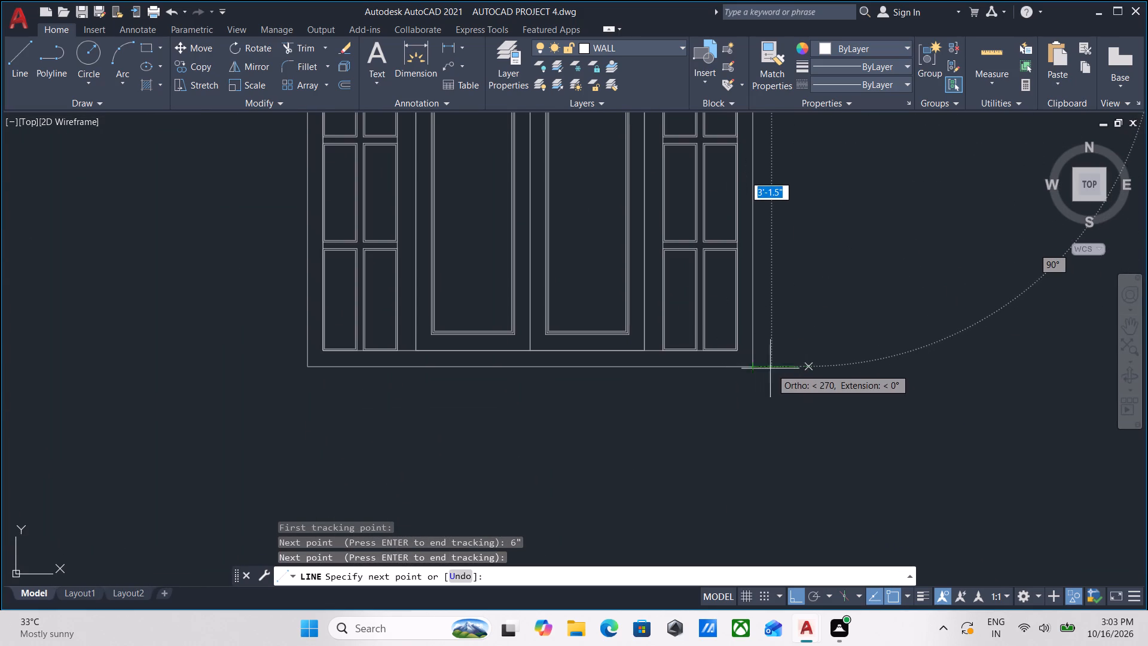
{"action": "left_click", "coordinate": [810, 367]}
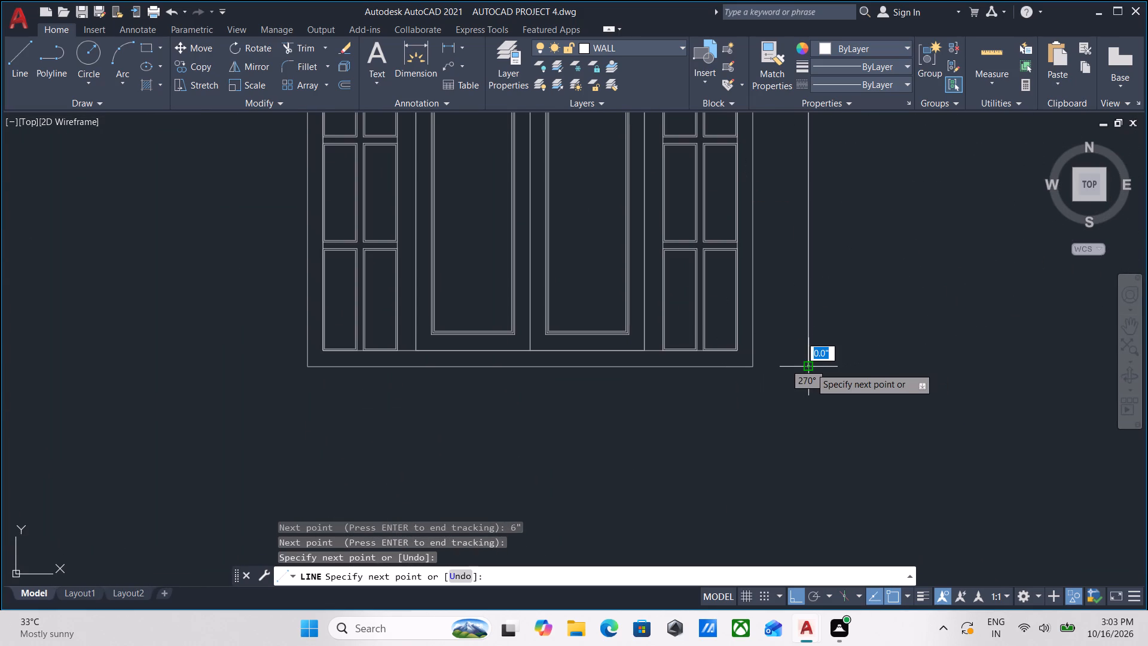
{"action": "key", "text": "Escape"}
{"action": "scroll", "coordinate": [810, 367], "scroll_direction": "down", "scroll_amount": 1}
{"action": "middle_click_drag", "start_coordinate": [810, 367], "coordinate": [796, 432]}
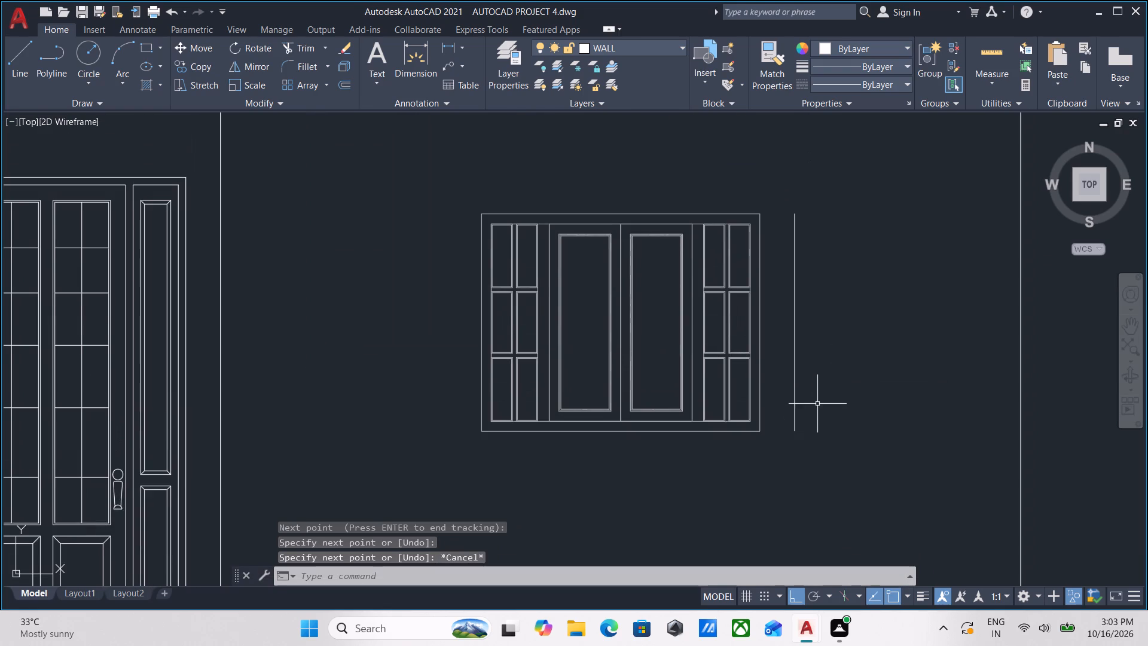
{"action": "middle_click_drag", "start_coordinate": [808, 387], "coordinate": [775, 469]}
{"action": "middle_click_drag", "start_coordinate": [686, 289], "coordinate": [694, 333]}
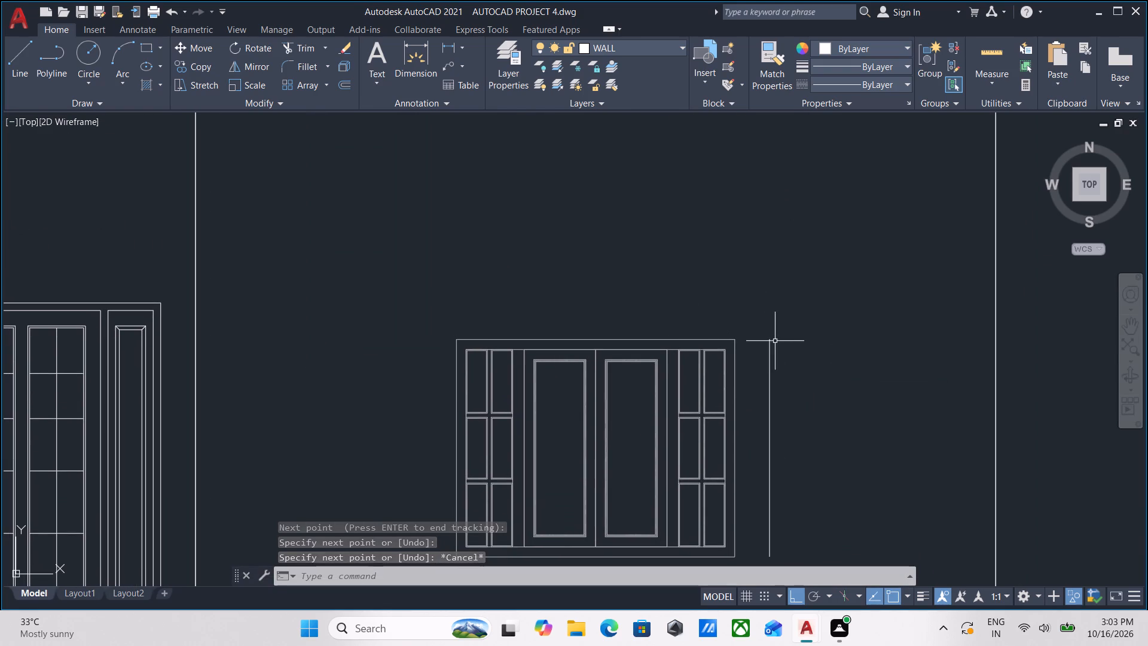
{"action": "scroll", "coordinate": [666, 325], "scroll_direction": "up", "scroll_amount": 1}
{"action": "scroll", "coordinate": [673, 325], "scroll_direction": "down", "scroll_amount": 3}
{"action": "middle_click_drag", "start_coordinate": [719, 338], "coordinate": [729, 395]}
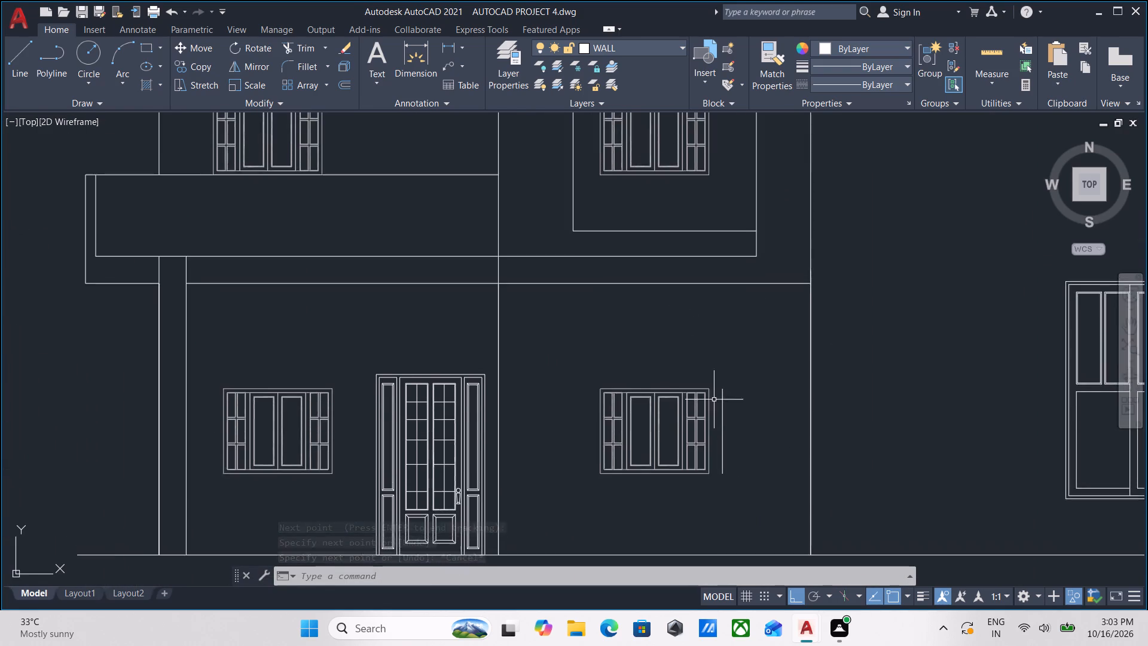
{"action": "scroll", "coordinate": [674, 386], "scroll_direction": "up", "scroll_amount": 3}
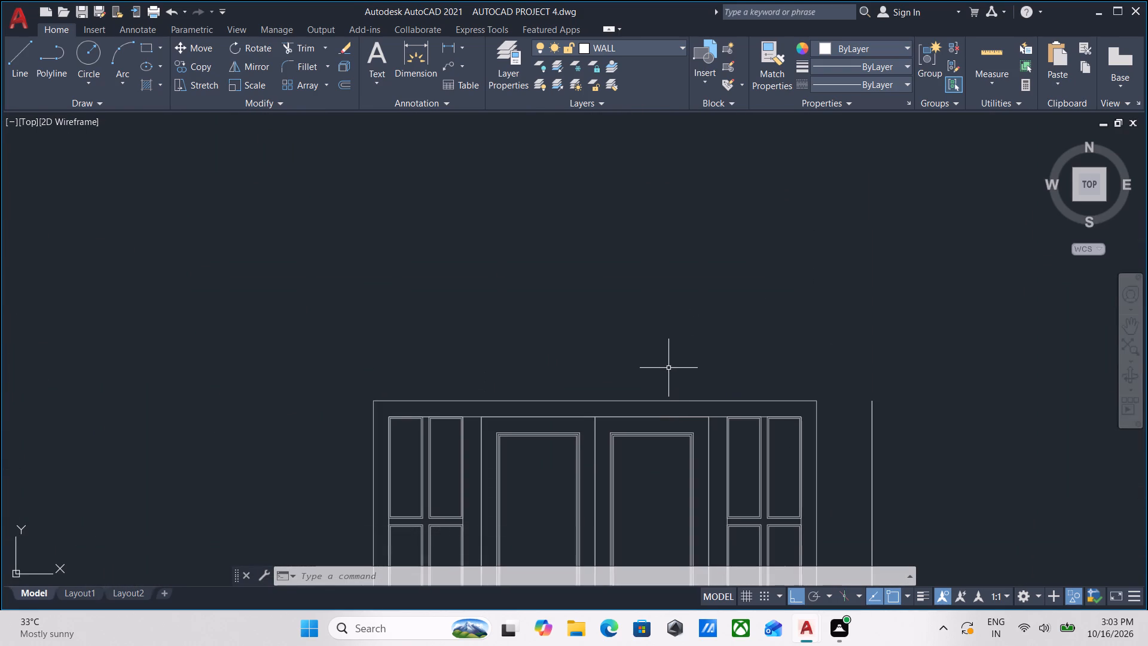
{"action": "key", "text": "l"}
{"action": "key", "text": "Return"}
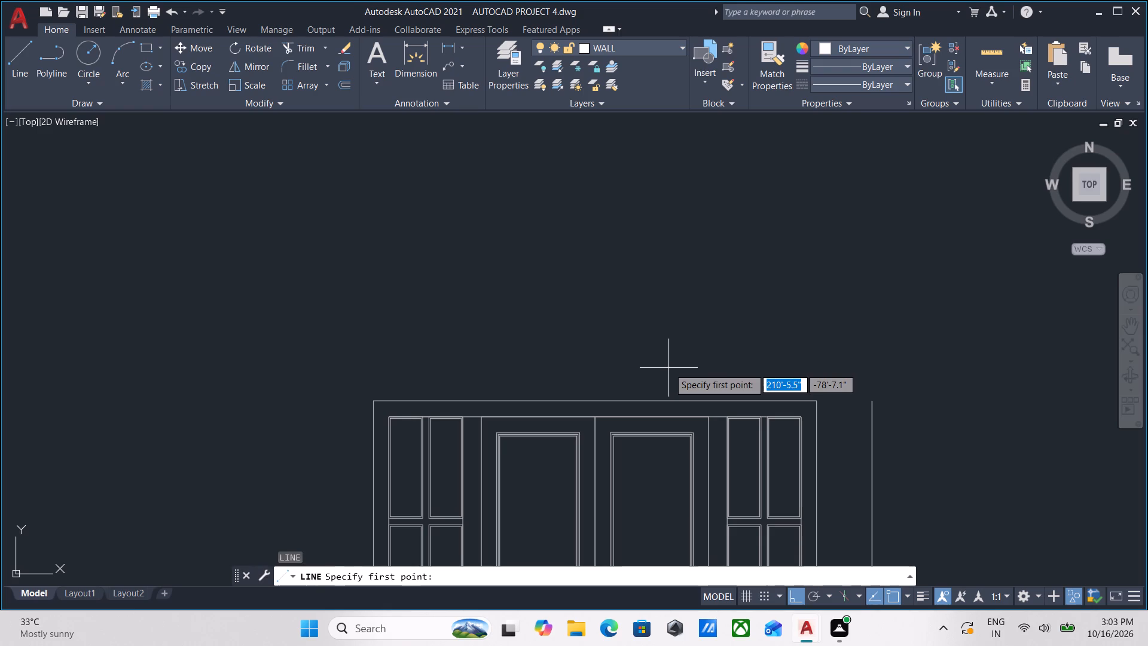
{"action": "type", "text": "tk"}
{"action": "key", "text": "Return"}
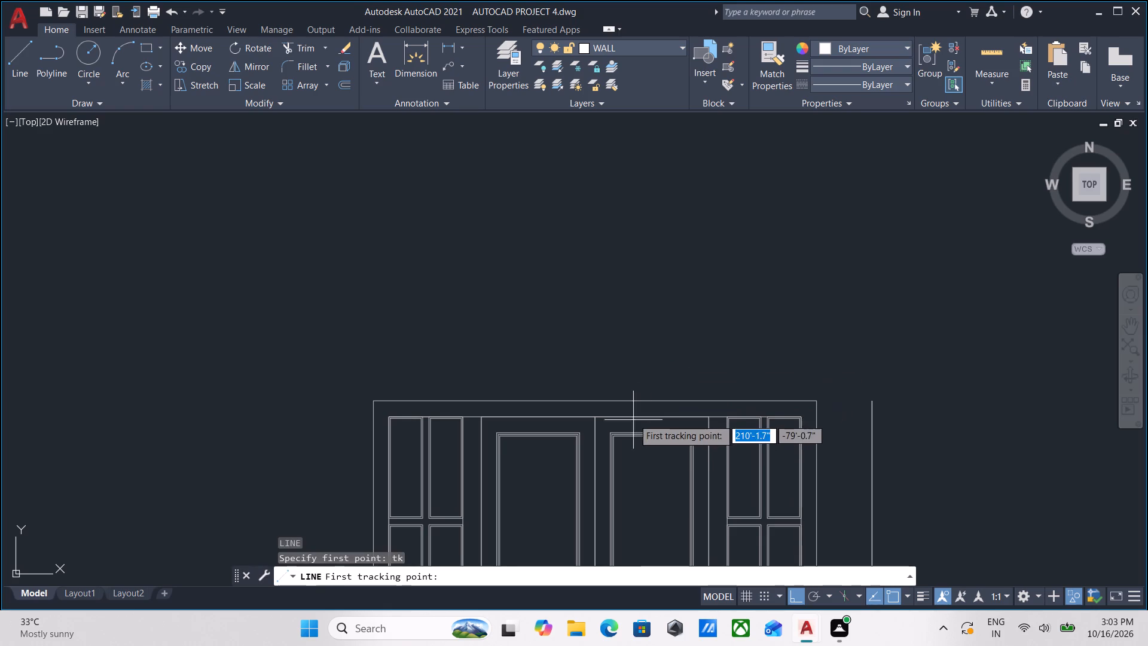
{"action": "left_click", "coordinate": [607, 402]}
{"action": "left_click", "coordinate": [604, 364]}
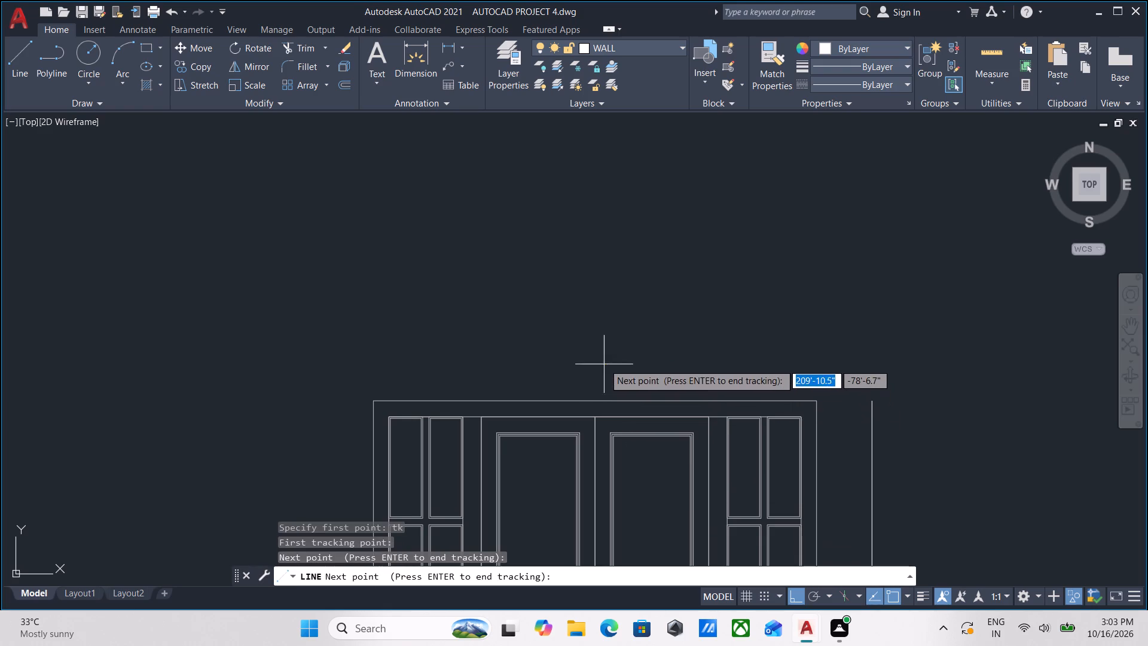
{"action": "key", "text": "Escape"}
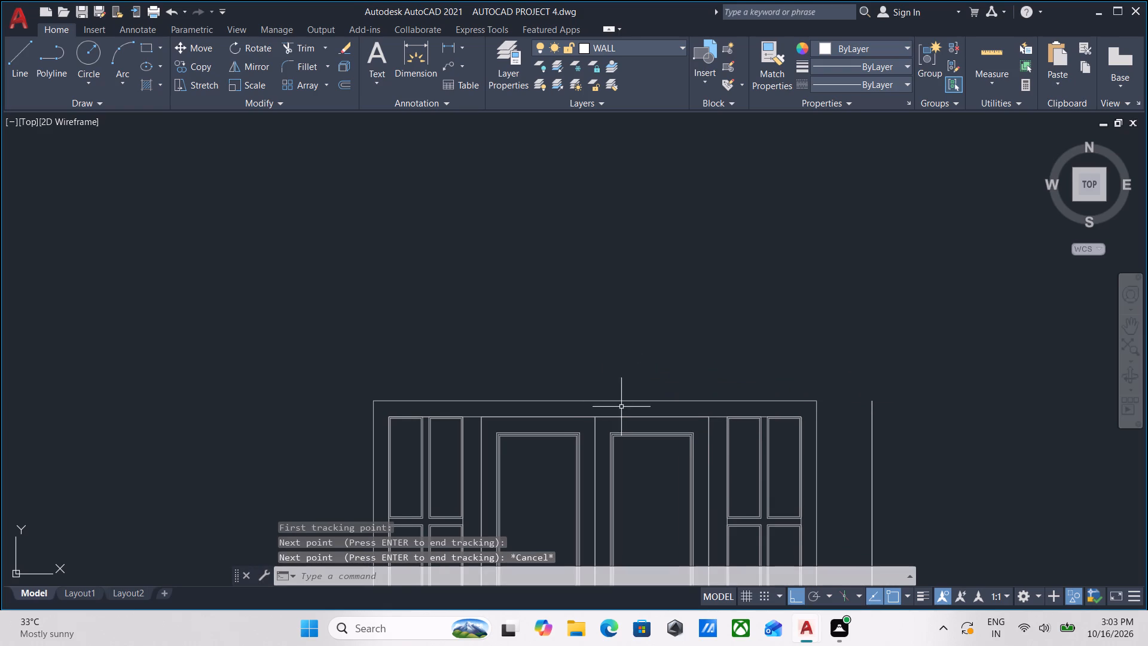
Draw a horizontal line 6" above the same window's top midpoint, running 2'-6" right to align with the new vertical line.
{"action": "key", "text": "l"}
{"action": "key", "text": "Return"}
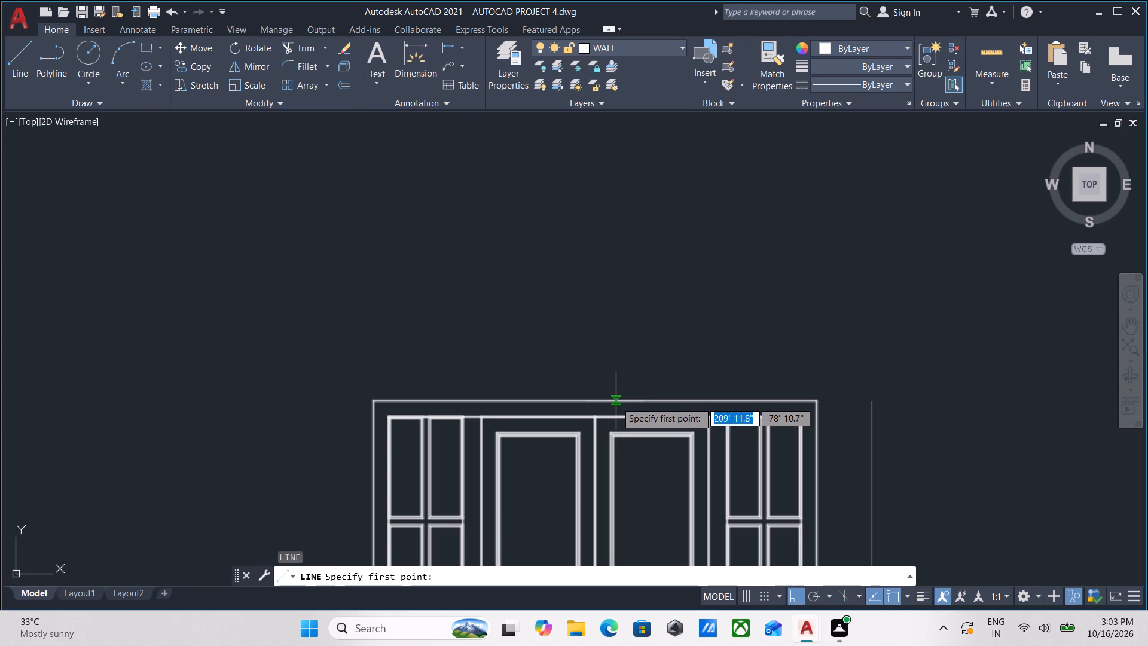
{"action": "key", "text": "t"}
{"action": "key", "text": "k"}
{"action": "key", "text": "Return"}
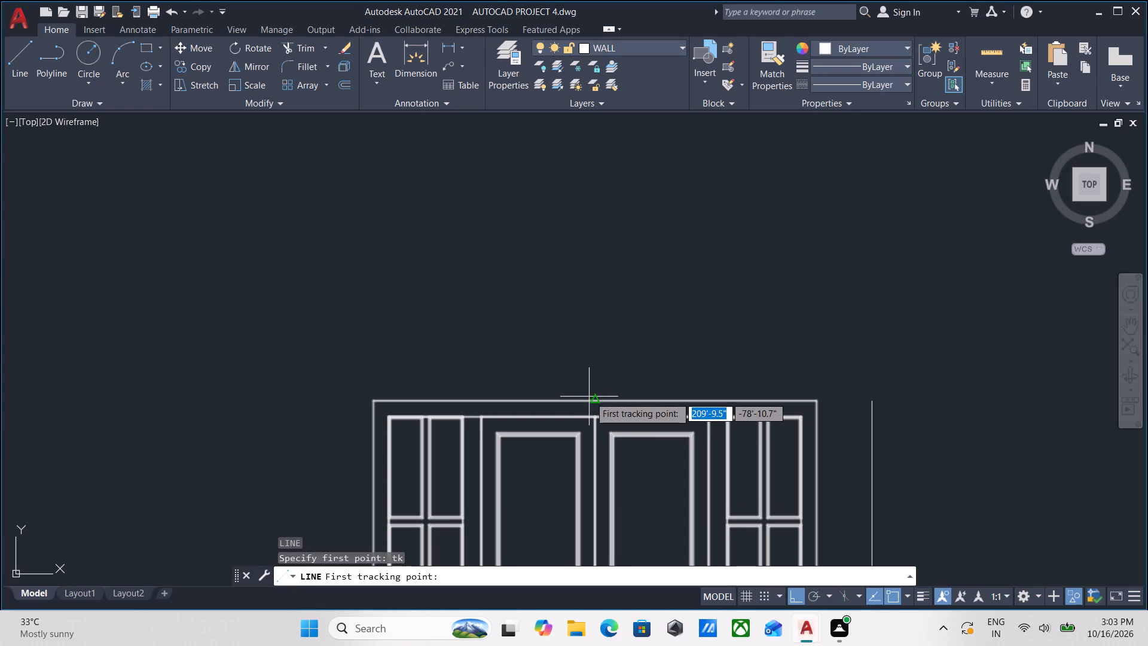
{"action": "left_click", "coordinate": [594, 400]}
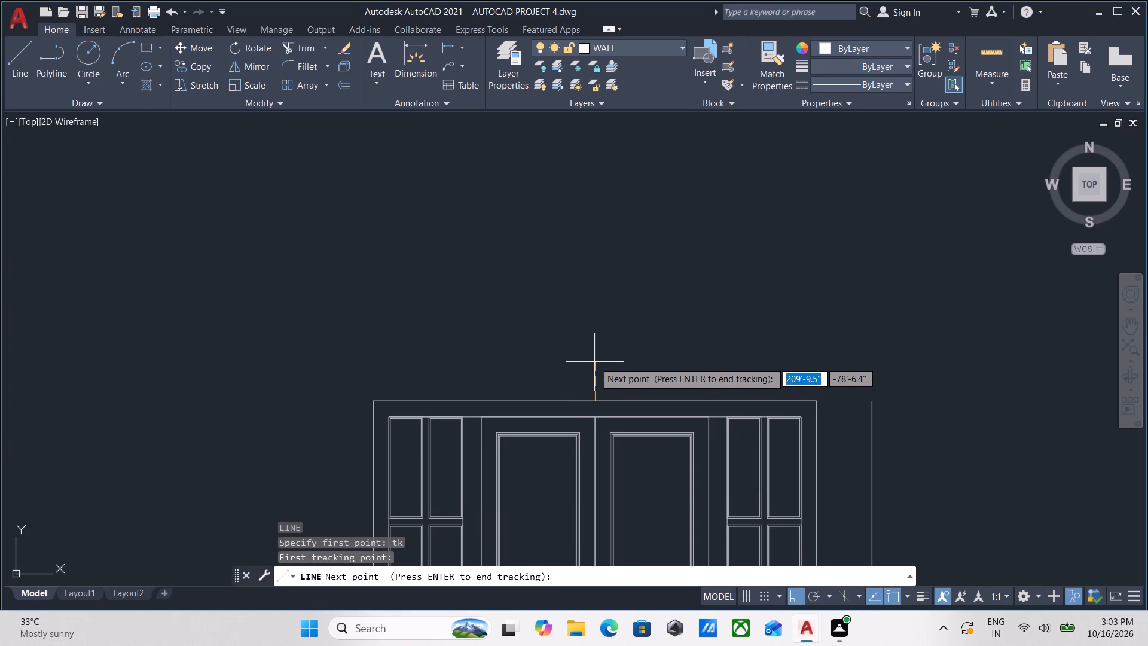
{"action": "key", "text": "6"}
{"action": "key", "text": "shift+quotedbl"}
{"action": "key", "text": "Return"}
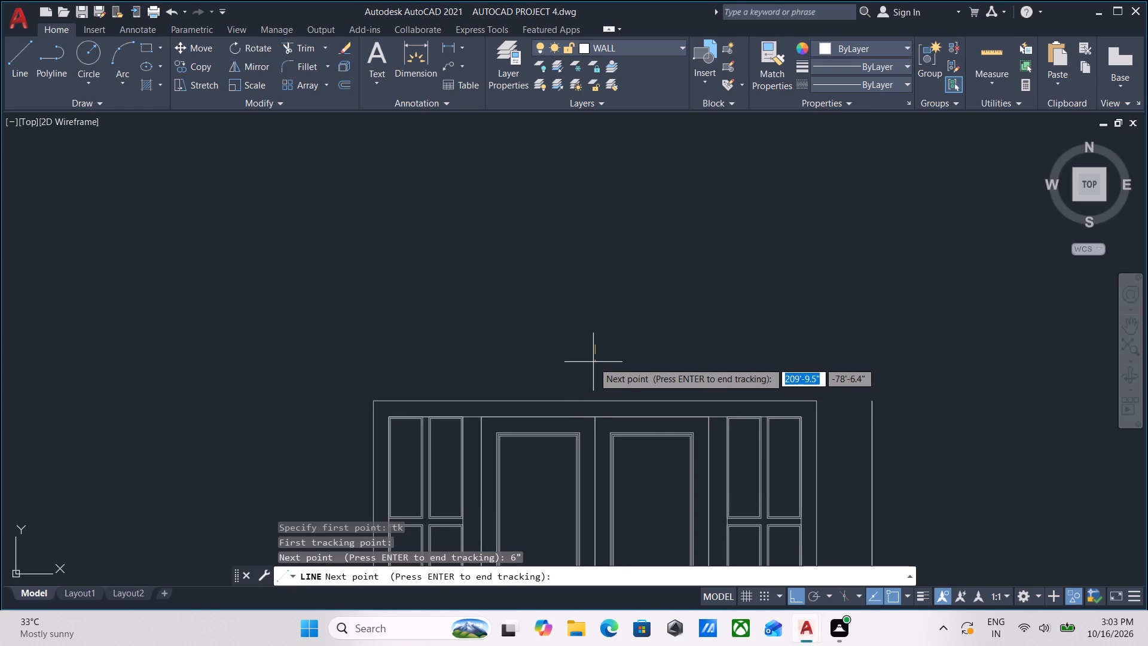
{"action": "key", "text": "Return"}
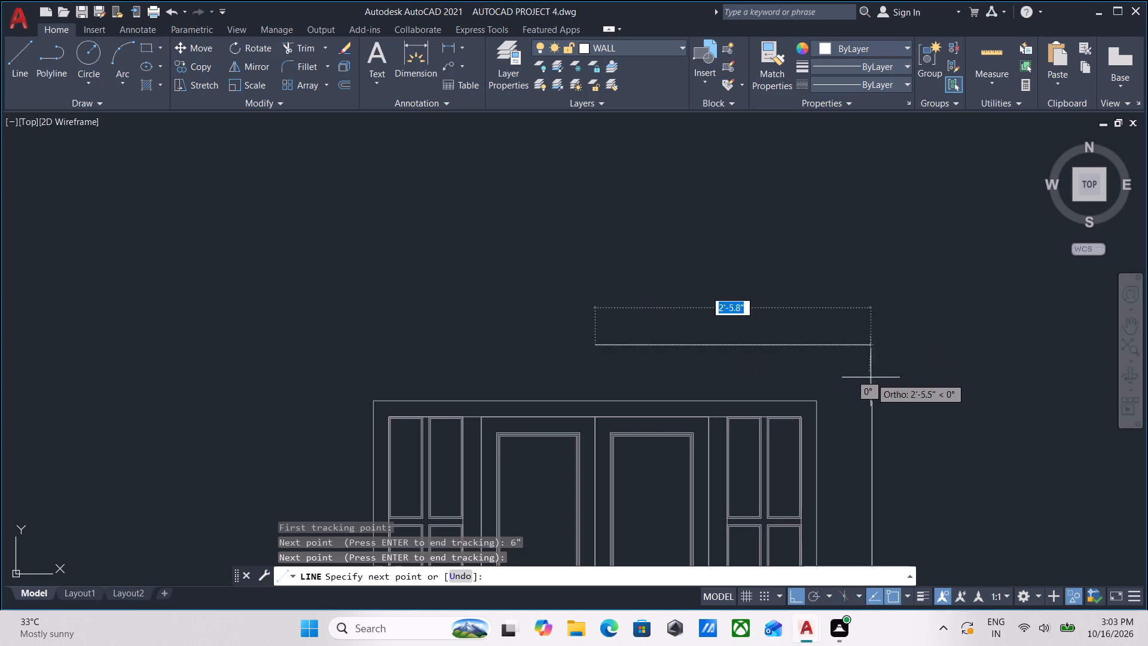
{"action": "left_click", "coordinate": [872, 343]}
{"action": "key", "text": "Escape"}
{"action": "scroll", "coordinate": [872, 343], "scroll_direction": "down", "scroll_amount": 3}
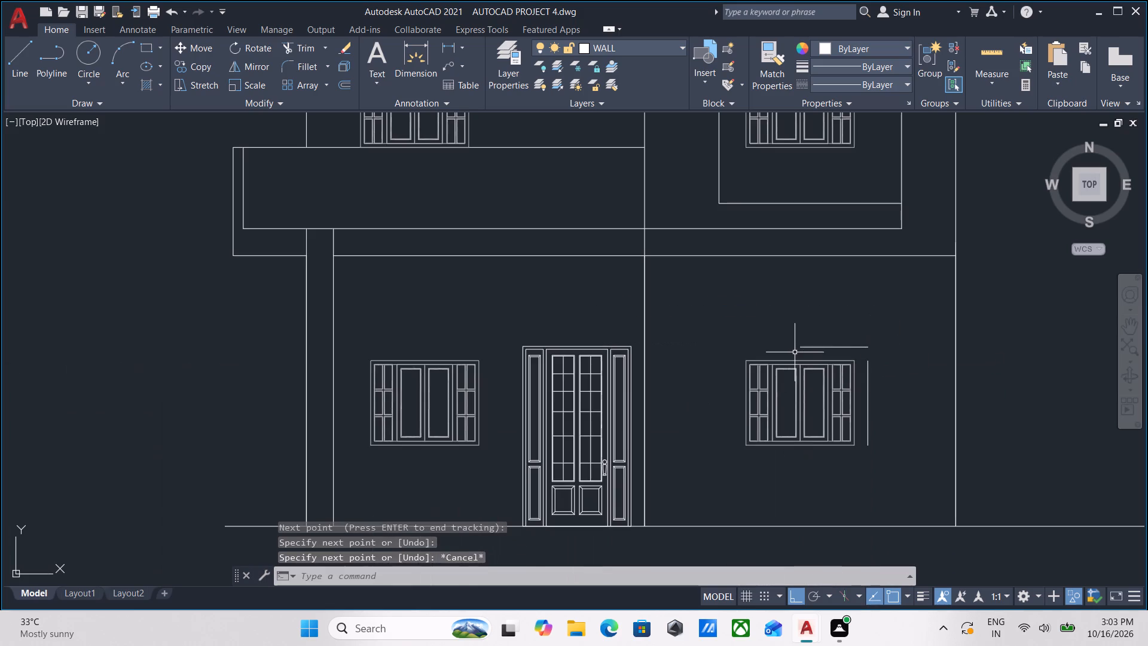
{"action": "scroll", "coordinate": [791, 348], "scroll_direction": "up", "scroll_amount": 2}
{"action": "middle_click_drag", "start_coordinate": [815, 353], "coordinate": [698, 336]}
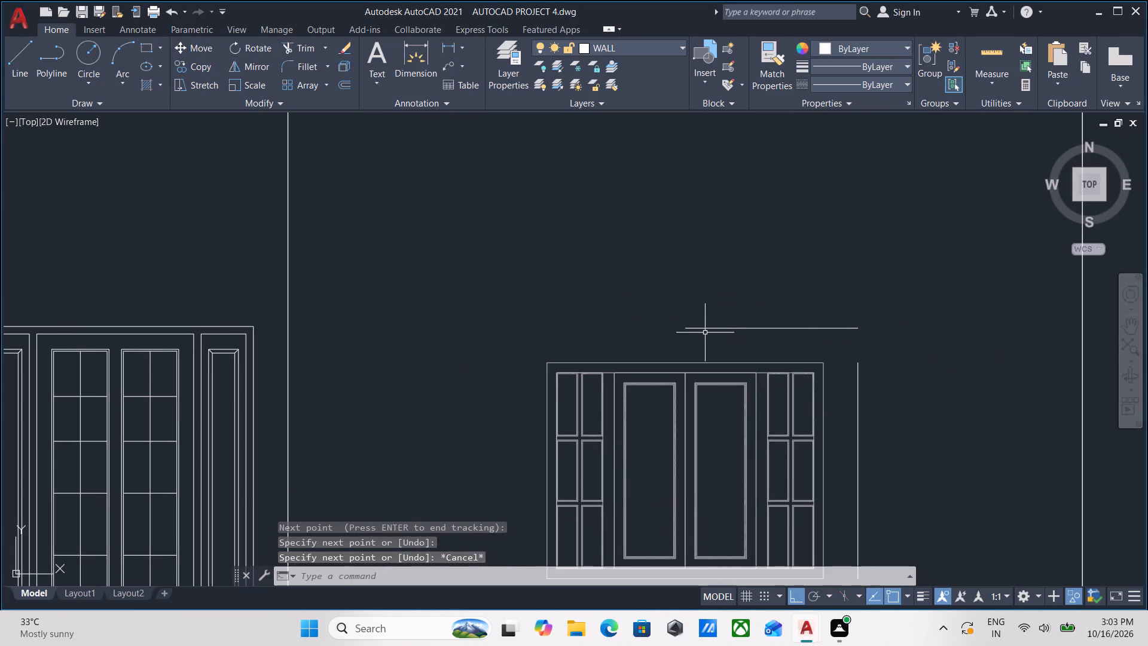
Examine the new lines around the right-hand ground-floor window against the upper-floor windows, slabs and the rest of the elevation.
{"action": "scroll", "coordinate": [703, 355], "scroll_direction": "down", "scroll_amount": 1}
{"action": "middle_click_drag", "start_coordinate": [728, 334], "coordinate": [743, 310]}
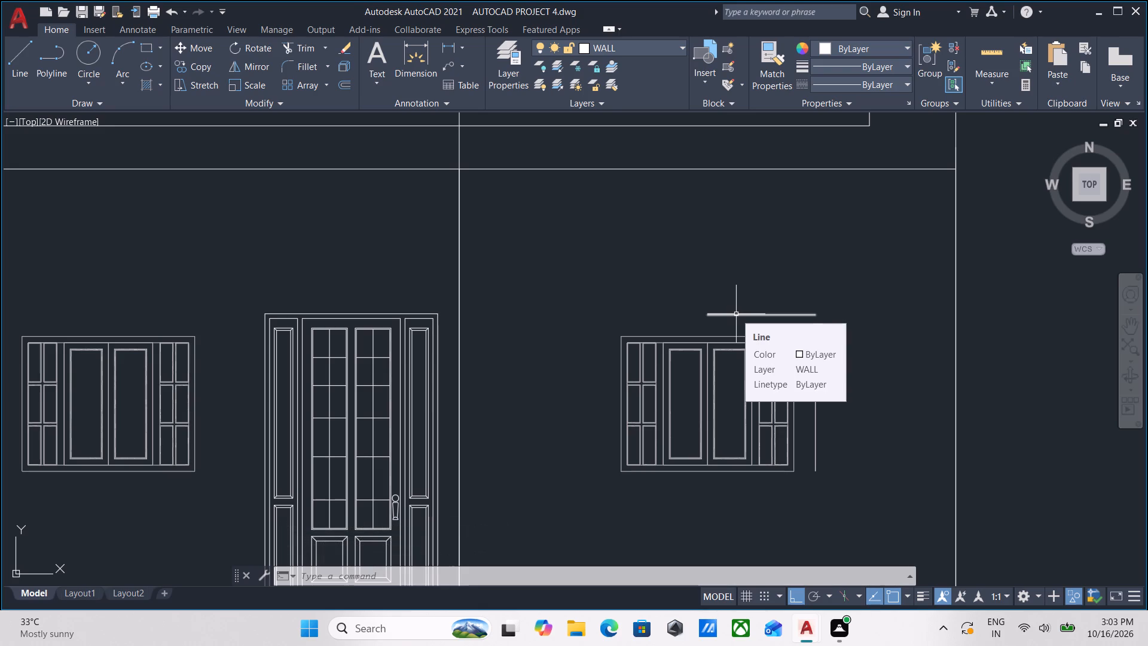
{"action": "middle_click_drag", "start_coordinate": [737, 317], "coordinate": [723, 404]}
{"action": "scroll", "coordinate": [732, 391], "scroll_direction": "down", "scroll_amount": 1}
{"action": "middle_click_drag", "start_coordinate": [732, 390], "coordinate": [736, 357]}
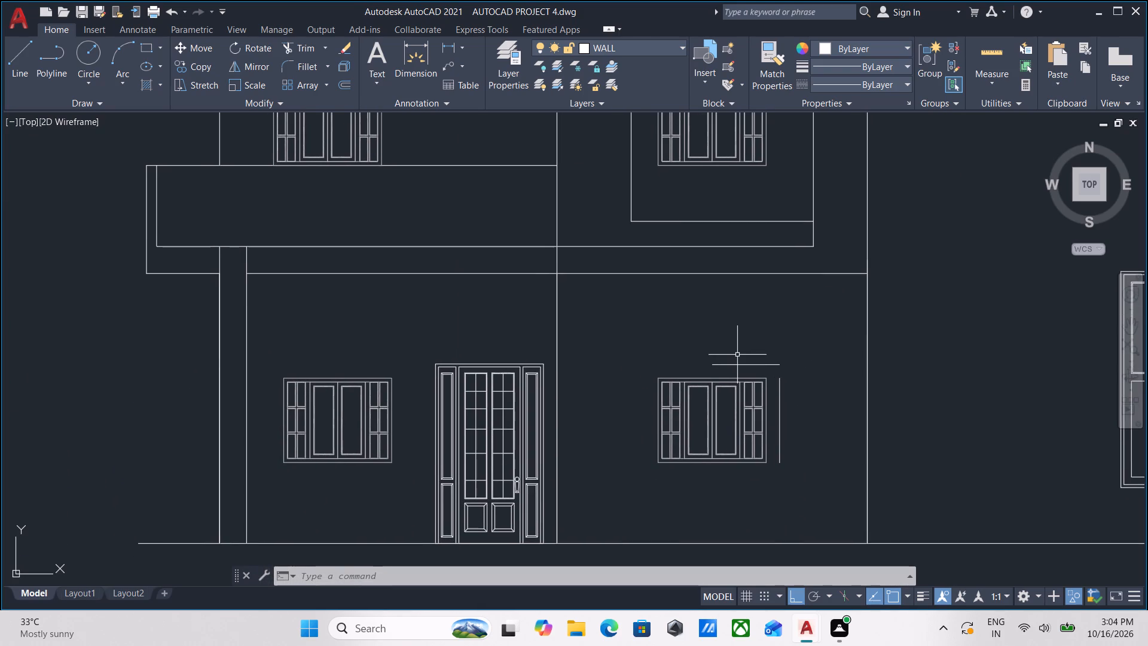
{"action": "scroll", "coordinate": [736, 354], "scroll_direction": "down", "scroll_amount": 1}
{"action": "middle_click_drag", "start_coordinate": [741, 371], "coordinate": [748, 440]}
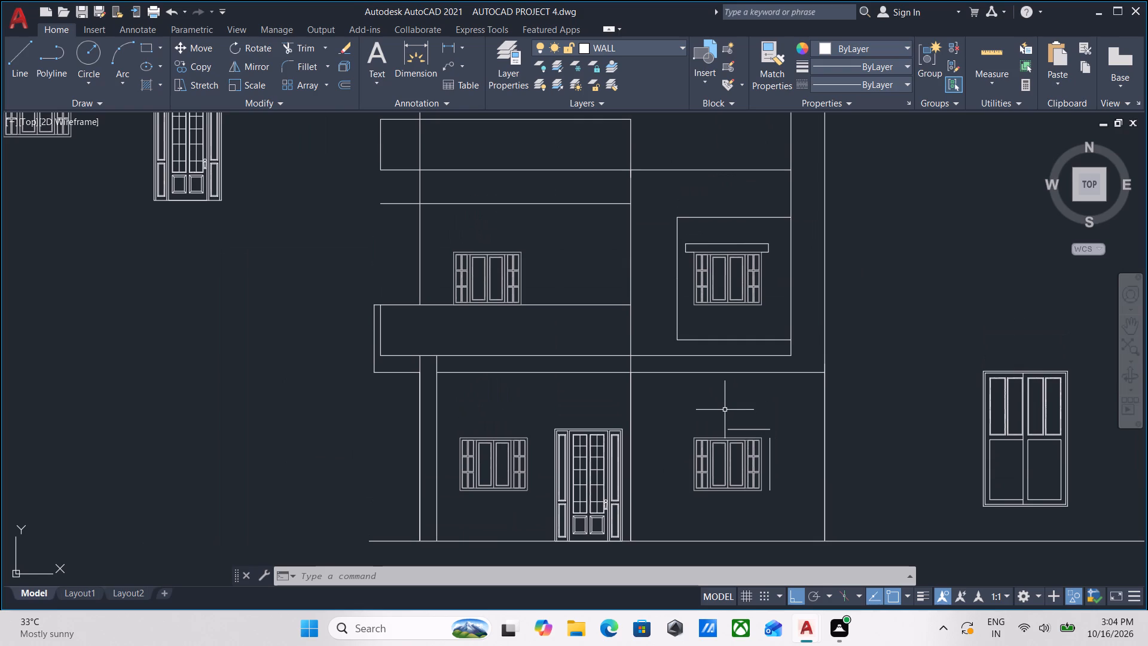
{"action": "scroll", "coordinate": [724, 409], "scroll_direction": "down", "scroll_amount": 1}
{"action": "middle_click_drag", "start_coordinate": [724, 409], "coordinate": [720, 447]}
{"action": "scroll", "coordinate": [691, 440], "scroll_direction": "up", "scroll_amount": 2}
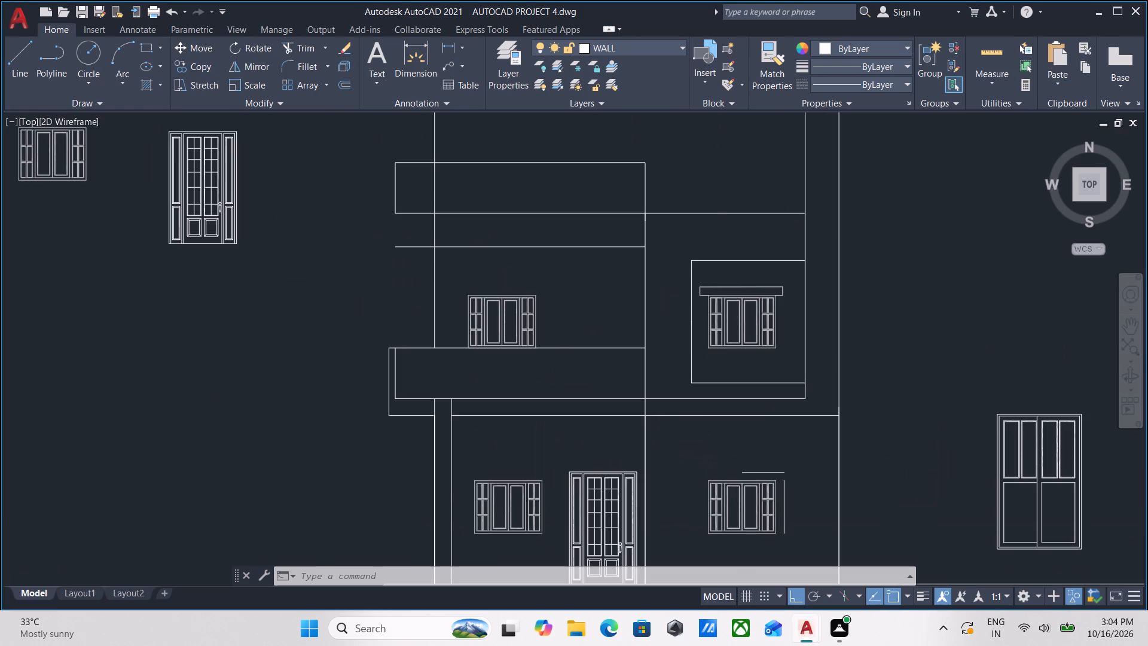
{"action": "scroll", "coordinate": [668, 437], "scroll_direction": "down", "scroll_amount": 2}
{"action": "middle_click_drag", "start_coordinate": [701, 431], "coordinate": [710, 455]}
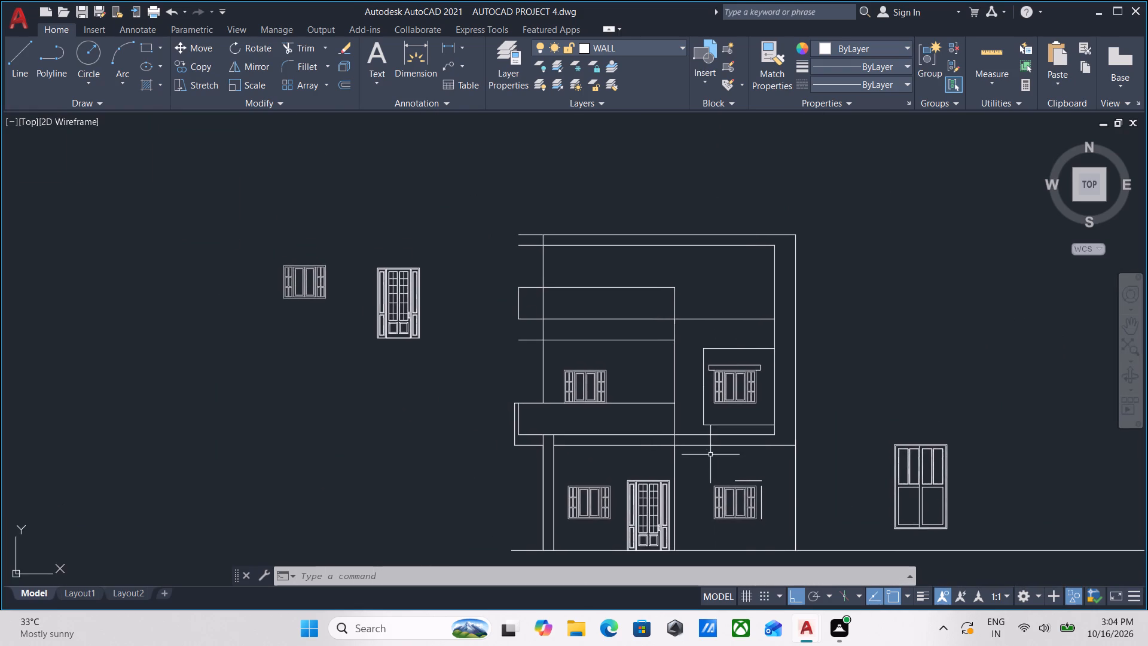
{"action": "scroll", "coordinate": [691, 455], "scroll_direction": "up", "scroll_amount": 1}
{"action": "middle_click_drag", "start_coordinate": [532, 443], "coordinate": [680, 442]}
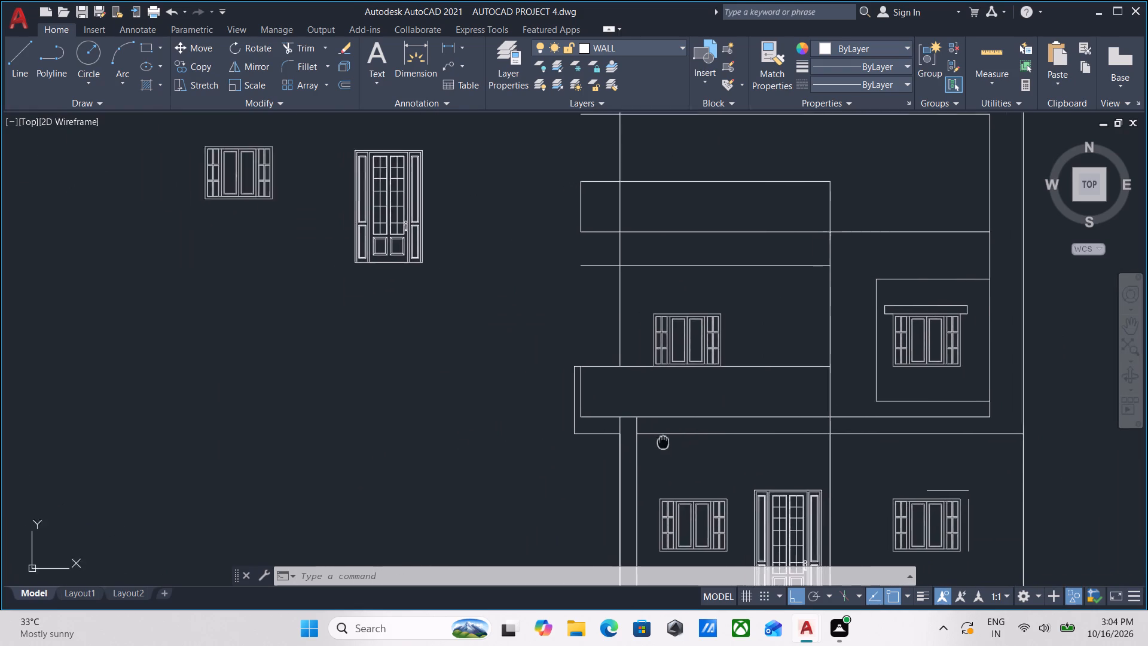
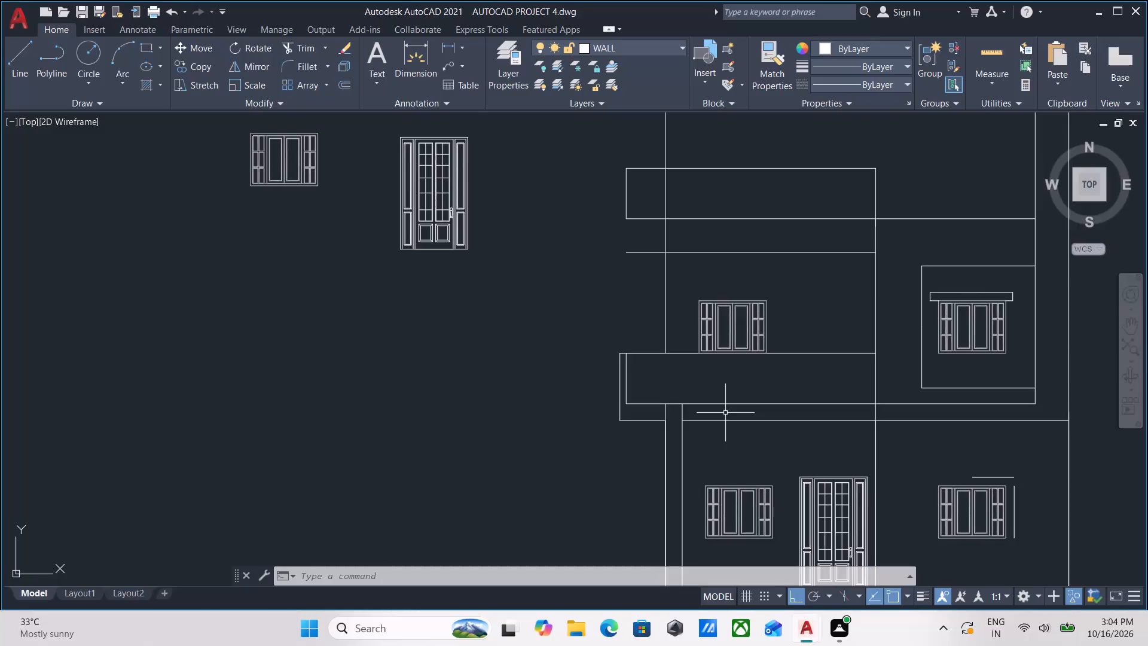
Erase the long horizontal line below the first-floor band and its short collinear piece left of the column.
{"action": "scroll", "coordinate": [731, 422], "scroll_direction": "up", "scroll_amount": 2}
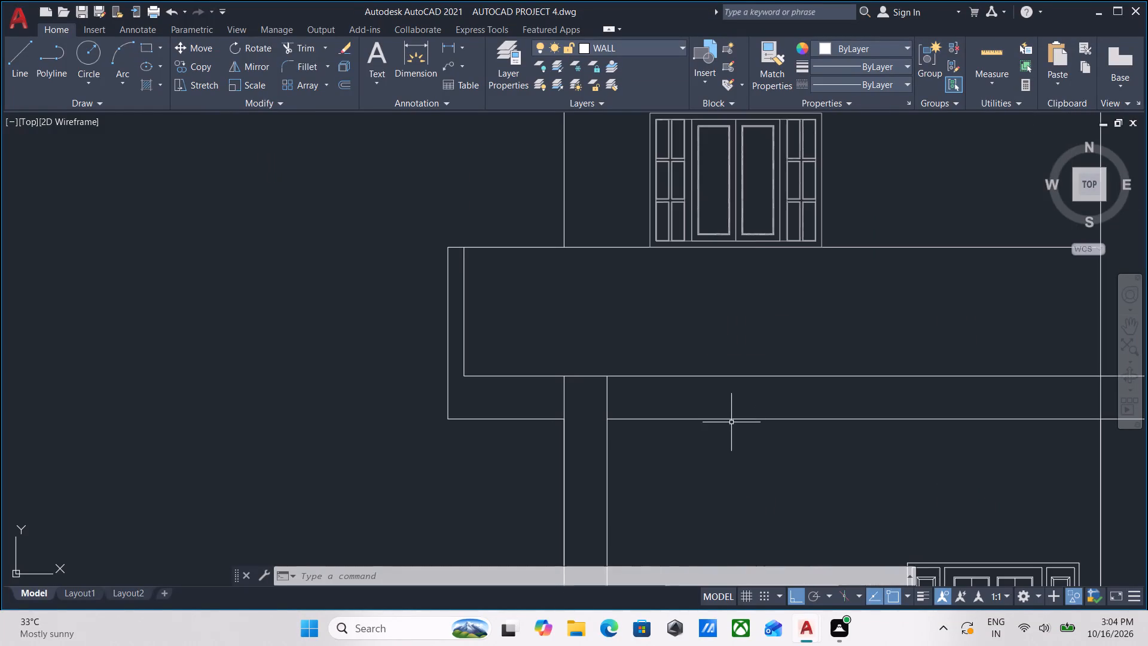
{"action": "left_click_drag", "start_coordinate": [743, 443], "coordinate": [740, 436]}
{"action": "left_click", "coordinate": [709, 406]}
{"action": "scroll", "coordinate": [725, 407], "scroll_direction": "down", "scroll_amount": 1}
{"action": "middle_click_drag", "start_coordinate": [725, 408], "coordinate": [652, 409]}
{"action": "scroll", "coordinate": [701, 421], "scroll_direction": "down", "scroll_amount": 1}
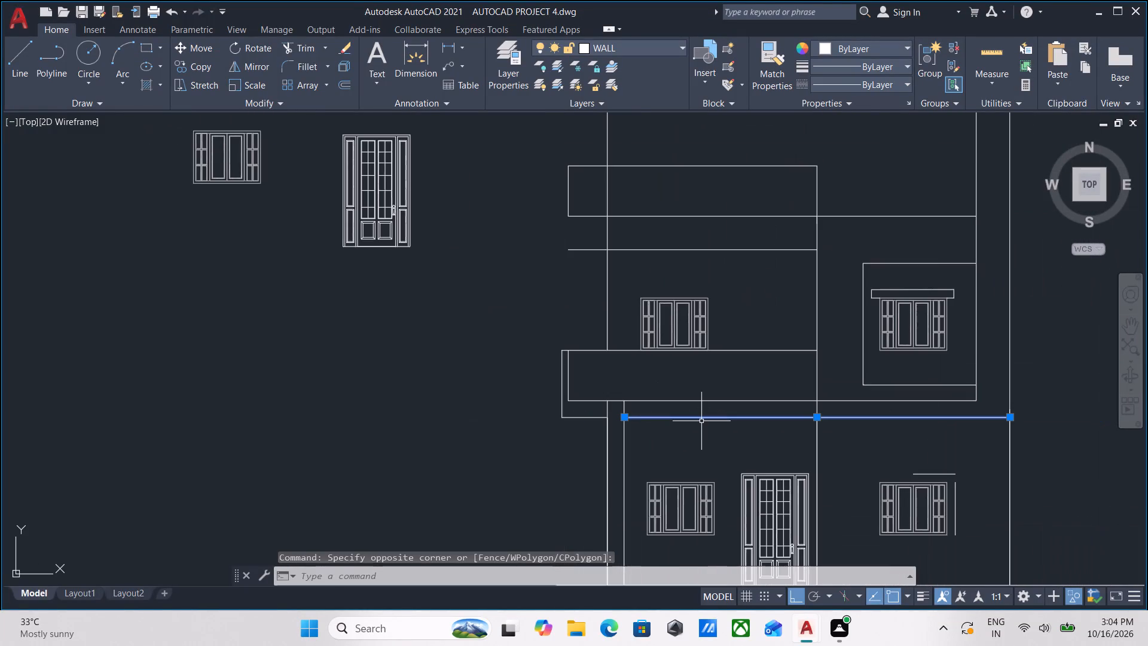
{"action": "right_click", "coordinate": [698, 423]}
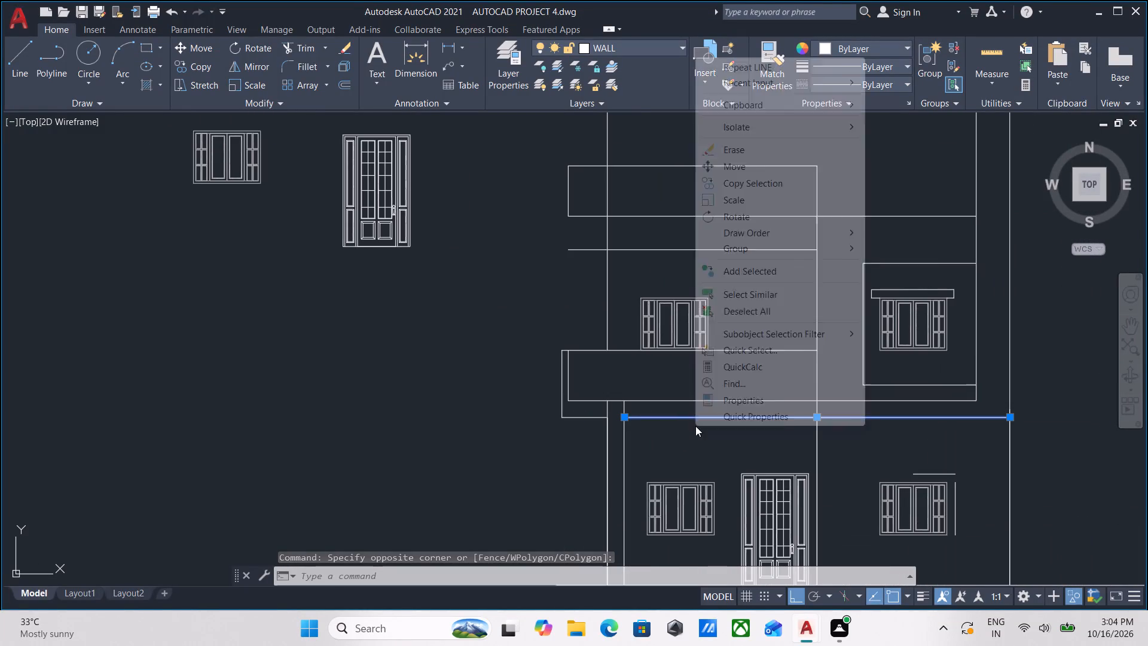
{"action": "left_click", "coordinate": [746, 145]}
{"action": "scroll", "coordinate": [674, 439], "scroll_direction": "up", "scroll_amount": 1}
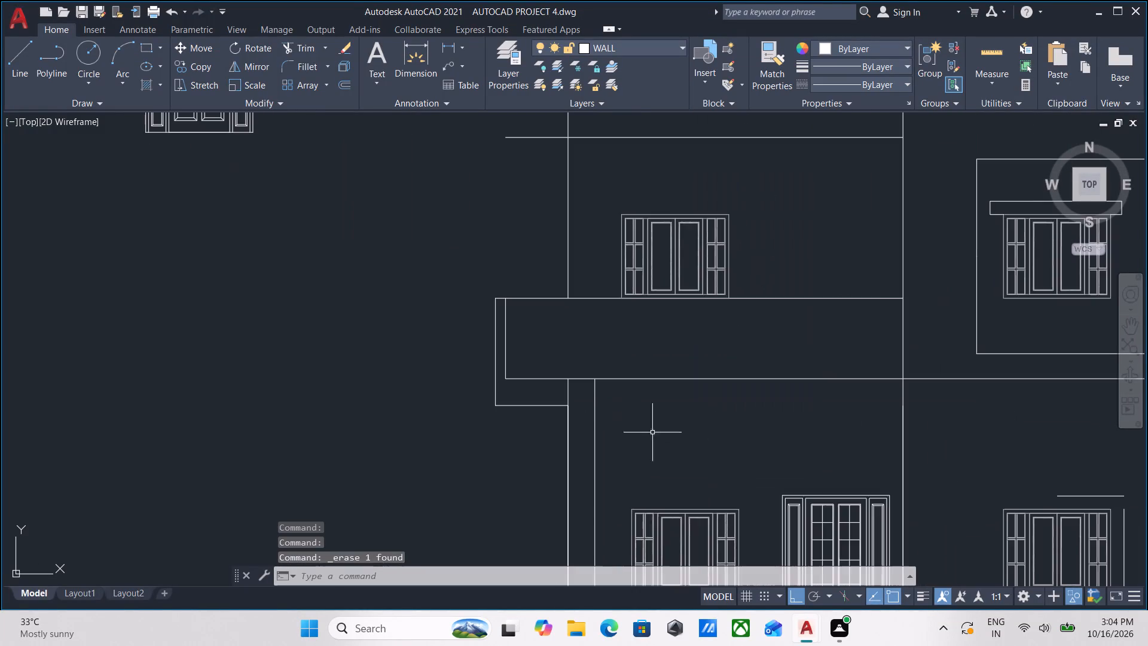
{"action": "scroll", "coordinate": [515, 421], "scroll_direction": "up", "scroll_amount": 2}
{"action": "left_click_drag", "start_coordinate": [530, 416], "coordinate": [517, 373]}
{"action": "left_click", "coordinate": [511, 354]}
{"action": "right_click", "coordinate": [511, 354]}
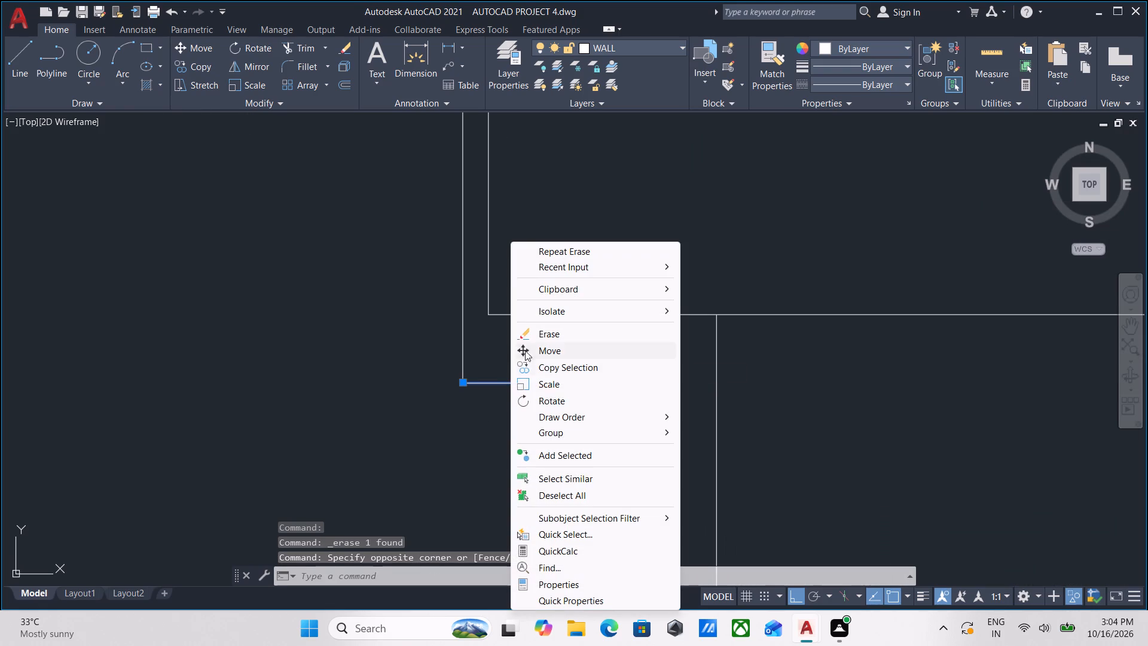
{"action": "left_click", "coordinate": [571, 330]}
Offset the bottom line of the first-floor band 2' downward.
{"action": "middle_click_drag", "start_coordinate": [758, 370], "coordinate": [488, 376]}
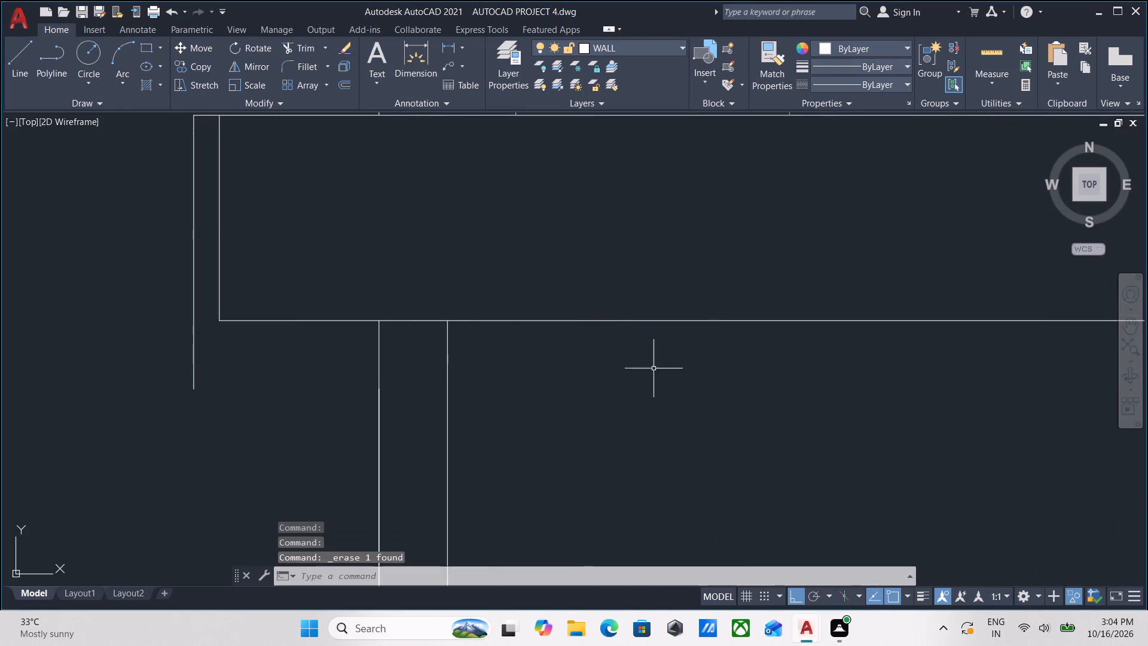
{"action": "left_click_drag", "start_coordinate": [671, 362], "coordinate": [654, 343]}
{"action": "left_click", "coordinate": [630, 298]}
{"action": "scroll", "coordinate": [645, 299], "scroll_direction": "down", "scroll_amount": 2}
{"action": "middle_click_drag", "start_coordinate": [645, 299], "coordinate": [563, 349]}
{"action": "middle_click_drag", "start_coordinate": [620, 349], "coordinate": [592, 370]}
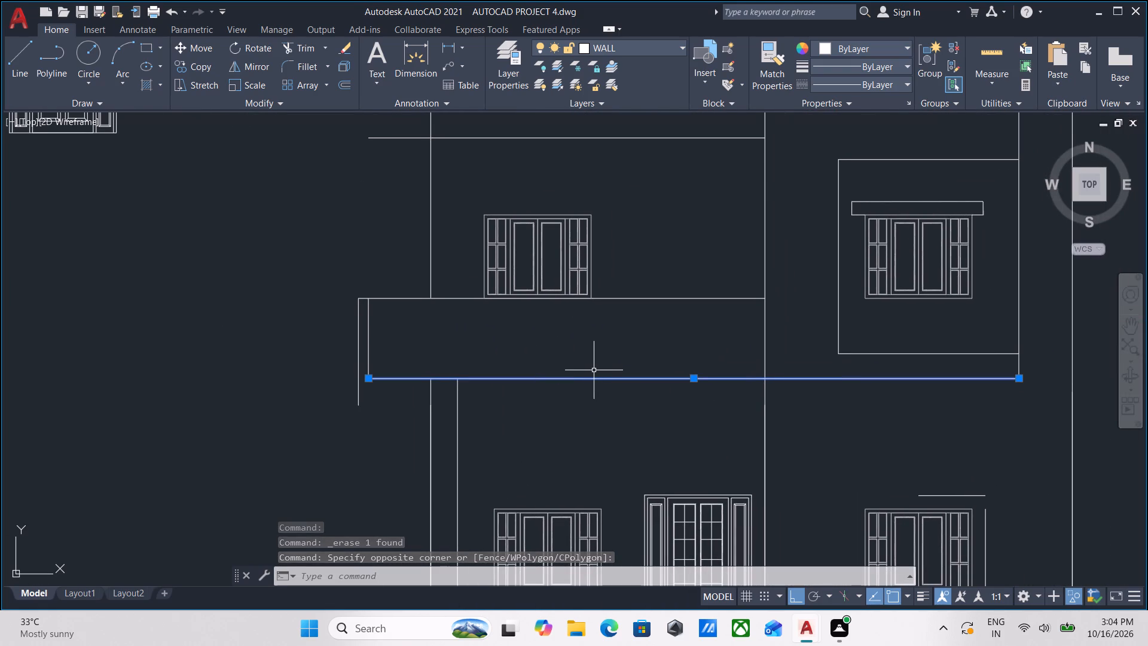
{"action": "key", "text": "o"}
{"action": "key", "text": "Return"}
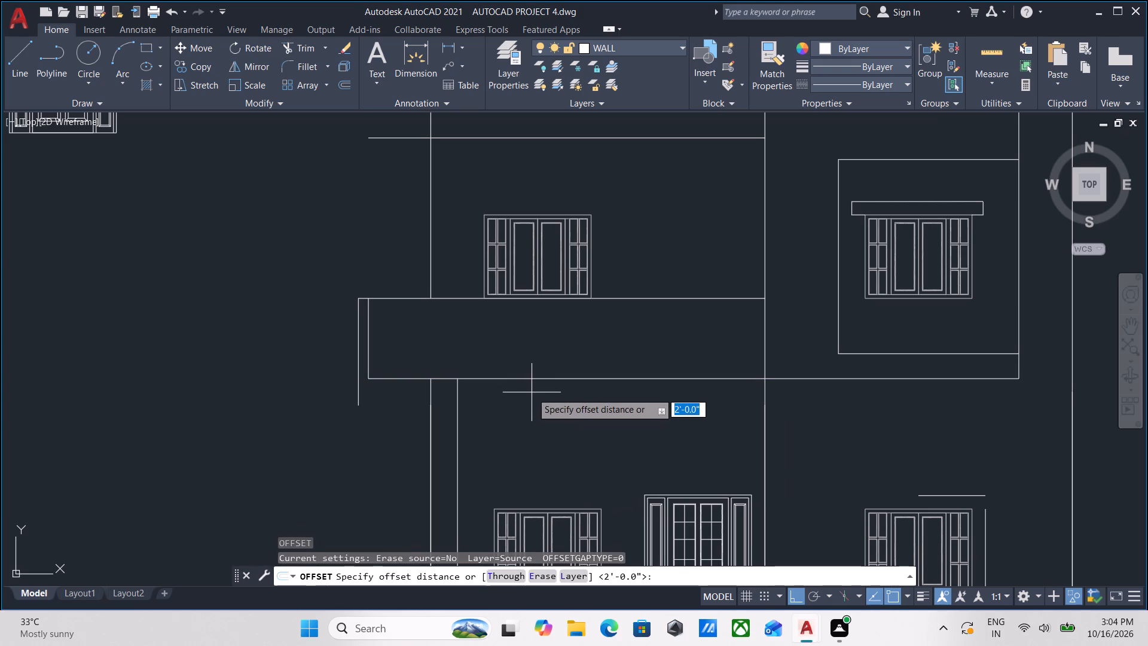
{"action": "left_click", "coordinate": [597, 378]}
{"action": "left_click", "coordinate": [596, 406]}
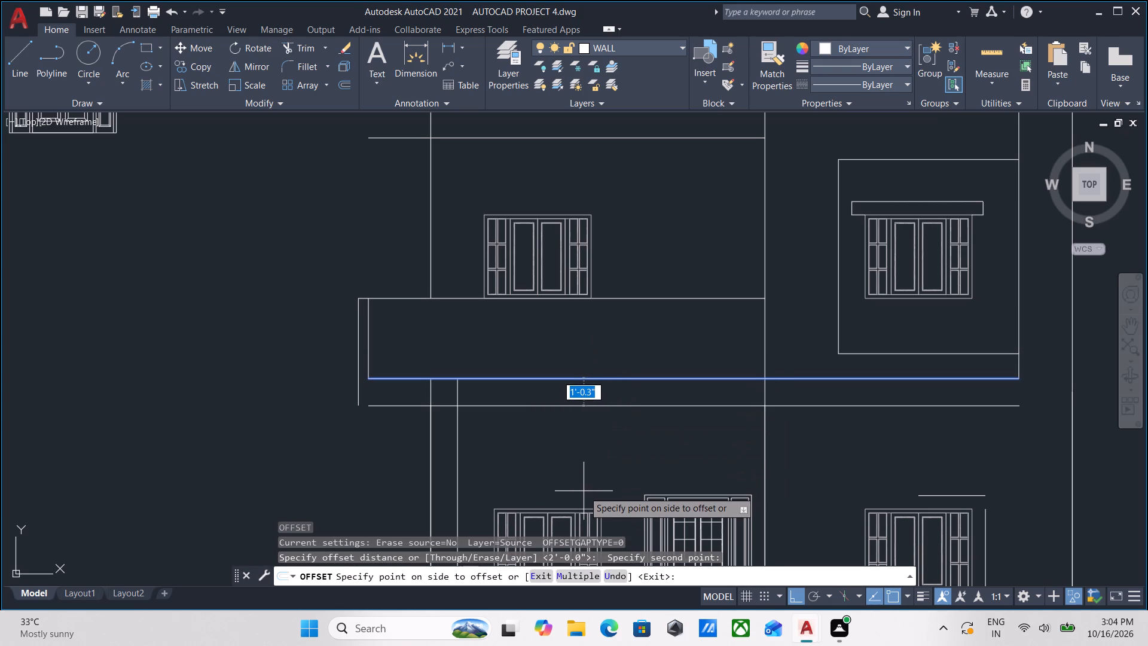
{"action": "key", "text": "2"}
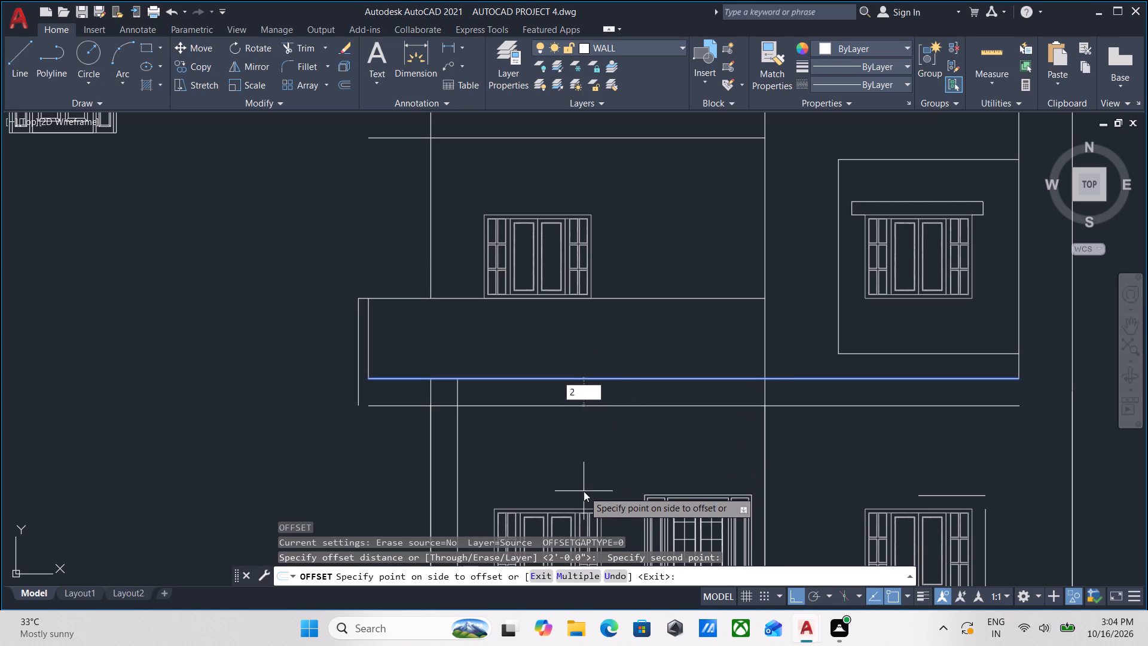
{"action": "key", "text": "apostrophe"}
{"action": "key", "text": "Return"}
{"action": "middle_click_drag", "start_coordinate": [610, 486], "coordinate": [638, 446]}
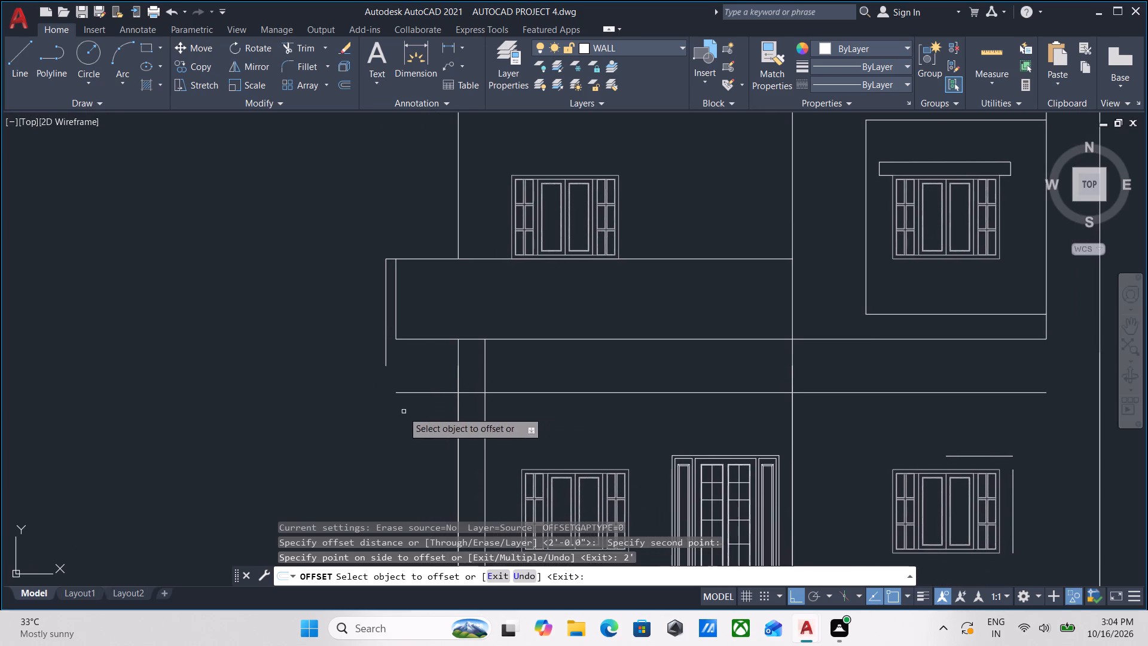
{"action": "middle_click_drag", "start_coordinate": [397, 412], "coordinate": [417, 493]}
{"action": "scroll", "coordinate": [397, 412], "scroll_direction": "down", "scroll_amount": 1}
{"action": "middle_click_drag", "start_coordinate": [425, 478], "coordinate": [425, 441]}
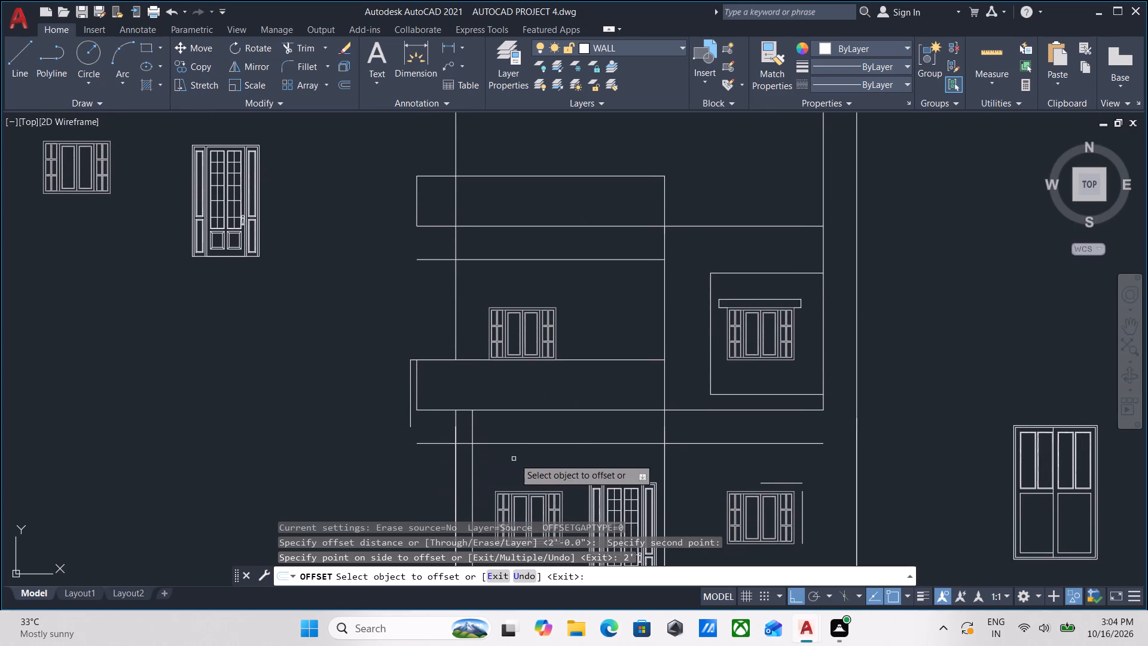
{"action": "scroll", "coordinate": [417, 456], "scroll_direction": "up", "scroll_amount": 1}
{"action": "middle_click_drag", "start_coordinate": [422, 457], "coordinate": [474, 415]}
{"action": "middle_click_drag", "start_coordinate": [454, 422], "coordinate": [463, 417]}
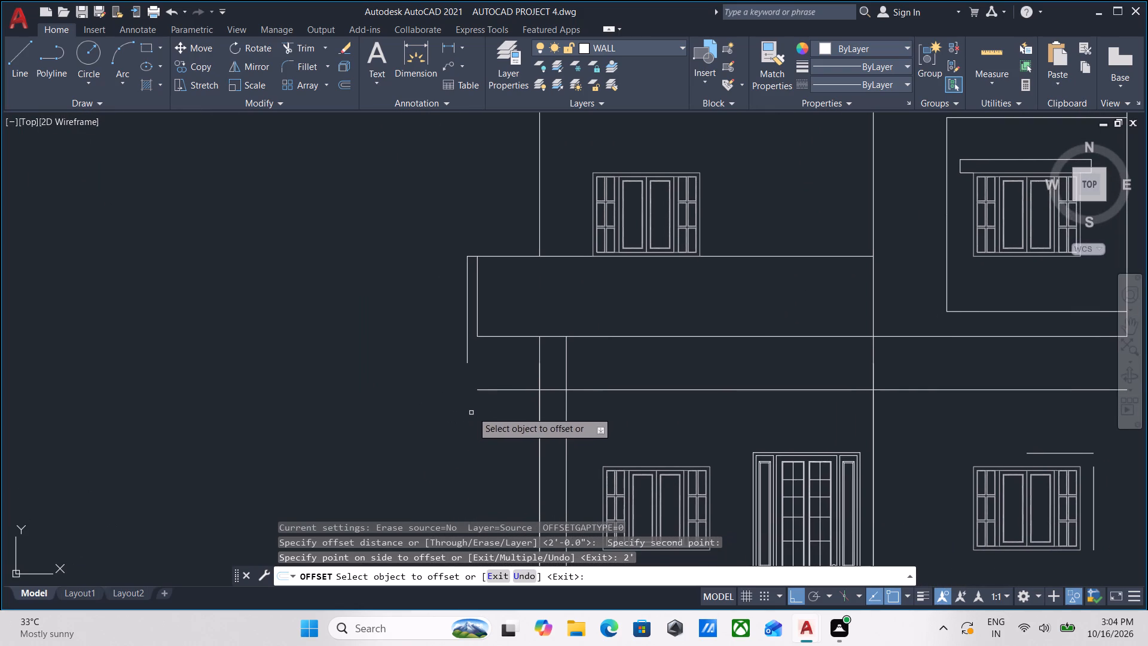
{"action": "scroll", "coordinate": [560, 395], "scroll_direction": "up", "scroll_amount": 1}
{"action": "middle_click_drag", "start_coordinate": [452, 367], "coordinate": [451, 415]}
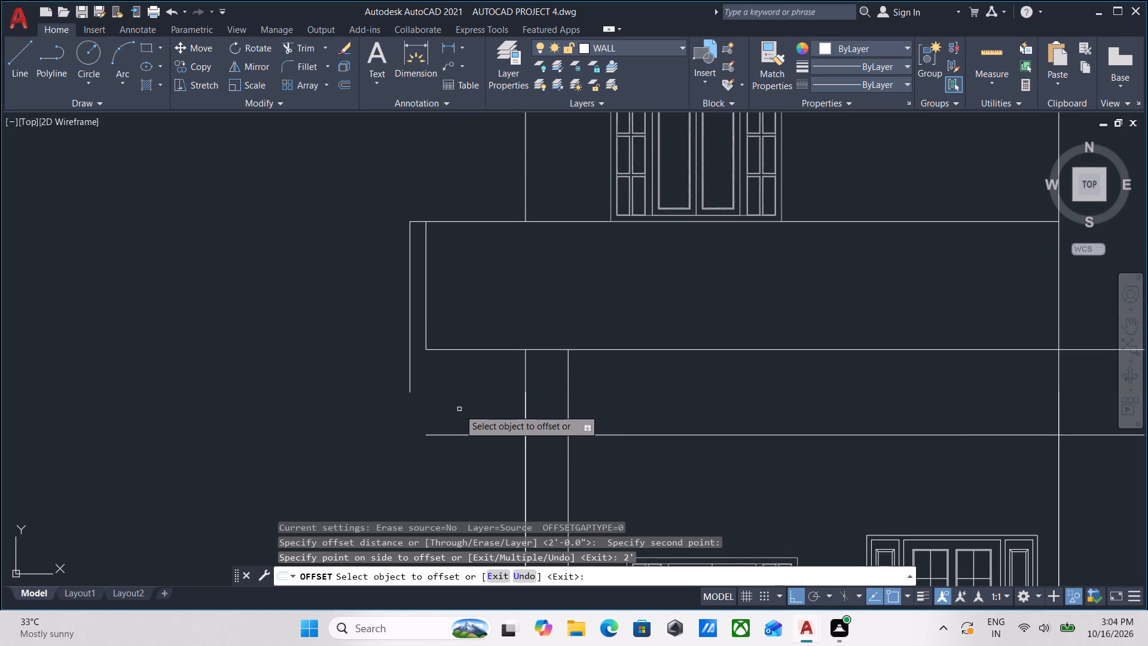
{"action": "key", "text": "Escape"}
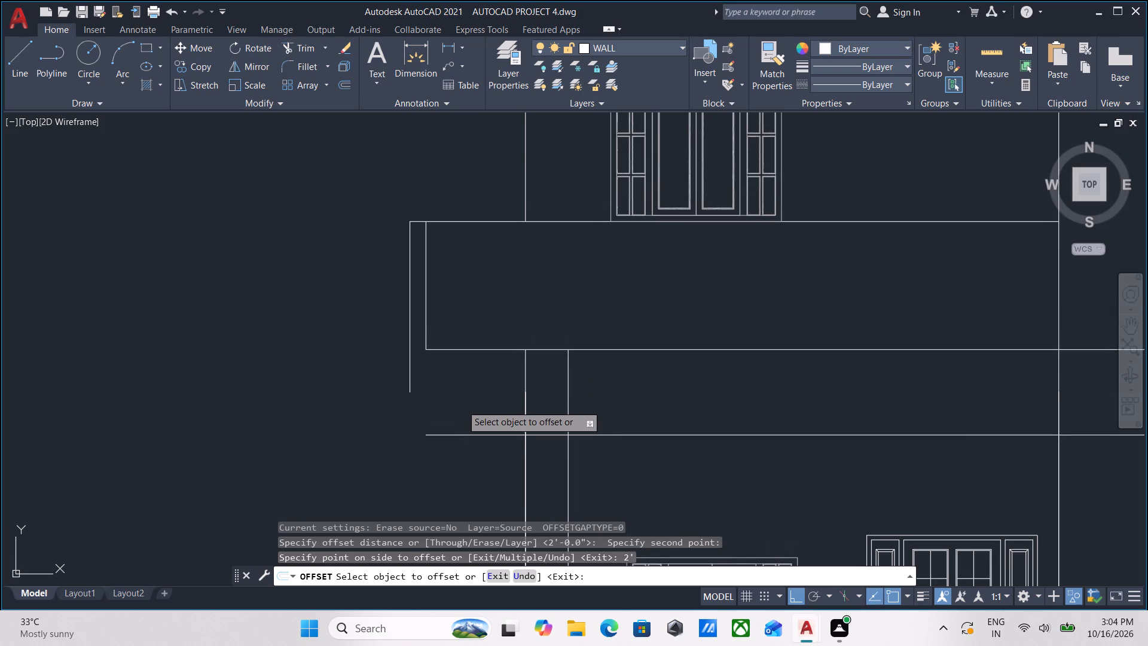
Fillet the new offset line with the band's outer left vertical line to form a sharp corner.
{"action": "key", "text": "f"}
{"action": "key", "text": "Return"}
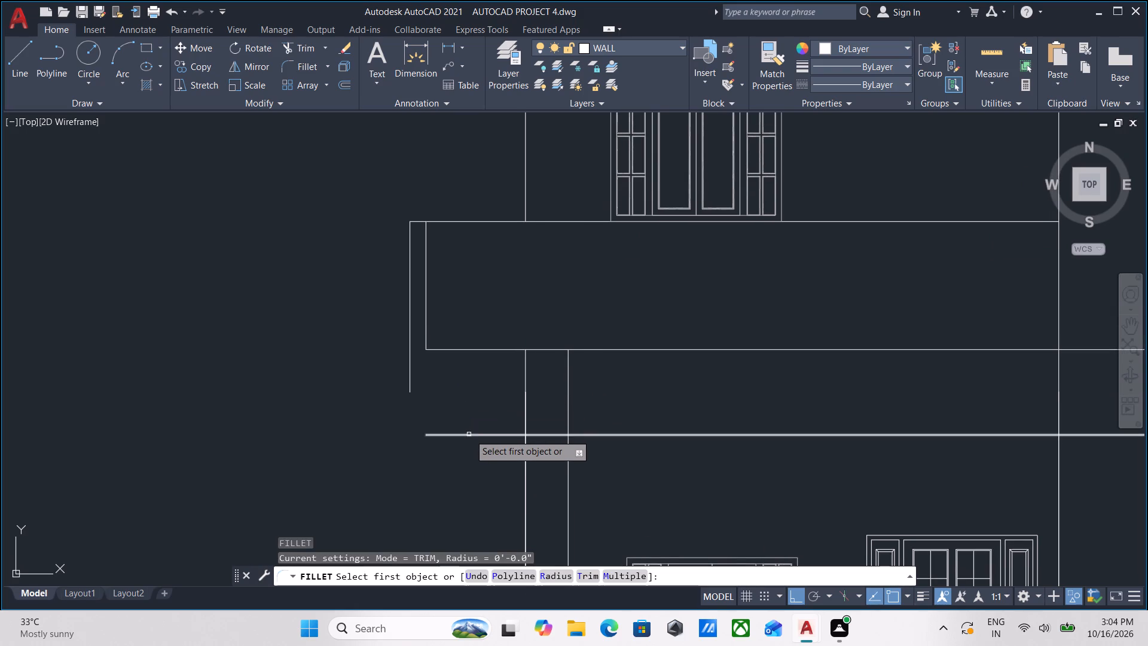
{"action": "left_click", "coordinate": [469, 435]}
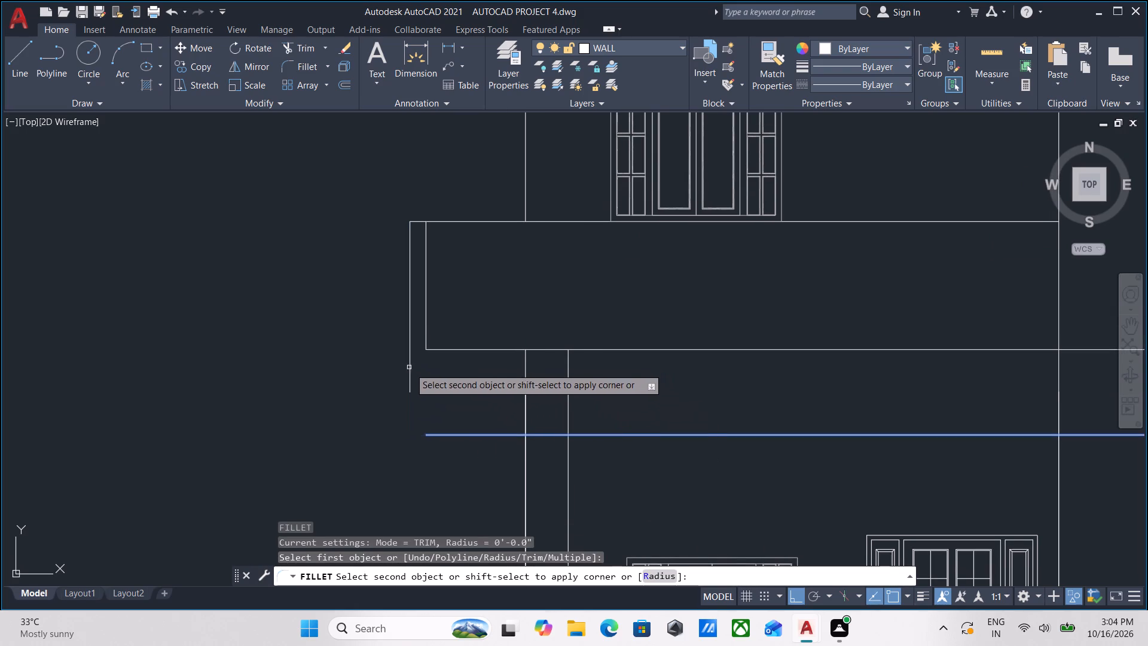
{"action": "left_click", "coordinate": [409, 377]}
Trim the new line and the band's original bottom line where they extend right of the vertical wall line beside the door.
{"action": "scroll", "coordinate": [620, 408], "scroll_direction": "down", "scroll_amount": 2}
{"action": "middle_click_drag", "start_coordinate": [619, 408], "coordinate": [464, 411]}
{"action": "middle_click_drag", "start_coordinate": [608, 416], "coordinate": [509, 404]}
{"action": "scroll", "coordinate": [603, 413], "scroll_direction": "up", "scroll_amount": 1}
{"action": "middle_click_drag", "start_coordinate": [602, 414], "coordinate": [598, 424]}
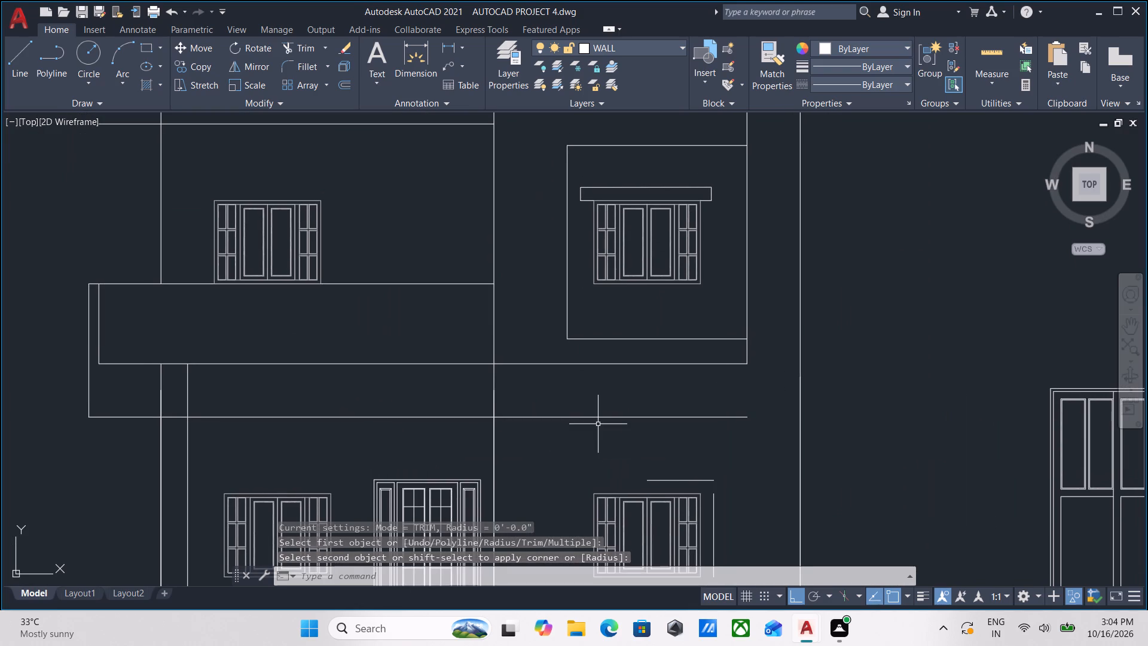
{"action": "middle_click_drag", "start_coordinate": [597, 448], "coordinate": [600, 424]}
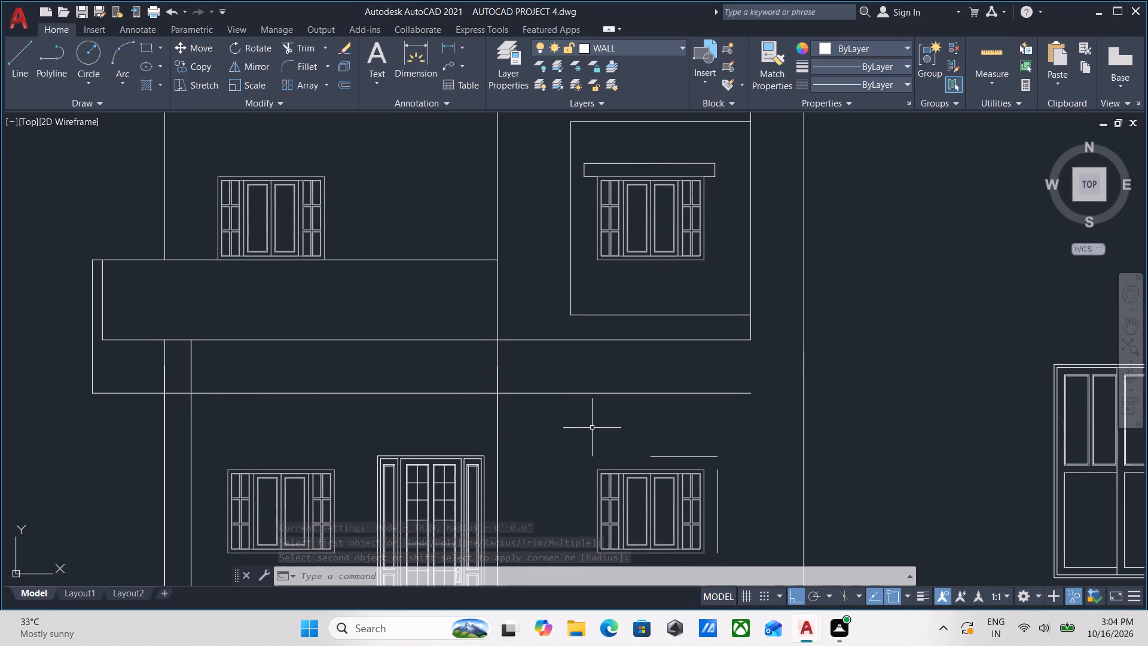
{"action": "type", "text": "tr"}
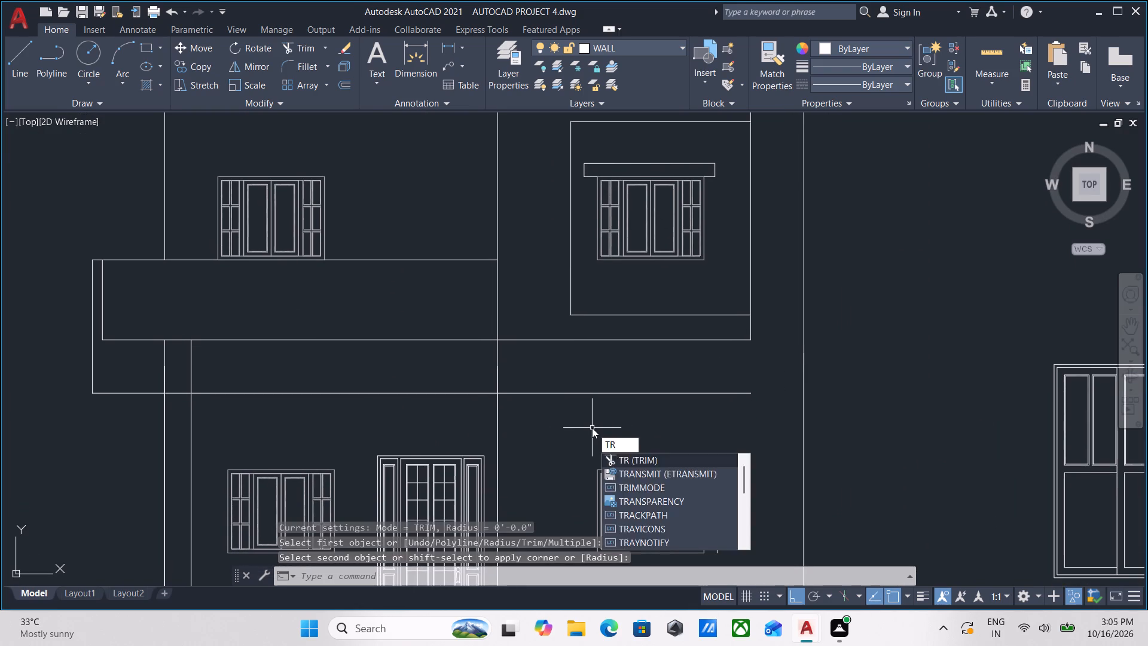
{"action": "key", "text": "Return"}
{"action": "left_click", "coordinate": [592, 422]}
{"action": "left_click", "coordinate": [596, 374]}
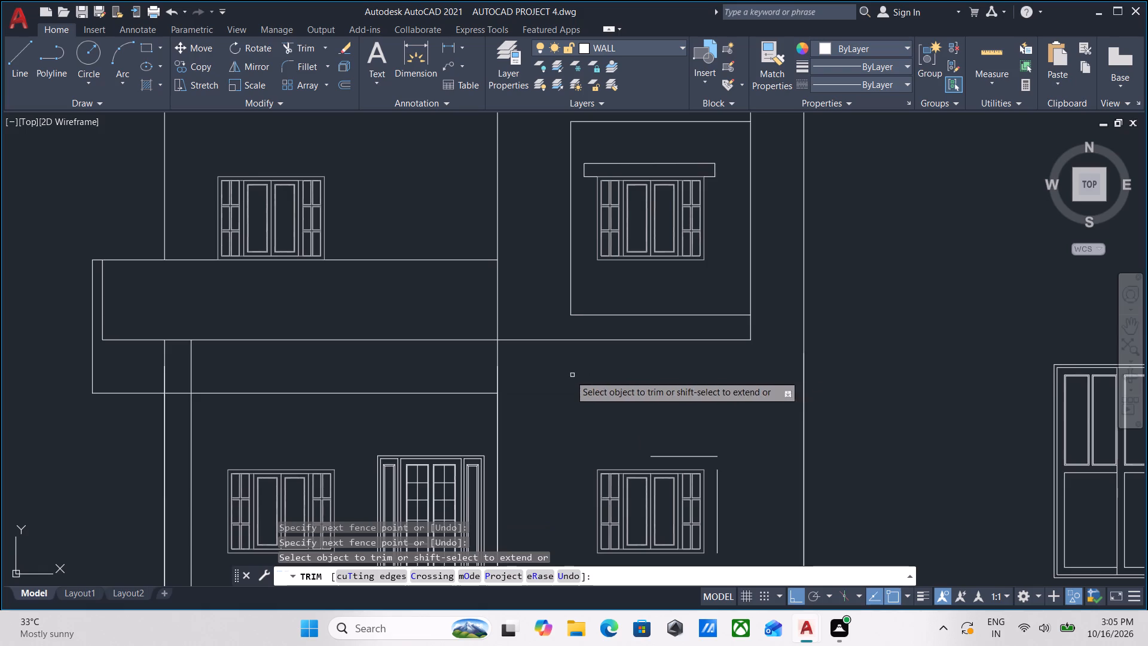
{"action": "middle_click_drag", "start_coordinate": [558, 374], "coordinate": [563, 415]}
{"action": "left_click", "coordinate": [563, 415]}
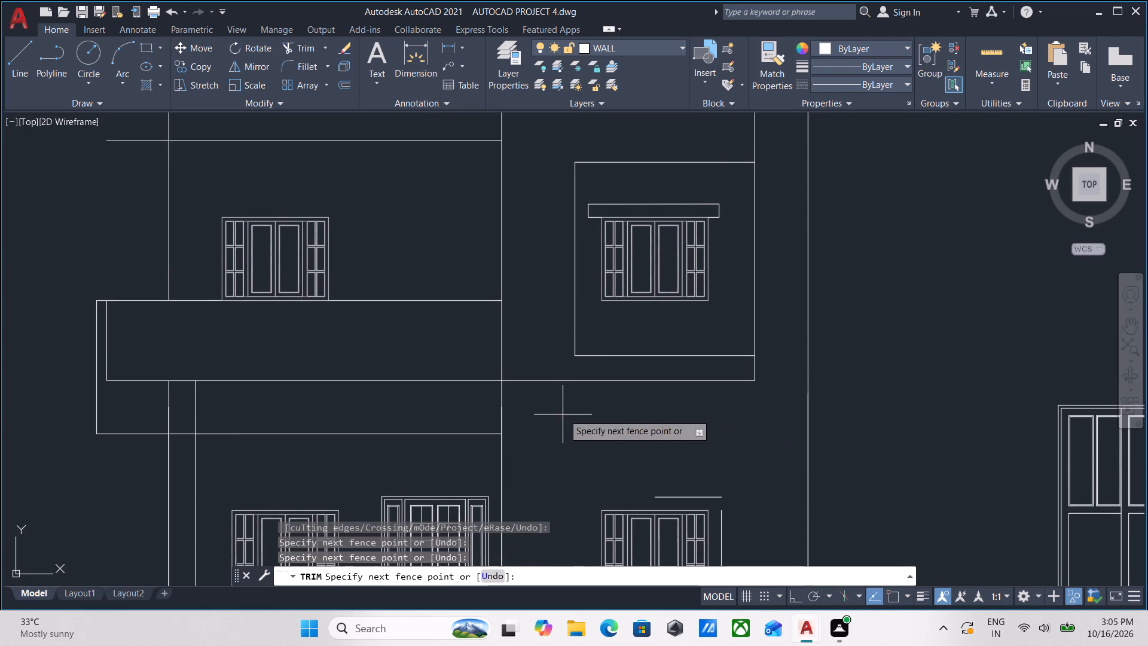
{"action": "left_click", "coordinate": [560, 356]}
Trim the left column's vertical lines between the band's original bottom line and the new line below it.
{"action": "scroll", "coordinate": [607, 441], "scroll_direction": "down", "scroll_amount": 2}
{"action": "middle_click_drag", "start_coordinate": [609, 441], "coordinate": [621, 434]}
{"action": "middle_click_drag", "start_coordinate": [593, 404], "coordinate": [607, 421]}
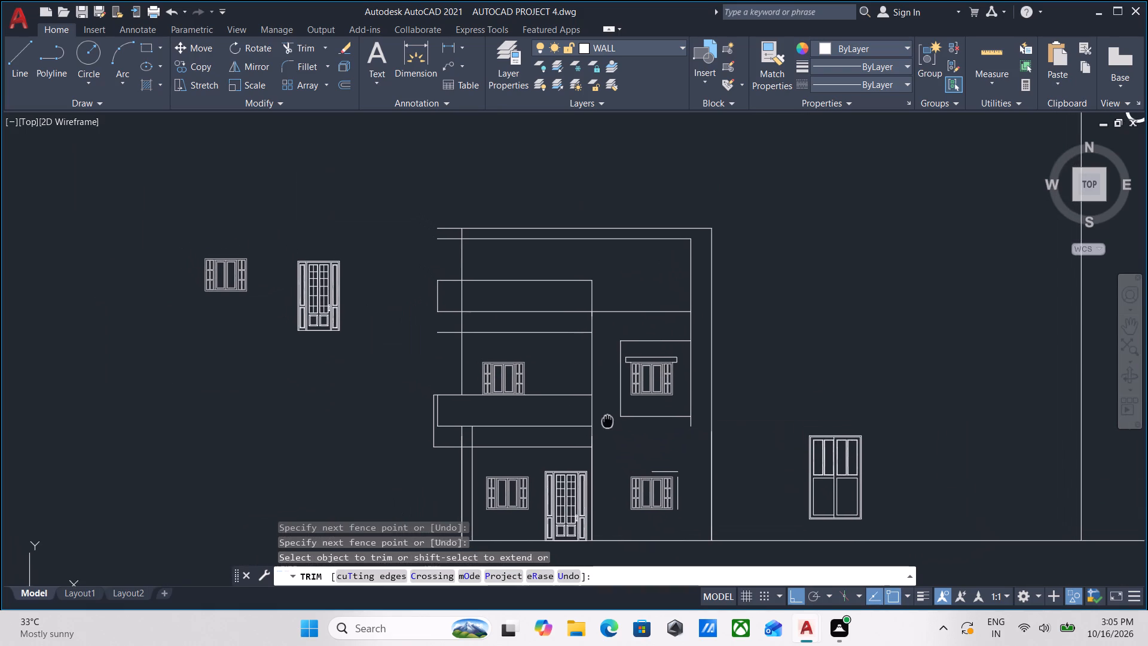
{"action": "middle_click_drag", "start_coordinate": [607, 421], "coordinate": [607, 423]}
{"action": "middle_click_drag", "start_coordinate": [607, 423], "coordinate": [634, 376]}
{"action": "middle_click_drag", "start_coordinate": [432, 416], "coordinate": [416, 460]}
{"action": "scroll", "coordinate": [412, 461], "scroll_direction": "up", "scroll_amount": 1}
{"action": "middle_click_drag", "start_coordinate": [412, 461], "coordinate": [363, 455]}
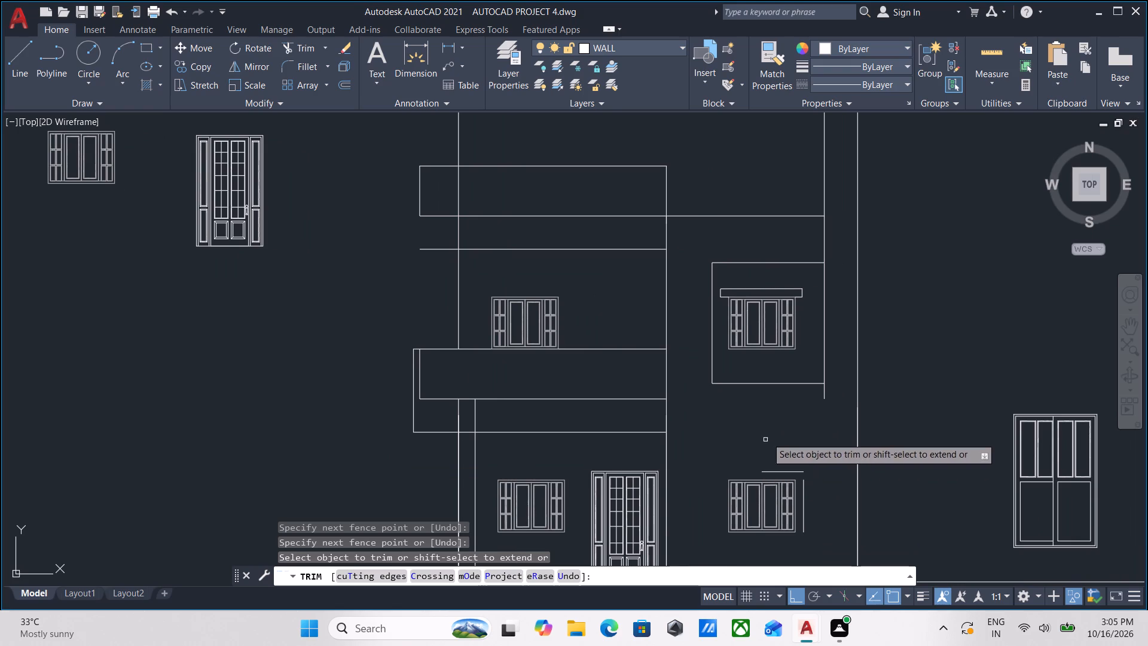
{"action": "scroll", "coordinate": [842, 403], "scroll_direction": "up", "scroll_amount": 1}
{"action": "middle_click_drag", "start_coordinate": [628, 401], "coordinate": [664, 371]}
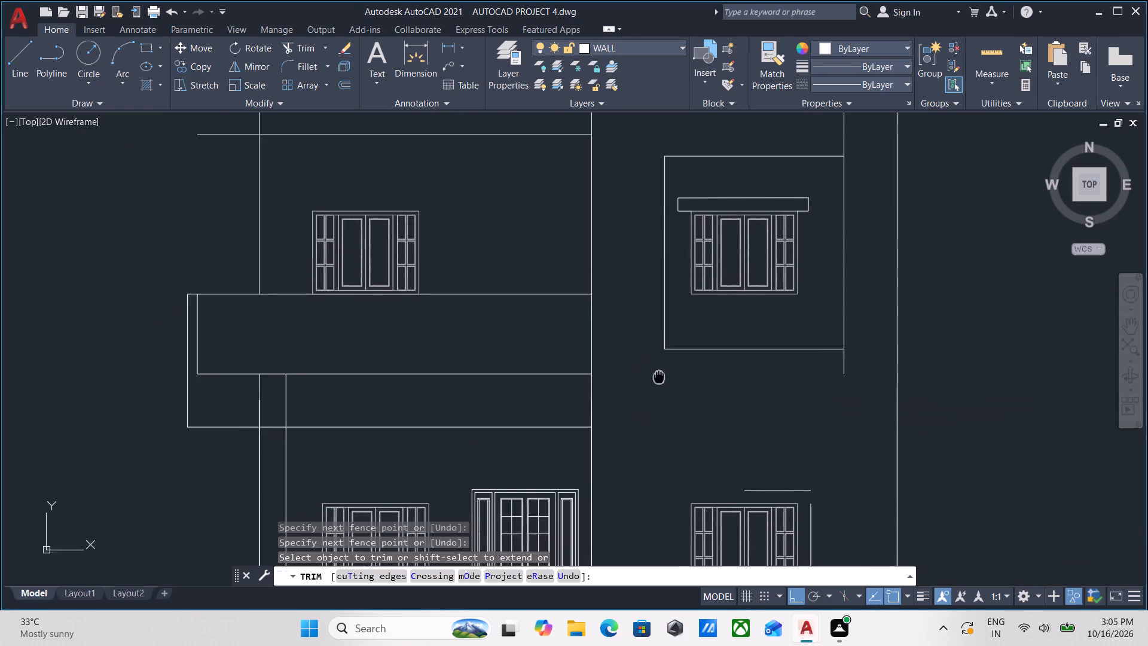
{"action": "middle_click_drag", "start_coordinate": [664, 371], "coordinate": [674, 357]}
{"action": "scroll", "coordinate": [661, 370], "scroll_direction": "down", "scroll_amount": 1}
{"action": "middle_click_drag", "start_coordinate": [661, 370], "coordinate": [675, 369]}
{"action": "scroll", "coordinate": [429, 370], "scroll_direction": "up", "scroll_amount": 1}
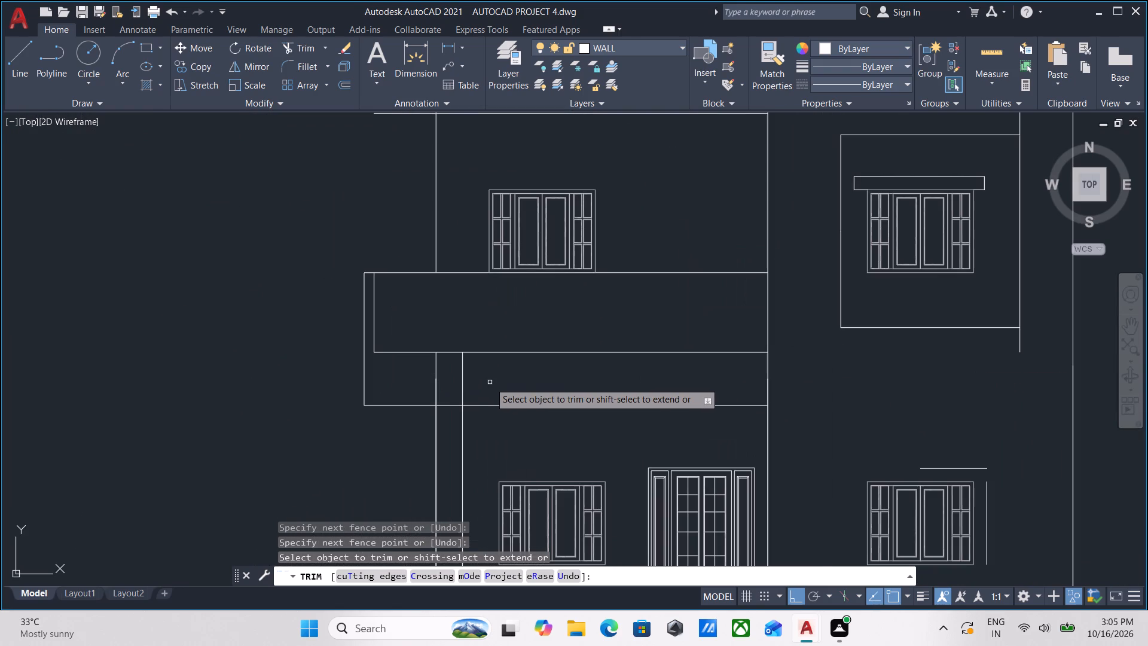
{"action": "left_click", "coordinate": [490, 382]}
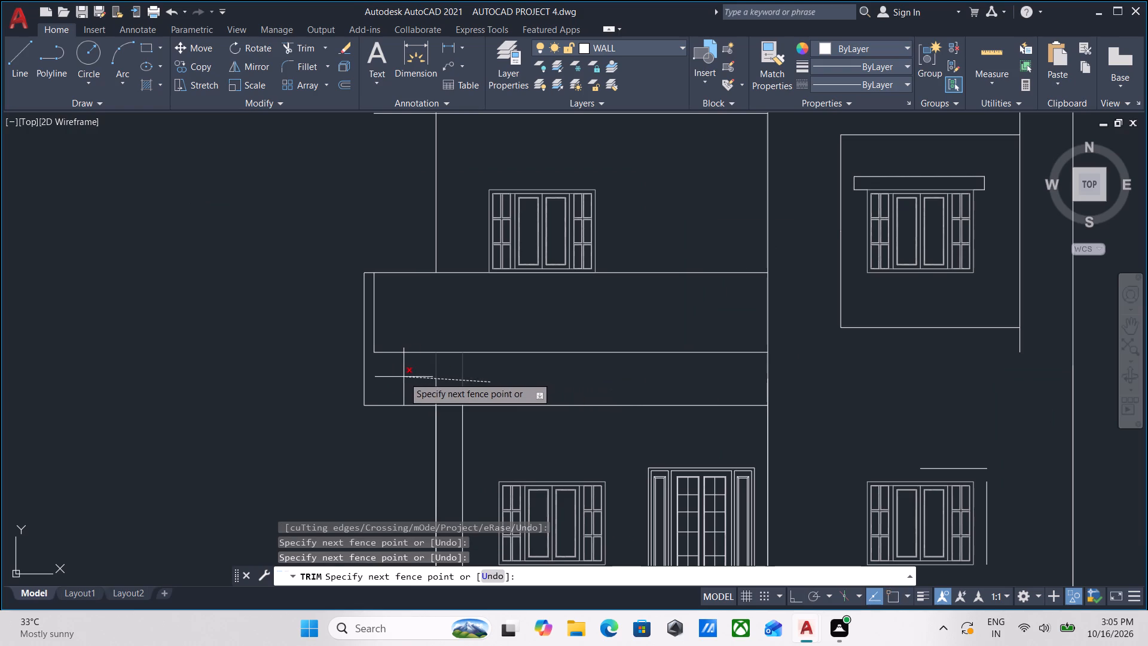
{"action": "left_click", "coordinate": [404, 377]}
{"action": "left_click", "coordinate": [471, 394]}
{"action": "left_click", "coordinate": [404, 389]}
{"action": "scroll", "coordinate": [511, 373], "scroll_direction": "down", "scroll_amount": 2}
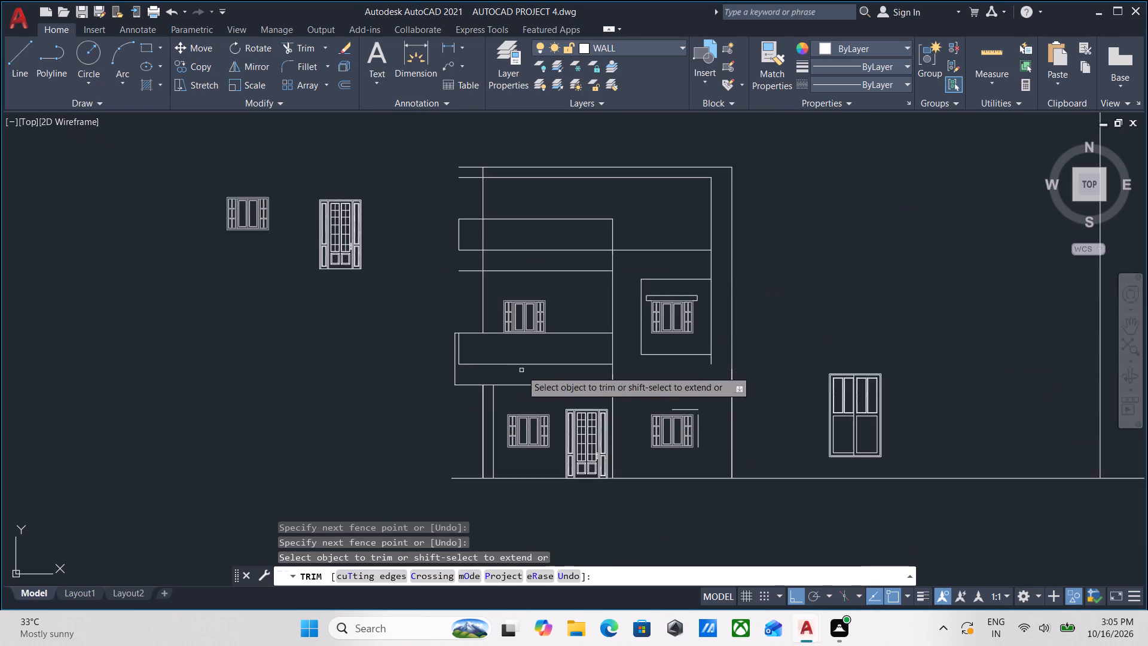
{"action": "middle_click_drag", "start_coordinate": [521, 370], "coordinate": [530, 403]}
{"action": "middle_click_drag", "start_coordinate": [530, 400], "coordinate": [554, 468]}
{"action": "scroll", "coordinate": [545, 474], "scroll_direction": "up", "scroll_amount": 2}
{"action": "key", "text": "Escape"}
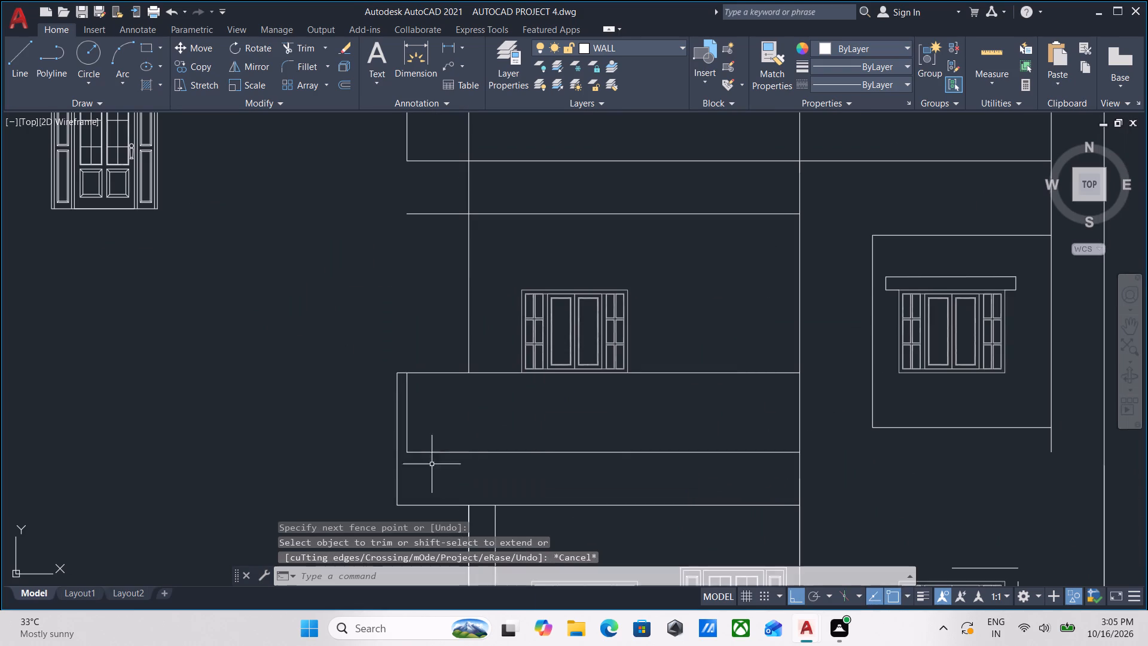
Extend the band's original bottom line leftward to the outer left vertical edge.
{"action": "middle_click_drag", "start_coordinate": [402, 459], "coordinate": [414, 487]}
{"action": "scroll", "coordinate": [430, 477], "scroll_direction": "up", "scroll_amount": 2}
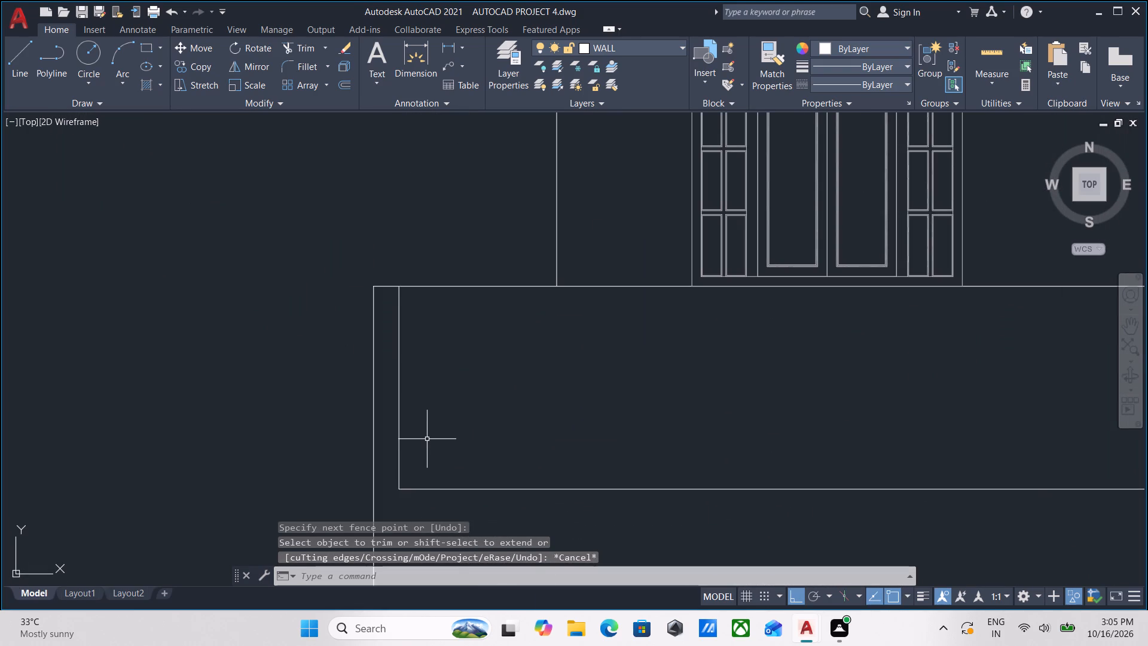
{"action": "key", "text": "e"}
{"action": "key", "text": "x"}
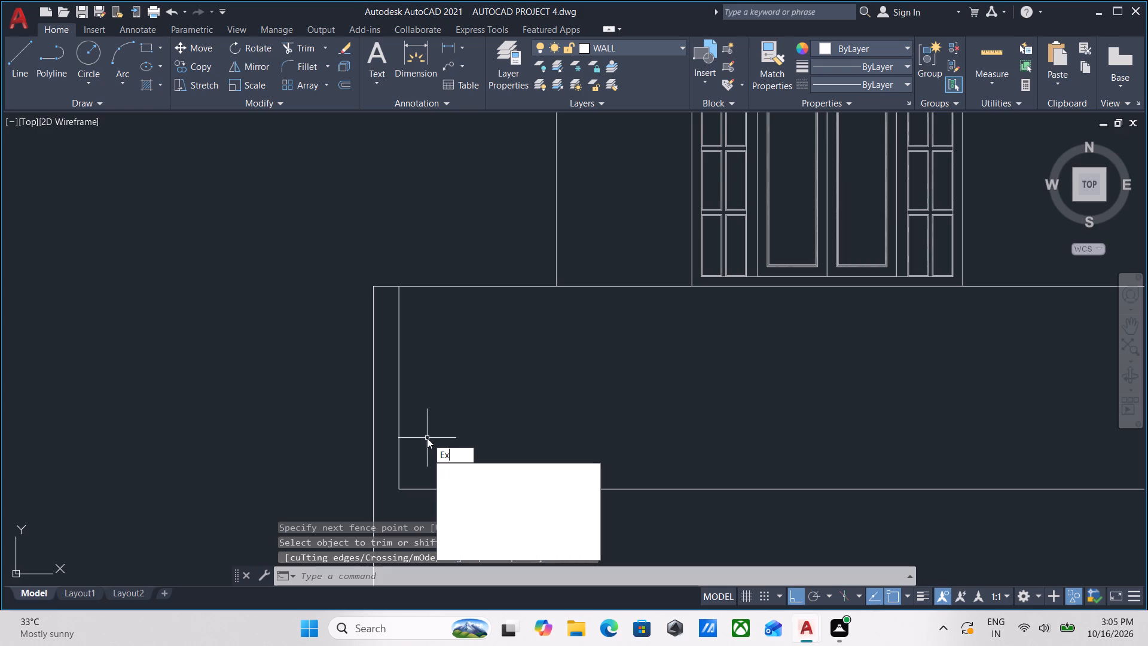
{"action": "key", "text": "Return"}
{"action": "left_click", "coordinate": [425, 488]}
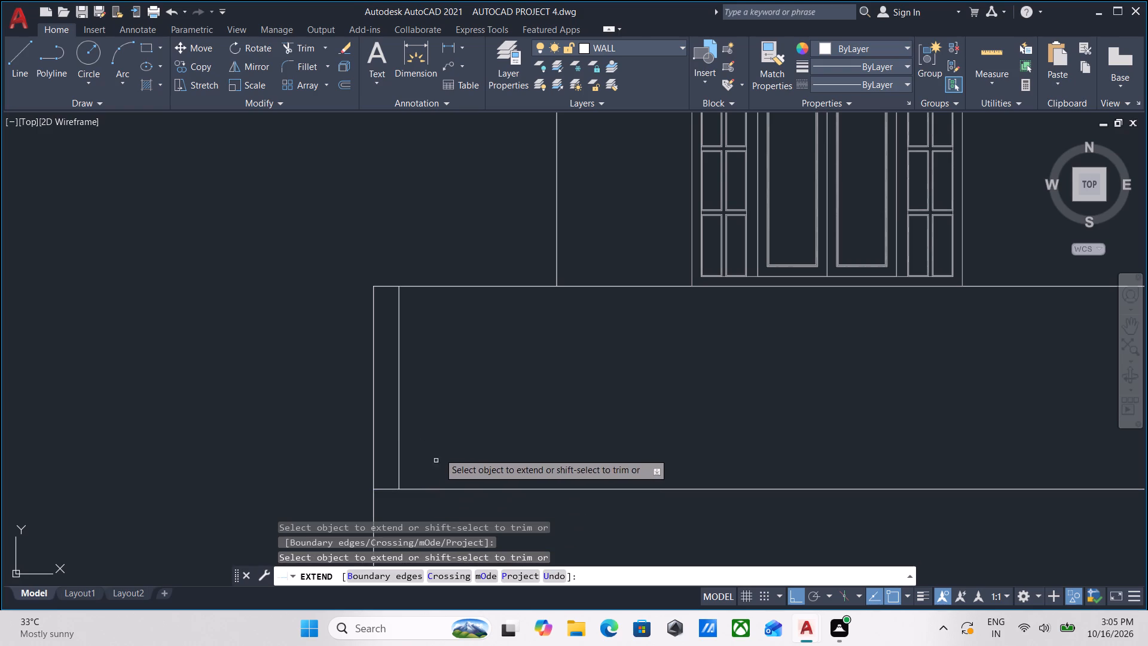
{"action": "scroll", "coordinate": [442, 440], "scroll_direction": "down", "scroll_amount": 2}
{"action": "key", "text": "Escape"}
Trim away the inner vertical line near the band's left end.
{"action": "middle_click_drag", "start_coordinate": [456, 432], "coordinate": [455, 441]}
{"action": "type", "text": "tr"}
{"action": "key", "text": "Return"}
{"action": "left_click", "coordinate": [449, 442]}
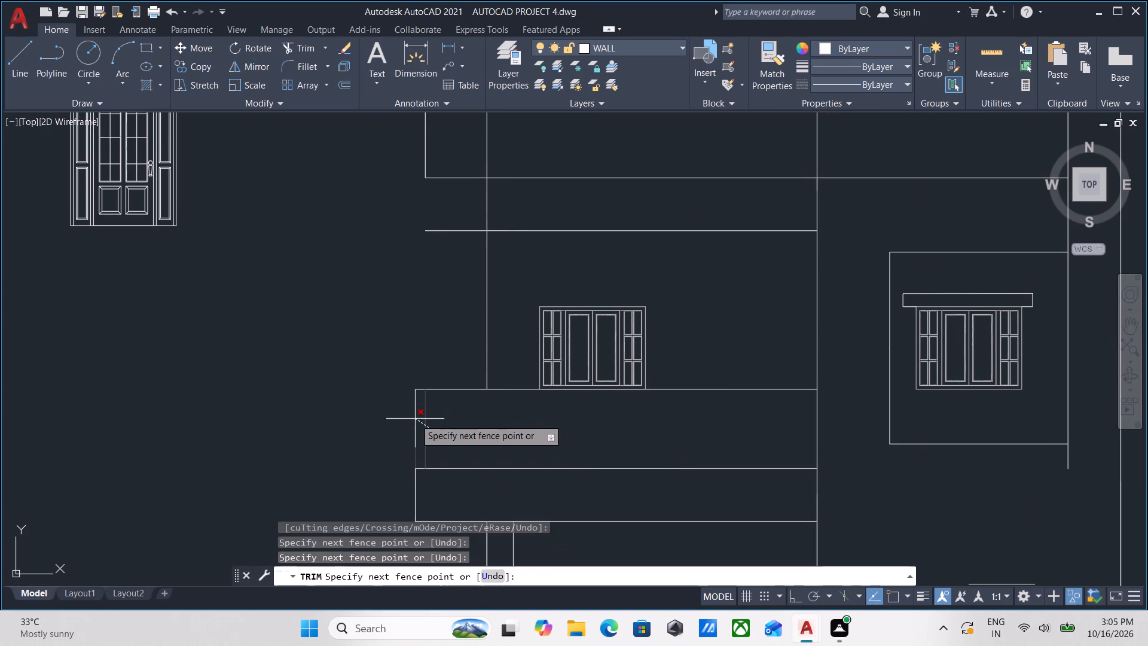
{"action": "left_click", "coordinate": [424, 423]}
{"action": "key", "text": "Escape"}
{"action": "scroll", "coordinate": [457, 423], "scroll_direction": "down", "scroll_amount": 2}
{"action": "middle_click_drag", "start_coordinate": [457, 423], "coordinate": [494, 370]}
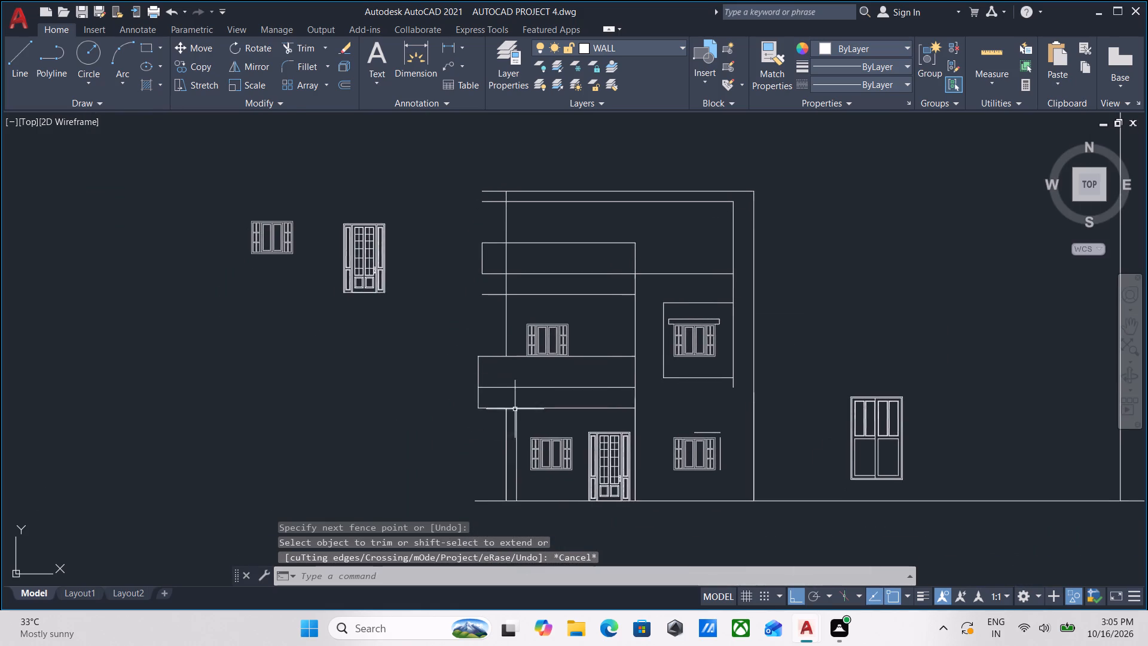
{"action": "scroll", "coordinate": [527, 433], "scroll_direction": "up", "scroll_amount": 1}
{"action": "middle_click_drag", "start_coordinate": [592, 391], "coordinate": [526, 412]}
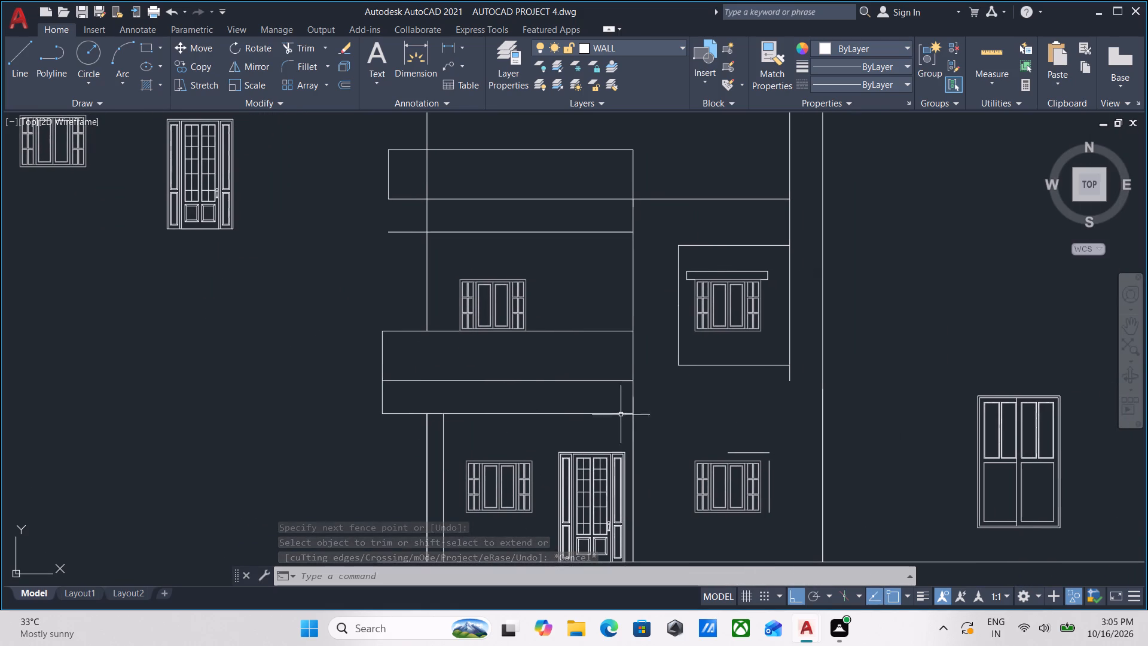
Offset the full-height vertical wall line beside the entrance door 1' to the left.
{"action": "scroll", "coordinate": [631, 343], "scroll_direction": "up", "scroll_amount": 1}
{"action": "scroll", "coordinate": [640, 276], "scroll_direction": "down", "scroll_amount": 1}
{"action": "middle_click_drag", "start_coordinate": [640, 276], "coordinate": [634, 316]}
{"action": "left_click", "coordinate": [643, 309]}
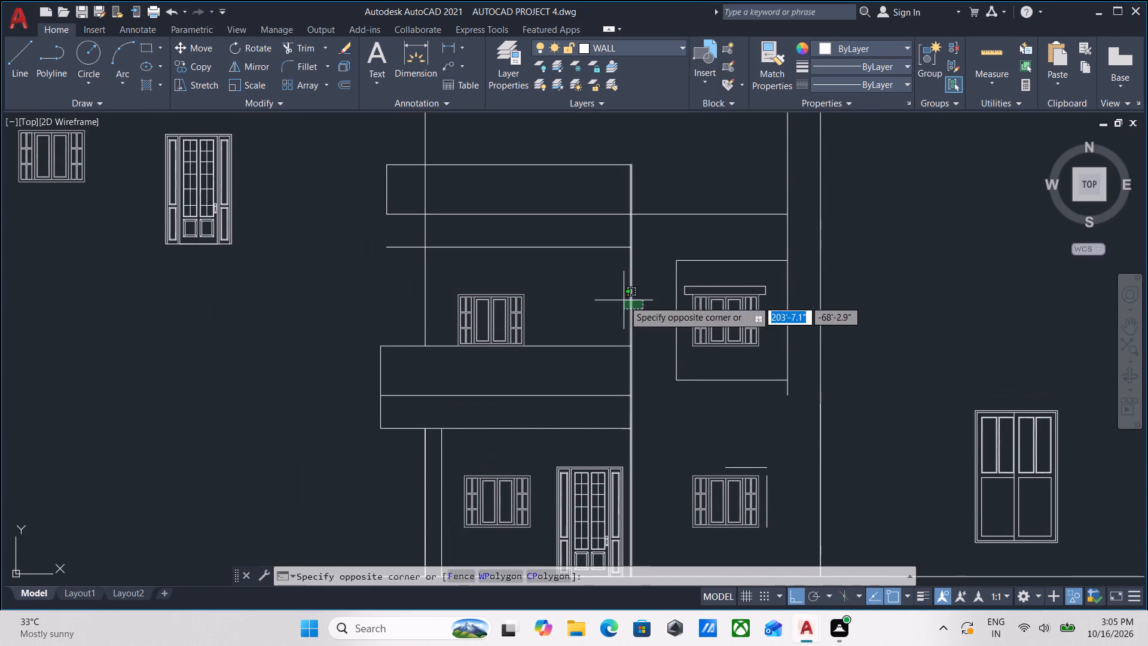
{"action": "left_click", "coordinate": [624, 300]}
{"action": "scroll", "coordinate": [640, 318], "scroll_direction": "down", "scroll_amount": 1}
{"action": "middle_click_drag", "start_coordinate": [640, 318], "coordinate": [646, 304]}
{"action": "middle_click_drag", "start_coordinate": [646, 304], "coordinate": [644, 334]}
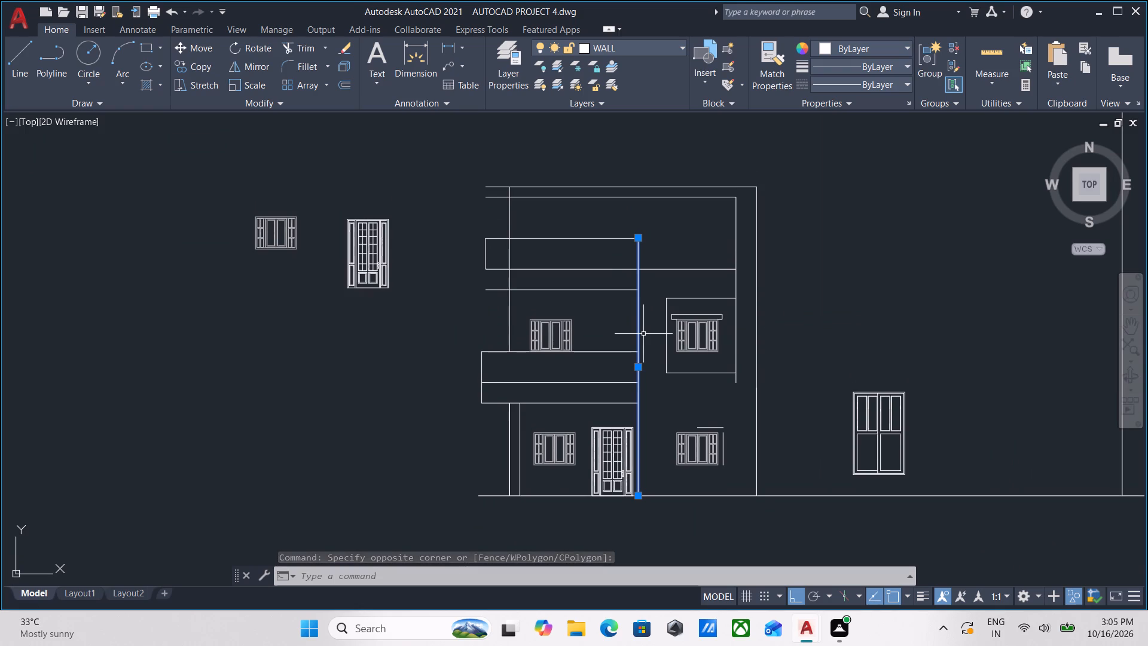
{"action": "key", "text": "o"}
{"action": "key", "text": "Return"}
{"action": "scroll", "coordinate": [643, 334], "scroll_direction": "up", "scroll_amount": 2}
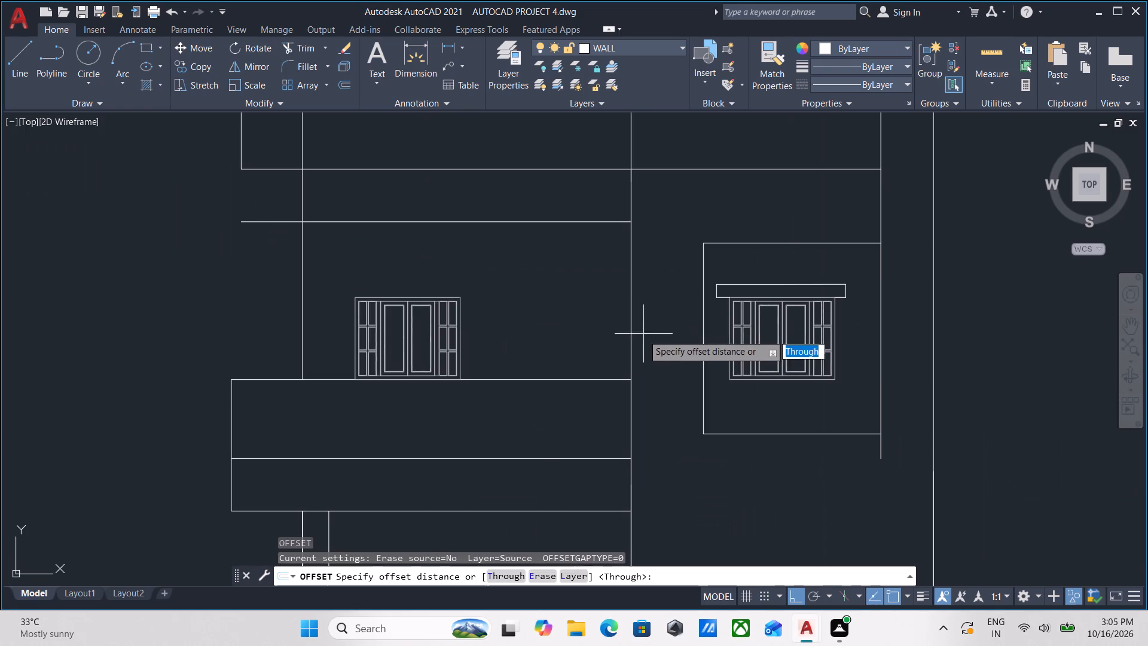
{"action": "left_click", "coordinate": [636, 337]}
{"action": "left_click", "coordinate": [606, 338]}
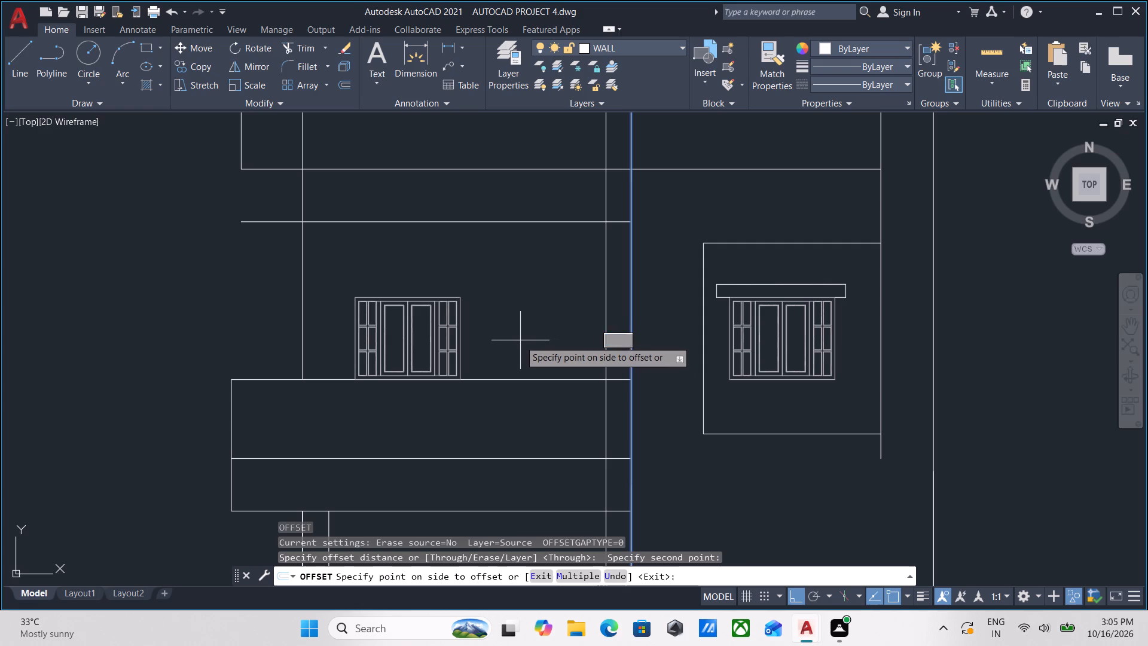
{"action": "type", "text": "1'"}
{"action": "key", "text": "Return"}
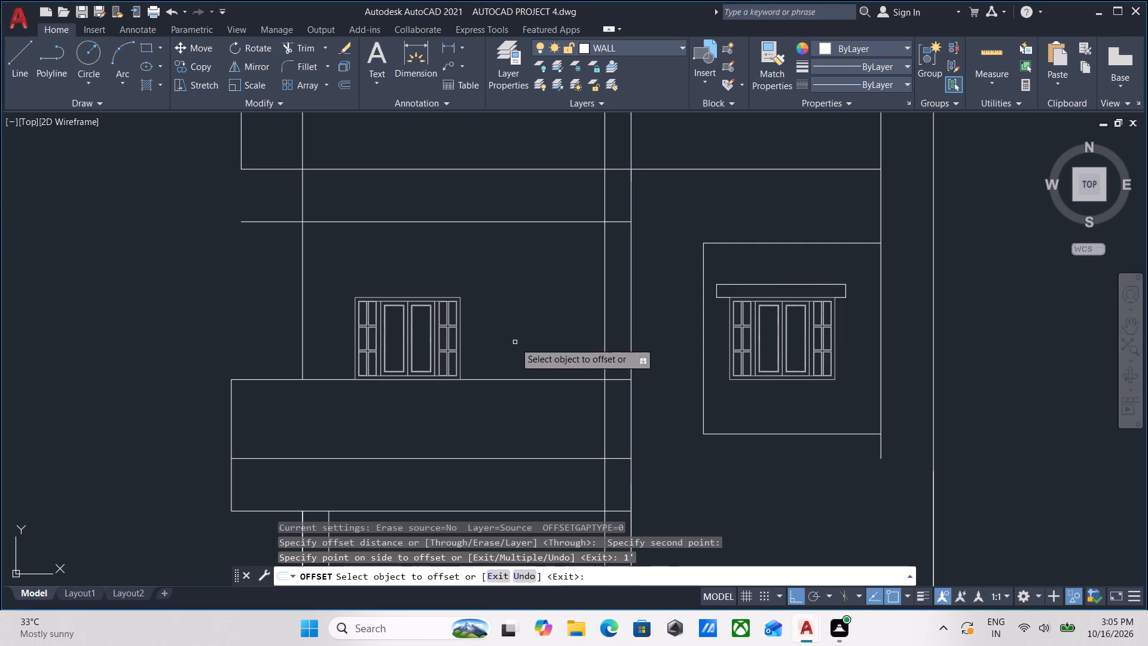
{"action": "scroll", "coordinate": [590, 340], "scroll_direction": "down", "scroll_amount": 1}
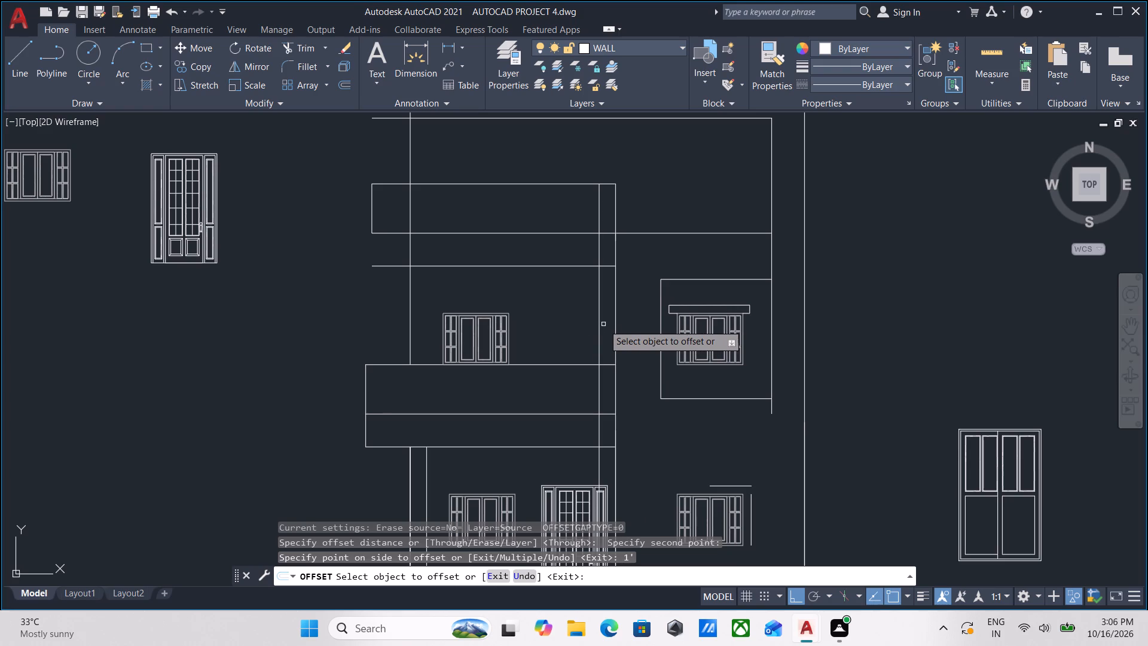
{"action": "middle_click_drag", "start_coordinate": [646, 397], "coordinate": [647, 383]}
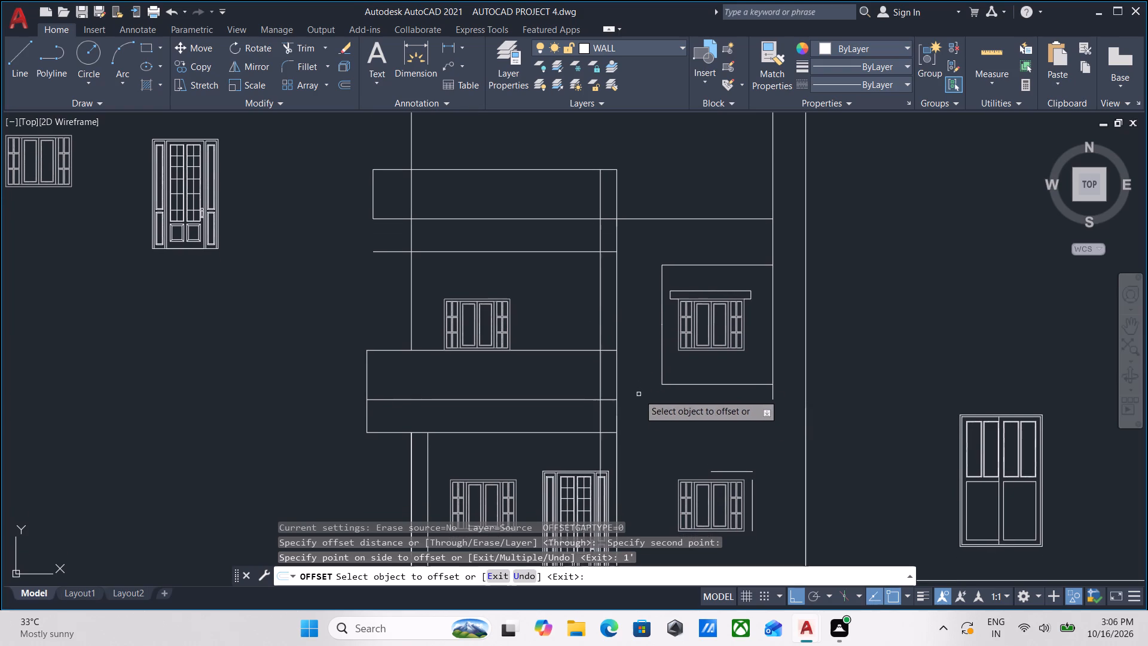
{"action": "key", "text": "Escape"}
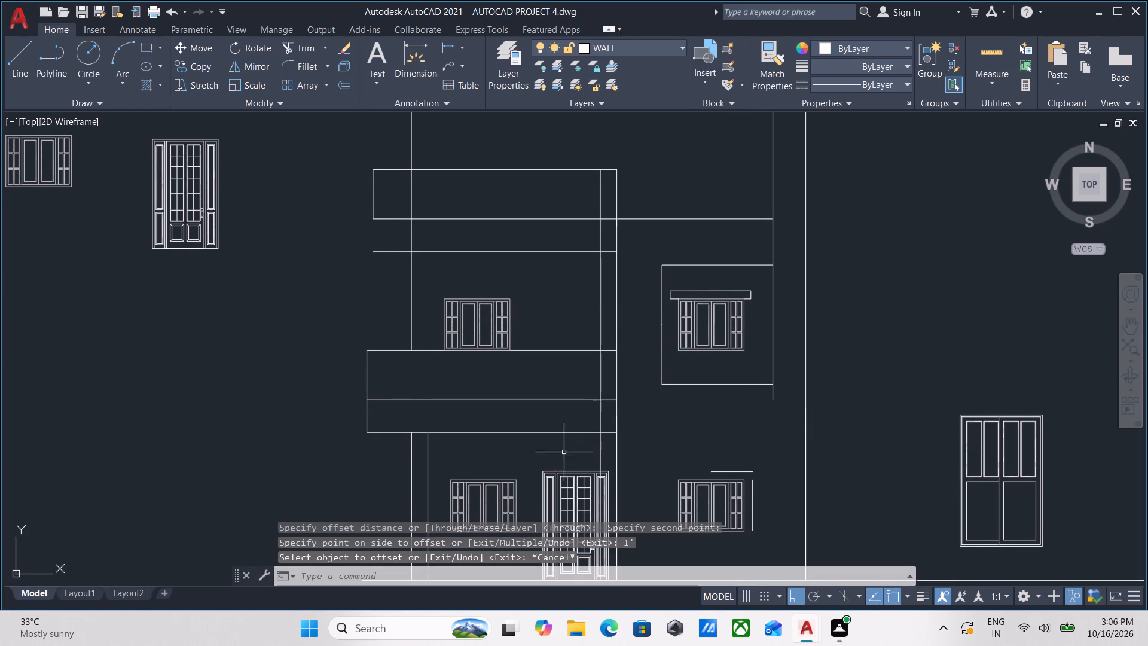
Trim the new offset line between the middle and bottom lines of the balcony band.
{"action": "scroll", "coordinate": [542, 461], "scroll_direction": "up", "scroll_amount": 2}
{"action": "middle_click_drag", "start_coordinate": [618, 365], "coordinate": [578, 422]}
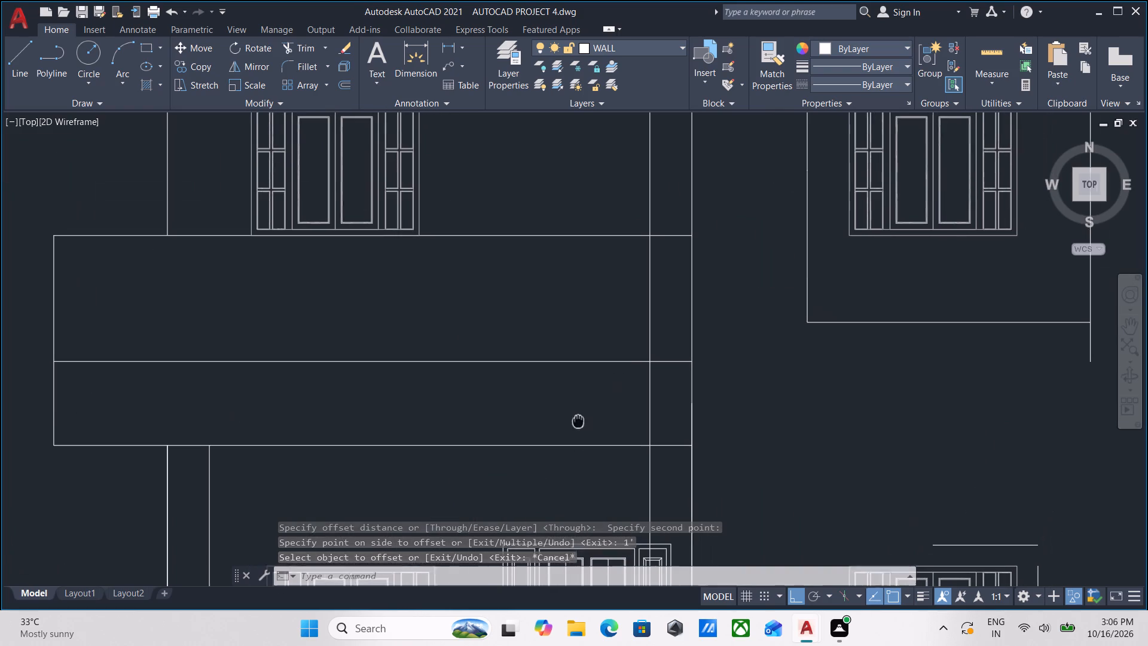
{"action": "middle_click_drag", "start_coordinate": [578, 422], "coordinate": [578, 422]}
{"action": "type", "text": "tr"}
{"action": "key", "text": "Return"}
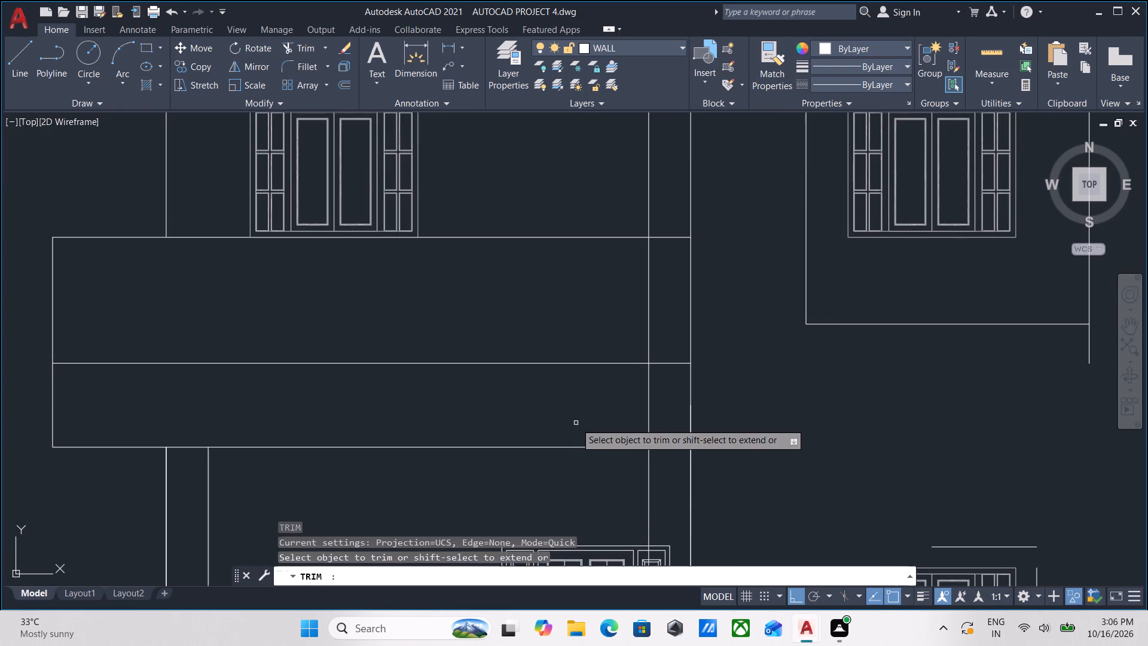
{"action": "left_click", "coordinate": [587, 409]}
{"action": "left_click", "coordinate": [667, 408]}
{"action": "left_click_drag", "start_coordinate": [665, 396], "coordinate": [667, 381]}
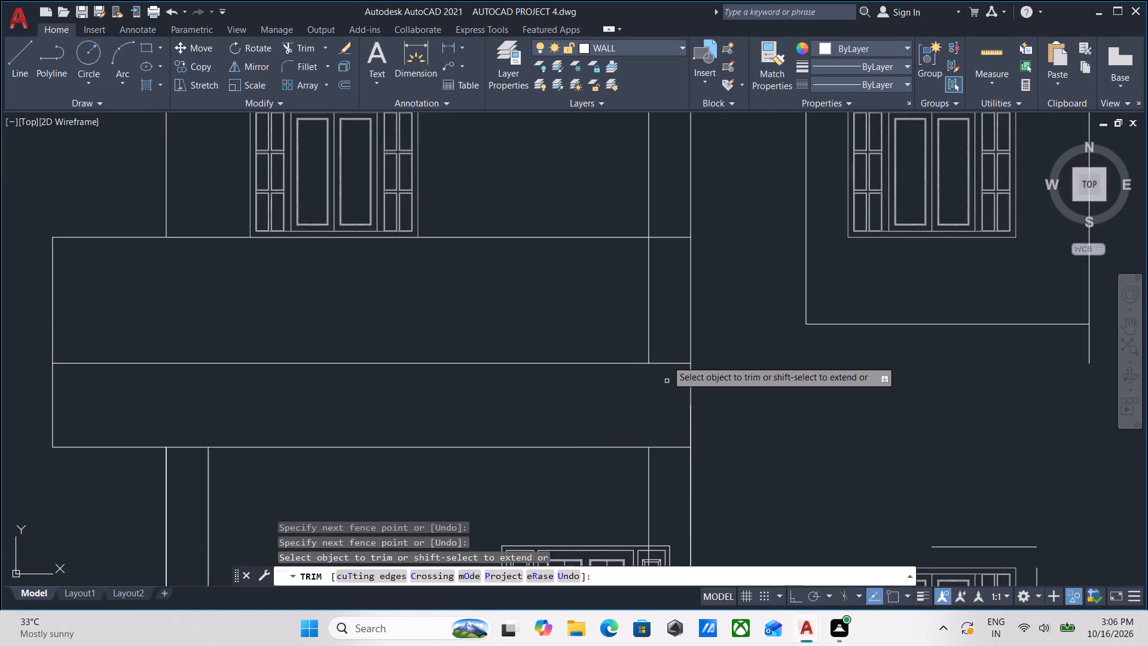
Trim the short ends of the balcony band's middle and top lines between the offset line and the wall line.
{"action": "left_click", "coordinate": [666, 331]}
{"action": "left_click", "coordinate": [664, 408]}
{"action": "middle_click_drag", "start_coordinate": [669, 341], "coordinate": [655, 471]}
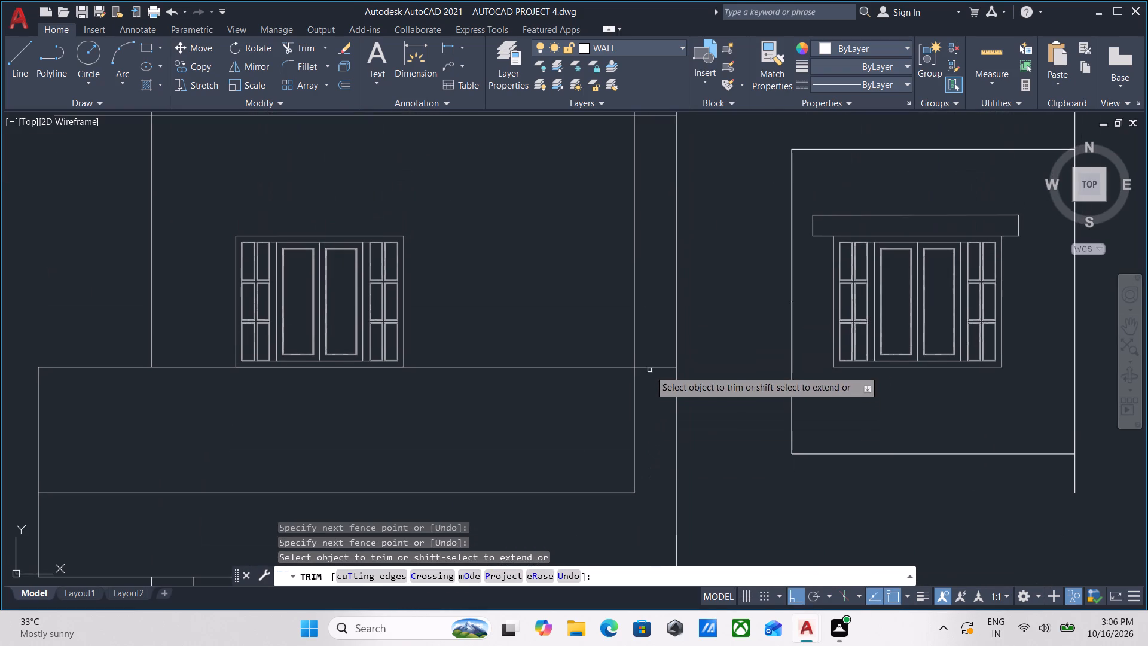
{"action": "left_click_drag", "start_coordinate": [651, 388], "coordinate": [653, 375]}
{"action": "left_click_drag", "start_coordinate": [653, 316], "coordinate": [651, 343]}
{"action": "left_click_drag", "start_coordinate": [654, 400], "coordinate": [654, 339]}
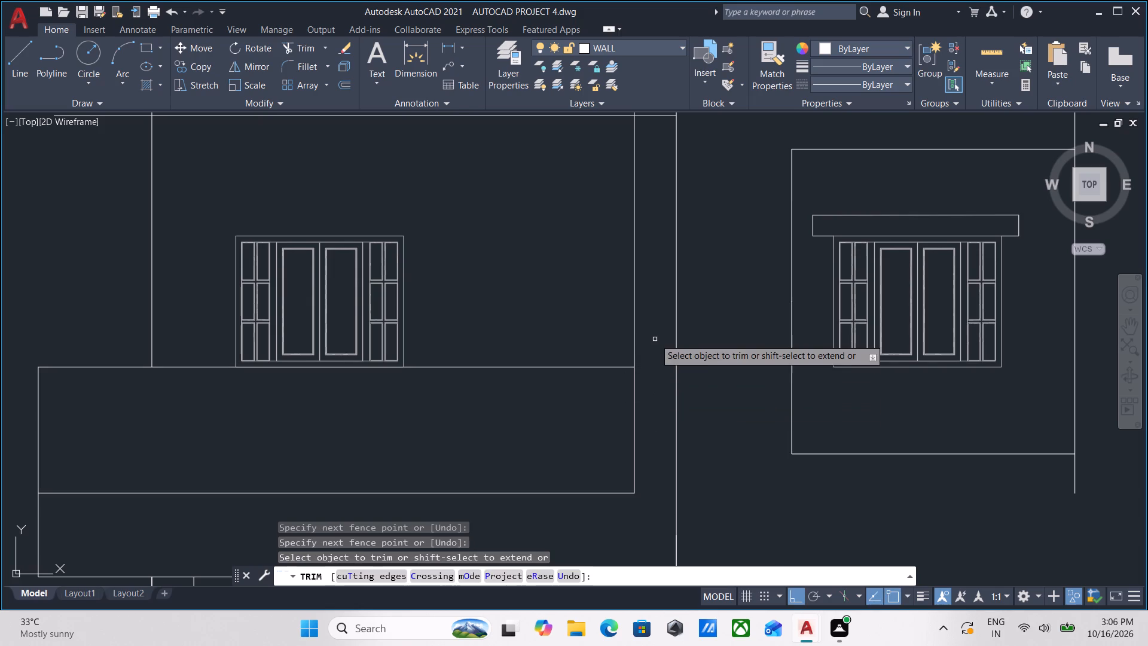
Trim the upper slab band's lowest line right of the offset line, and the offset line between that line and the one above.
{"action": "scroll", "coordinate": [655, 339], "scroll_direction": "down", "scroll_amount": 2}
{"action": "middle_click_drag", "start_coordinate": [655, 339], "coordinate": [645, 410]}
{"action": "scroll", "coordinate": [648, 331], "scroll_direction": "up", "scroll_amount": 2}
{"action": "left_click", "coordinate": [646, 319]}
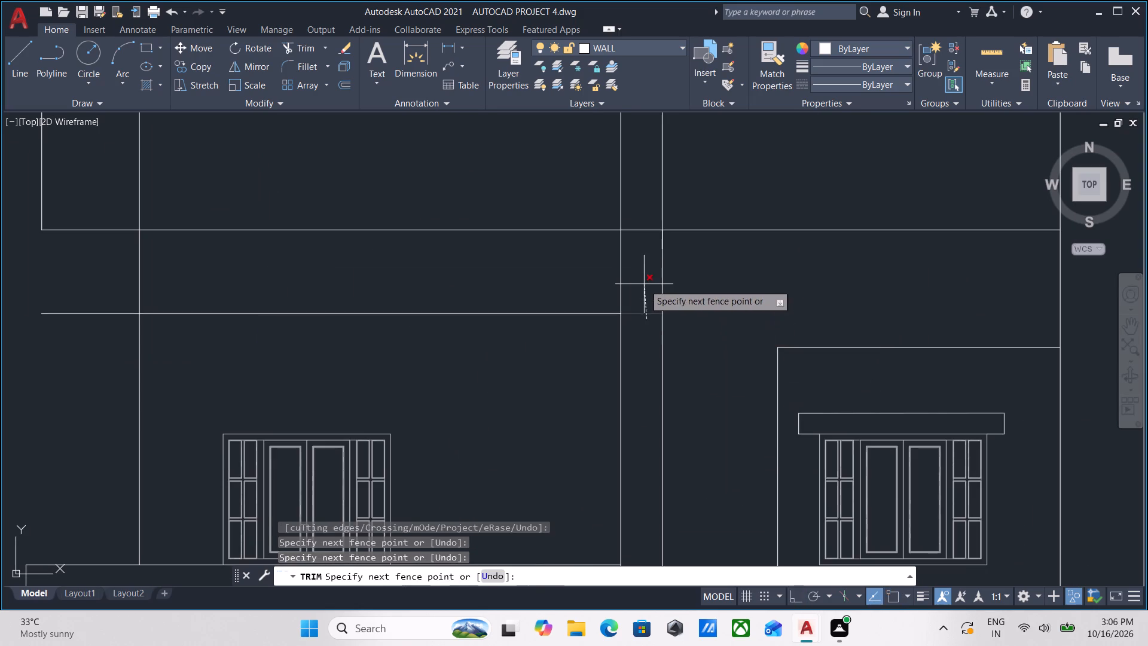
{"action": "left_click", "coordinate": [644, 284]}
{"action": "left_click", "coordinate": [640, 287]}
{"action": "left_click", "coordinate": [563, 279]}
{"action": "scroll", "coordinate": [562, 279], "scroll_direction": "down", "scroll_amount": 2}
{"action": "key", "text": "Escape"}
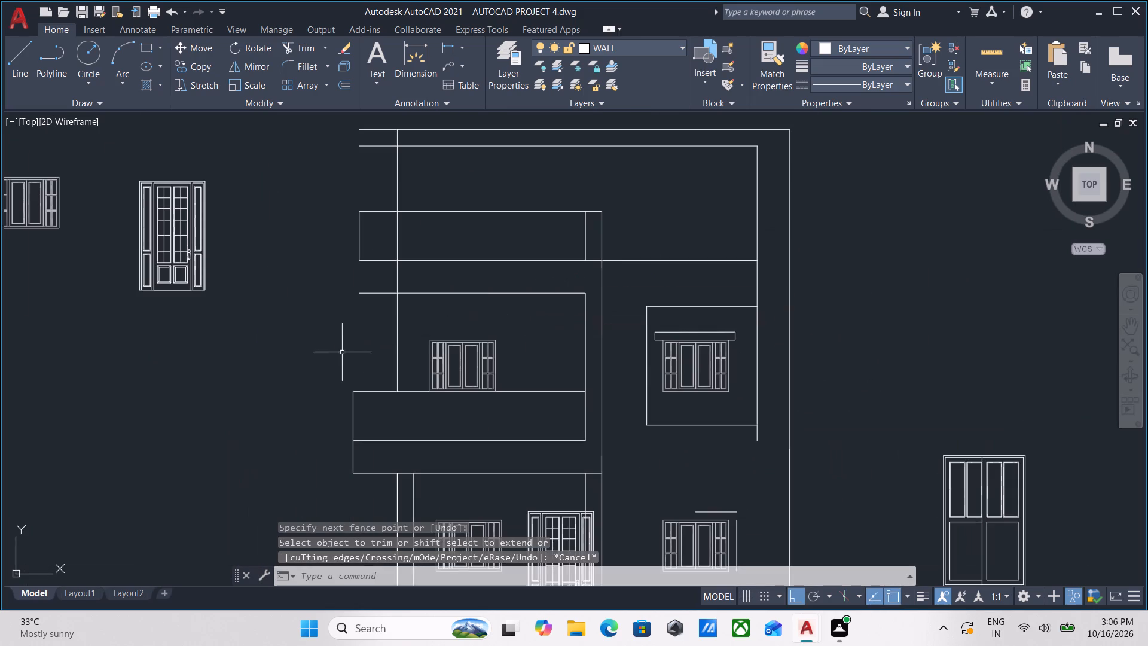
Draw a vertical line closing the left end of the upper slab band between its two lower horizontal lines.
{"action": "middle_click_drag", "start_coordinate": [341, 353], "coordinate": [475, 385]}
{"action": "key", "text": "l"}
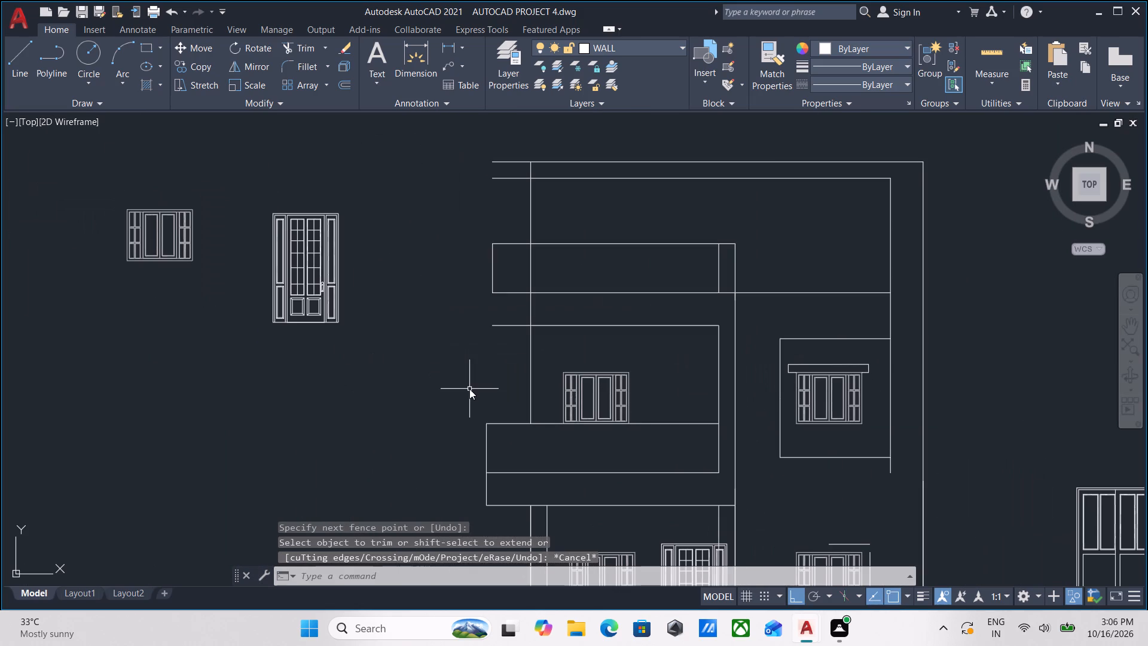
{"action": "key", "text": "Return"}
{"action": "middle_click_drag", "start_coordinate": [480, 378], "coordinate": [447, 429]}
{"action": "scroll", "coordinate": [470, 374], "scroll_direction": "up", "scroll_amount": 2}
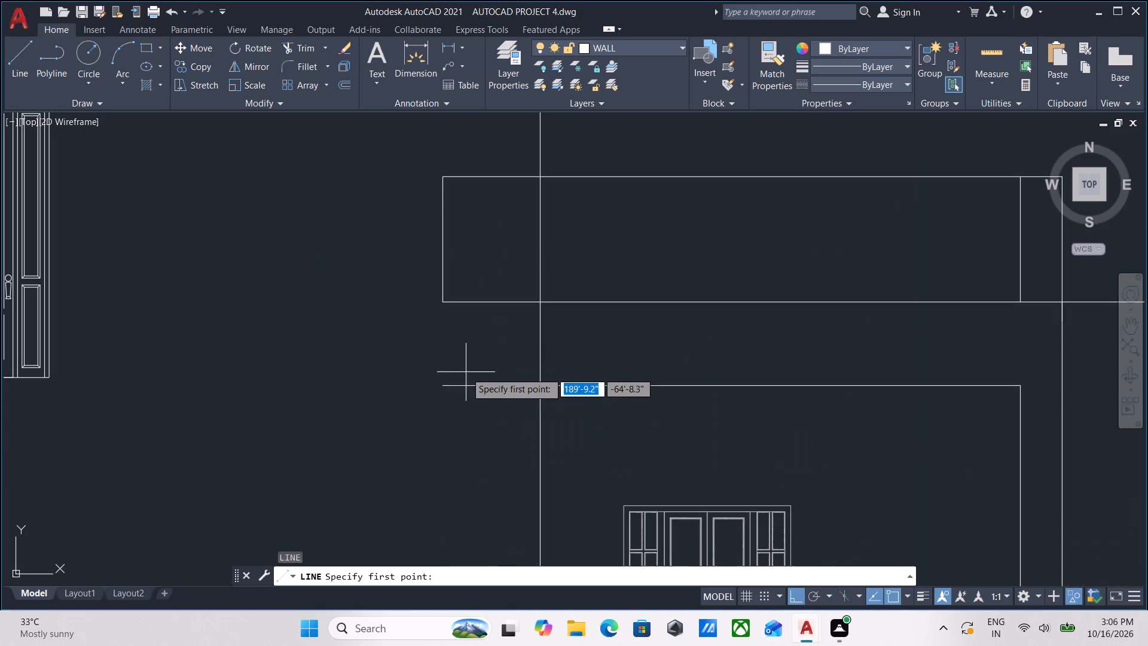
{"action": "left_click", "coordinate": [445, 389]}
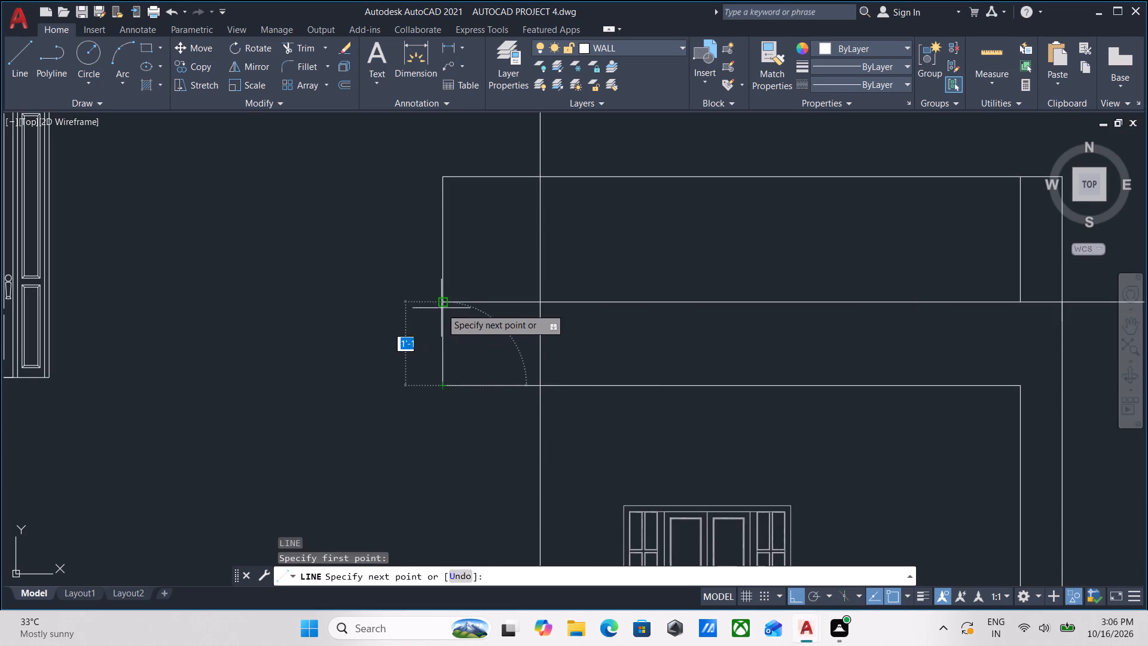
{"action": "left_click", "coordinate": [442, 306]}
{"action": "key", "text": "Escape"}
{"action": "scroll", "coordinate": [451, 306], "scroll_direction": "down", "scroll_amount": 2}
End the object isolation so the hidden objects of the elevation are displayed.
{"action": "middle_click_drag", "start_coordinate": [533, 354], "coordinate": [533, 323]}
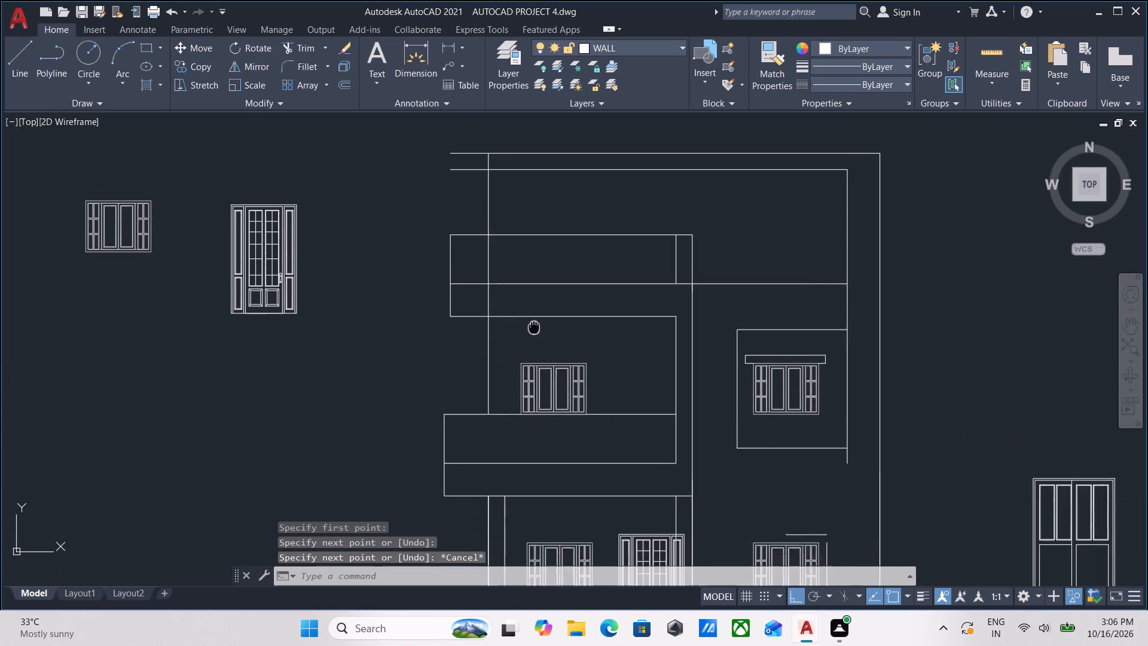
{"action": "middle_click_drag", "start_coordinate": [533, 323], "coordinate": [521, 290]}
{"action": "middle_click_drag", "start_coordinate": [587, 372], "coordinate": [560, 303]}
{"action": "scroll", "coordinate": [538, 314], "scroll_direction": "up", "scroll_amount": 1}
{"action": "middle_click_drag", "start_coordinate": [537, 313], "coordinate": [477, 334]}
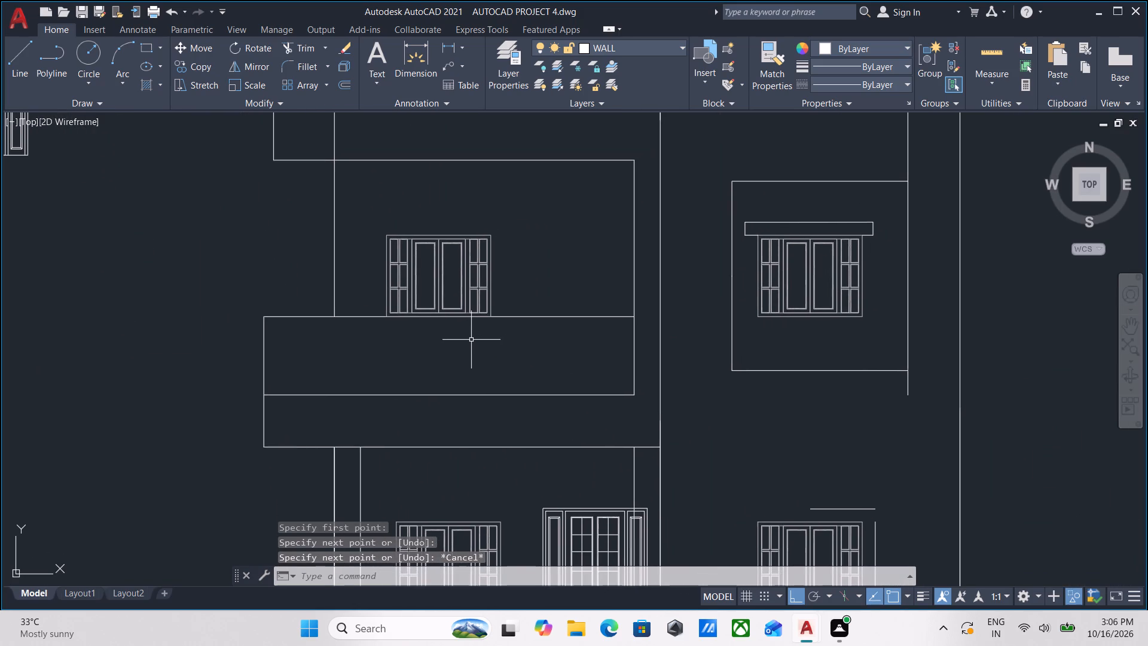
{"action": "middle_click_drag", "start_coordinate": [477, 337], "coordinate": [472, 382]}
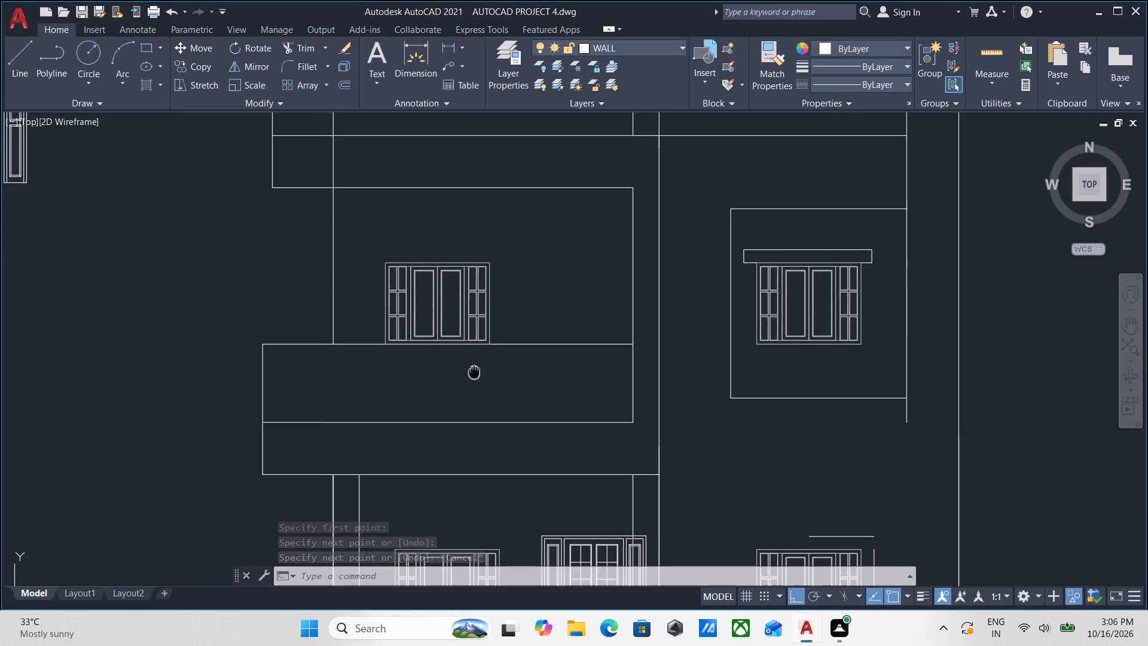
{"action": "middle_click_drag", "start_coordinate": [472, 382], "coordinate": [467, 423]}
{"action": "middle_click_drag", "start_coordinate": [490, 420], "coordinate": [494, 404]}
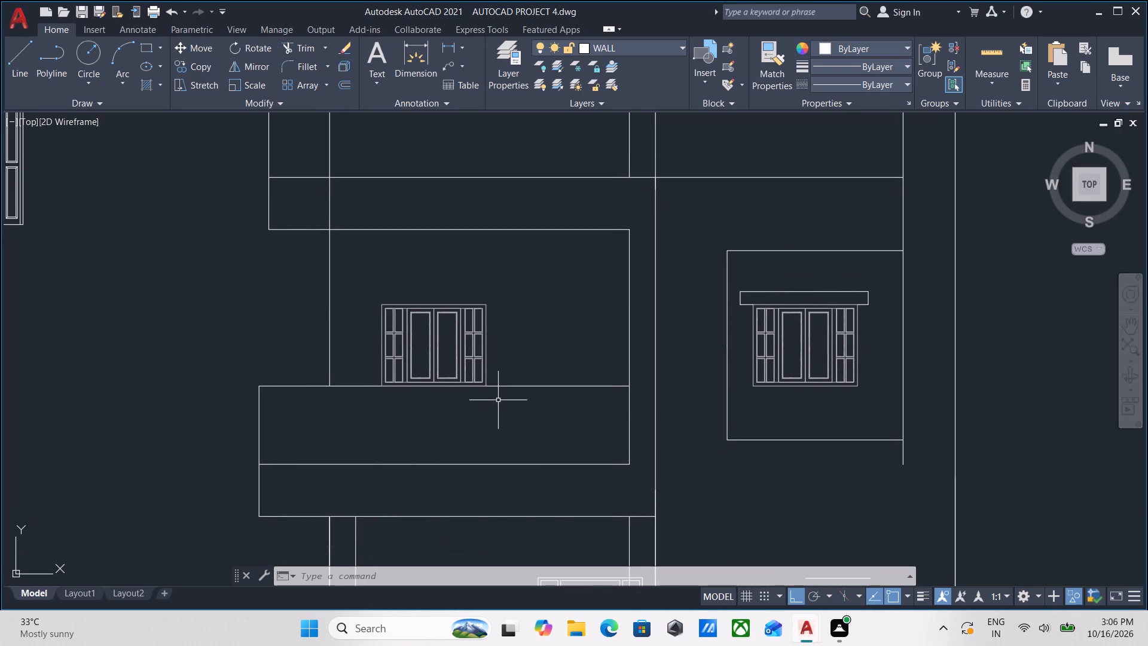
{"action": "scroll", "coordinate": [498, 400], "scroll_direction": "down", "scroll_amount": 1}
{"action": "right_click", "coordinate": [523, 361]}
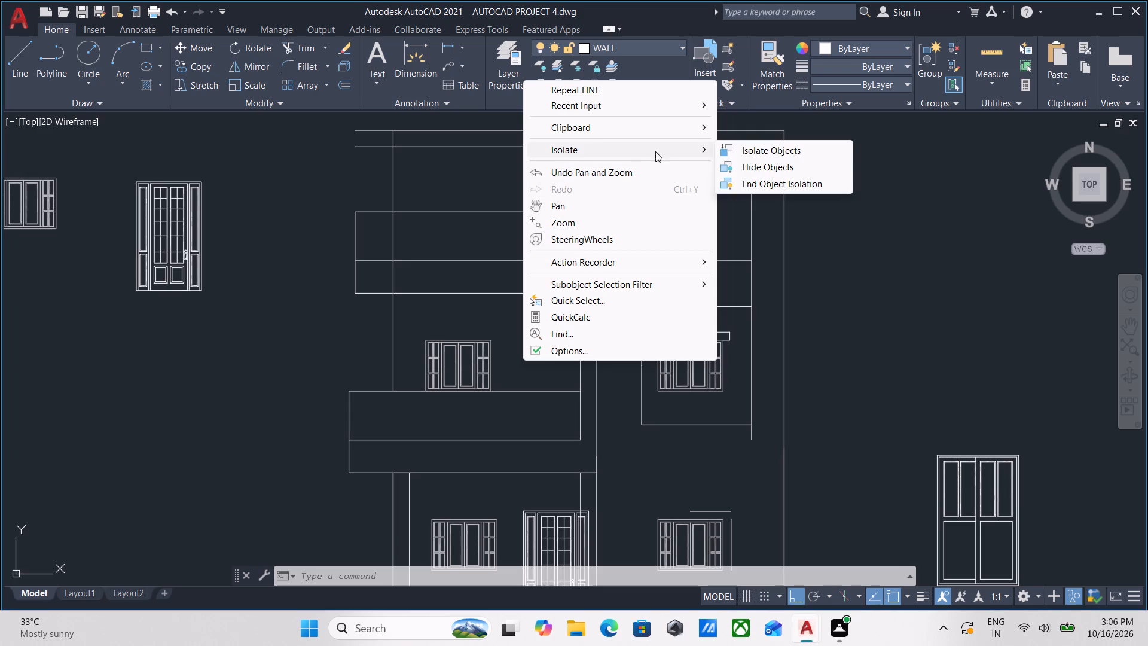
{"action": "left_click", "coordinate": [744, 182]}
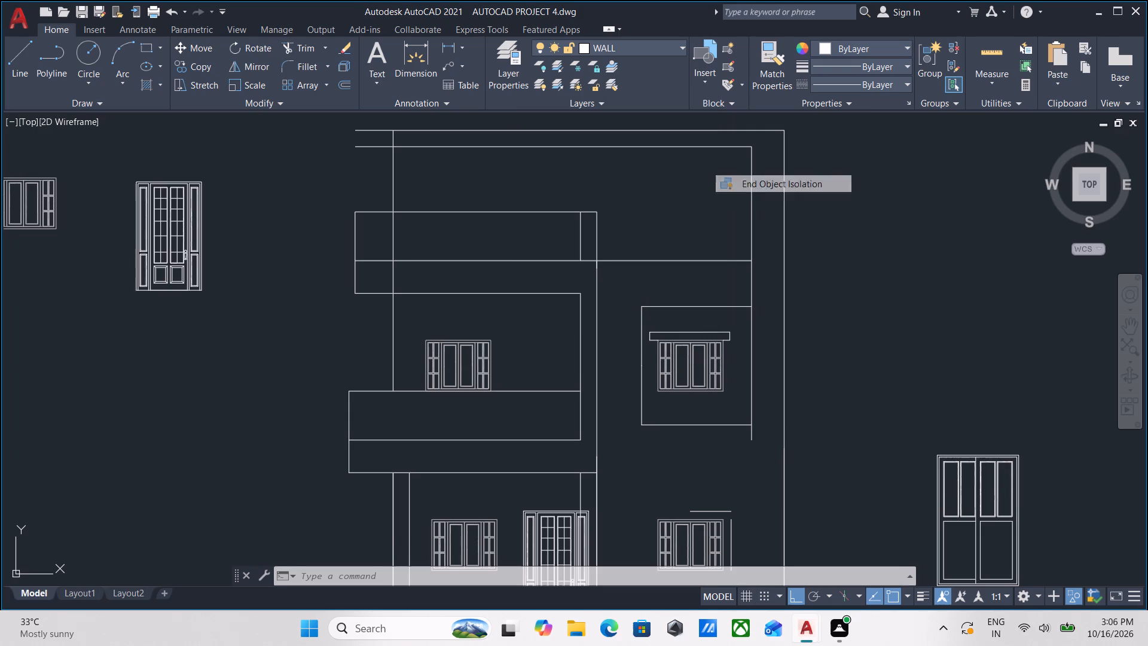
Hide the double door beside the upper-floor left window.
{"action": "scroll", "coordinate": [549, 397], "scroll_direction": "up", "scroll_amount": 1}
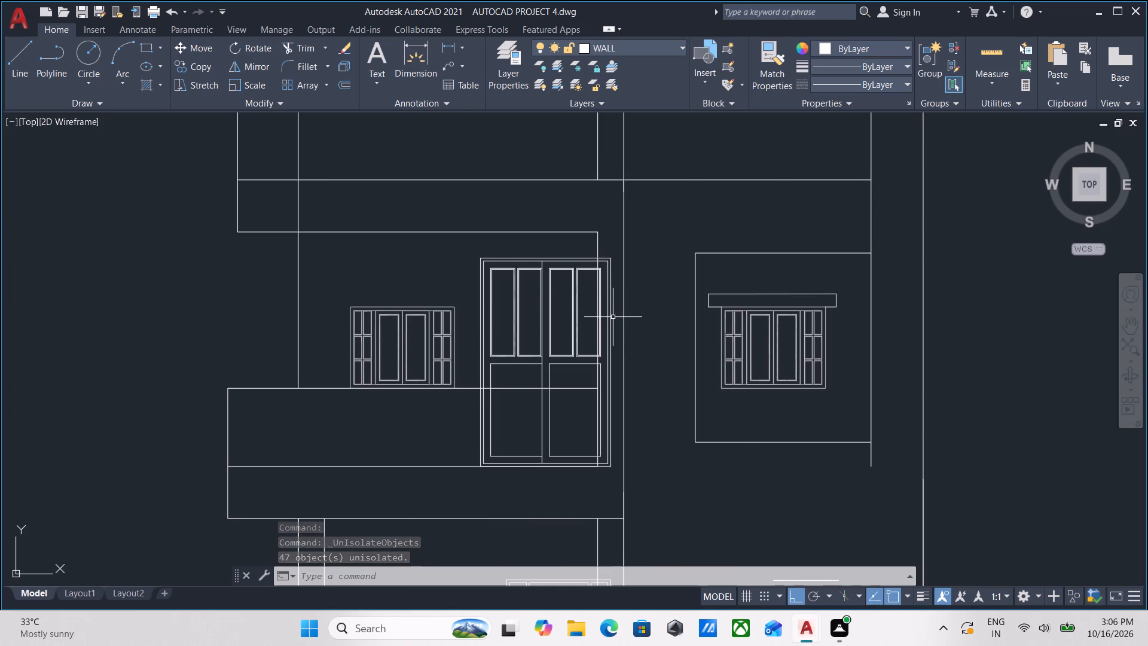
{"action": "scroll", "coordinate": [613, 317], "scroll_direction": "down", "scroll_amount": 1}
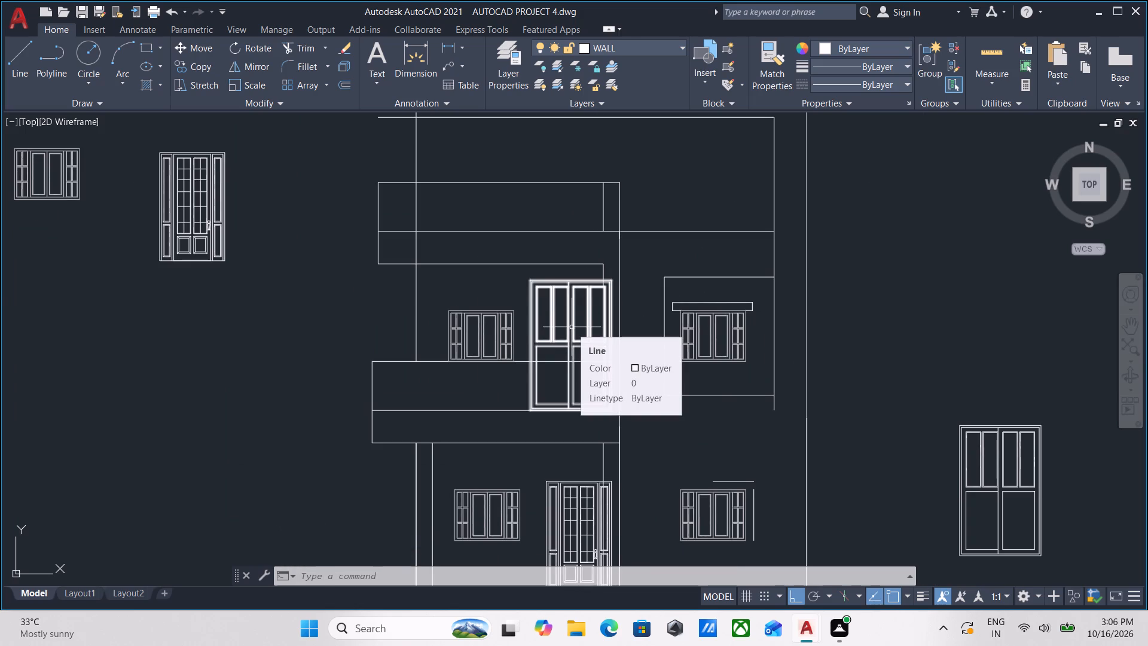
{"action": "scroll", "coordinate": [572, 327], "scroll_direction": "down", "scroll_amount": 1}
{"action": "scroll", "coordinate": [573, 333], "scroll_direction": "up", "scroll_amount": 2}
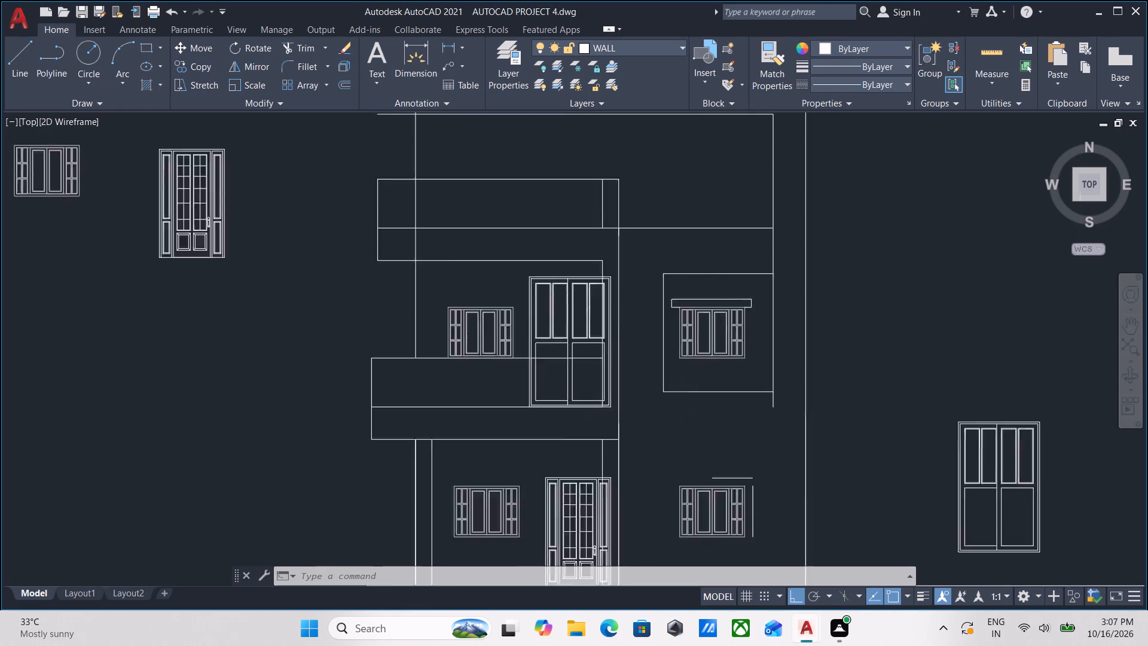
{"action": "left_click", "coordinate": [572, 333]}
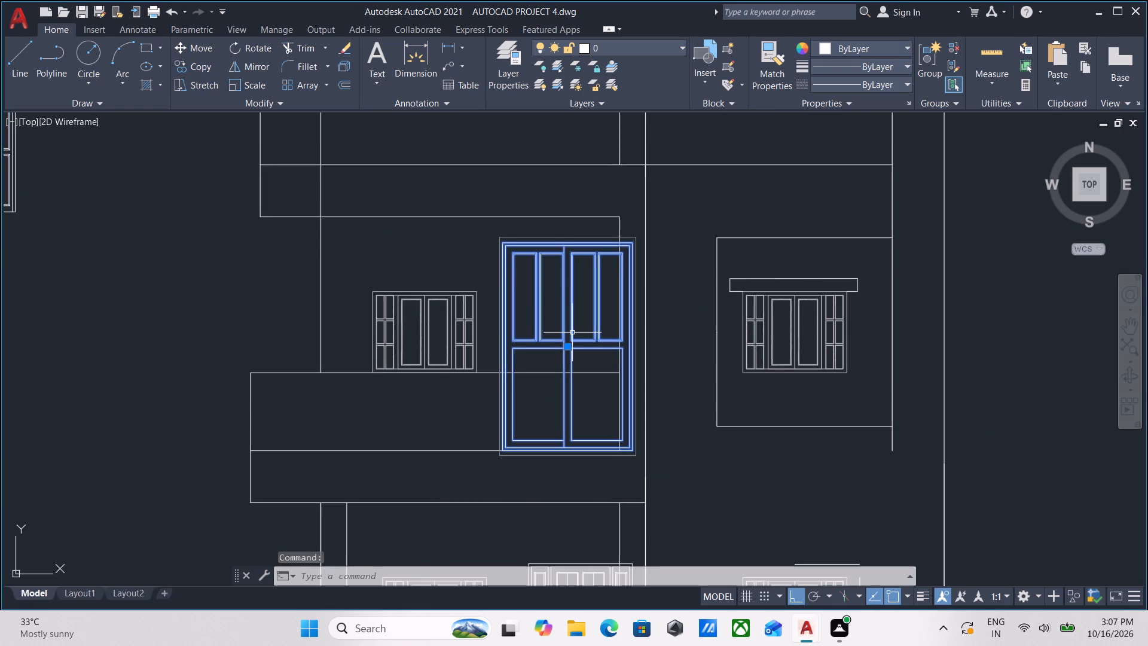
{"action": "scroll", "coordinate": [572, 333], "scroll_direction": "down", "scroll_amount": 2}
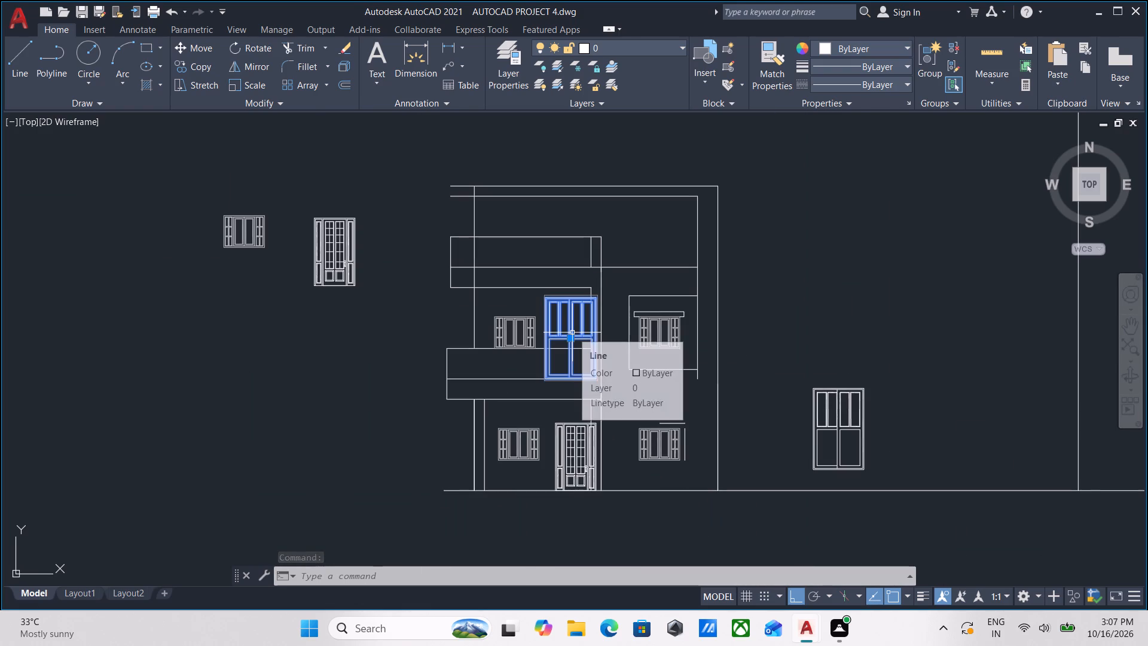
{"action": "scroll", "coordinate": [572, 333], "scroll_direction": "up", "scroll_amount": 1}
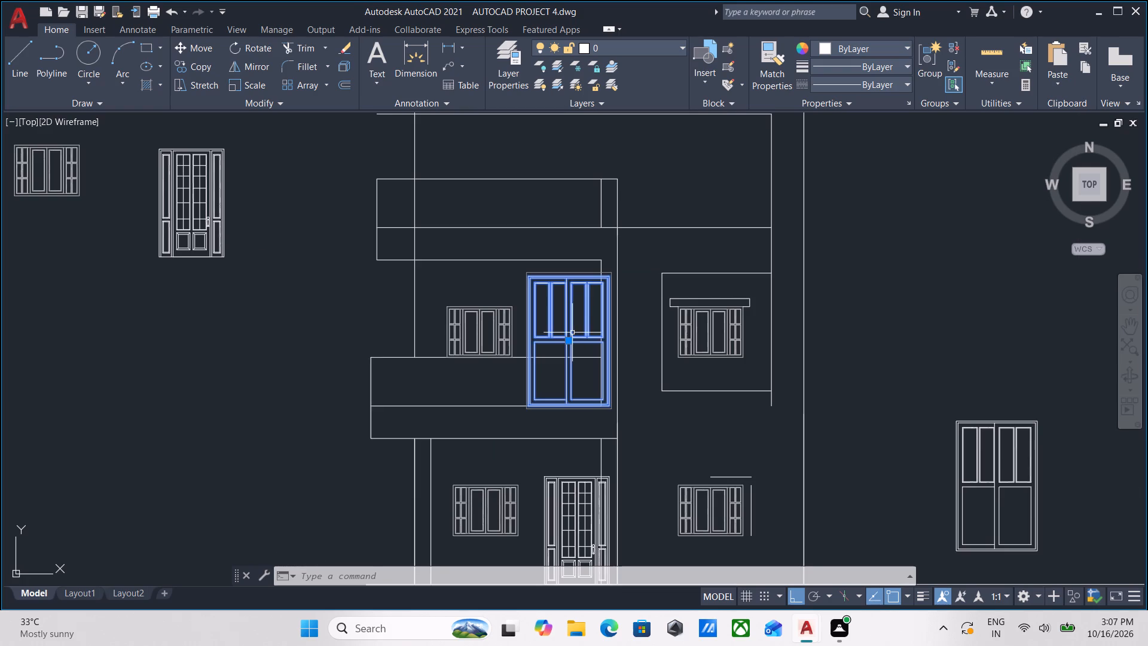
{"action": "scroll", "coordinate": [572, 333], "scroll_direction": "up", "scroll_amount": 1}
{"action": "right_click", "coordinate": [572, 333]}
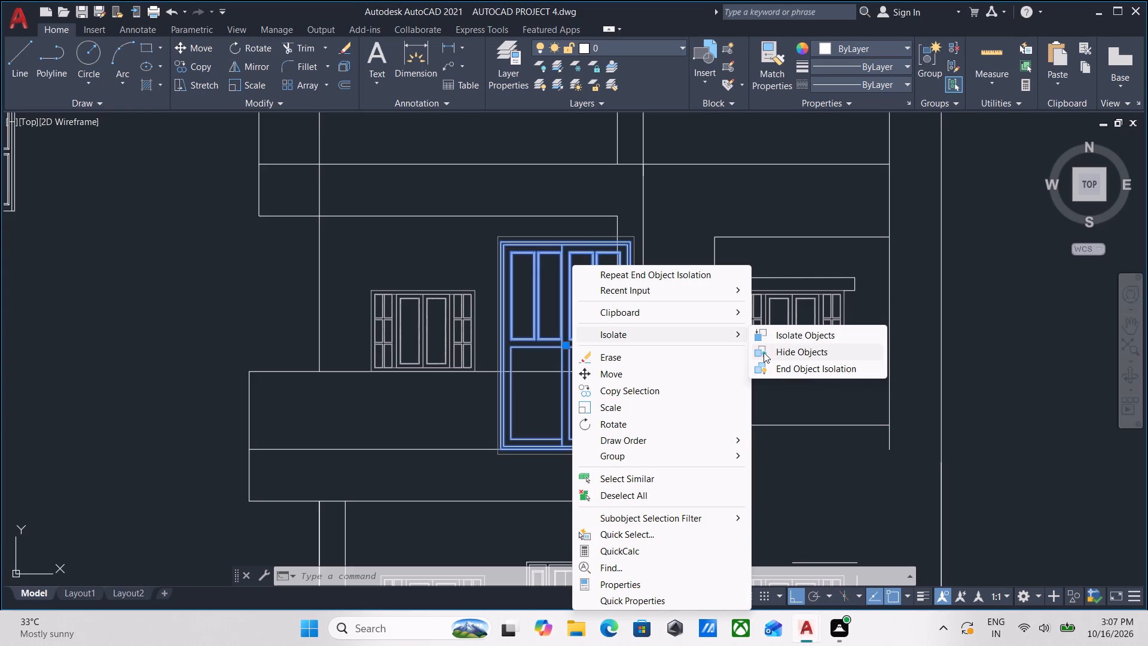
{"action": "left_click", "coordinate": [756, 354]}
Examine the balcony band, the upper slab band and the offset line above the ground-floor entrance door.
{"action": "scroll", "coordinate": [620, 355], "scroll_direction": "down", "scroll_amount": 1}
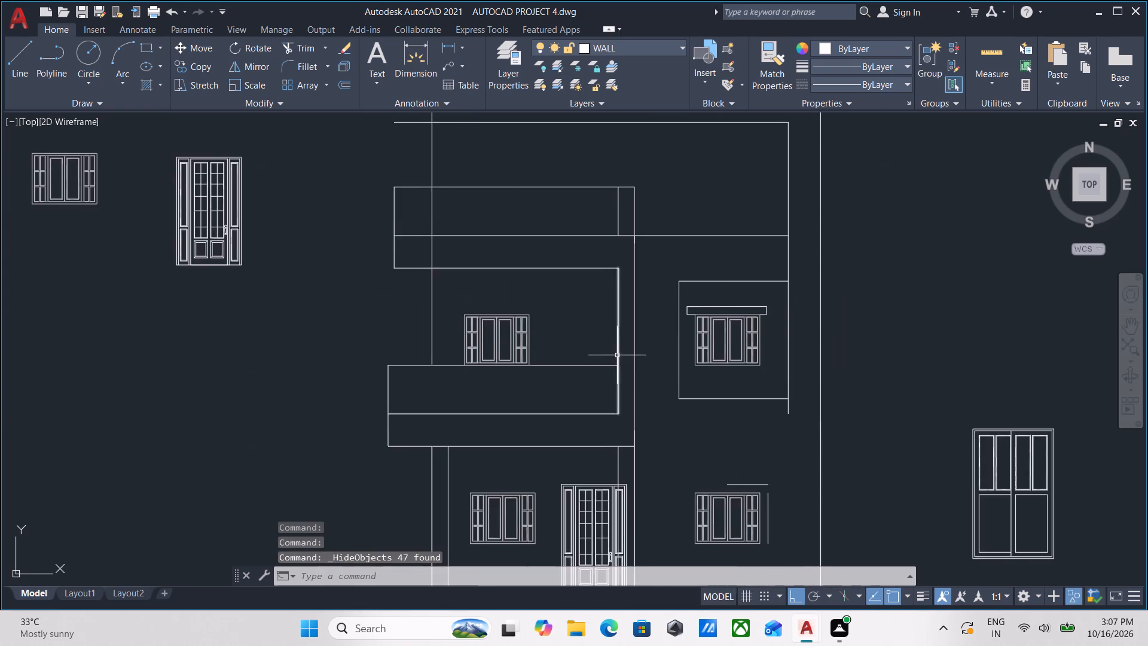
{"action": "middle_click_drag", "start_coordinate": [617, 355], "coordinate": [606, 380]}
{"action": "scroll", "coordinate": [545, 377], "scroll_direction": "up", "scroll_amount": 1}
{"action": "scroll", "coordinate": [550, 375], "scroll_direction": "down", "scroll_amount": 1}
{"action": "middle_click_drag", "start_coordinate": [551, 374], "coordinate": [563, 374]}
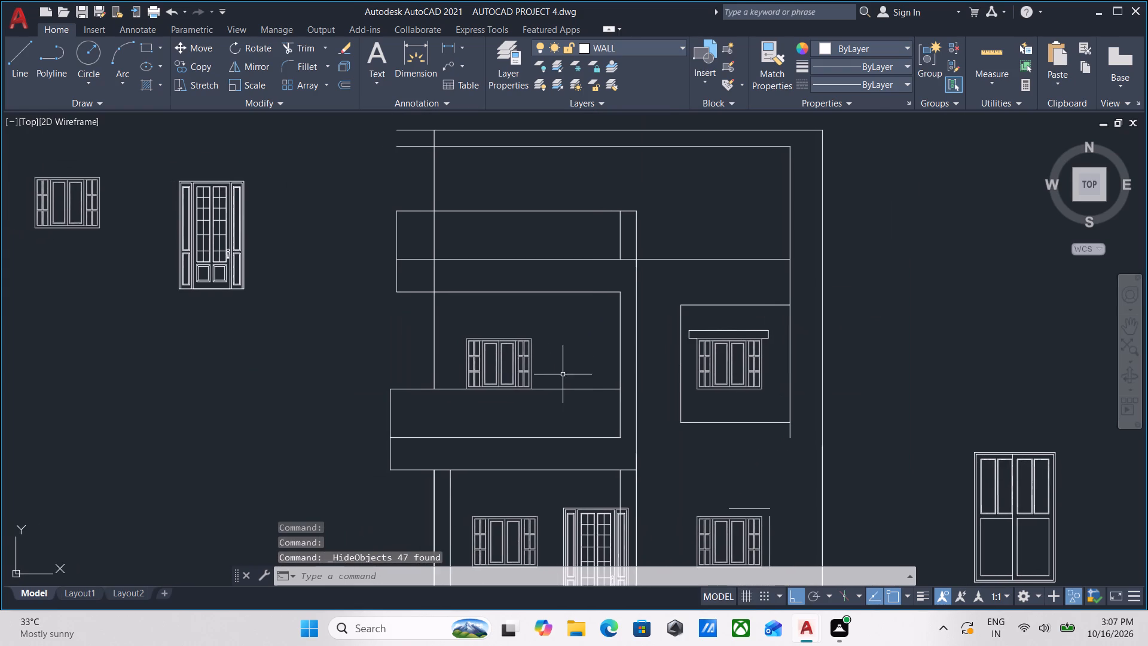
{"action": "middle_click_drag", "start_coordinate": [562, 374], "coordinate": [568, 397]}
{"action": "middle_click_drag", "start_coordinate": [582, 413], "coordinate": [607, 380]}
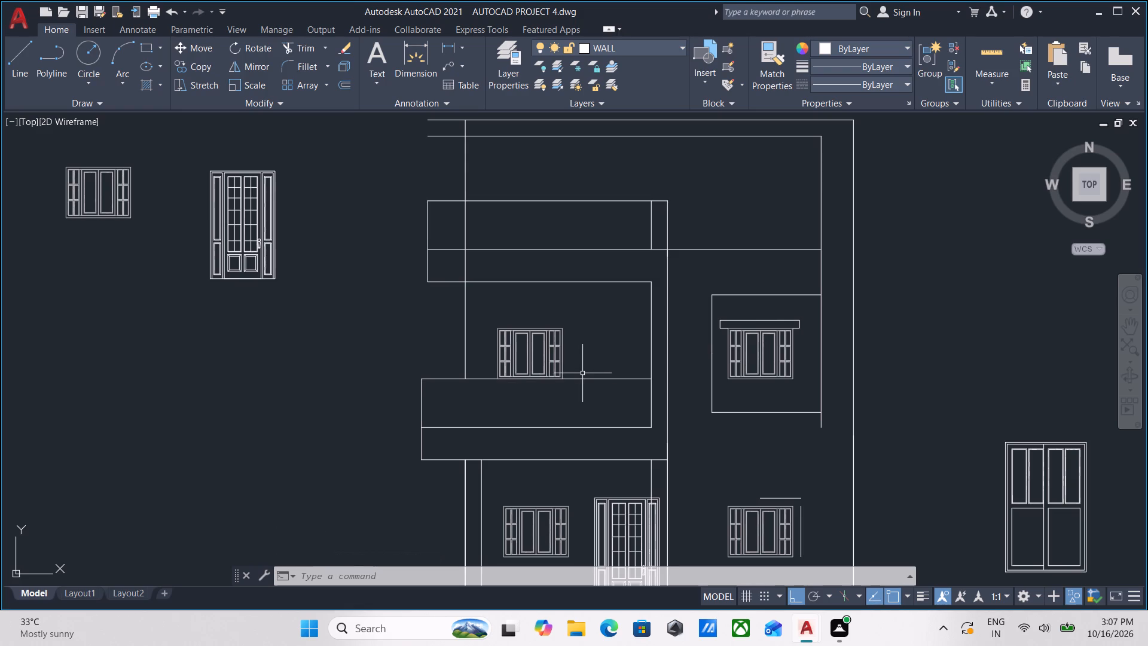
{"action": "scroll", "coordinate": [601, 463], "scroll_direction": "down", "scroll_amount": 1}
{"action": "middle_click_drag", "start_coordinate": [601, 462], "coordinate": [605, 374]}
{"action": "scroll", "coordinate": [643, 404], "scroll_direction": "up", "scroll_amount": 3}
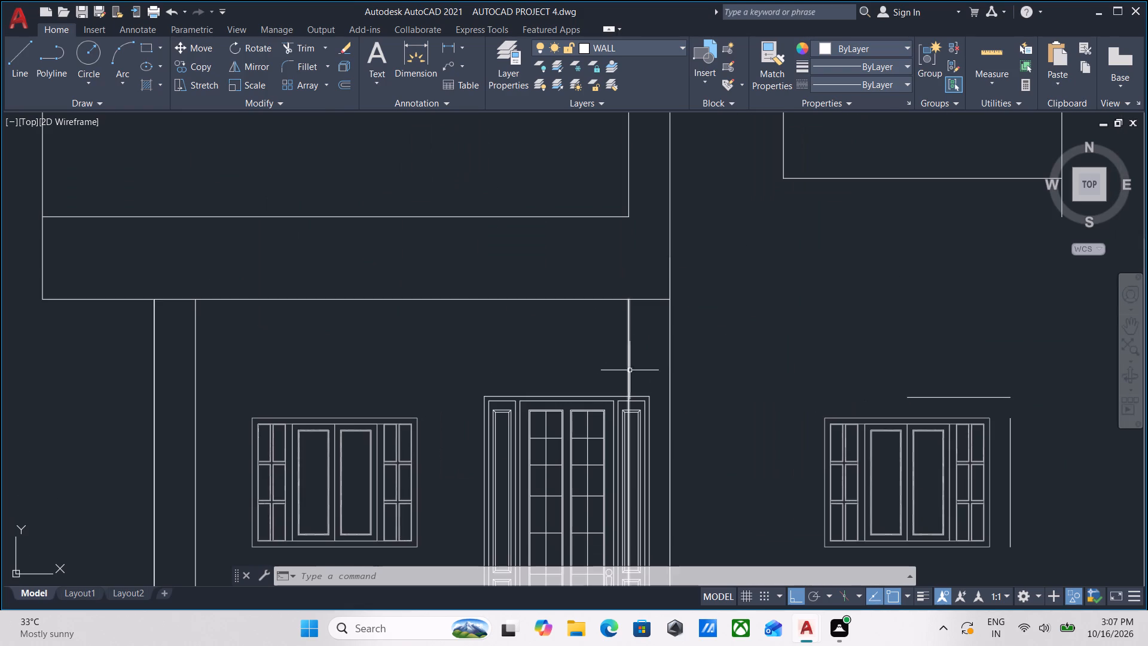
Erase the vertical offset line running down from the balcony band over the ground-floor entrance door.
{"action": "left_click_drag", "start_coordinate": [642, 361], "coordinate": [636, 359]}
{"action": "left_click", "coordinate": [594, 346]}
{"action": "scroll", "coordinate": [594, 346], "scroll_direction": "down", "scroll_amount": 1}
{"action": "middle_click_drag", "start_coordinate": [594, 346], "coordinate": [588, 395]}
{"action": "right_click", "coordinate": [570, 403]}
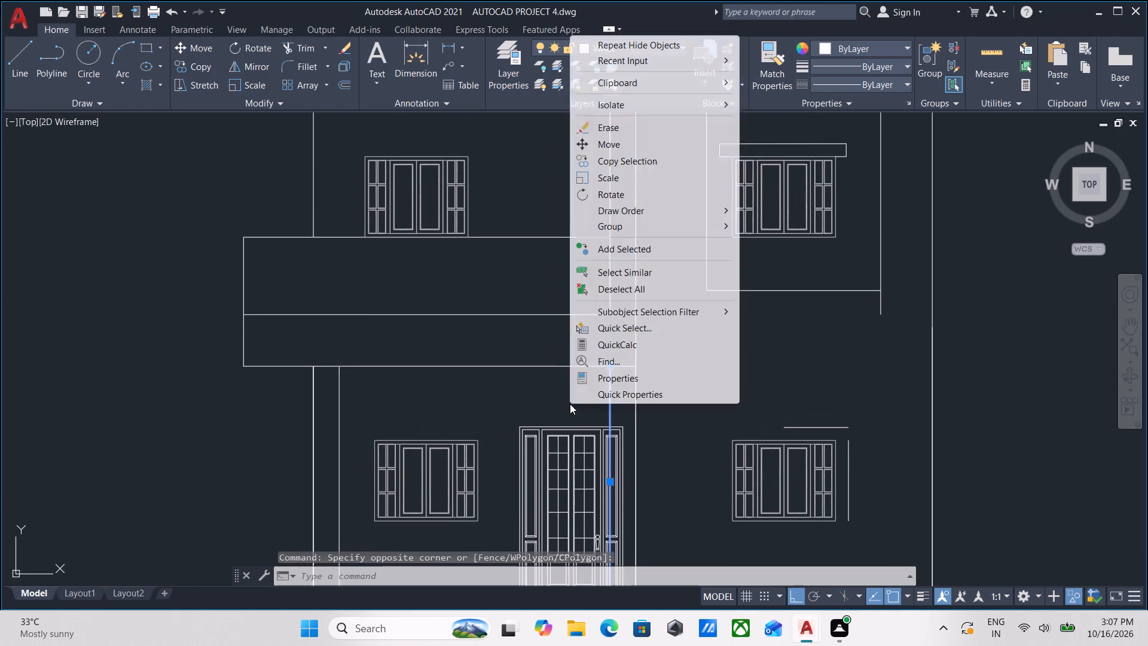
{"action": "left_click", "coordinate": [641, 128]}
Erase the short vertical line just inside the right end of the upper slab band.
{"action": "scroll", "coordinate": [610, 212], "scroll_direction": "down", "scroll_amount": 2}
{"action": "middle_click_drag", "start_coordinate": [604, 227], "coordinate": [579, 339]}
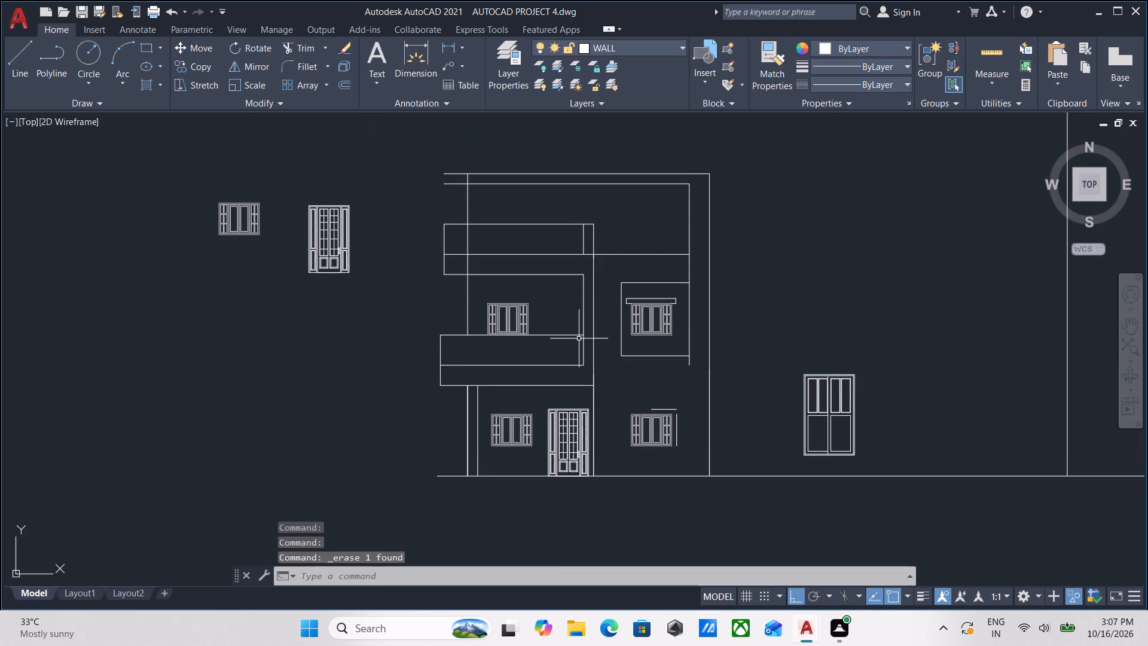
{"action": "scroll", "coordinate": [588, 243], "scroll_direction": "up", "scroll_amount": 2}
{"action": "left_click", "coordinate": [586, 233]}
{"action": "left_click", "coordinate": [564, 237]}
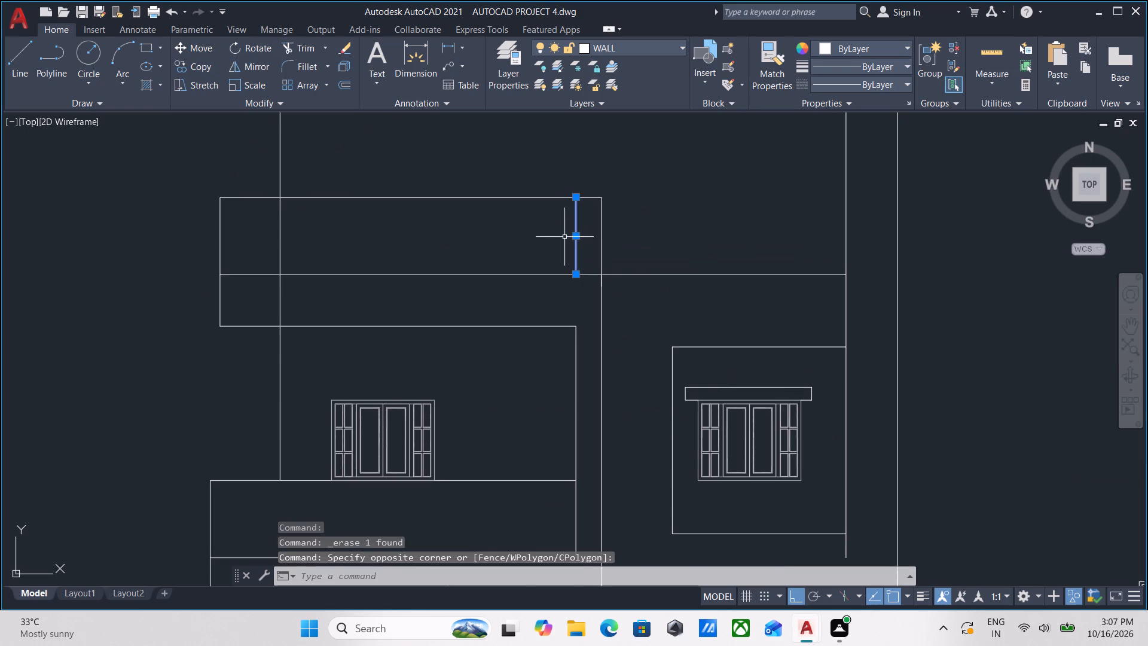
{"action": "scroll", "coordinate": [564, 237], "scroll_direction": "down", "scroll_amount": 1}
{"action": "middle_click_drag", "start_coordinate": [564, 237], "coordinate": [569, 294]}
{"action": "middle_click_drag", "start_coordinate": [515, 284], "coordinate": [548, 290]}
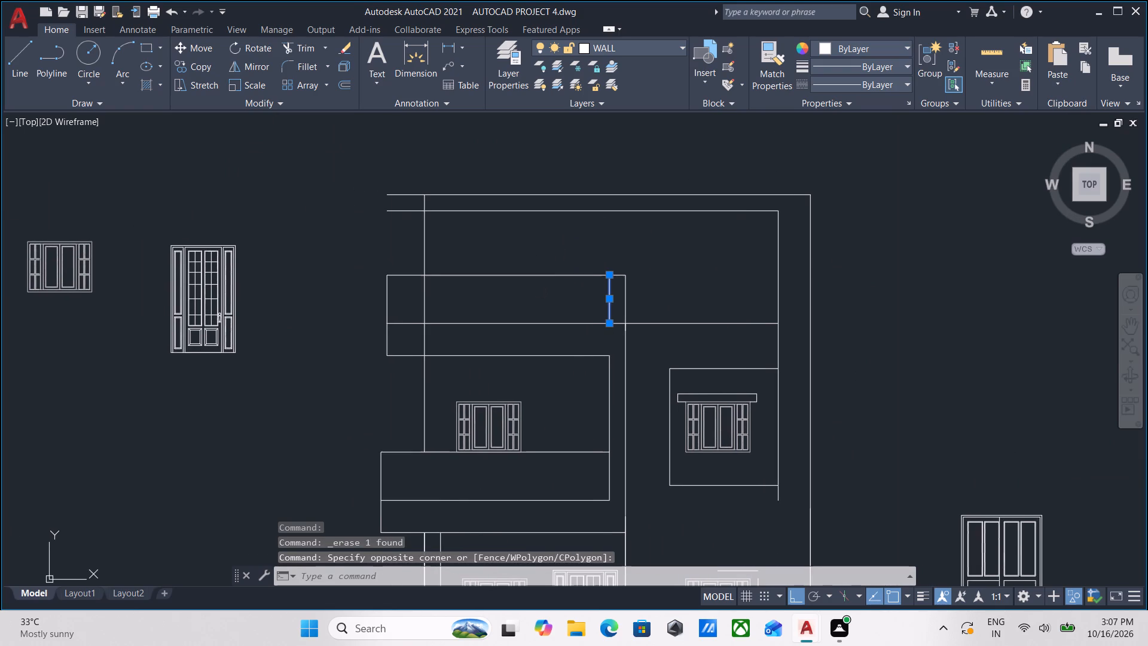
{"action": "scroll", "coordinate": [548, 290], "scroll_direction": "down", "scroll_amount": 1}
{"action": "middle_click_drag", "start_coordinate": [548, 290], "coordinate": [582, 275]}
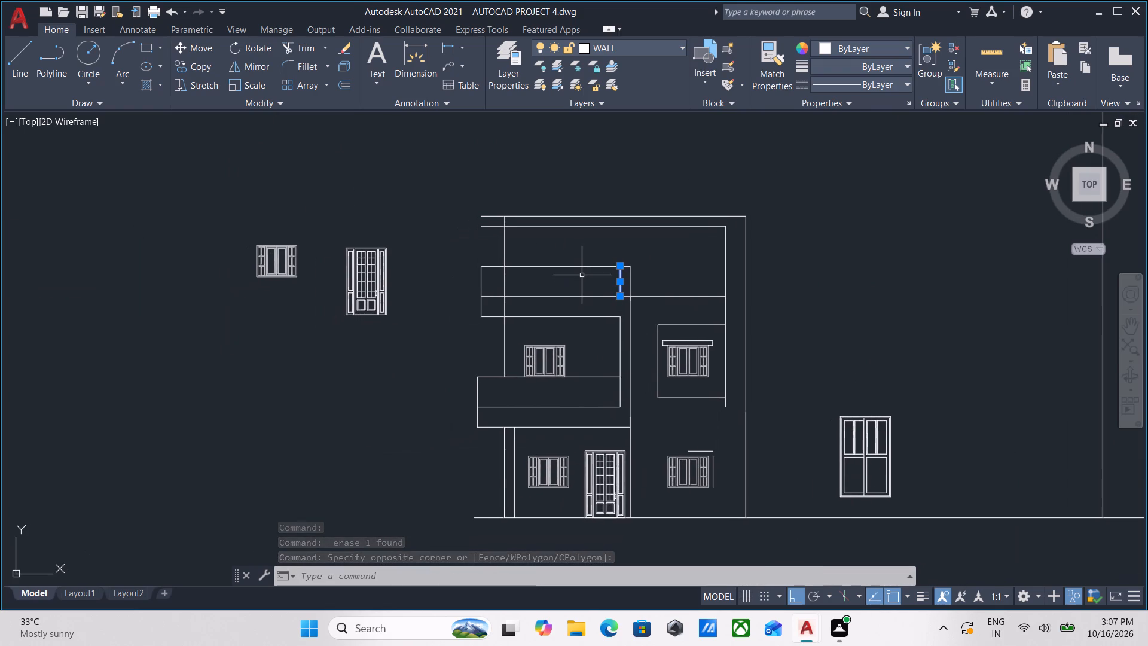
{"action": "scroll", "coordinate": [607, 292], "scroll_direction": "up", "scroll_amount": 2}
{"action": "right_click", "coordinate": [612, 278]}
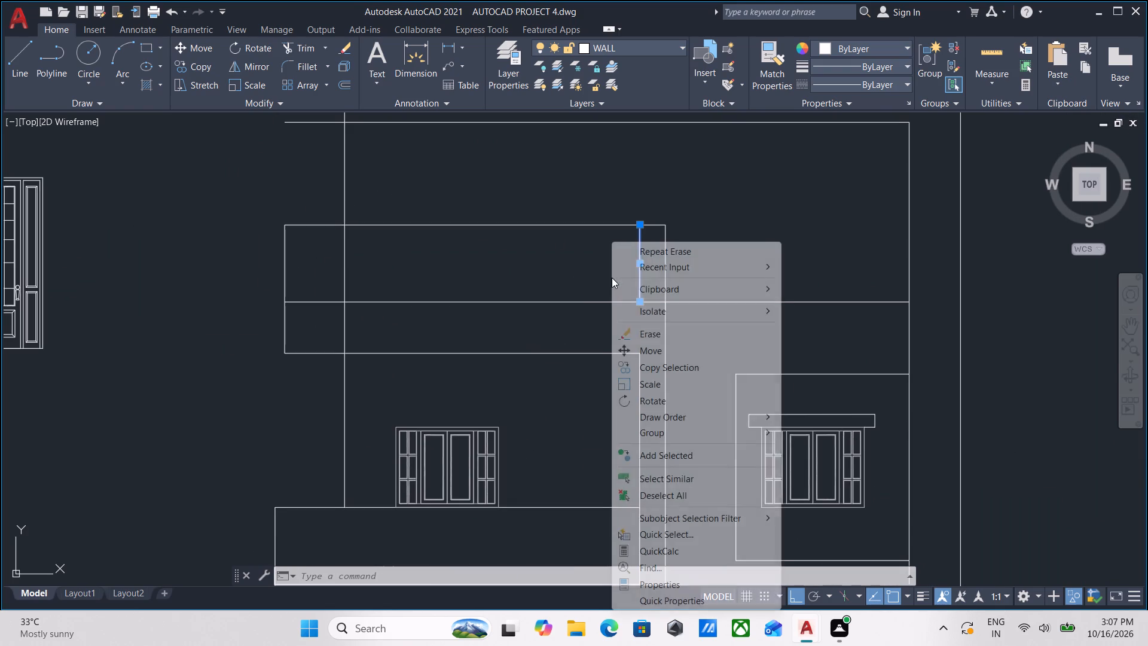
{"action": "left_click", "coordinate": [652, 334]}
Examine the whole elevation, checking the slab band, balcony band and window surrounds for remaining unfinished lines.
{"action": "scroll", "coordinate": [640, 338], "scroll_direction": "down", "scroll_amount": 2}
{"action": "middle_click_drag", "start_coordinate": [621, 349], "coordinate": [613, 279]}
{"action": "scroll", "coordinate": [578, 349], "scroll_direction": "up", "scroll_amount": 1}
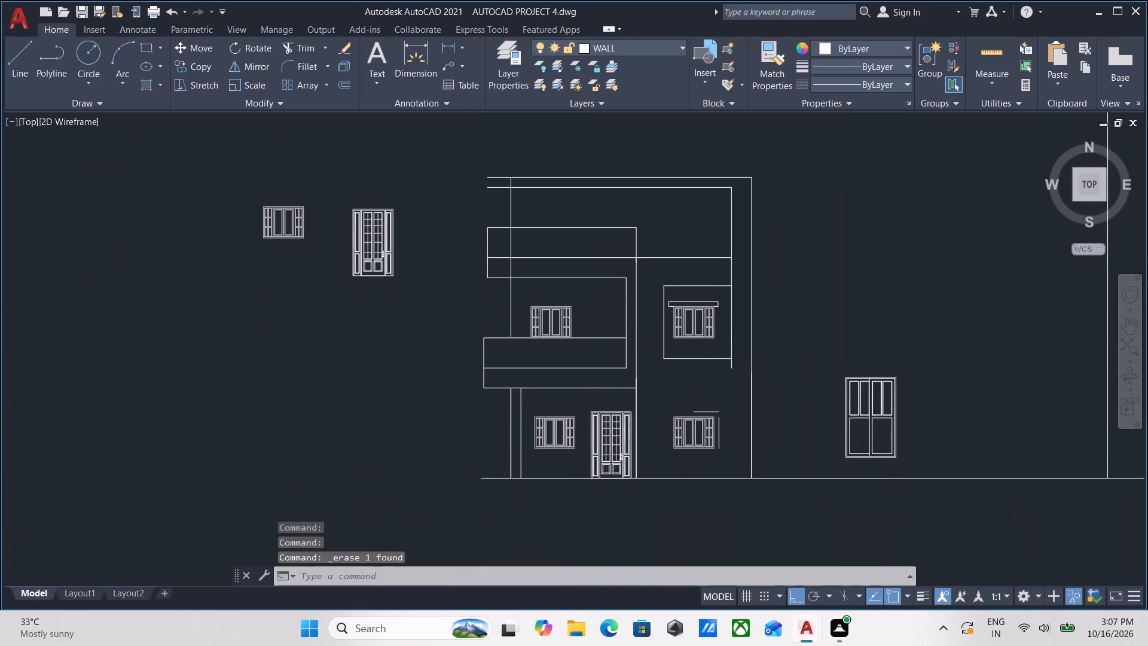
{"action": "scroll", "coordinate": [578, 349], "scroll_direction": "up", "scroll_amount": 1}
{"action": "middle_click_drag", "start_coordinate": [578, 349], "coordinate": [585, 390]}
{"action": "scroll", "coordinate": [585, 375], "scroll_direction": "down", "scroll_amount": 1}
{"action": "middle_click_drag", "start_coordinate": [634, 342], "coordinate": [624, 374]}
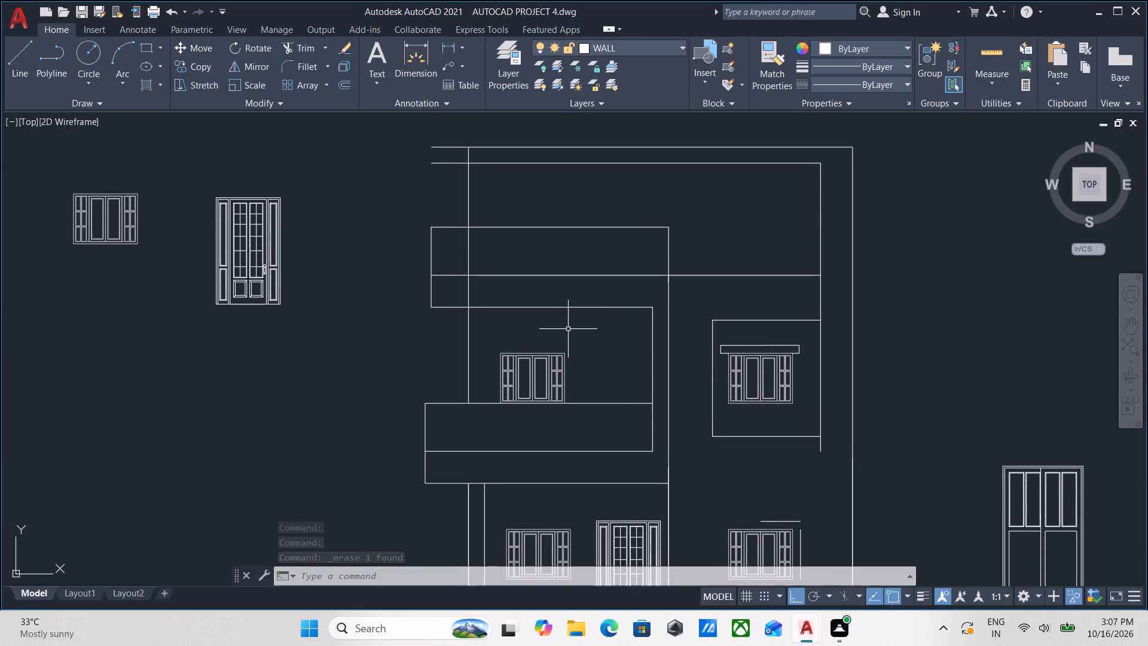
{"action": "middle_click_drag", "start_coordinate": [568, 329], "coordinate": [495, 305]}
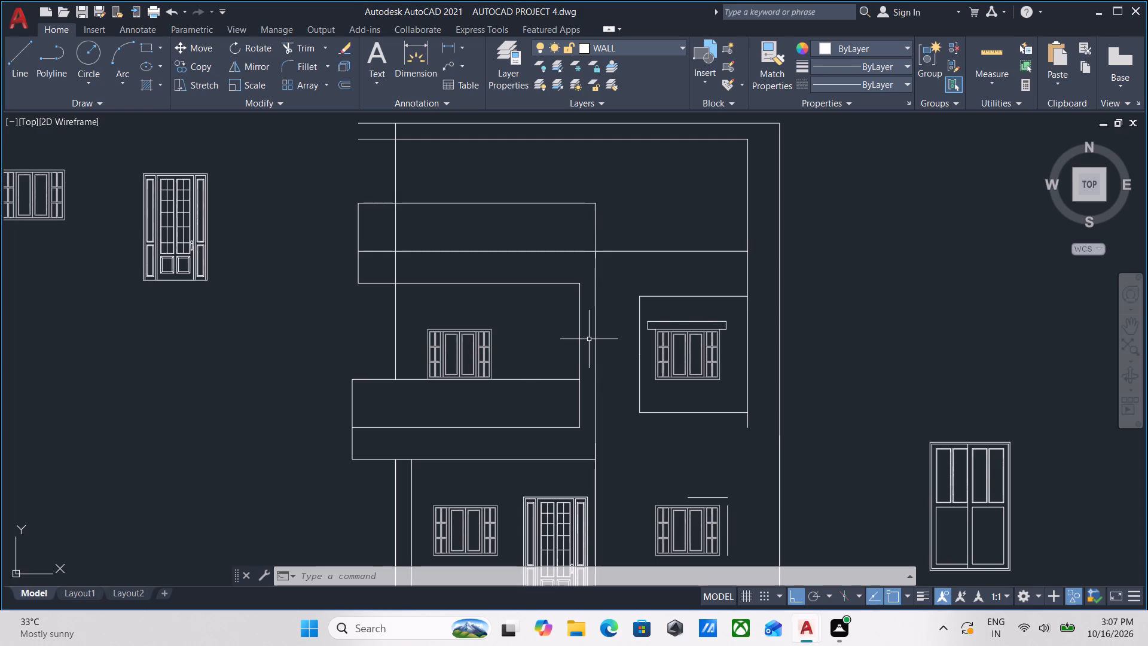
{"action": "middle_click_drag", "start_coordinate": [505, 342], "coordinate": [545, 365]}
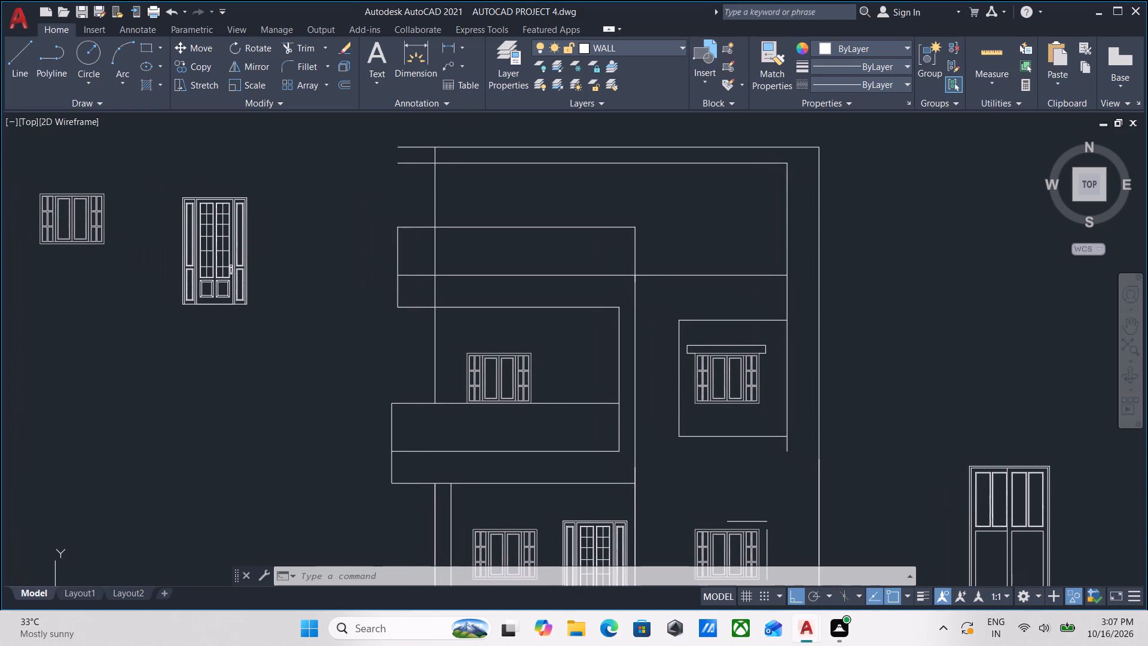
{"action": "scroll", "coordinate": [599, 393], "scroll_direction": "down", "scroll_amount": 1}
{"action": "middle_click_drag", "start_coordinate": [642, 386], "coordinate": [605, 275]}
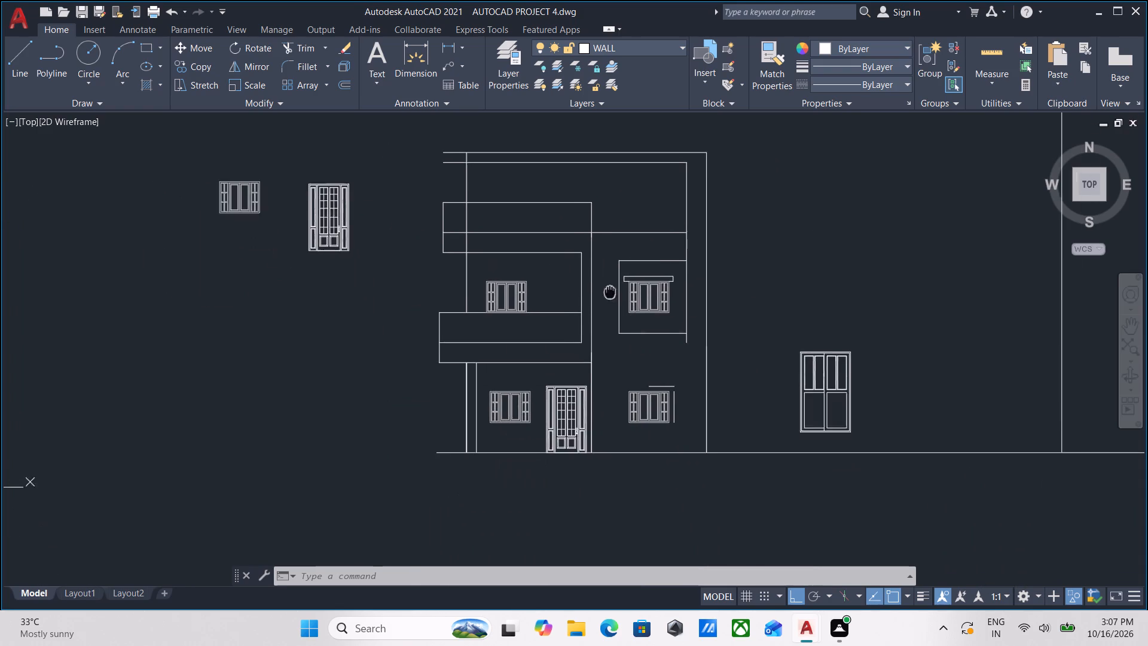
{"action": "middle_click_drag", "start_coordinate": [605, 275], "coordinate": [602, 264]}
Stretch the horizontal line above the ground-floor right window leftward to the vertical wall line beside the entrance door.
{"action": "scroll", "coordinate": [673, 424], "scroll_direction": "up", "scroll_amount": 1}
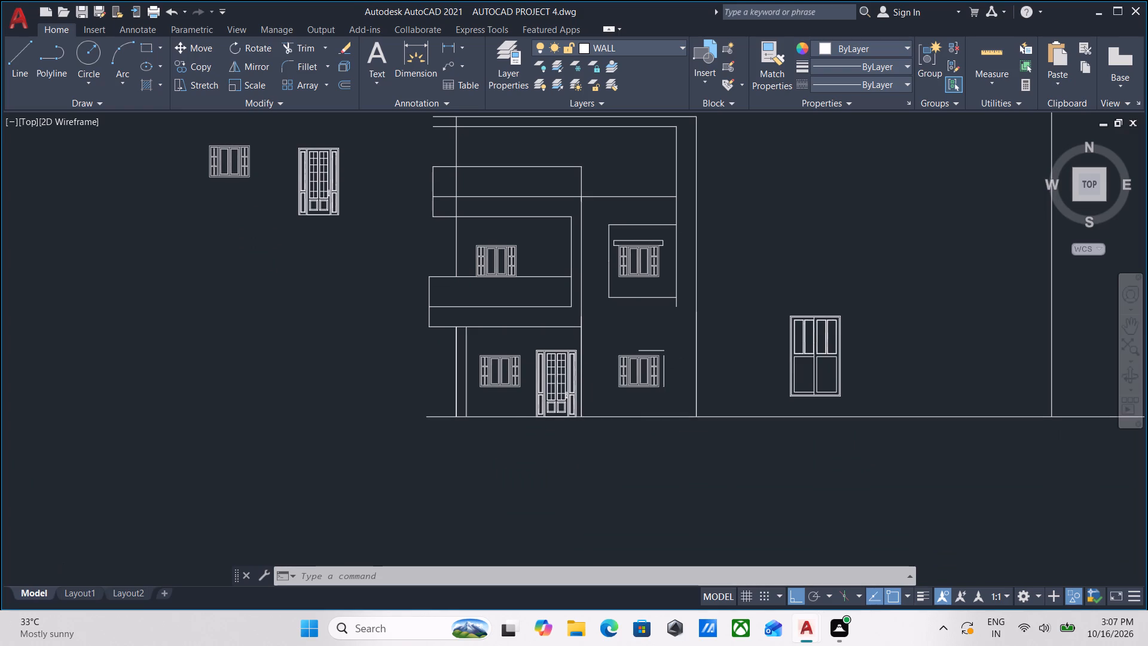
{"action": "scroll", "coordinate": [673, 424], "scroll_direction": "up", "scroll_amount": 1}
{"action": "scroll", "coordinate": [604, 322], "scroll_direction": "up", "scroll_amount": 1}
{"action": "middle_click_drag", "start_coordinate": [591, 329], "coordinate": [600, 431]}
{"action": "scroll", "coordinate": [622, 290], "scroll_direction": "up", "scroll_amount": 1}
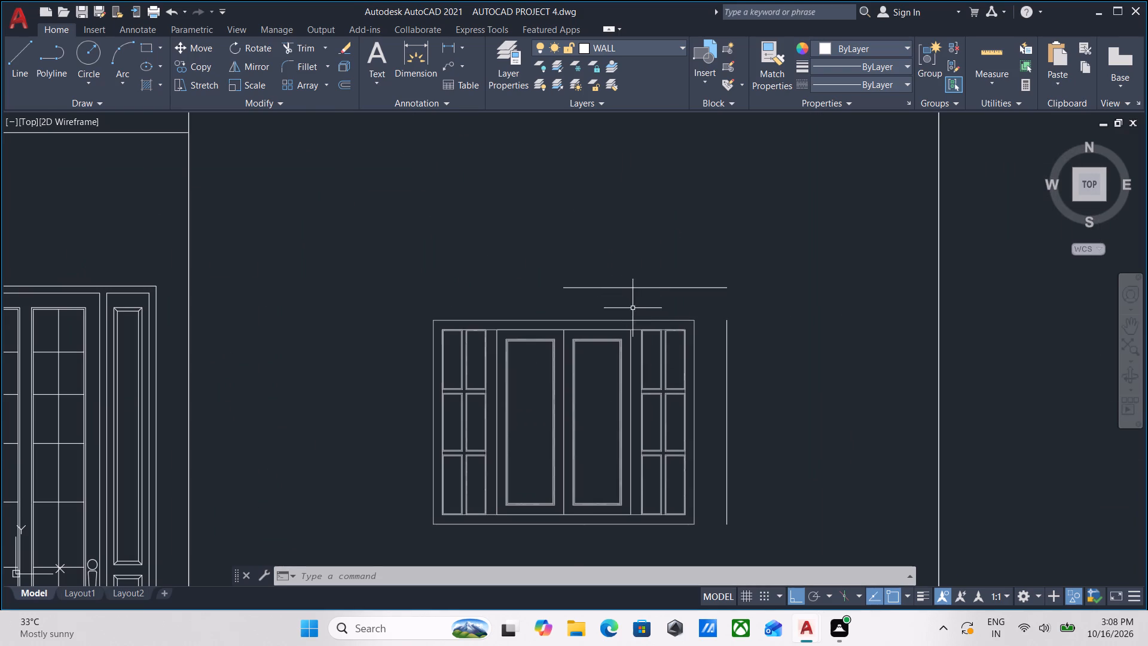
{"action": "left_click_drag", "start_coordinate": [634, 303], "coordinate": [628, 291]}
{"action": "left_click", "coordinate": [612, 261]}
{"action": "left_click", "coordinate": [563, 288]}
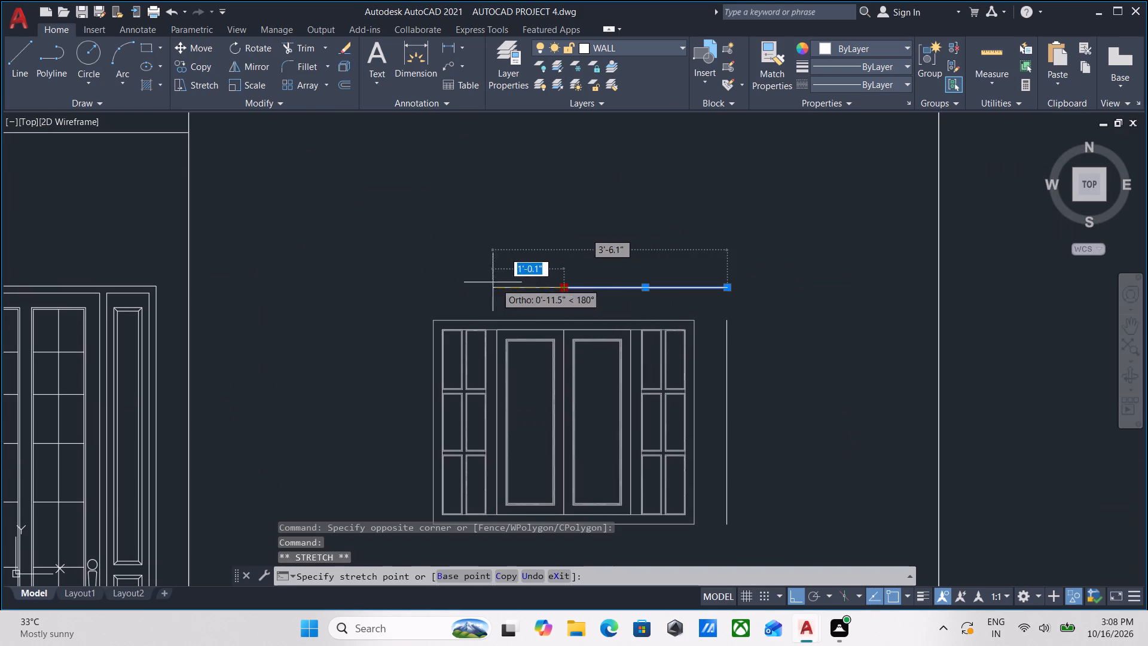
{"action": "left_click", "coordinate": [186, 286]}
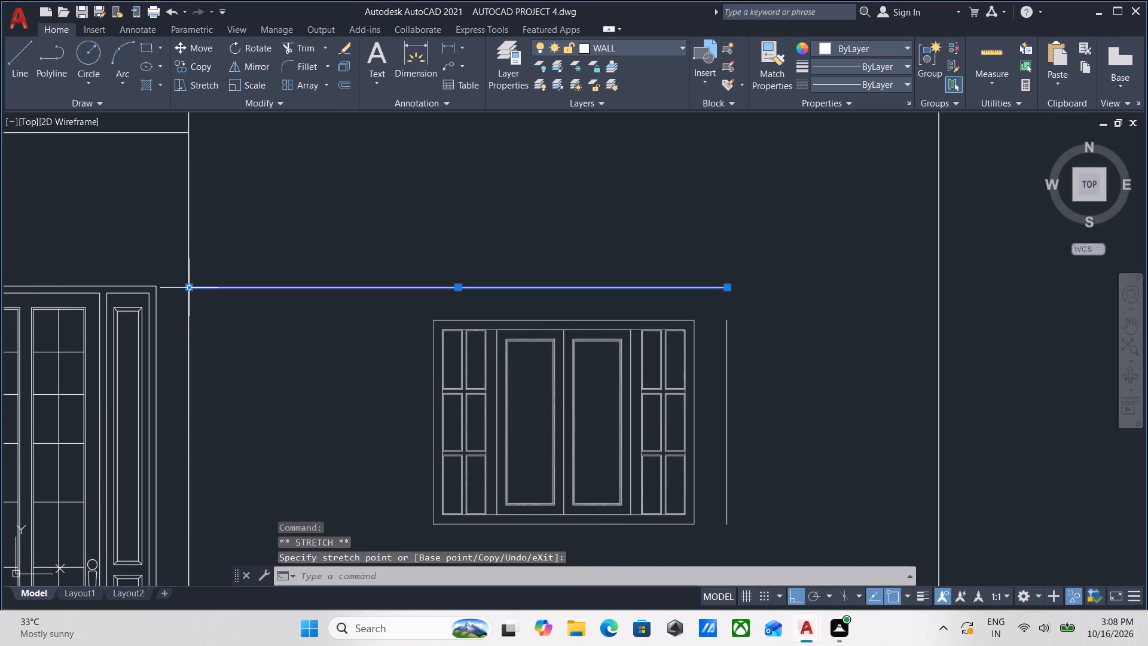
{"action": "scroll", "coordinate": [186, 286], "scroll_direction": "down", "scroll_amount": 1}
{"action": "key", "text": "Escape"}
Stretch the vertical line beside the ground-floor right window up to the end of the horizontal line above it.
{"action": "scroll", "coordinate": [693, 377], "scroll_direction": "up", "scroll_amount": 1}
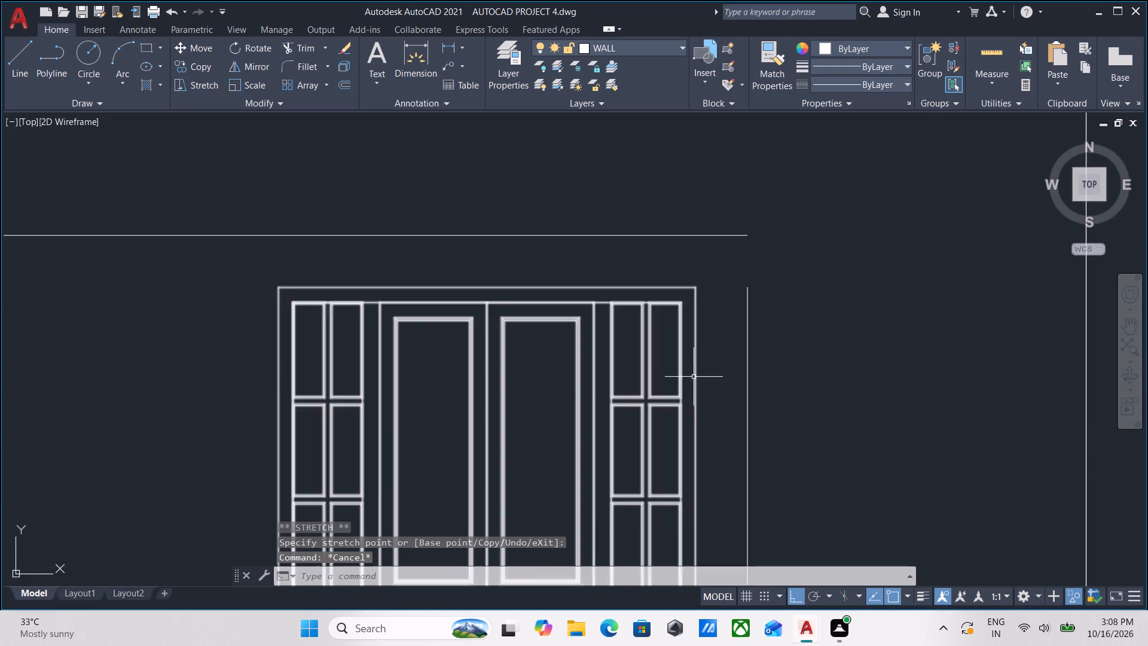
{"action": "scroll", "coordinate": [694, 377], "scroll_direction": "down", "scroll_amount": 4}
{"action": "middle_click_drag", "start_coordinate": [719, 346], "coordinate": [598, 368]}
{"action": "scroll", "coordinate": [597, 368], "scroll_direction": "up", "scroll_amount": 3}
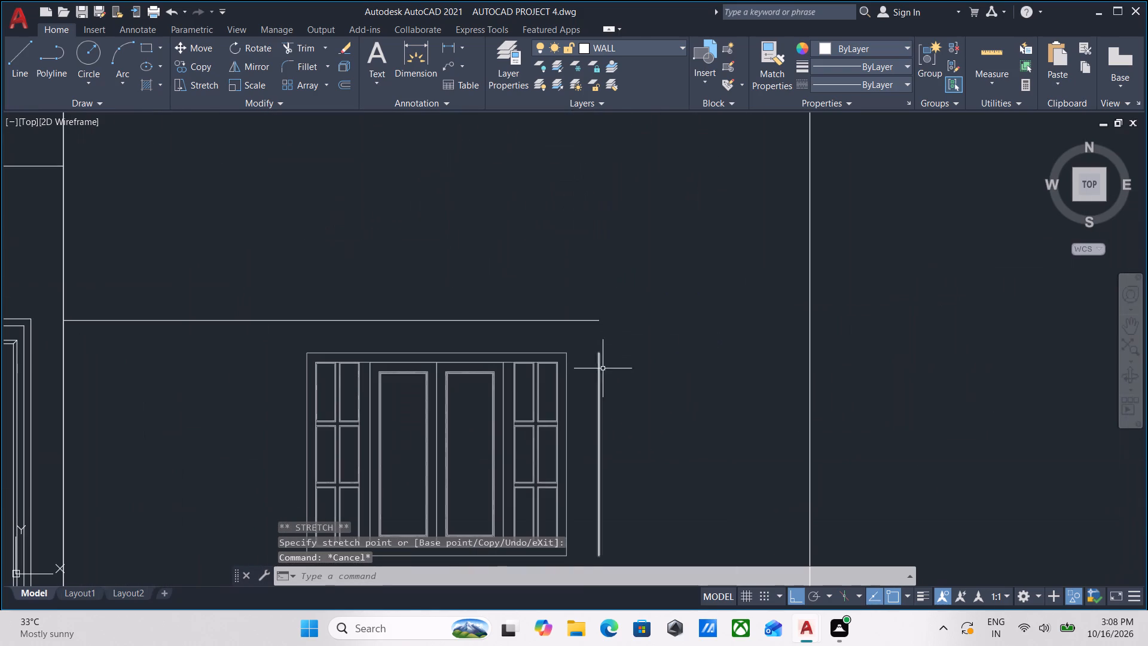
{"action": "left_click", "coordinate": [611, 364]}
{"action": "left_click", "coordinate": [593, 380]}
{"action": "left_click", "coordinate": [599, 354]}
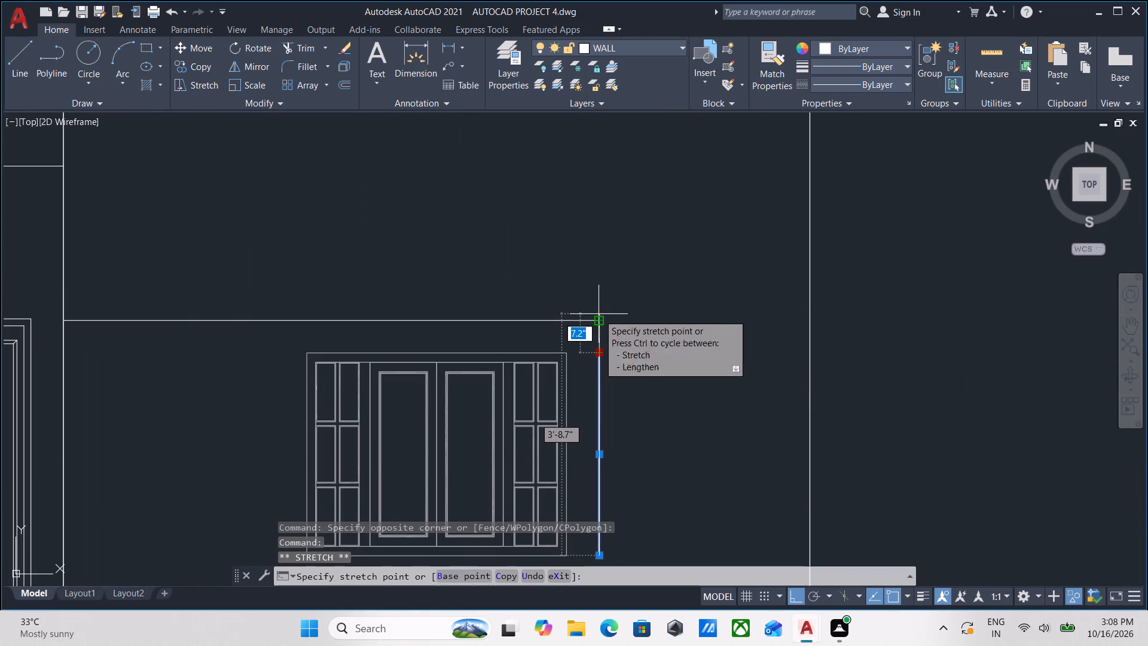
{"action": "left_click", "coordinate": [597, 322]}
{"action": "scroll", "coordinate": [597, 322], "scroll_direction": "down", "scroll_amount": 3}
{"action": "key", "text": "Escape"}
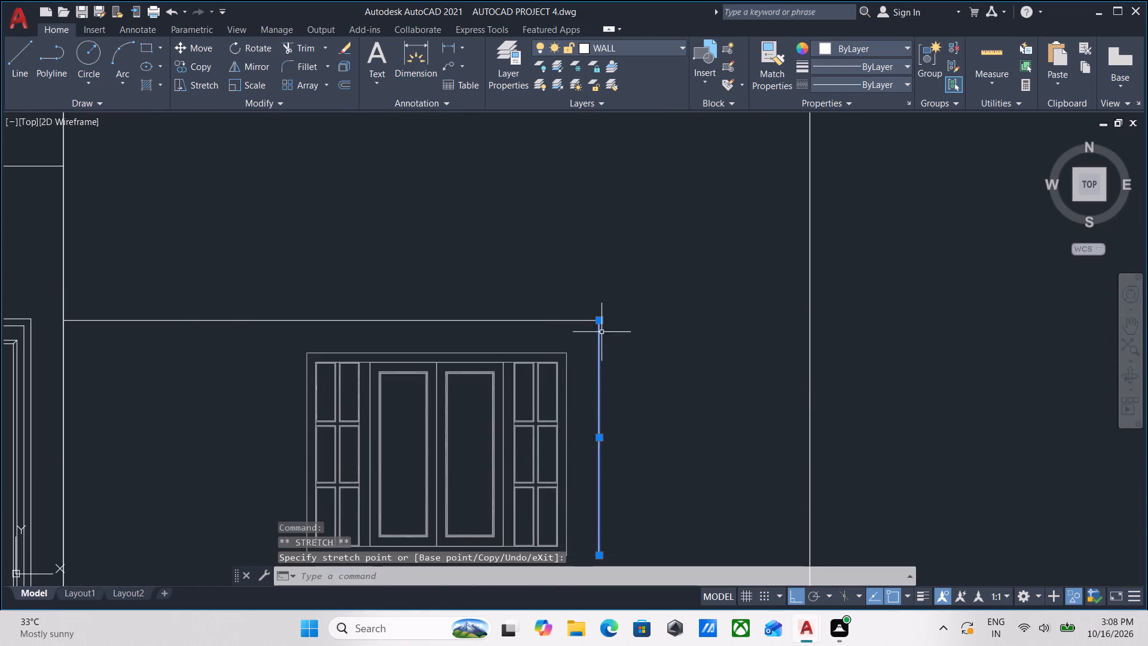
{"action": "scroll", "coordinate": [602, 332], "scroll_direction": "down", "scroll_amount": 3}
{"action": "middle_click_drag", "start_coordinate": [546, 429], "coordinate": [571, 392]}
{"action": "scroll", "coordinate": [555, 371], "scroll_direction": "up", "scroll_amount": 2}
{"action": "key", "text": "Escape"}
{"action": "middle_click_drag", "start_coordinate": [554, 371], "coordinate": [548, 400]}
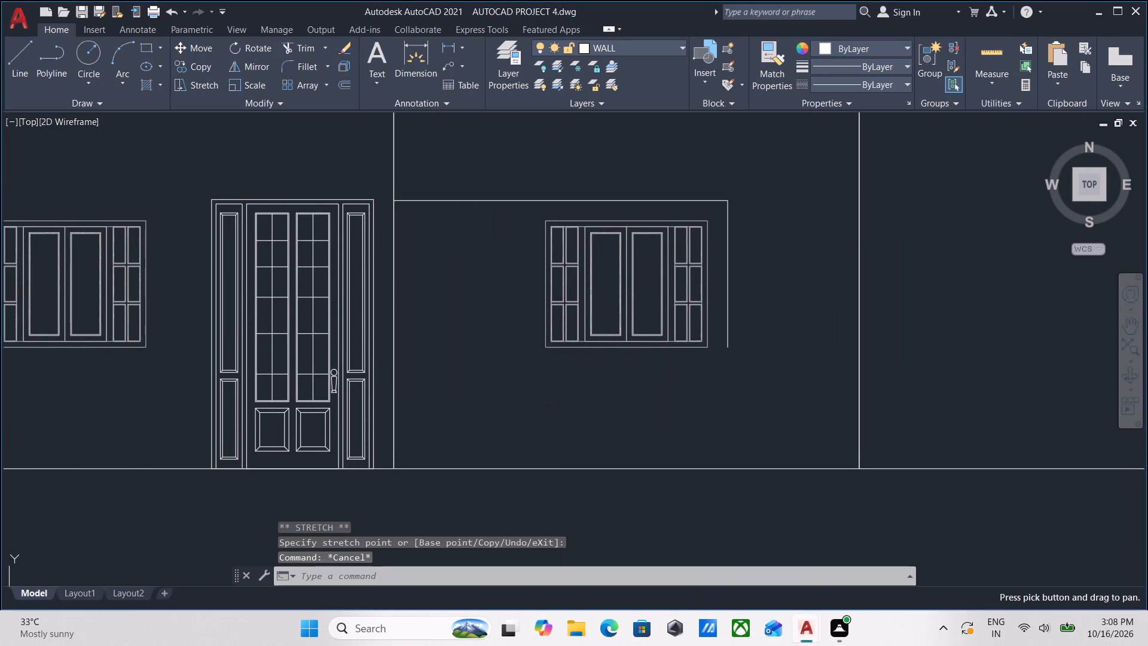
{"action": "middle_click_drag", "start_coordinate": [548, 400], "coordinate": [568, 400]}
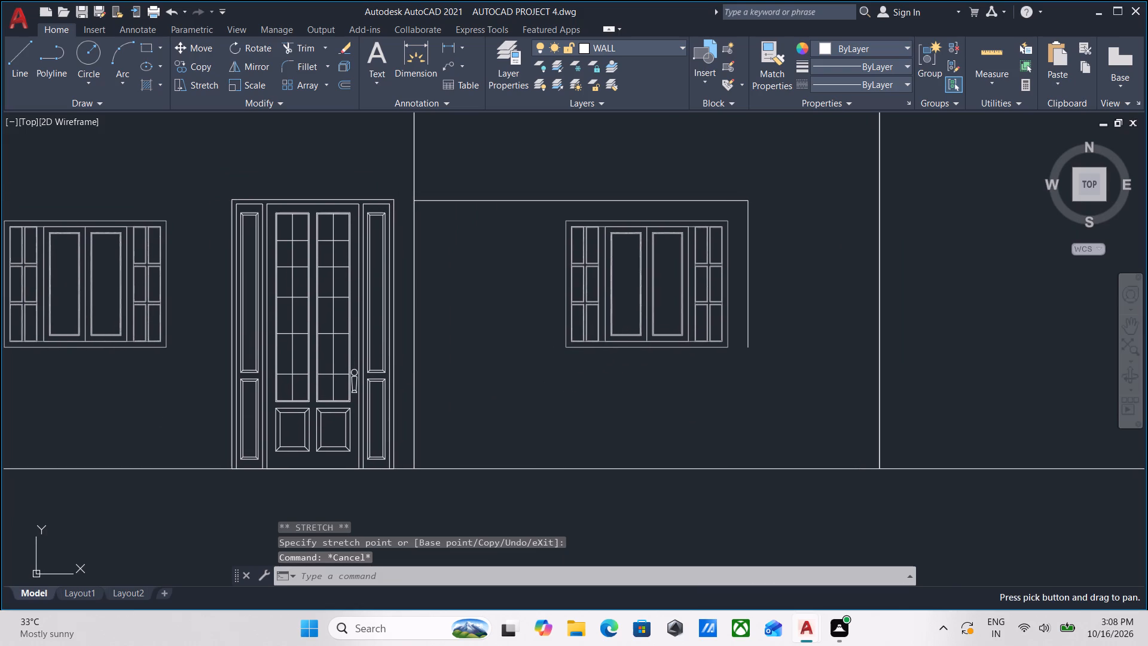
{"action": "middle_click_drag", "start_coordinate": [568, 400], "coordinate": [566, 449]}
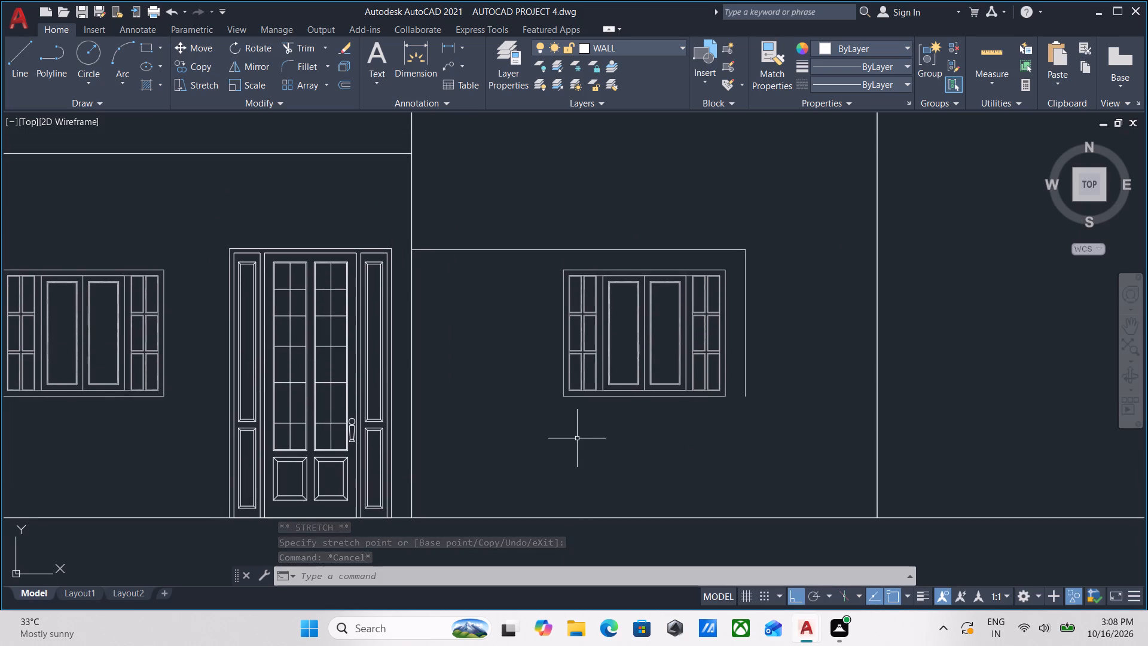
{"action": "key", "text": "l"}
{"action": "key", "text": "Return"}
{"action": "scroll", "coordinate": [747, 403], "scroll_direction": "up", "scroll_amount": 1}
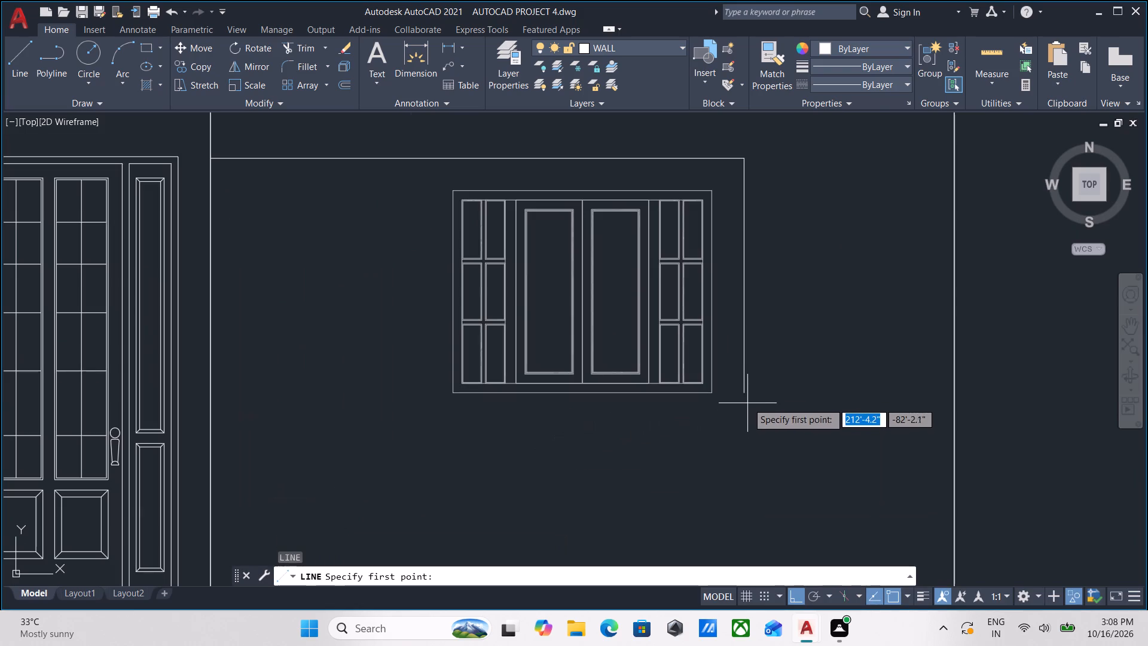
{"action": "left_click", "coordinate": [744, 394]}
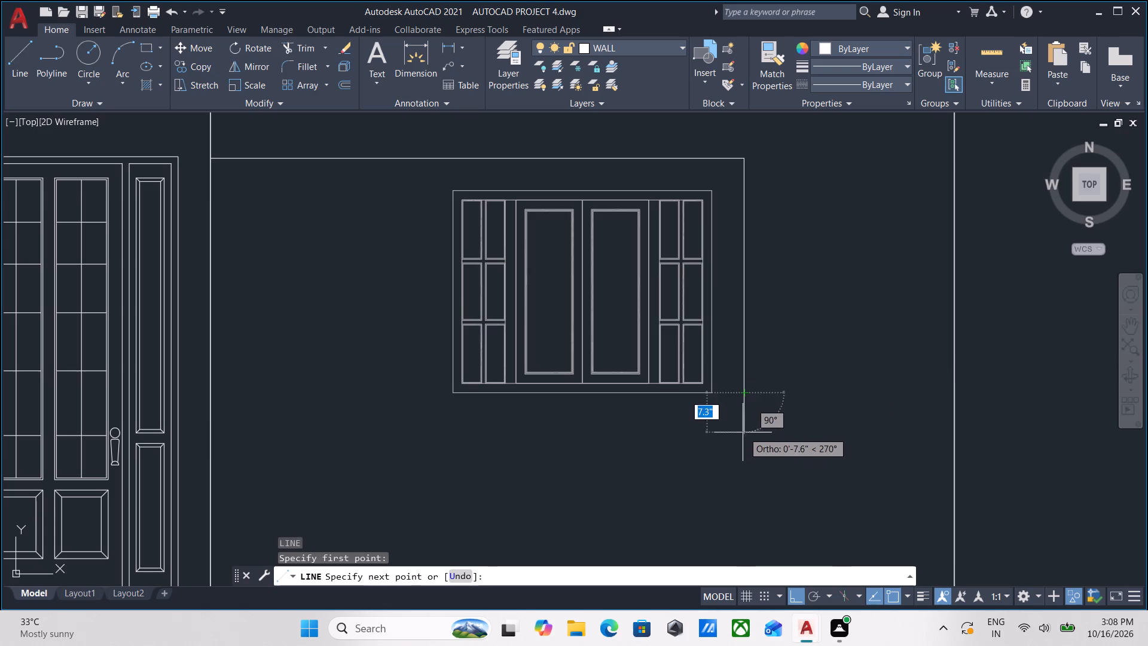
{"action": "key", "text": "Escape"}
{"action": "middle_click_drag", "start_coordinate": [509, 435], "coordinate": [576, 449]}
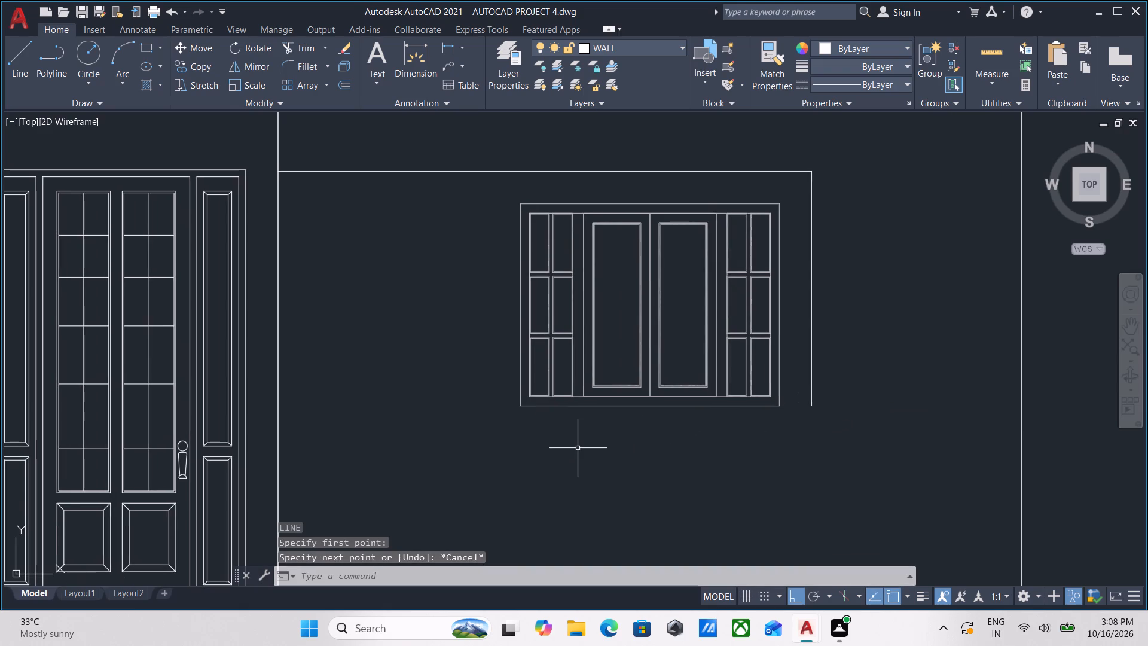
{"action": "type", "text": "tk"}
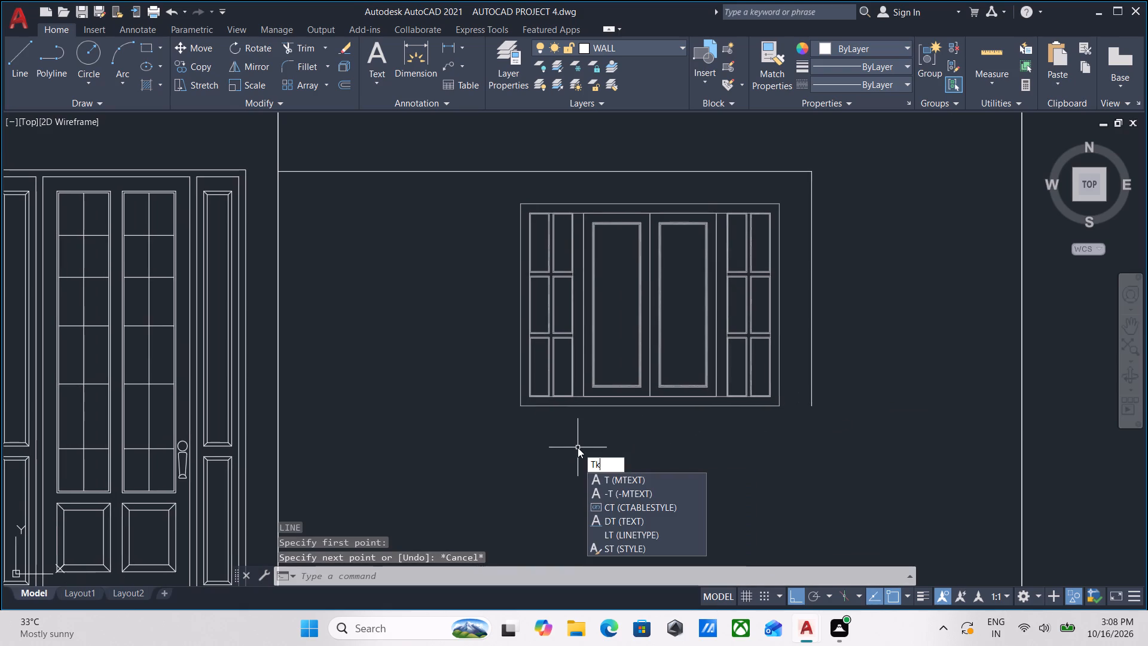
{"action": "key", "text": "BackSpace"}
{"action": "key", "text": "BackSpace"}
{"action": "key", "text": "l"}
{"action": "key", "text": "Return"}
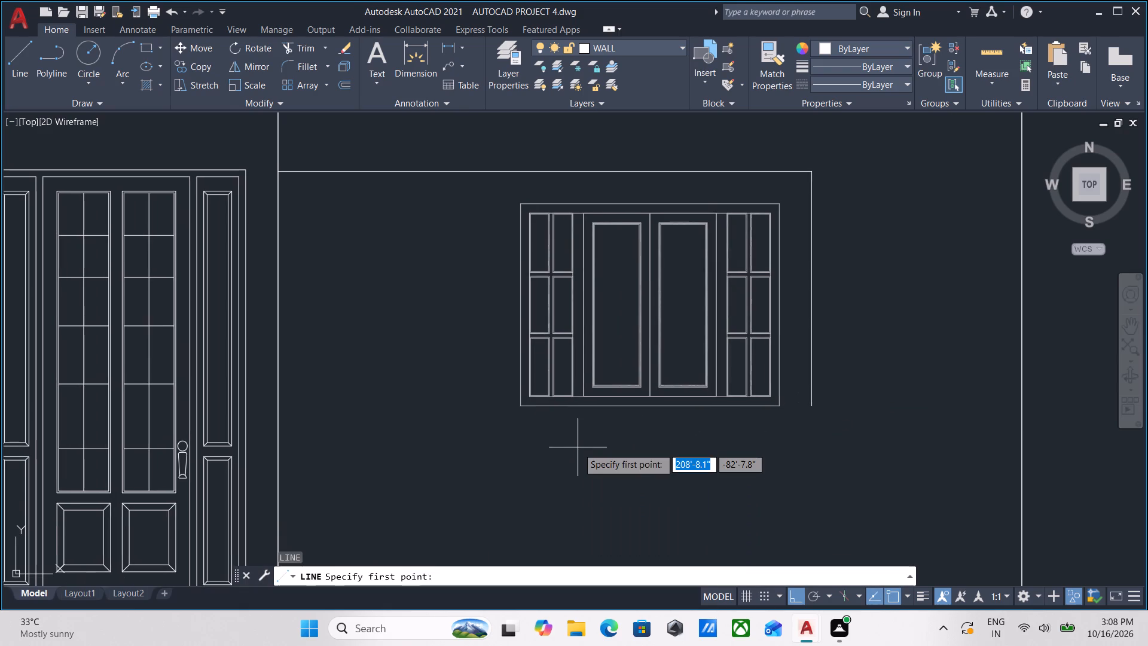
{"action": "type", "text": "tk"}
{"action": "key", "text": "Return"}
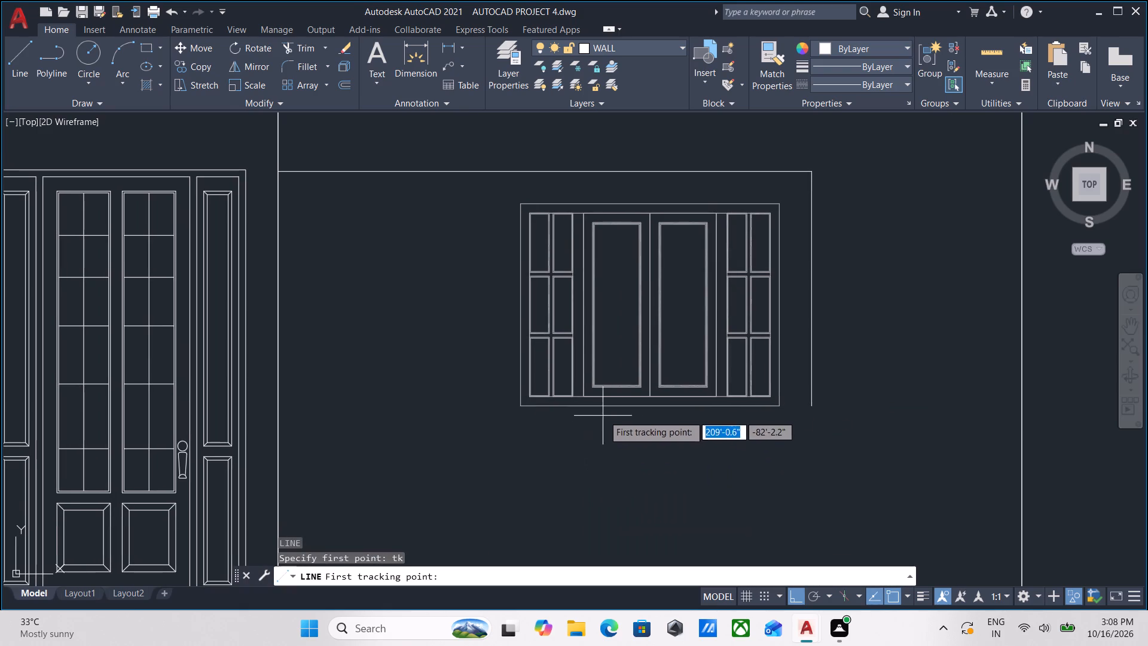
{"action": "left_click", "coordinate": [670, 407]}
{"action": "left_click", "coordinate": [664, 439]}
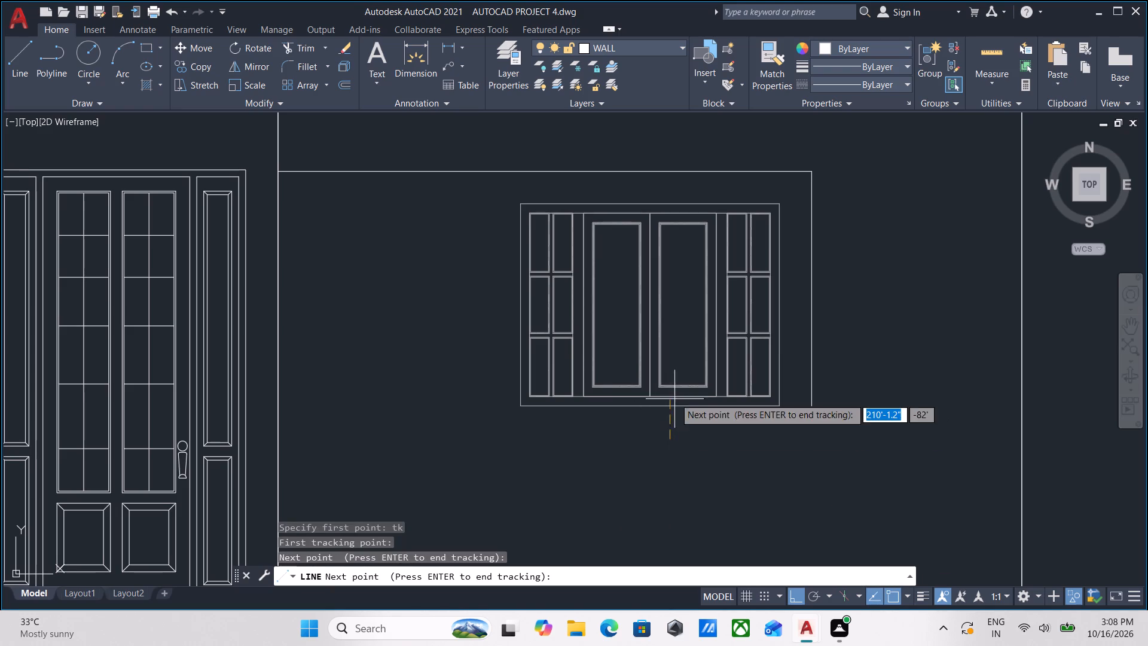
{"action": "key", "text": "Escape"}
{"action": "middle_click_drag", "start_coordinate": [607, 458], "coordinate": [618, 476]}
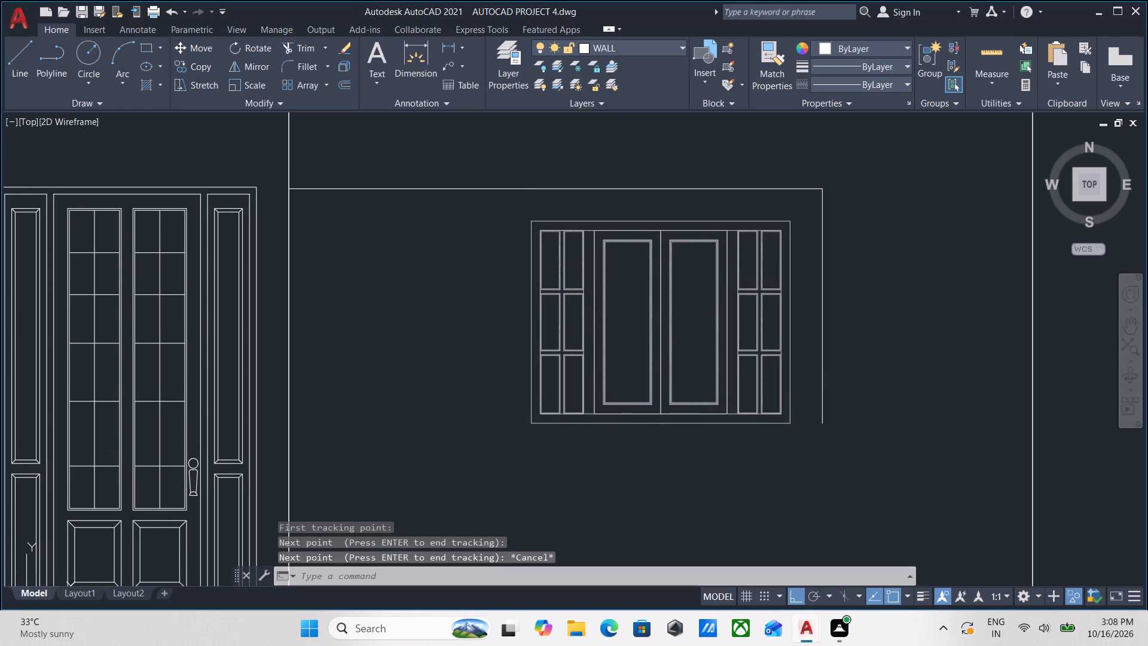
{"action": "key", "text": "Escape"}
Draw a horizontal line 6" below the ground-floor right window, from beneath its midpoint leftward to the wall line beside the entrance door.
{"action": "key", "text": "l"}
{"action": "key", "text": "Return"}
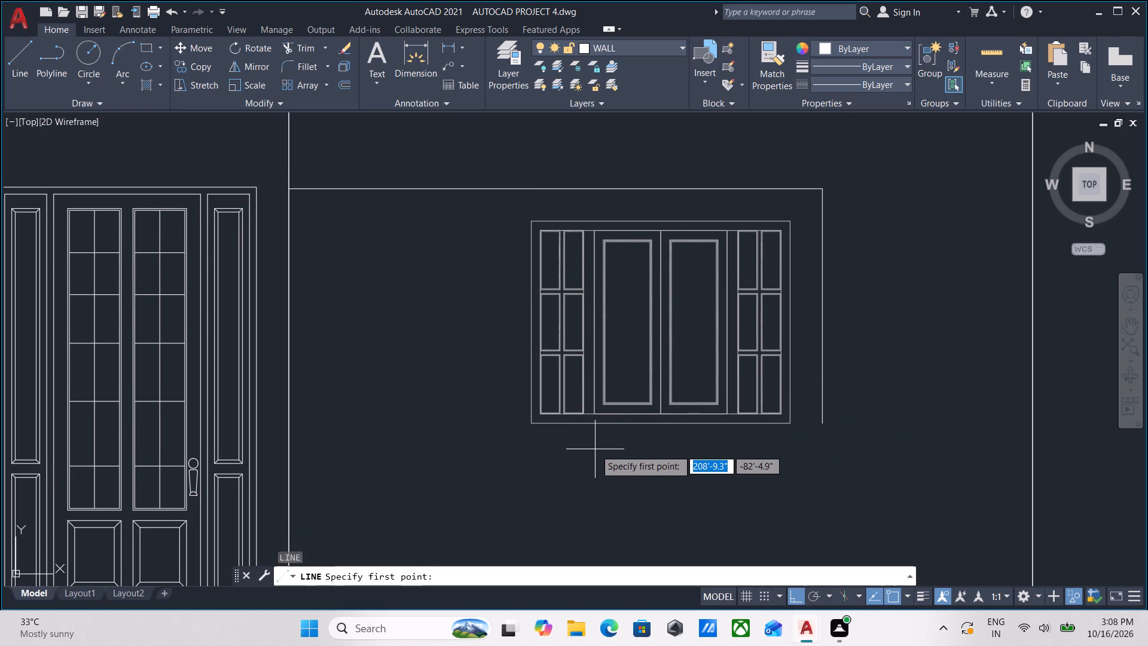
{"action": "type", "text": "tk"}
{"action": "key", "text": "Return"}
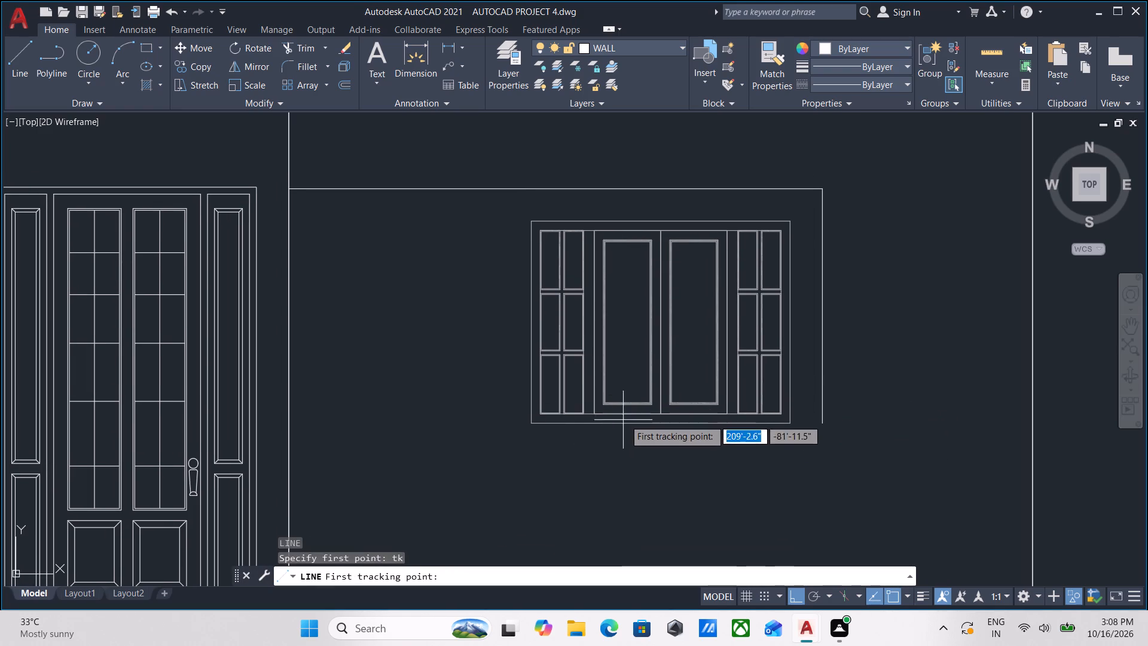
{"action": "left_click", "coordinate": [660, 423]}
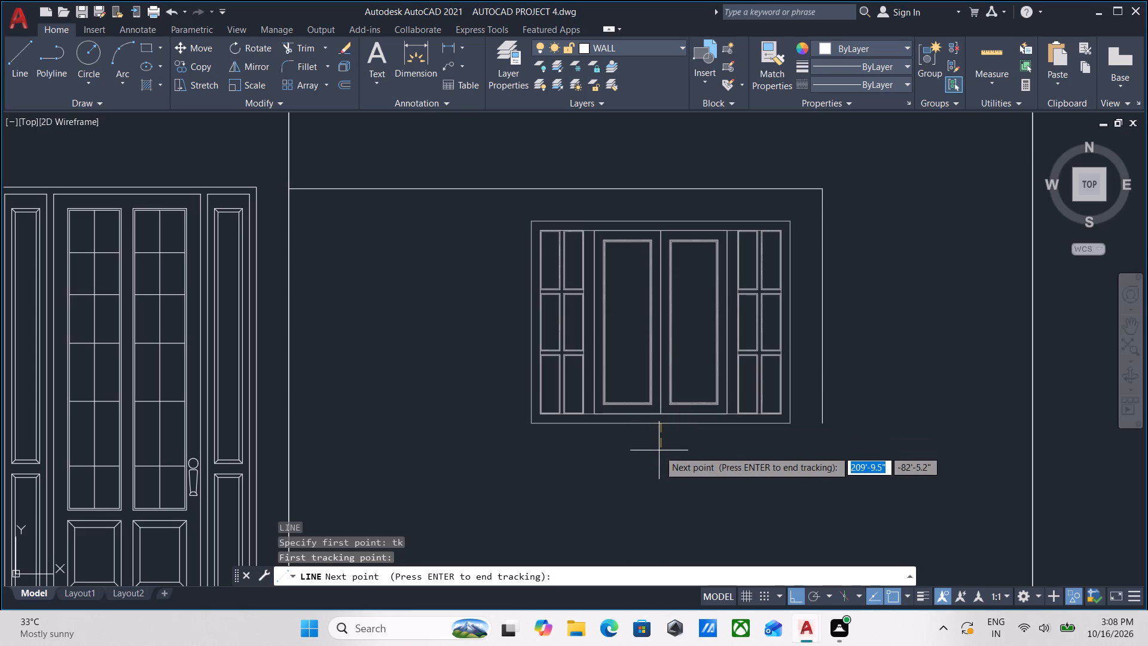
{"action": "key", "text": "6"}
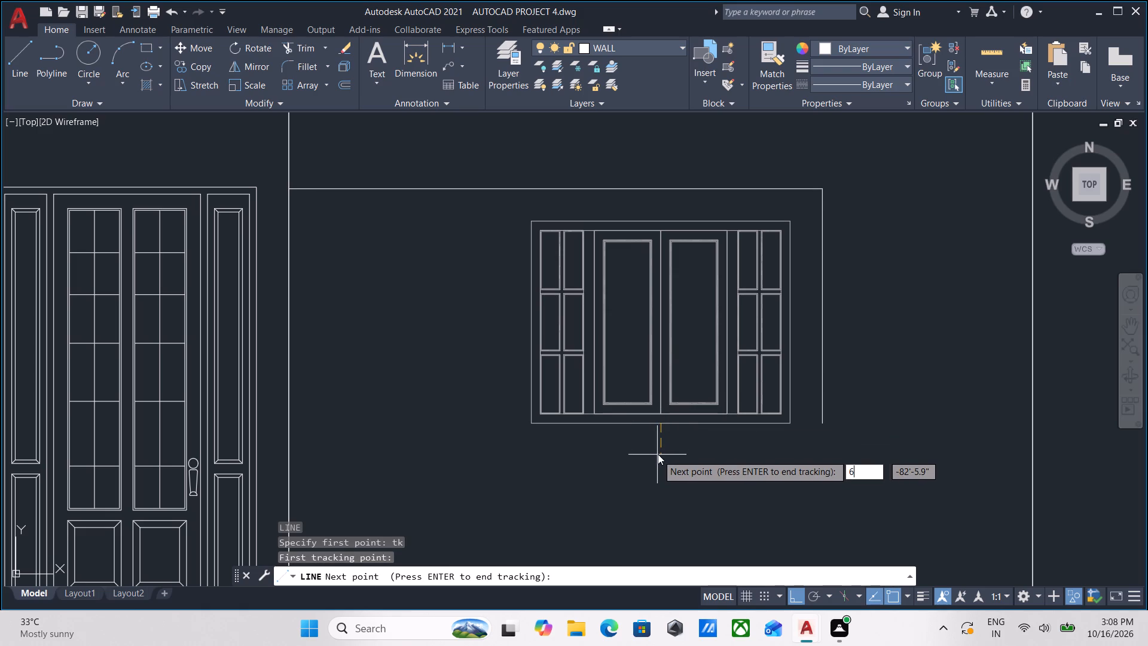
{"action": "key", "text": "shift+quotedbl"}
{"action": "key", "text": "Return"}
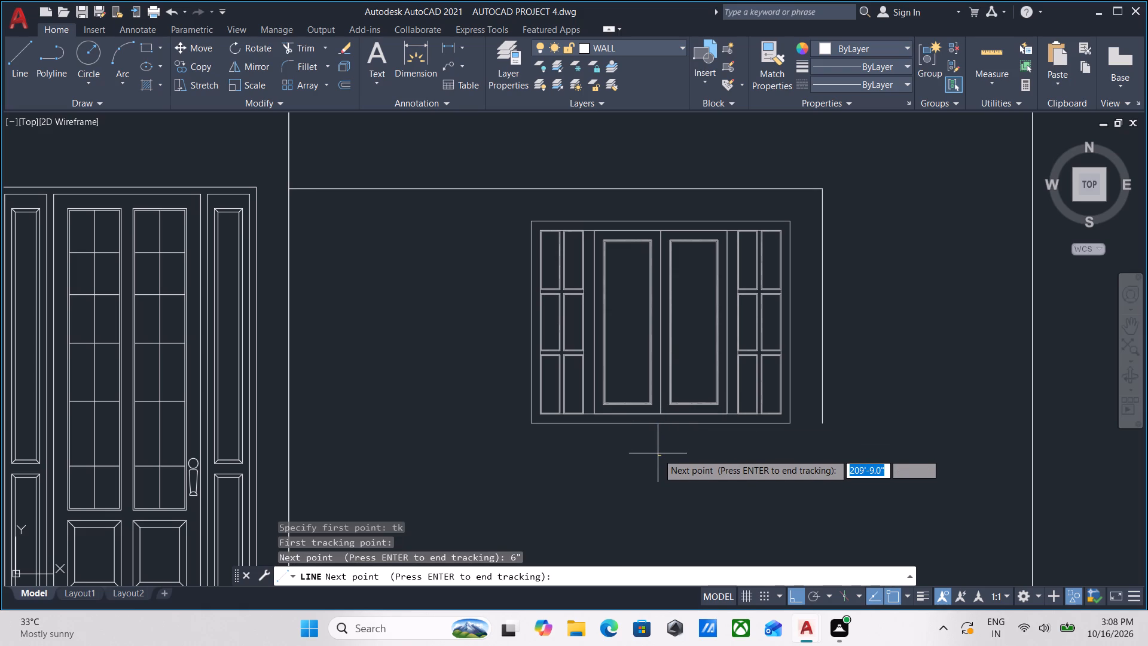
{"action": "key", "text": "Return"}
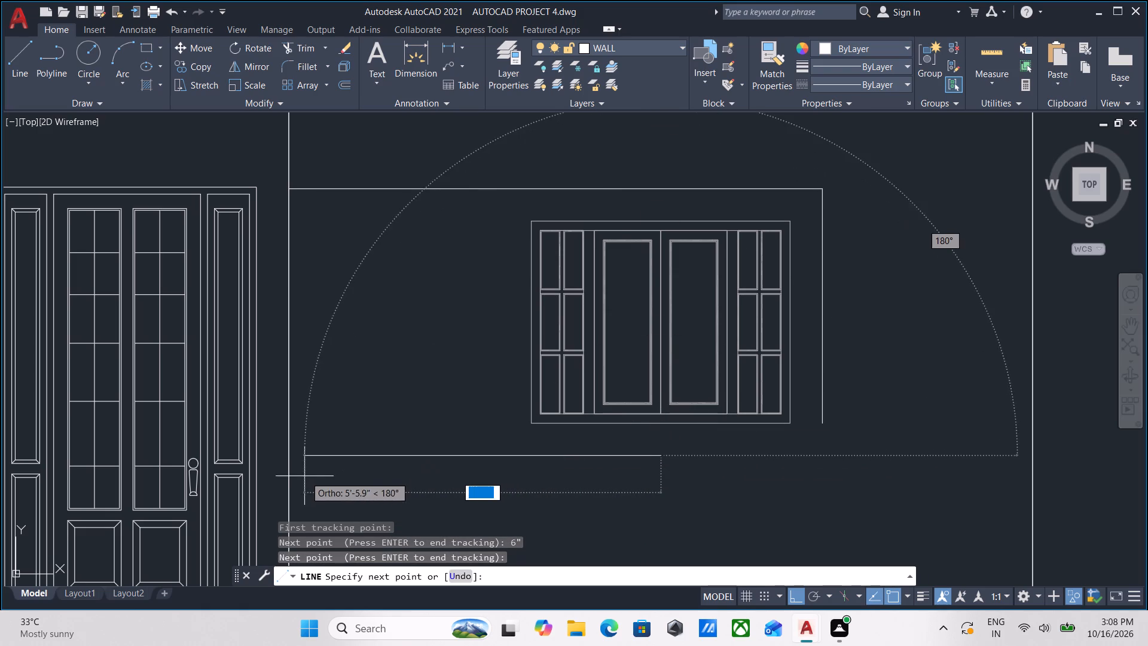
{"action": "left_click", "coordinate": [286, 458]}
{"action": "key", "text": "Escape"}
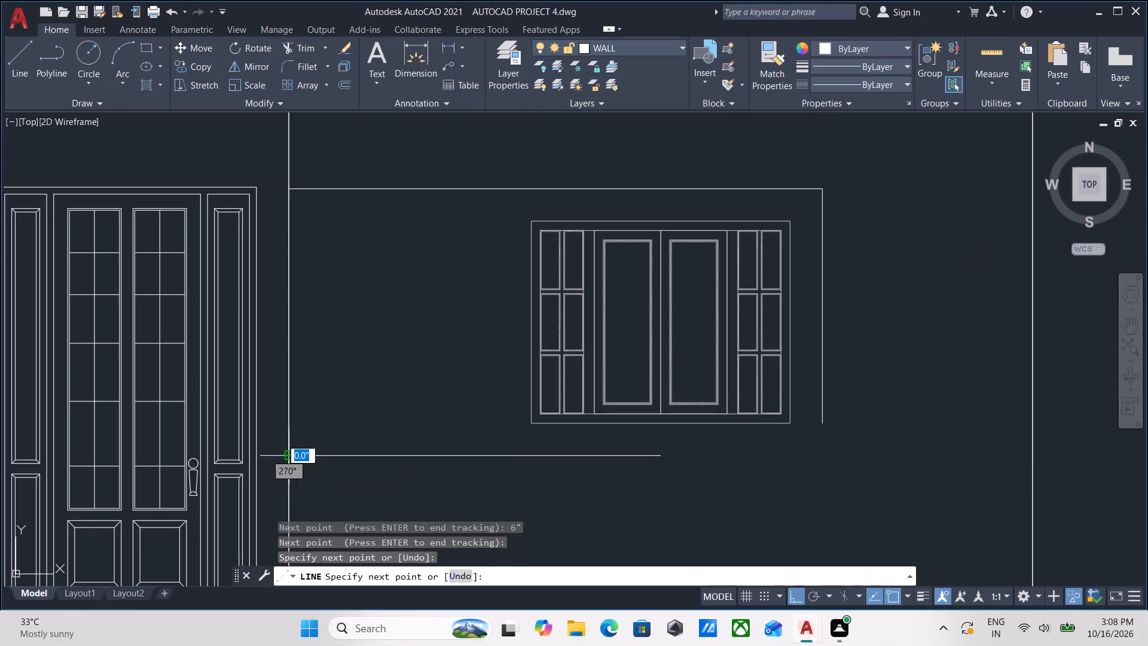
Stretch the new line's right end about 2'-6" rightward to align with the vertical line beside the window.
{"action": "left_click_drag", "start_coordinate": [497, 484], "coordinate": [481, 463]}
{"action": "left_click", "coordinate": [450, 431]}
{"action": "left_click", "coordinate": [658, 457]}
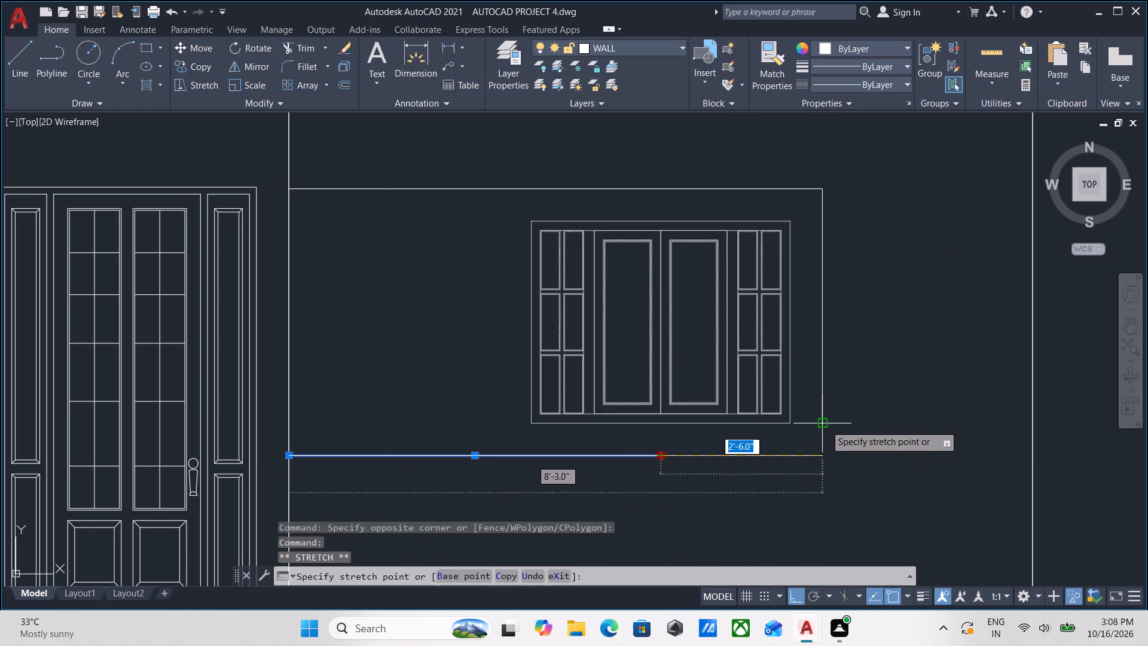
{"action": "left_click", "coordinate": [823, 453]}
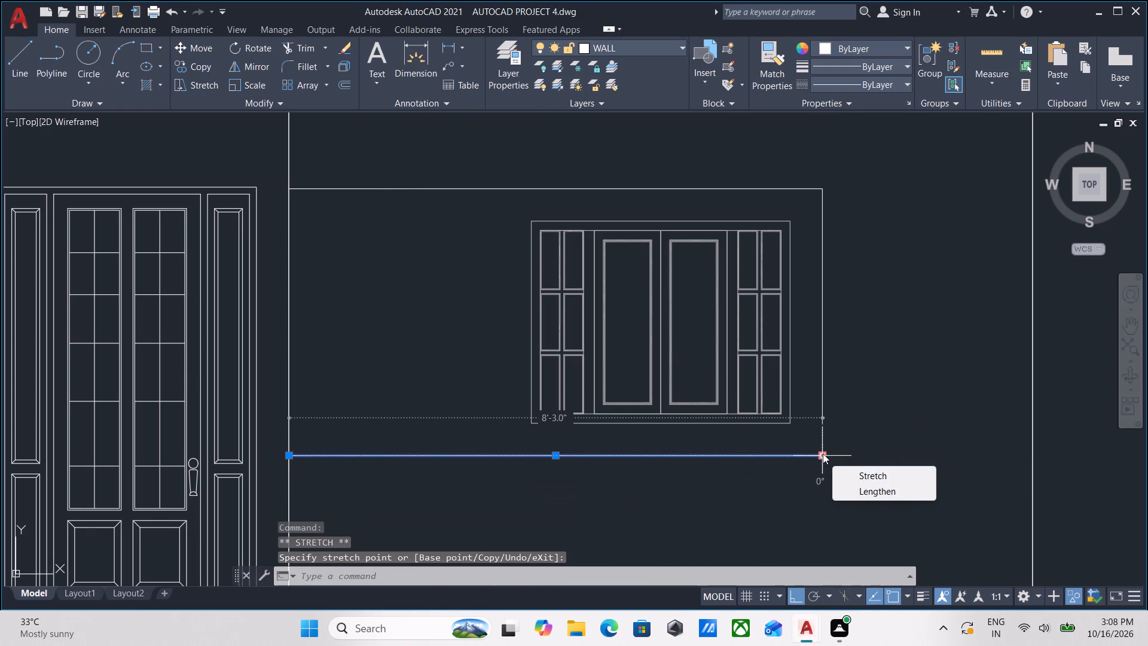
{"action": "key", "text": "Escape"}
{"action": "scroll", "coordinate": [840, 435], "scroll_direction": "down", "scroll_amount": 1}
{"action": "key", "text": "Escape"}
Stretch the vertical line beside the ground-floor right window down to the end of the horizontal line below the window.
{"action": "left_click_drag", "start_coordinate": [841, 429], "coordinate": [830, 420]}
{"action": "left_click", "coordinate": [817, 411]}
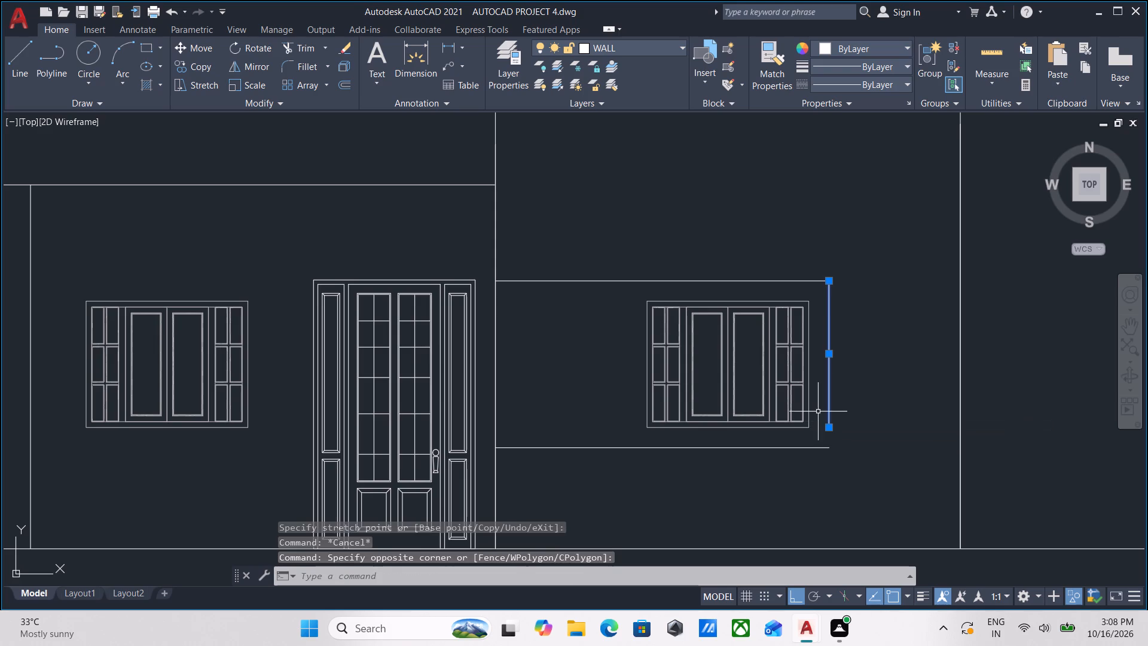
{"action": "scroll", "coordinate": [828, 426], "scroll_direction": "up", "scroll_amount": 1}
{"action": "left_click", "coordinate": [828, 426]}
{"action": "left_click", "coordinate": [830, 461]}
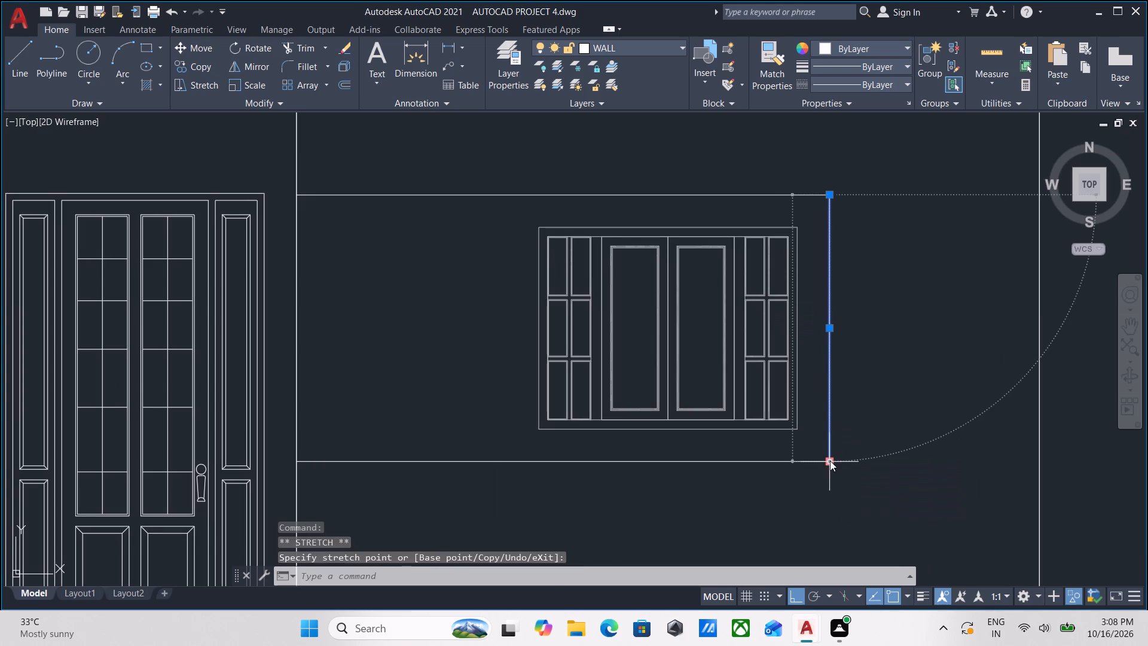
{"action": "key", "text": "Escape"}
{"action": "key", "text": "Escape"}
Examine the elevation from the ground floor up to the roof for lines that still need trimming.
{"action": "scroll", "coordinate": [830, 461], "scroll_direction": "down", "scroll_amount": 4}
{"action": "scroll", "coordinate": [755, 456], "scroll_direction": "down", "scroll_amount": 1}
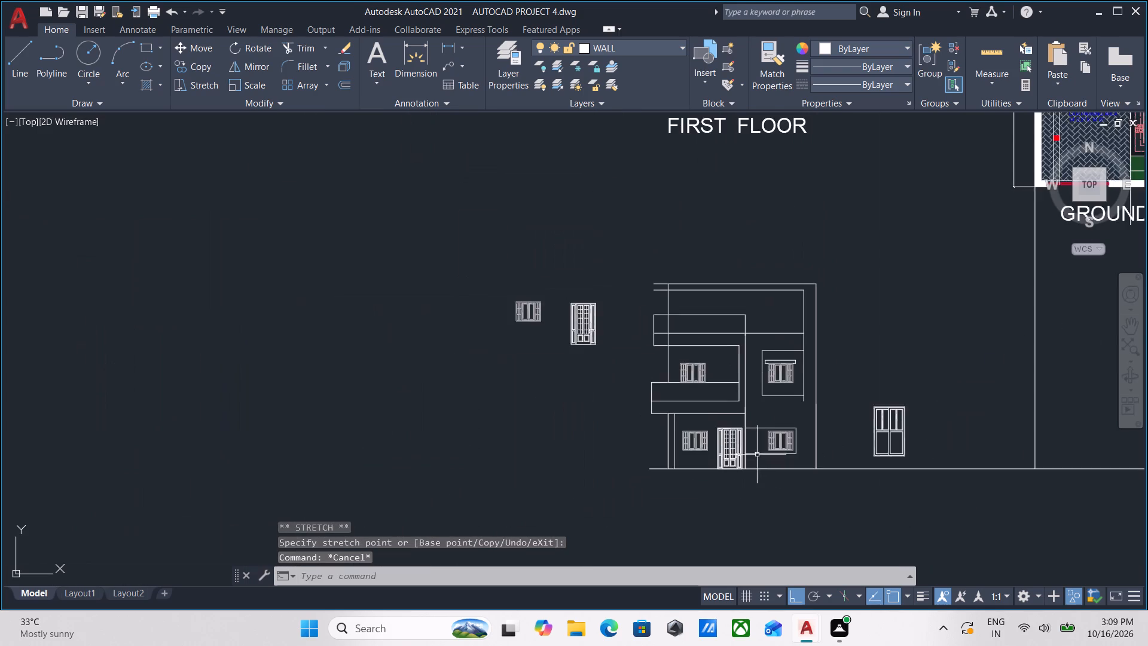
{"action": "middle_click_drag", "start_coordinate": [758, 447], "coordinate": [727, 419]}
{"action": "scroll", "coordinate": [691, 431], "scroll_direction": "up", "scroll_amount": 2}
{"action": "middle_click_drag", "start_coordinate": [734, 436], "coordinate": [611, 460]}
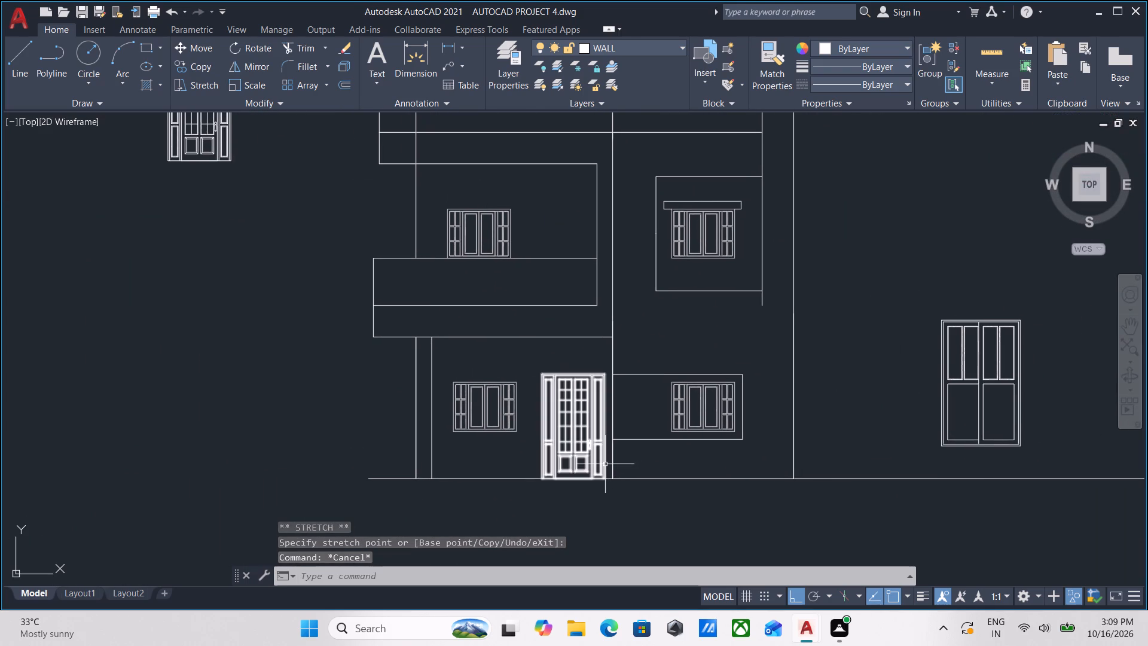
{"action": "scroll", "coordinate": [545, 464], "scroll_direction": "down", "scroll_amount": 1}
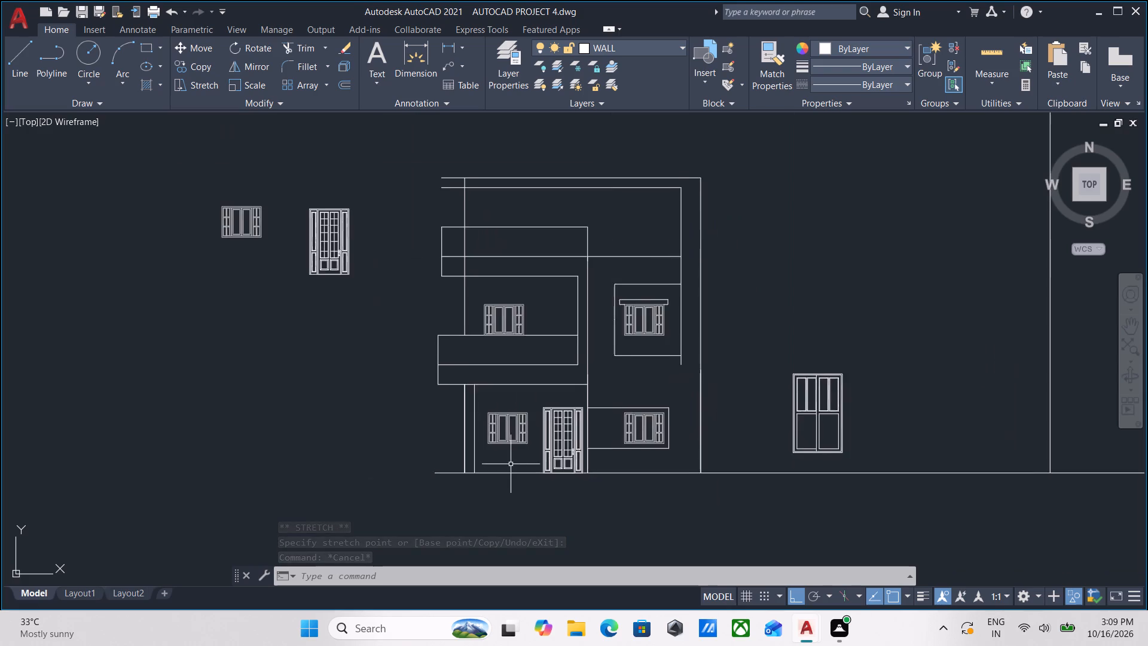
{"action": "middle_click_drag", "start_coordinate": [511, 463], "coordinate": [525, 438]}
{"action": "middle_click_drag", "start_coordinate": [510, 444], "coordinate": [493, 524]}
{"action": "middle_click_drag", "start_coordinate": [486, 425], "coordinate": [431, 475]}
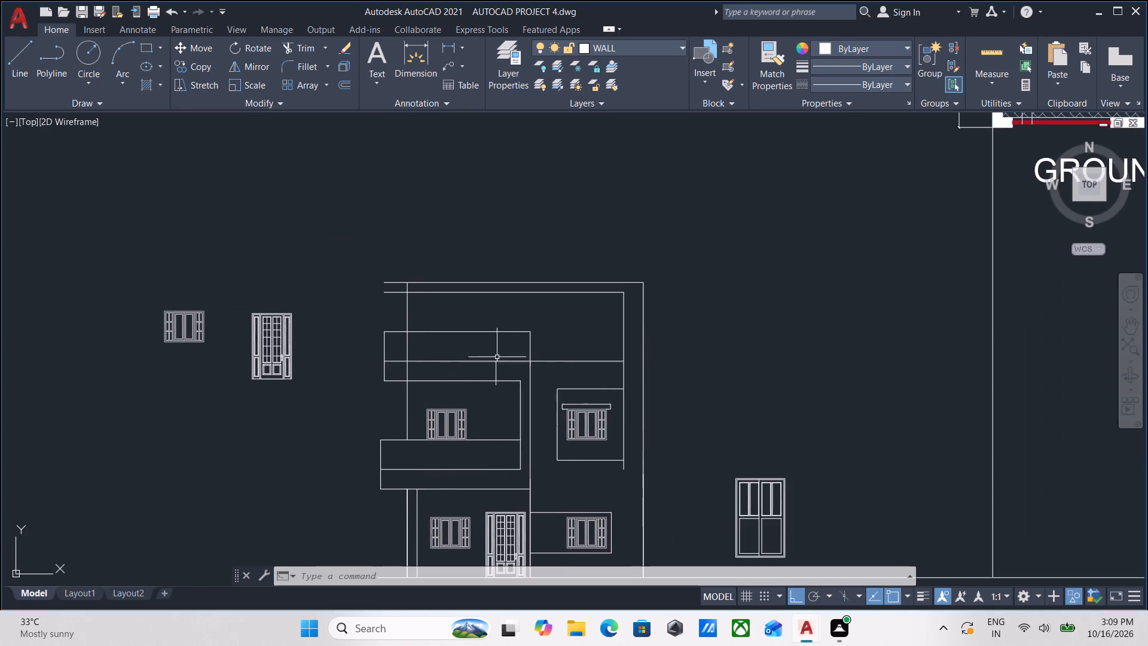
{"action": "scroll", "coordinate": [474, 354], "scroll_direction": "up", "scroll_amount": 1}
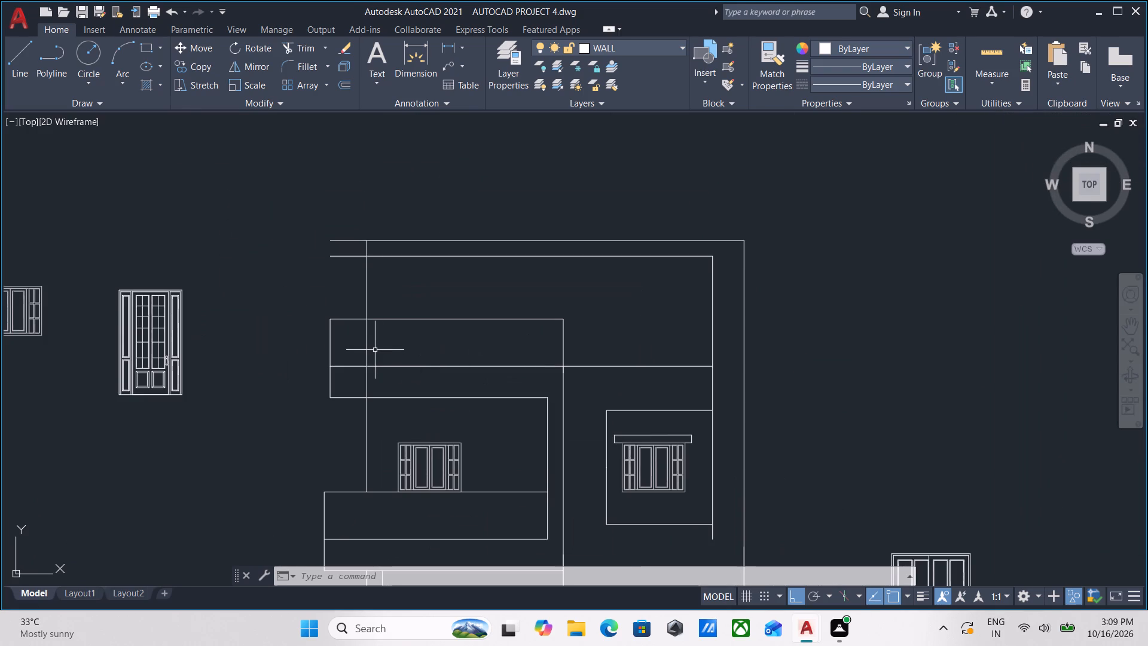
{"action": "middle_click_drag", "start_coordinate": [386, 343], "coordinate": [388, 361]}
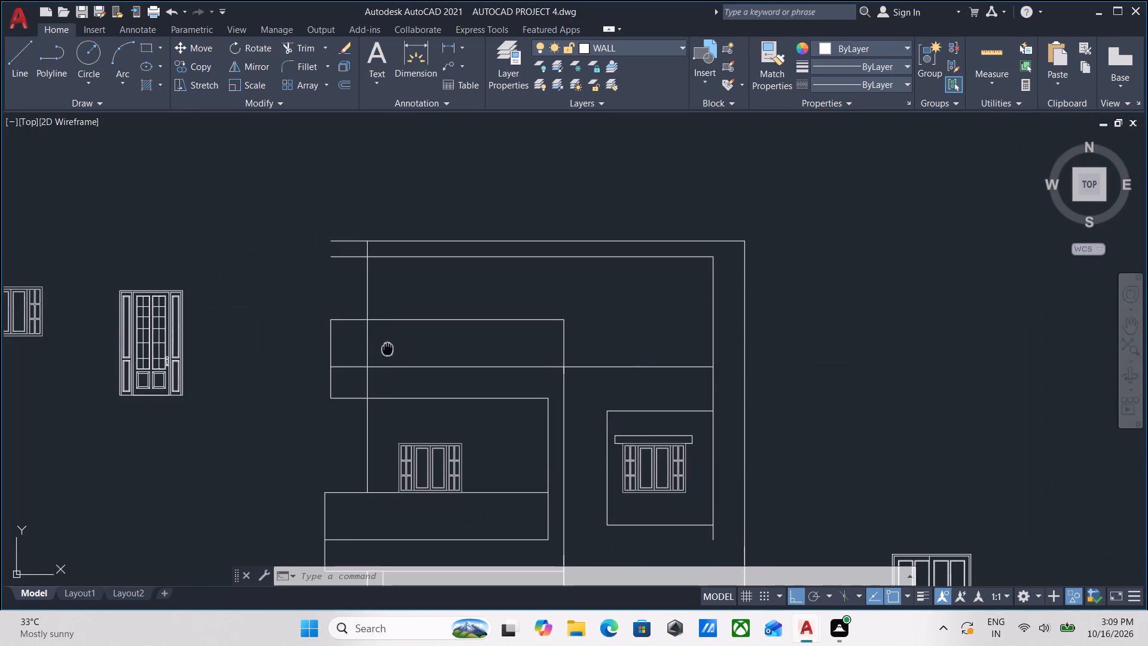
{"action": "middle_click_drag", "start_coordinate": [388, 361], "coordinate": [383, 402]}
{"action": "scroll", "coordinate": [369, 335], "scroll_direction": "up", "scroll_amount": 1}
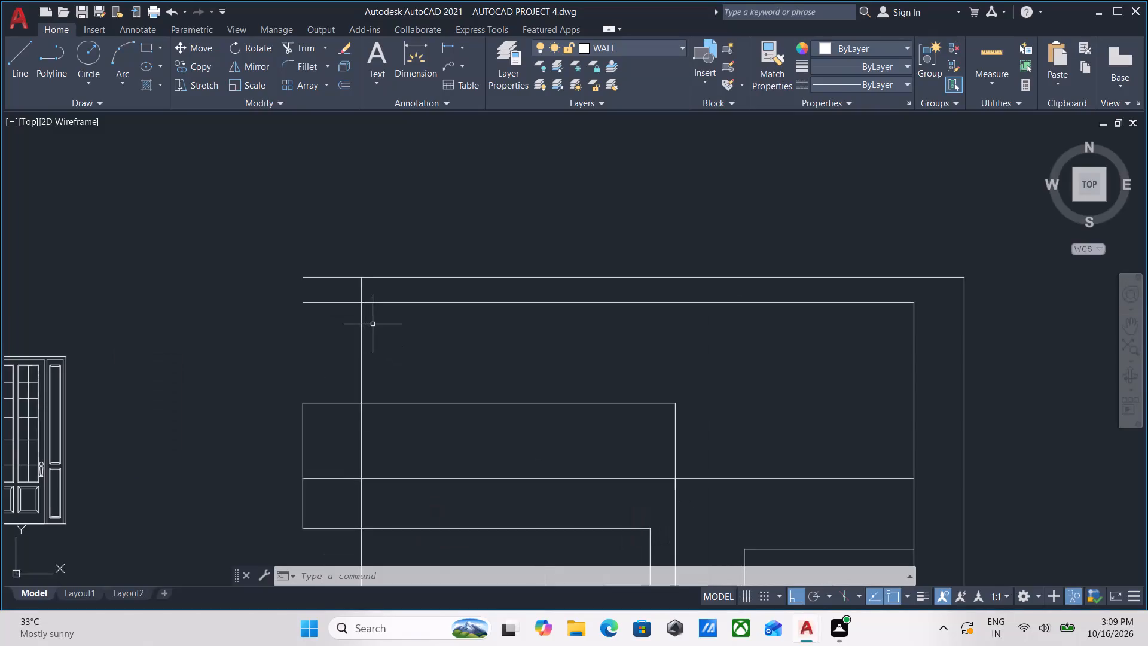
{"action": "middle_click_drag", "start_coordinate": [373, 324], "coordinate": [378, 359]}
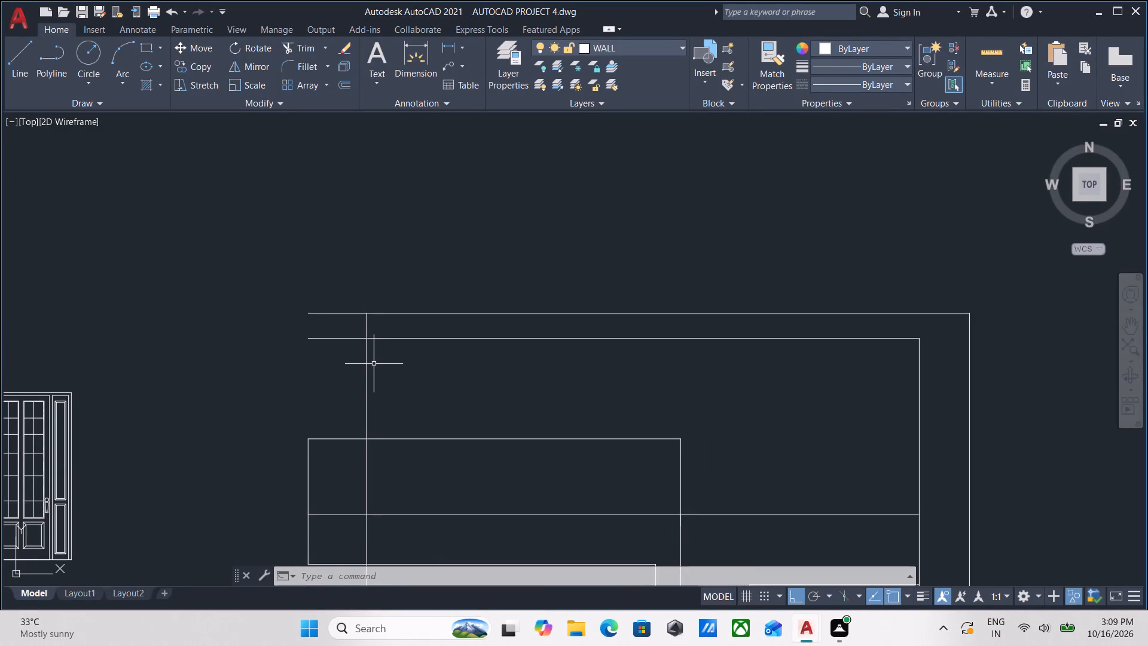
{"action": "scroll", "coordinate": [373, 378], "scroll_direction": "down", "scroll_amount": 1}
{"action": "middle_click_drag", "start_coordinate": [373, 374], "coordinate": [383, 317]}
{"action": "scroll", "coordinate": [428, 430], "scroll_direction": "up", "scroll_amount": 1}
{"action": "scroll", "coordinate": [428, 424], "scroll_direction": "down", "scroll_amount": 1}
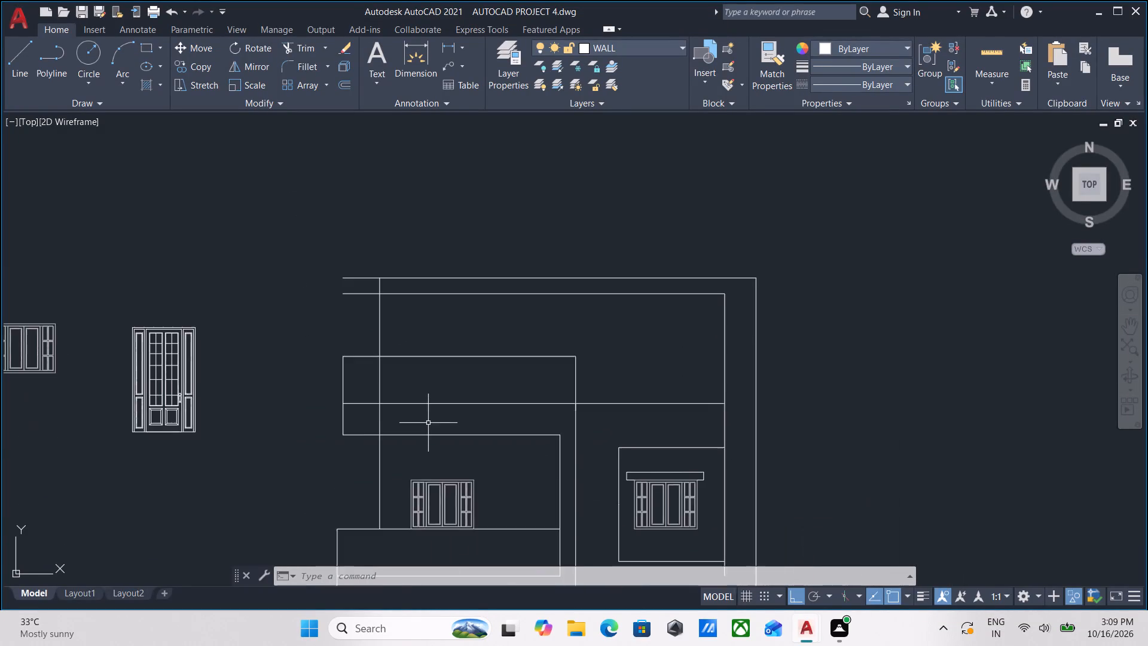
{"action": "middle_click_drag", "start_coordinate": [428, 423], "coordinate": [453, 392]}
{"action": "scroll", "coordinate": [419, 390], "scroll_direction": "up", "scroll_amount": 1}
{"action": "middle_click_drag", "start_coordinate": [420, 389], "coordinate": [464, 394]}
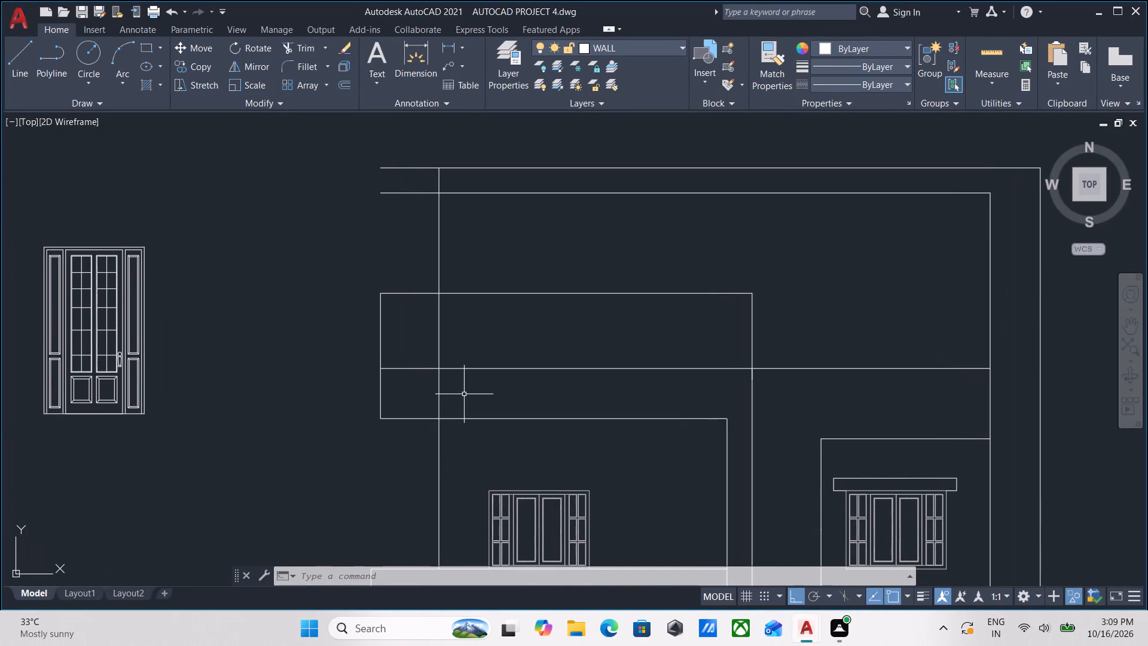
Trim away the piece of the left vertical wall line that crosses the lower strip of the upper slab band.
{"action": "type", "text": "tr"}
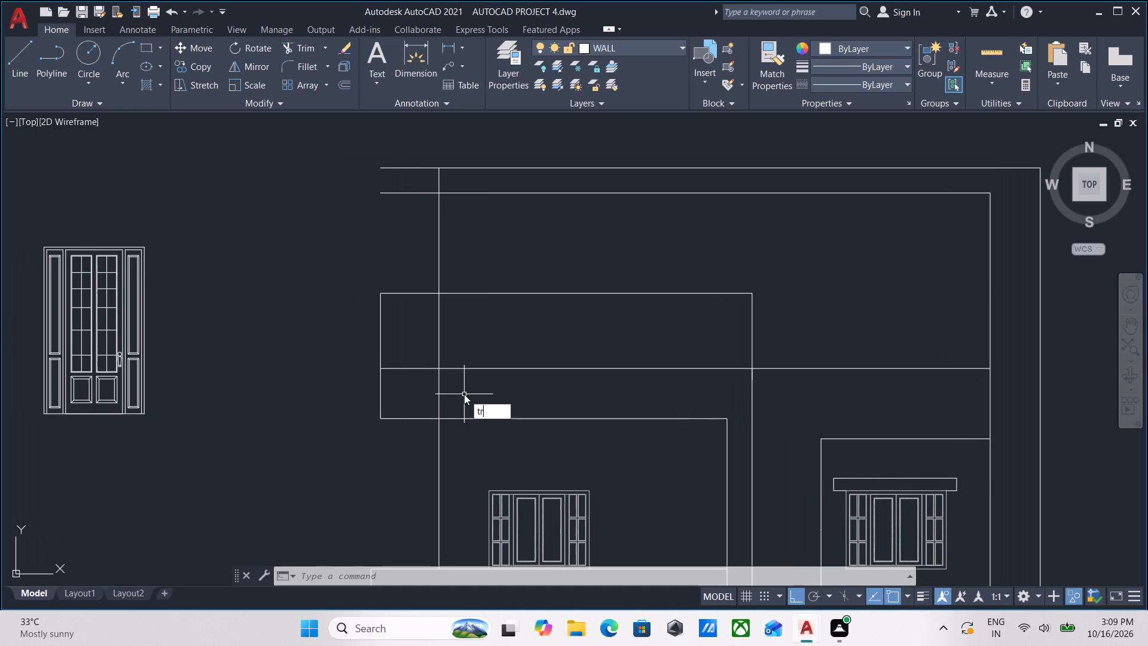
{"action": "key", "text": "Return"}
{"action": "left_click", "coordinate": [464, 394]}
{"action": "left_click", "coordinate": [420, 397]}
Examine the whole elevation around the slab band, balcony and roof lines for remaining overlaps.
{"action": "scroll", "coordinate": [451, 392], "scroll_direction": "down", "scroll_amount": 2}
{"action": "middle_click_drag", "start_coordinate": [461, 386], "coordinate": [478, 367]}
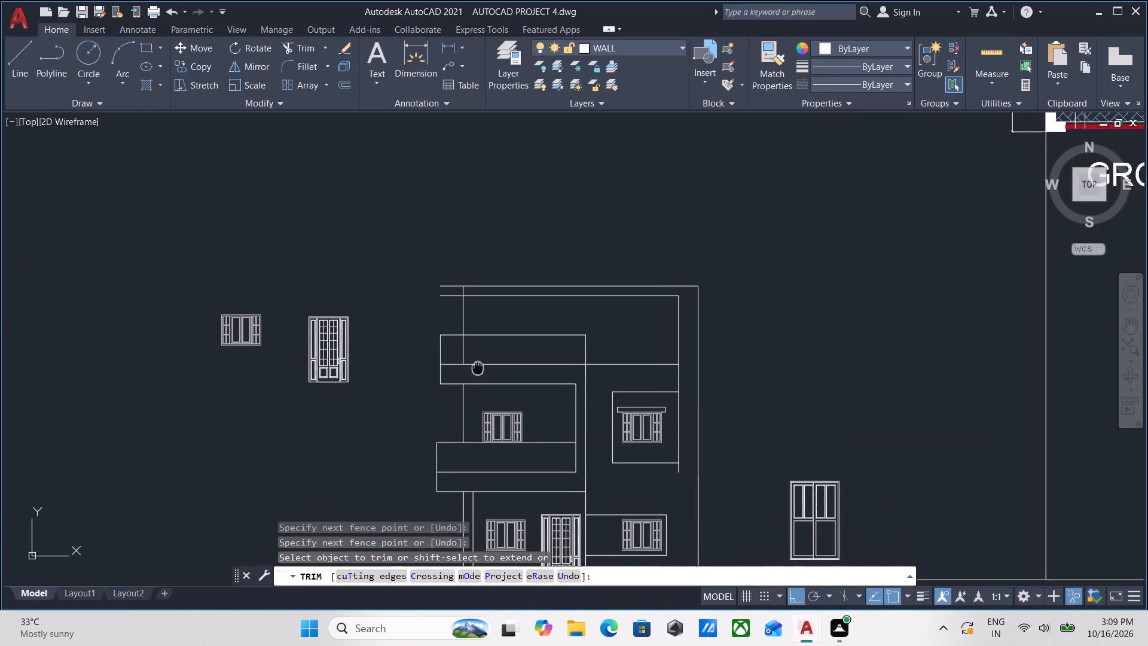
{"action": "middle_click_drag", "start_coordinate": [478, 367], "coordinate": [481, 365]}
{"action": "scroll", "coordinate": [575, 469], "scroll_direction": "up", "scroll_amount": 1}
{"action": "middle_click_drag", "start_coordinate": [543, 388], "coordinate": [549, 455]}
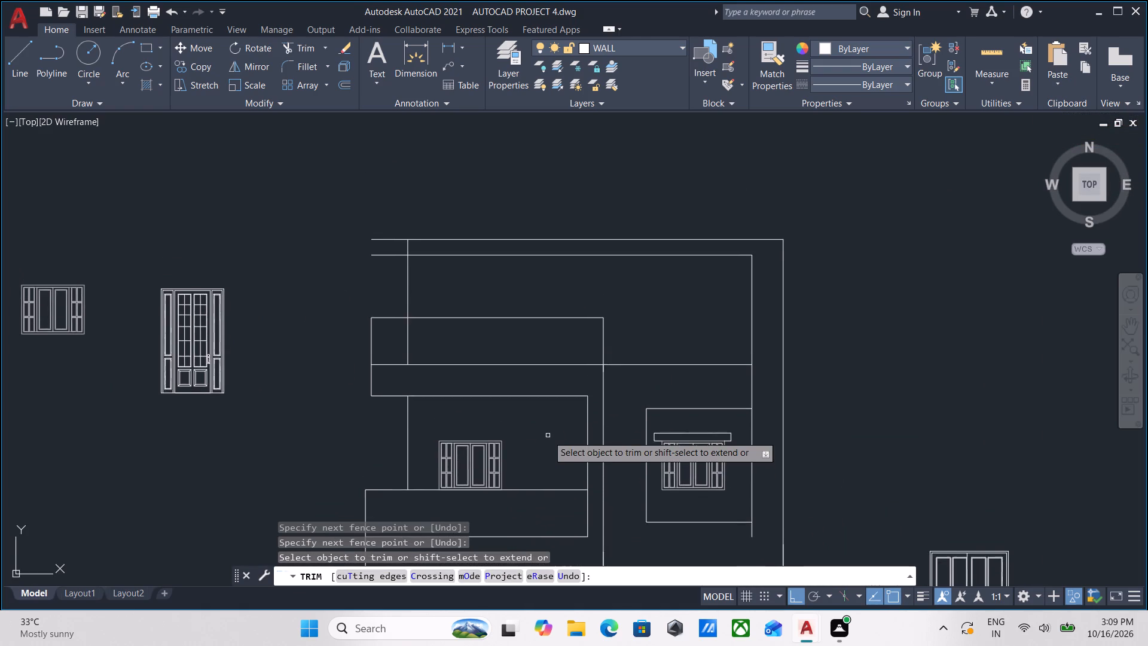
{"action": "middle_click_drag", "start_coordinate": [548, 435], "coordinate": [548, 471]}
{"action": "scroll", "coordinate": [560, 444], "scroll_direction": "down", "scroll_amount": 1}
{"action": "middle_click_drag", "start_coordinate": [560, 444], "coordinate": [568, 413]}
{"action": "middle_click_drag", "start_coordinate": [564, 447], "coordinate": [573, 412]}
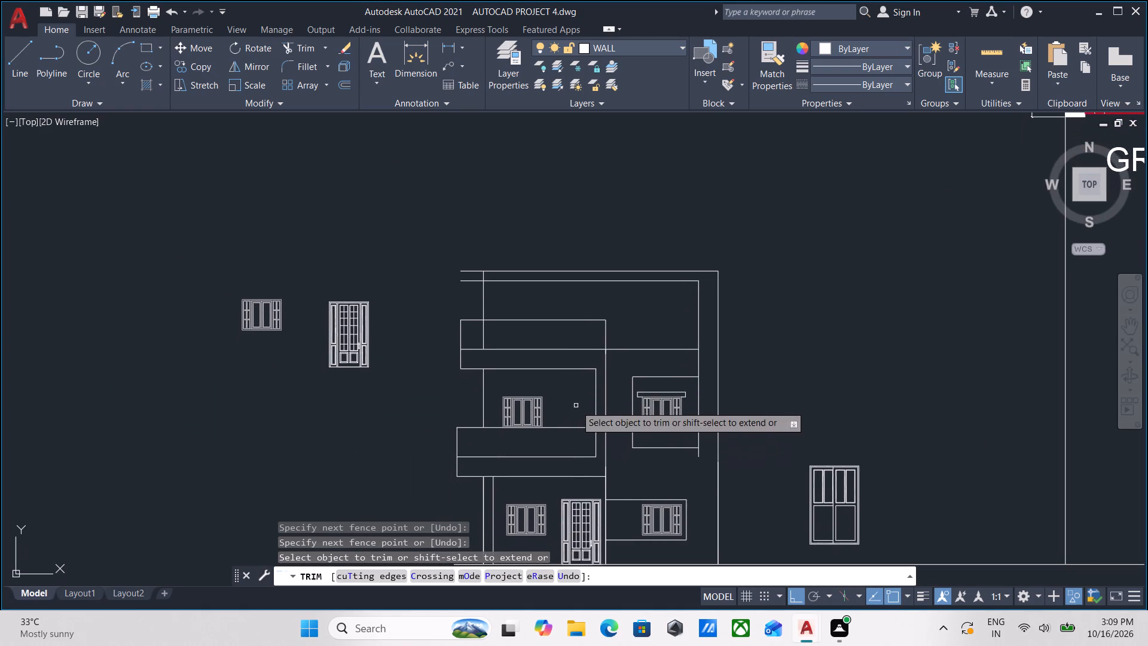
{"action": "middle_click_drag", "start_coordinate": [582, 371], "coordinate": [590, 383]}
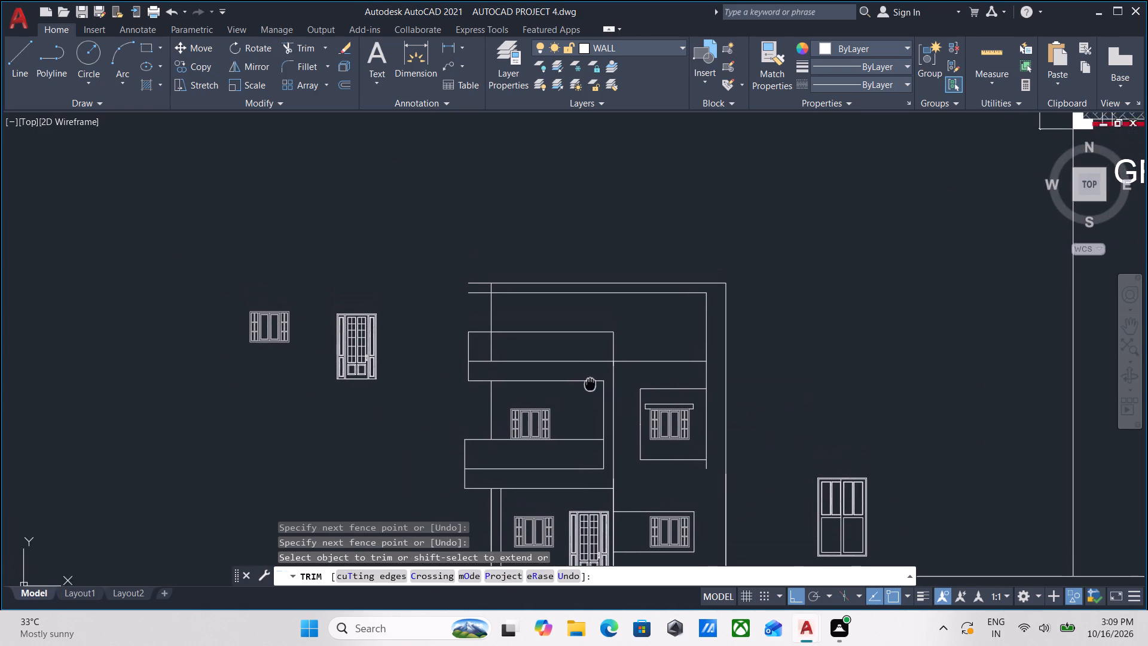
{"action": "middle_click_drag", "start_coordinate": [590, 383], "coordinate": [593, 341]}
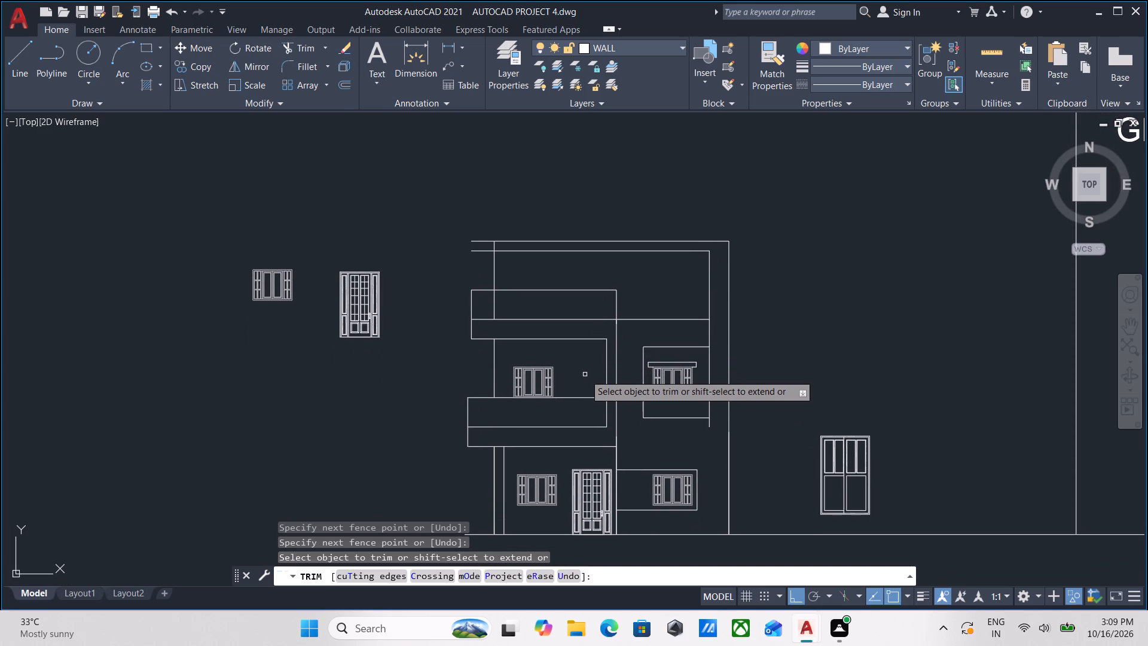
{"action": "middle_click_drag", "start_coordinate": [557, 367], "coordinate": [562, 426]}
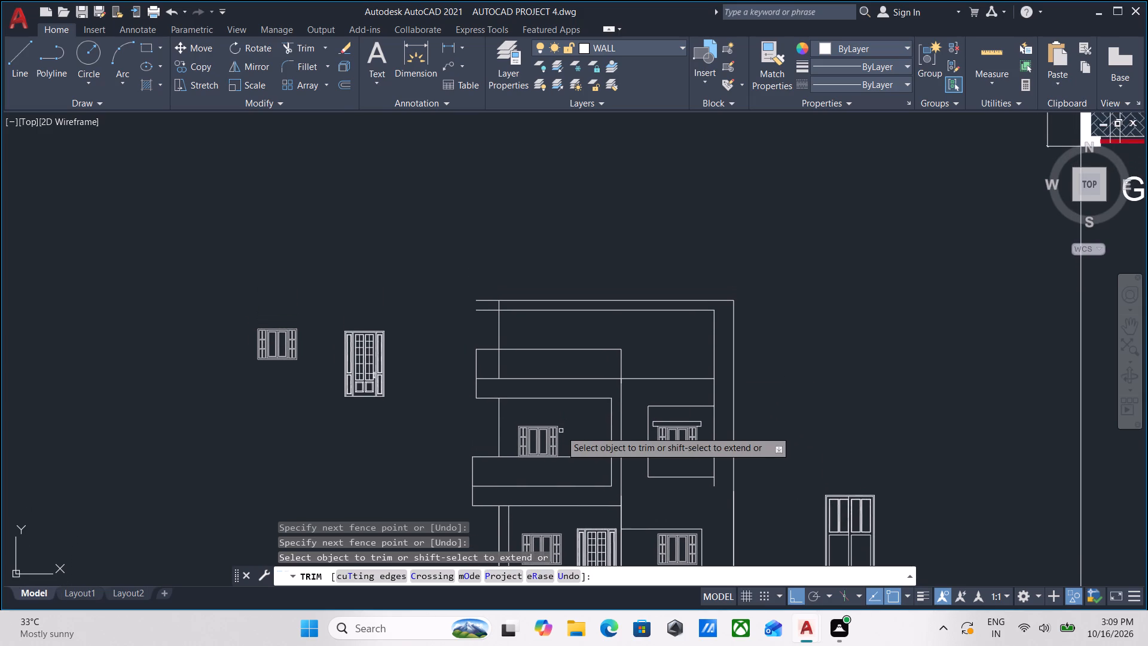
{"action": "key", "text": "Escape"}
Trim the overhanging left ends of the two top roof lines back to the left vertical wall line.
{"action": "scroll", "coordinate": [520, 324], "scroll_direction": "up", "scroll_amount": 1}
{"action": "middle_click_drag", "start_coordinate": [497, 333], "coordinate": [500, 386]}
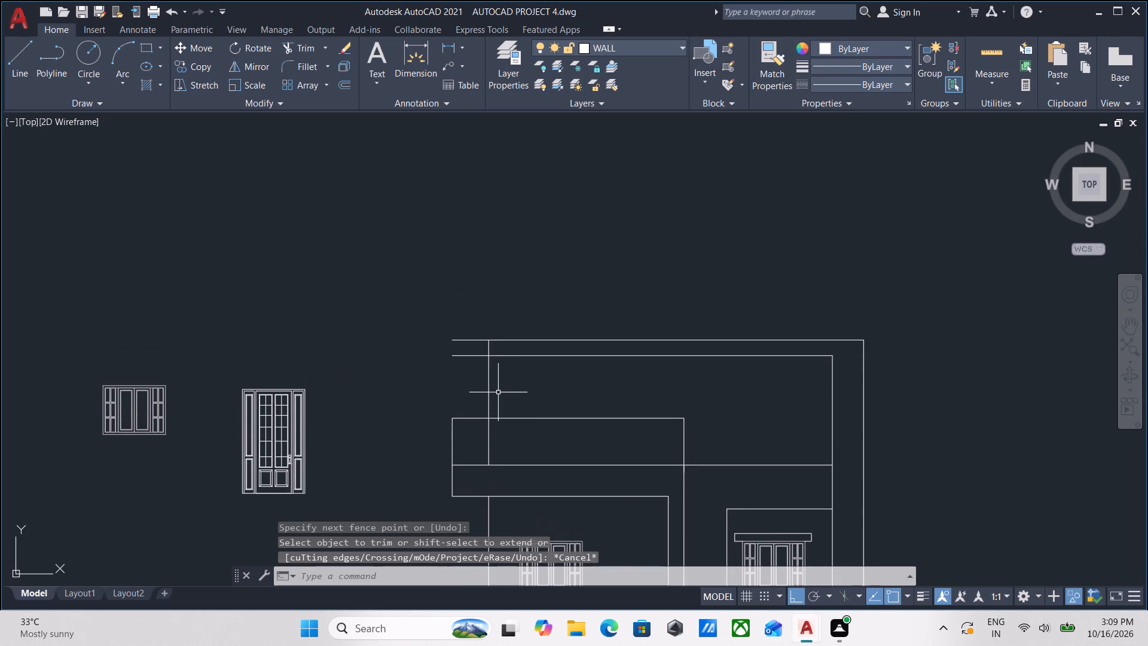
{"action": "scroll", "coordinate": [449, 362], "scroll_direction": "up", "scroll_amount": 1}
{"action": "key", "text": "t"}
{"action": "key", "text": "r"}
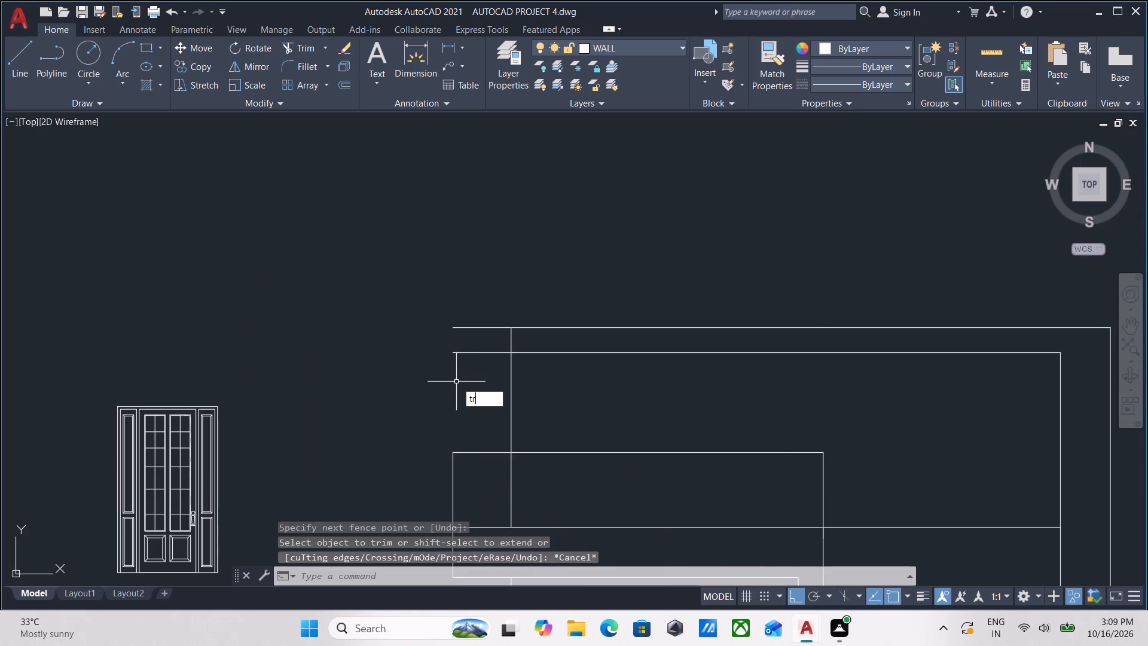
{"action": "key", "text": "Return"}
{"action": "left_click", "coordinate": [480, 377]}
{"action": "left_click", "coordinate": [491, 287]}
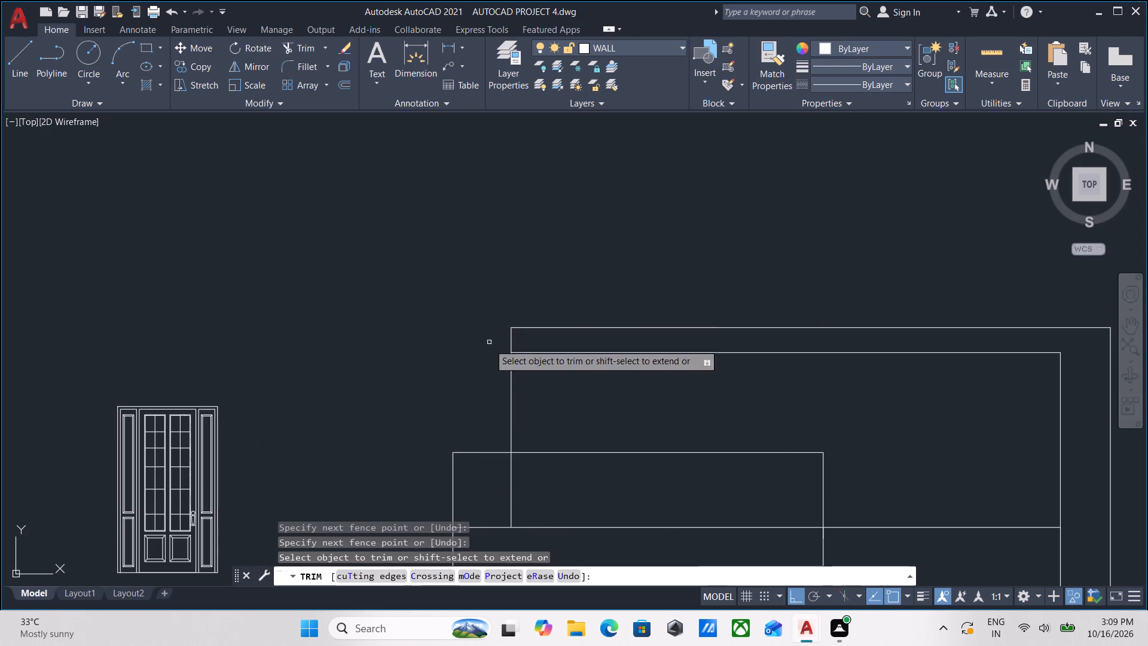
{"action": "scroll", "coordinate": [486, 359], "scroll_direction": "down", "scroll_amount": 1}
{"action": "middle_click_drag", "start_coordinate": [486, 359], "coordinate": [486, 348]}
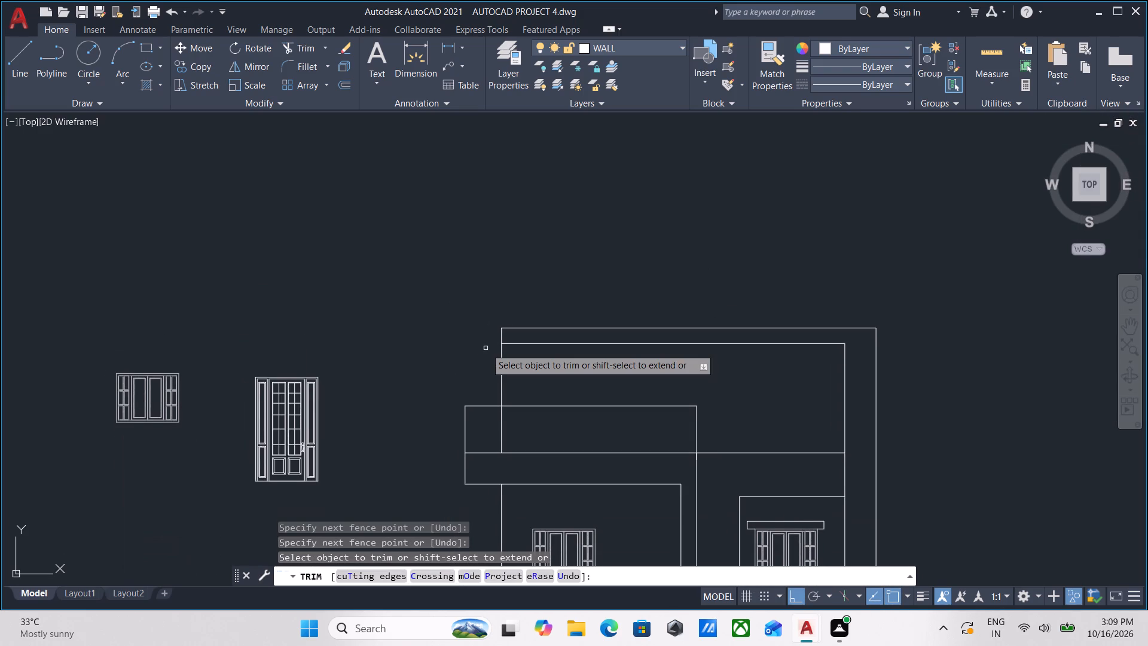
{"action": "key", "text": "Escape"}
Offset the left vertical wall line below the roof 1' inward.
{"action": "scroll", "coordinate": [504, 357], "scroll_direction": "up", "scroll_amount": 2}
{"action": "left_click_drag", "start_coordinate": [517, 384], "coordinate": [511, 384]}
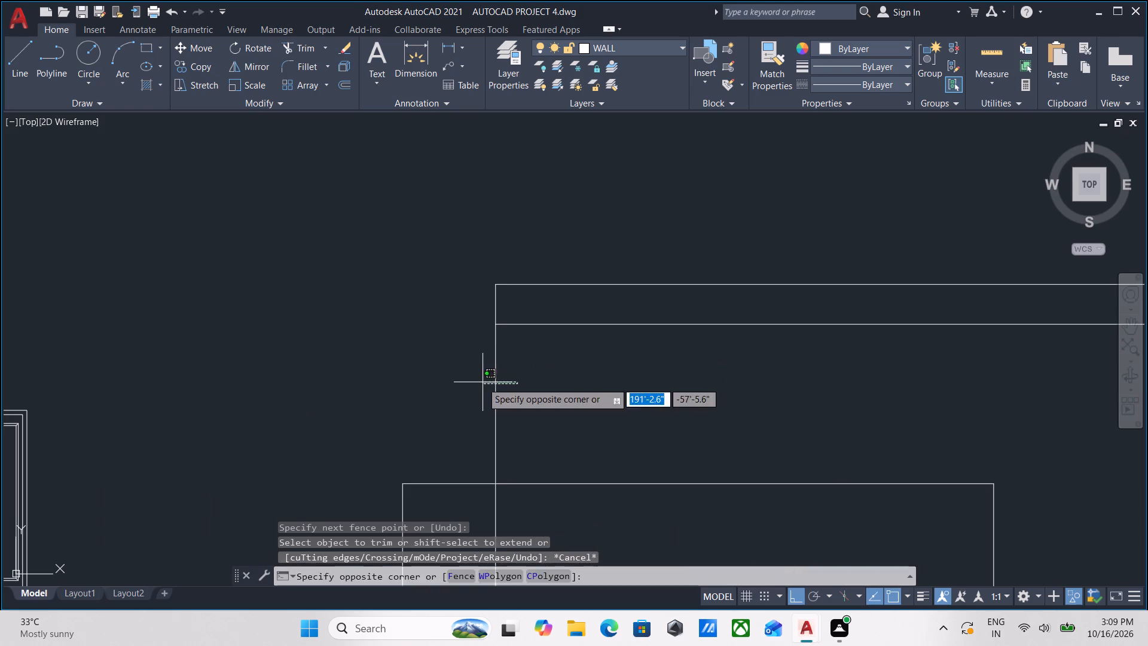
{"action": "left_click", "coordinate": [482, 382]}
{"action": "scroll", "coordinate": [566, 389], "scroll_direction": "down", "scroll_amount": 1}
{"action": "middle_click_drag", "start_coordinate": [566, 389], "coordinate": [563, 383]}
{"action": "key", "text": "o"}
{"action": "key", "text": "Return"}
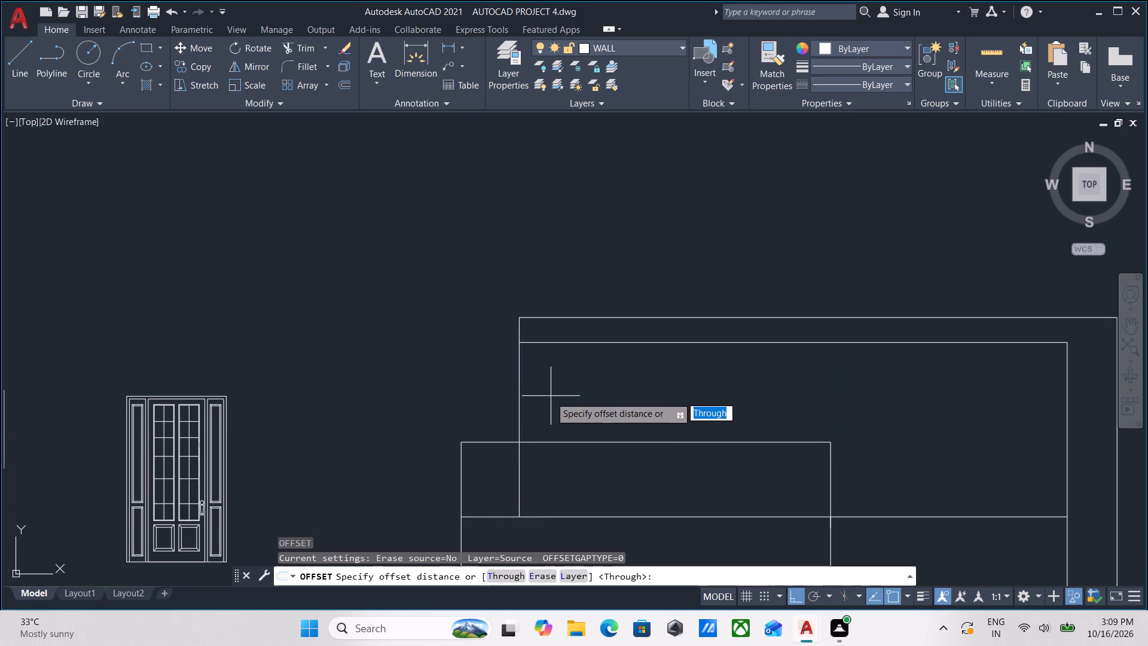
{"action": "left_click", "coordinate": [515, 417]}
{"action": "left_click", "coordinate": [547, 419]}
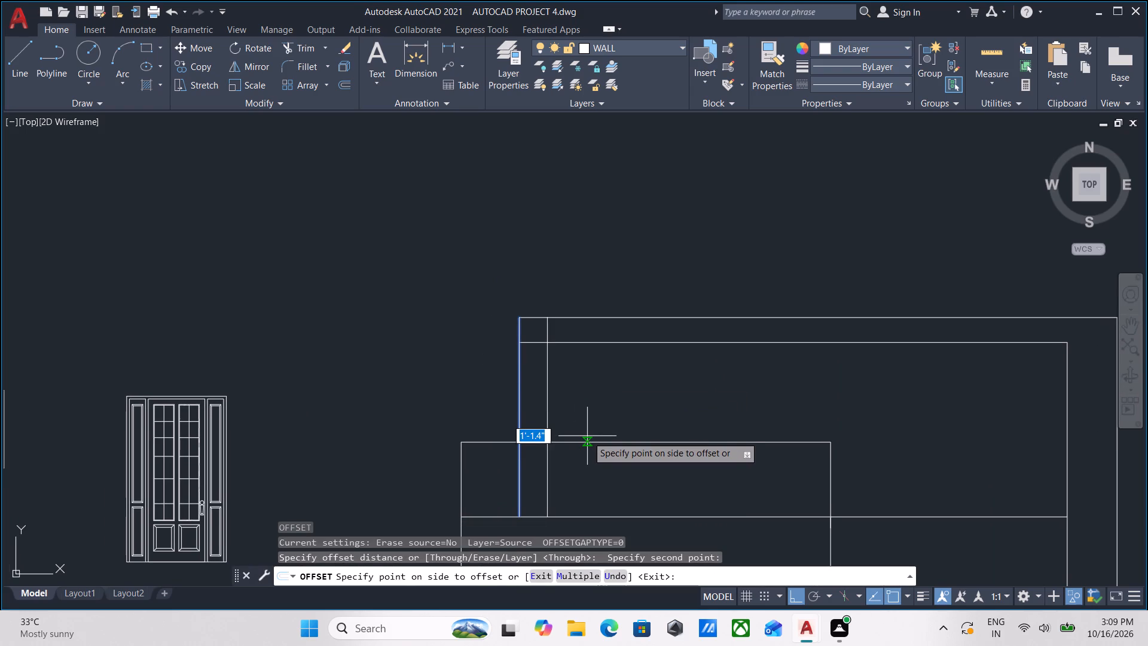
{"action": "scroll", "coordinate": [599, 434], "scroll_direction": "down", "scroll_amount": 1}
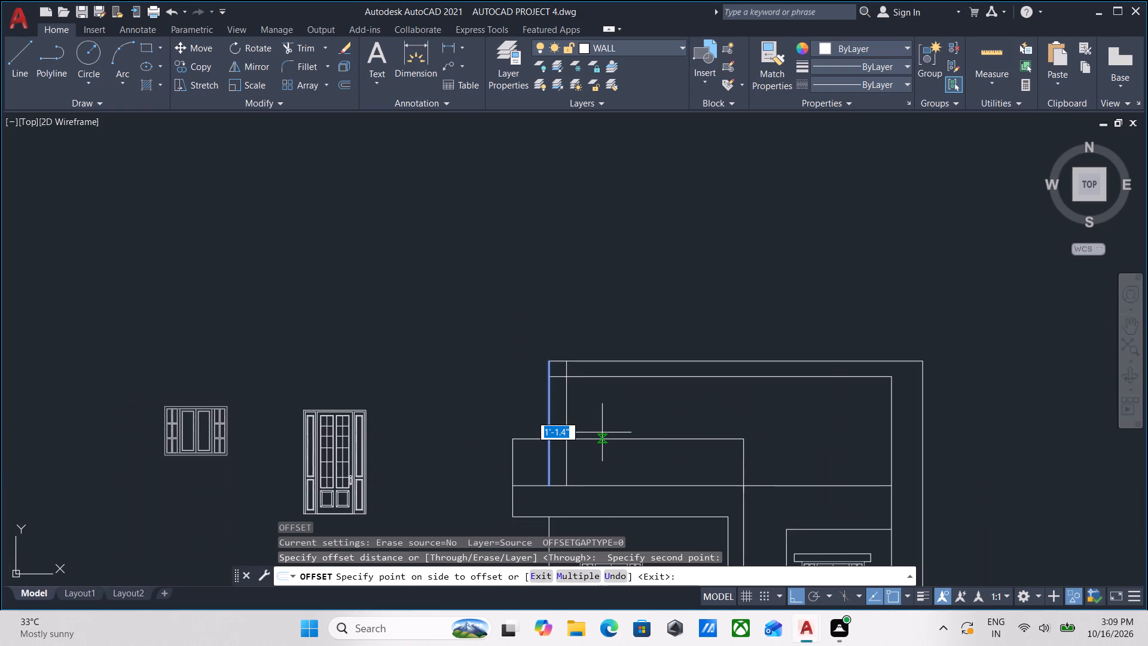
{"action": "key", "text": "1"}
{"action": "key", "text": "apostrophe"}
{"action": "key", "text": "Return"}
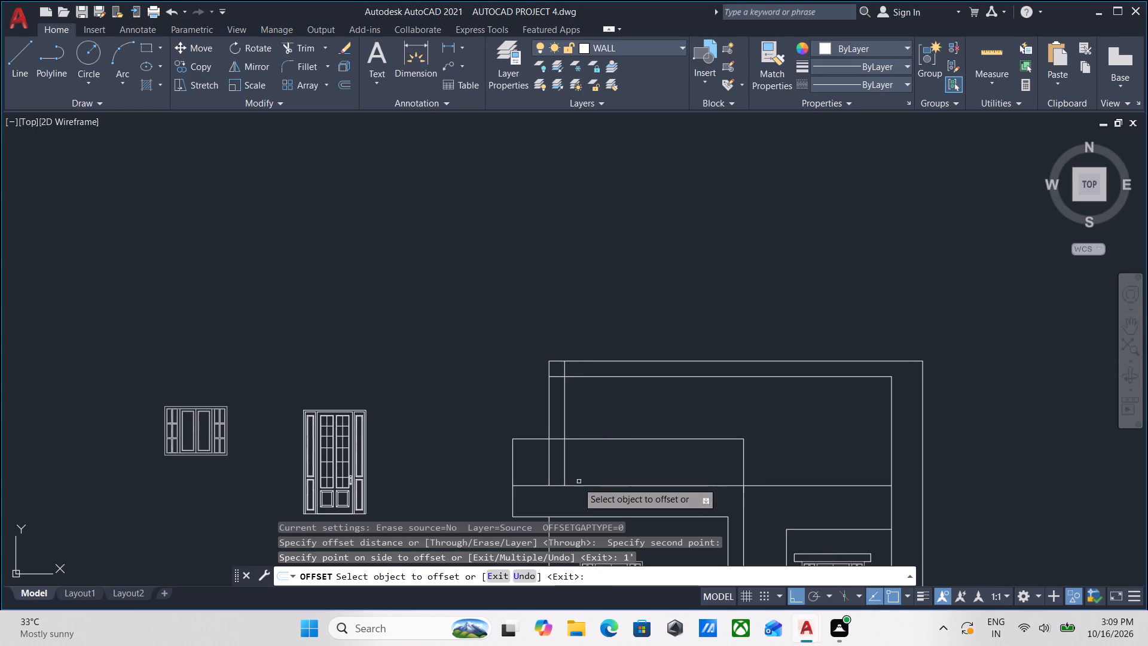
{"action": "scroll", "coordinate": [574, 484], "scroll_direction": "up", "scroll_amount": 1}
{"action": "key", "text": "Escape"}
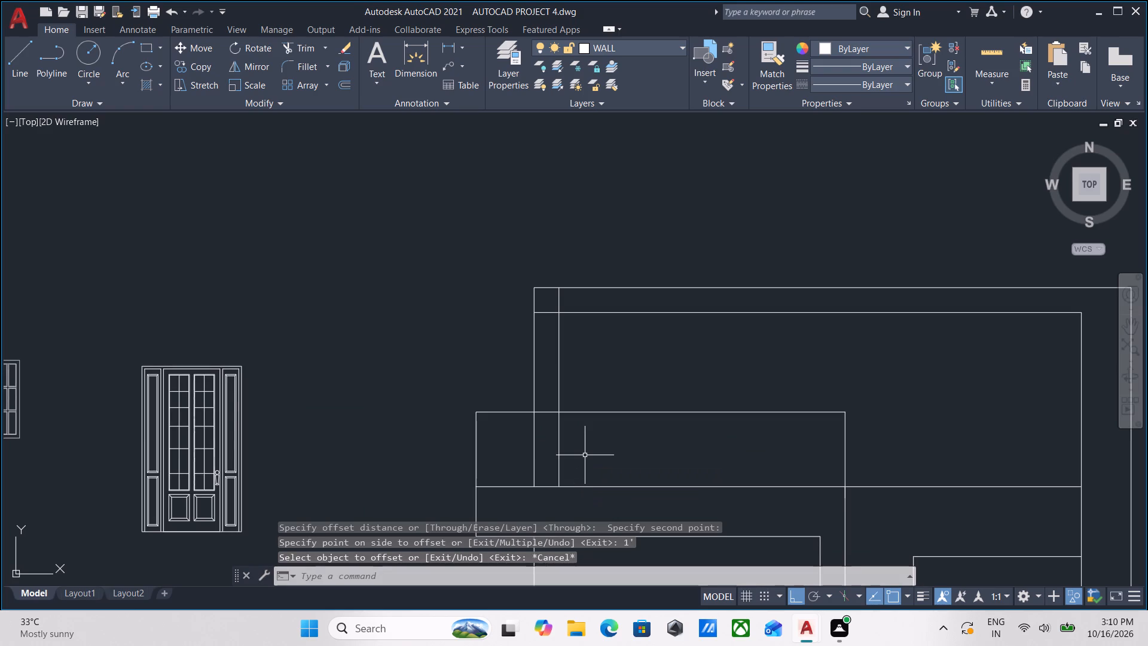
Trim away the portions of the two left vertical wall lines that cross the upper part of the upper slab band.
{"action": "type", "text": "tr"}
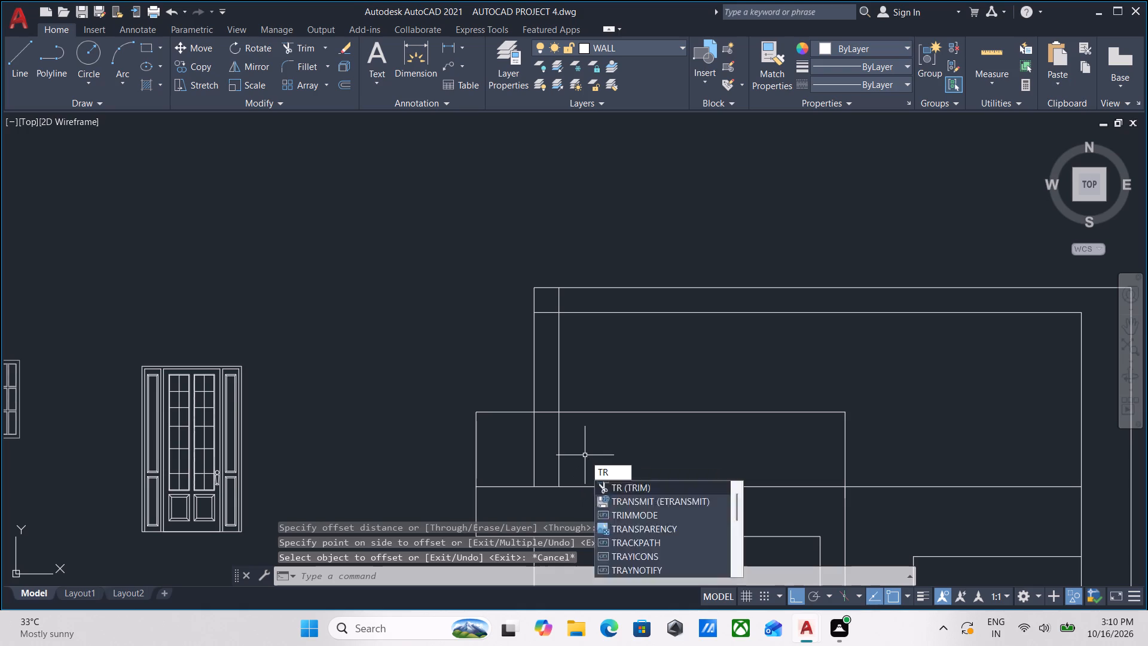
{"action": "key", "text": "Return"}
{"action": "left_click", "coordinate": [589, 452]}
{"action": "left_click", "coordinate": [486, 446]}
{"action": "scroll", "coordinate": [528, 438], "scroll_direction": "down", "scroll_amount": 2}
{"action": "middle_click_drag", "start_coordinate": [528, 438], "coordinate": [535, 446]}
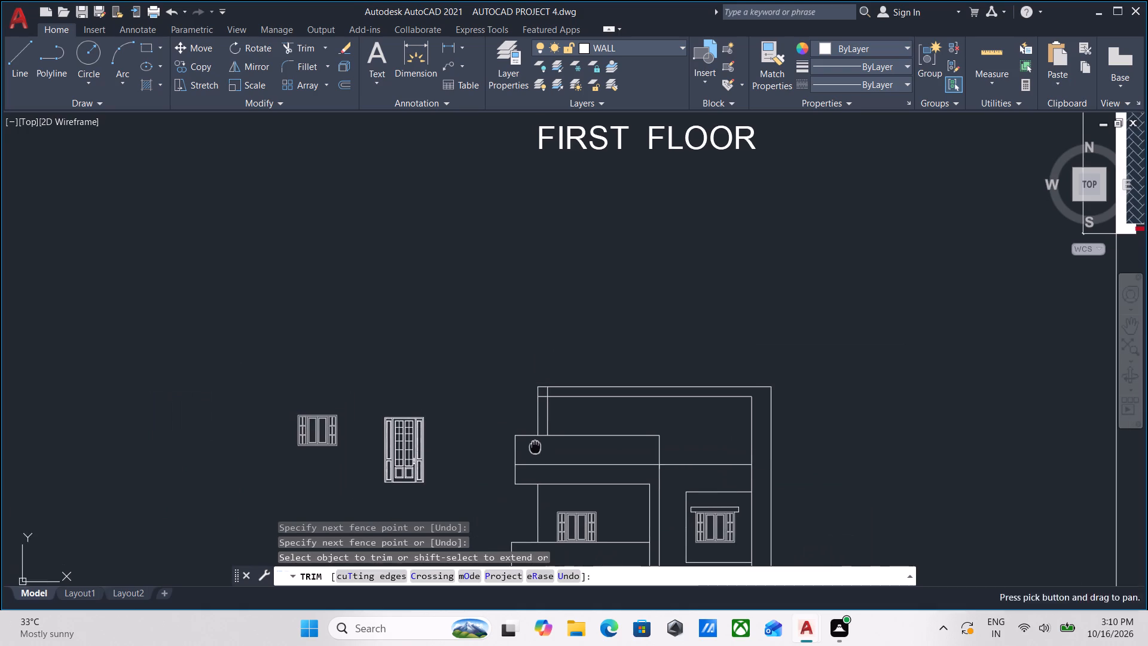
{"action": "middle_click_drag", "start_coordinate": [654, 412], "coordinate": [665, 373]}
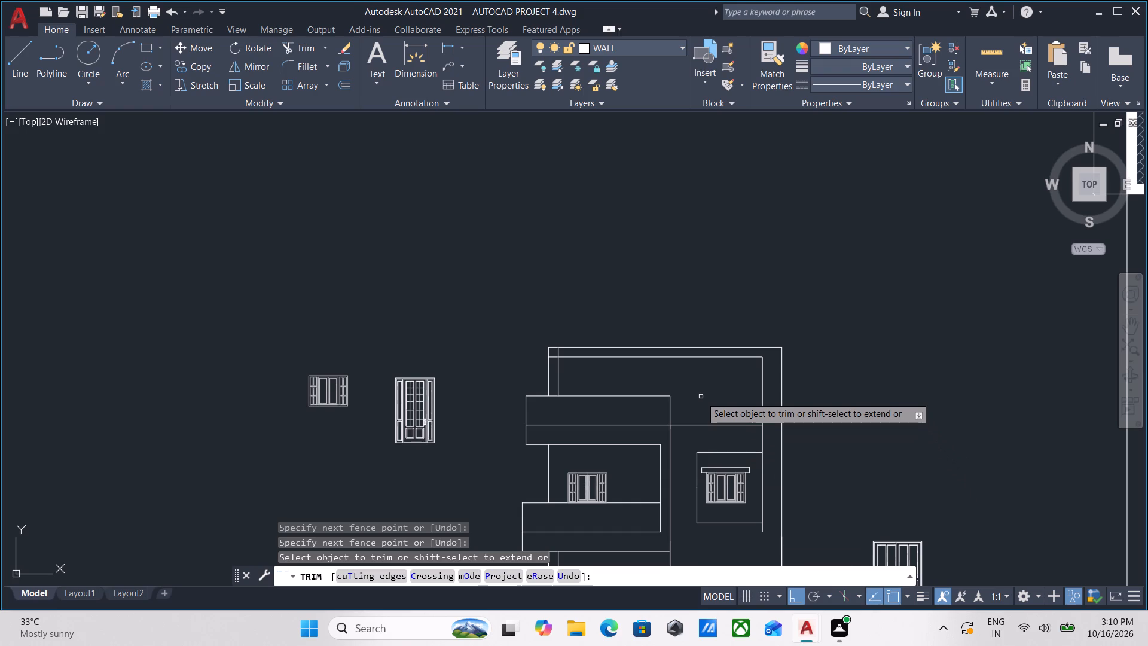
{"action": "middle_click_drag", "start_coordinate": [701, 397], "coordinate": [703, 339]}
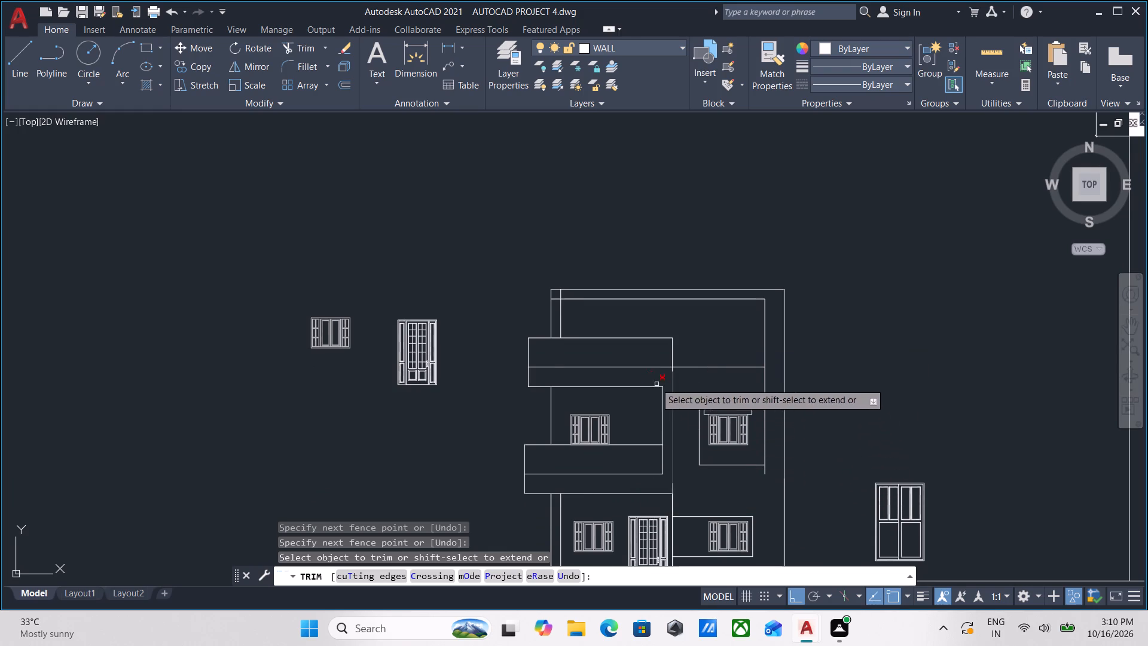
{"action": "key", "text": "Escape"}
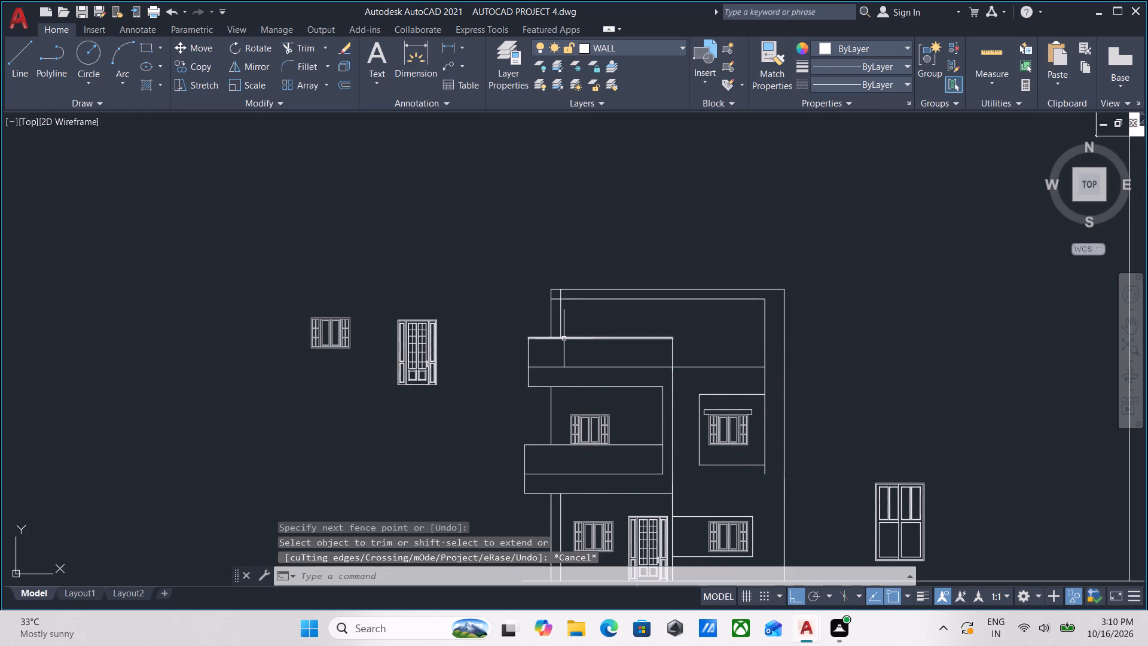
Offset the top line of the upper slab band 2" downward.
{"action": "scroll", "coordinate": [564, 338], "scroll_direction": "up", "scroll_amount": 3}
{"action": "left_click", "coordinate": [604, 342]}
{"action": "left_click", "coordinate": [594, 304]}
{"action": "middle_click_drag", "start_coordinate": [602, 336], "coordinate": [602, 337]}
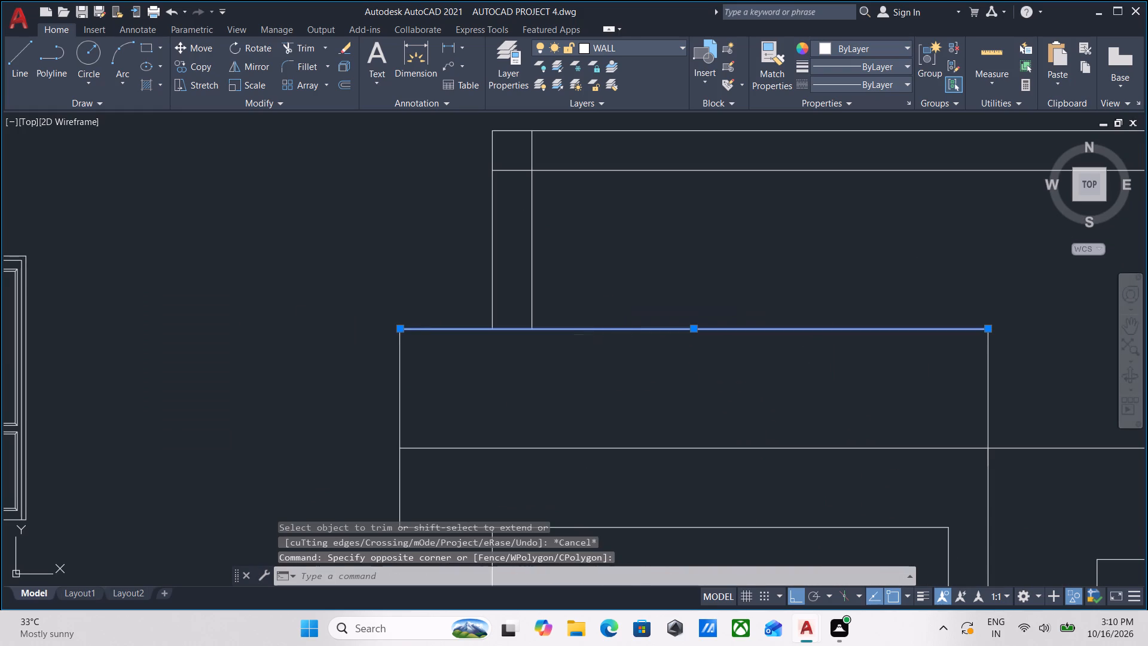
{"action": "middle_click_drag", "start_coordinate": [602, 337], "coordinate": [593, 374]}
{"action": "key", "text": "o"}
{"action": "key", "text": "Return"}
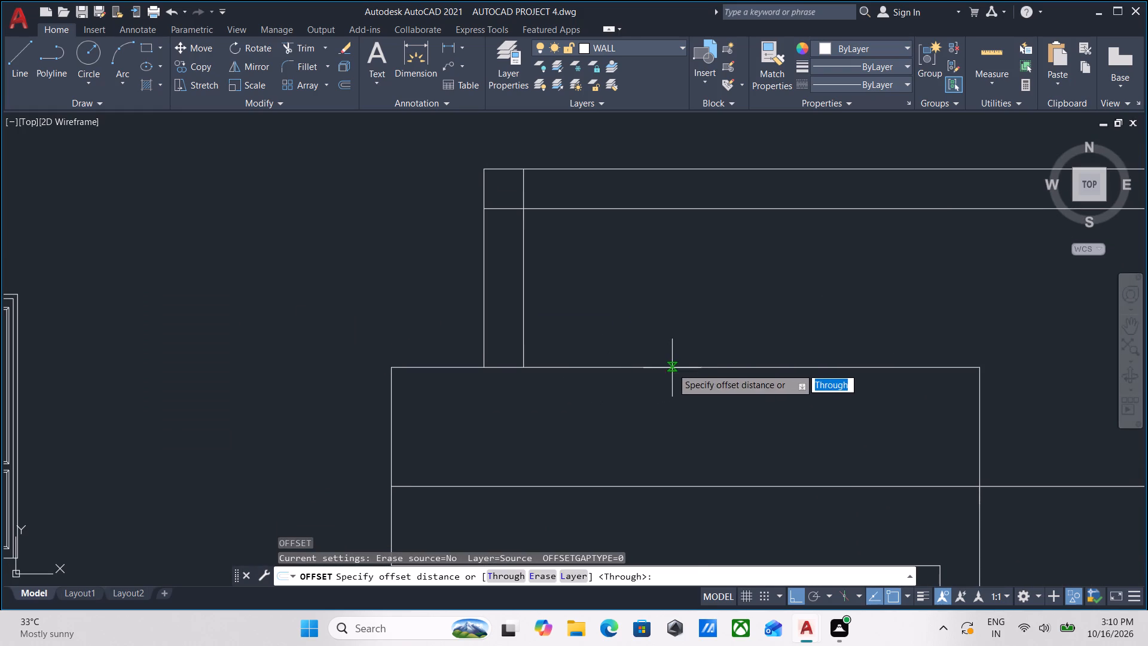
{"action": "left_click", "coordinate": [673, 367]}
{"action": "left_click", "coordinate": [673, 399]}
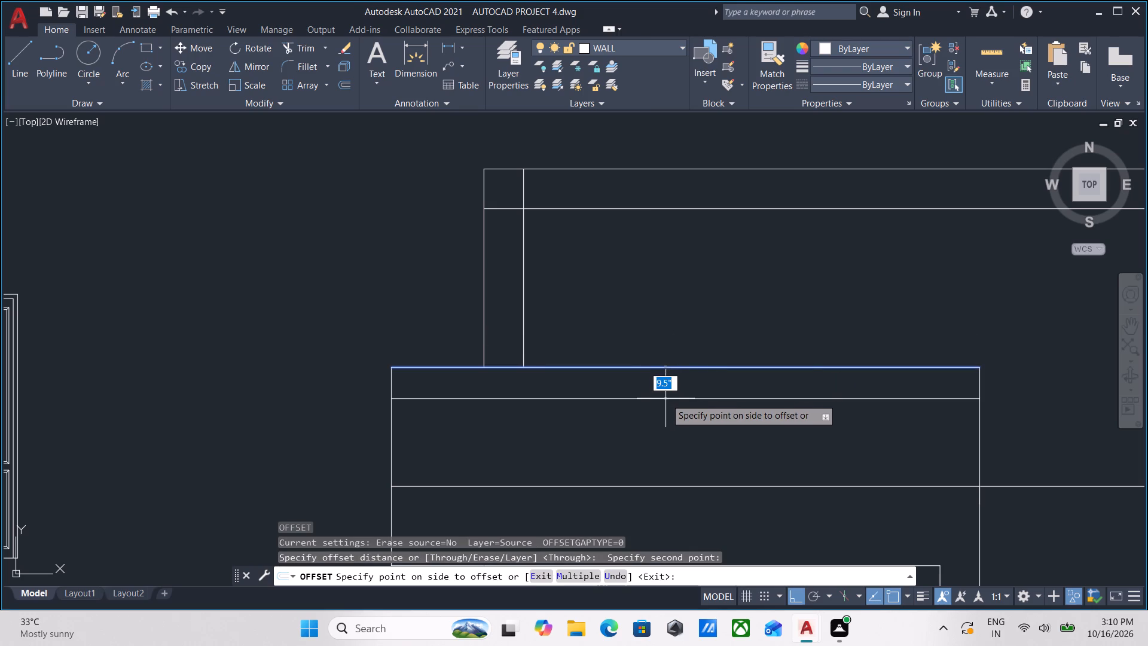
{"action": "key", "text": "2"}
{"action": "key", "text": "shift+quotedbl"}
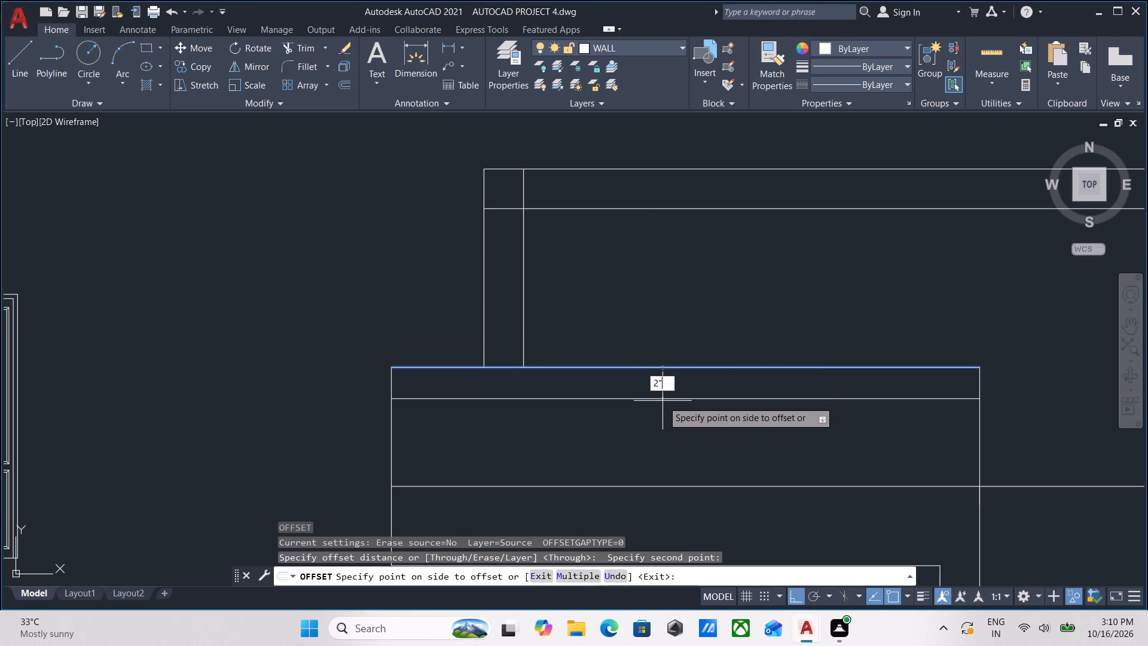
{"action": "key", "text": "Return"}
{"action": "scroll", "coordinate": [667, 398], "scroll_direction": "down", "scroll_amount": 1}
{"action": "middle_click_drag", "start_coordinate": [667, 398], "coordinate": [685, 388]}
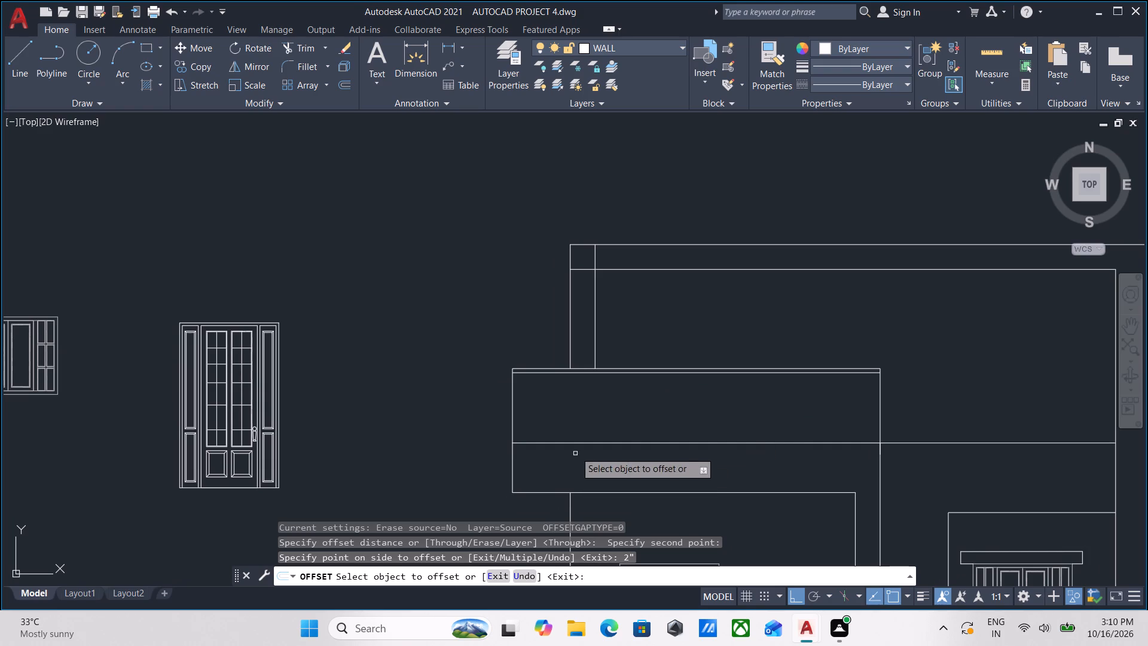
Examine the elevation from the roof down to the ground floor for missing slab and wall lines.
{"action": "middle_click_drag", "start_coordinate": [587, 412], "coordinate": [594, 389]}
{"action": "scroll", "coordinate": [591, 398], "scroll_direction": "down", "scroll_amount": 1}
{"action": "middle_click_drag", "start_coordinate": [630, 395], "coordinate": [578, 417]}
{"action": "middle_click_drag", "start_coordinate": [532, 417], "coordinate": [628, 461]}
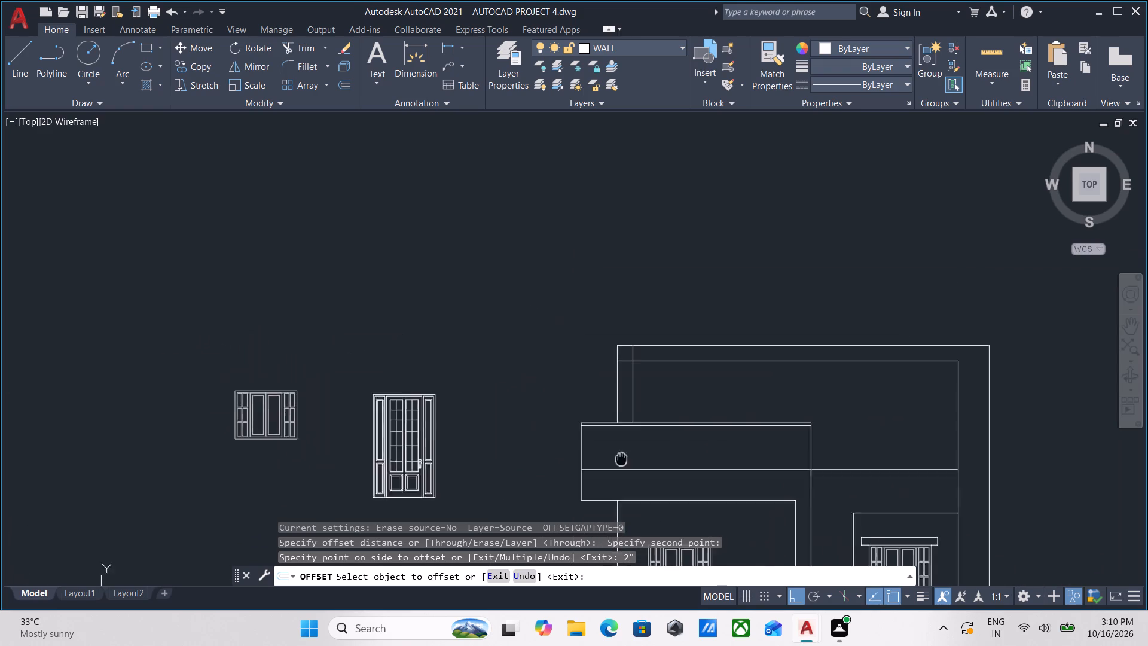
{"action": "middle_click_drag", "start_coordinate": [628, 461], "coordinate": [635, 464]}
{"action": "scroll", "coordinate": [603, 455], "scroll_direction": "up", "scroll_amount": 2}
{"action": "middle_click_drag", "start_coordinate": [654, 463], "coordinate": [538, 346]}
{"action": "scroll", "coordinate": [538, 341], "scroll_direction": "down", "scroll_amount": 2}
{"action": "middle_click_drag", "start_coordinate": [538, 341], "coordinate": [501, 343]}
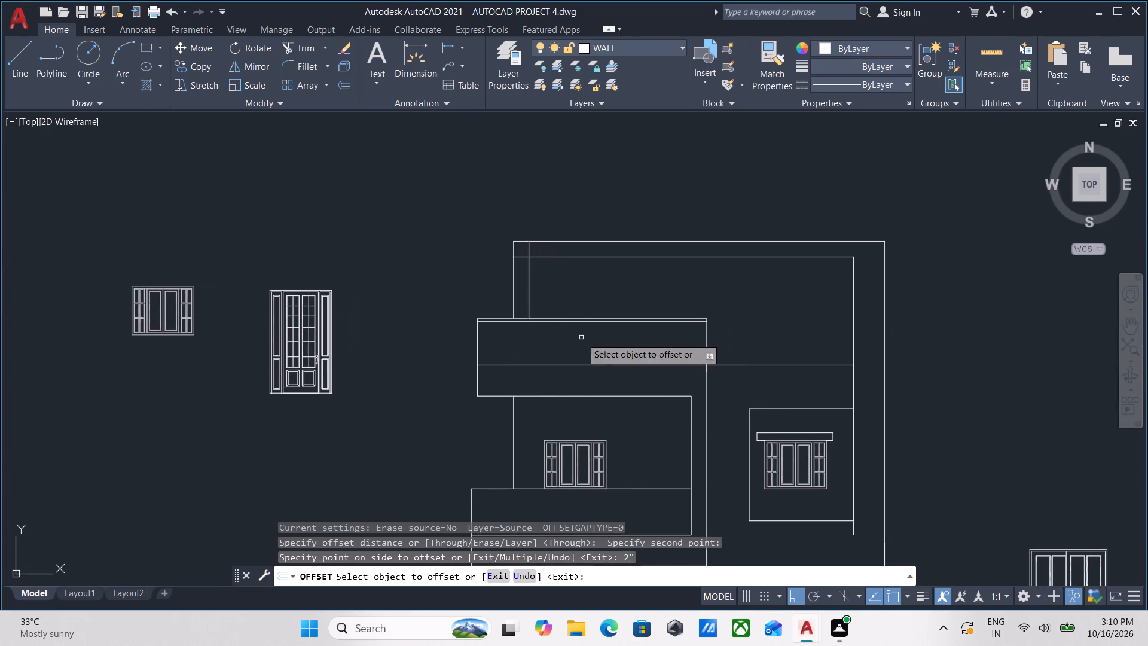
{"action": "middle_click_drag", "start_coordinate": [581, 337], "coordinate": [533, 275]}
{"action": "scroll", "coordinate": [789, 470], "scroll_direction": "up", "scroll_amount": 1}
{"action": "middle_click_drag", "start_coordinate": [775, 485], "coordinate": [771, 465]}
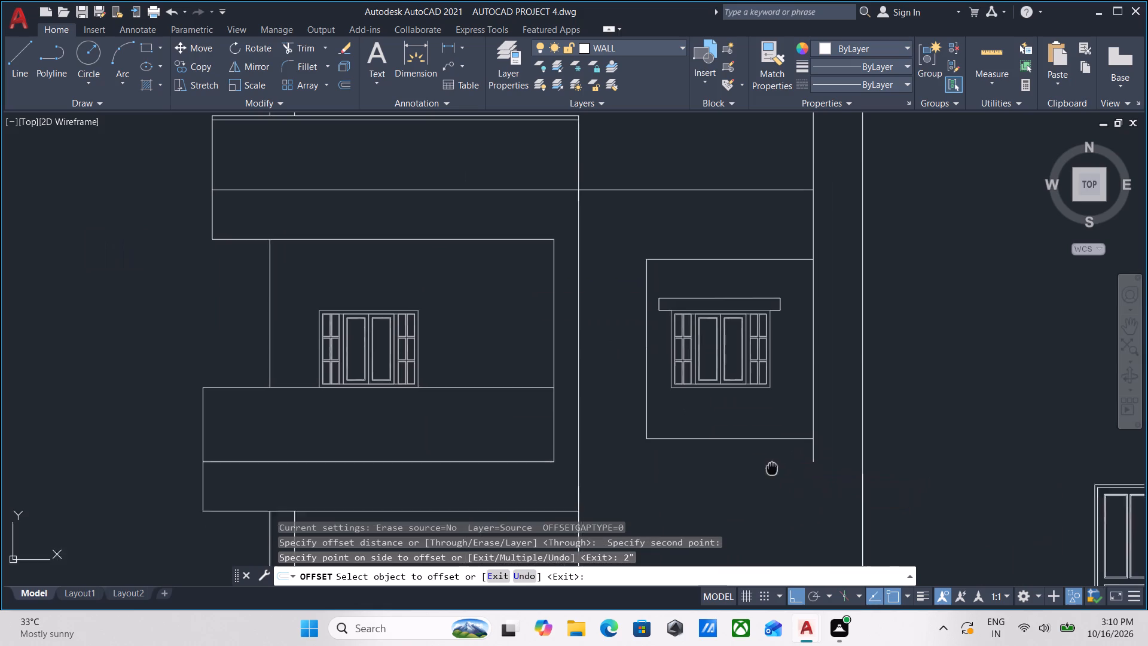
{"action": "middle_click_drag", "start_coordinate": [771, 465], "coordinate": [750, 376]}
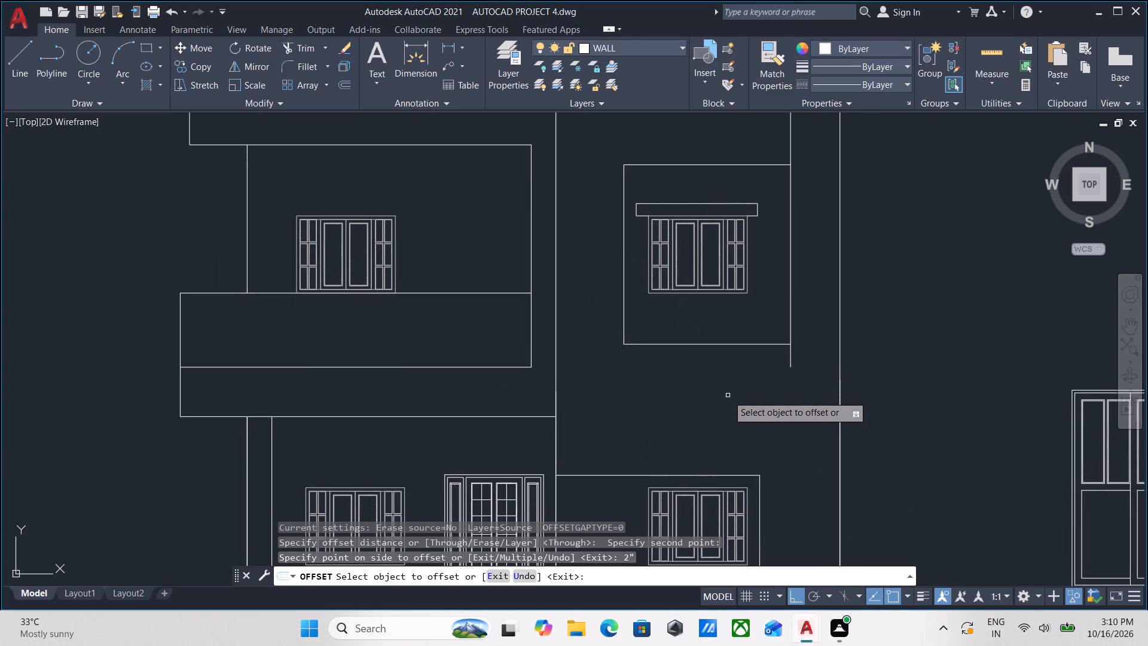
{"action": "scroll", "coordinate": [743, 394], "scroll_direction": "down", "scroll_amount": 1}
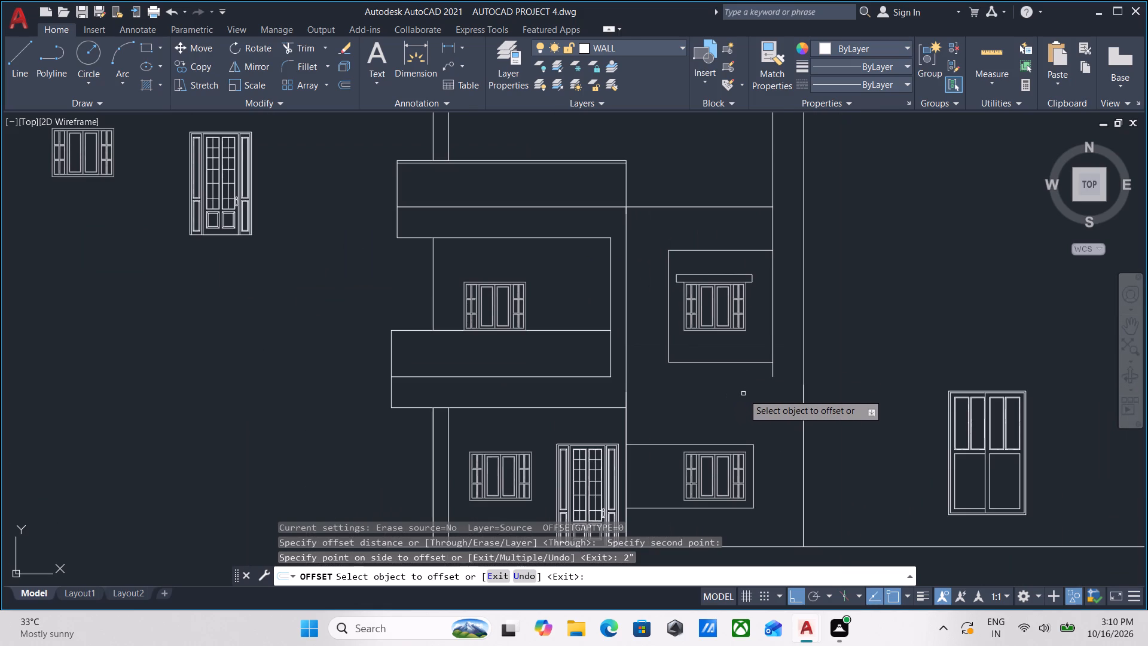
{"action": "middle_click_drag", "start_coordinate": [743, 395], "coordinate": [735, 450]}
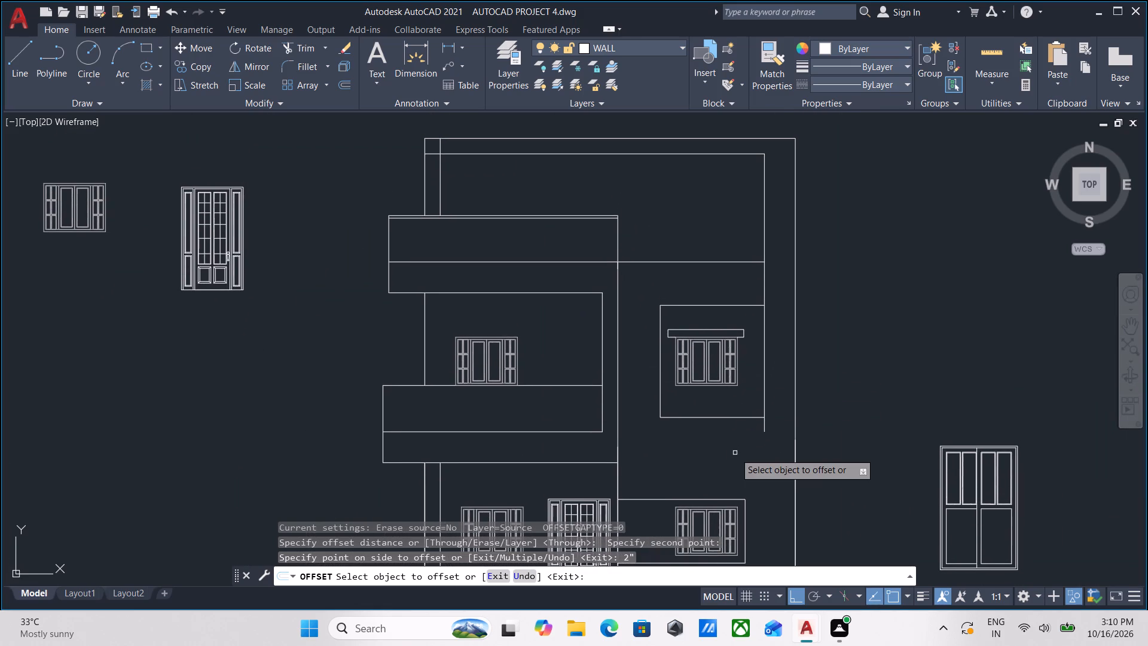
{"action": "middle_click_drag", "start_coordinate": [735, 453], "coordinate": [741, 385]}
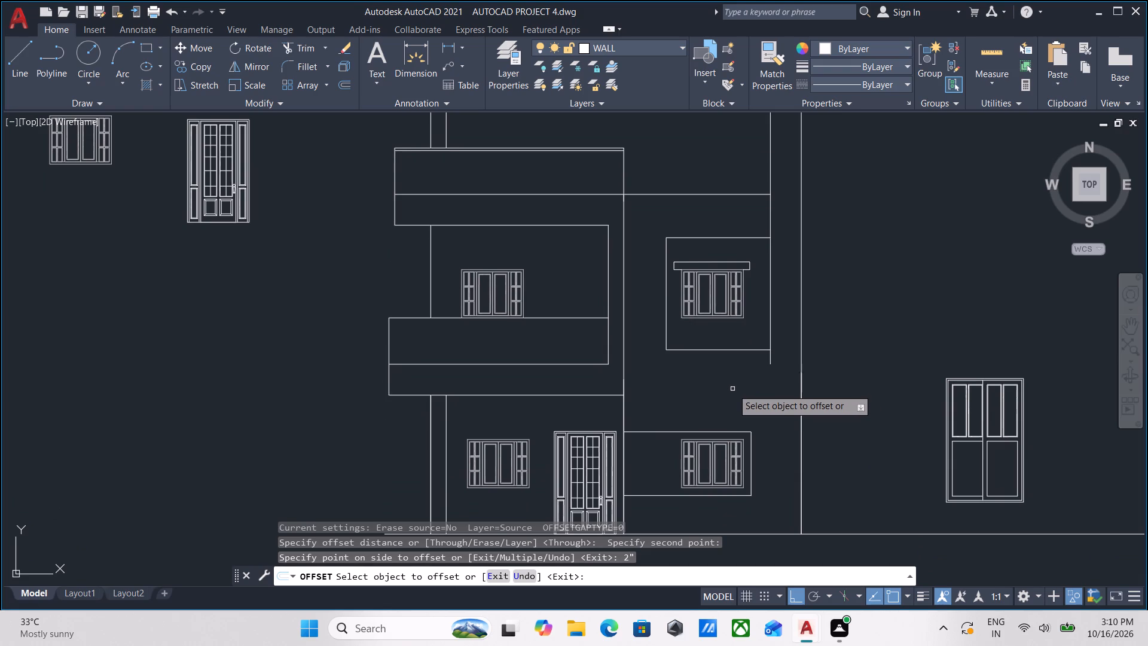
{"action": "key", "text": "Escape"}
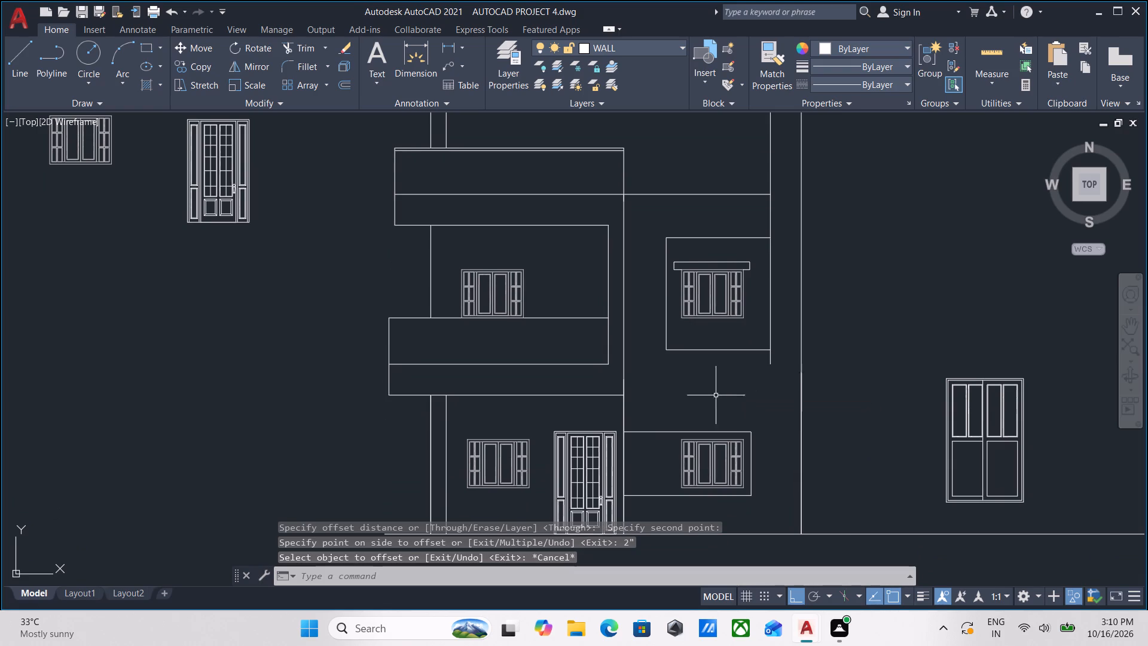
{"action": "scroll", "coordinate": [679, 397], "scroll_direction": "down", "scroll_amount": 1}
{"action": "middle_click_drag", "start_coordinate": [680, 397], "coordinate": [686, 409]}
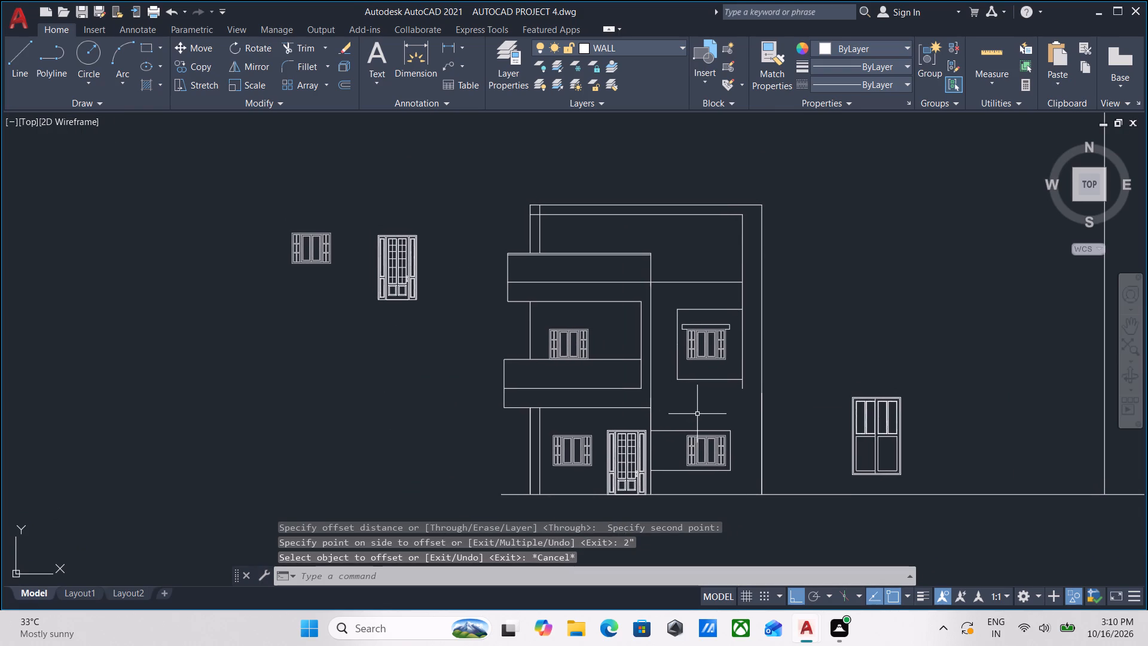
{"action": "scroll", "coordinate": [665, 409], "scroll_direction": "up", "scroll_amount": 2}
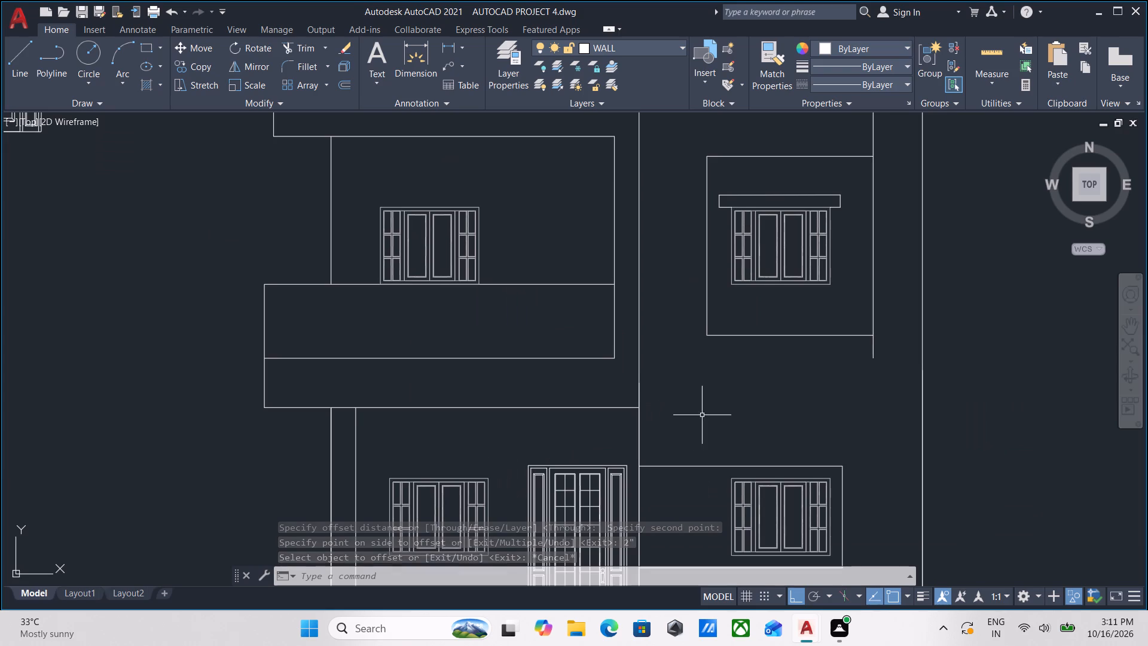
{"action": "middle_click_drag", "start_coordinate": [702, 415], "coordinate": [714, 428]}
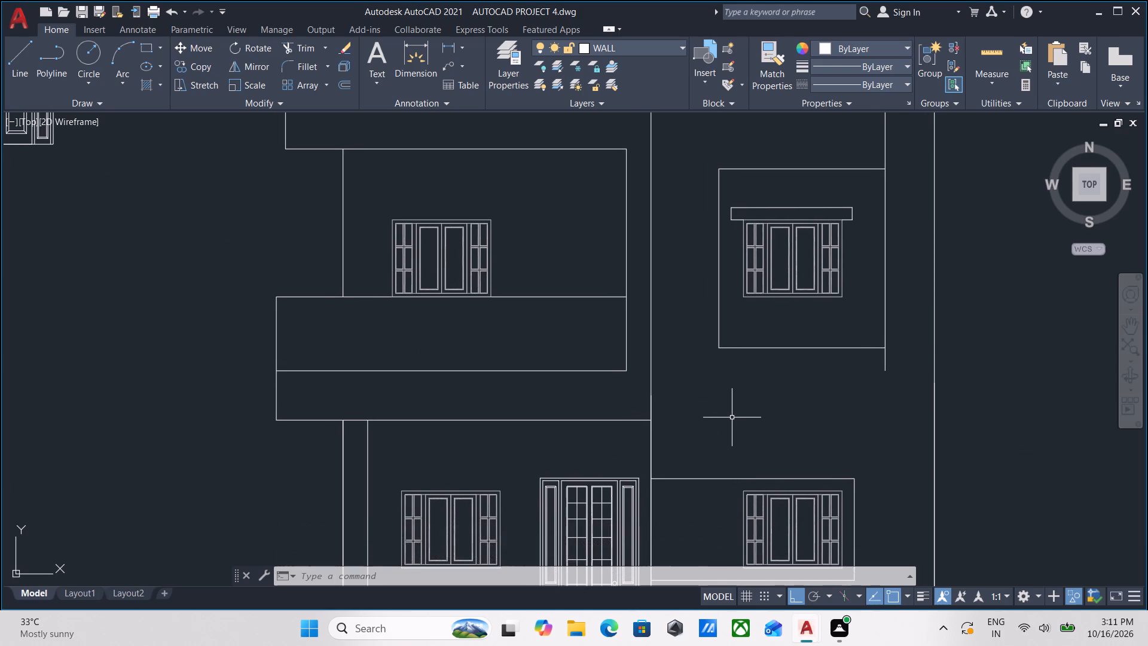
{"action": "scroll", "coordinate": [799, 418], "scroll_direction": "down", "scroll_amount": 1}
{"action": "middle_click_drag", "start_coordinate": [800, 418], "coordinate": [776, 395]}
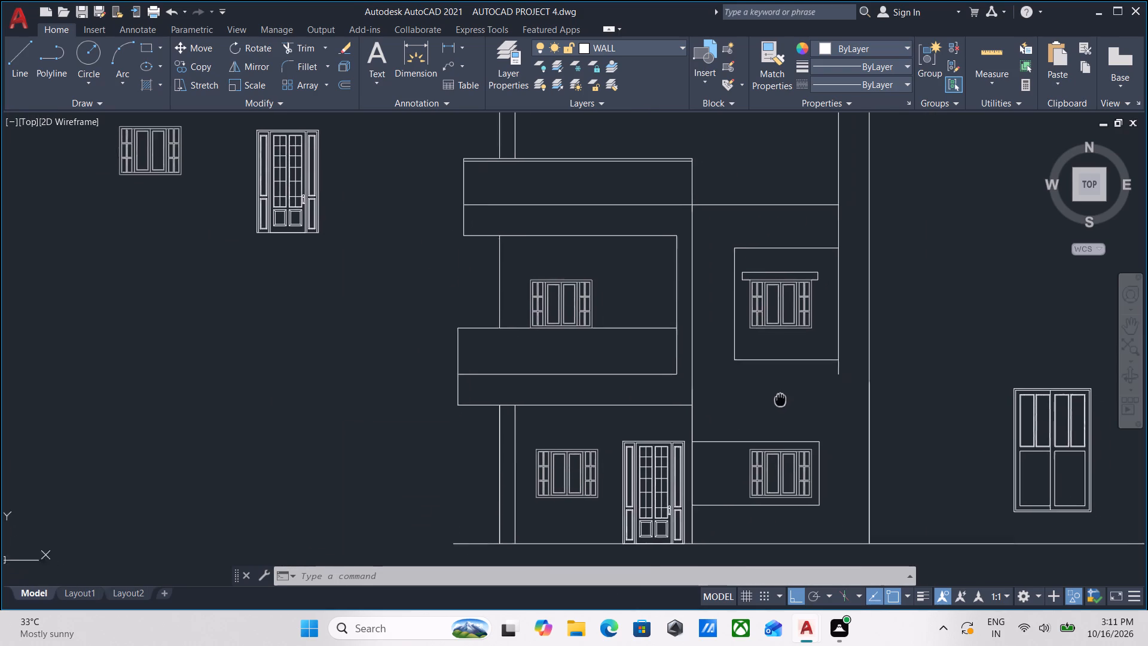
{"action": "middle_click_drag", "start_coordinate": [776, 395], "coordinate": [761, 386]}
Draw a horizontal line continuing the balcony slab's bottom edge from the middle wall line to the outer right wall line.
{"action": "scroll", "coordinate": [667, 385], "scroll_direction": "up", "scroll_amount": 1}
{"action": "key", "text": "l"}
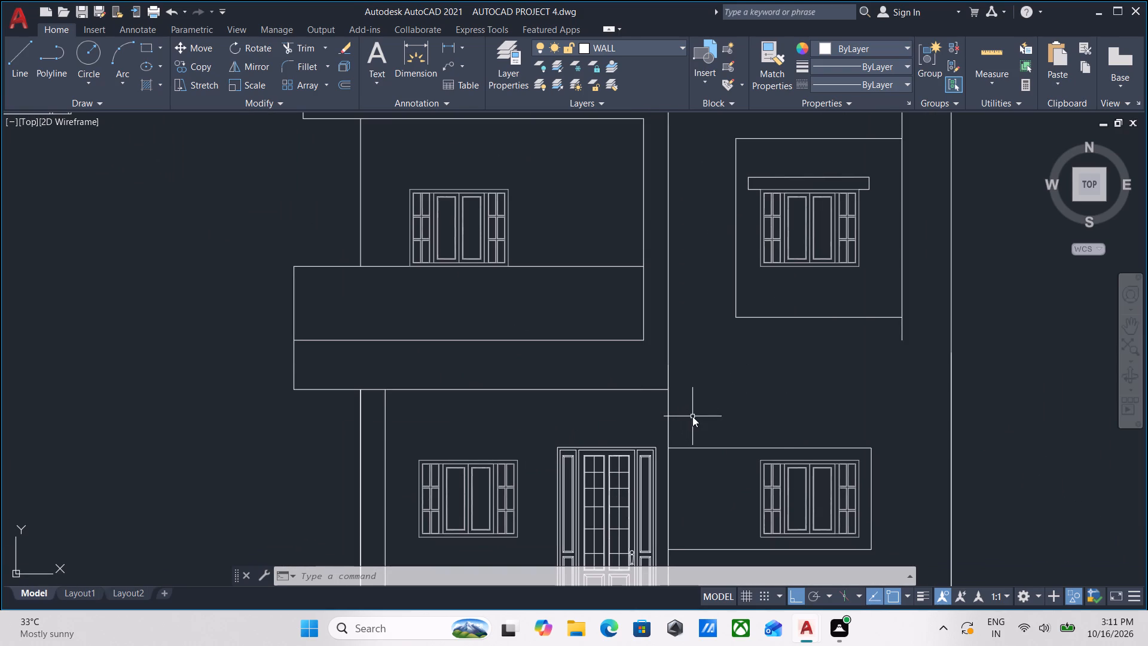
{"action": "key", "text": "Return"}
{"action": "scroll", "coordinate": [674, 397], "scroll_direction": "up", "scroll_amount": 2}
{"action": "left_click", "coordinate": [664, 384]}
{"action": "middle_click_drag", "start_coordinate": [814, 392], "coordinate": [812, 392]}
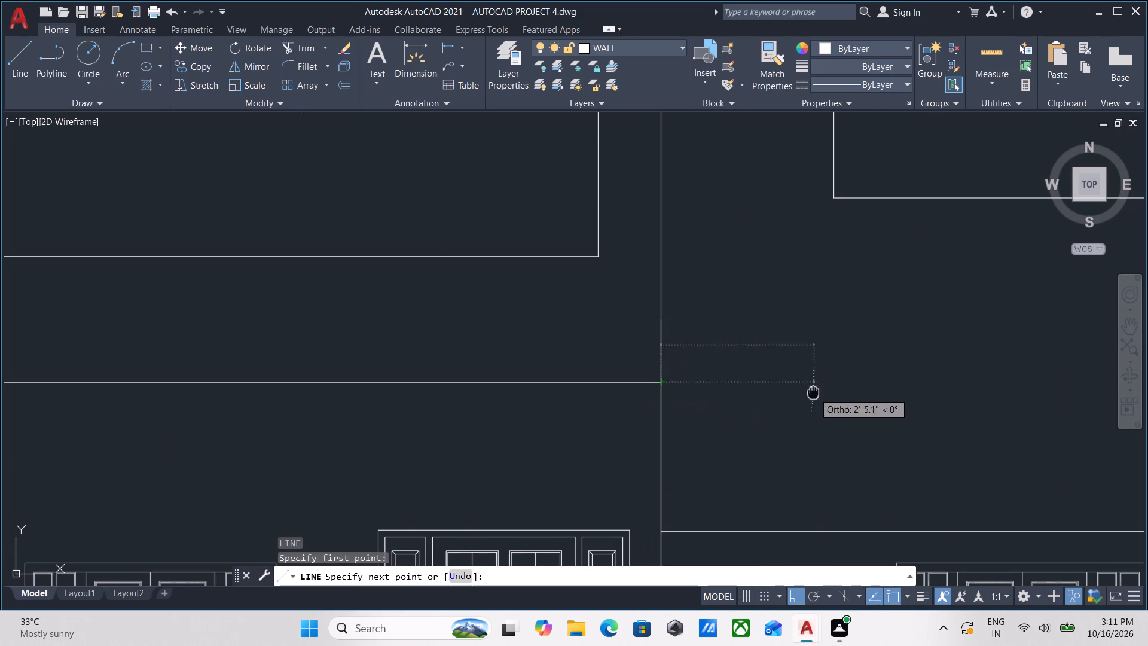
{"action": "middle_click_drag", "start_coordinate": [812, 392], "coordinate": [491, 385]}
{"action": "scroll", "coordinate": [911, 464], "scroll_direction": "down", "scroll_amount": 2}
{"action": "middle_click_drag", "start_coordinate": [908, 464], "coordinate": [705, 450]}
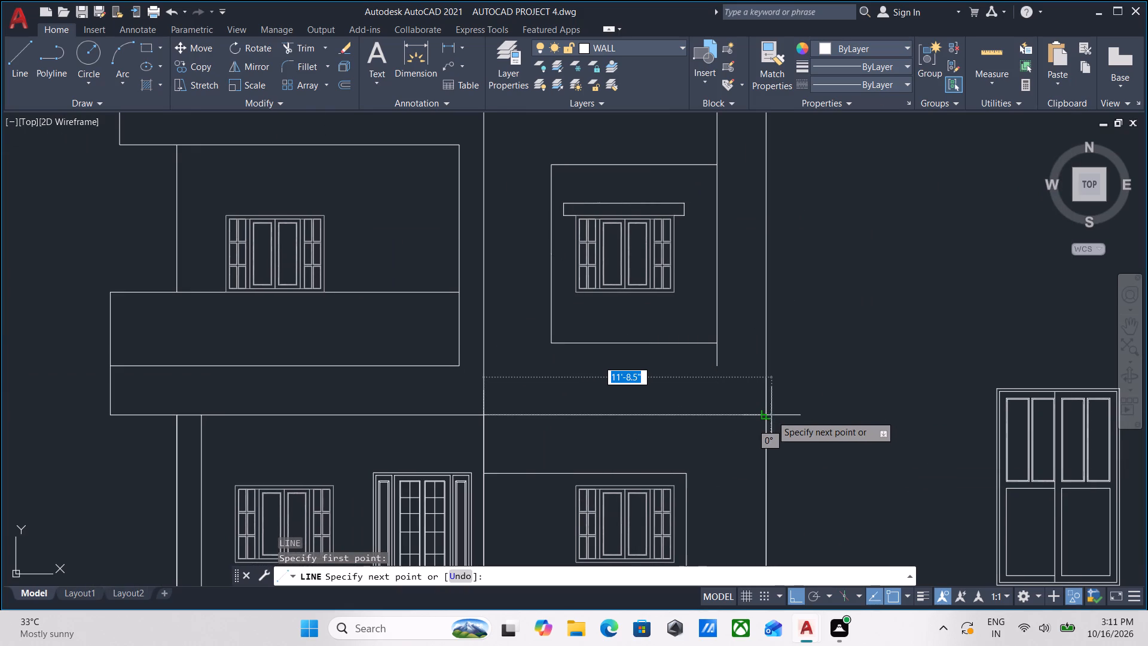
{"action": "left_click", "coordinate": [767, 417]}
{"action": "key", "text": "Escape"}
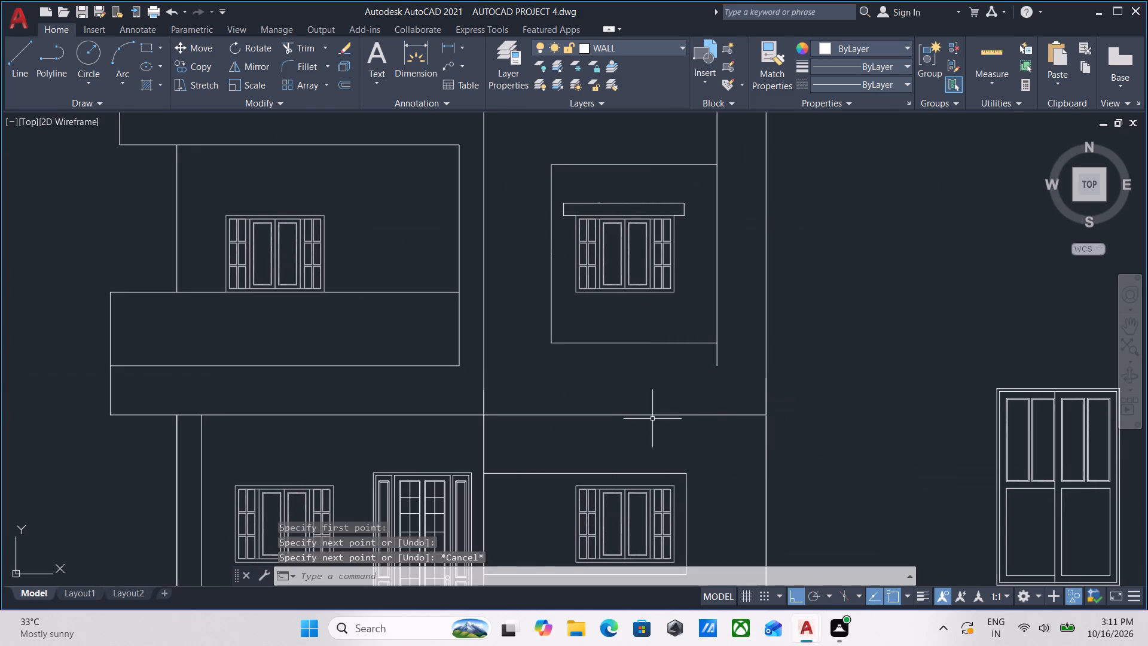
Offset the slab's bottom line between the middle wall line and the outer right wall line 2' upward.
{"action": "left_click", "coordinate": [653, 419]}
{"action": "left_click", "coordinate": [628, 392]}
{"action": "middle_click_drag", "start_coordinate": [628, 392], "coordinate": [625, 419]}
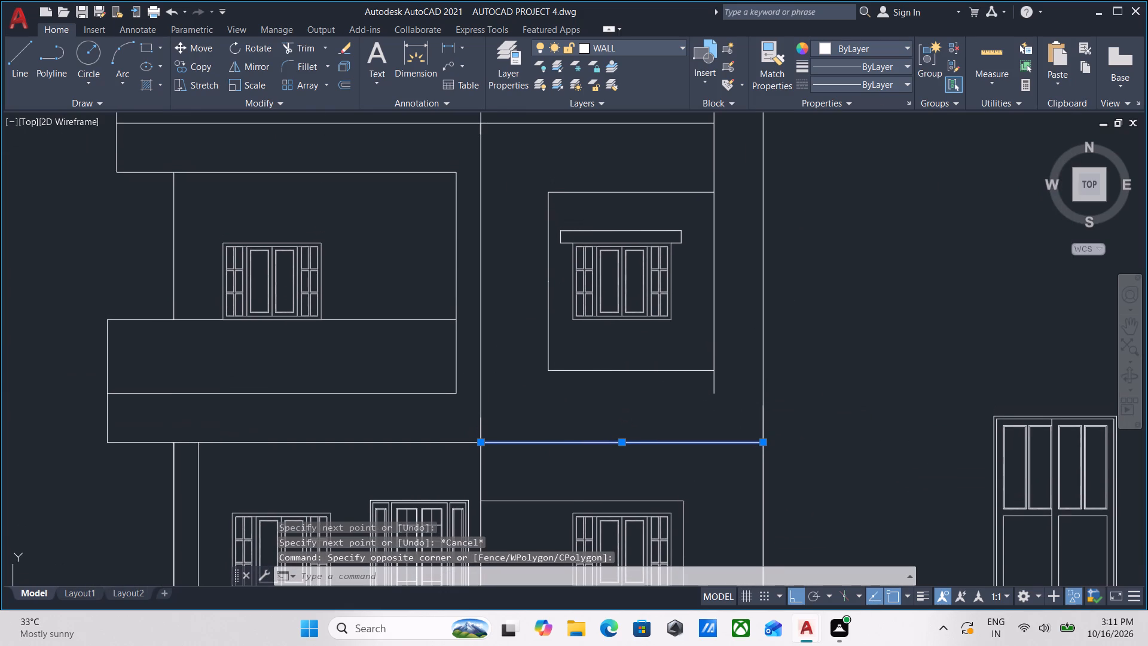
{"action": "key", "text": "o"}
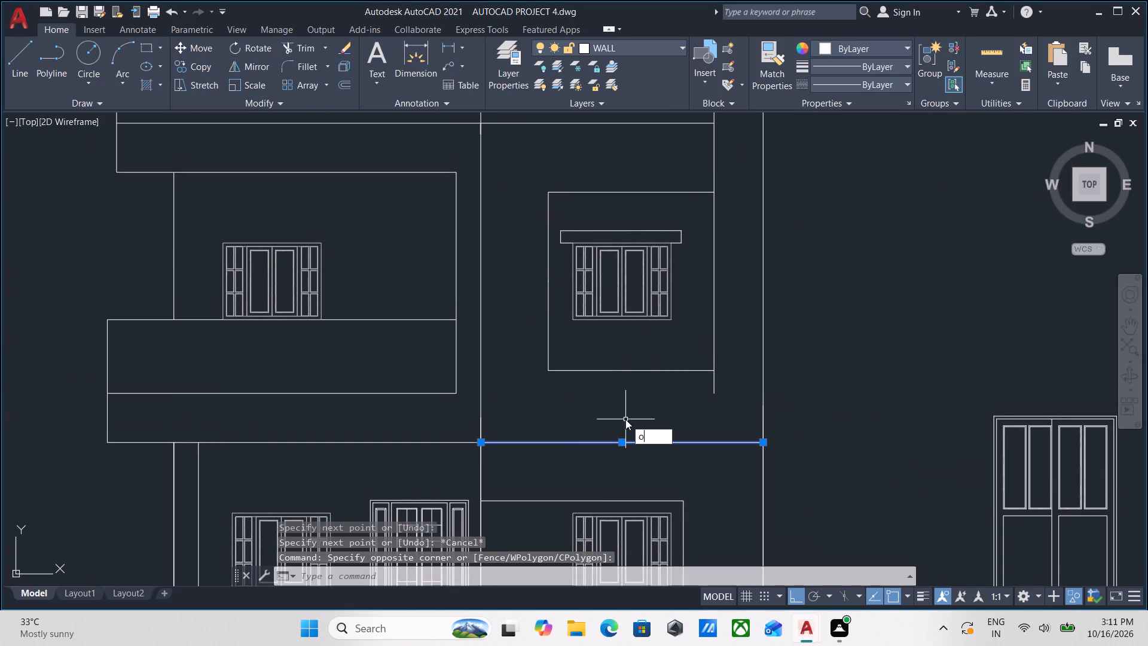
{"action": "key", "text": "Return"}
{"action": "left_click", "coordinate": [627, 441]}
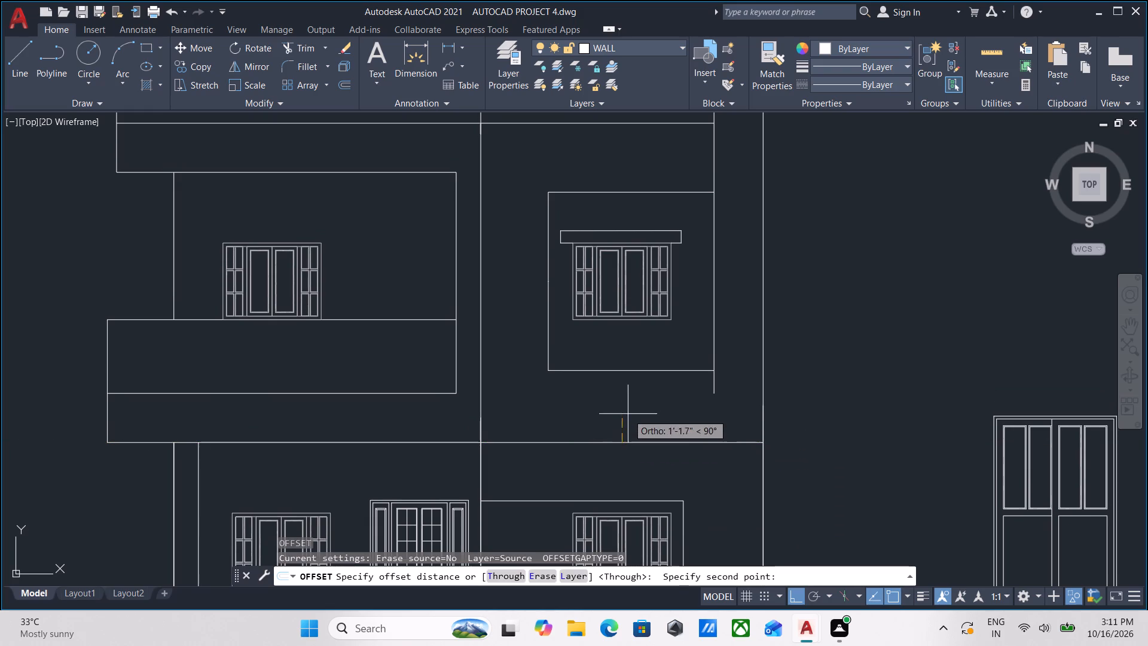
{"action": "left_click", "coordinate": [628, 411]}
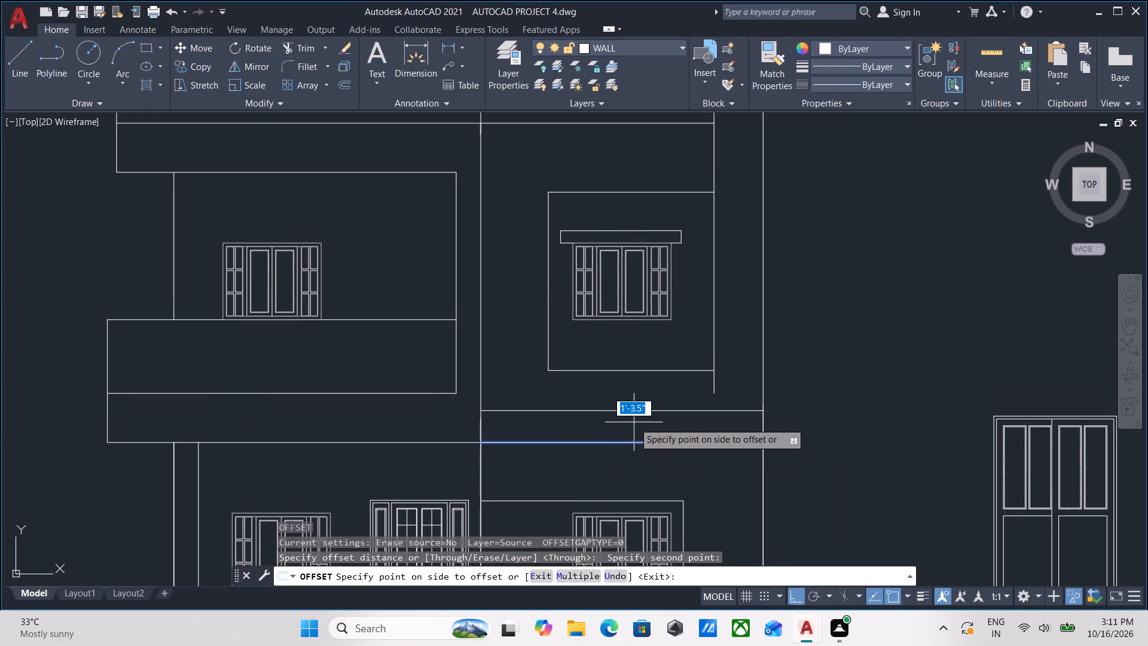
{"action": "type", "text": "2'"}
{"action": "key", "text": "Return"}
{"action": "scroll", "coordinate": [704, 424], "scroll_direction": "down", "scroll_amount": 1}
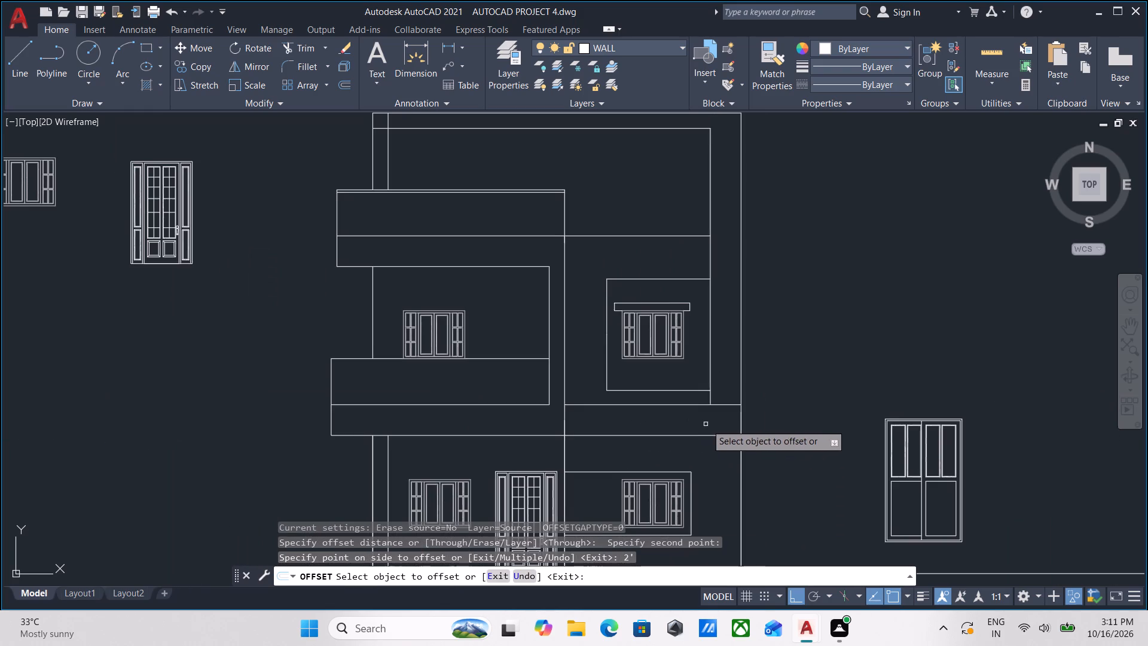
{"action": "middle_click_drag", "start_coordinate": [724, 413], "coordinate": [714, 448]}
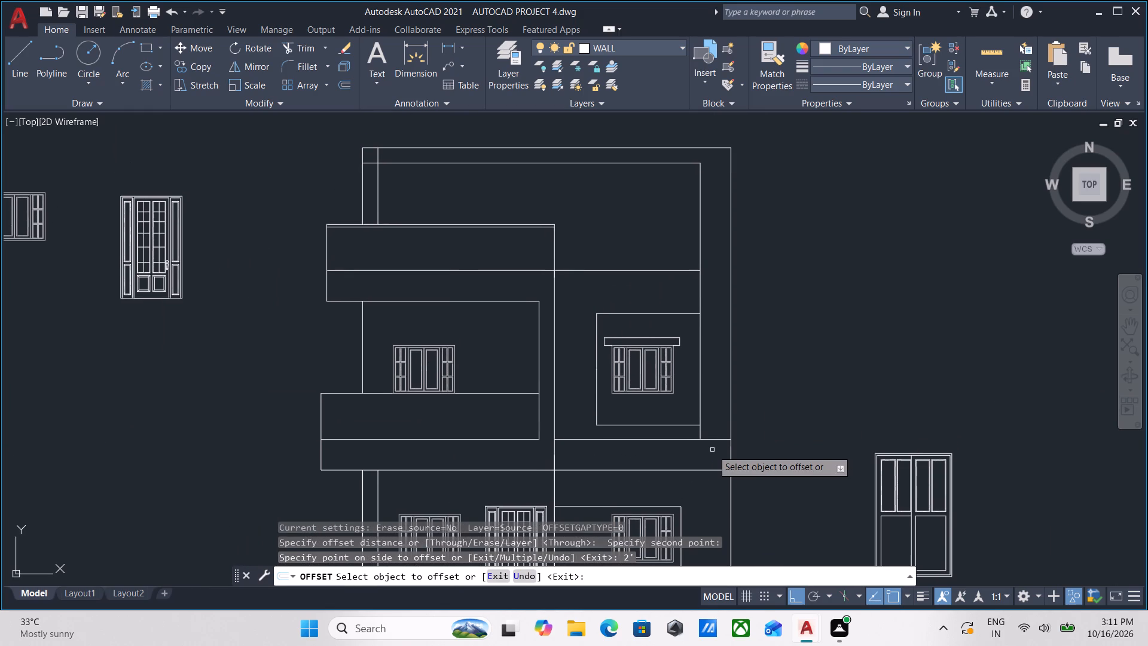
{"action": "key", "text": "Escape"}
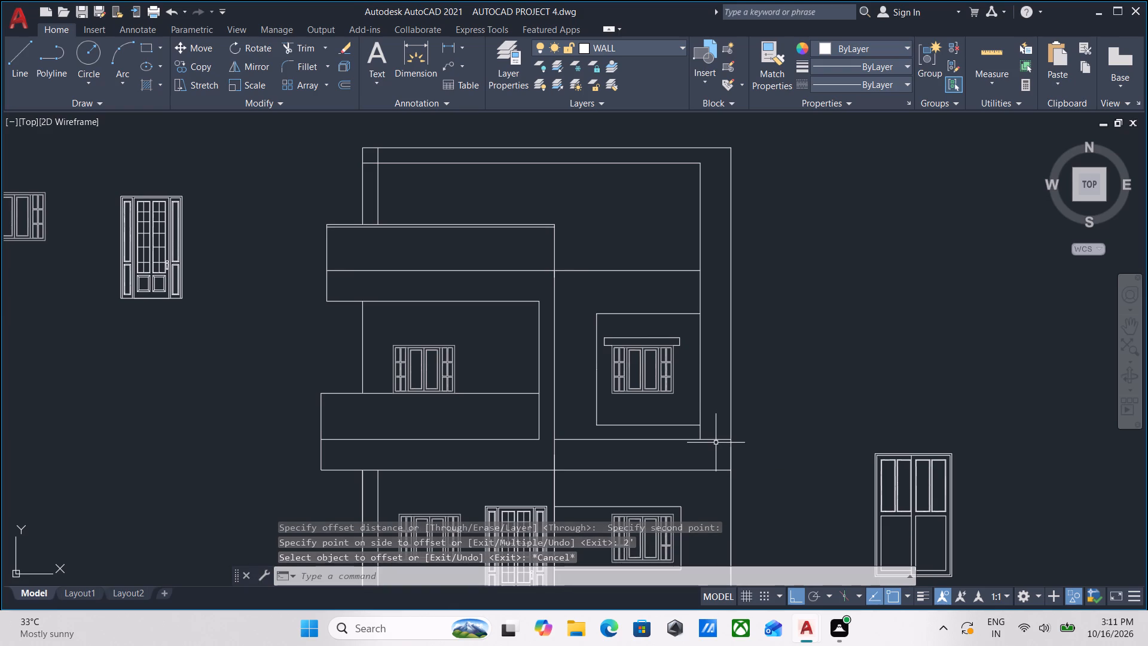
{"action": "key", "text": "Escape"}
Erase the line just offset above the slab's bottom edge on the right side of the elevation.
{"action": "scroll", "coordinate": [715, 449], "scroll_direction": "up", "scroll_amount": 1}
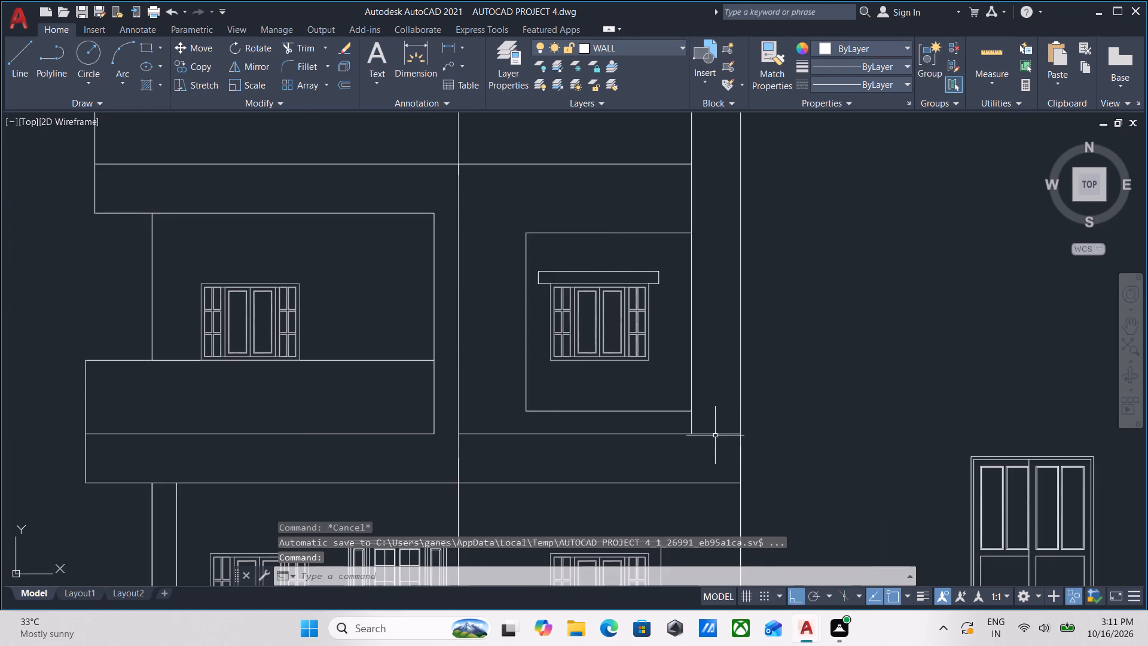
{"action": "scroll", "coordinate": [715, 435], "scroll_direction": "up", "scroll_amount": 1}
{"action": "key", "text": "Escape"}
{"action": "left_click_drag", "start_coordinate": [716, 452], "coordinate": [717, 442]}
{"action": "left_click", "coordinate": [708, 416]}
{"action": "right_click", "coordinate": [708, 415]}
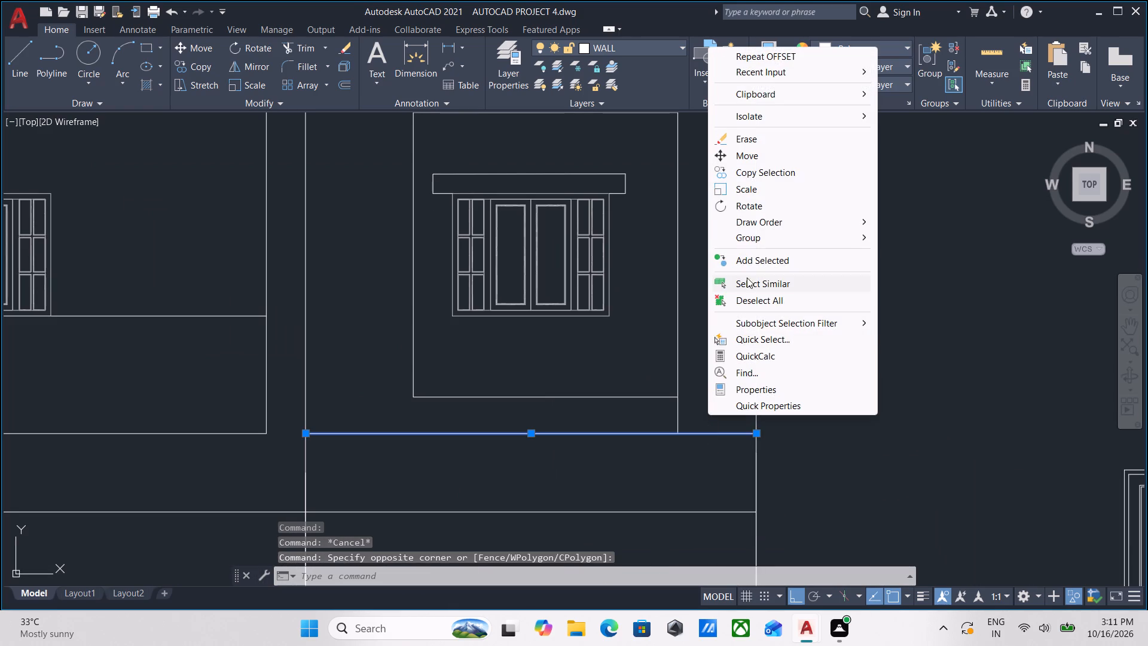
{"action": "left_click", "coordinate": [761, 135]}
Offset the slab's bottom line between the middle and outer right wall lines 1' upward.
{"action": "middle_click_drag", "start_coordinate": [615, 423], "coordinate": [679, 335]}
{"action": "left_click_drag", "start_coordinate": [625, 445], "coordinate": [625, 440]}
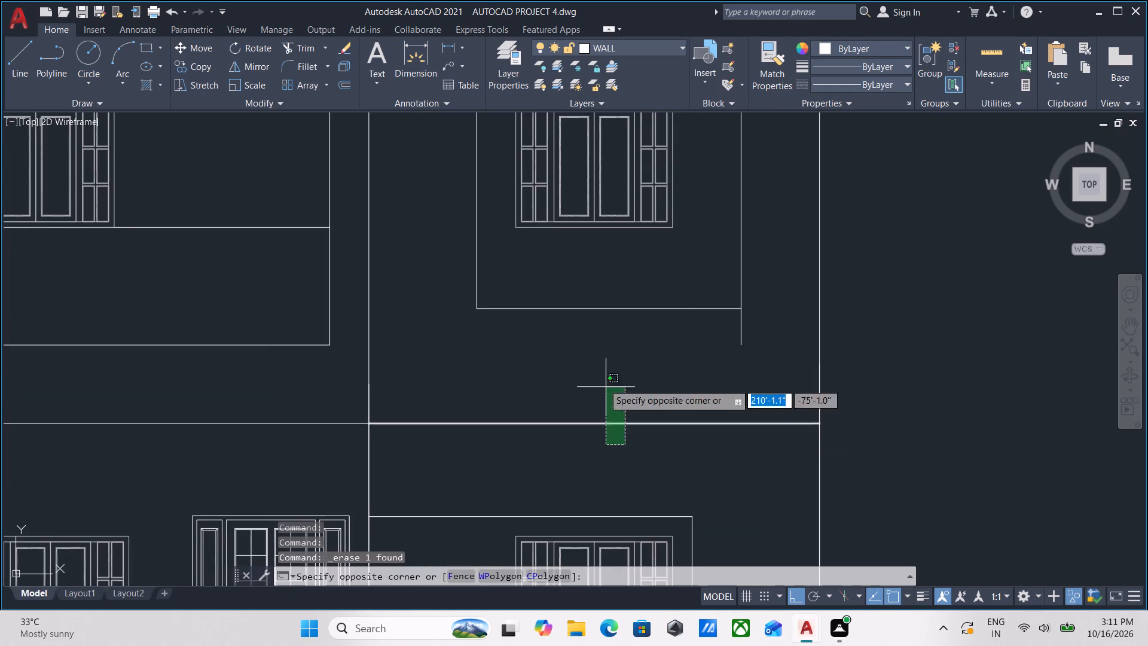
{"action": "left_click", "coordinate": [602, 381]}
{"action": "middle_click_drag", "start_coordinate": [602, 381], "coordinate": [602, 407]}
{"action": "key", "text": "o"}
{"action": "key", "text": "Return"}
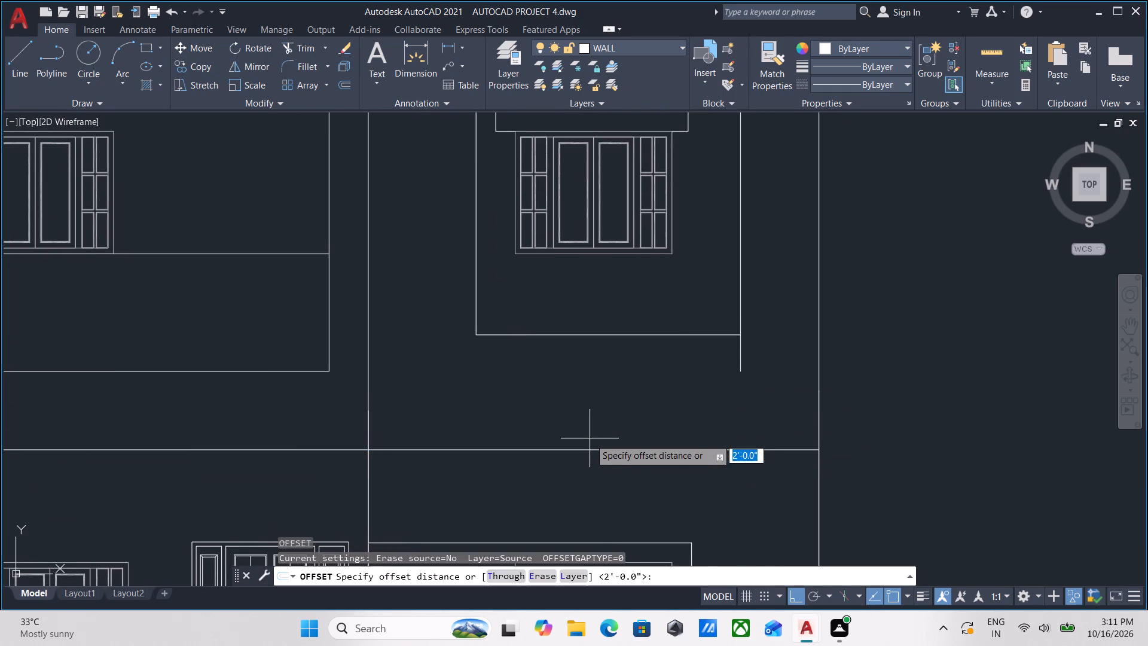
{"action": "left_click", "coordinate": [583, 450]}
{"action": "left_click", "coordinate": [587, 416]}
{"action": "key", "text": "1"}
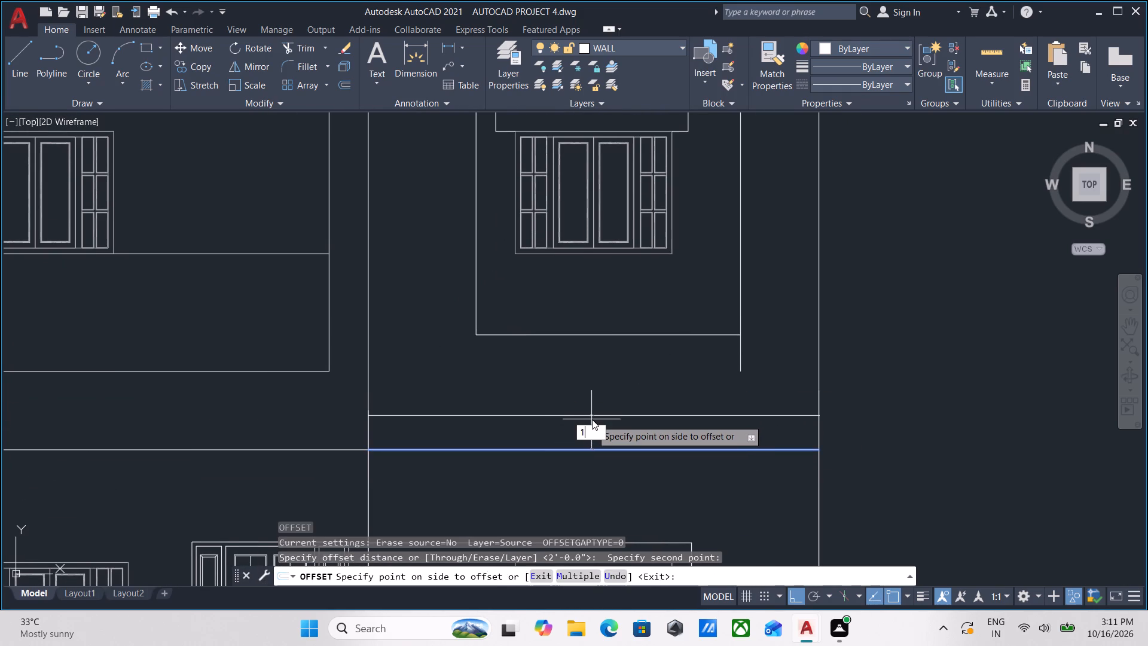
{"action": "key", "text": "apostrophe"}
{"action": "key", "text": "Return"}
{"action": "scroll", "coordinate": [654, 413], "scroll_direction": "down", "scroll_amount": 1}
{"action": "middle_click_drag", "start_coordinate": [654, 413], "coordinate": [648, 434]}
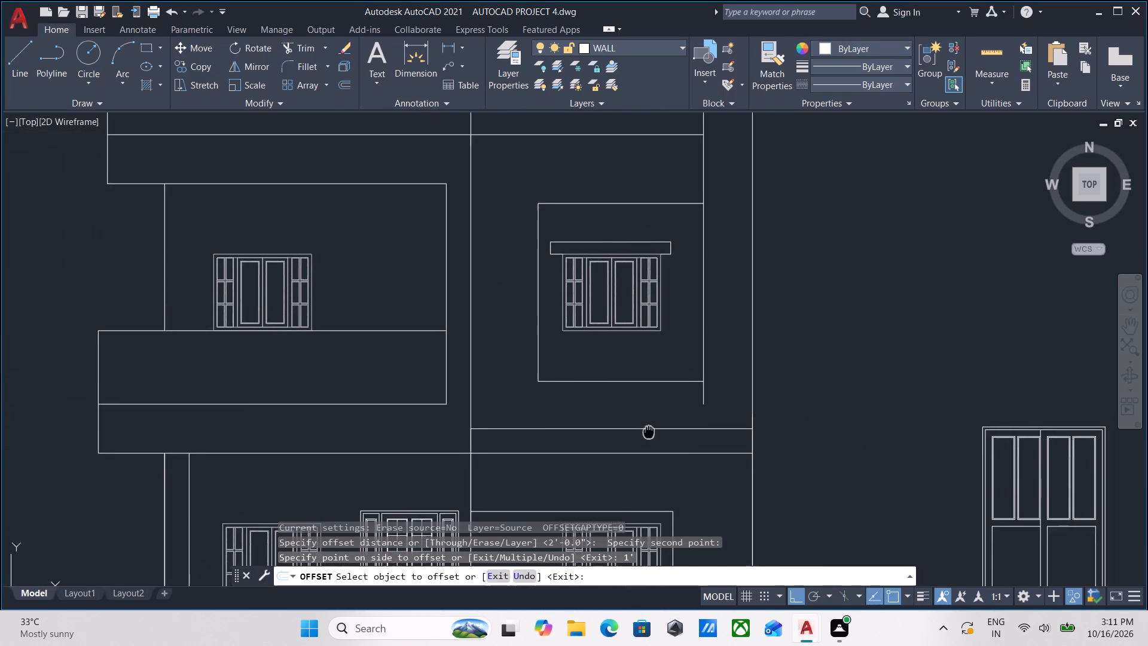
{"action": "middle_click_drag", "start_coordinate": [648, 434], "coordinate": [646, 435]}
{"action": "key", "text": "Escape"}
Extend the inner right wall line down to the new line above the slab's bottom edge.
{"action": "middle_click_drag", "start_coordinate": [704, 422], "coordinate": [687, 451]}
{"action": "scroll", "coordinate": [698, 460], "scroll_direction": "up", "scroll_amount": 1}
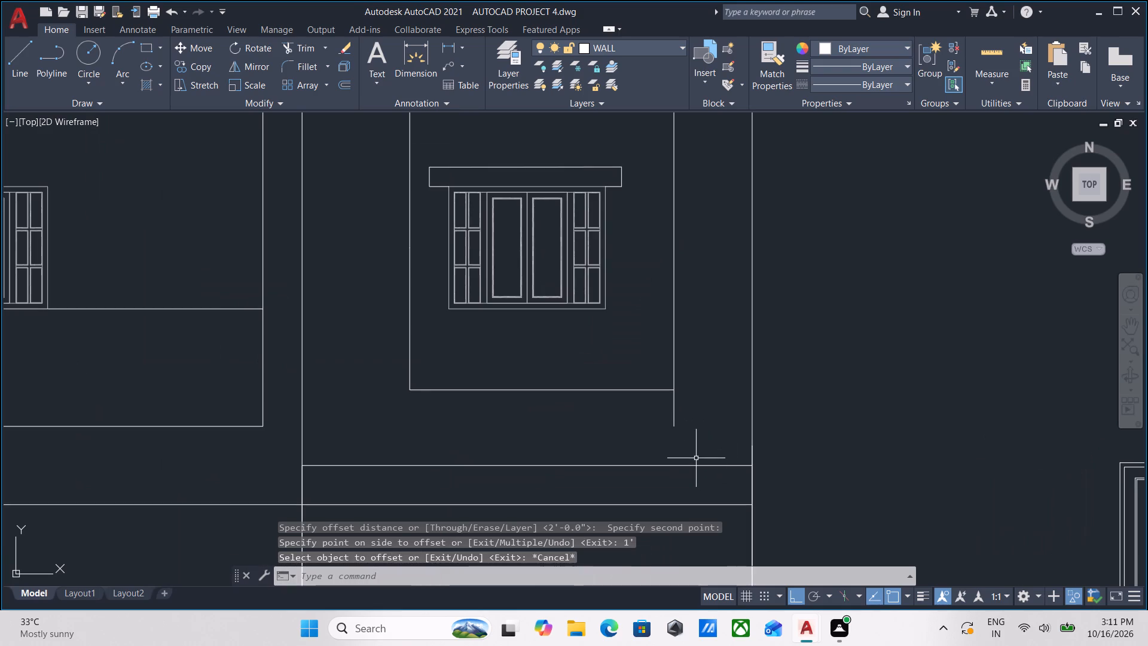
{"action": "type", "text": "ex"}
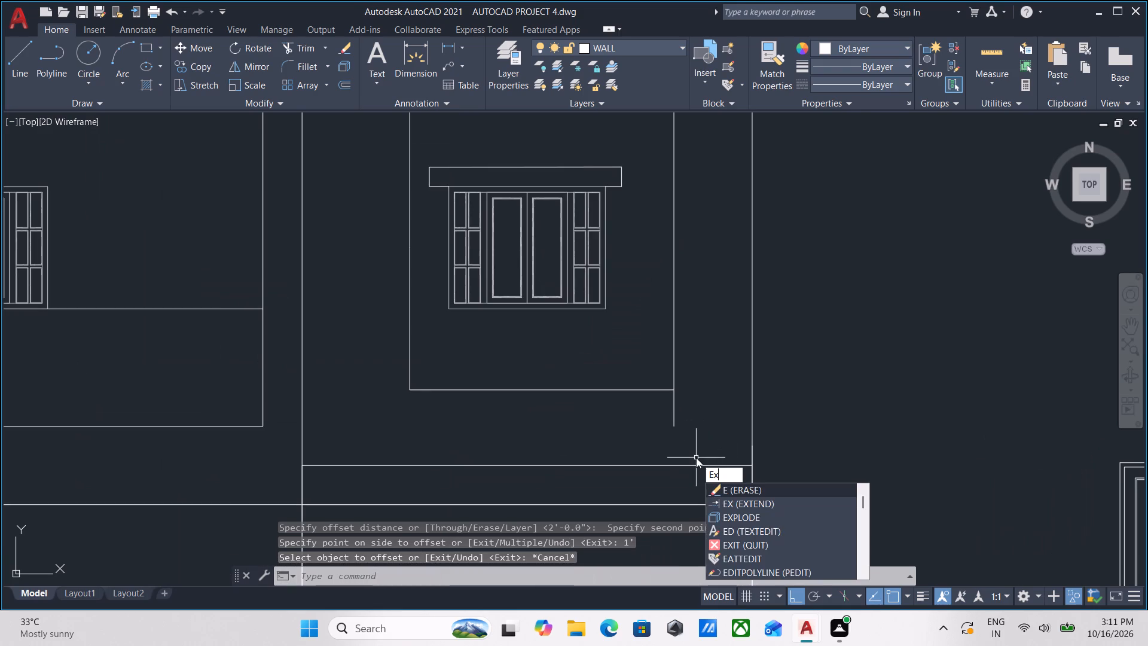
{"action": "key", "text": "Return"}
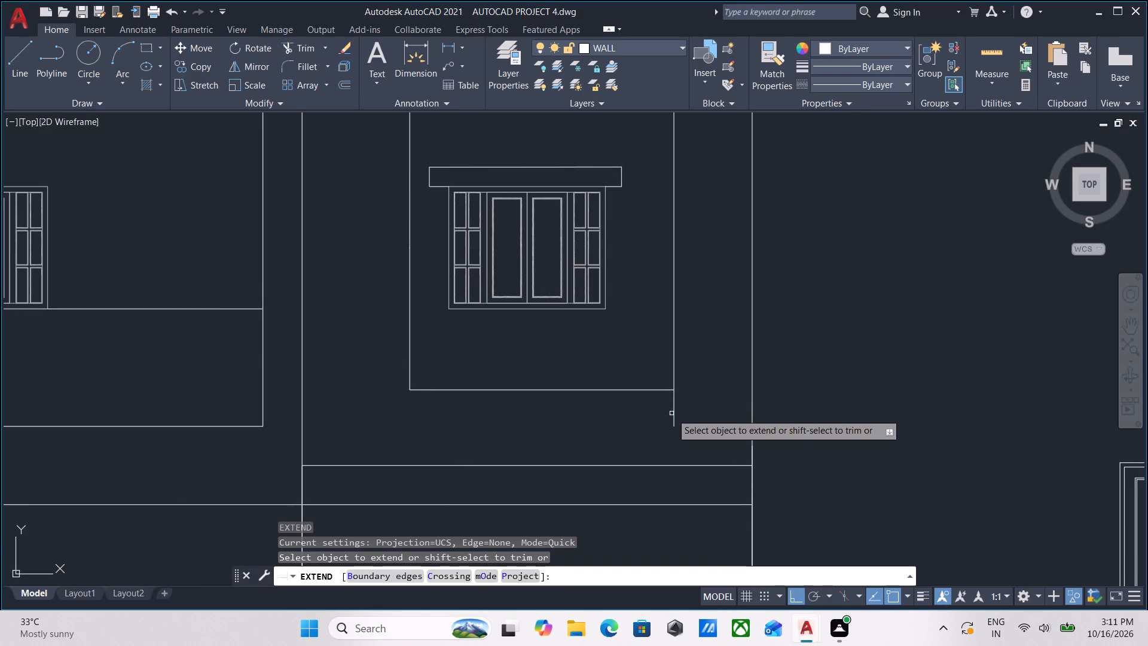
{"action": "left_click", "coordinate": [674, 412]}
{"action": "key", "text": "Escape"}
Trim the new slab line's portion between the inner and outer right wall lines.
{"action": "middle_click_drag", "start_coordinate": [696, 473], "coordinate": [708, 450]}
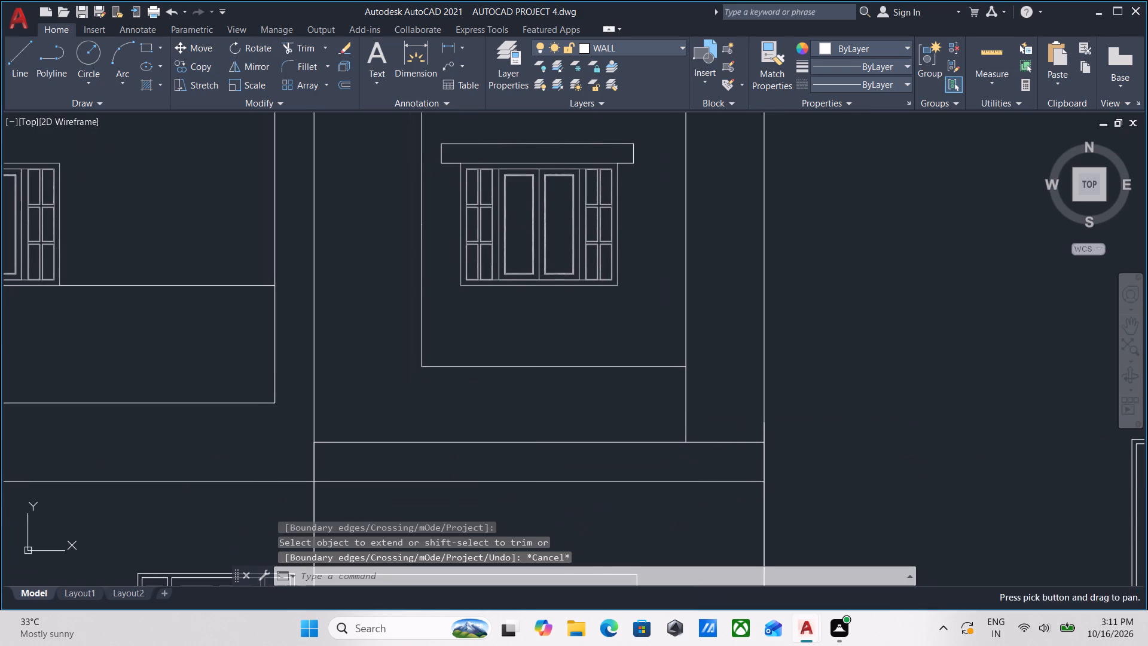
{"action": "type", "text": "tr"}
{"action": "key", "text": "Return"}
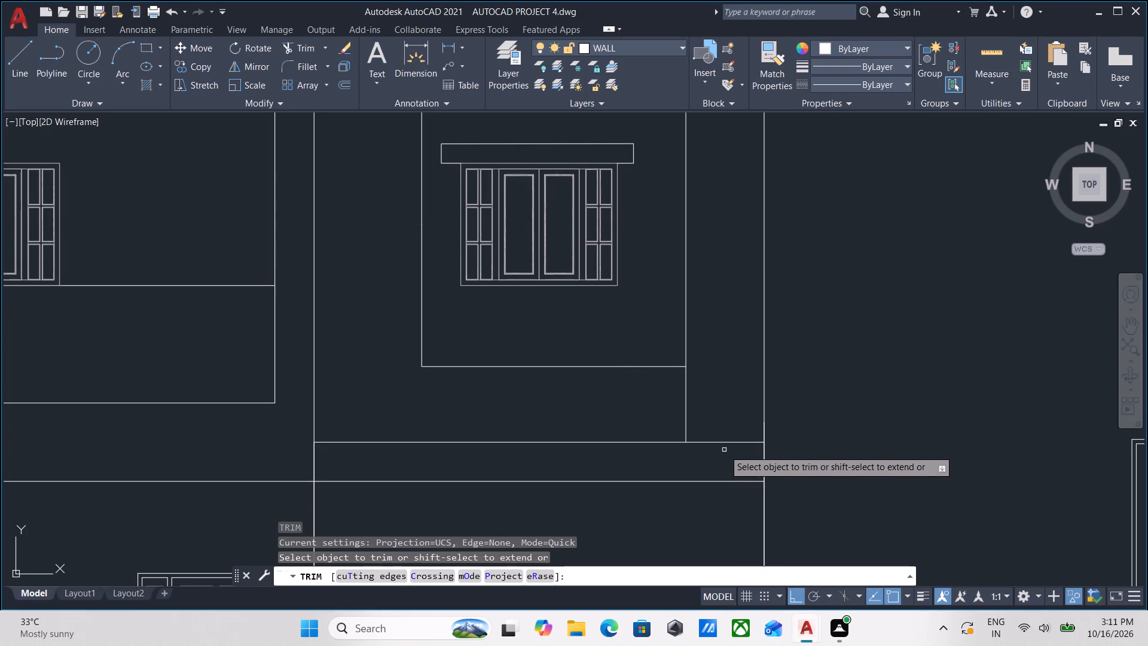
{"action": "left_click", "coordinate": [724, 450]}
{"action": "left_click", "coordinate": [727, 387]}
{"action": "scroll", "coordinate": [727, 387], "scroll_direction": "down", "scroll_amount": 1}
{"action": "middle_click_drag", "start_coordinate": [727, 387], "coordinate": [713, 483]}
{"action": "middle_click_drag", "start_coordinate": [712, 415], "coordinate": [706, 468]}
{"action": "scroll", "coordinate": [710, 407], "scroll_direction": "down", "scroll_amount": 2}
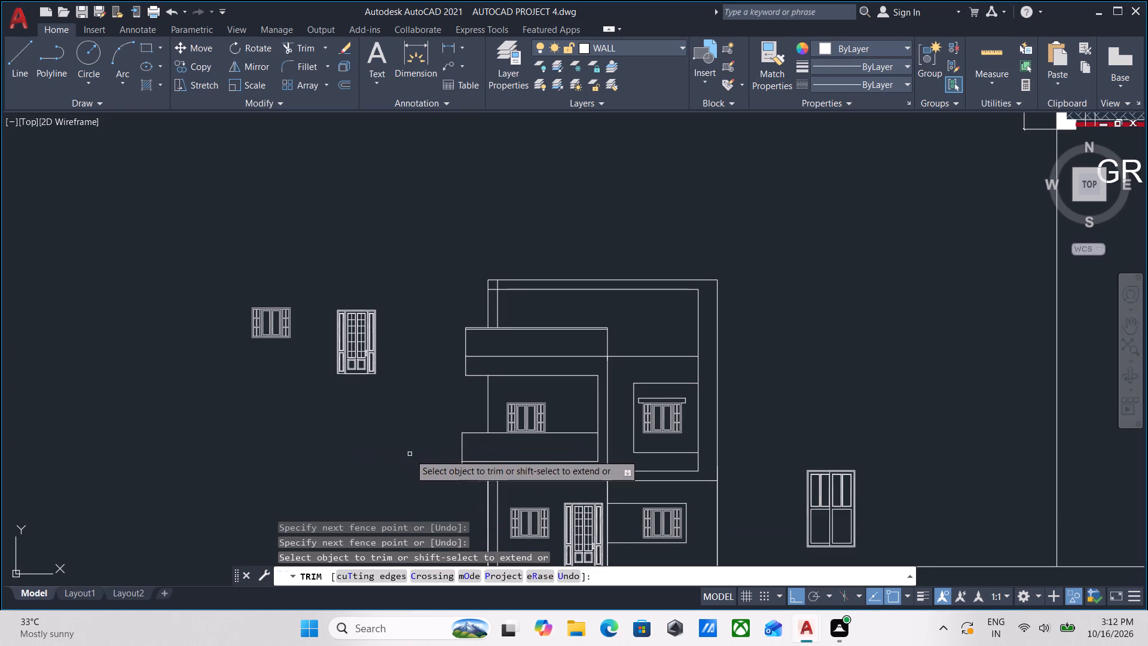
Trim the inner left wall line and inner roof line where they overrun the roof frame's upper-left inner corner.
{"action": "middle_click_drag", "start_coordinate": [410, 454], "coordinate": [414, 520]}
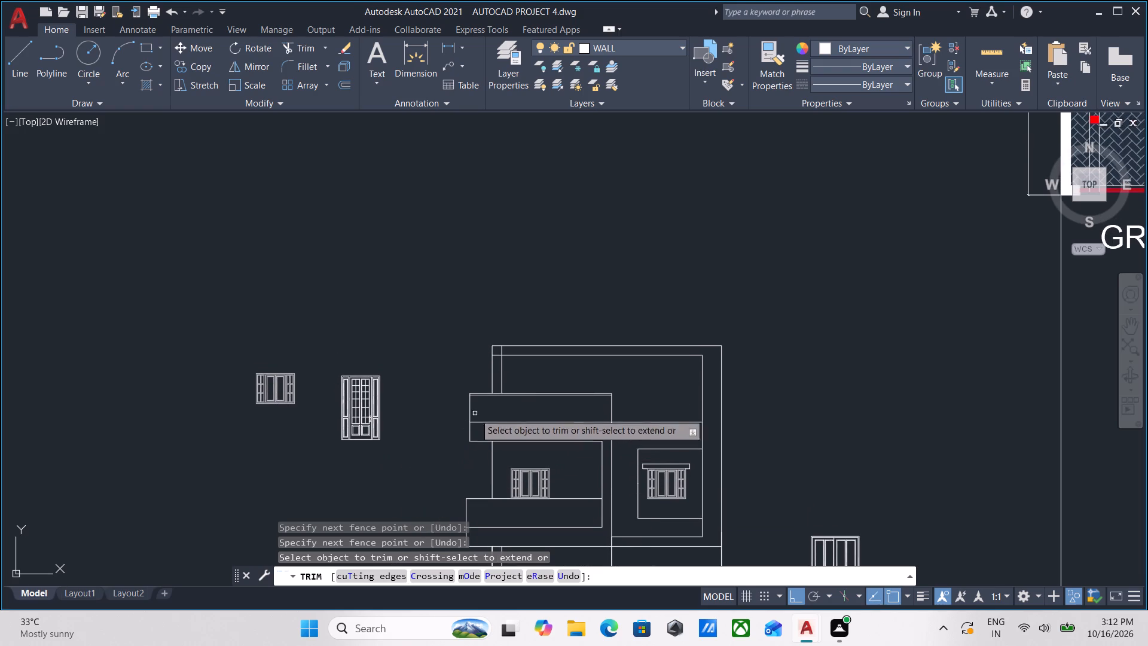
{"action": "scroll", "coordinate": [527, 360], "scroll_direction": "up", "scroll_amount": 3}
{"action": "scroll", "coordinate": [447, 328], "scroll_direction": "up", "scroll_amount": 3}
{"action": "left_click", "coordinate": [435, 332]}
{"action": "left_click", "coordinate": [320, 303]}
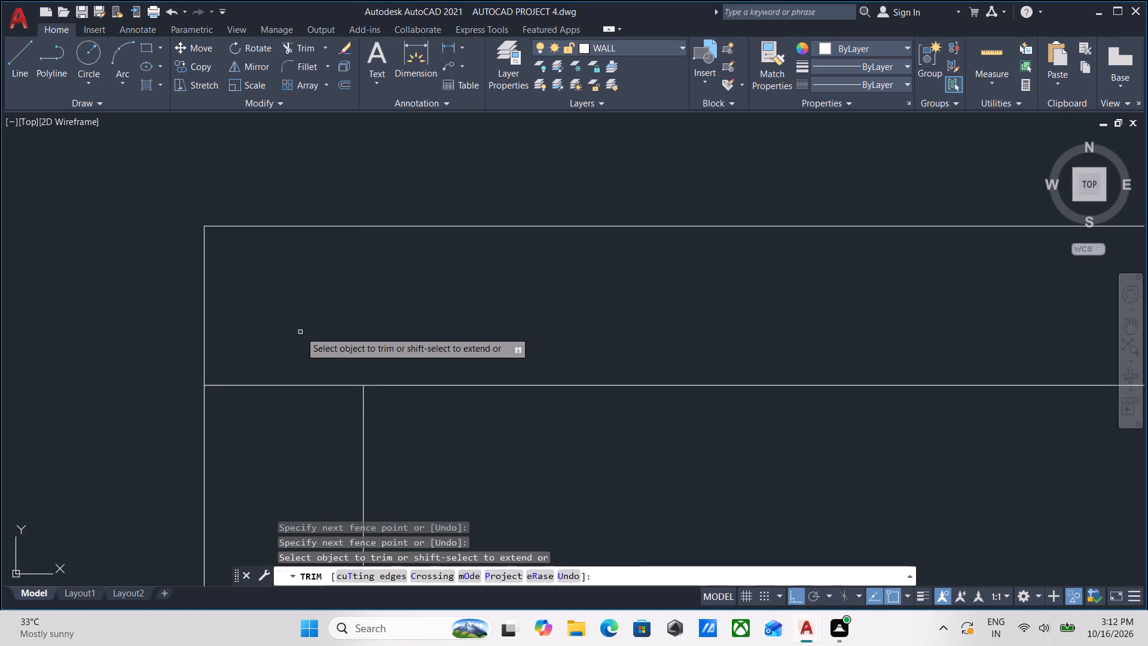
{"action": "left_click", "coordinate": [298, 329]}
{"action": "left_click", "coordinate": [267, 456]}
{"action": "scroll", "coordinate": [289, 413], "scroll_direction": "down", "scroll_amount": 3}
{"action": "middle_click_drag", "start_coordinate": [326, 374], "coordinate": [442, 304]}
{"action": "scroll", "coordinate": [509, 372], "scroll_direction": "down", "scroll_amount": 2}
{"action": "middle_click_drag", "start_coordinate": [509, 372], "coordinate": [529, 342]}
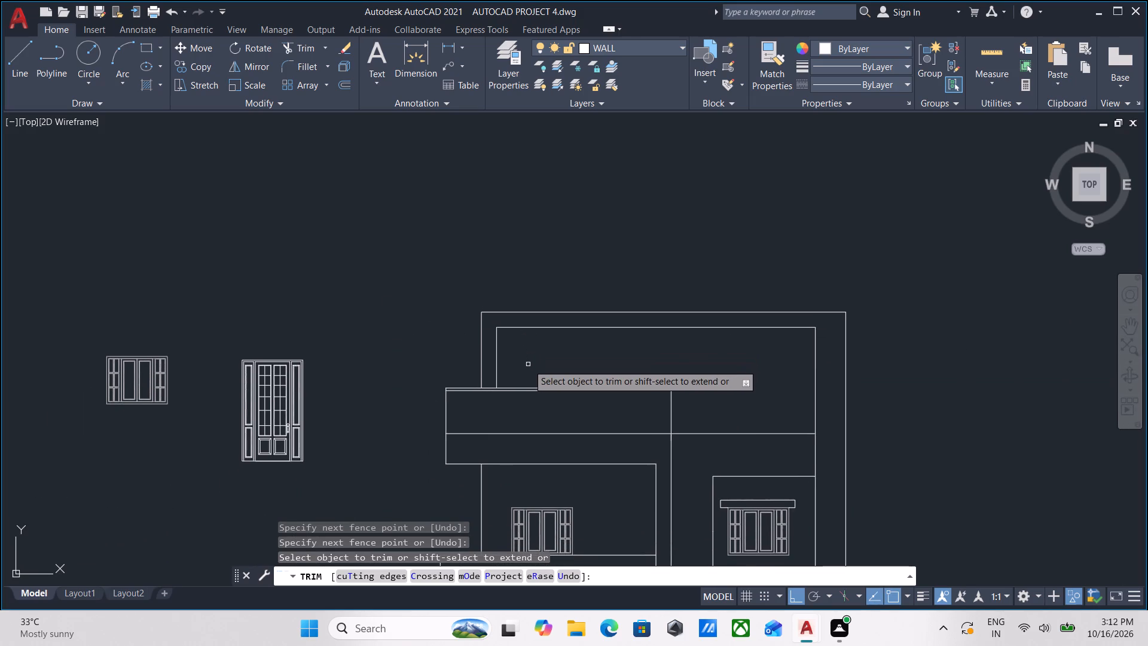
{"action": "middle_click_drag", "start_coordinate": [529, 355], "coordinate": [572, 319]}
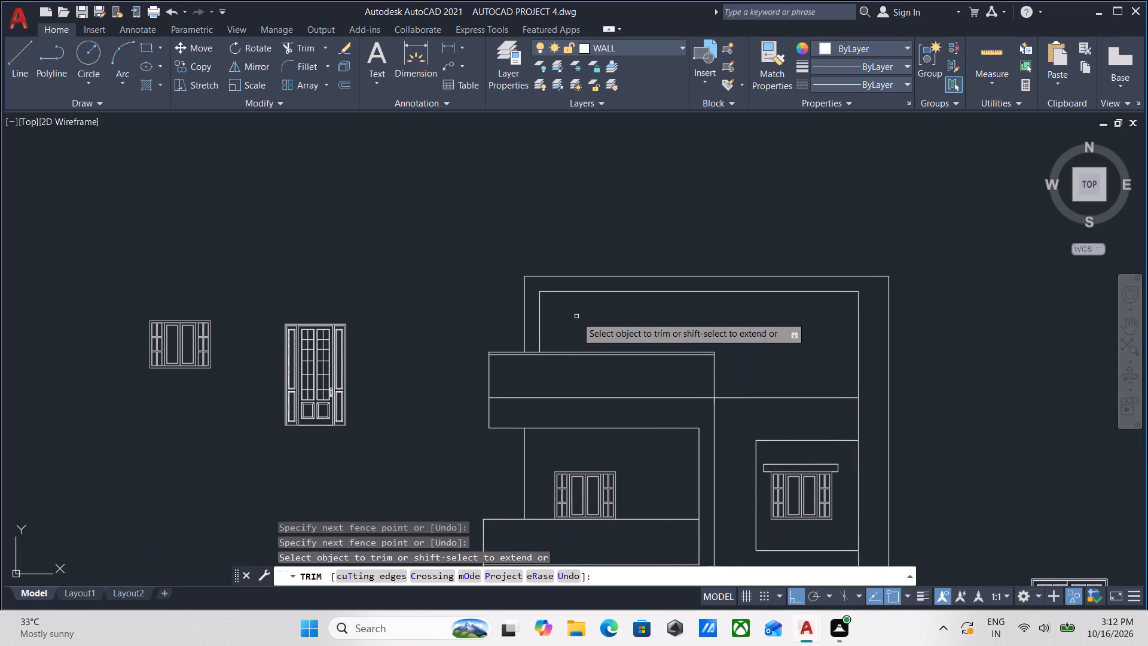
{"action": "key", "text": "Escape"}
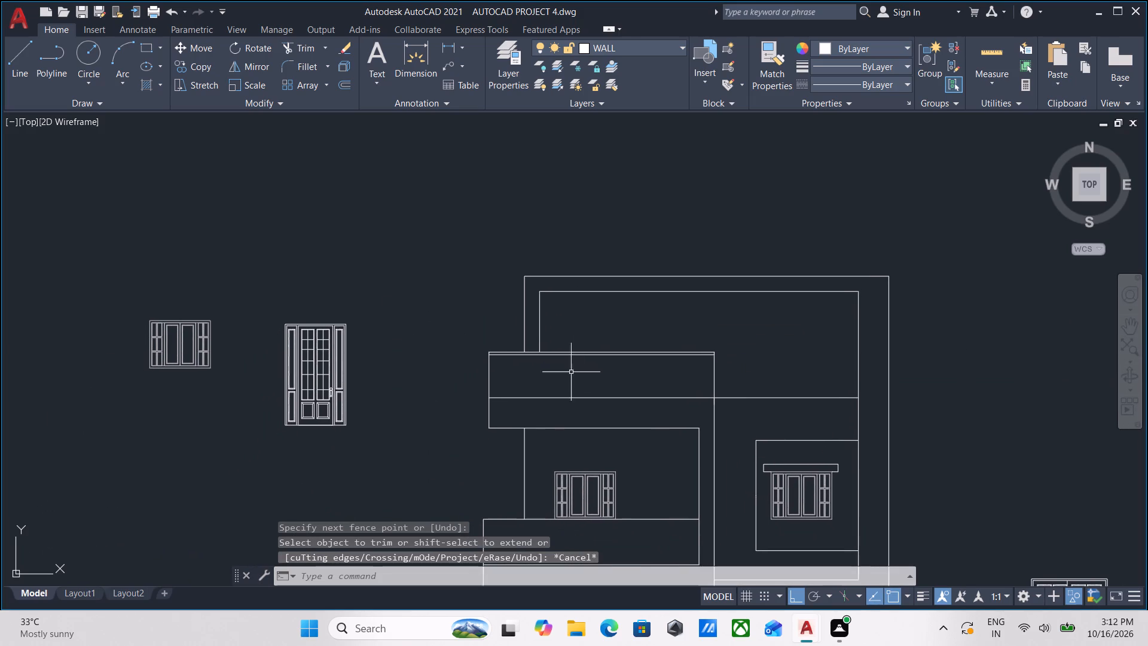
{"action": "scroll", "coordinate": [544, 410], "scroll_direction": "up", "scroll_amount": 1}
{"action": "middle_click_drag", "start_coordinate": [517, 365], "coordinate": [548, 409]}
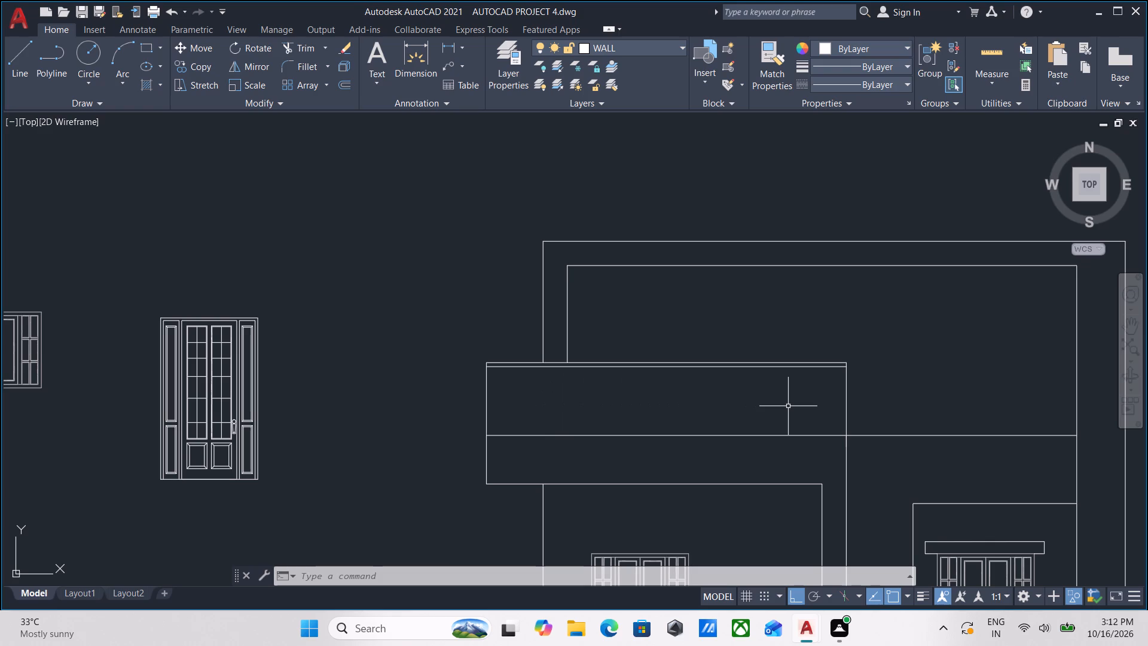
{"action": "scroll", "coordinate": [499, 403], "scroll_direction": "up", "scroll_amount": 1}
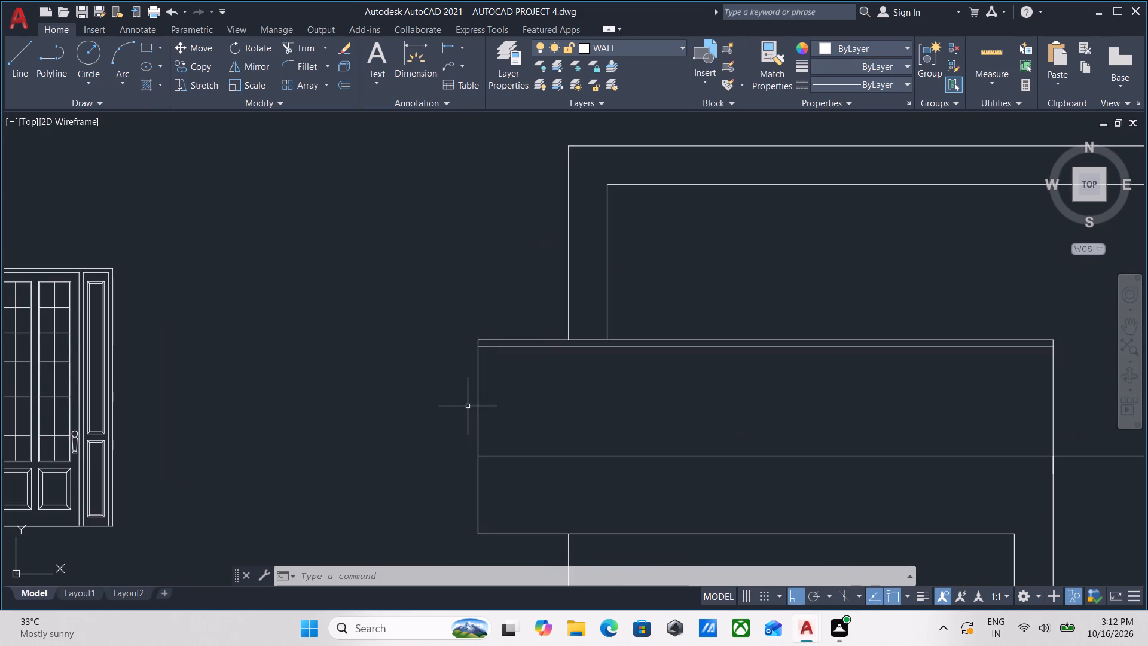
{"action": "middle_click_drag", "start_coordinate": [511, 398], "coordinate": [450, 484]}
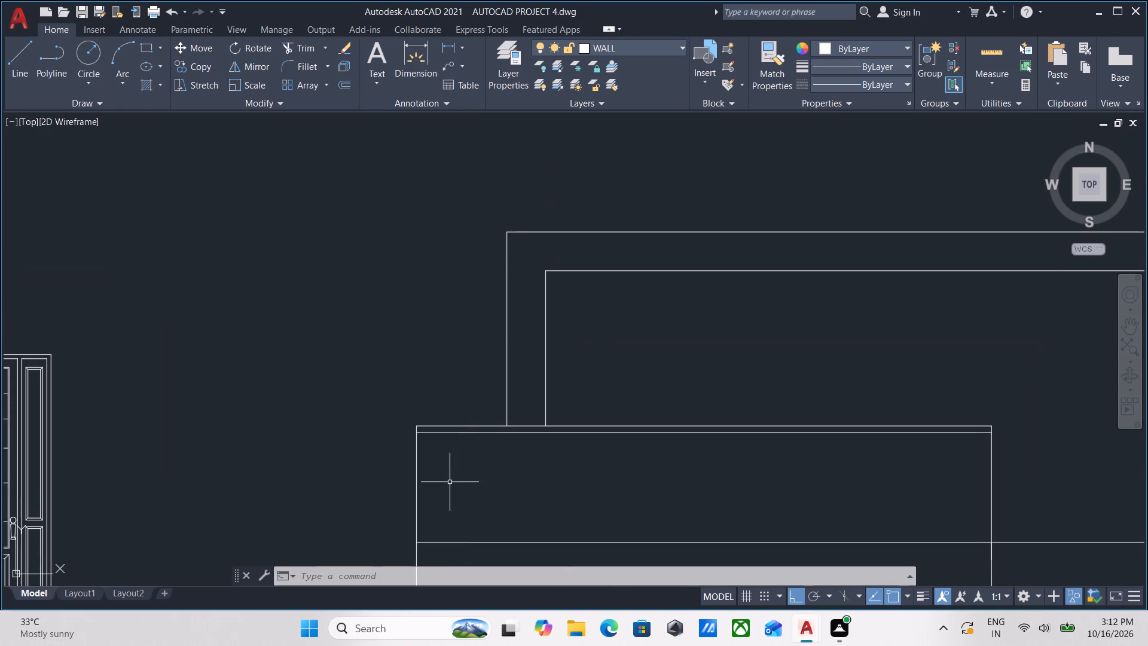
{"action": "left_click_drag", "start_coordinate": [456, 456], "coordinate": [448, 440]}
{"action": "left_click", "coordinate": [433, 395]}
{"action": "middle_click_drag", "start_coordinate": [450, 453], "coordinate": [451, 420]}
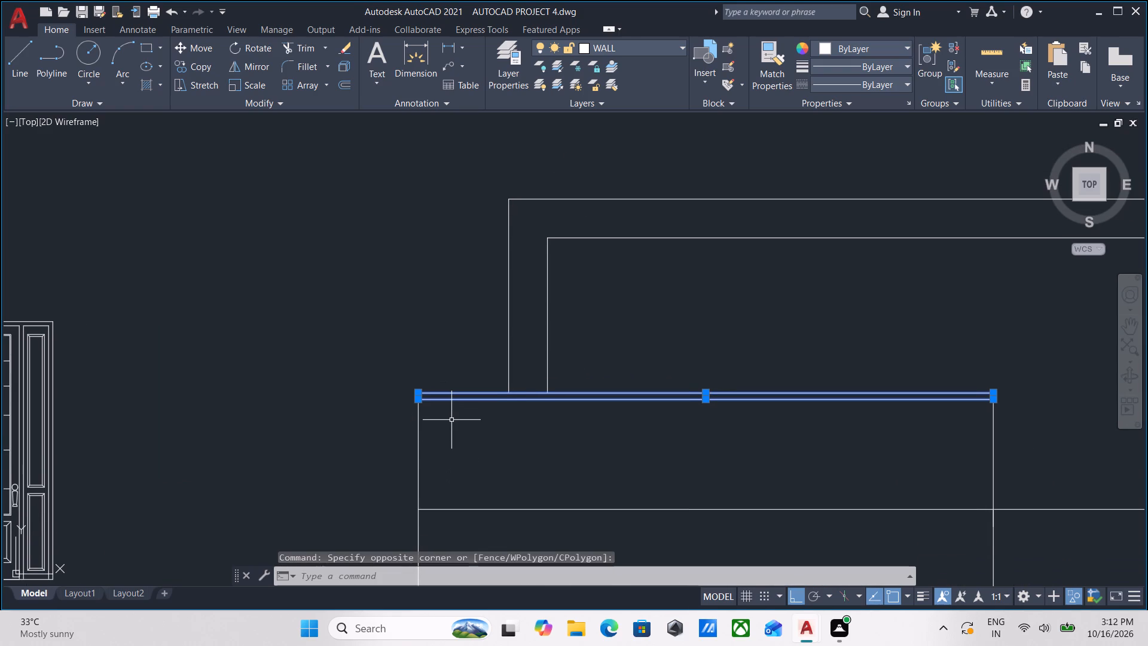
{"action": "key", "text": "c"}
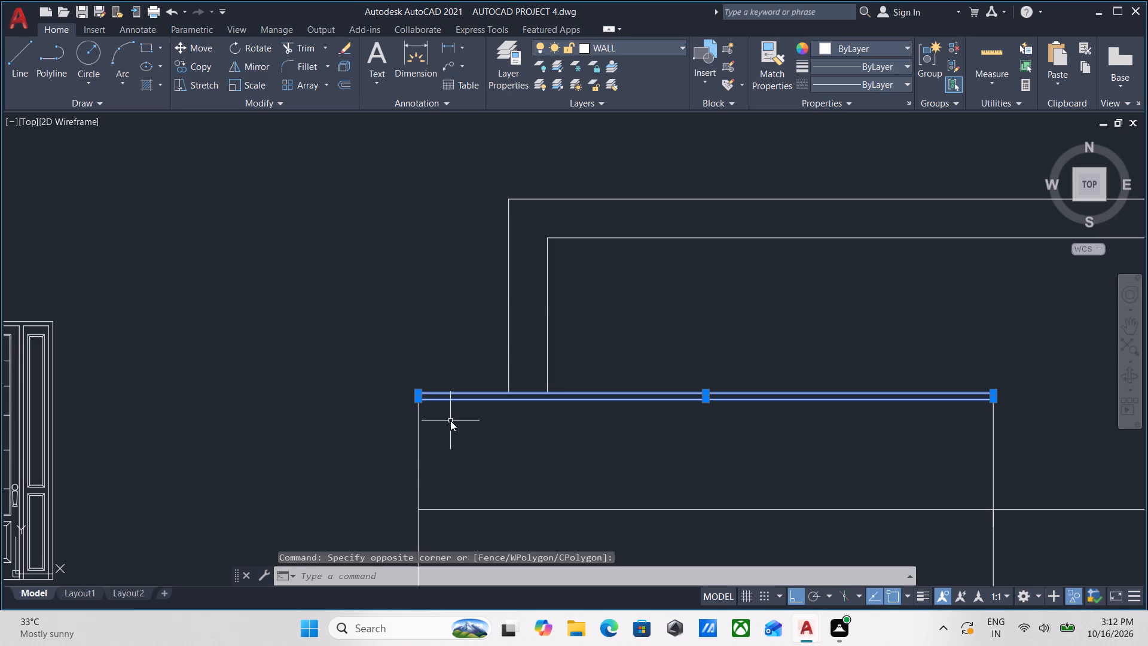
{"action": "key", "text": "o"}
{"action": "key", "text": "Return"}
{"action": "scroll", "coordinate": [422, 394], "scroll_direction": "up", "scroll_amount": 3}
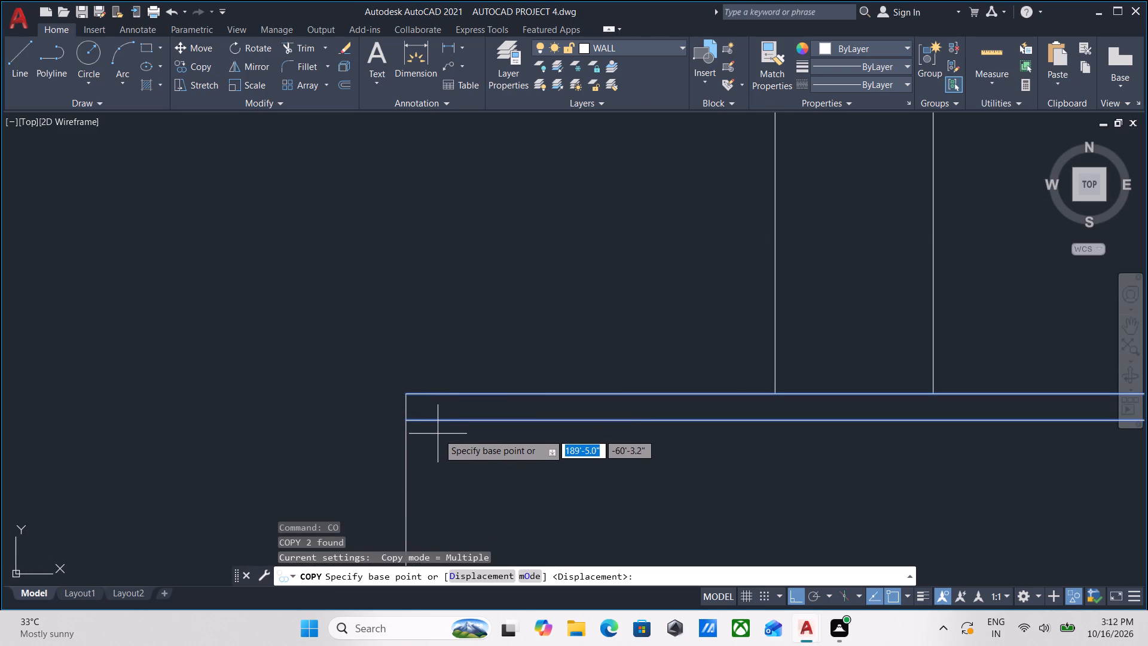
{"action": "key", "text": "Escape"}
Group the two closely spaced top lines of the upper slab band.
{"action": "left_click_drag", "start_coordinate": [491, 464], "coordinate": [490, 453]}
{"action": "left_click", "coordinate": [453, 335]}
{"action": "scroll", "coordinate": [512, 479], "scroll_direction": "down", "scroll_amount": 2}
{"action": "middle_click_drag", "start_coordinate": [512, 471], "coordinate": [351, 358]}
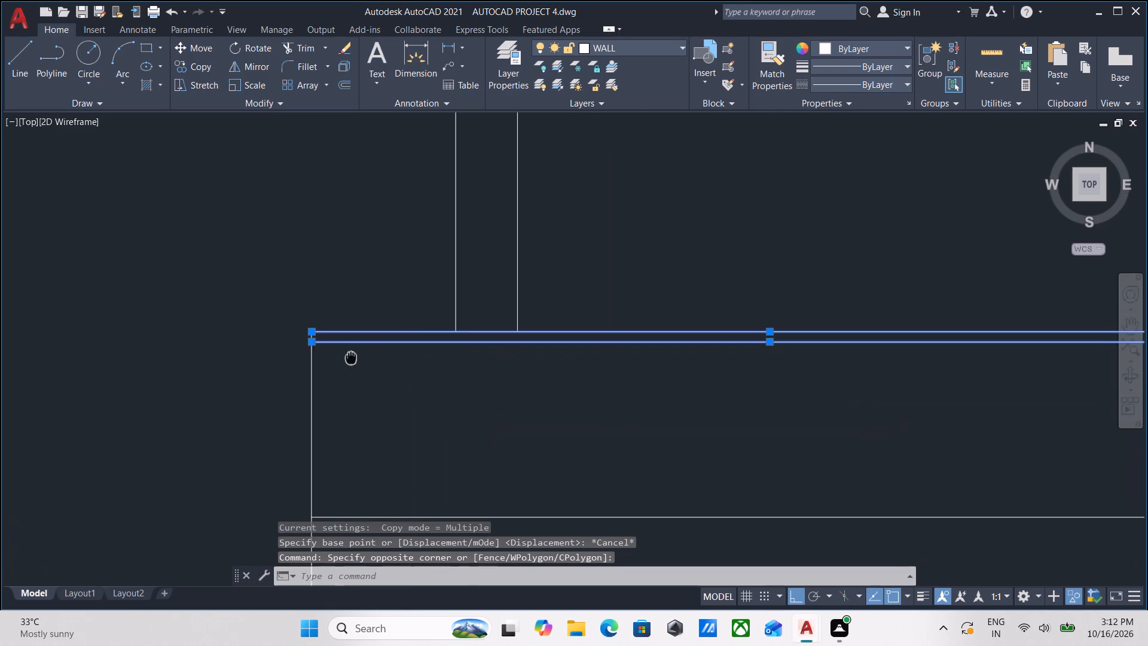
{"action": "middle_click_drag", "start_coordinate": [351, 358], "coordinate": [349, 358]}
{"action": "middle_click_drag", "start_coordinate": [533, 390], "coordinate": [211, 386]}
{"action": "scroll", "coordinate": [520, 406], "scroll_direction": "down", "scroll_amount": 1}
{"action": "middle_click_drag", "start_coordinate": [520, 406], "coordinate": [410, 420]}
{"action": "scroll", "coordinate": [640, 393], "scroll_direction": "up", "scroll_amount": 3}
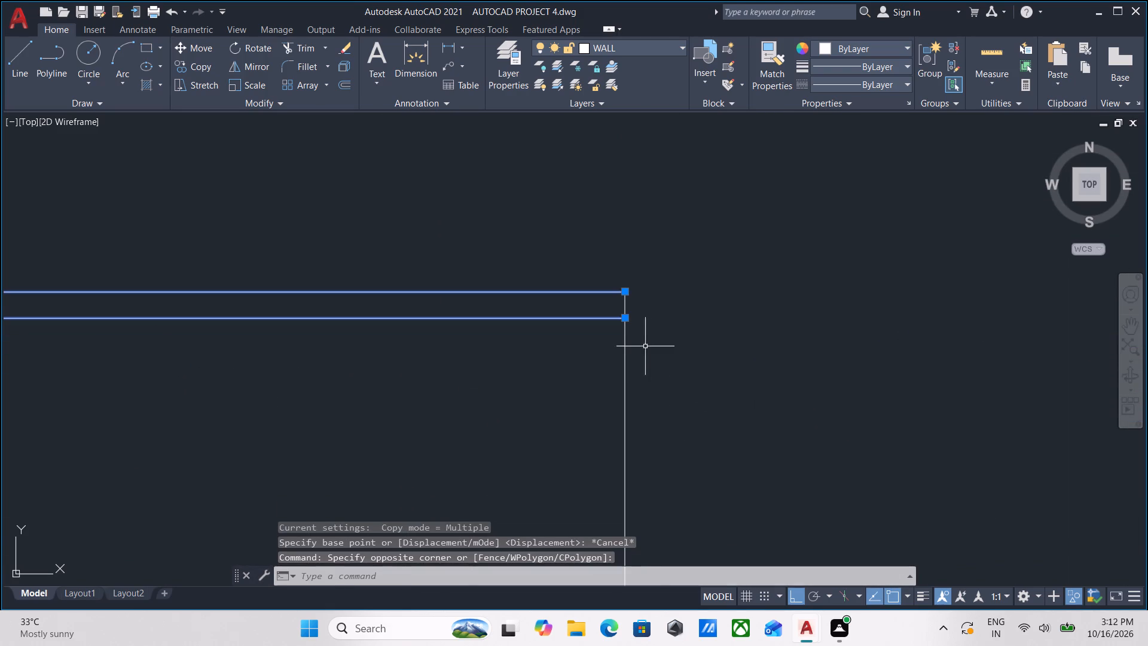
{"action": "scroll", "coordinate": [640, 348], "scroll_direction": "down", "scroll_amount": 1}
{"action": "middle_click_drag", "start_coordinate": [640, 348], "coordinate": [912, 346]}
{"action": "middle_click_drag", "start_coordinate": [377, 380], "coordinate": [751, 353]}
{"action": "middle_click_drag", "start_coordinate": [250, 371], "coordinate": [590, 392]}
{"action": "scroll", "coordinate": [395, 397], "scroll_direction": "down", "scroll_amount": 2}
{"action": "middle_click_drag", "start_coordinate": [395, 397], "coordinate": [483, 396]}
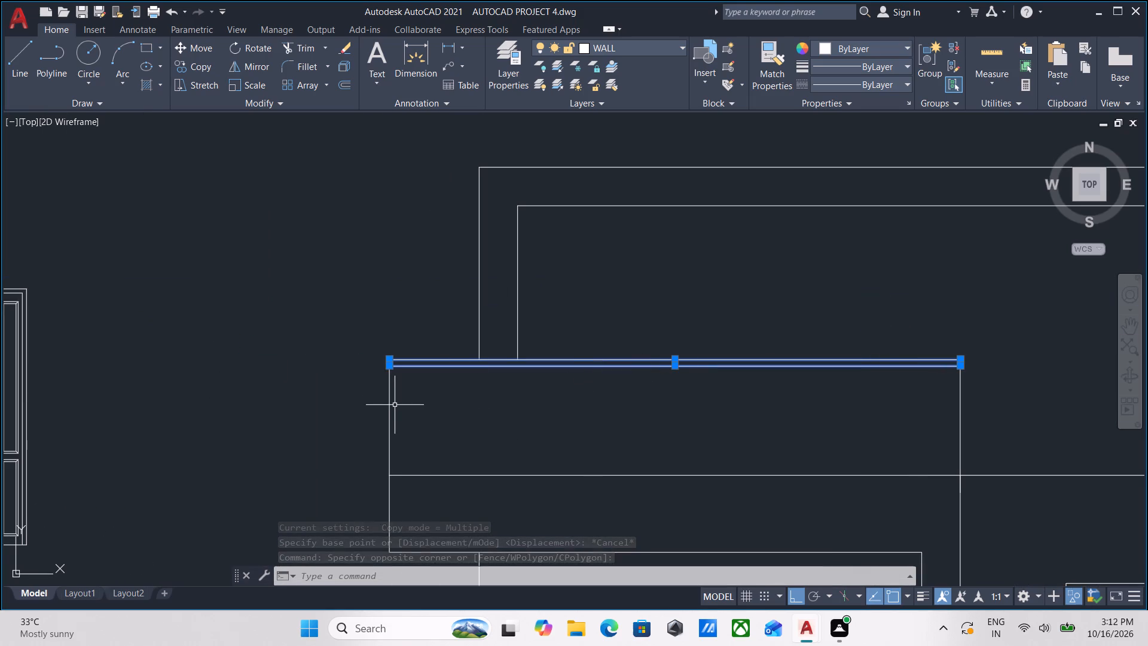
{"action": "key", "text": "g"}
{"action": "key", "text": "Return"}
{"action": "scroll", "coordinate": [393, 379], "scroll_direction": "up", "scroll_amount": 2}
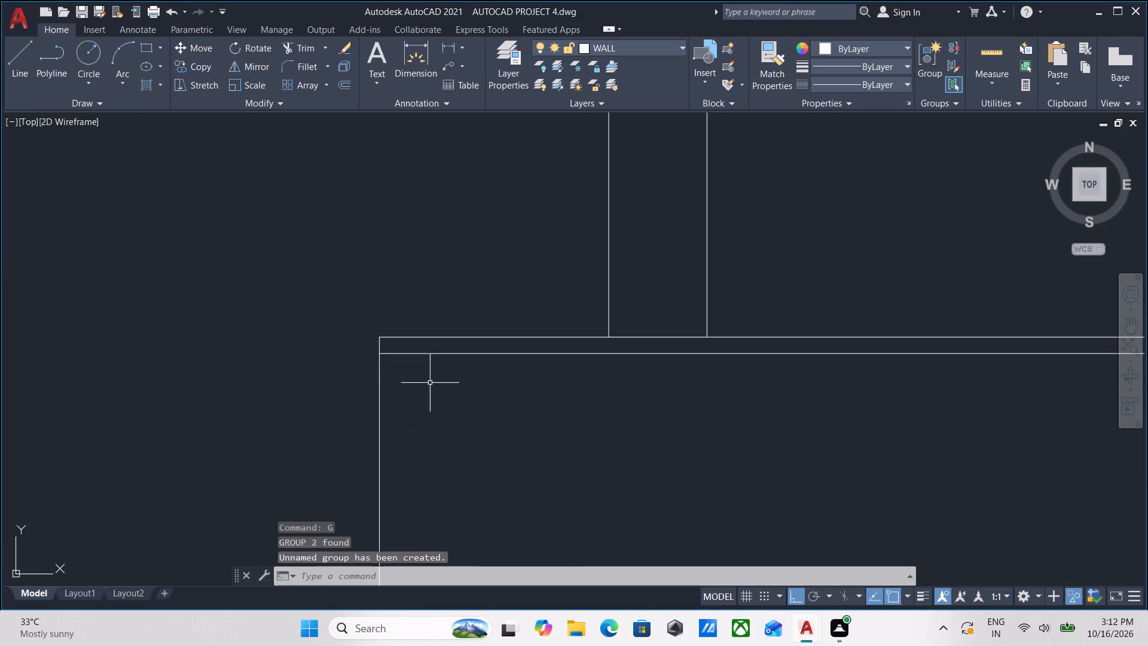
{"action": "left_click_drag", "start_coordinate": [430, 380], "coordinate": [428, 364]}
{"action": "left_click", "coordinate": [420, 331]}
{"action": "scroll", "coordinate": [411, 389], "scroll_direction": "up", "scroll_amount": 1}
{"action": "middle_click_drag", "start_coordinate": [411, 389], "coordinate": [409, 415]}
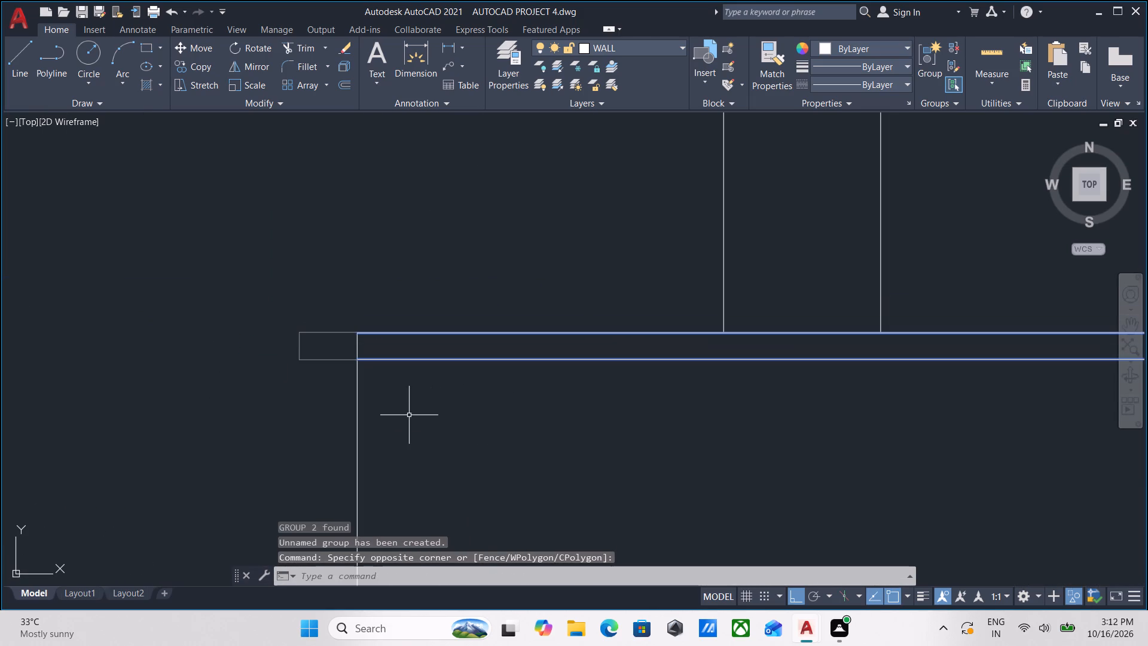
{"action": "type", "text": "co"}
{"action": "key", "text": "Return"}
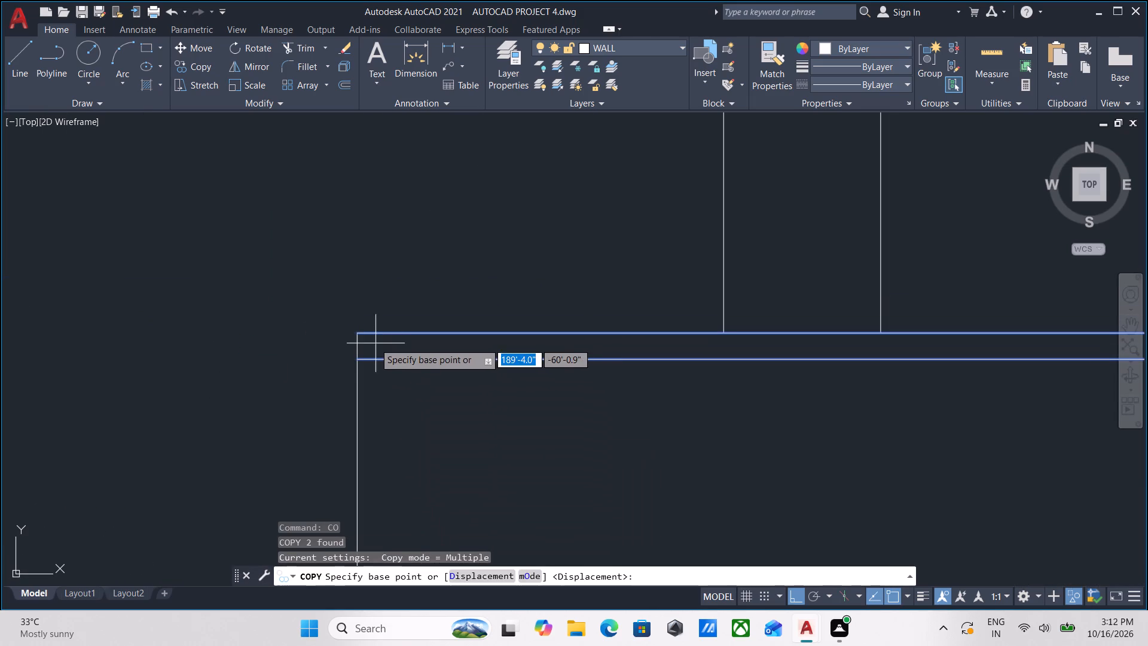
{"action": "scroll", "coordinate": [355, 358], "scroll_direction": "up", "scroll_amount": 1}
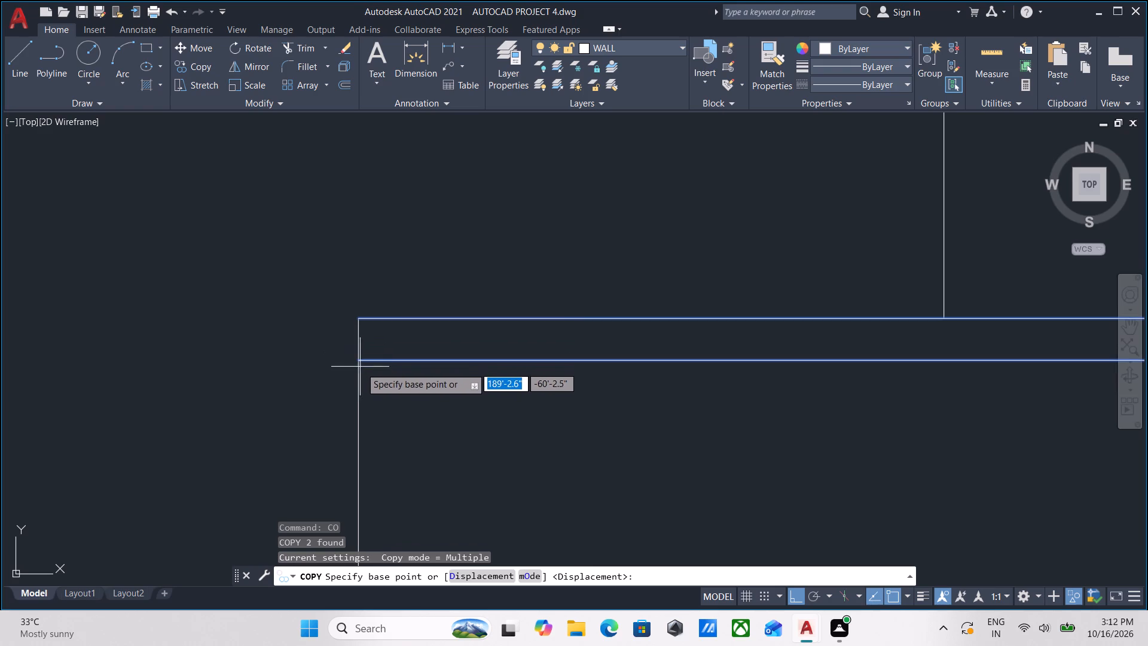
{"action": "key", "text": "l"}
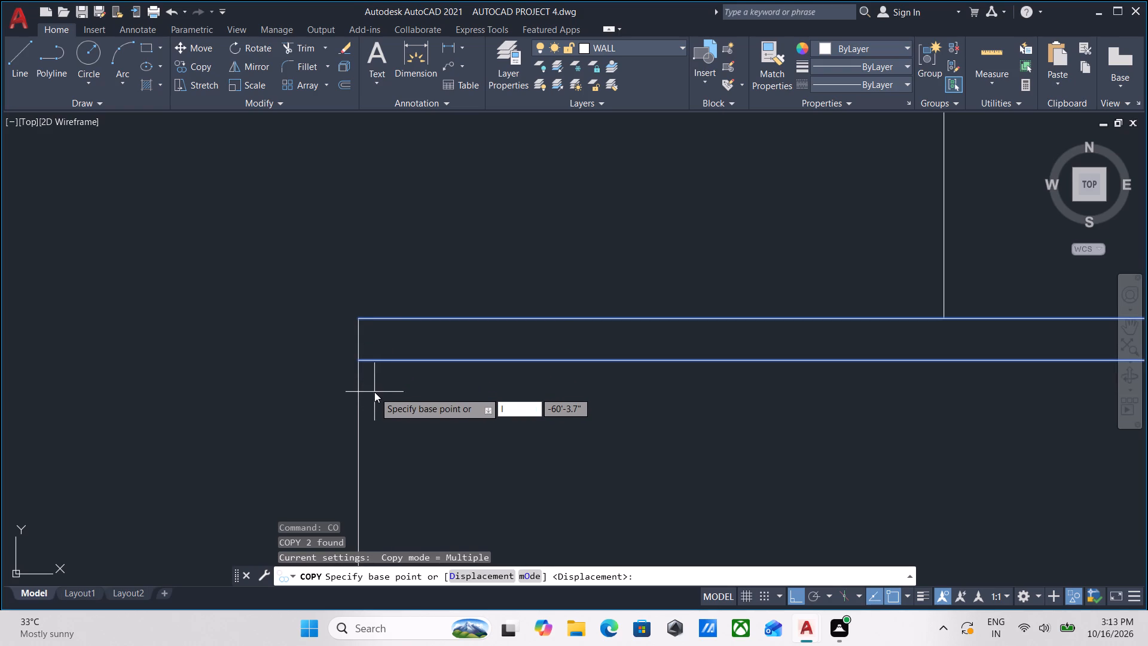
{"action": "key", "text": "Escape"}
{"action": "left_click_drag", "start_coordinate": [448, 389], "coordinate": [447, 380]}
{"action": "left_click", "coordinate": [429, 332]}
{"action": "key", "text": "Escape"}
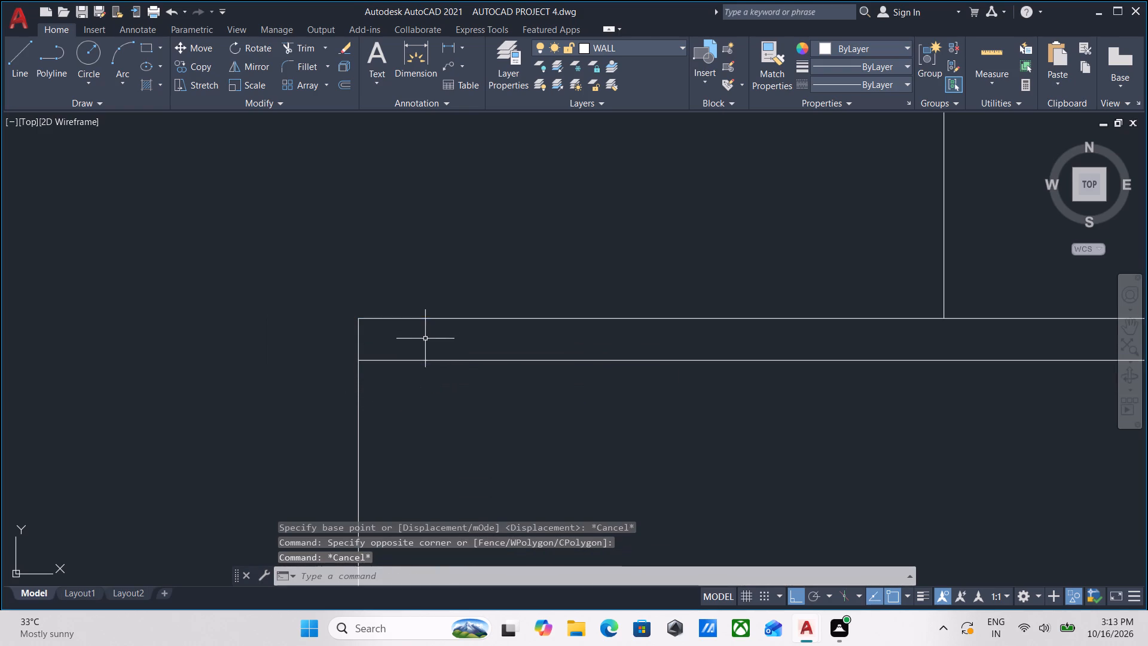
Draw a horizontal guide line midway between the upper slab band's two grouped top lines, from its left edge to its right edge.
{"action": "key", "text": "l"}
{"action": "key", "text": "Return"}
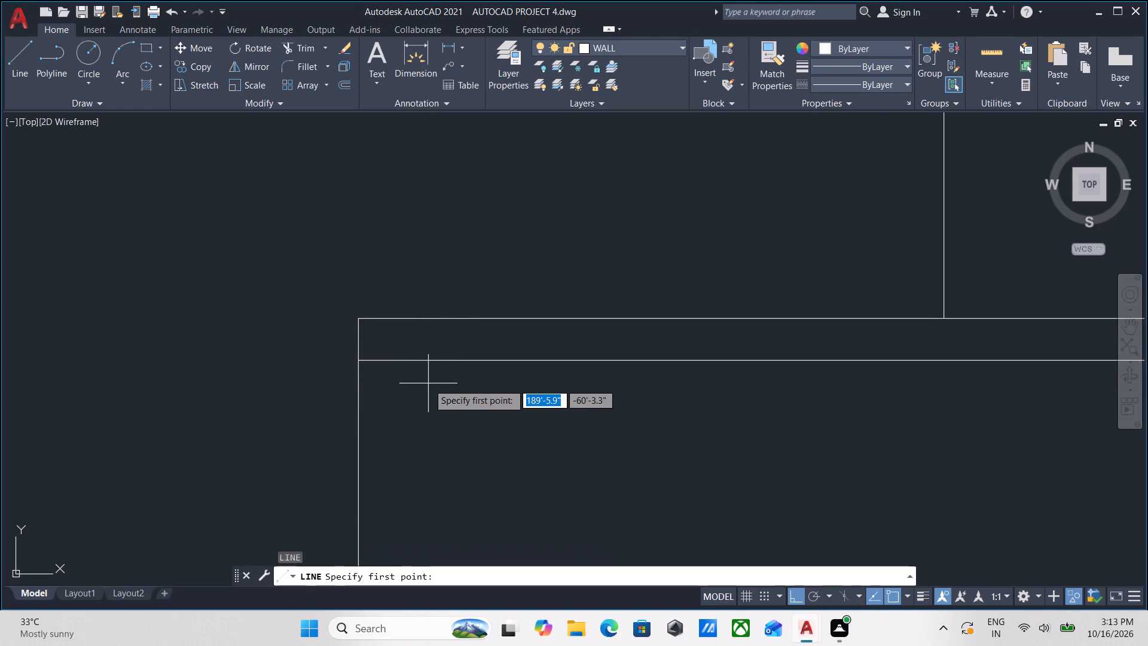
{"action": "key", "text": "m"}
{"action": "key", "text": "2"}
{"action": "key", "text": "p"}
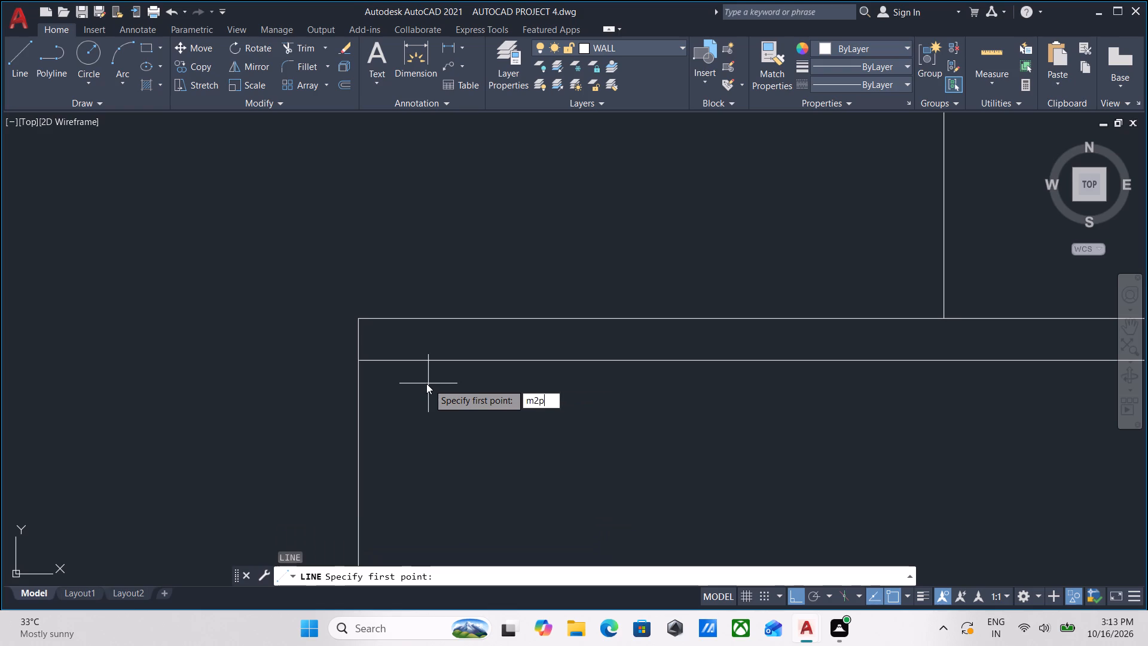
{"action": "key", "text": "Return"}
{"action": "scroll", "coordinate": [381, 343], "scroll_direction": "up", "scroll_amount": 2}
{"action": "left_click", "coordinate": [324, 383]}
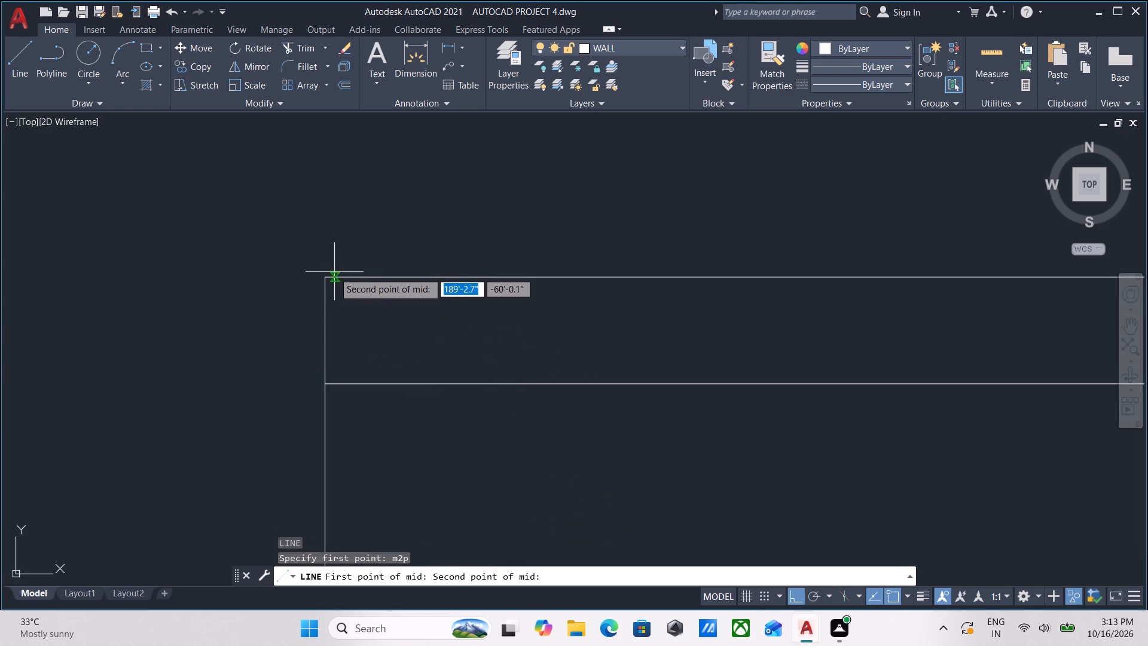
{"action": "left_click", "coordinate": [331, 274]}
{"action": "scroll", "coordinate": [433, 334], "scroll_direction": "down", "scroll_amount": 2}
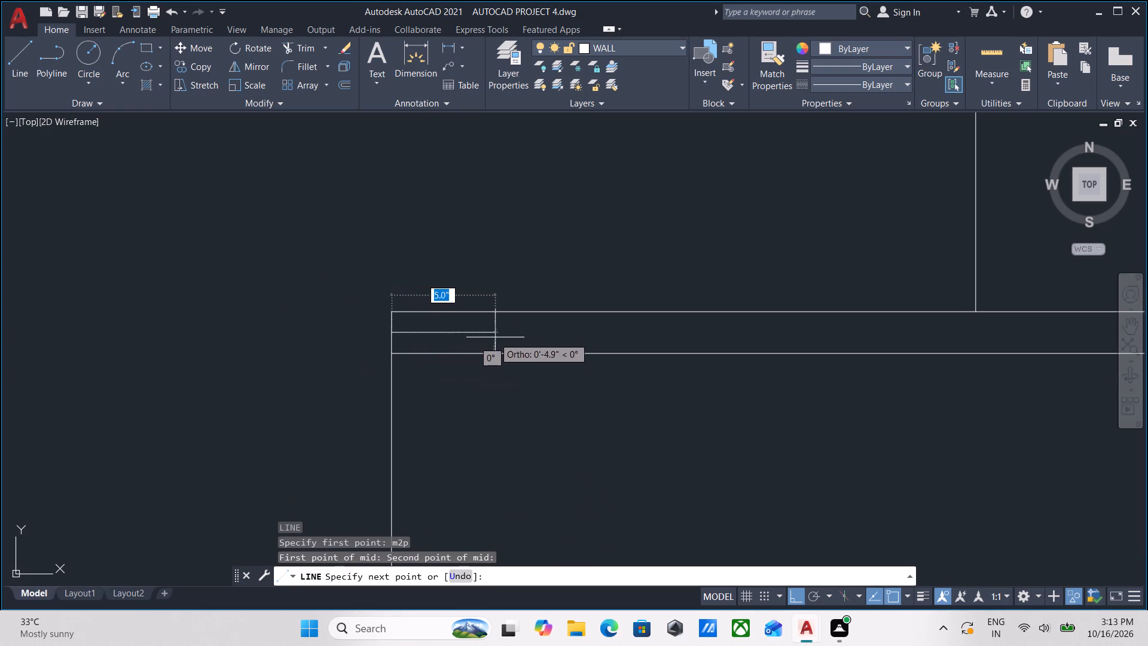
{"action": "scroll", "coordinate": [508, 337], "scroll_direction": "down", "scroll_amount": 2}
{"action": "scroll", "coordinate": [594, 335], "scroll_direction": "down", "scroll_amount": 1}
{"action": "middle_click_drag", "start_coordinate": [594, 335], "coordinate": [328, 342]}
{"action": "middle_click_drag", "start_coordinate": [654, 316], "coordinate": [351, 336]}
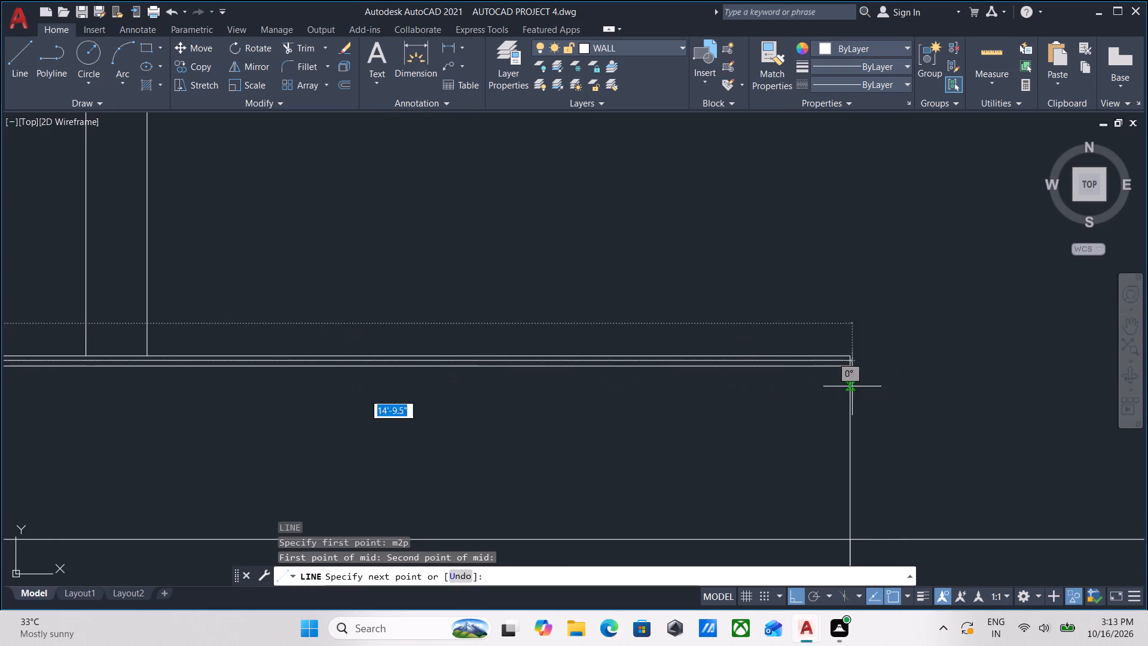
{"action": "scroll", "coordinate": [848, 355], "scroll_direction": "up", "scroll_amount": 2}
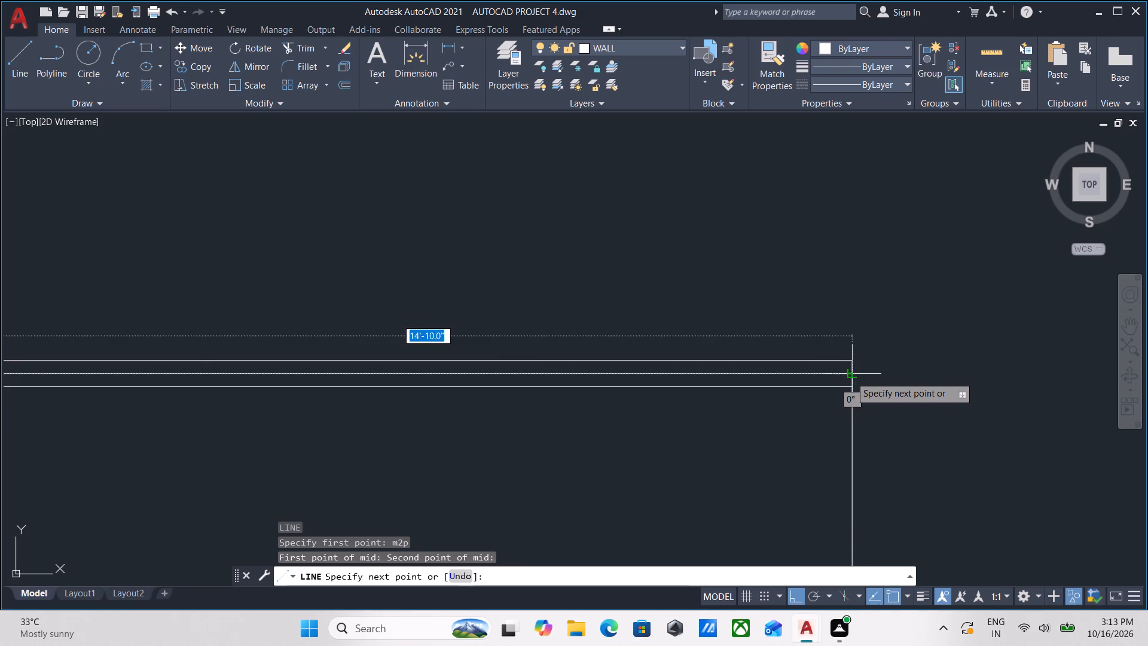
{"action": "left_click", "coordinate": [851, 376]}
{"action": "key", "text": "Escape"}
Copy the grouped top lines from the guide line's left end down to the midpoint of the band's left edge, above the full-width line.
{"action": "scroll", "coordinate": [578, 389], "scroll_direction": "down", "scroll_amount": 2}
{"action": "middle_click_drag", "start_coordinate": [531, 378], "coordinate": [781, 389]}
{"action": "middle_click_drag", "start_coordinate": [177, 341], "coordinate": [560, 329]}
{"action": "scroll", "coordinate": [296, 367], "scroll_direction": "up", "scroll_amount": 1}
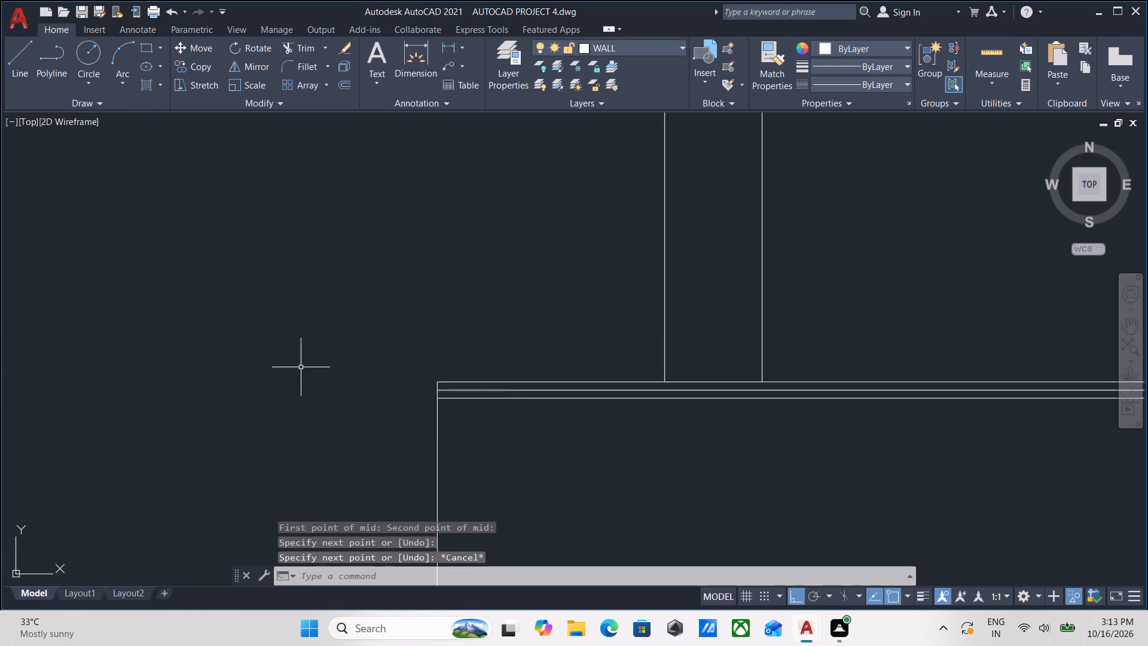
{"action": "scroll", "coordinate": [302, 367], "scroll_direction": "up", "scroll_amount": 1}
{"action": "middle_click_drag", "start_coordinate": [514, 407], "coordinate": [447, 415]}
{"action": "scroll", "coordinate": [512, 395], "scroll_direction": "up", "scroll_amount": 2}
{"action": "left_click_drag", "start_coordinate": [518, 369], "coordinate": [511, 377]}
{"action": "left_click", "coordinate": [487, 415]}
{"action": "middle_click_drag", "start_coordinate": [501, 403], "coordinate": [514, 382]}
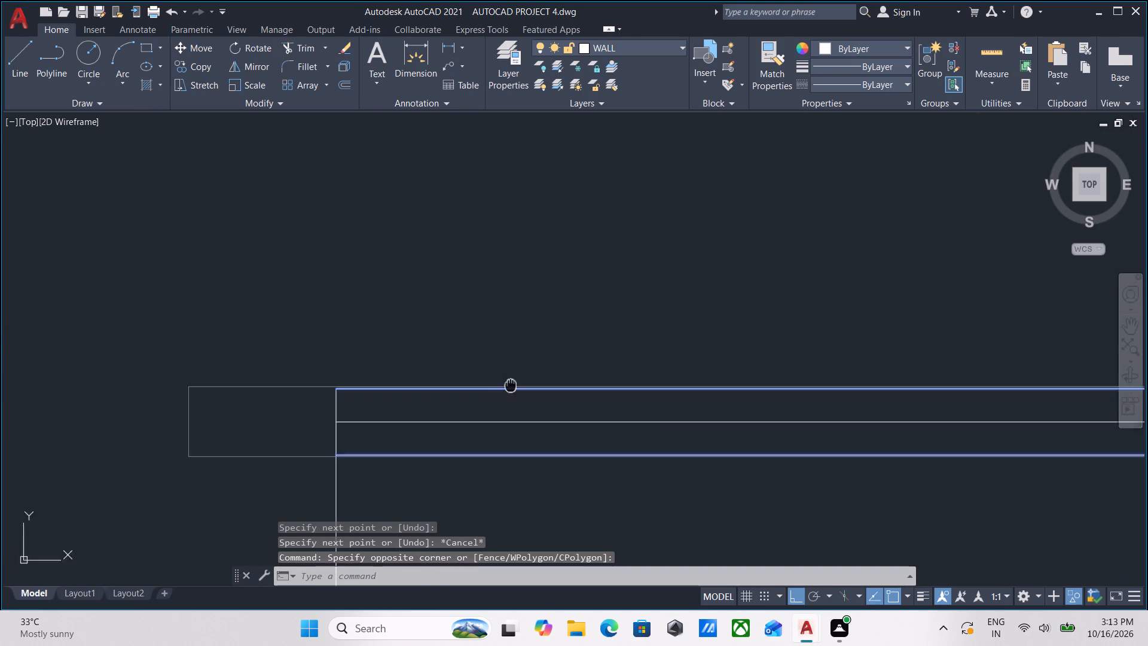
{"action": "middle_click_drag", "start_coordinate": [514, 382], "coordinate": [524, 358]}
{"action": "type", "text": "co"}
{"action": "key", "text": "Return"}
{"action": "left_click", "coordinate": [352, 394]}
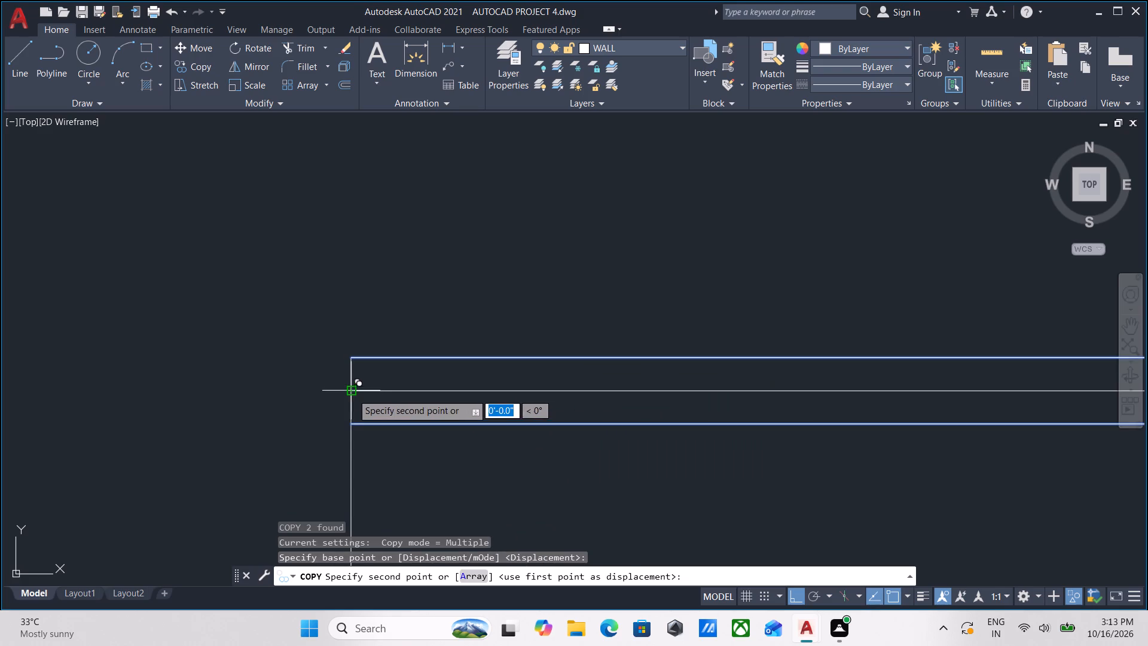
{"action": "scroll", "coordinate": [351, 467], "scroll_direction": "down", "scroll_amount": 1}
{"action": "middle_click_drag", "start_coordinate": [351, 467], "coordinate": [383, 339]}
{"action": "scroll", "coordinate": [394, 407], "scroll_direction": "down", "scroll_amount": 2}
{"action": "middle_click_drag", "start_coordinate": [390, 416], "coordinate": [404, 322]}
{"action": "scroll", "coordinate": [398, 420], "scroll_direction": "down", "scroll_amount": 1}
{"action": "middle_click_drag", "start_coordinate": [398, 420], "coordinate": [422, 341]}
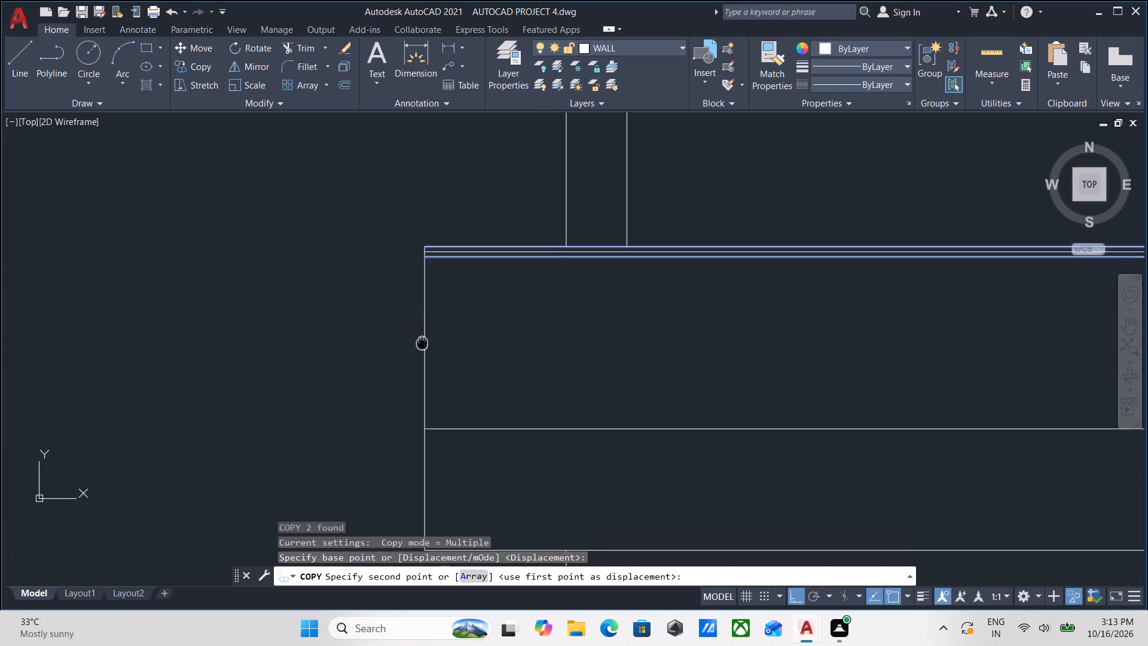
{"action": "middle_click_drag", "start_coordinate": [422, 341], "coordinate": [423, 339]}
{"action": "left_click", "coordinate": [426, 333]}
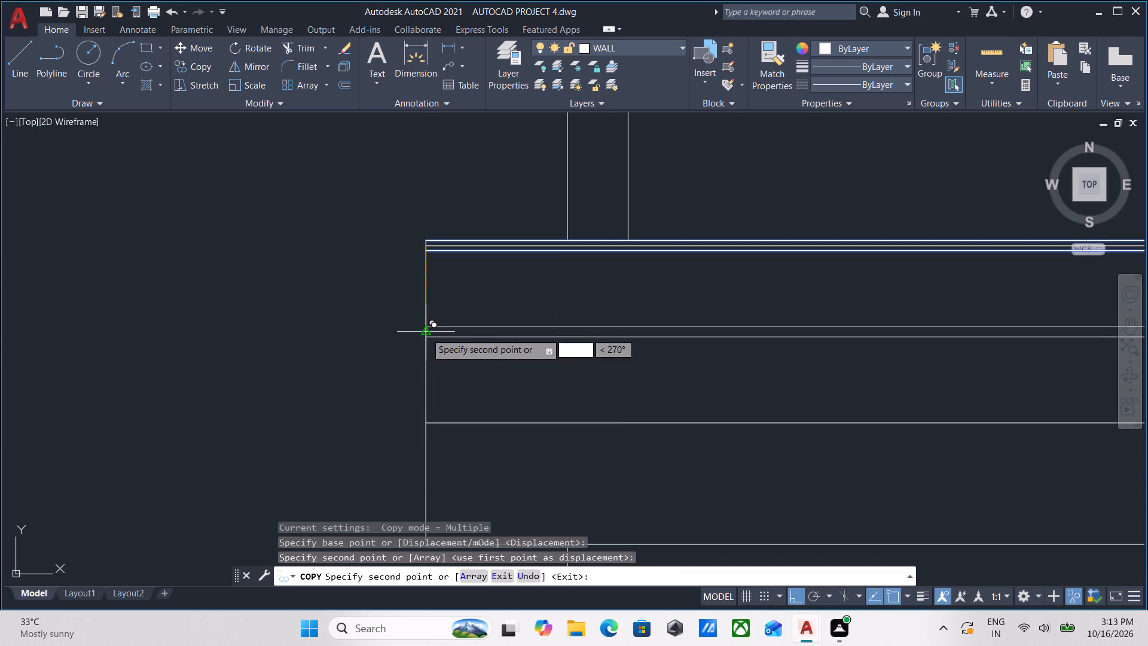
Place a second copy of the grouped lines between the first copy and the full-width horizontal line below it.
{"action": "middle_click_drag", "start_coordinate": [429, 409], "coordinate": [430, 377]}
{"action": "scroll", "coordinate": [430, 377], "scroll_direction": "up", "scroll_amount": 1}
{"action": "middle_click_drag", "start_coordinate": [436, 369], "coordinate": [425, 382]}
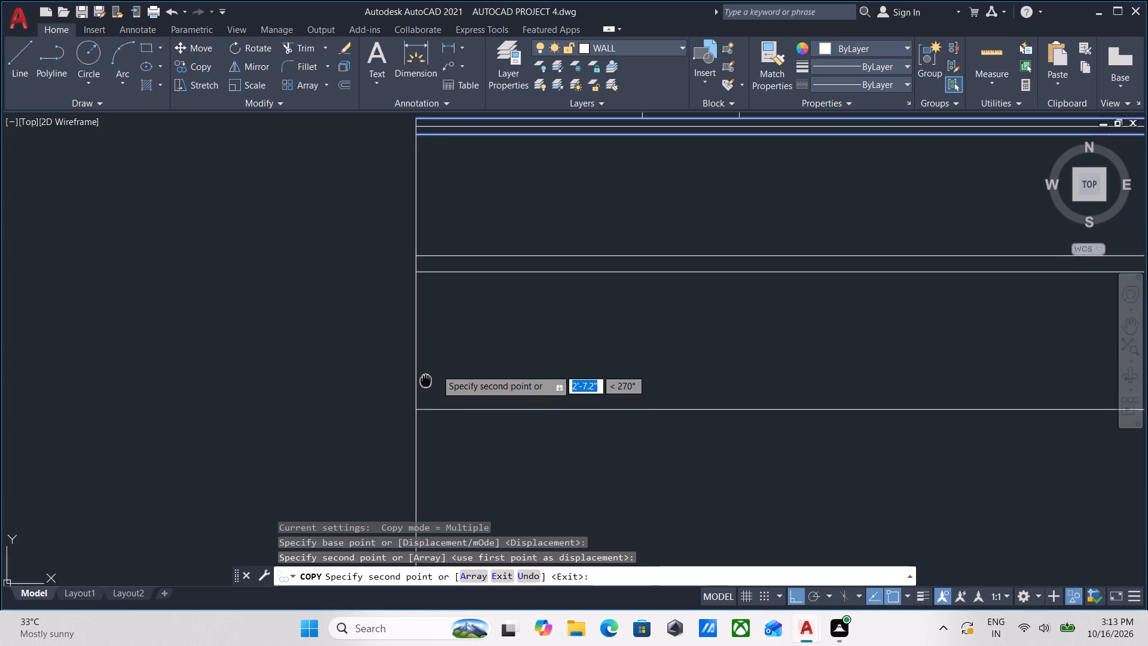
{"action": "middle_click_drag", "start_coordinate": [425, 382], "coordinate": [419, 397]}
{"action": "scroll", "coordinate": [433, 380], "scroll_direction": "down", "scroll_amount": 1}
{"action": "middle_click_drag", "start_coordinate": [433, 380], "coordinate": [347, 388]}
{"action": "scroll", "coordinate": [357, 385], "scroll_direction": "down", "scroll_amount": 2}
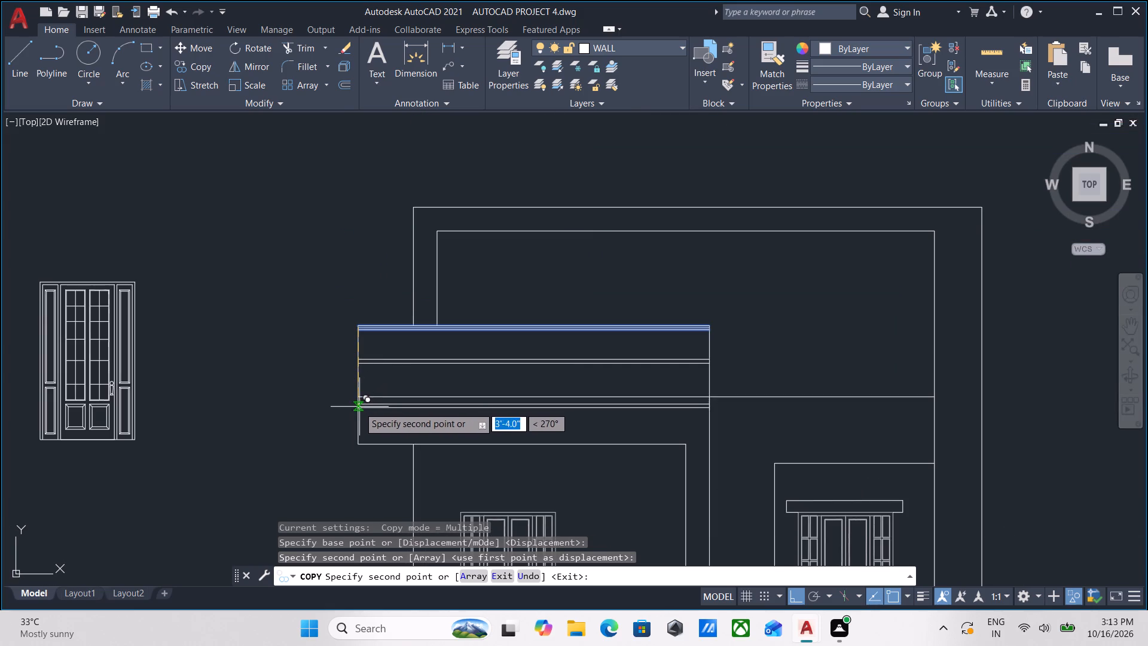
{"action": "scroll", "coordinate": [358, 407], "scroll_direction": "up", "scroll_amount": 3}
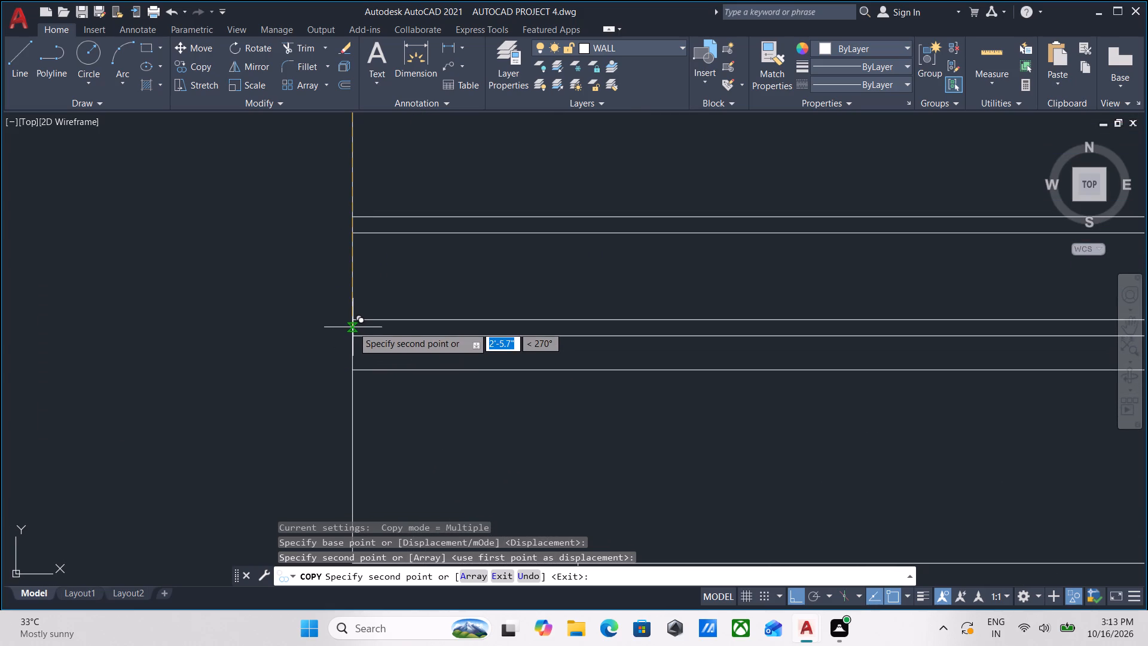
{"action": "left_click", "coordinate": [353, 312]}
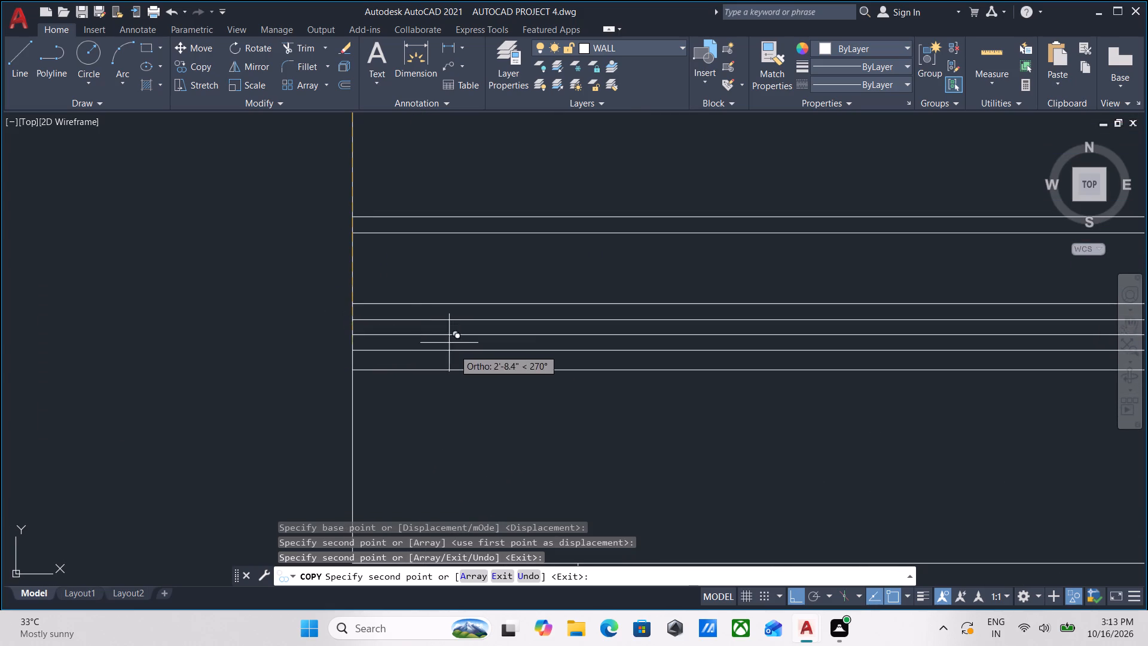
{"action": "scroll", "coordinate": [464, 361], "scroll_direction": "down", "scroll_amount": 2}
{"action": "key", "text": "Escape"}
Erase the guide line between the upper slab band's two grouped top lines.
{"action": "scroll", "coordinate": [509, 383], "scroll_direction": "down", "scroll_amount": 1}
{"action": "middle_click_drag", "start_coordinate": [509, 383], "coordinate": [495, 409]}
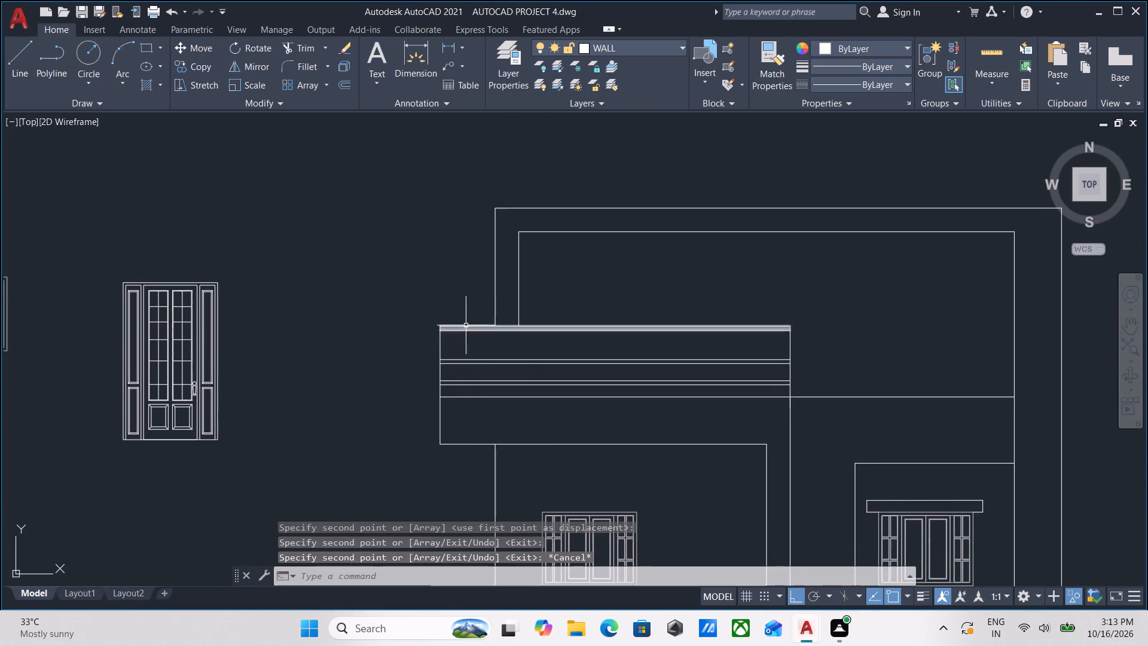
{"action": "scroll", "coordinate": [466, 325], "scroll_direction": "up", "scroll_amount": 4}
{"action": "left_click", "coordinate": [447, 322]}
{"action": "left_click", "coordinate": [444, 311]}
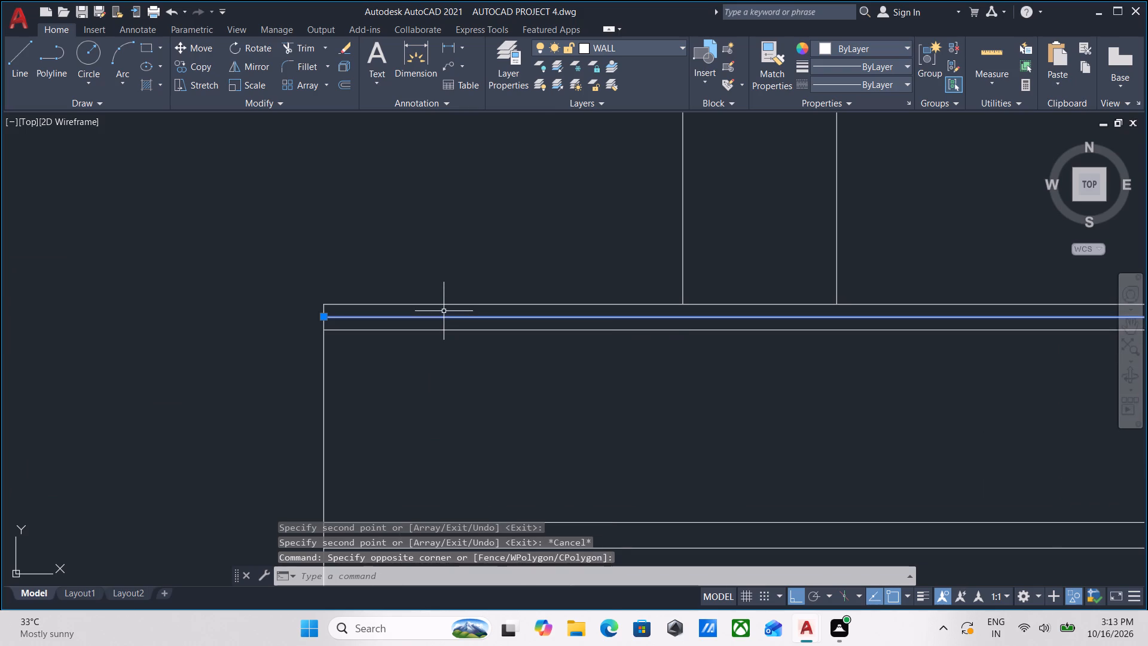
{"action": "right_click", "coordinate": [444, 311]}
{"action": "left_click", "coordinate": [475, 331]}
Examine the upper slab band's horizontal line pairs and how they fit the overall building elevation.
{"action": "scroll", "coordinate": [475, 331], "scroll_direction": "down", "scroll_amount": 3}
{"action": "middle_click_drag", "start_coordinate": [522, 382], "coordinate": [538, 359]}
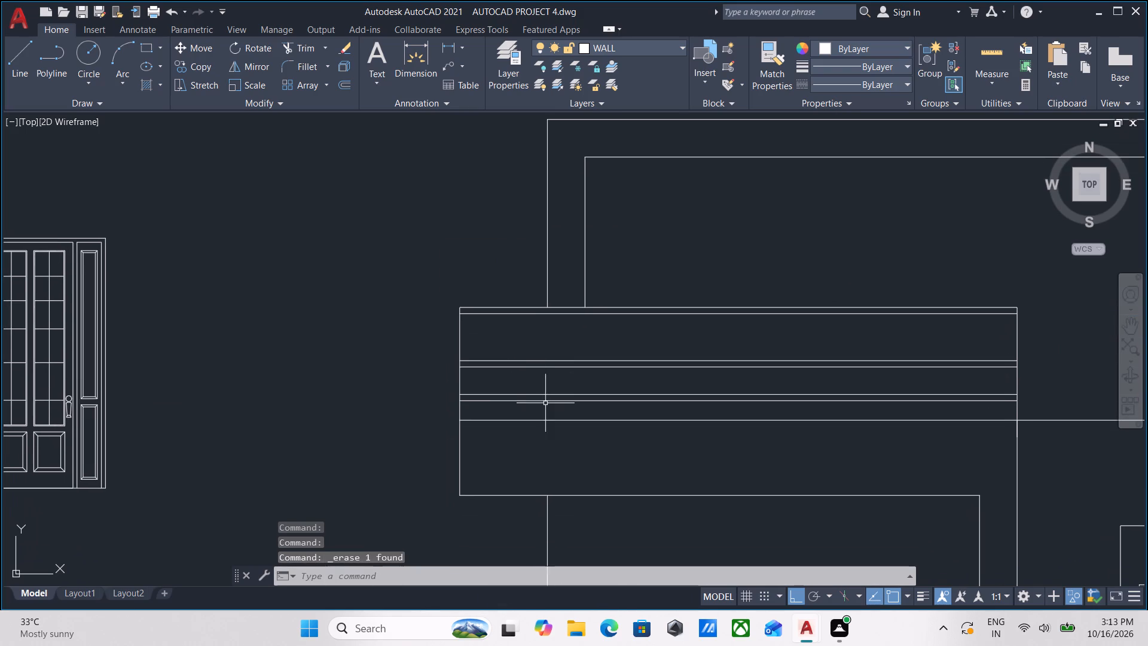
{"action": "middle_click_drag", "start_coordinate": [550, 395], "coordinate": [550, 449]}
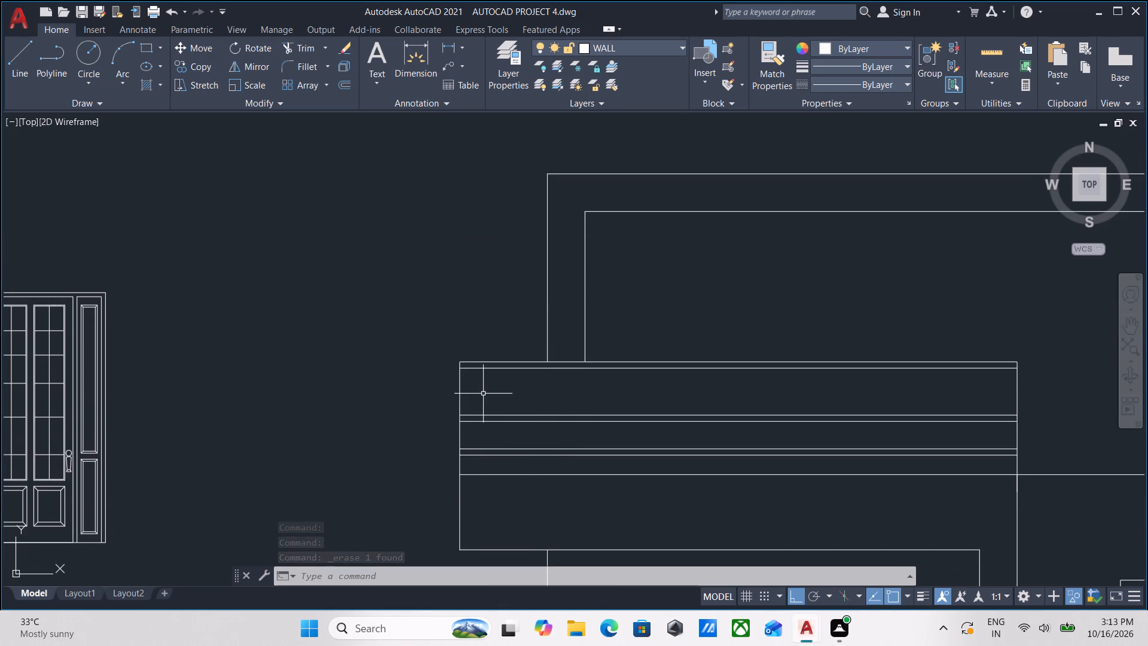
{"action": "scroll", "coordinate": [483, 394], "scroll_direction": "up", "scroll_amount": 1}
{"action": "middle_click_drag", "start_coordinate": [493, 410], "coordinate": [490, 395]}
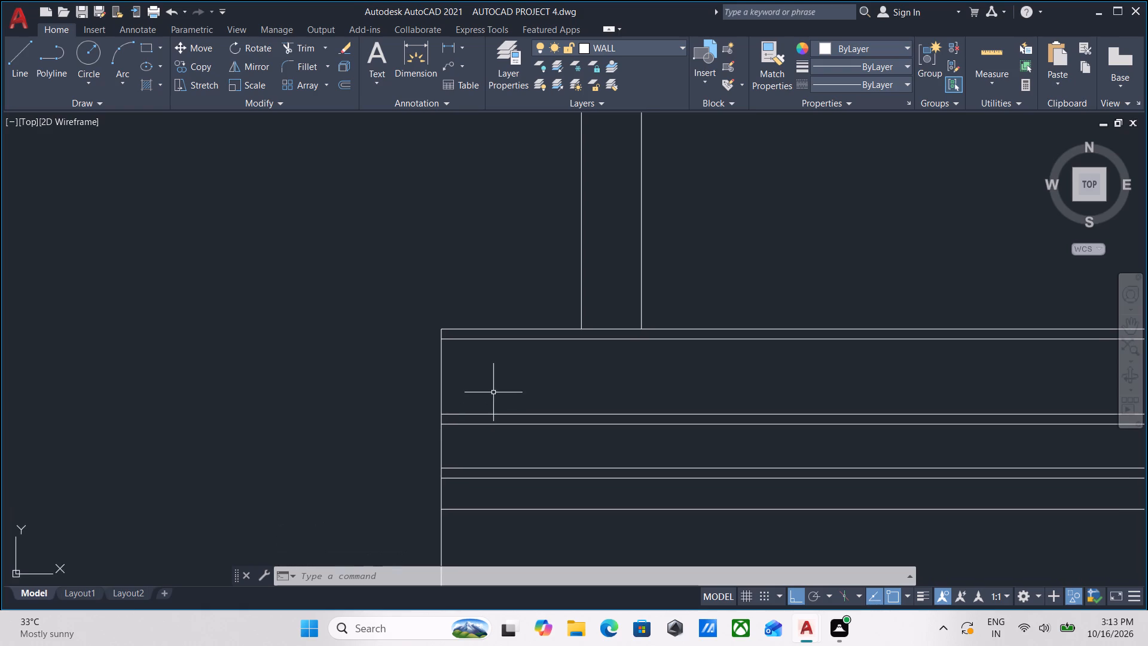
{"action": "scroll", "coordinate": [493, 392], "scroll_direction": "down", "scroll_amount": 1}
{"action": "middle_click_drag", "start_coordinate": [493, 392], "coordinate": [451, 422]}
{"action": "scroll", "coordinate": [465, 414], "scroll_direction": "down", "scroll_amount": 1}
{"action": "middle_click_drag", "start_coordinate": [465, 414], "coordinate": [464, 398]}
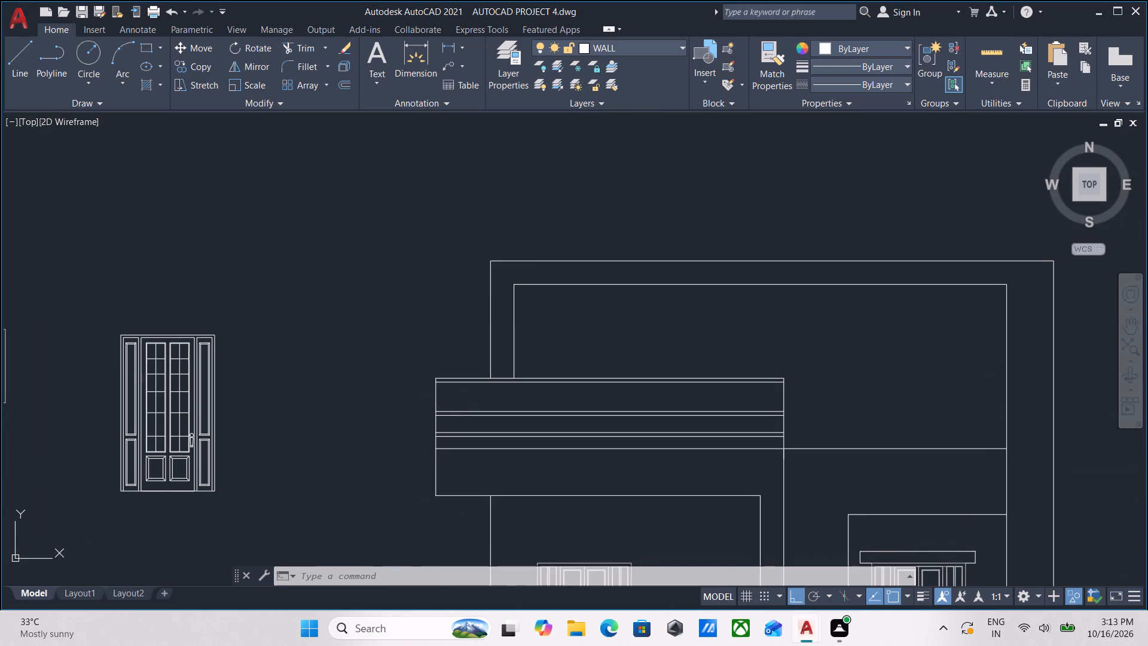
{"action": "middle_click_drag", "start_coordinate": [464, 398], "coordinate": [438, 342]}
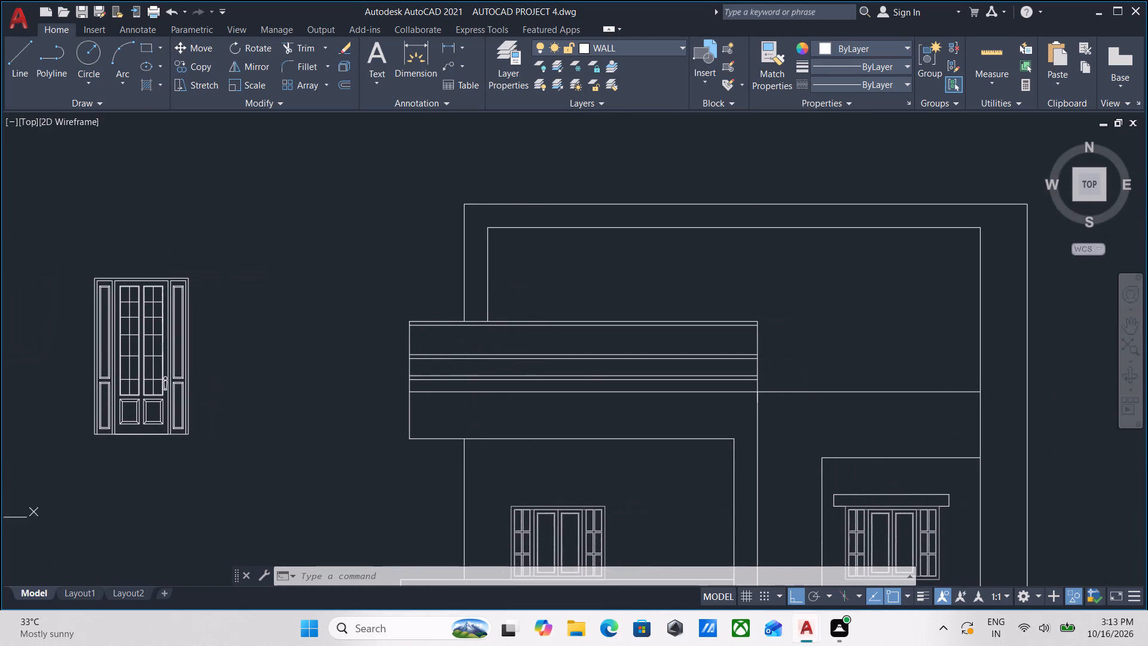
{"action": "scroll", "coordinate": [472, 357], "scroll_direction": "up", "scroll_amount": 1}
{"action": "middle_click_drag", "start_coordinate": [436, 354], "coordinate": [508, 407]}
{"action": "middle_click_drag", "start_coordinate": [511, 371], "coordinate": [512, 338]}
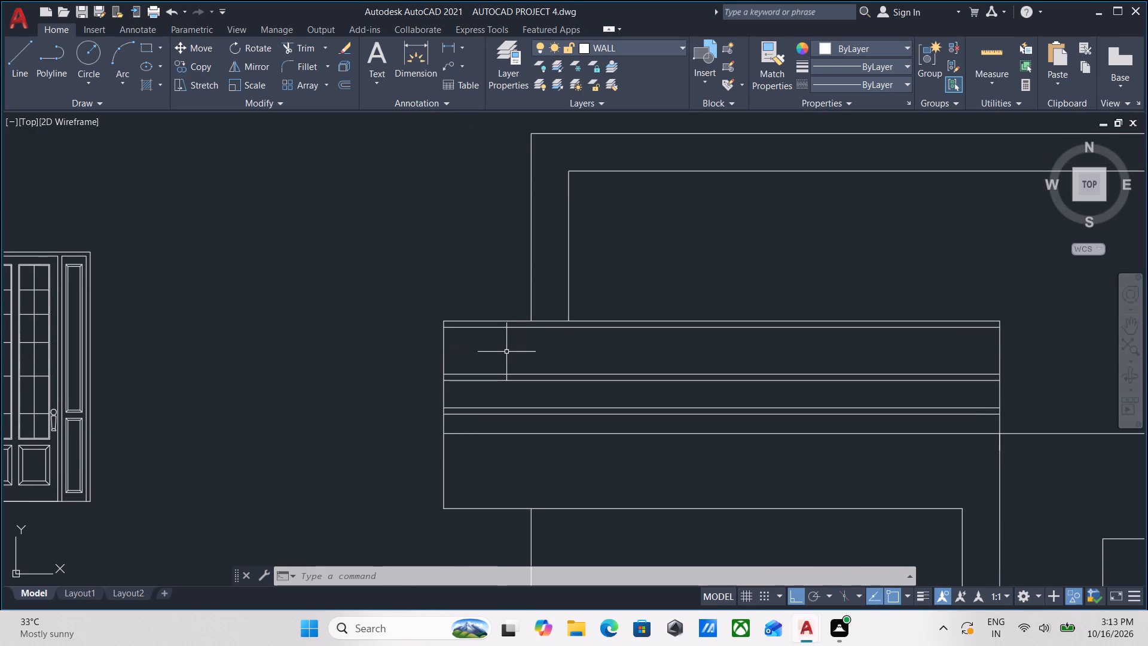
{"action": "scroll", "coordinate": [570, 422], "scroll_direction": "down", "scroll_amount": 1}
{"action": "middle_click_drag", "start_coordinate": [571, 420], "coordinate": [537, 345]}
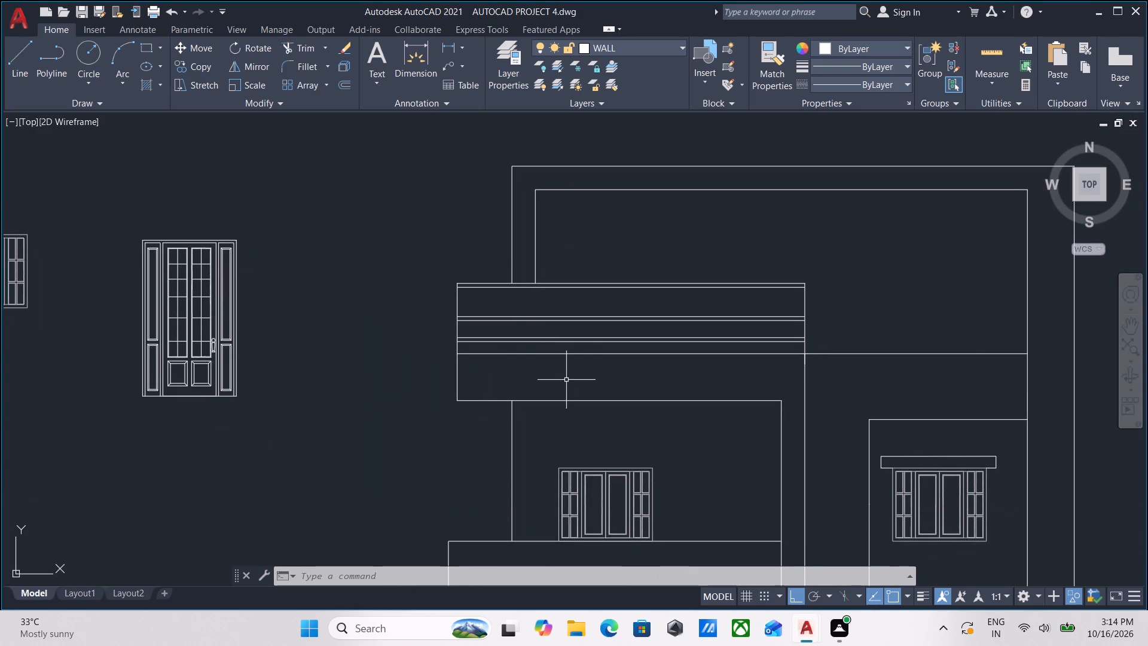
{"action": "scroll", "coordinate": [566, 380], "scroll_direction": "down", "scroll_amount": 1}
{"action": "middle_click_drag", "start_coordinate": [566, 380], "coordinate": [429, 388]}
{"action": "scroll", "coordinate": [429, 388], "scroll_direction": "down", "scroll_amount": 1}
{"action": "middle_click_drag", "start_coordinate": [431, 386], "coordinate": [486, 307]}
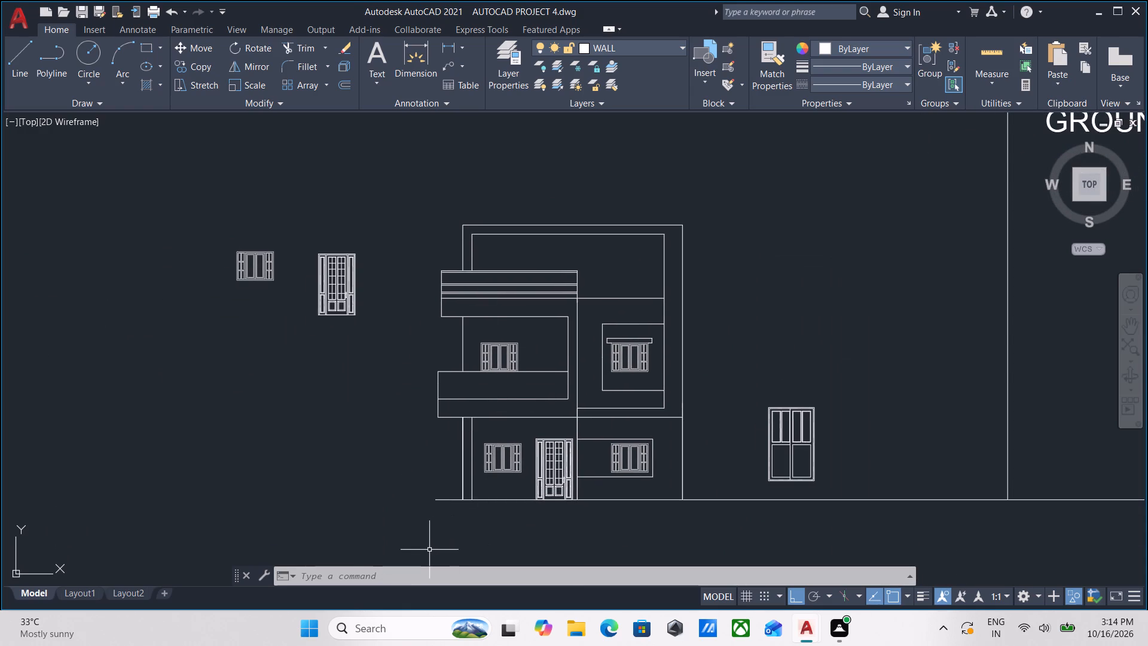
{"action": "scroll", "coordinate": [432, 505], "scroll_direction": "up", "scroll_amount": 2}
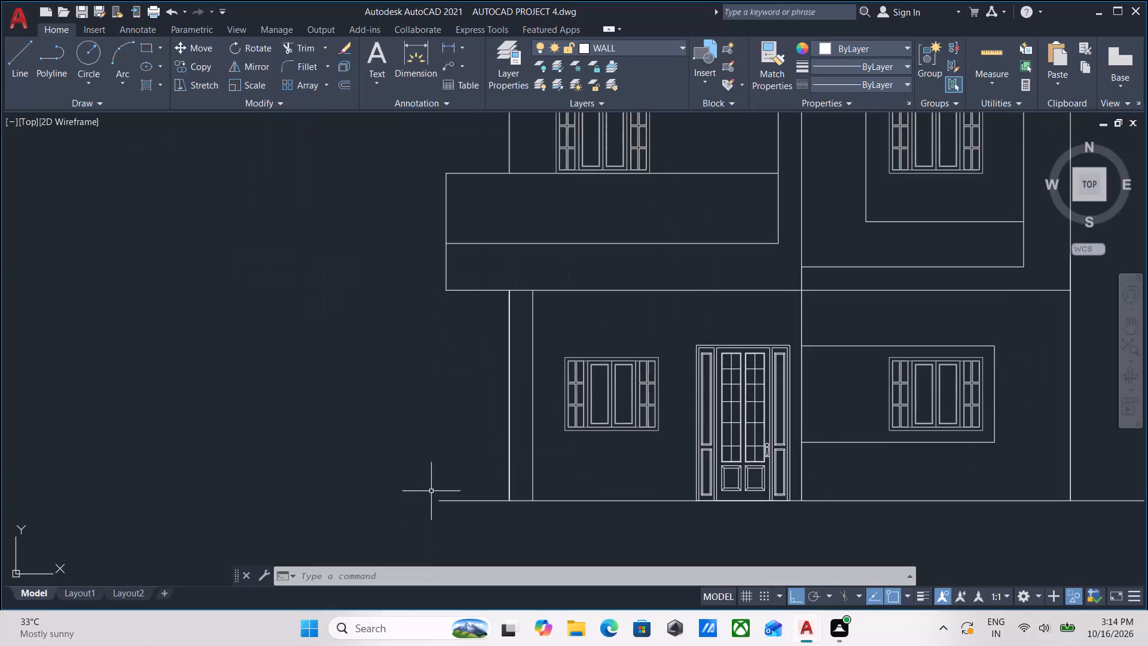
{"action": "scroll", "coordinate": [493, 380], "scroll_direction": "down", "scroll_amount": 1}
{"action": "middle_click_drag", "start_coordinate": [486, 386], "coordinate": [362, 522]}
{"action": "middle_click_drag", "start_coordinate": [402, 361], "coordinate": [391, 466]}
{"action": "scroll", "coordinate": [366, 330], "scroll_direction": "up", "scroll_amount": 2}
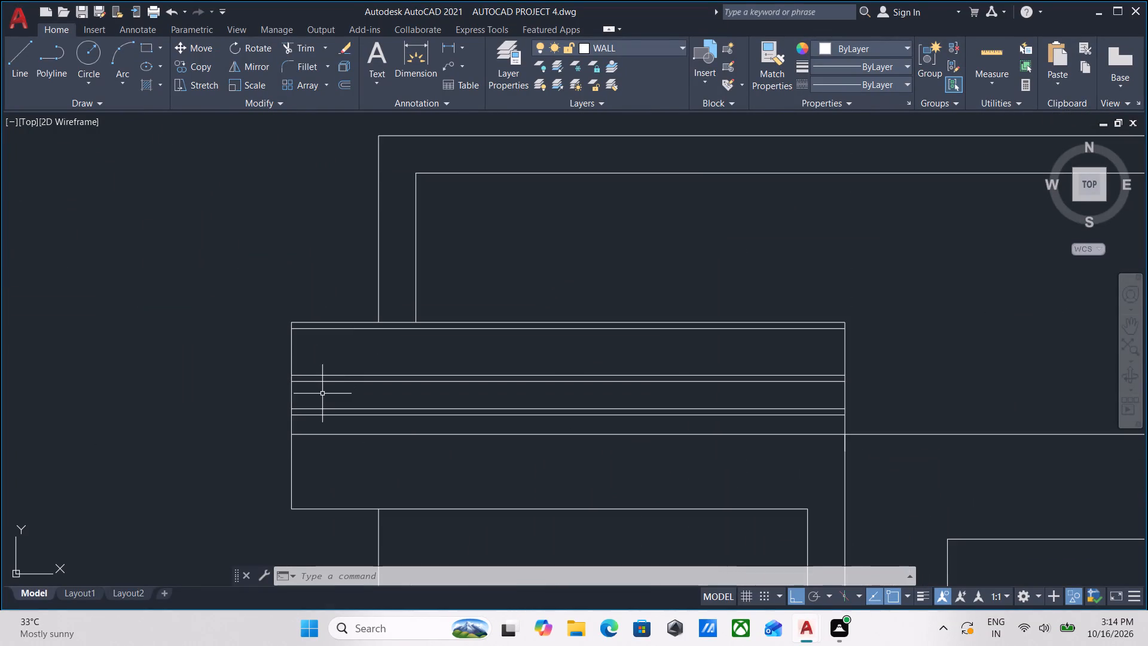
{"action": "scroll", "coordinate": [322, 401], "scroll_direction": "up", "scroll_amount": 1}
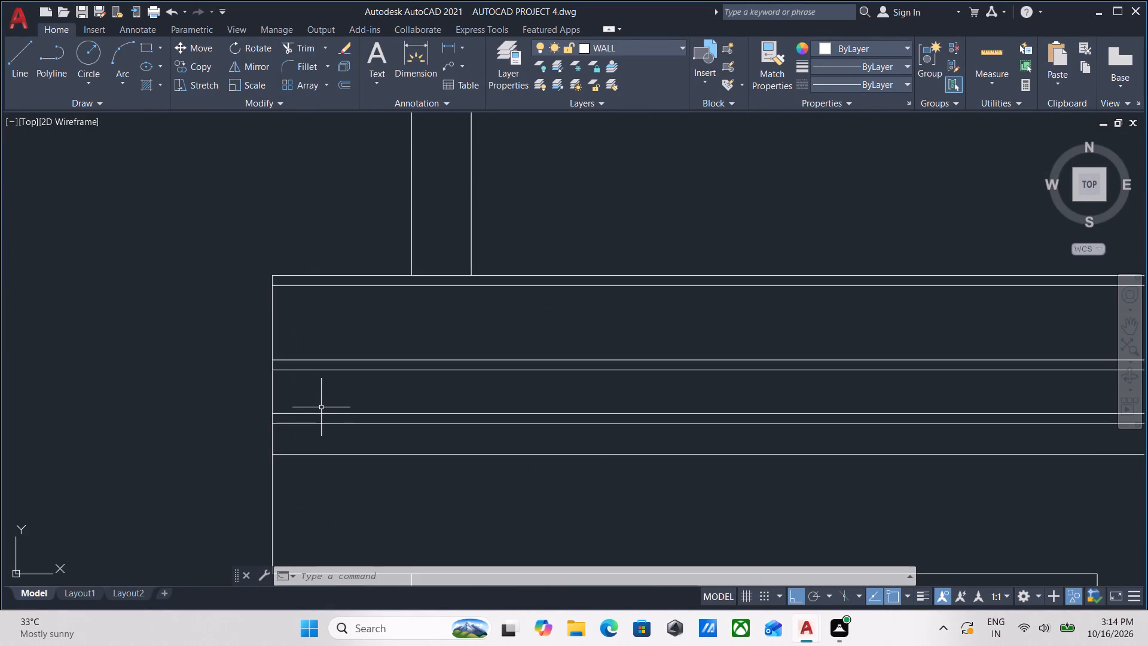
{"action": "scroll", "coordinate": [354, 398], "scroll_direction": "down", "scroll_amount": 1}
{"action": "middle_click_drag", "start_coordinate": [376, 397], "coordinate": [158, 391]}
{"action": "scroll", "coordinate": [422, 431], "scroll_direction": "down", "scroll_amount": 1}
{"action": "middle_click_drag", "start_coordinate": [416, 429], "coordinate": [326, 425]}
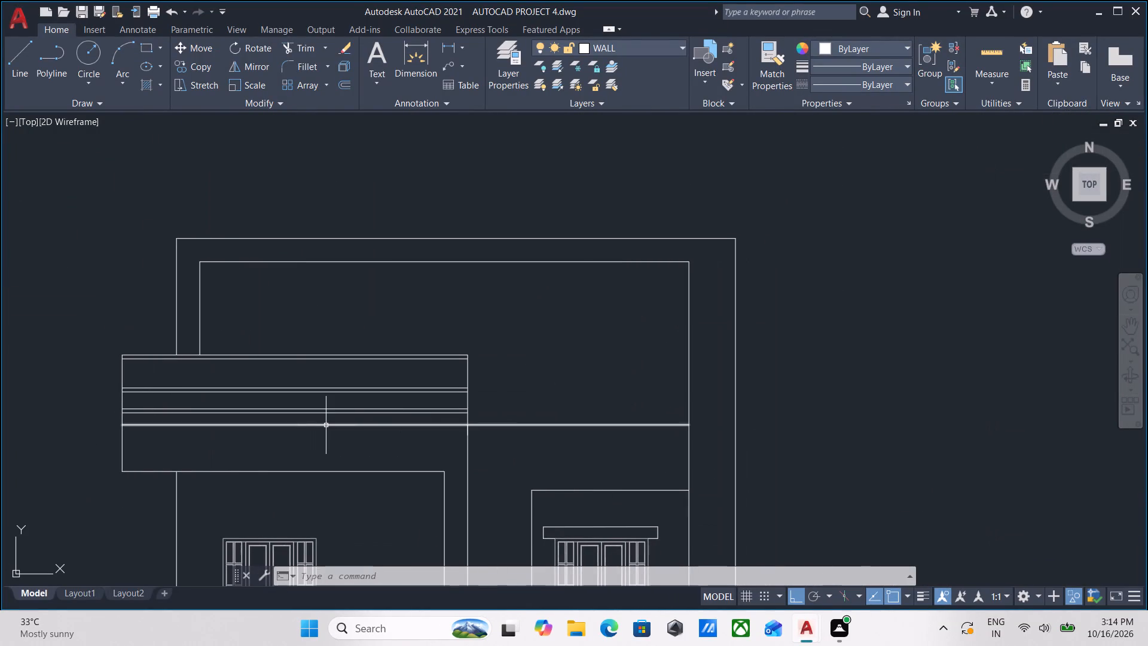
Draw a horizontal line about 9'-6" long below the full-width line, from the short vertical segment's lower end to the inner right wall line.
{"action": "scroll", "coordinate": [530, 443], "scroll_direction": "up", "scroll_amount": 1}
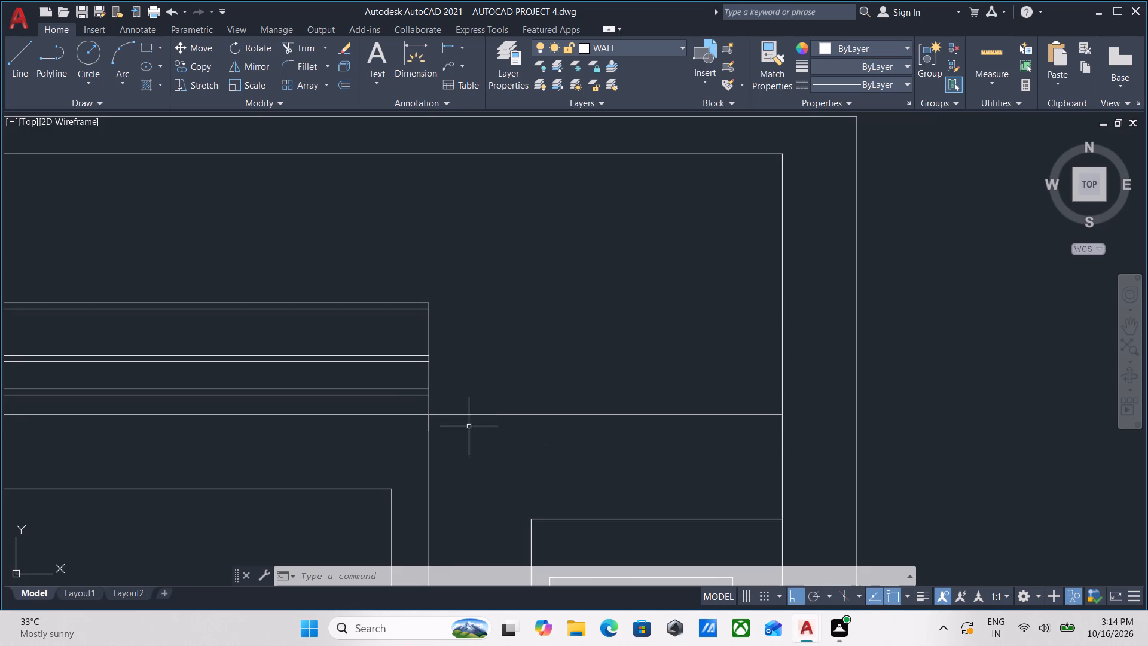
{"action": "scroll", "coordinate": [437, 426], "scroll_direction": "up", "scroll_amount": 3}
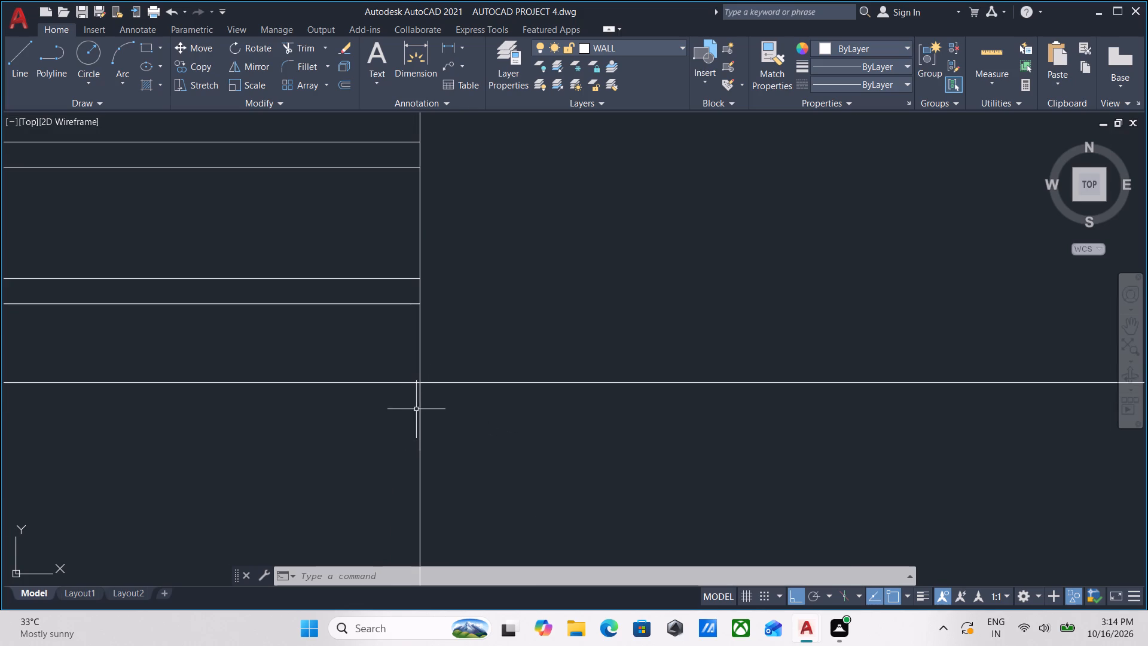
{"action": "left_click", "coordinate": [420, 407]}
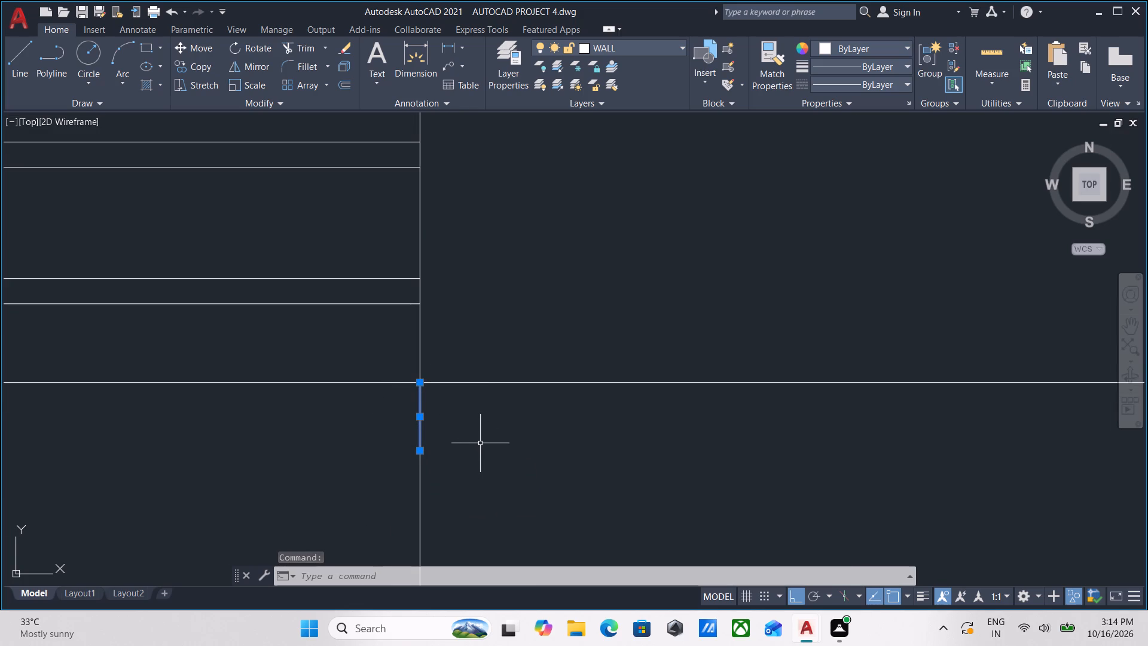
{"action": "key", "text": "Escape"}
{"action": "key", "text": "l"}
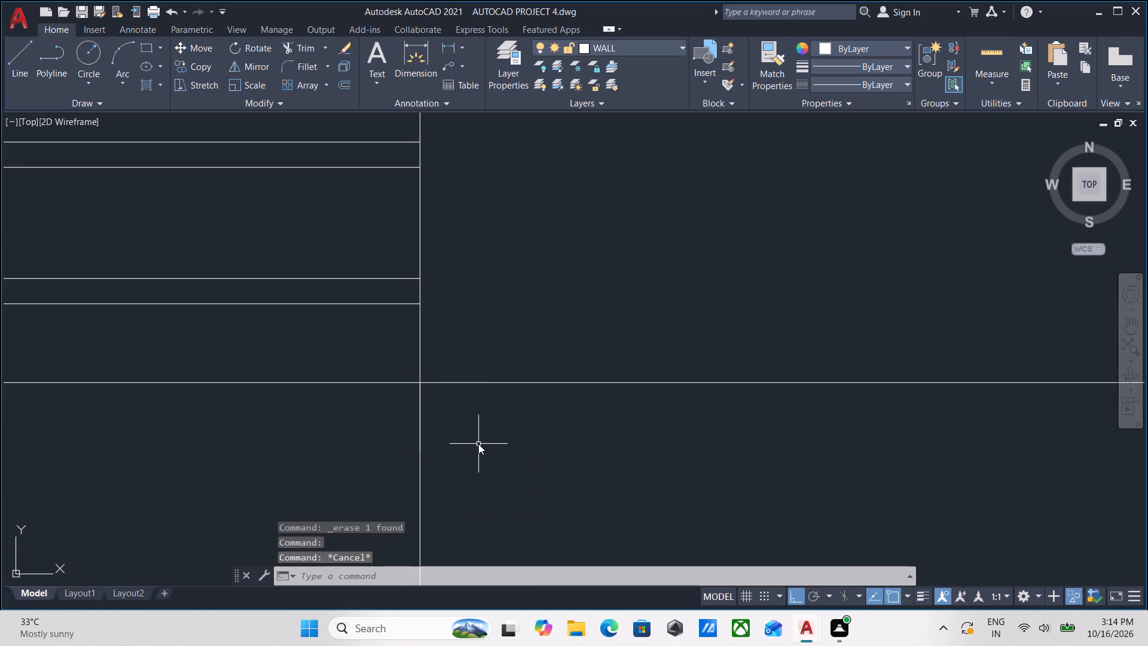
{"action": "key", "text": "Return"}
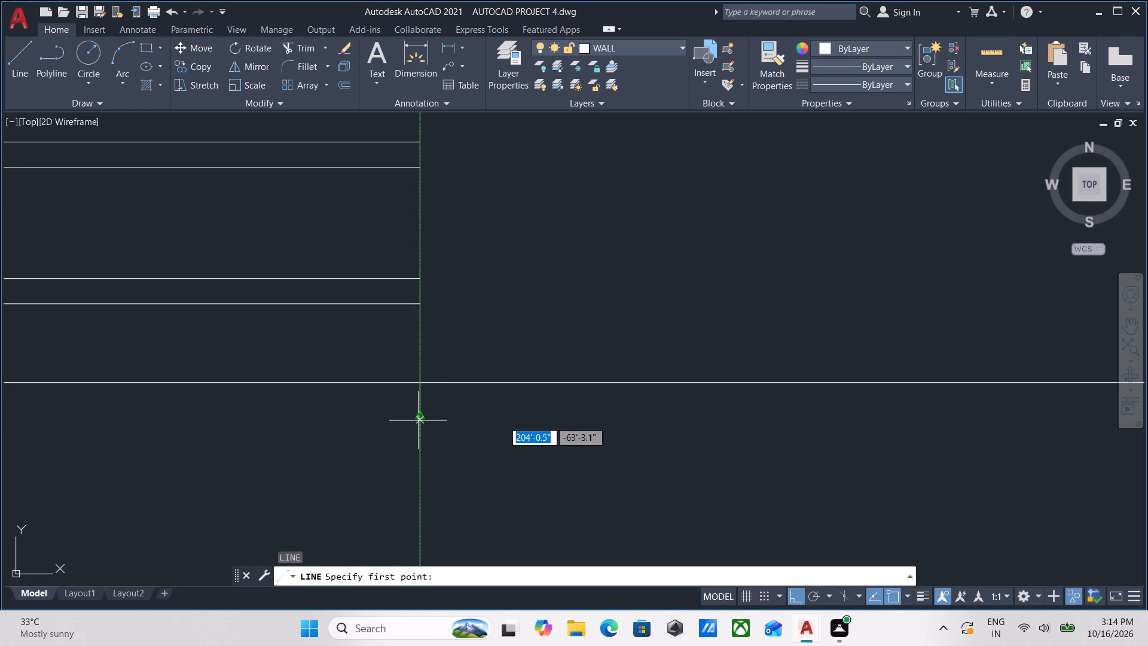
{"action": "left_click", "coordinate": [420, 449]}
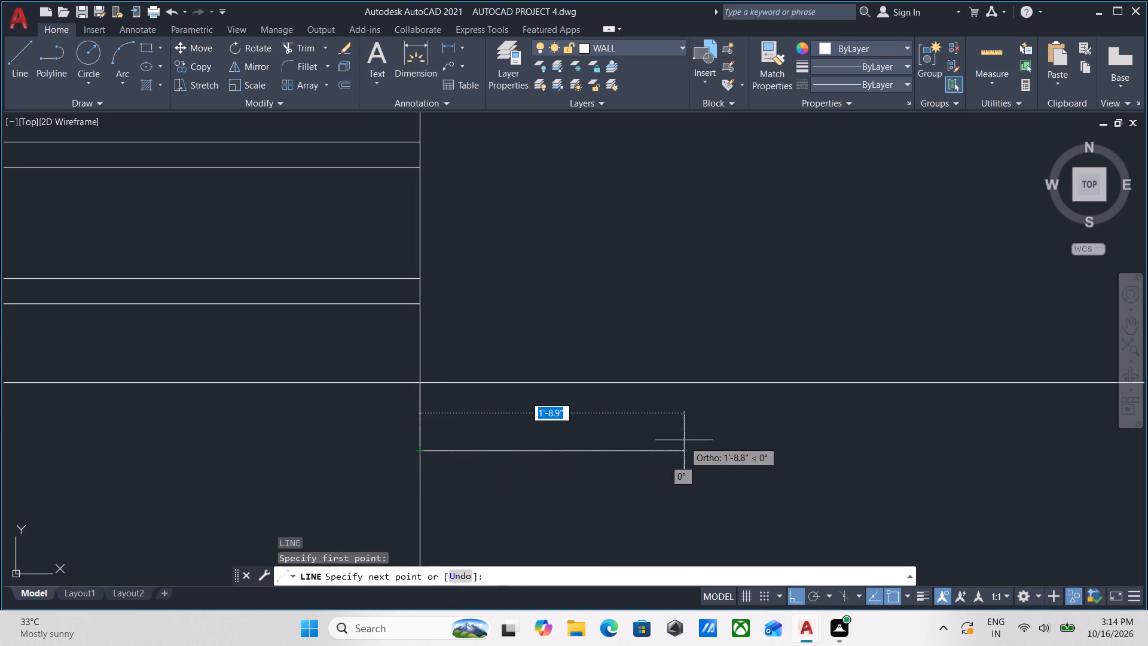
{"action": "middle_click_drag", "start_coordinate": [684, 440], "coordinate": [181, 364]}
{"action": "scroll", "coordinate": [466, 379], "scroll_direction": "down", "scroll_amount": 3}
{"action": "middle_click_drag", "start_coordinate": [478, 377], "coordinate": [198, 348]}
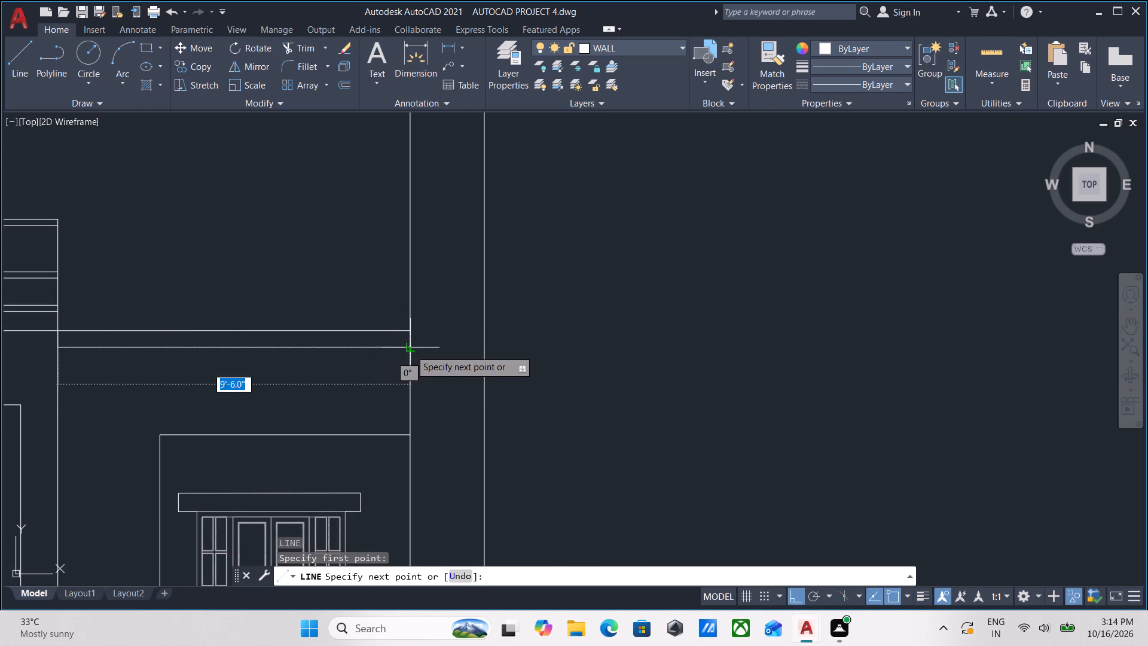
{"action": "scroll", "coordinate": [410, 350], "scroll_direction": "up", "scroll_amount": 2}
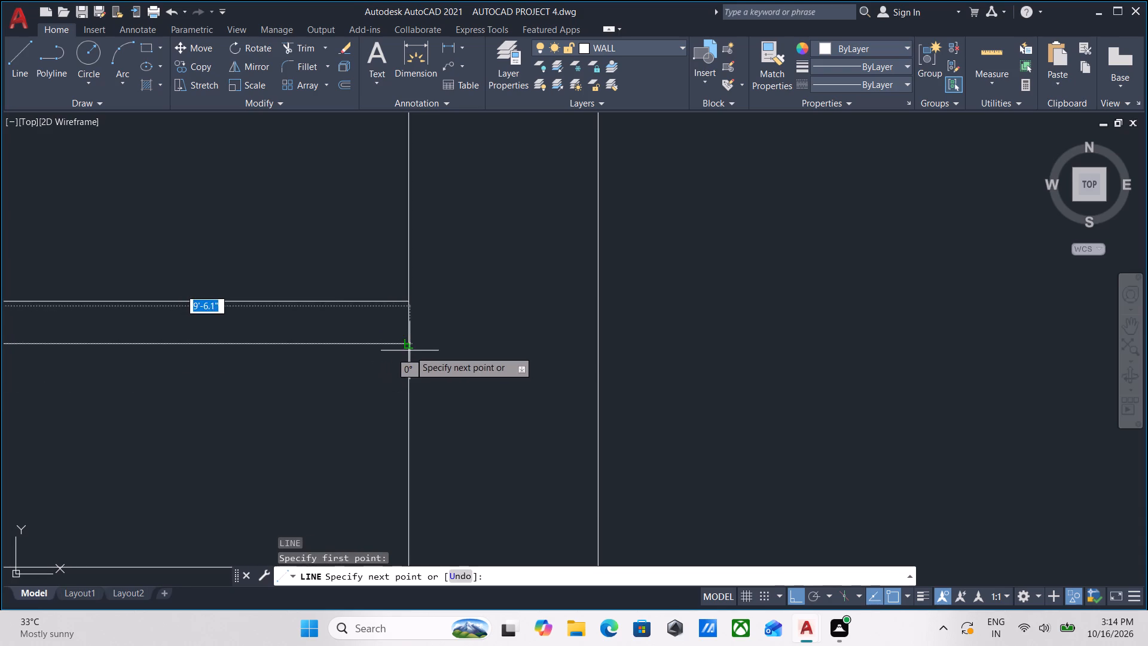
{"action": "left_click", "coordinate": [408, 344]}
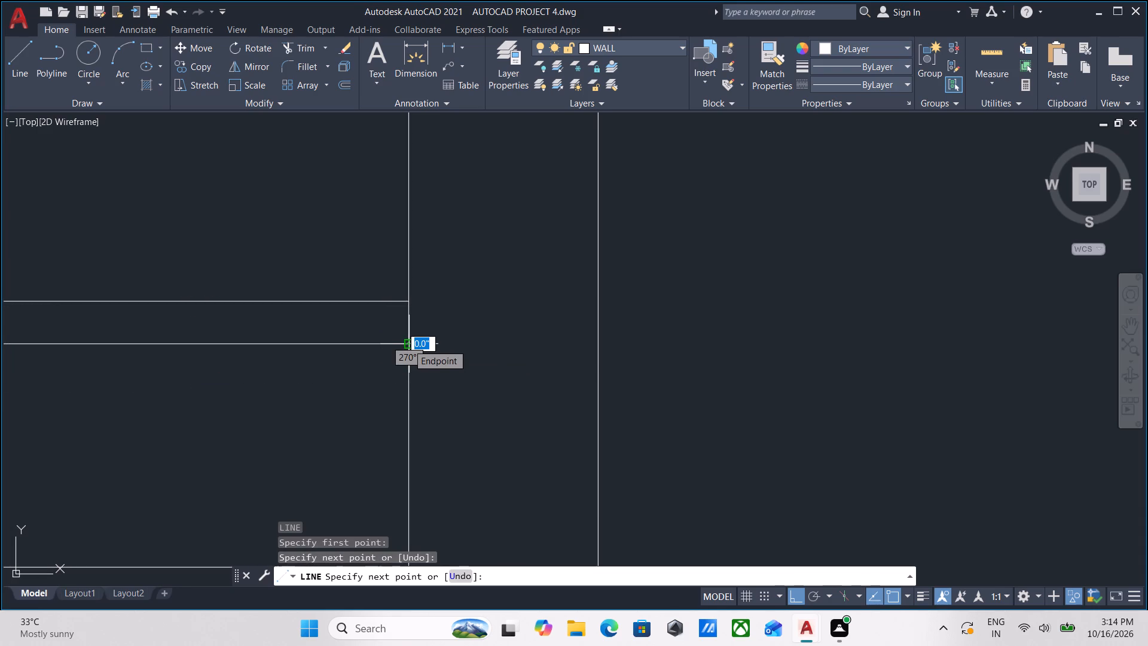
{"action": "key", "text": "Escape"}
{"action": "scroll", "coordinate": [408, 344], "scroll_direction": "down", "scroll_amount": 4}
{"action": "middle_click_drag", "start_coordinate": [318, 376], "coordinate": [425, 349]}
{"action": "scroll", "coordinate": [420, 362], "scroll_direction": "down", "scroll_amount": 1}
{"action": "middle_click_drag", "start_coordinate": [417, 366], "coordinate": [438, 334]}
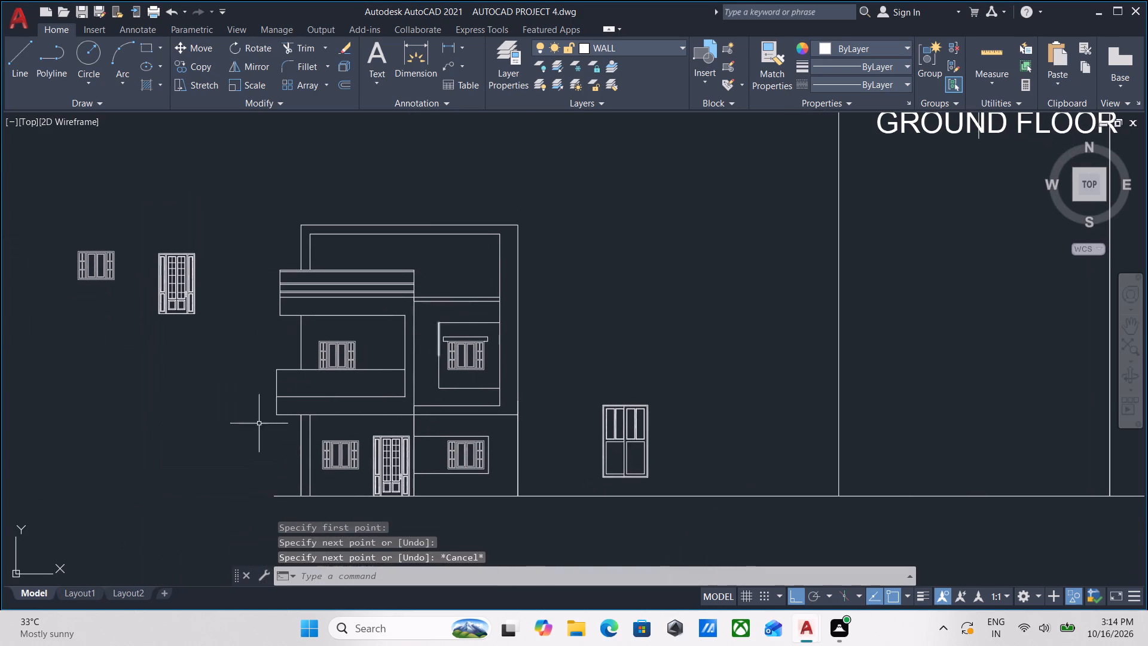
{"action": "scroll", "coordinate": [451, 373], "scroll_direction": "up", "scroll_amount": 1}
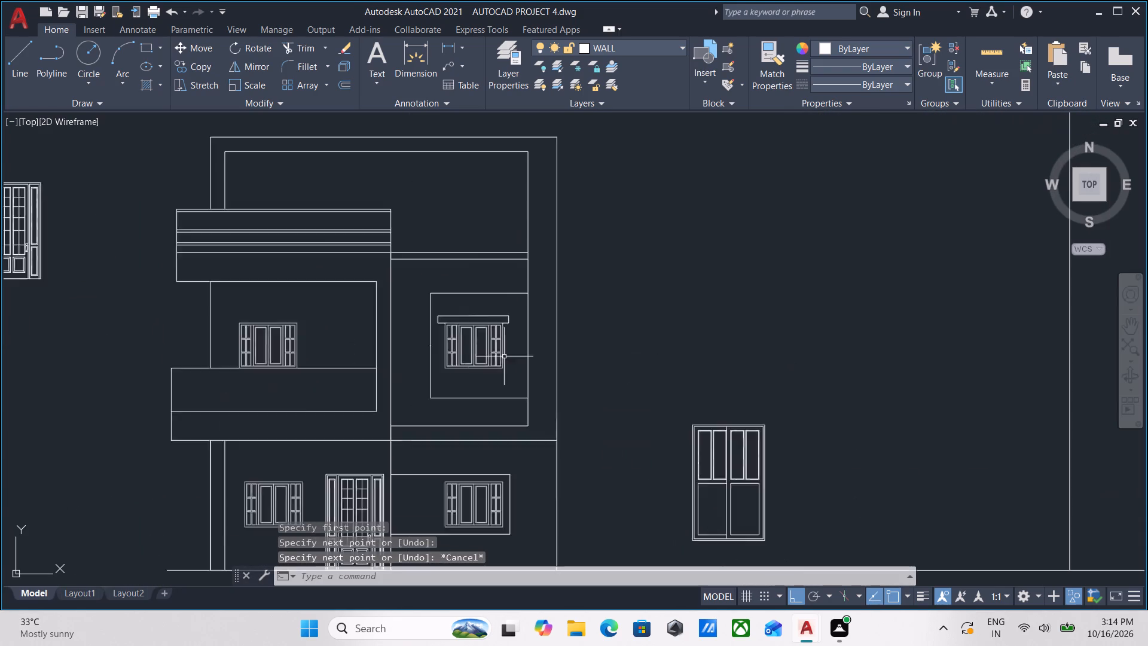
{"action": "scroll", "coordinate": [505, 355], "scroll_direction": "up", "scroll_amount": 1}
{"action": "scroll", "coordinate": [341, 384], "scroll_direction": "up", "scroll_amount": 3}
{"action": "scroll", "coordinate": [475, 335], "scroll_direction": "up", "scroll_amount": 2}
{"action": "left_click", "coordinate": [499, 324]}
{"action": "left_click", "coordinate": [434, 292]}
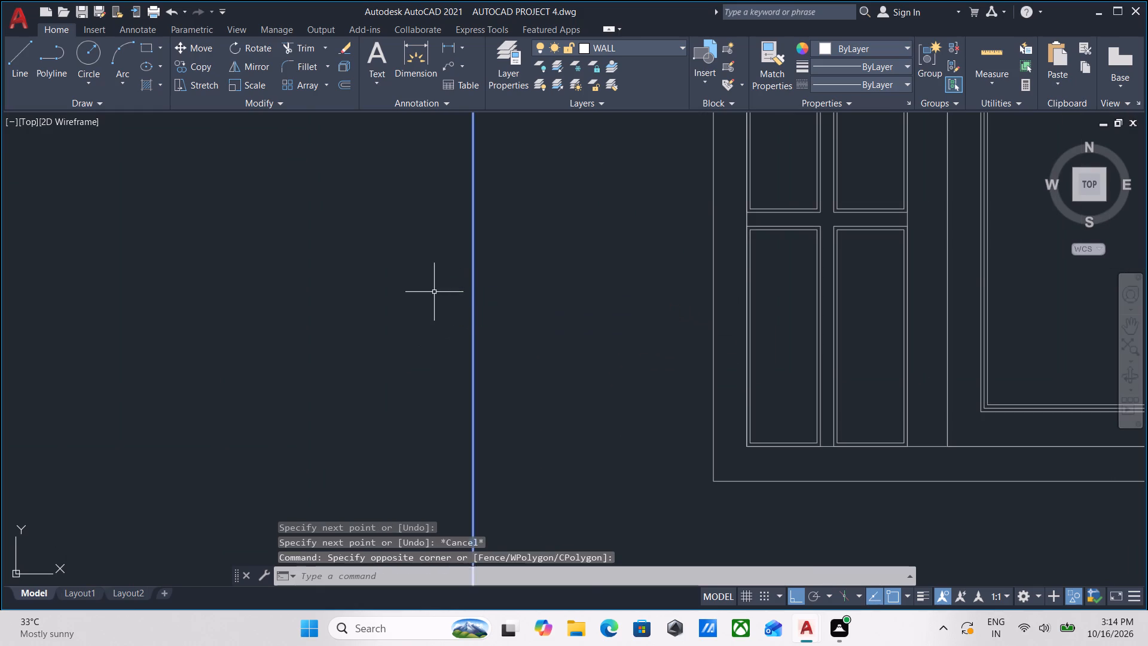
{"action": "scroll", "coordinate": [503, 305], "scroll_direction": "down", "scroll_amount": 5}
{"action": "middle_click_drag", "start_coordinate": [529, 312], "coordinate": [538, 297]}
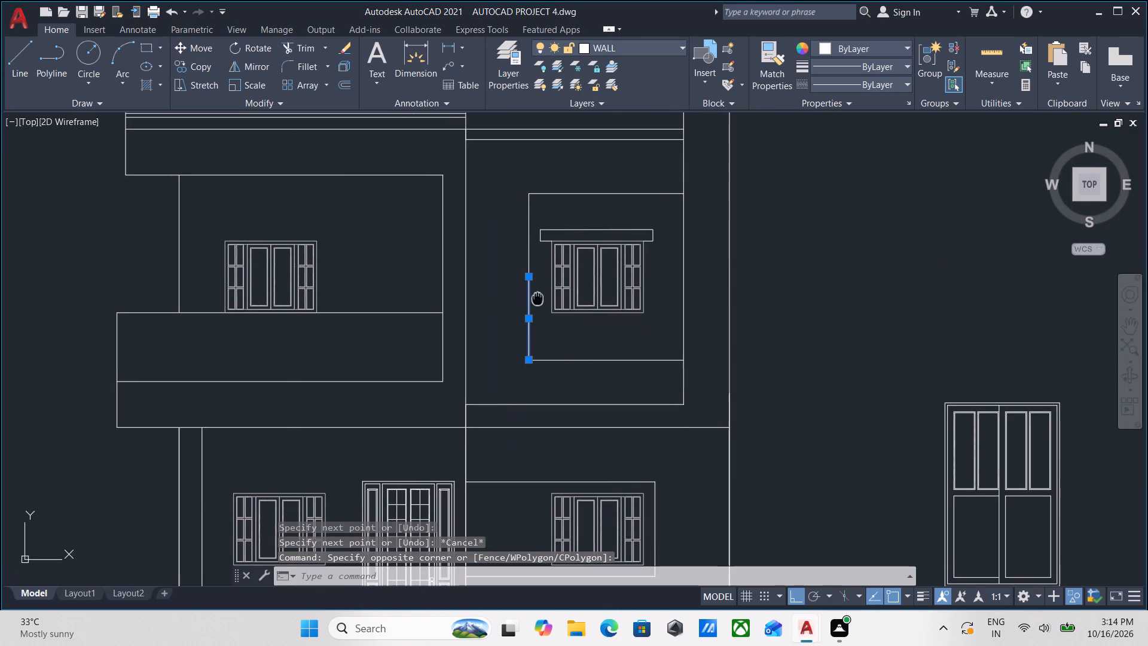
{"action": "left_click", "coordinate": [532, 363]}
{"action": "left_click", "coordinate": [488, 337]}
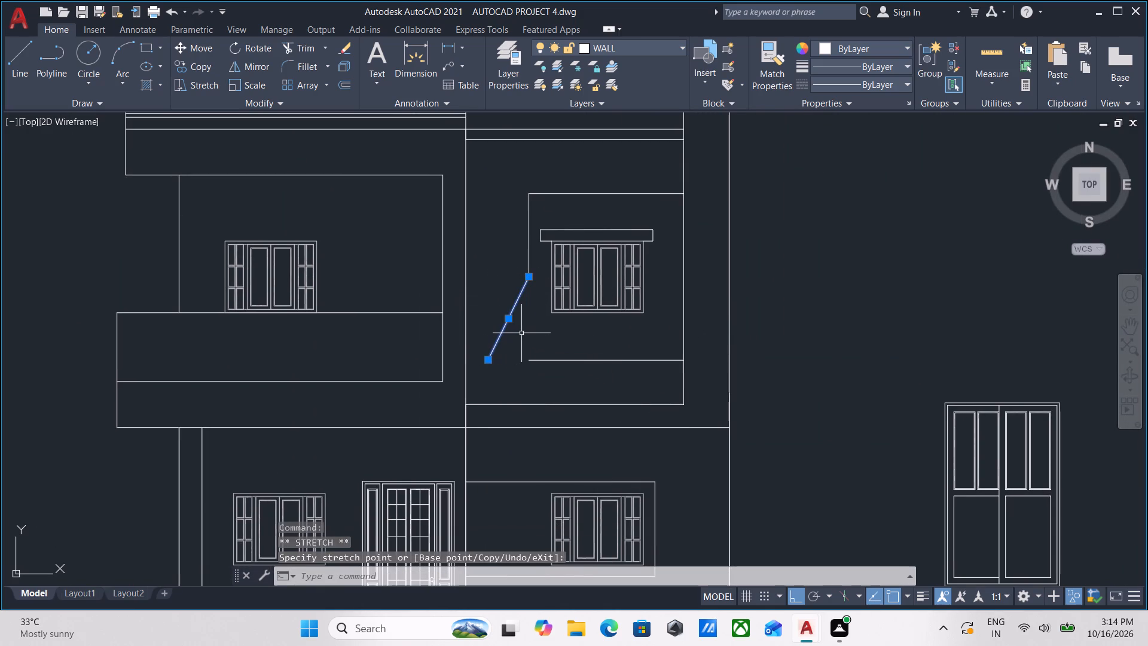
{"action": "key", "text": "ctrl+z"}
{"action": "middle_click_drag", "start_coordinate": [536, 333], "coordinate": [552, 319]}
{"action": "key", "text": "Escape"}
Join the four lines framing the right-hand upper window into one polyline.
{"action": "left_click", "coordinate": [552, 319]}
{"action": "left_click", "coordinate": [522, 298]}
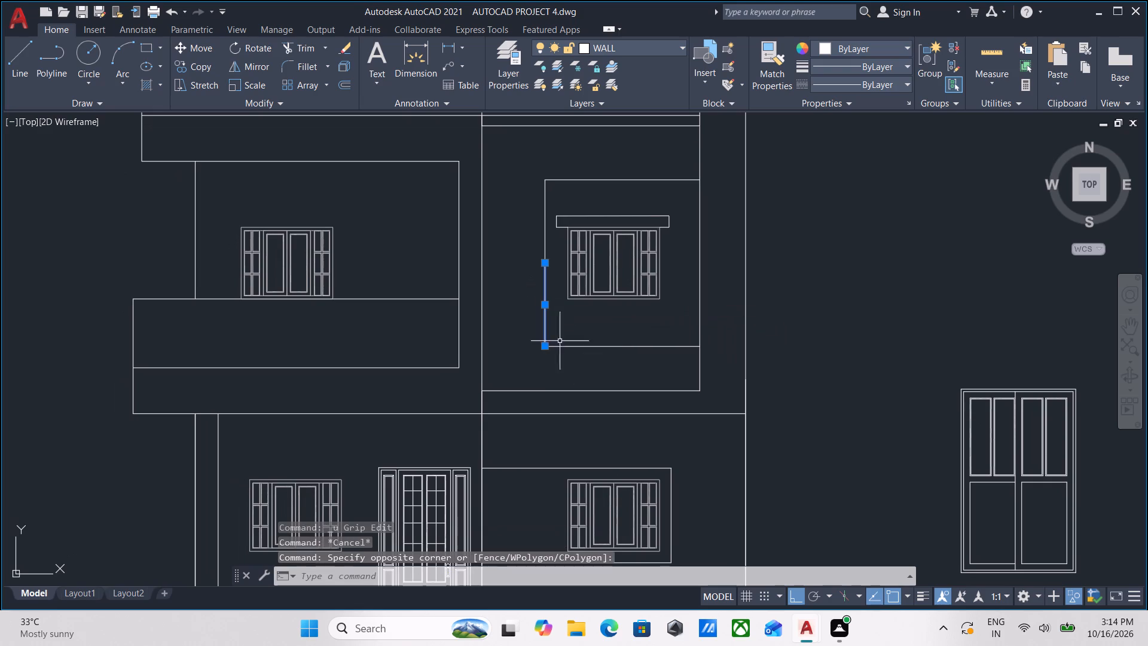
{"action": "left_click_drag", "start_coordinate": [622, 373], "coordinate": [615, 345]}
{"action": "left_click", "coordinate": [591, 315]}
{"action": "middle_click_drag", "start_coordinate": [569, 309], "coordinate": [567, 364]}
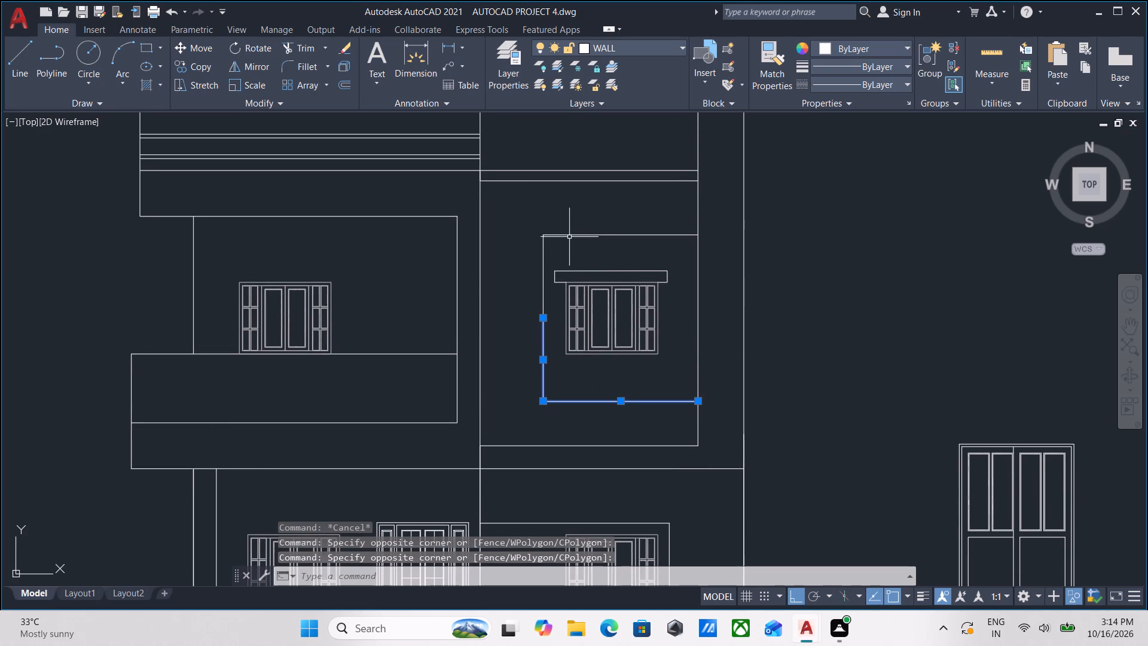
{"action": "left_click", "coordinate": [562, 242]}
{"action": "left_click", "coordinate": [521, 257]}
{"action": "left_click_drag", "start_coordinate": [611, 252], "coordinate": [556, 180]}
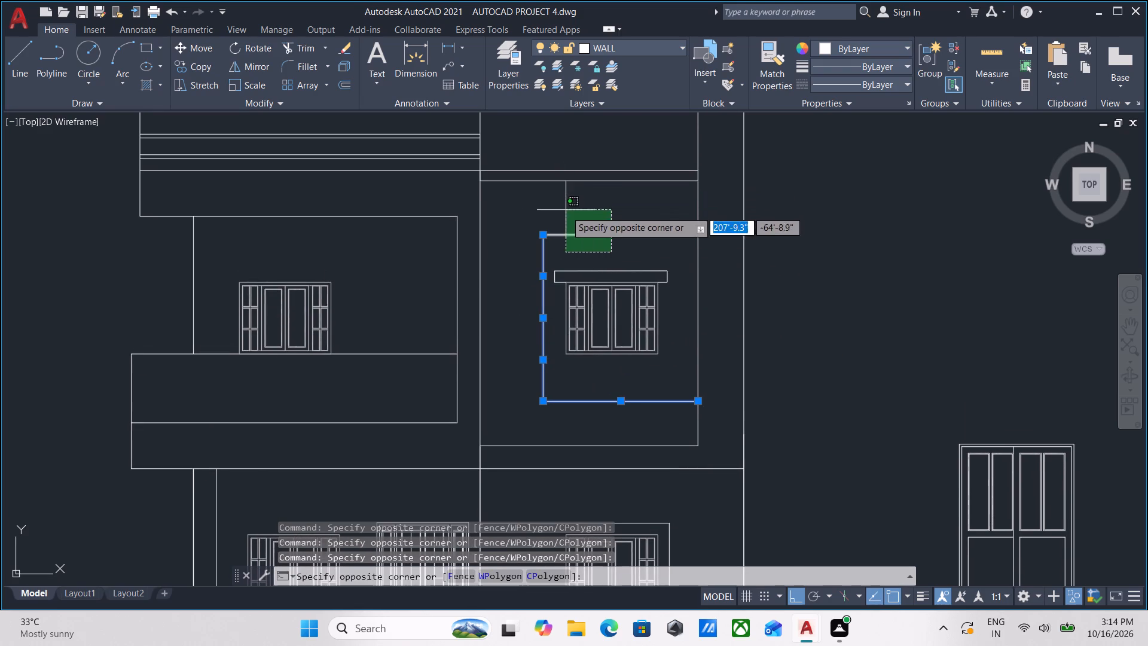
{"action": "left_click", "coordinate": [566, 211]}
{"action": "middle_click_drag", "start_coordinate": [568, 212], "coordinate": [624, 254]}
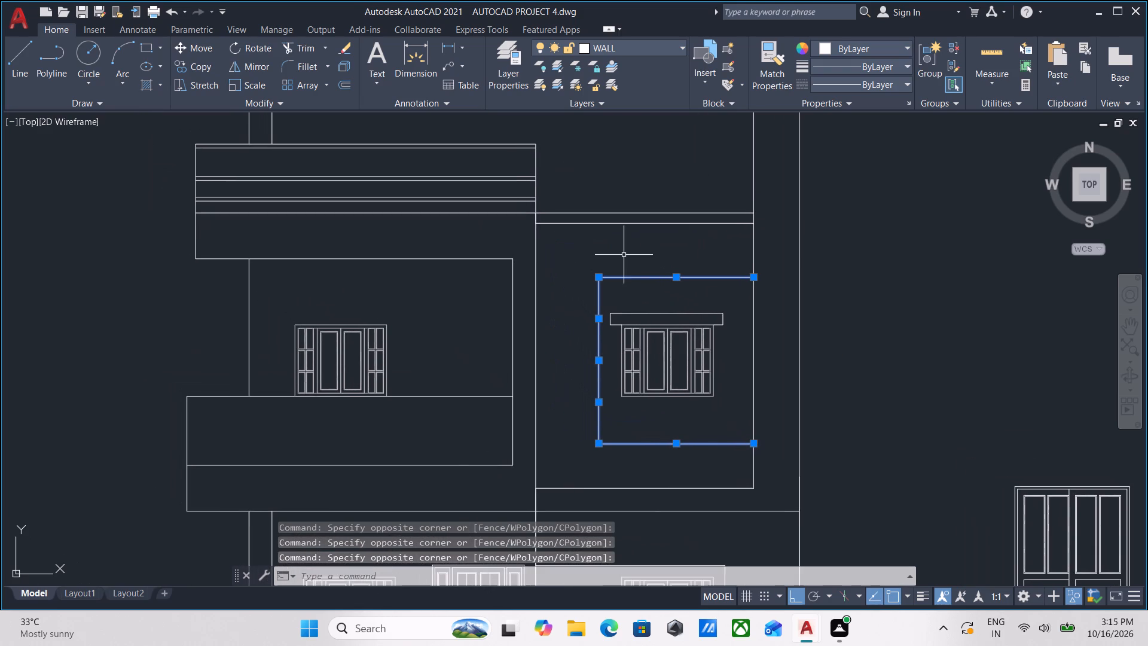
{"action": "type", "text": "joi"}
{"action": "key", "text": "n"}
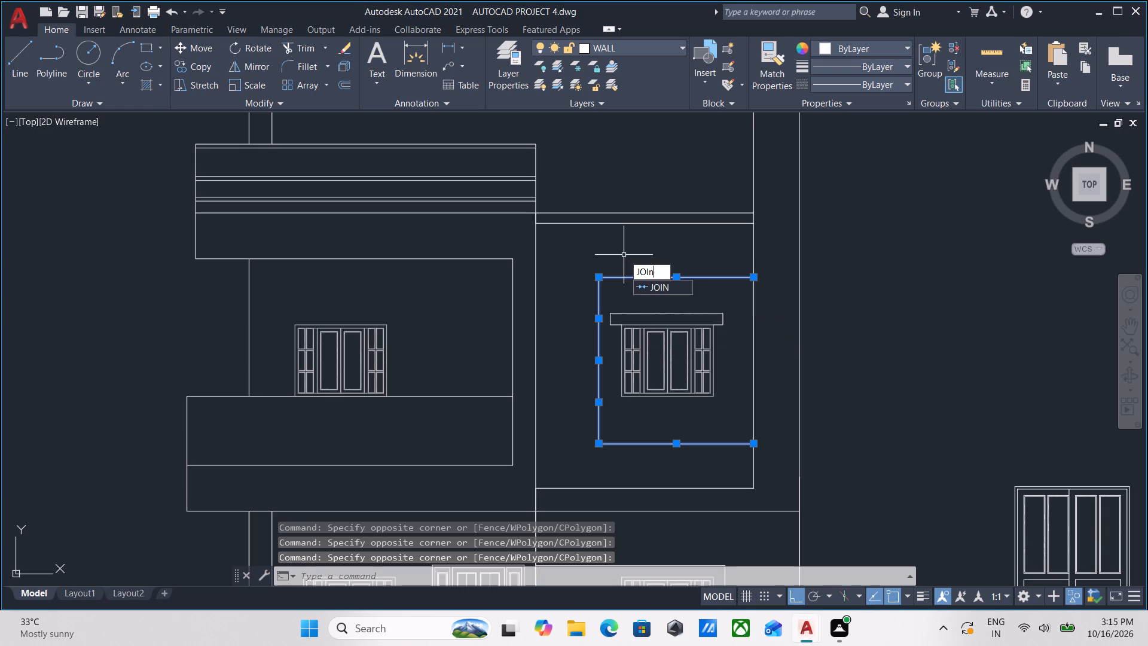
{"action": "key", "text": "Return"}
{"action": "scroll", "coordinate": [624, 255], "scroll_direction": "down", "scroll_amount": 2}
{"action": "middle_click_drag", "start_coordinate": [639, 285], "coordinate": [663, 279]}
{"action": "scroll", "coordinate": [627, 306], "scroll_direction": "up", "scroll_amount": 1}
{"action": "key", "text": "Escape"}
Examine the elevation's balcony, windows, entrance door and ground floor, and the spare blocks beside it.
{"action": "middle_click_drag", "start_coordinate": [627, 306], "coordinate": [688, 298]}
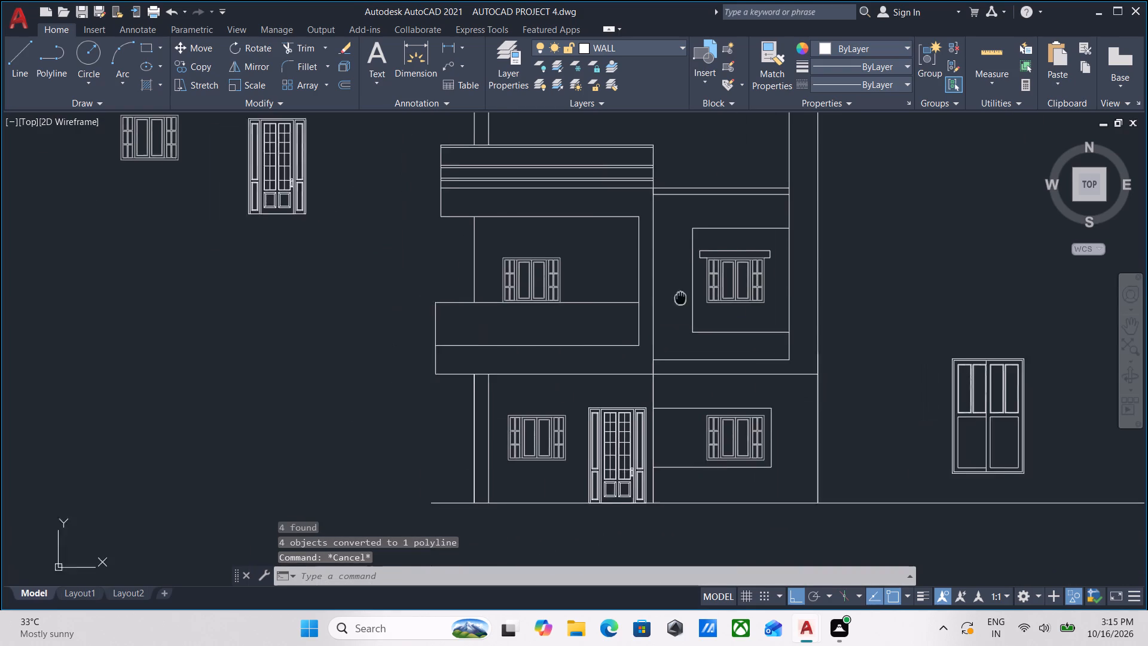
{"action": "middle_click_drag", "start_coordinate": [688, 298], "coordinate": [690, 297]}
{"action": "scroll", "coordinate": [595, 309], "scroll_direction": "up", "scroll_amount": 1}
{"action": "middle_click_drag", "start_coordinate": [595, 309], "coordinate": [620, 267]}
{"action": "scroll", "coordinate": [622, 265], "scroll_direction": "down", "scroll_amount": 1}
{"action": "middle_click_drag", "start_coordinate": [622, 265], "coordinate": [634, 301]}
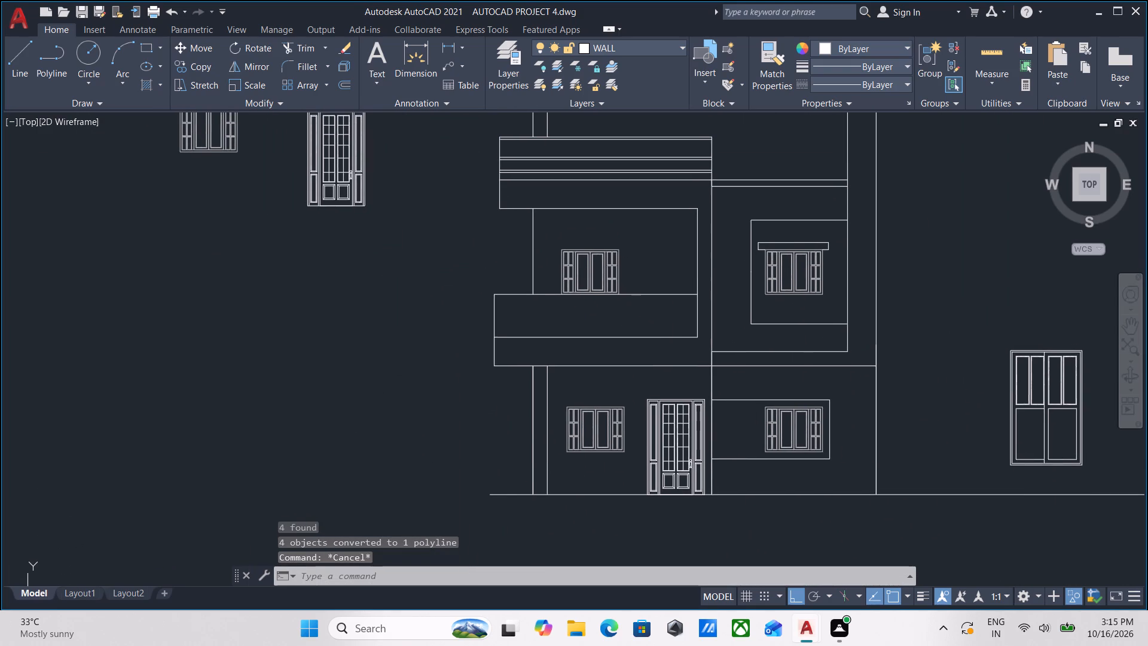
{"action": "right_click", "coordinate": [651, 258]}
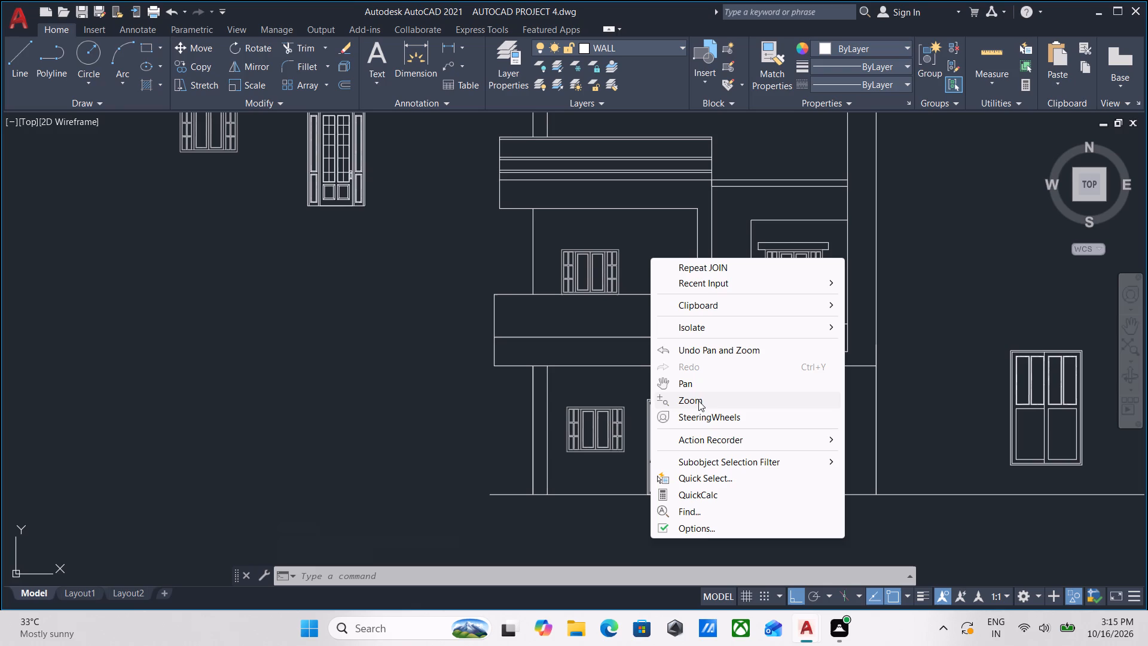
{"action": "key", "text": "Escape"}
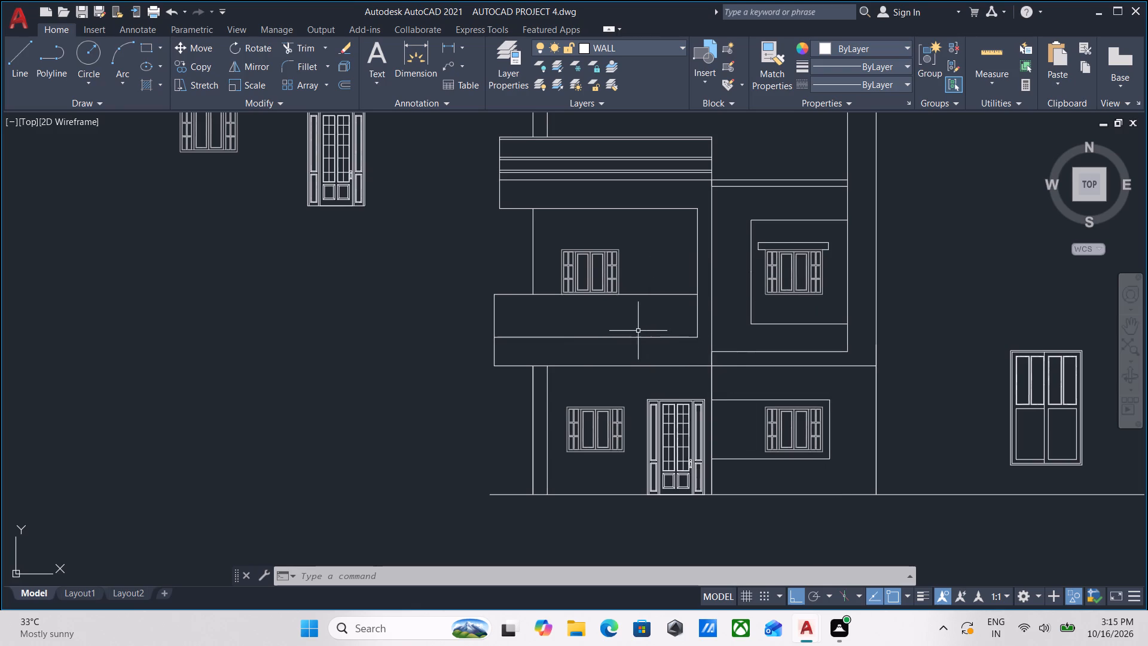
{"action": "scroll", "coordinate": [563, 334], "scroll_direction": "up", "scroll_amount": 1}
{"action": "scroll", "coordinate": [561, 322], "scroll_direction": "down", "scroll_amount": 1}
{"action": "middle_click_drag", "start_coordinate": [561, 322], "coordinate": [575, 359]}
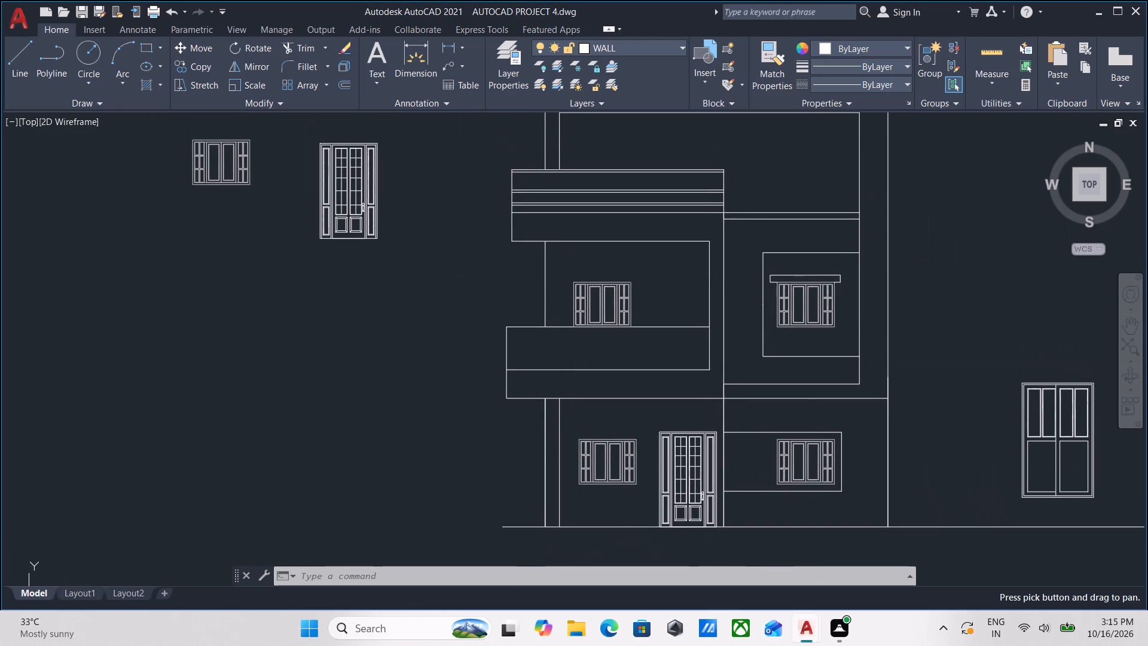
{"action": "middle_click_drag", "start_coordinate": [575, 359], "coordinate": [577, 309]}
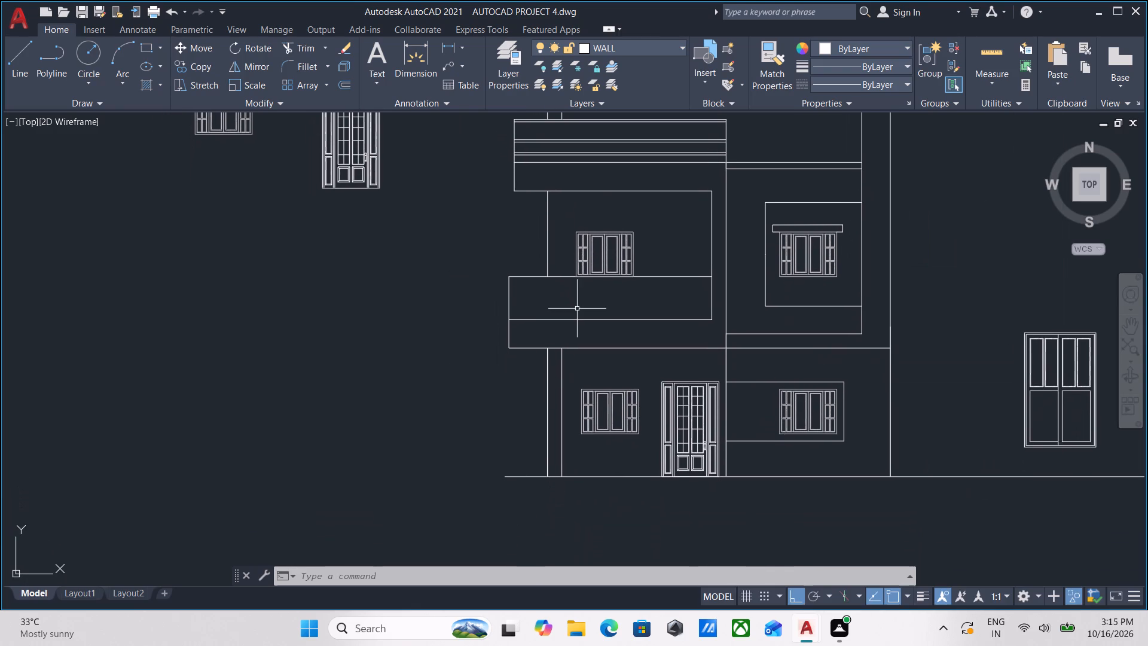
{"action": "middle_click_drag", "start_coordinate": [581, 397], "coordinate": [581, 334]}
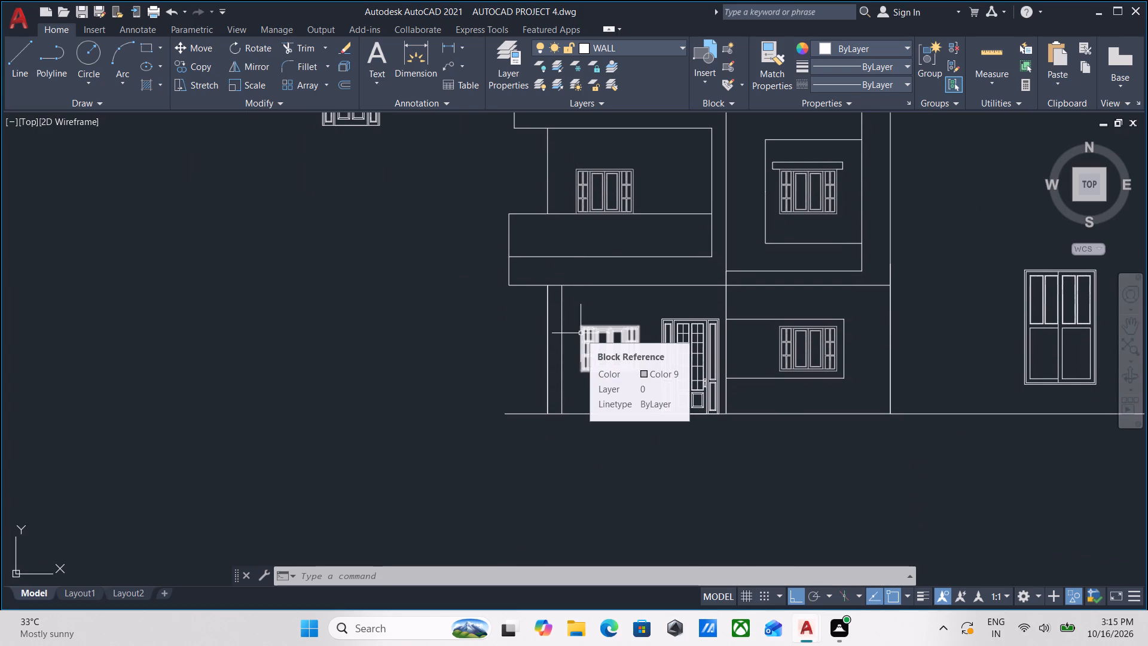
{"action": "scroll", "coordinate": [581, 333], "scroll_direction": "down", "scroll_amount": 1}
{"action": "middle_click_drag", "start_coordinate": [581, 333], "coordinate": [596, 306]}
{"action": "middle_click_drag", "start_coordinate": [596, 310], "coordinate": [483, 379]}
{"action": "middle_click_drag", "start_coordinate": [589, 327], "coordinate": [474, 364]}
{"action": "scroll", "coordinate": [698, 438], "scroll_direction": "up", "scroll_amount": 2}
{"action": "scroll", "coordinate": [695, 444], "scroll_direction": "down", "scroll_amount": 1}
Erase the spare double-leaf door drawing standing to the right of the building elevation.
{"action": "middle_click_drag", "start_coordinate": [695, 444], "coordinate": [710, 427]}
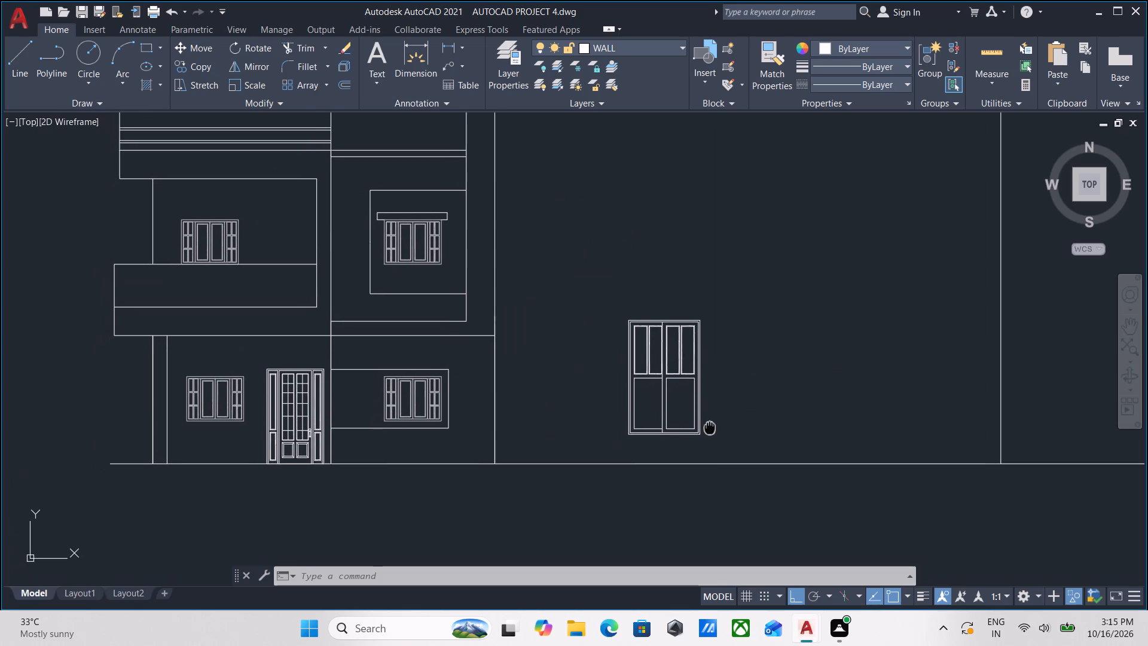
{"action": "middle_click_drag", "start_coordinate": [710, 427], "coordinate": [712, 422]}
{"action": "middle_click_drag", "start_coordinate": [712, 422], "coordinate": [721, 404]}
{"action": "left_click", "coordinate": [721, 413]}
{"action": "left_click", "coordinate": [673, 371]}
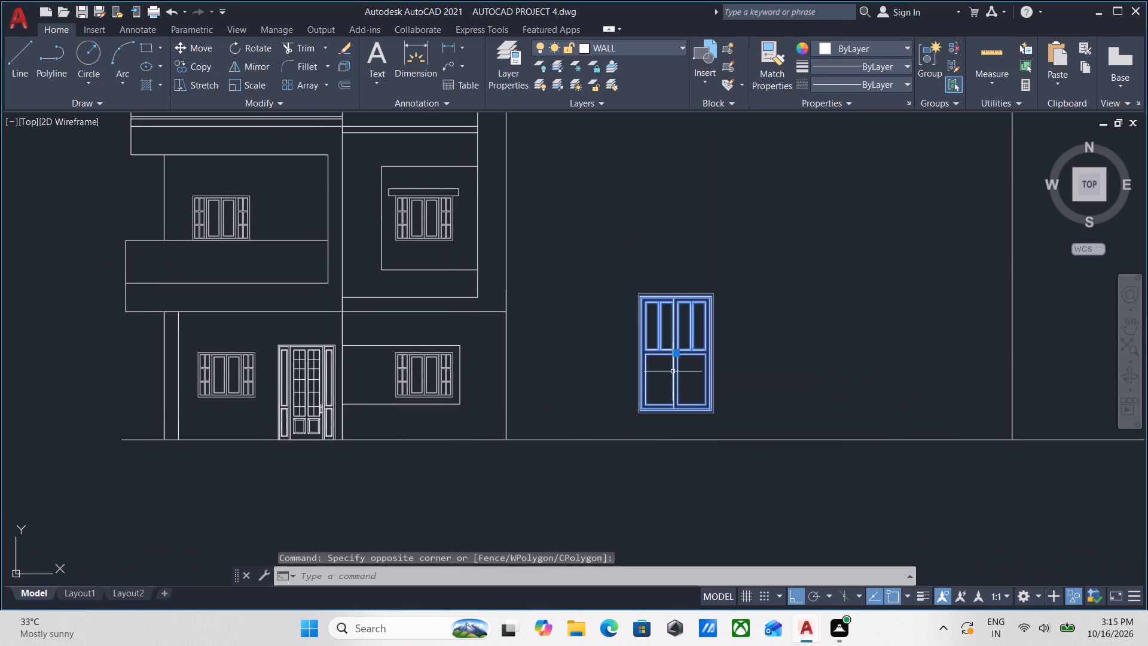
{"action": "right_click", "coordinate": [673, 371]}
{"action": "left_click", "coordinate": [730, 114]}
Examine the upper slab band, balcony and window areas of the elevation for remaining detailing.
{"action": "scroll", "coordinate": [625, 320], "scroll_direction": "down", "scroll_amount": 2}
{"action": "middle_click_drag", "start_coordinate": [622, 329], "coordinate": [699, 359]}
{"action": "scroll", "coordinate": [506, 310], "scroll_direction": "up", "scroll_amount": 2}
{"action": "middle_click_drag", "start_coordinate": [604, 291], "coordinate": [602, 374]}
{"action": "scroll", "coordinate": [558, 288], "scroll_direction": "up", "scroll_amount": 2}
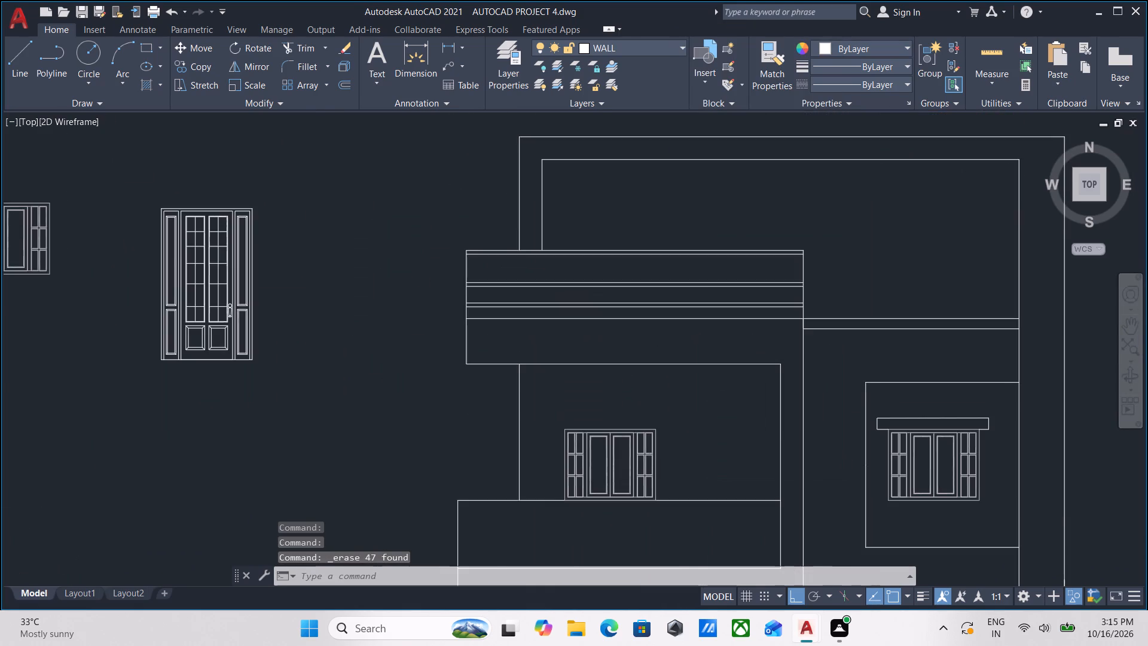
{"action": "middle_click_drag", "start_coordinate": [555, 285], "coordinate": [553, 269]}
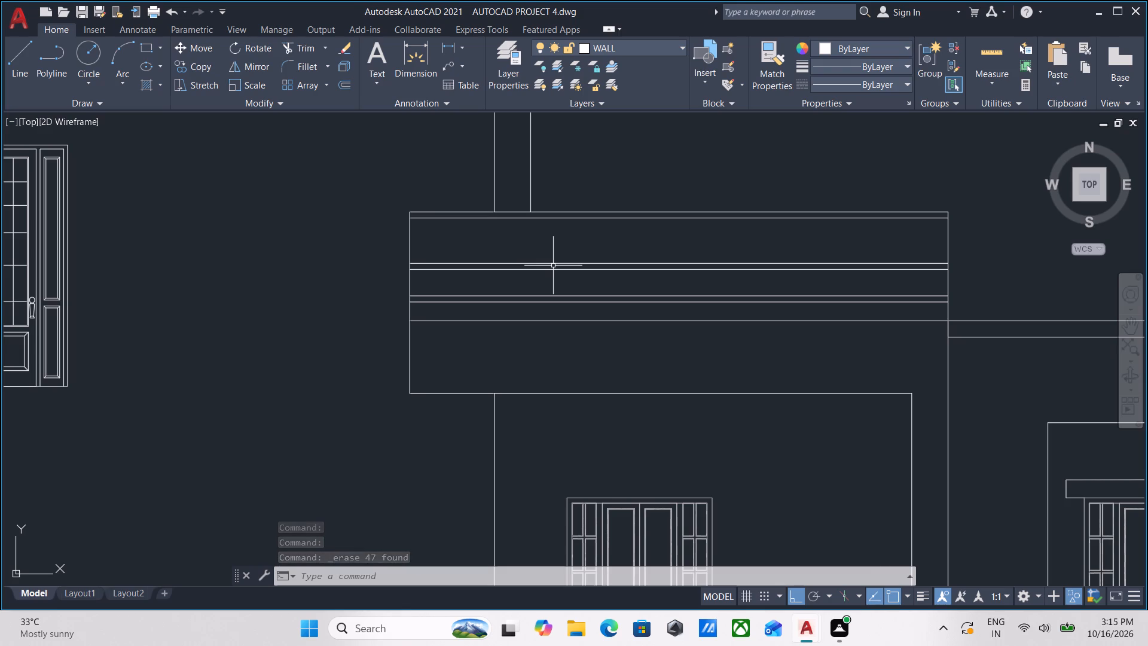
{"action": "scroll", "coordinate": [553, 266], "scroll_direction": "down", "scroll_amount": 2}
{"action": "middle_click_drag", "start_coordinate": [594, 324], "coordinate": [593, 256]}
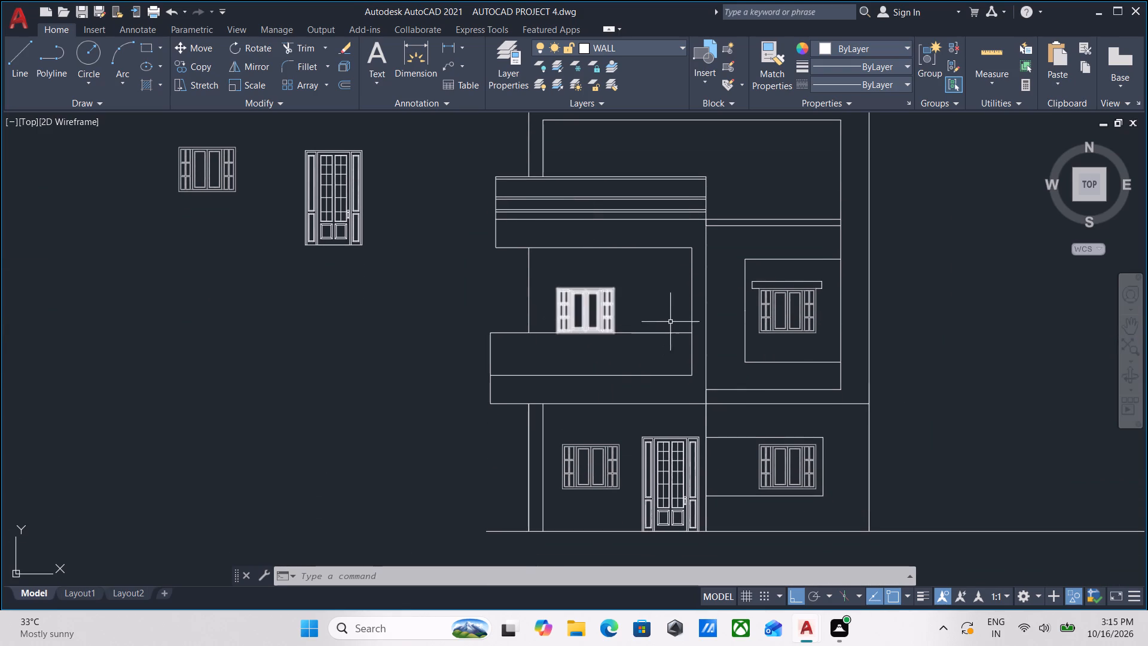
{"action": "middle_click_drag", "start_coordinate": [679, 309], "coordinate": [680, 297]}
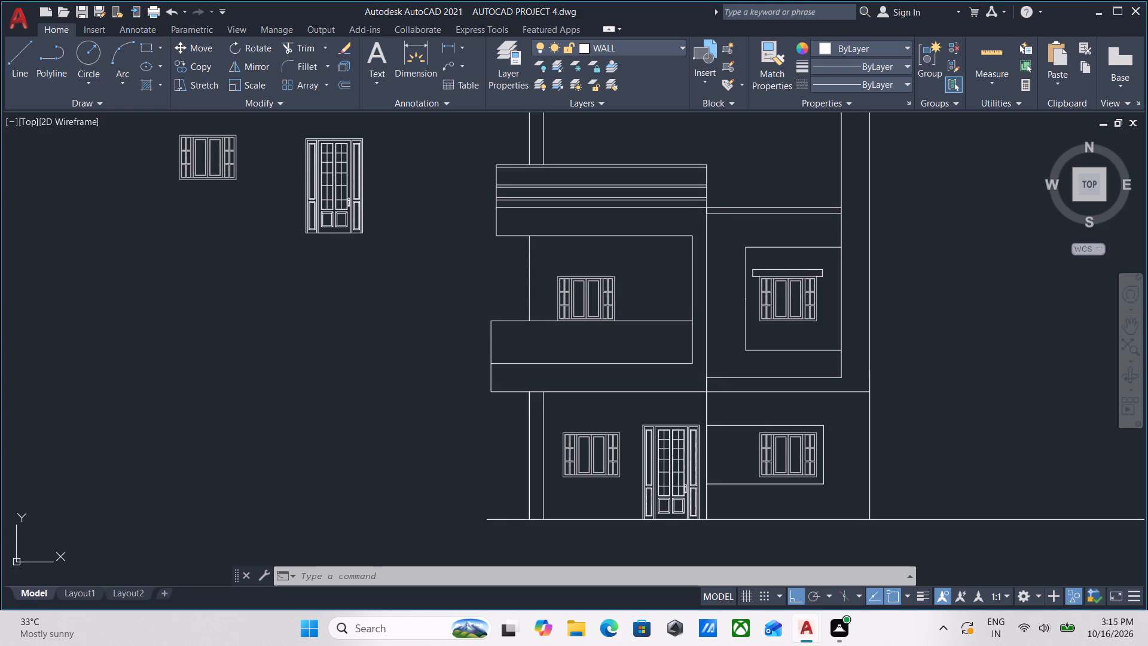
{"action": "middle_click_drag", "start_coordinate": [670, 334], "coordinate": [667, 295]}
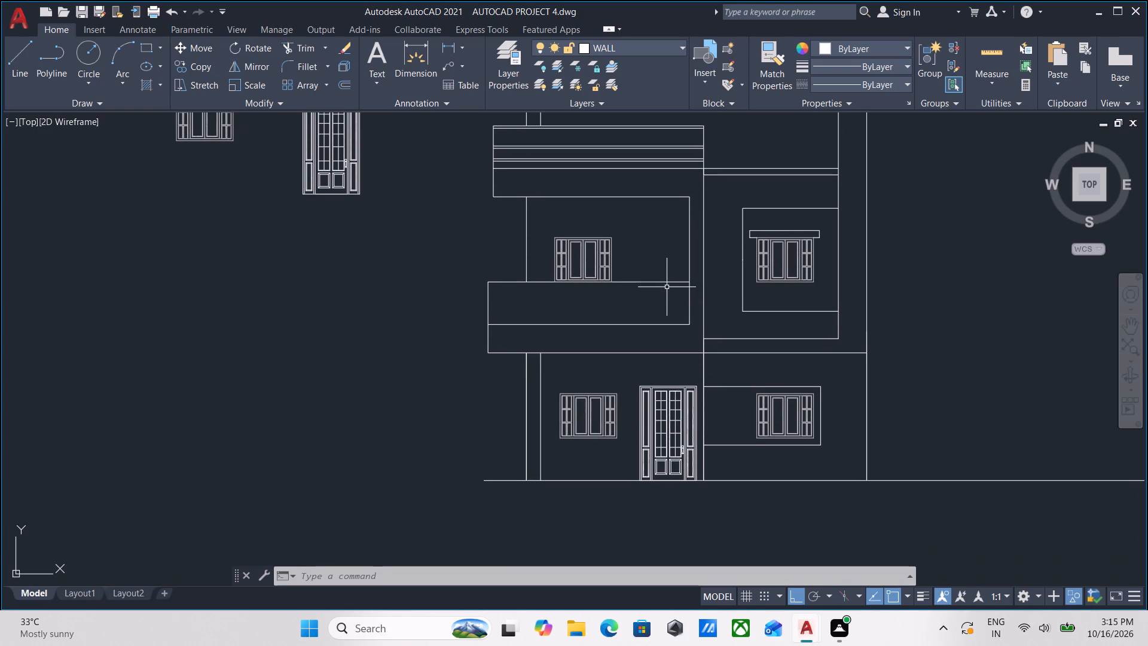
{"action": "scroll", "coordinate": [689, 281], "scroll_direction": "up", "scroll_amount": 1}
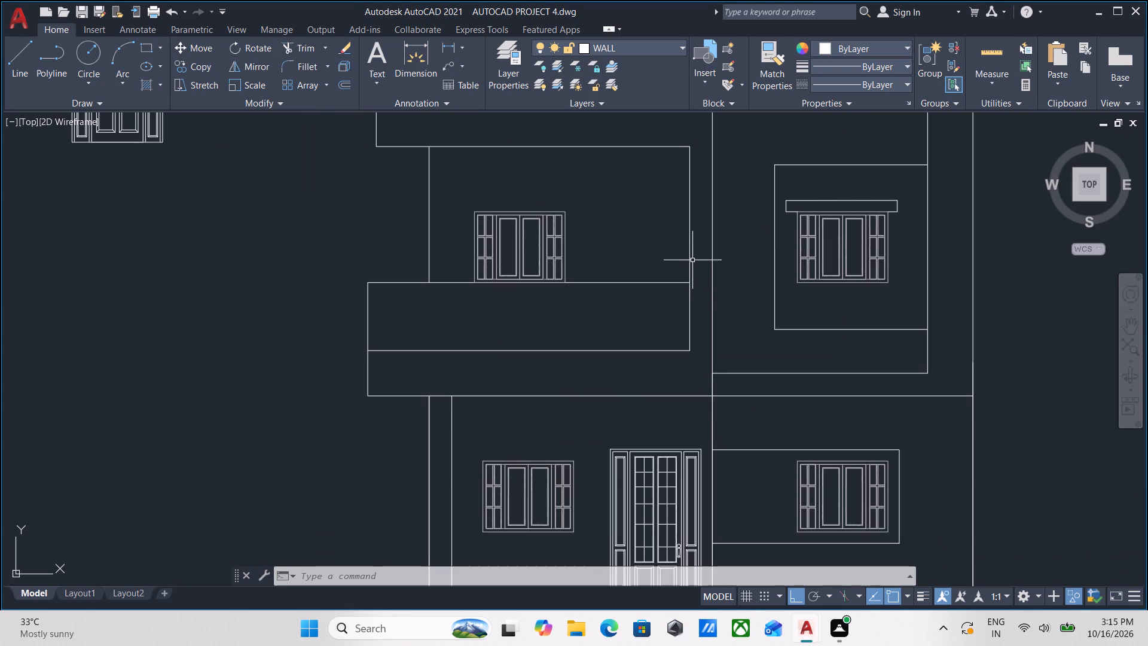
Offset the vertical line at the right edge of the upper-floor balcony 2' inward, toward the window.
{"action": "left_click", "coordinate": [694, 255]}
{"action": "left_click", "coordinate": [679, 246]}
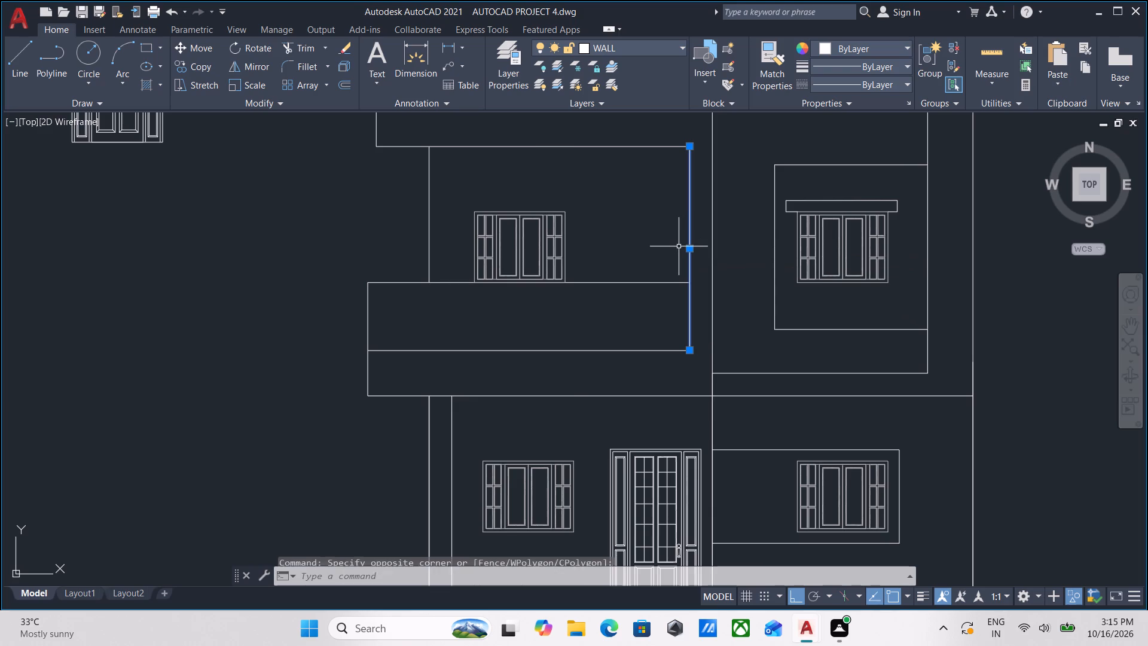
{"action": "middle_click_drag", "start_coordinate": [679, 246], "coordinate": [700, 281]}
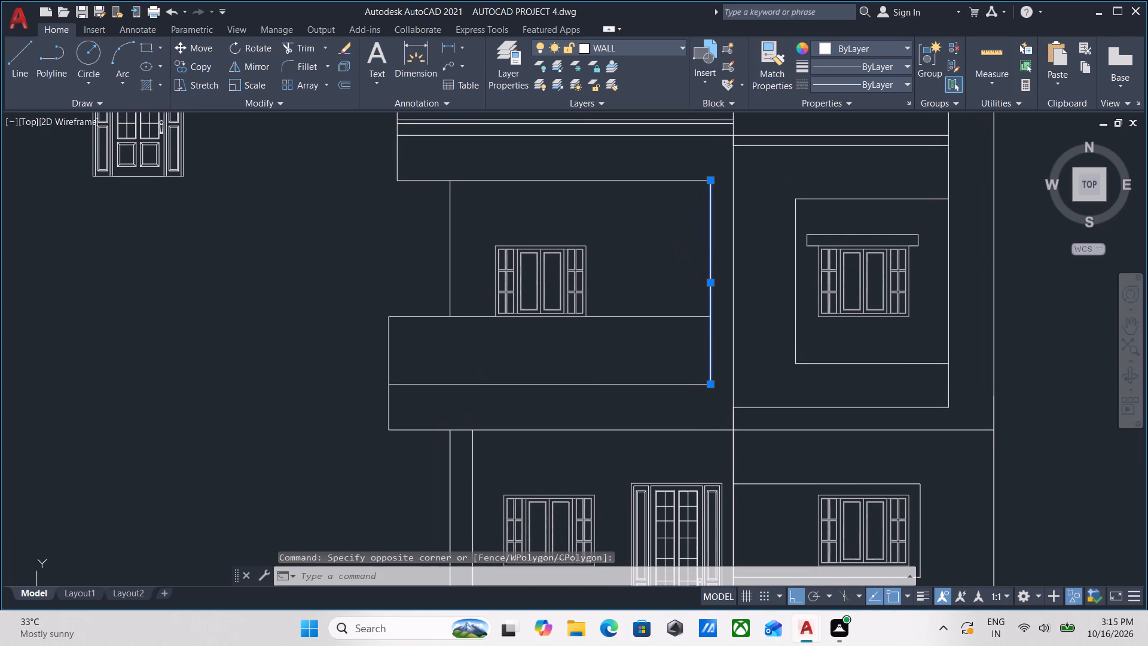
{"action": "key", "text": "o"}
{"action": "key", "text": "Return"}
{"action": "left_click", "coordinate": [710, 277]}
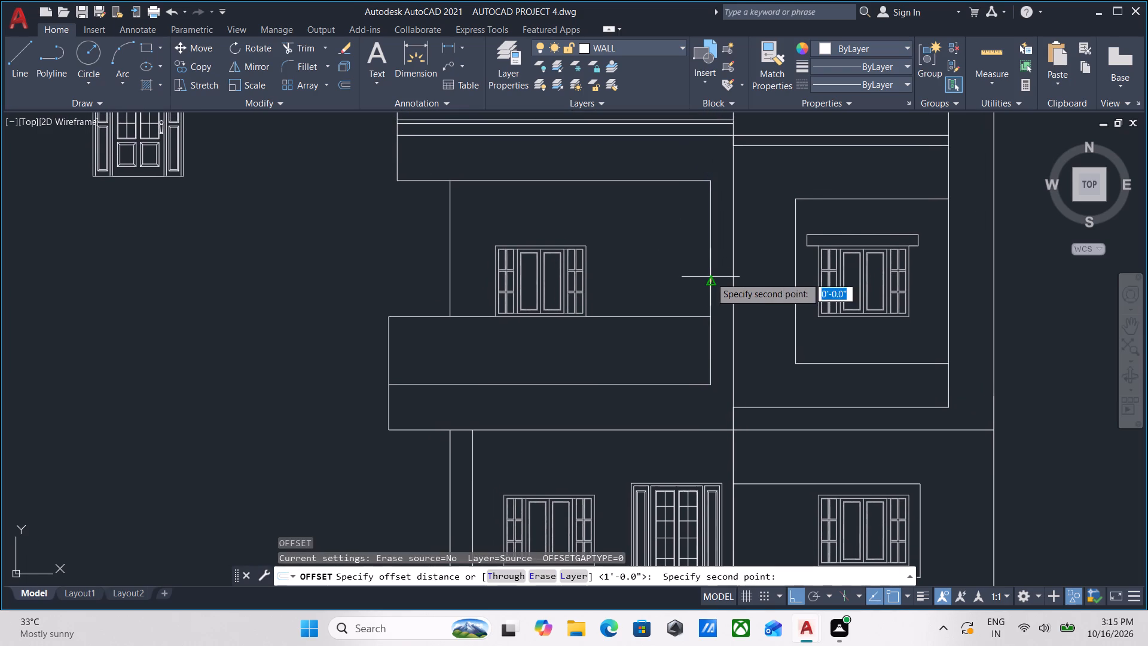
{"action": "left_click", "coordinate": [658, 280]}
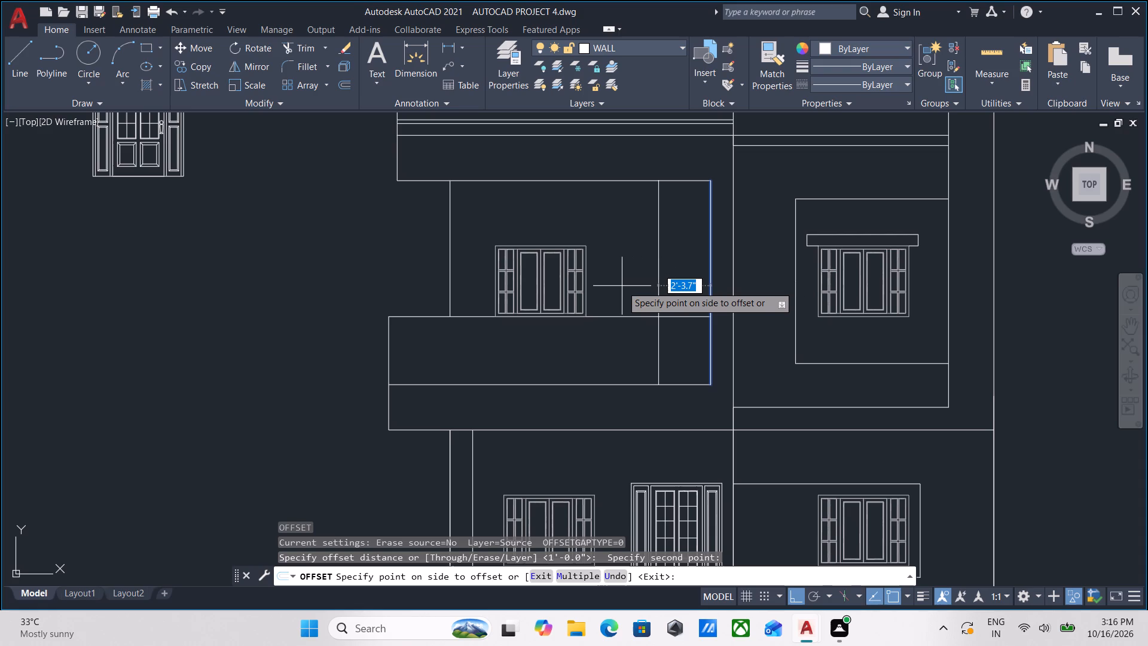
{"action": "type", "text": "2'"}
{"action": "key", "text": "Return"}
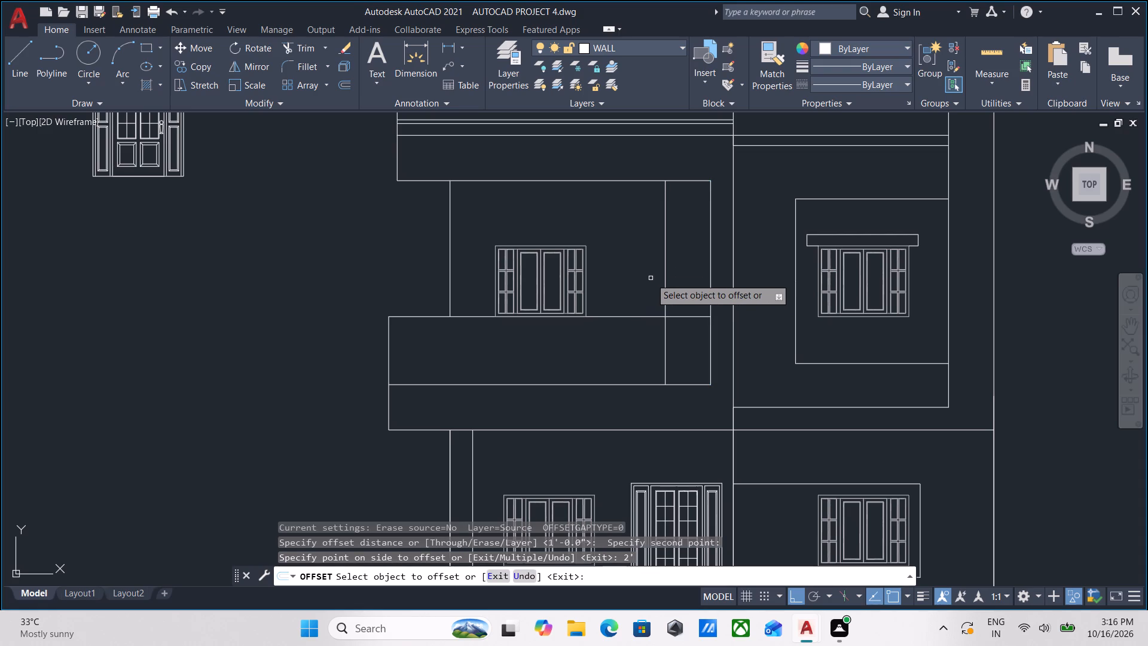
{"action": "key", "text": "Escape"}
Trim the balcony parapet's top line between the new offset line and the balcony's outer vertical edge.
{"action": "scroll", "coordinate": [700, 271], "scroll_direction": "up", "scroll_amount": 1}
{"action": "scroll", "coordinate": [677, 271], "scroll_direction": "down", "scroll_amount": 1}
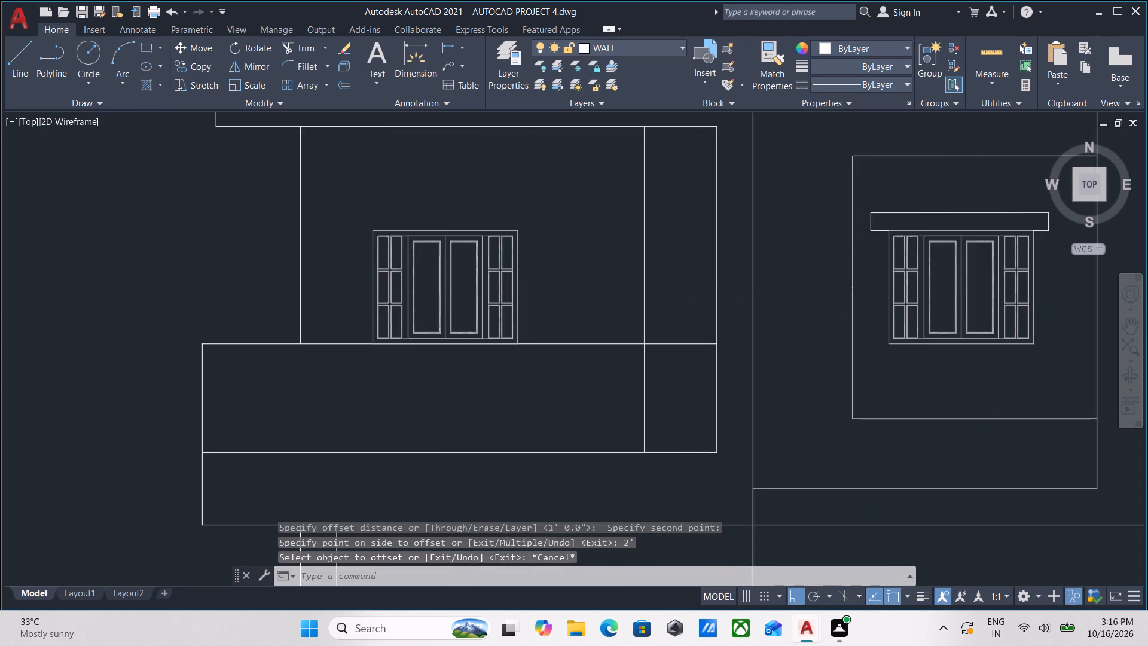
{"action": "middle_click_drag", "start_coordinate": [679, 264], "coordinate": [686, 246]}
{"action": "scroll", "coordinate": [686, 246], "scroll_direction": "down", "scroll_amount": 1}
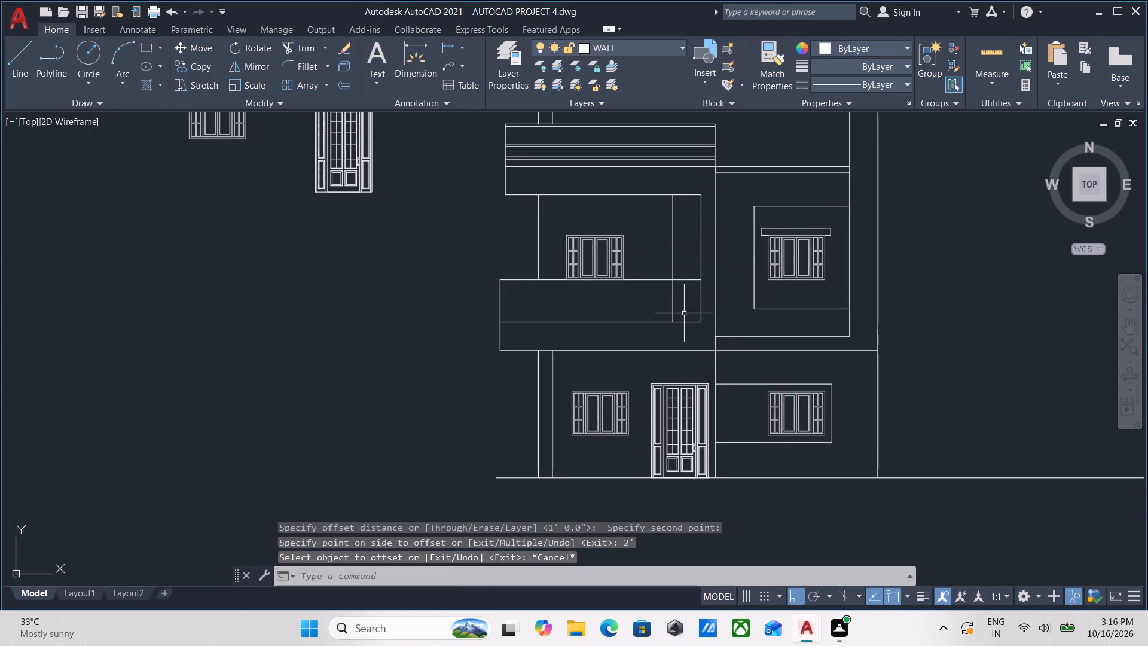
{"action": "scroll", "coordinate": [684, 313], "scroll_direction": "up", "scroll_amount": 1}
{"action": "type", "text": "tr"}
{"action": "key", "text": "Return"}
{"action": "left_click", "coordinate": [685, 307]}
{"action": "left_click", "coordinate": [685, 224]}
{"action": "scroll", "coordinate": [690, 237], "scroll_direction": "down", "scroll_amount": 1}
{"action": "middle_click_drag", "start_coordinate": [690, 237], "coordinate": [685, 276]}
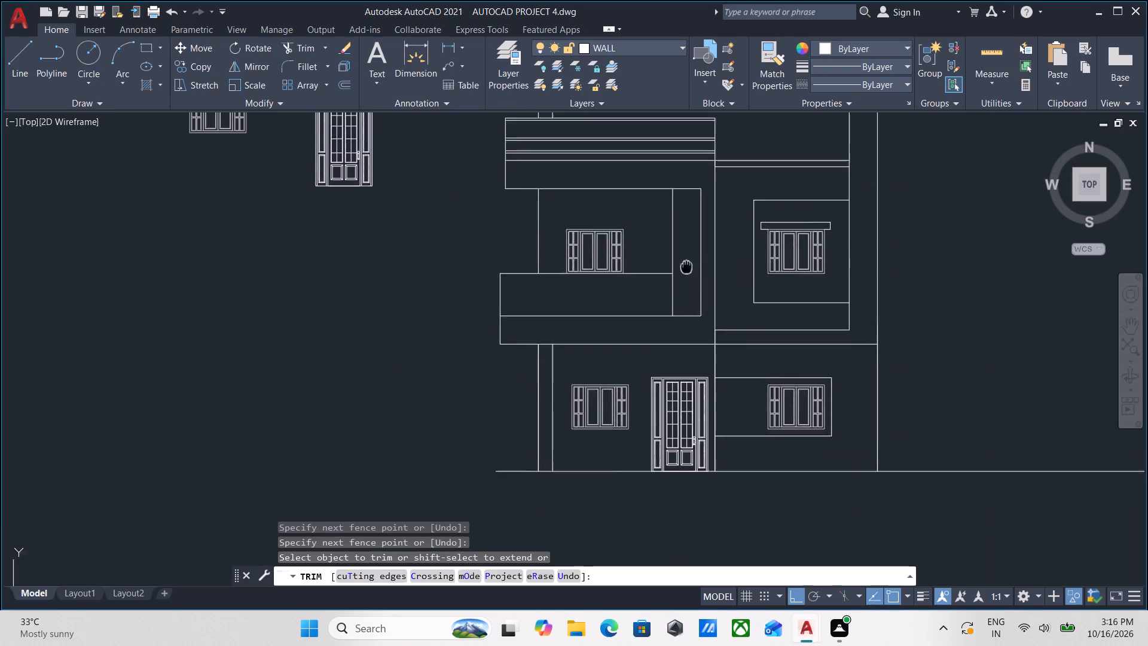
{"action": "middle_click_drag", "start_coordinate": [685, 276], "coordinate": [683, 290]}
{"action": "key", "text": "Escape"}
Trim the portion of the offset vertical line that runs below the balcony parapet's top line.
{"action": "scroll", "coordinate": [682, 320], "scroll_direction": "up", "scroll_amount": 1}
{"action": "scroll", "coordinate": [682, 320], "scroll_direction": "down", "scroll_amount": 1}
{"action": "middle_click_drag", "start_coordinate": [682, 320], "coordinate": [691, 302]}
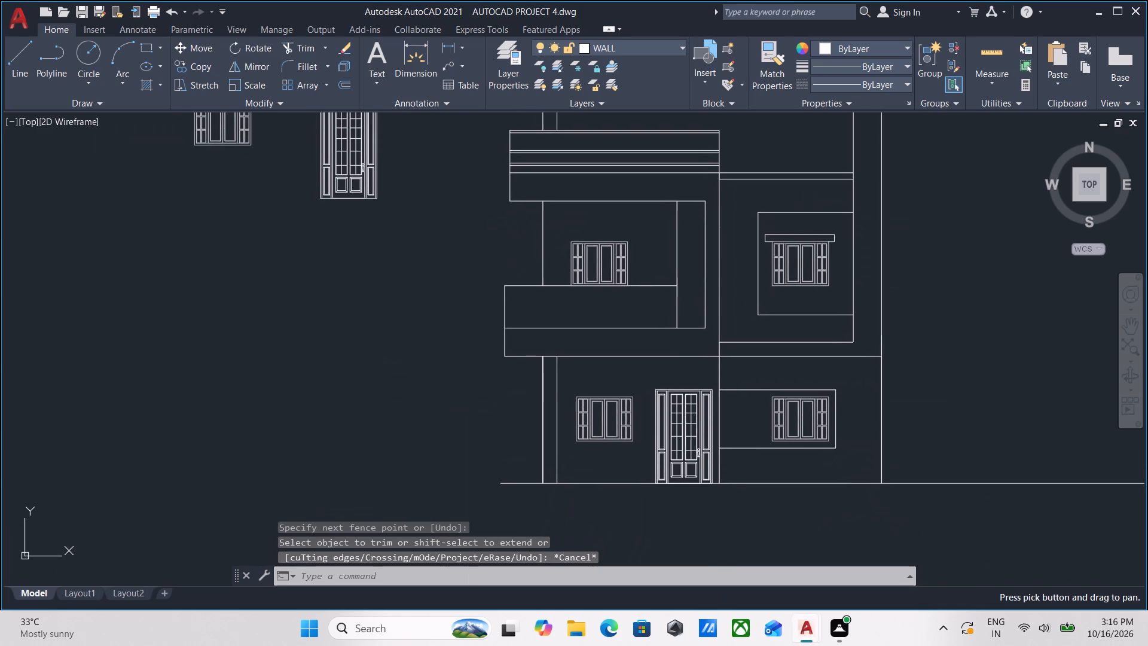
{"action": "scroll", "coordinate": [692, 300], "scroll_direction": "up", "scroll_amount": 1}
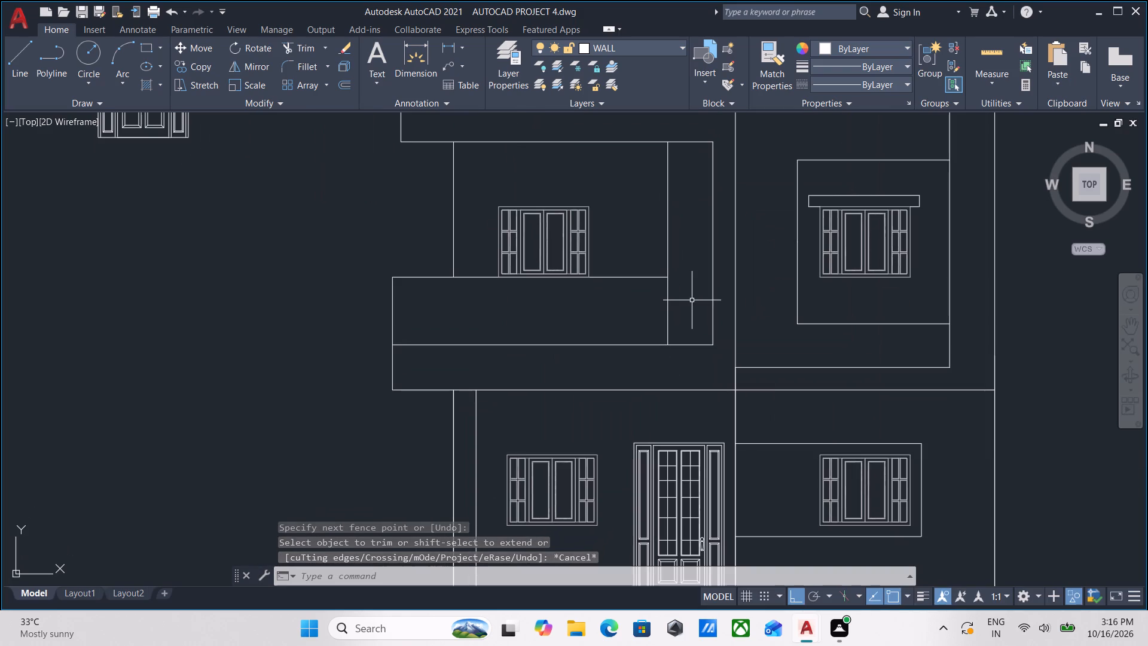
{"action": "type", "text": "tr'"}
{"action": "key", "text": "BackSpace"}
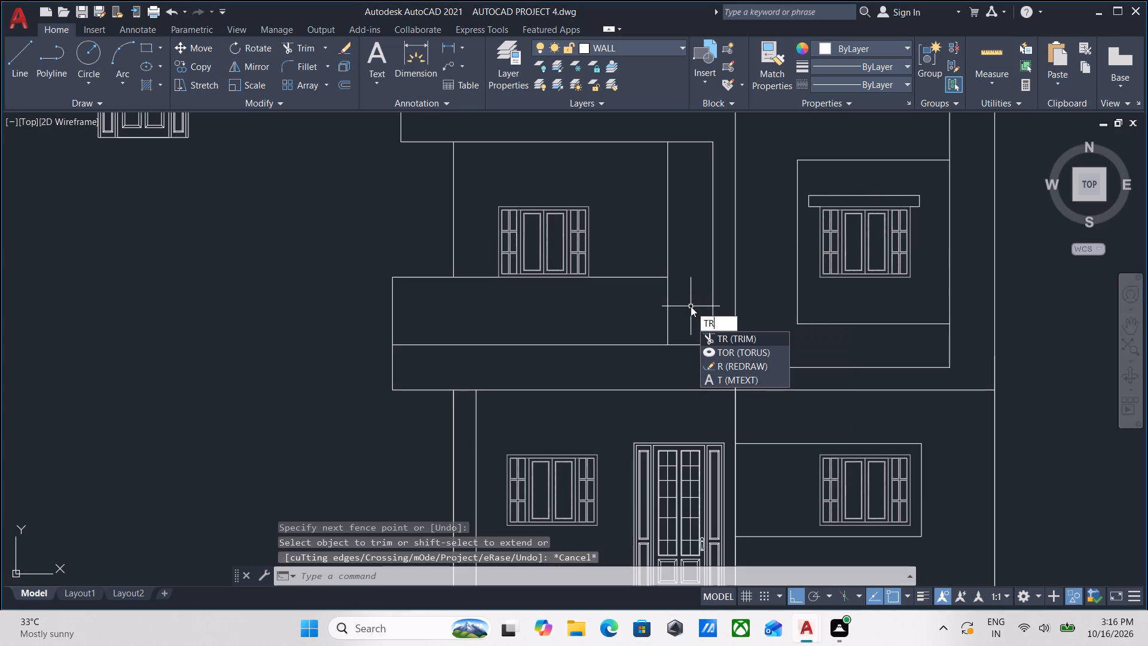
{"action": "key", "text": "Return"}
{"action": "left_click", "coordinate": [691, 306]}
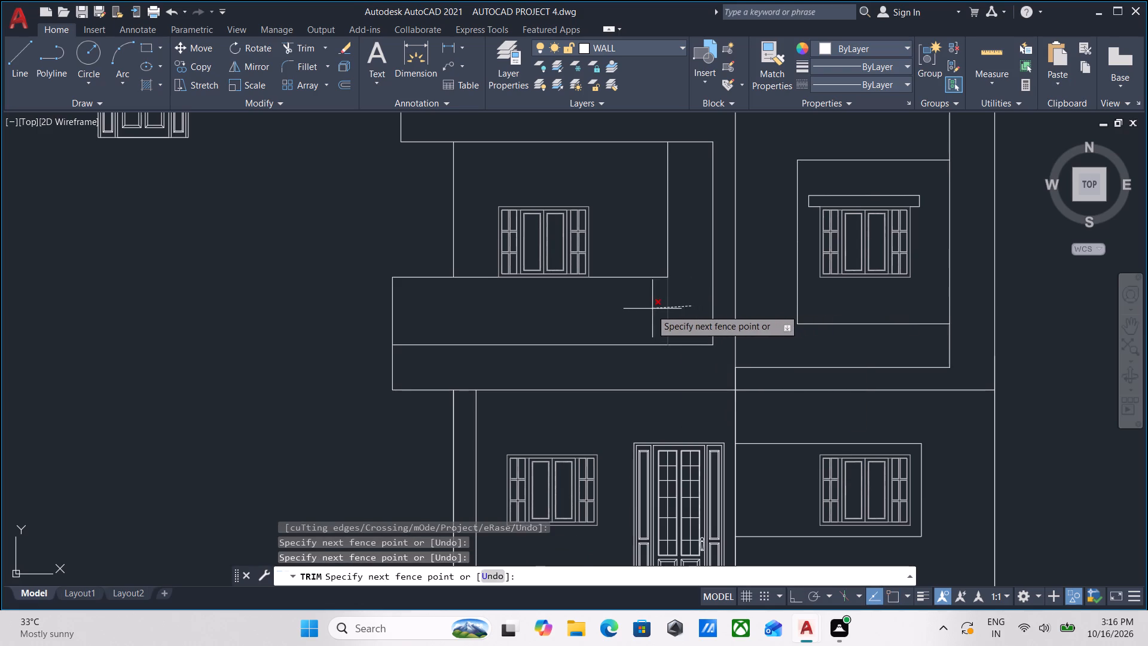
{"action": "left_click", "coordinate": [651, 309]}
{"action": "key", "text": "Escape"}
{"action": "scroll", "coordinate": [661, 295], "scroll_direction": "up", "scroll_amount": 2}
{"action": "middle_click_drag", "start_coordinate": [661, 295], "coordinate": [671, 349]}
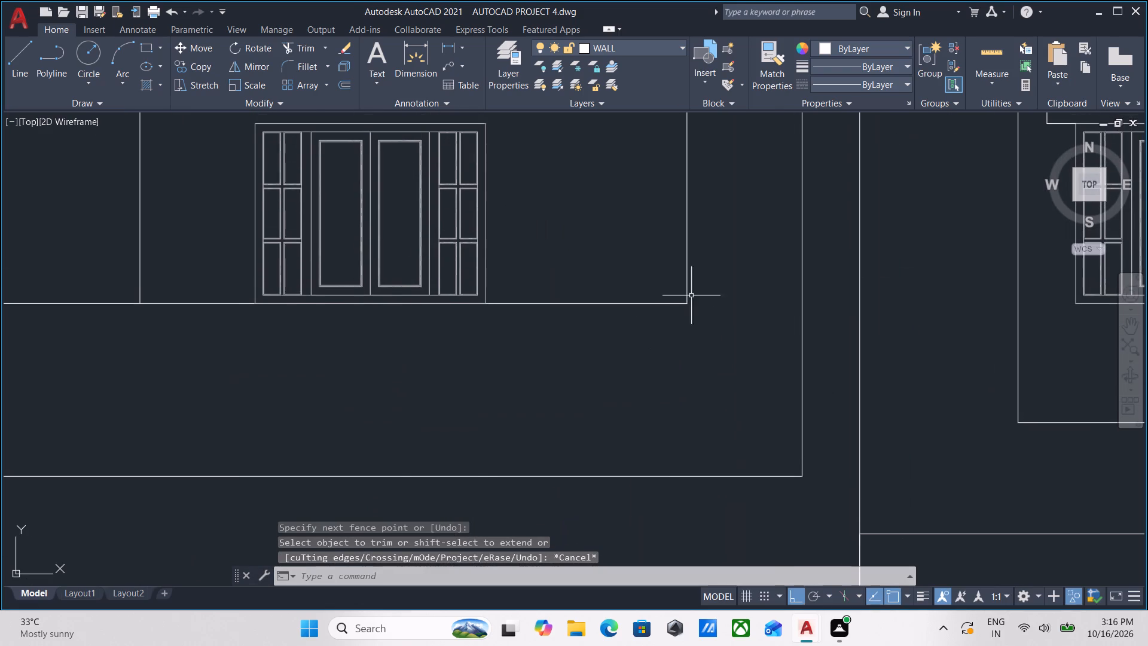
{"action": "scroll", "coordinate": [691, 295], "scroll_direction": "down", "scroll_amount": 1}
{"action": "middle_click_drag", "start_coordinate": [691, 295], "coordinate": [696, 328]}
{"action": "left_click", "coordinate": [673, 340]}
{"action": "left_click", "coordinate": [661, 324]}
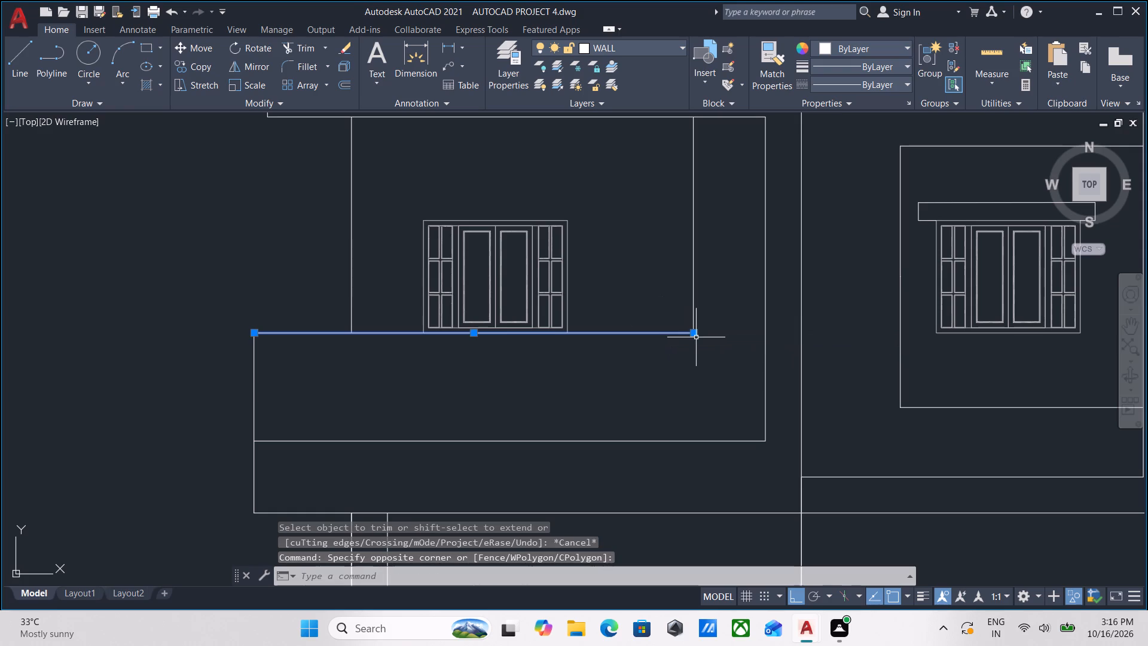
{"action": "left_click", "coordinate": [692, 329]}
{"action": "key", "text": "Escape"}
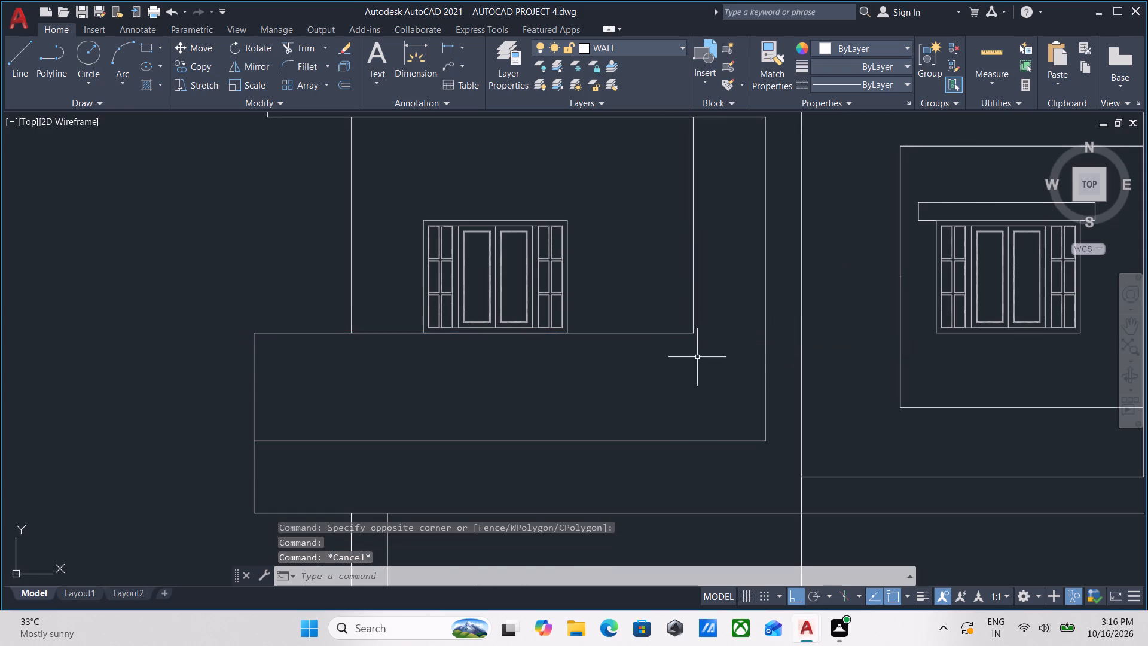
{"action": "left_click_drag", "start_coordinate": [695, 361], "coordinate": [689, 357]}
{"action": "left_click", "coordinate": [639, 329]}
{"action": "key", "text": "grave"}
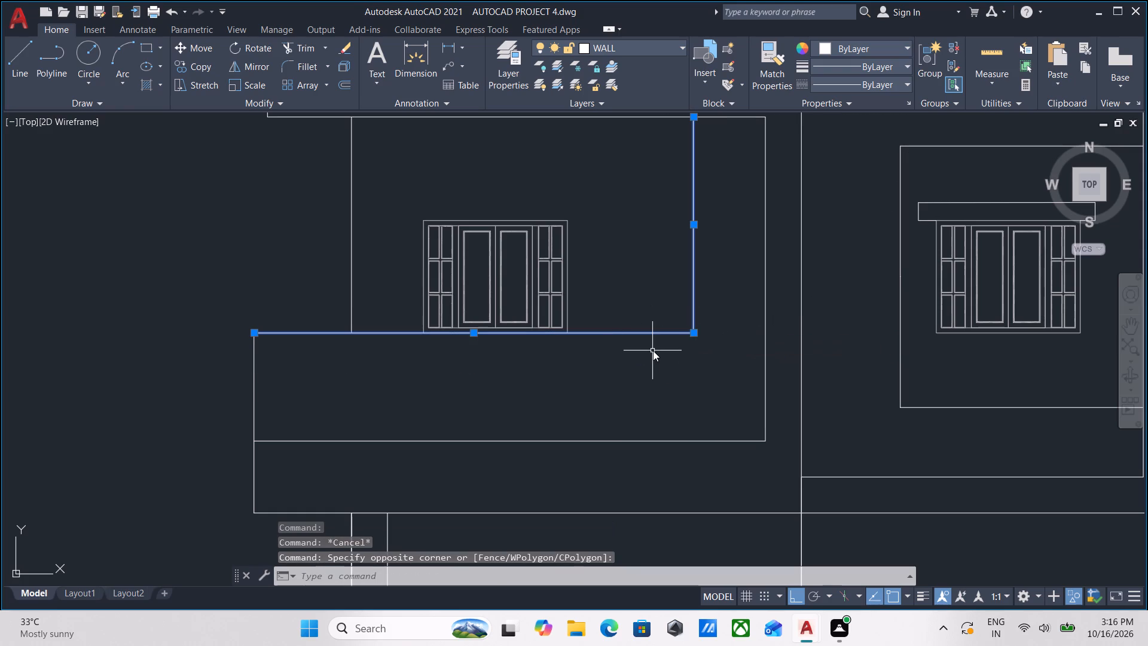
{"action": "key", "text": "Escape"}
Stretch the right end of the balcony parapet's top line out to the balcony's outer vertical edge.
{"action": "left_click", "coordinate": [660, 354]}
{"action": "left_click", "coordinate": [625, 310]}
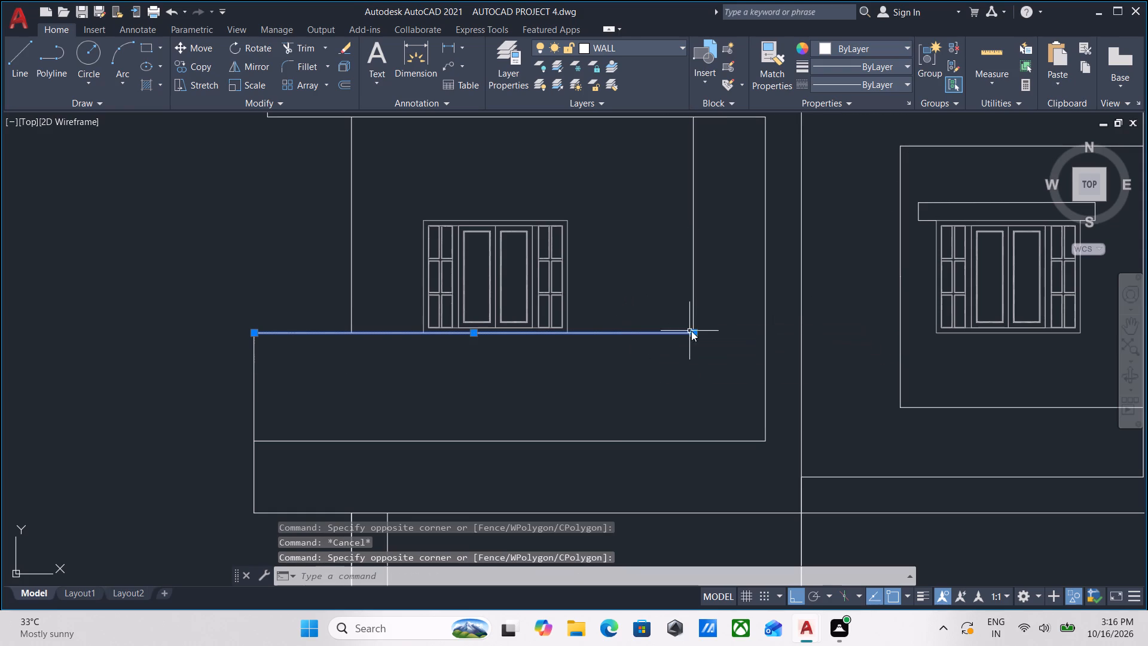
{"action": "left_click", "coordinate": [691, 331]}
{"action": "left_click", "coordinate": [767, 332]}
{"action": "scroll", "coordinate": [767, 332], "scroll_direction": "down", "scroll_amount": 2}
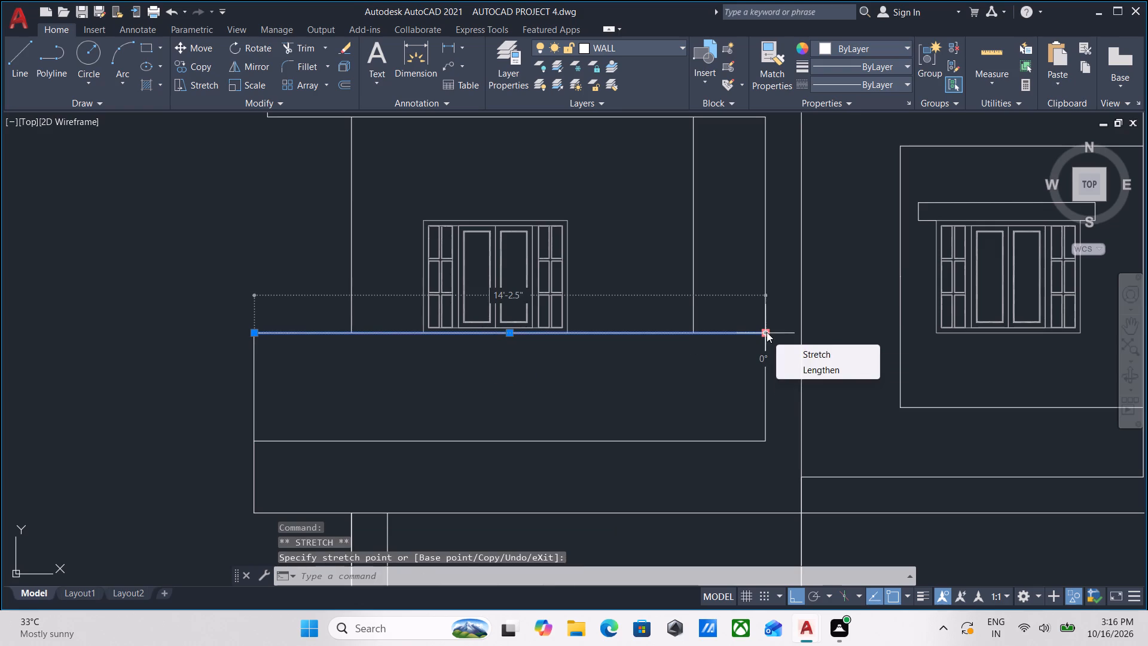
{"action": "key", "text": "Escape"}
{"action": "scroll", "coordinate": [661, 336], "scroll_direction": "down", "scroll_amount": 2}
{"action": "key", "text": "Escape"}
Examine the elevation's slab bands, balcony, windows and ground-floor entrance for remaining work.
{"action": "scroll", "coordinate": [629, 316], "scroll_direction": "down", "scroll_amount": 1}
{"action": "middle_click_drag", "start_coordinate": [629, 316], "coordinate": [703, 338]}
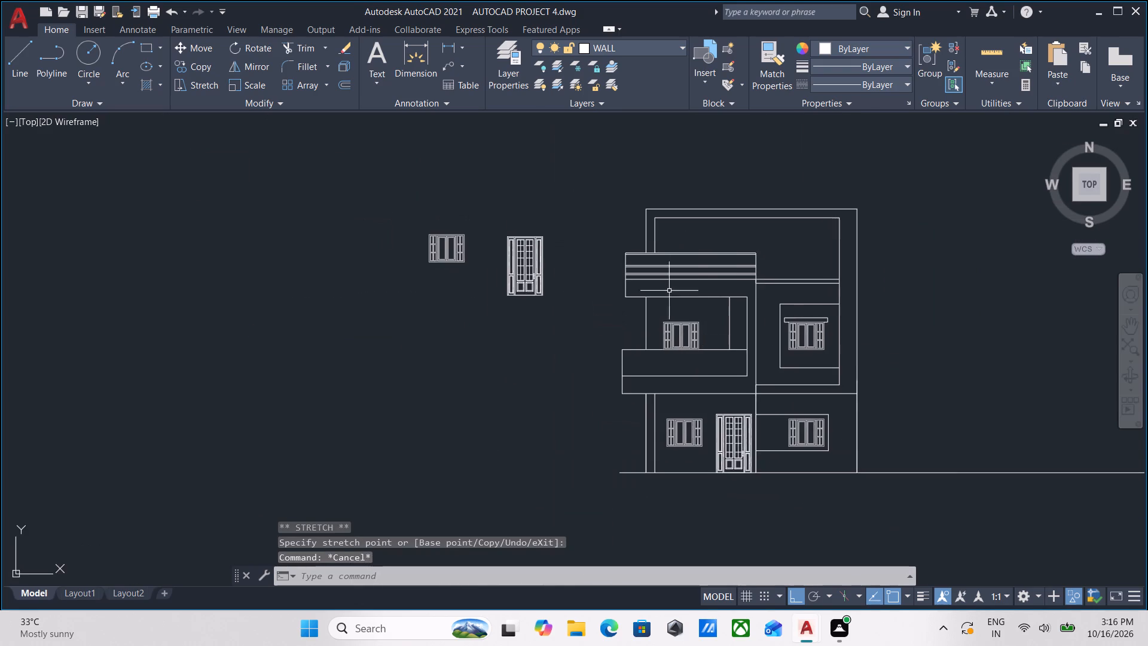
{"action": "scroll", "coordinate": [659, 269], "scroll_direction": "up", "scroll_amount": 2}
{"action": "scroll", "coordinate": [594, 264], "scroll_direction": "up", "scroll_amount": 2}
{"action": "scroll", "coordinate": [588, 257], "scroll_direction": "down", "scroll_amount": 2}
{"action": "middle_click_drag", "start_coordinate": [582, 255], "coordinate": [454, 258]}
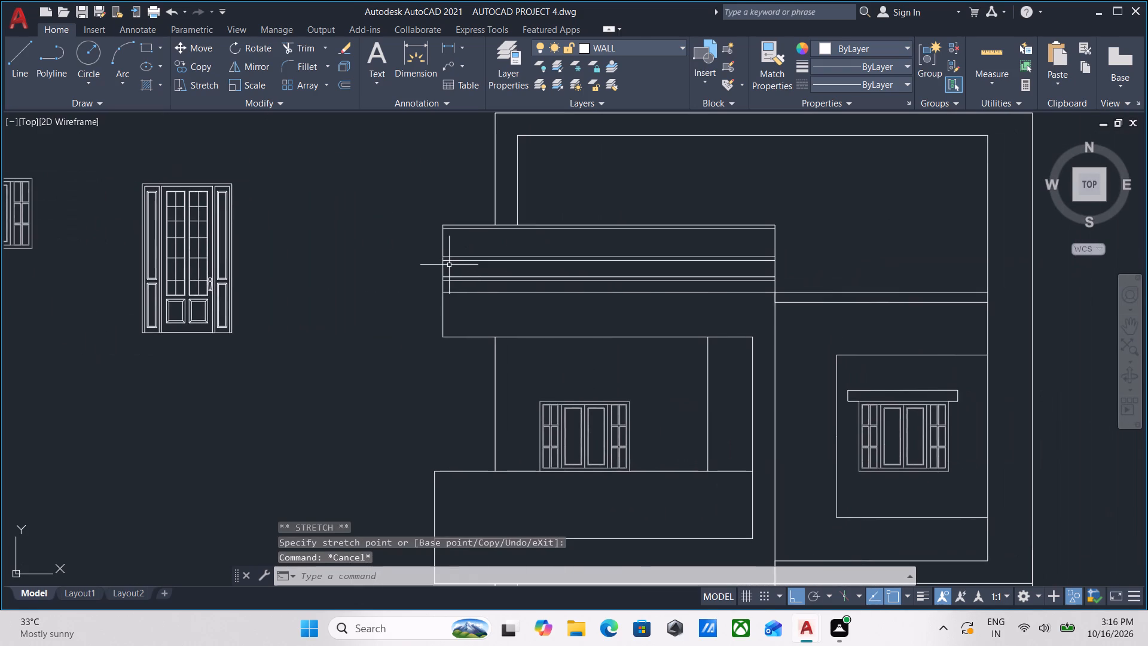
{"action": "scroll", "coordinate": [449, 265], "scroll_direction": "down", "scroll_amount": 1}
{"action": "middle_click_drag", "start_coordinate": [449, 265], "coordinate": [416, 290]}
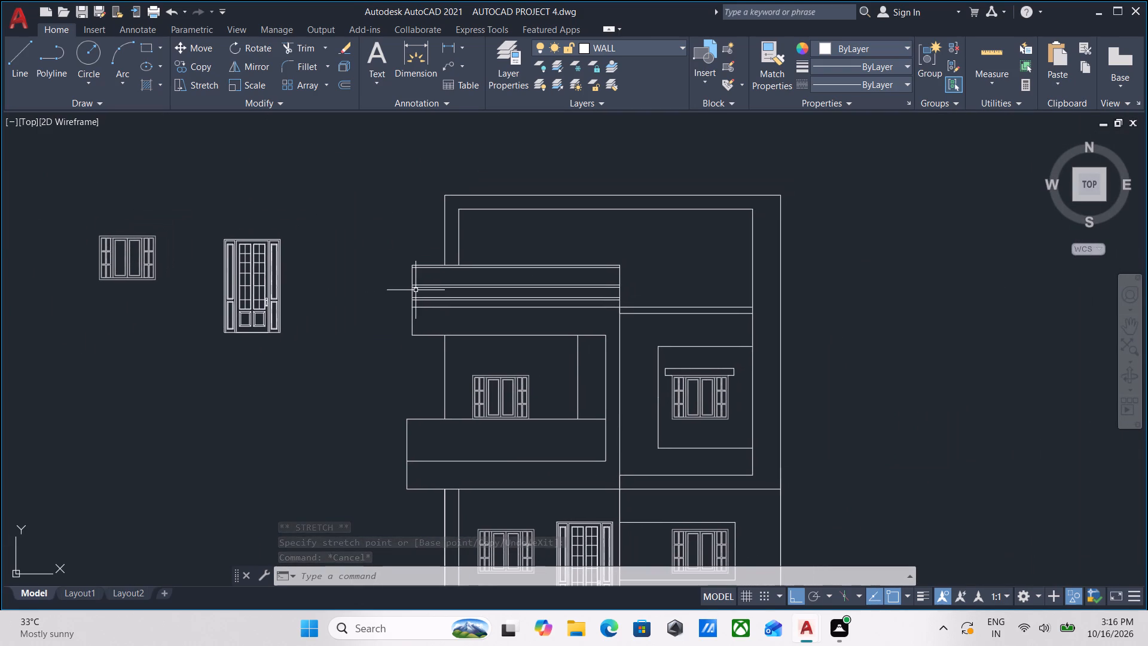
{"action": "scroll", "coordinate": [416, 290], "scroll_direction": "down", "scroll_amount": 1}
{"action": "middle_click_drag", "start_coordinate": [416, 290], "coordinate": [406, 209]}
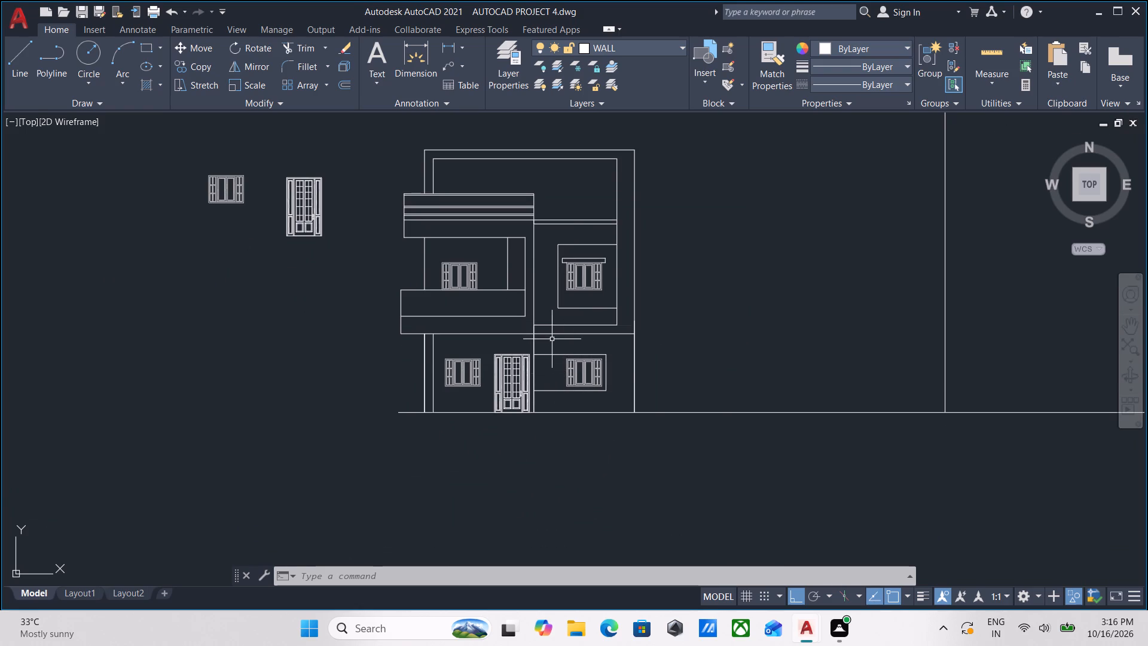
{"action": "scroll", "coordinate": [542, 332], "scroll_direction": "up", "scroll_amount": 2}
{"action": "middle_click_drag", "start_coordinate": [543, 338], "coordinate": [545, 291]}
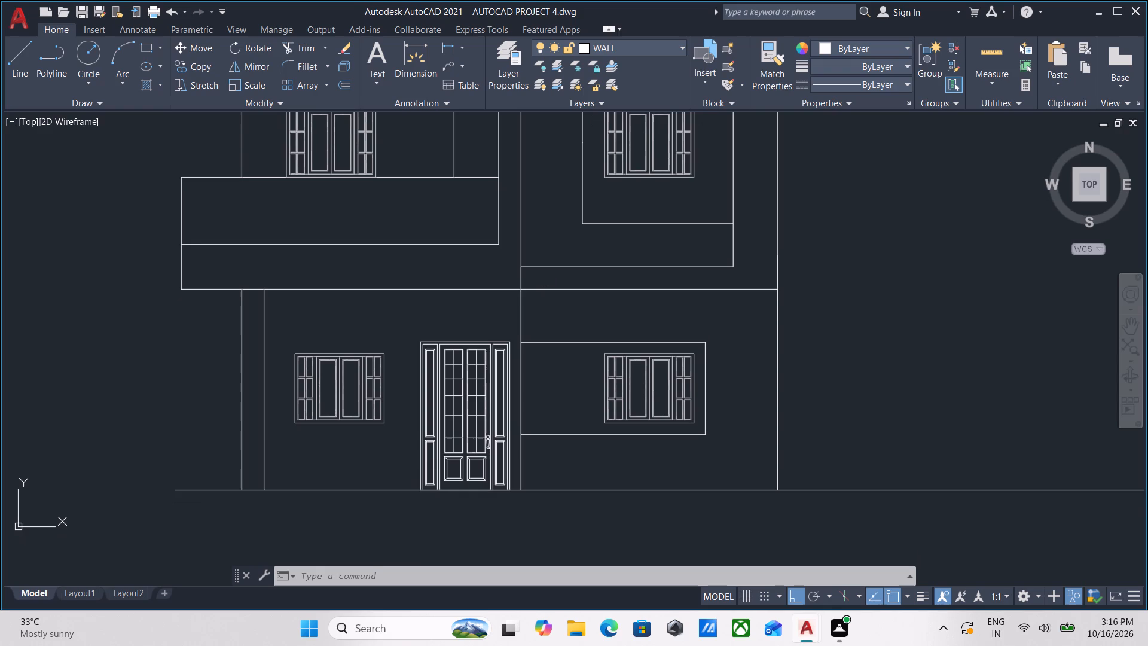
{"action": "scroll", "coordinate": [545, 291], "scroll_direction": "down", "scroll_amount": 1}
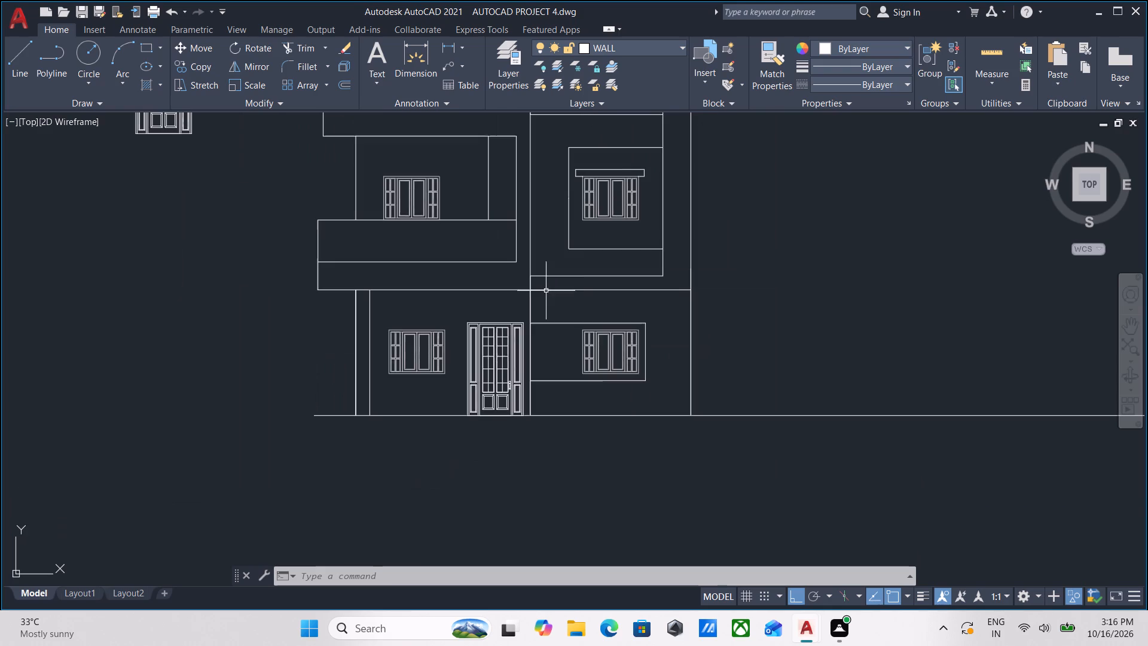
{"action": "middle_click_drag", "start_coordinate": [480, 295], "coordinate": [555, 321]}
{"action": "scroll", "coordinate": [499, 276], "scroll_direction": "up", "scroll_amount": 1}
{"action": "middle_click_drag", "start_coordinate": [513, 288], "coordinate": [552, 346]}
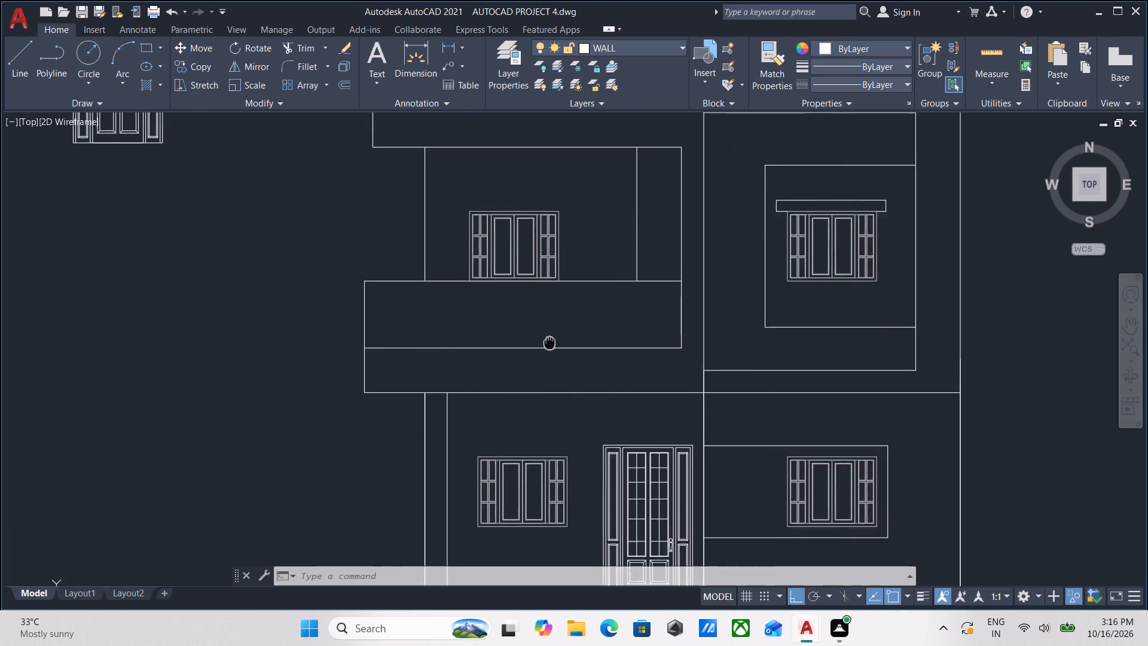
{"action": "middle_click_drag", "start_coordinate": [552, 346], "coordinate": [555, 349]}
{"action": "scroll", "coordinate": [557, 351], "scroll_direction": "down", "scroll_amount": 1}
{"action": "middle_click_drag", "start_coordinate": [514, 325], "coordinate": [567, 325]}
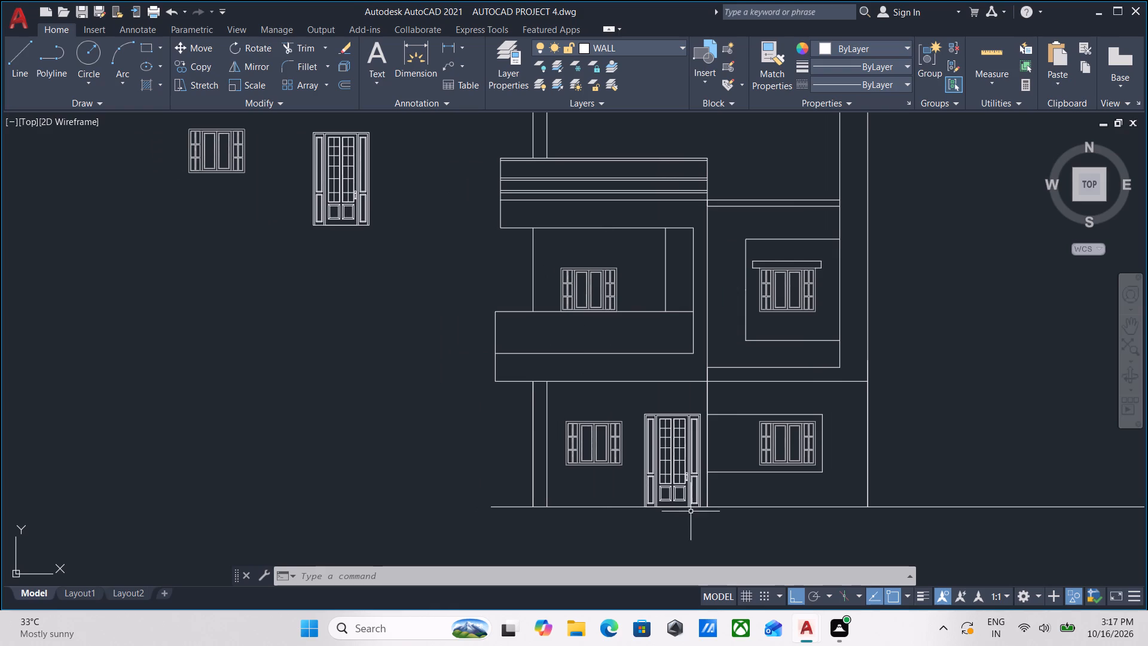
Examine the whole elevation together with the floor plans and the spare blocks beside it.
{"action": "scroll", "coordinate": [784, 569], "scroll_direction": "down", "scroll_amount": 1}
{"action": "scroll", "coordinate": [796, 477], "scroll_direction": "down", "scroll_amount": 1}
{"action": "middle_click_drag", "start_coordinate": [771, 456], "coordinate": [605, 480]}
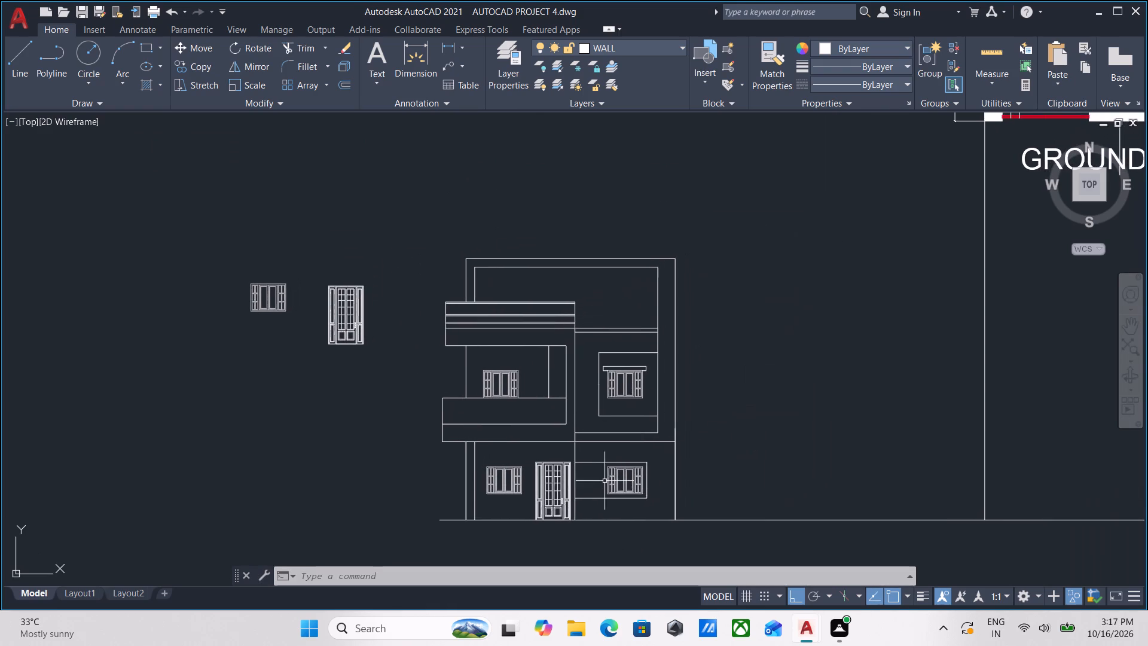
{"action": "middle_click_drag", "start_coordinate": [784, 505], "coordinate": [791, 486]}
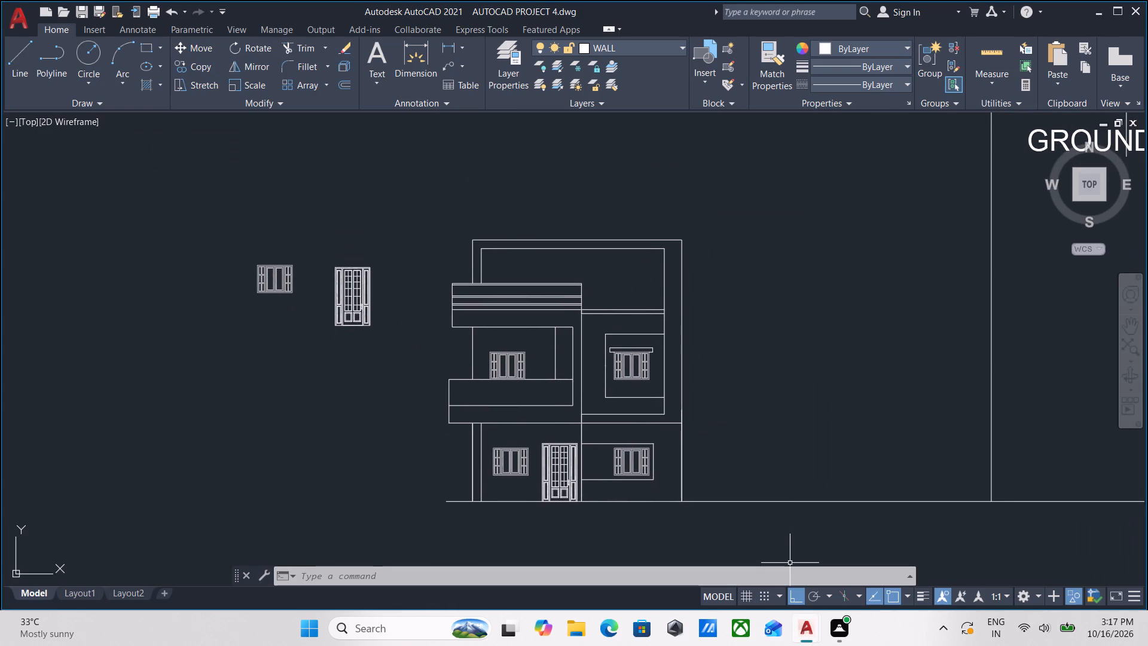
{"action": "scroll", "coordinate": [795, 571], "scroll_direction": "down", "scroll_amount": 1}
{"action": "middle_click_drag", "start_coordinate": [802, 520], "coordinate": [813, 471]}
{"action": "middle_click_drag", "start_coordinate": [717, 492], "coordinate": [838, 494]}
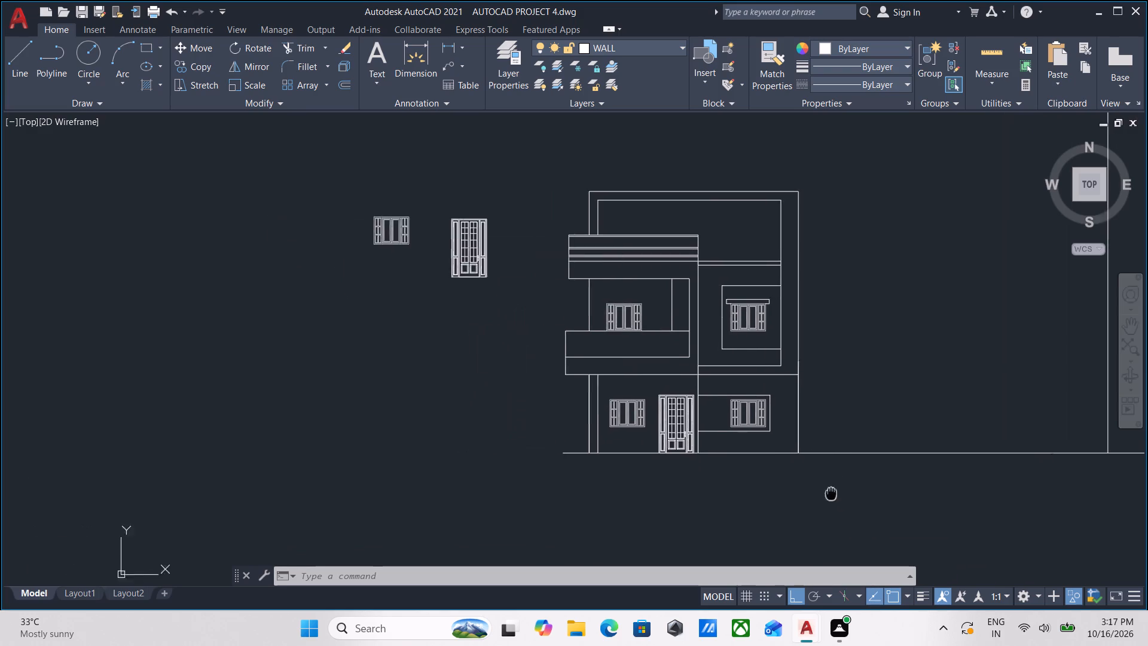
{"action": "middle_click_drag", "start_coordinate": [838, 494], "coordinate": [848, 495]}
{"action": "scroll", "coordinate": [878, 507], "scroll_direction": "down", "scroll_amount": 3}
{"action": "middle_click_drag", "start_coordinate": [606, 426], "coordinate": [612, 438]}
{"action": "scroll", "coordinate": [847, 503], "scroll_direction": "up", "scroll_amount": 2}
{"action": "scroll", "coordinate": [712, 465], "scroll_direction": "up", "scroll_amount": 1}
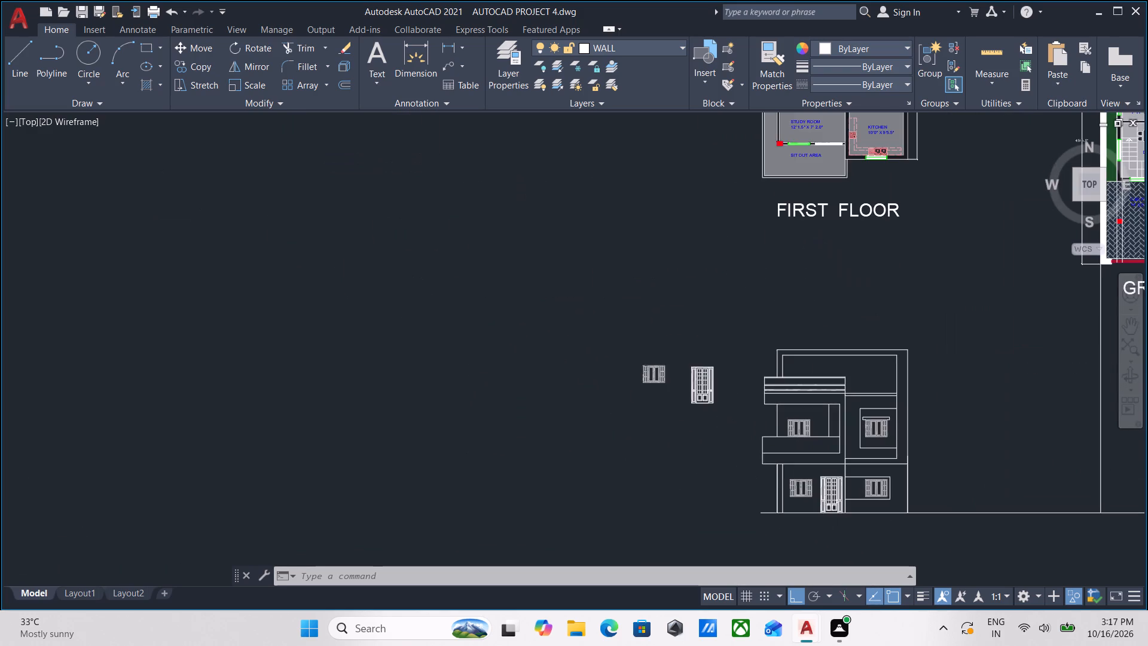
Erase the spare window and spare door drawings standing to the left of the building elevation.
{"action": "middle_click_drag", "start_coordinate": [712, 465], "coordinate": [451, 430]}
{"action": "middle_click_drag", "start_coordinate": [453, 335], "coordinate": [483, 394]}
{"action": "left_click_drag", "start_coordinate": [500, 405], "coordinate": [488, 389]}
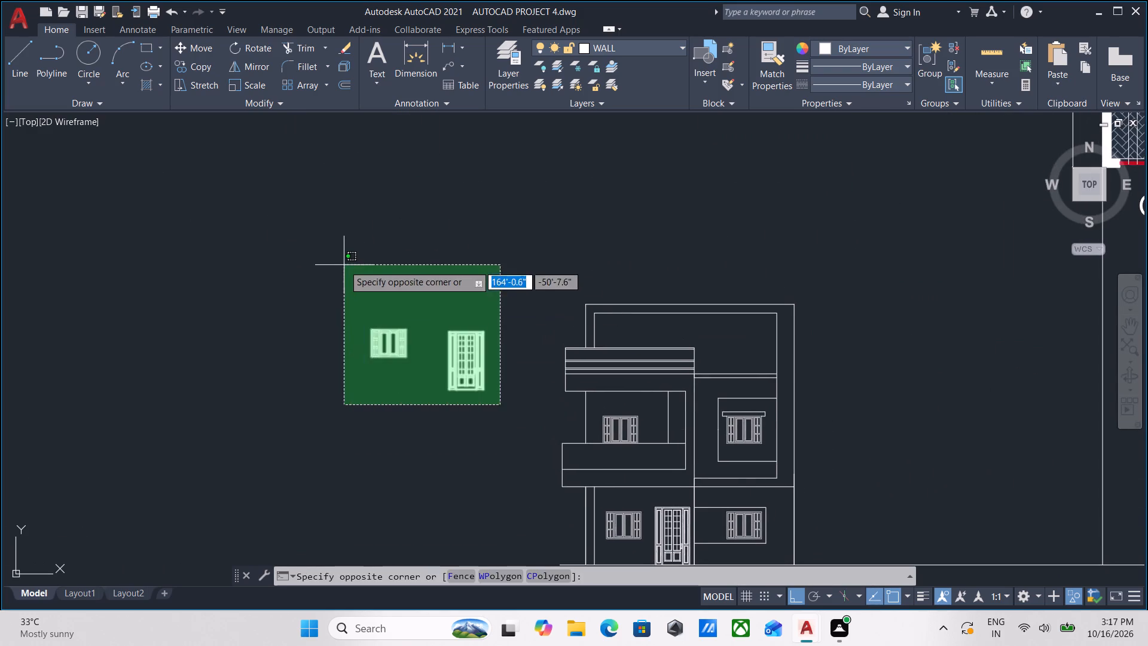
{"action": "left_click", "coordinate": [334, 262]}
{"action": "right_click", "coordinate": [334, 262]}
{"action": "left_click", "coordinate": [422, 349]}
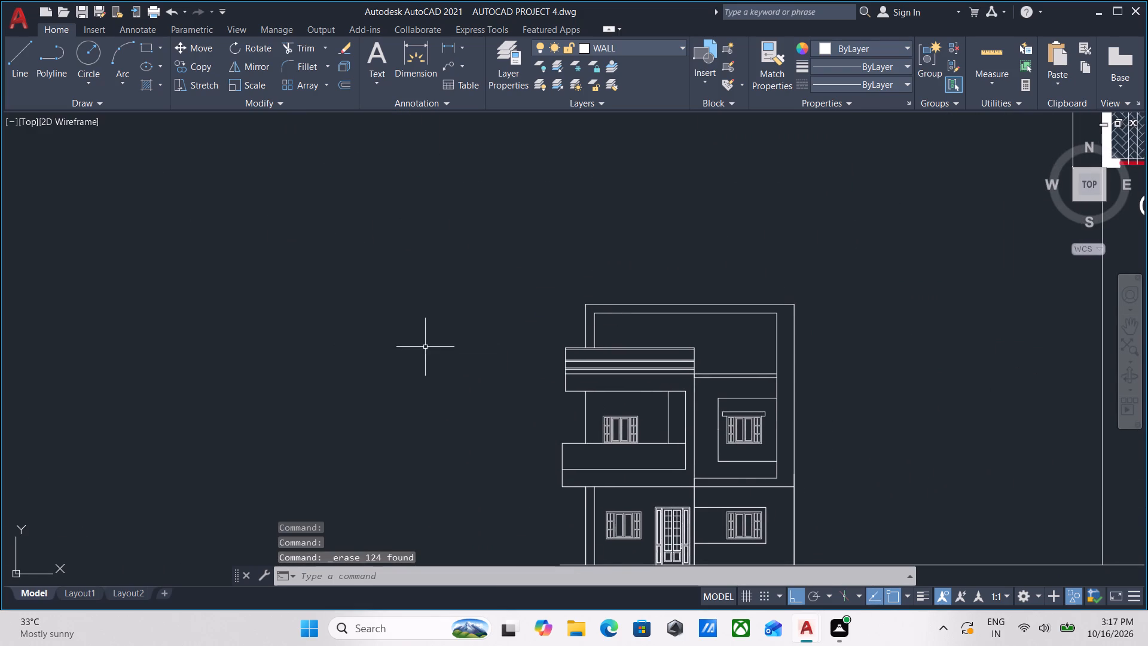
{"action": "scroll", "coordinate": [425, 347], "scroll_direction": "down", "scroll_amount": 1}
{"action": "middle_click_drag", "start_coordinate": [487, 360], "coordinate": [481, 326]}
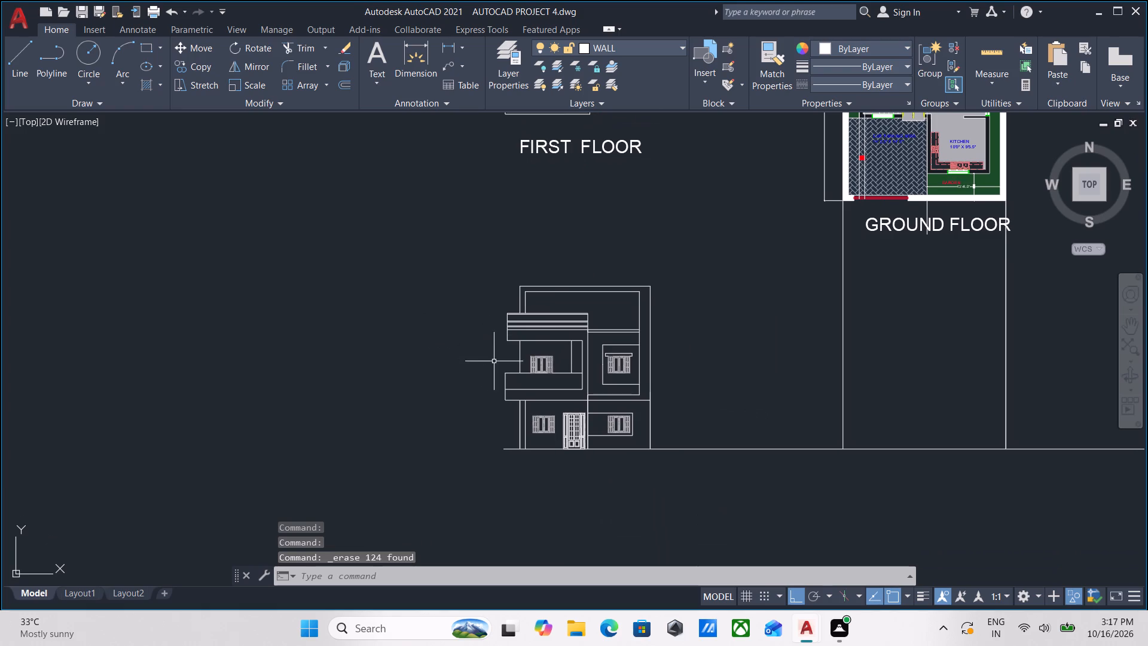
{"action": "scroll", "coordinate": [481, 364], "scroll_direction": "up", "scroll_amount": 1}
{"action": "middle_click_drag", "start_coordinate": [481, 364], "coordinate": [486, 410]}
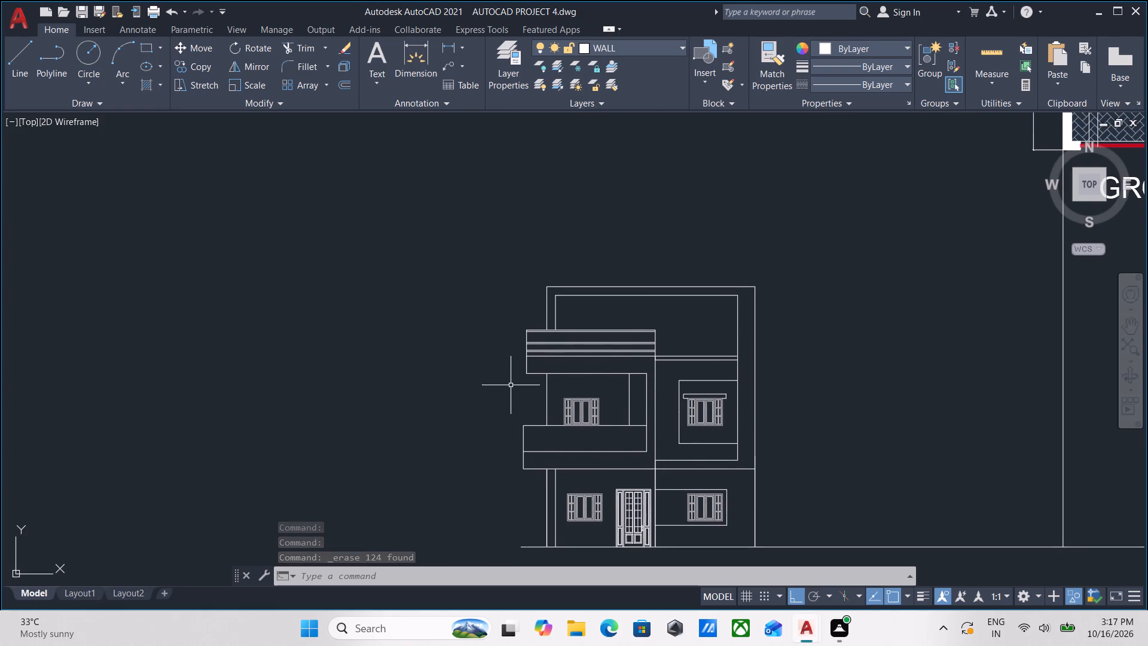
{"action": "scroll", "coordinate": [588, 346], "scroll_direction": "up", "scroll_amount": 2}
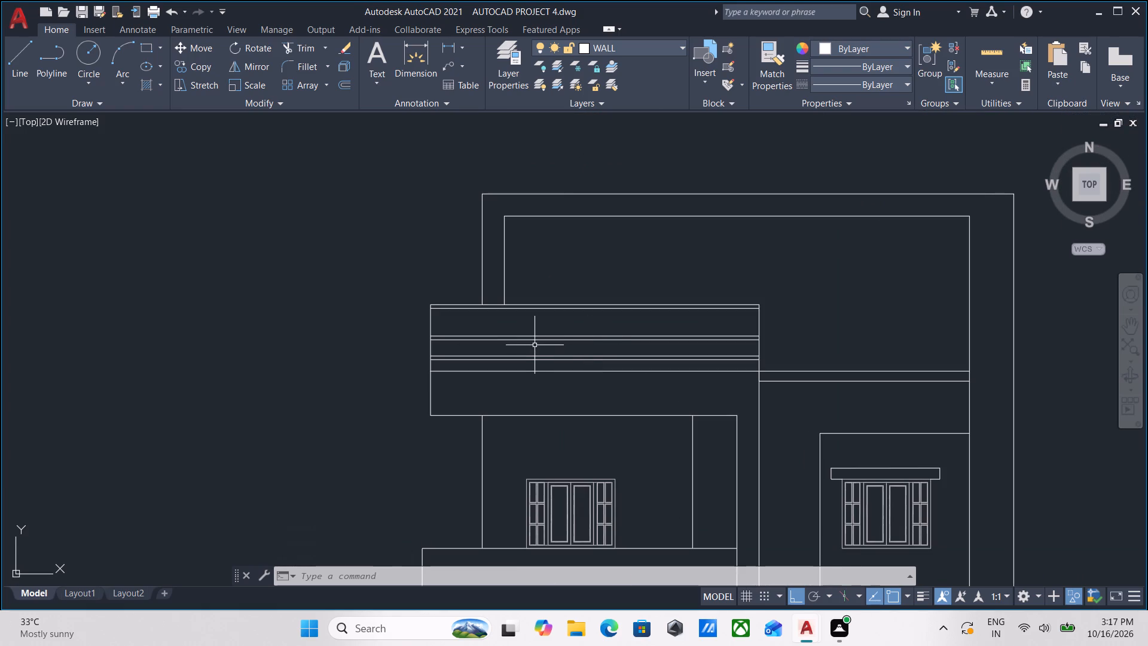
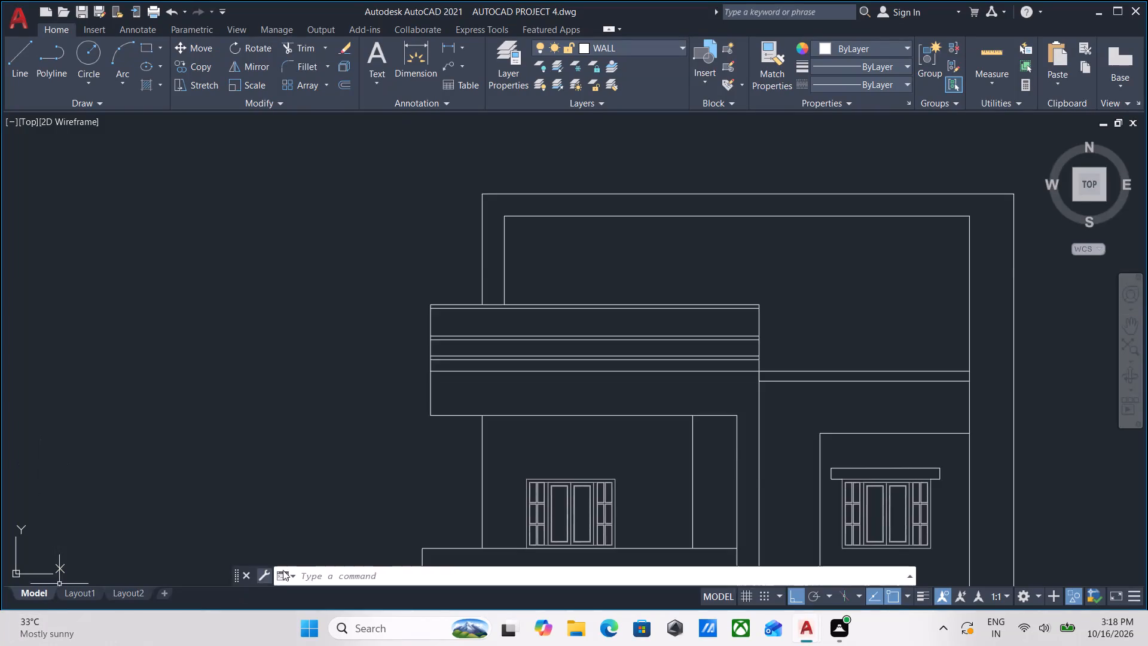
Draw a vertical line near the railing's left end, from the top rail's lower edge to the single horizontal line below the lowest rail.
{"action": "scroll", "coordinate": [333, 546], "scroll_direction": "up", "scroll_amount": 1}
{"action": "middle_click_drag", "start_coordinate": [509, 418], "coordinate": [504, 538]}
{"action": "middle_click_drag", "start_coordinate": [528, 422], "coordinate": [536, 492]}
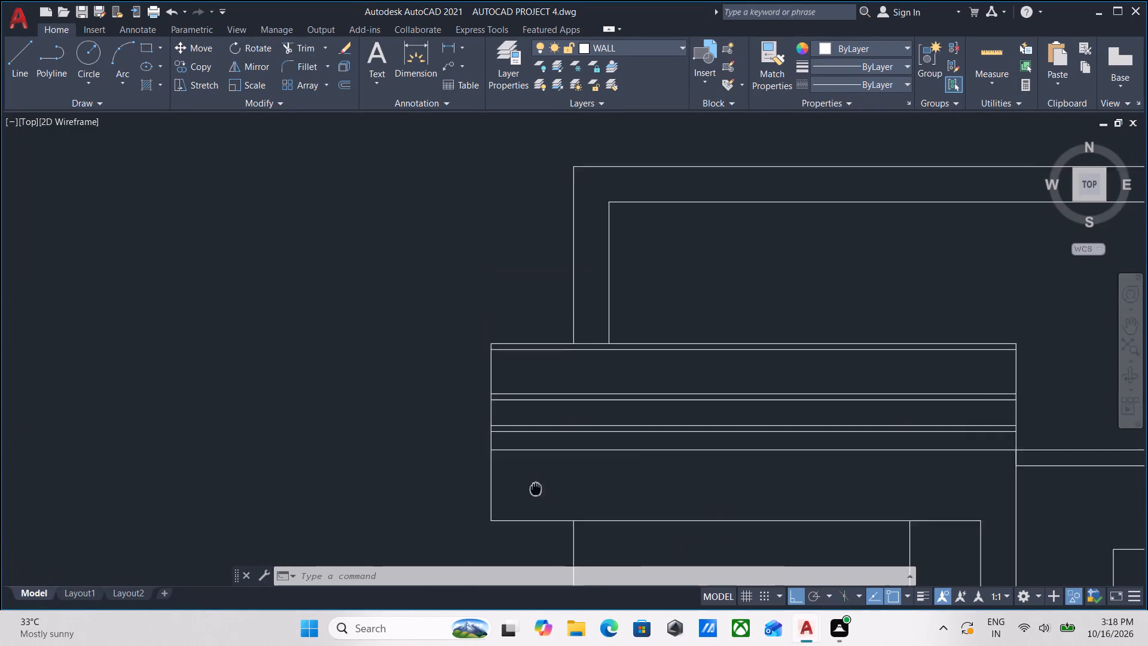
{"action": "middle_click_drag", "start_coordinate": [536, 492], "coordinate": [536, 493]}
{"action": "scroll", "coordinate": [536, 493], "scroll_direction": "up", "scroll_amount": 1}
{"action": "scroll", "coordinate": [554, 410], "scroll_direction": "up", "scroll_amount": 1}
{"action": "scroll", "coordinate": [551, 393], "scroll_direction": "down", "scroll_amount": 1}
{"action": "middle_click_drag", "start_coordinate": [551, 393], "coordinate": [553, 455]}
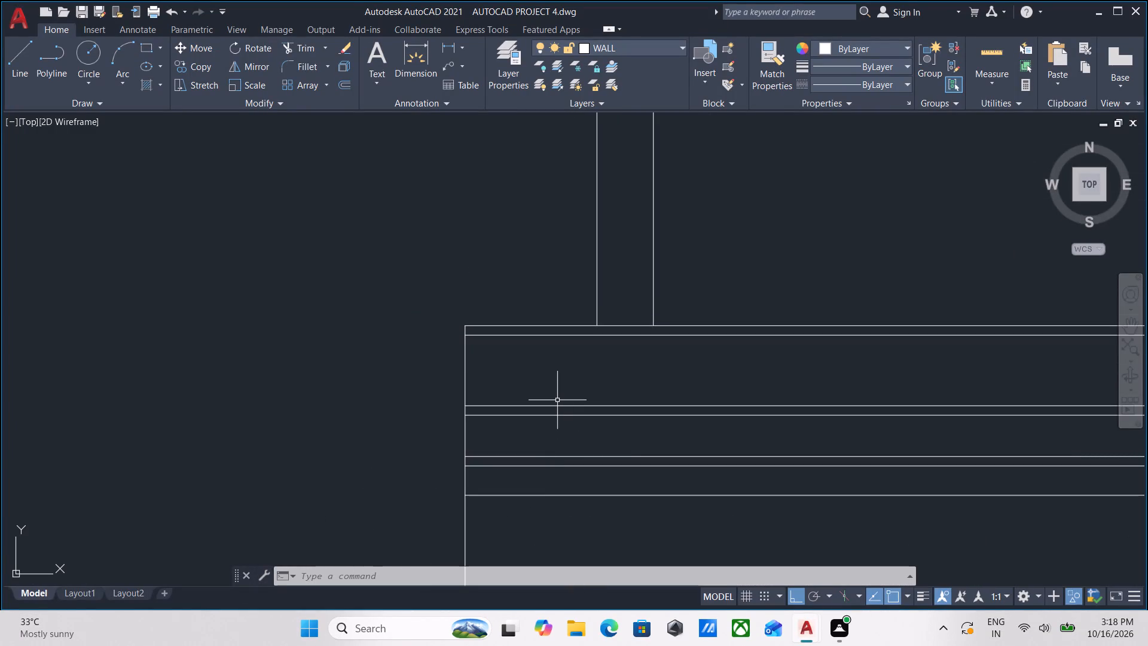
{"action": "key", "text": "l"}
{"action": "key", "text": "Return"}
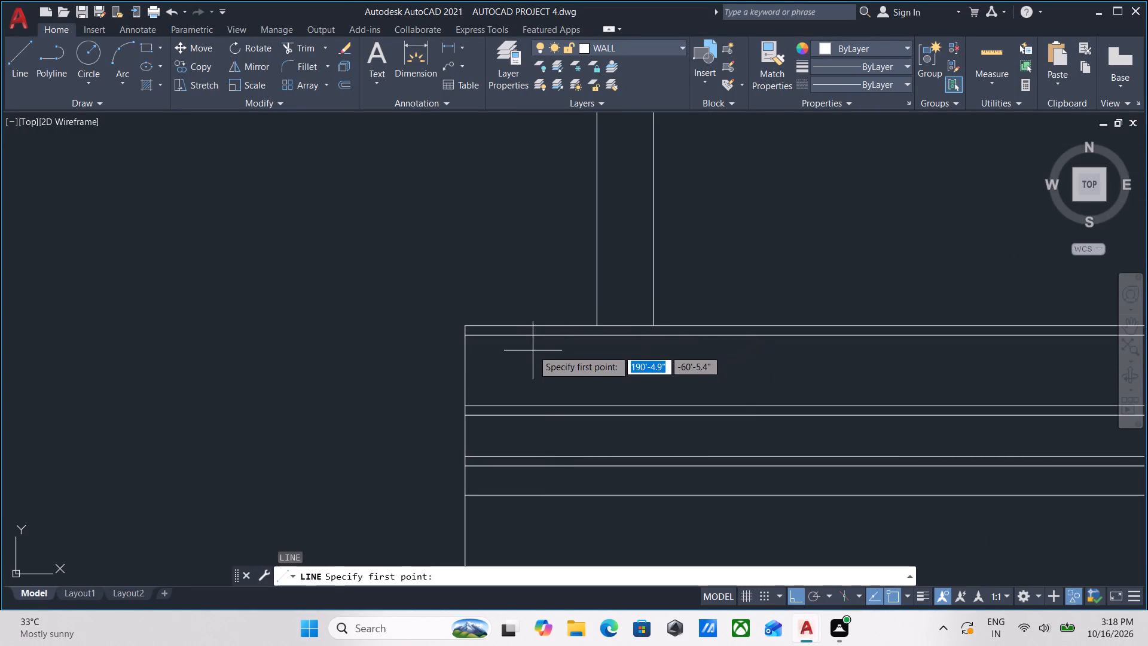
{"action": "left_click", "coordinate": [544, 337]}
{"action": "middle_click_drag", "start_coordinate": [554, 455], "coordinate": [549, 429]}
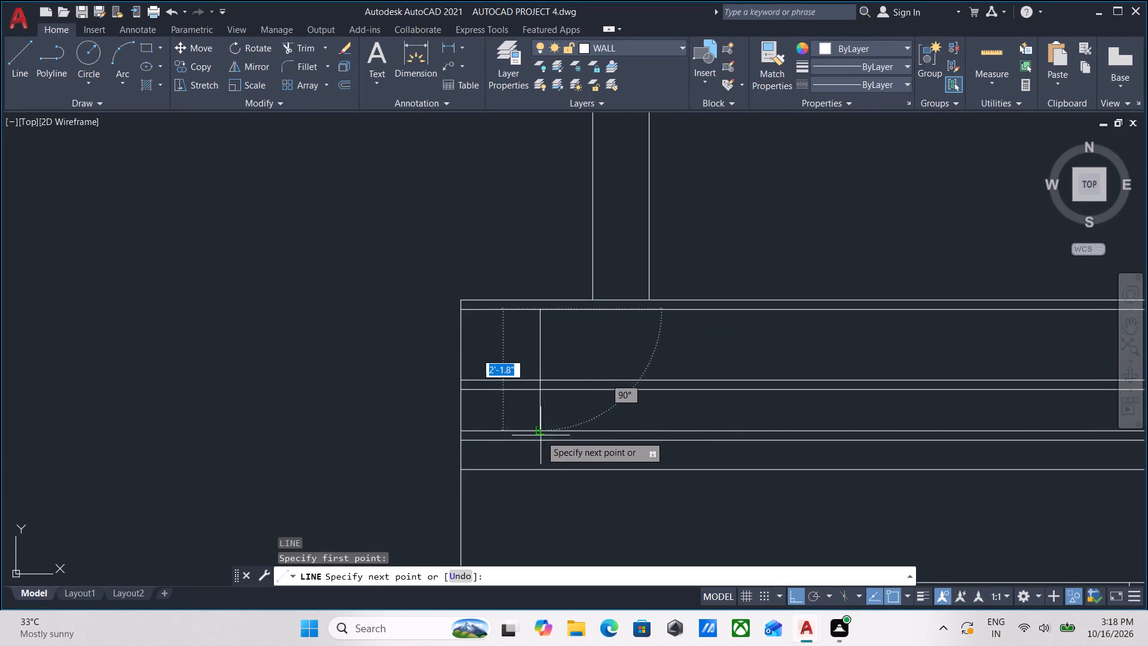
{"action": "left_click", "coordinate": [537, 467]}
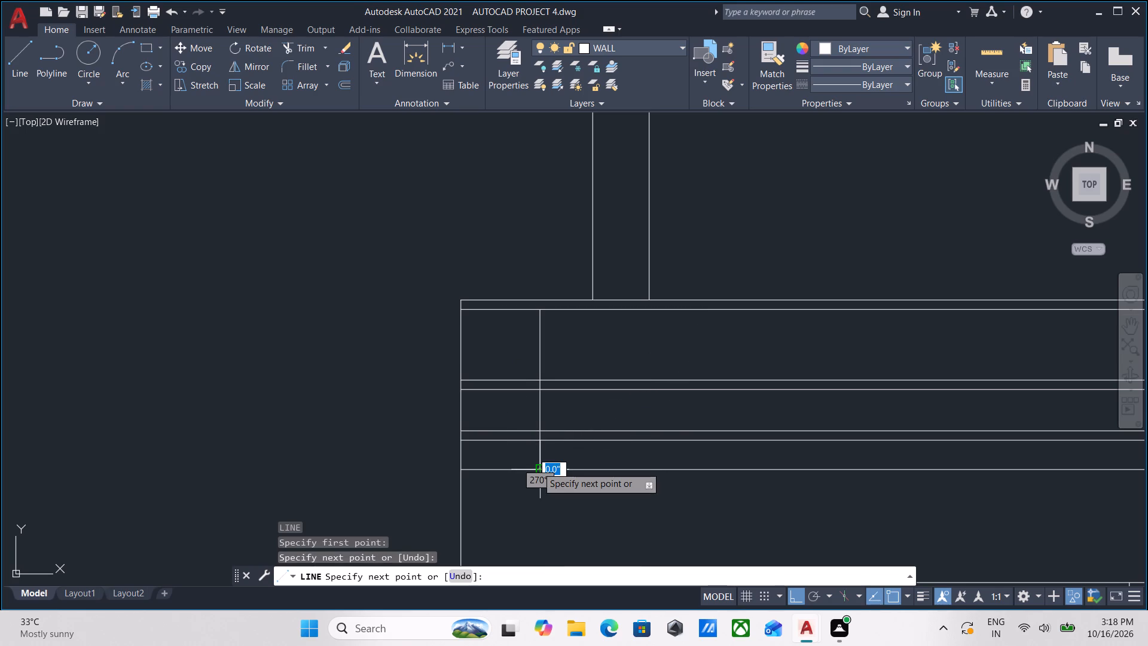
{"action": "key", "text": "Escape"}
Offset the new vertical line 3" to the right to form a railing post.
{"action": "left_click", "coordinate": [554, 406]}
{"action": "left_click", "coordinate": [534, 402]}
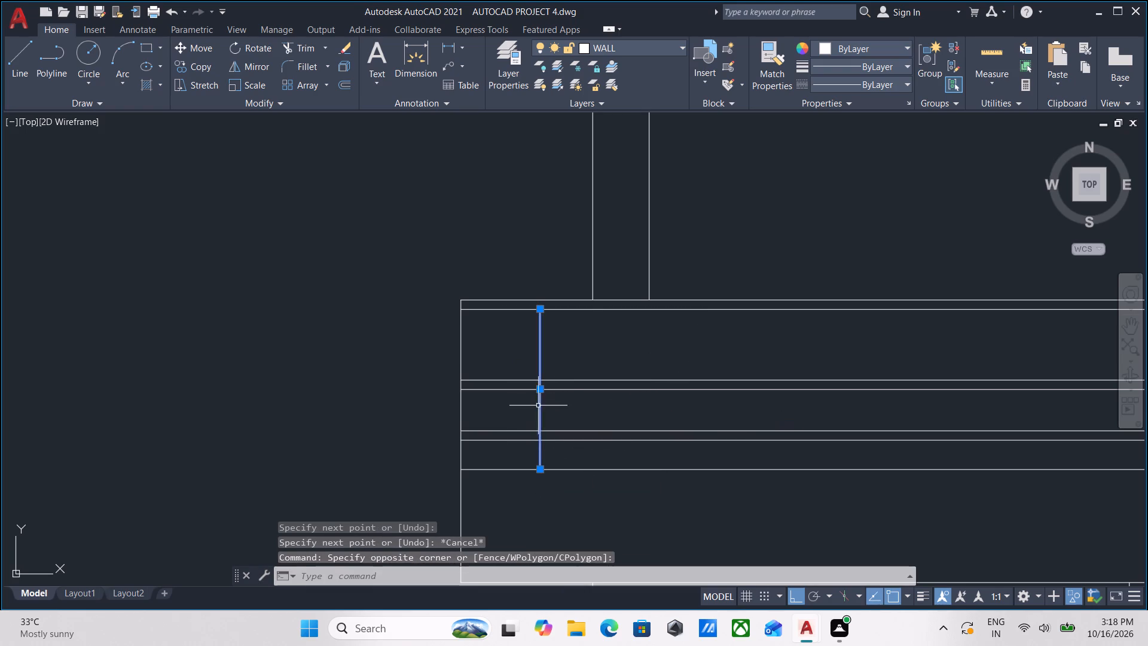
{"action": "middle_click_drag", "start_coordinate": [541, 409], "coordinate": [545, 453]}
{"action": "key", "text": "o"}
{"action": "key", "text": "Return"}
{"action": "scroll", "coordinate": [545, 453], "scroll_direction": "up", "scroll_amount": 2}
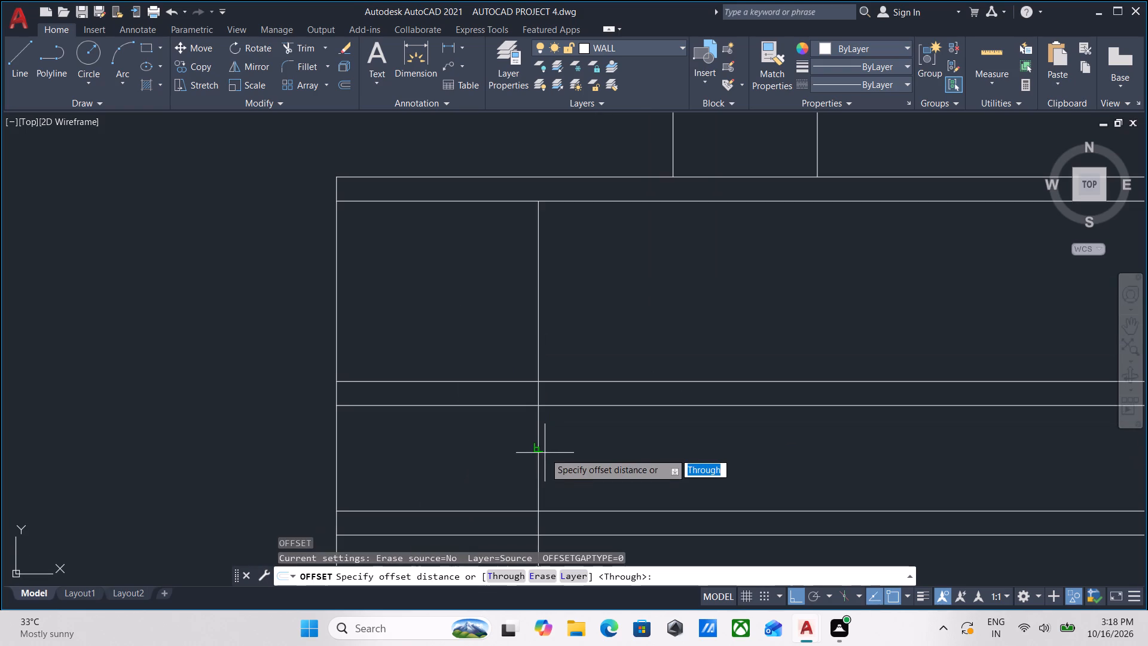
{"action": "left_click", "coordinate": [542, 439]}
{"action": "left_click", "coordinate": [577, 438]}
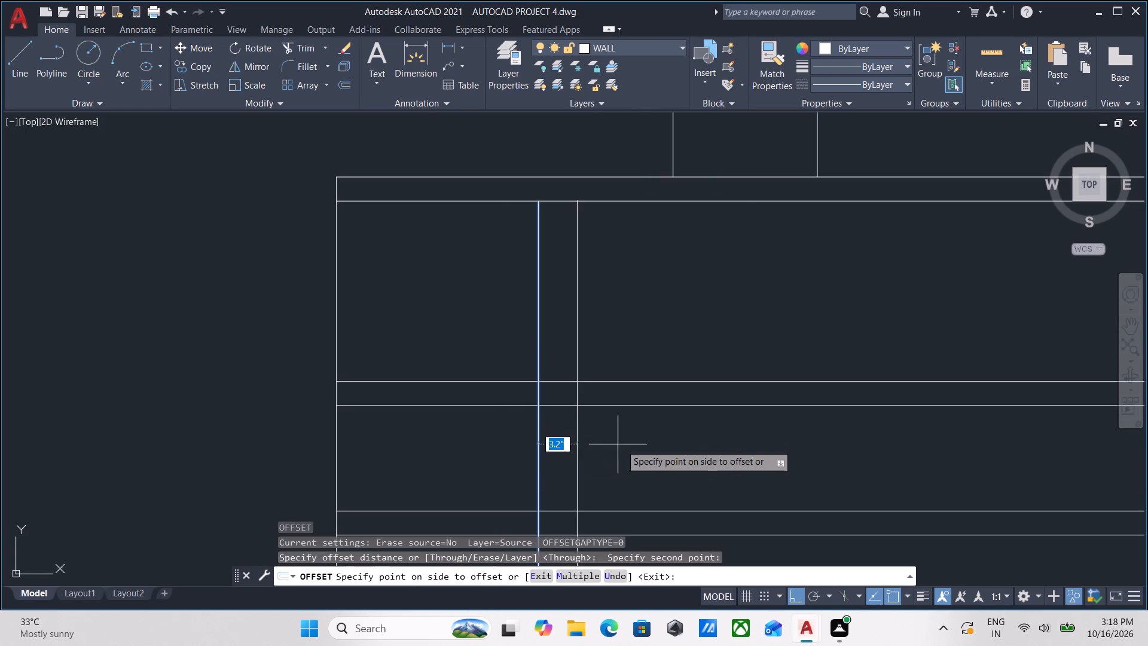
{"action": "scroll", "coordinate": [624, 444], "scroll_direction": "down", "scroll_amount": 1}
{"action": "middle_click_drag", "start_coordinate": [624, 444], "coordinate": [653, 412]}
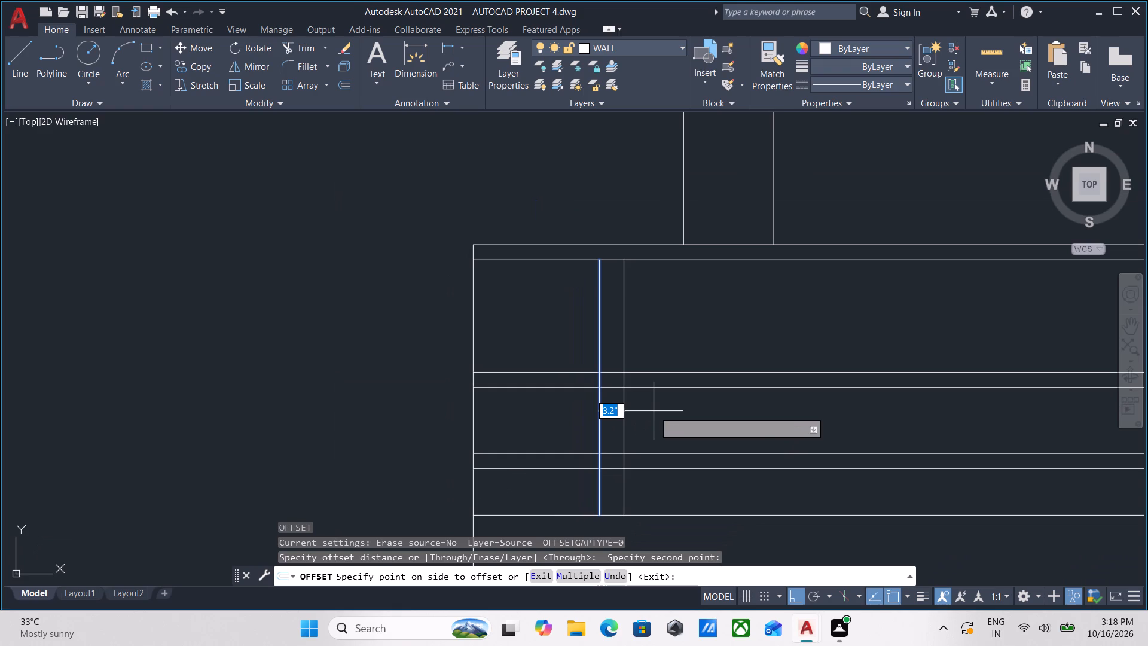
{"action": "key", "text": "3"}
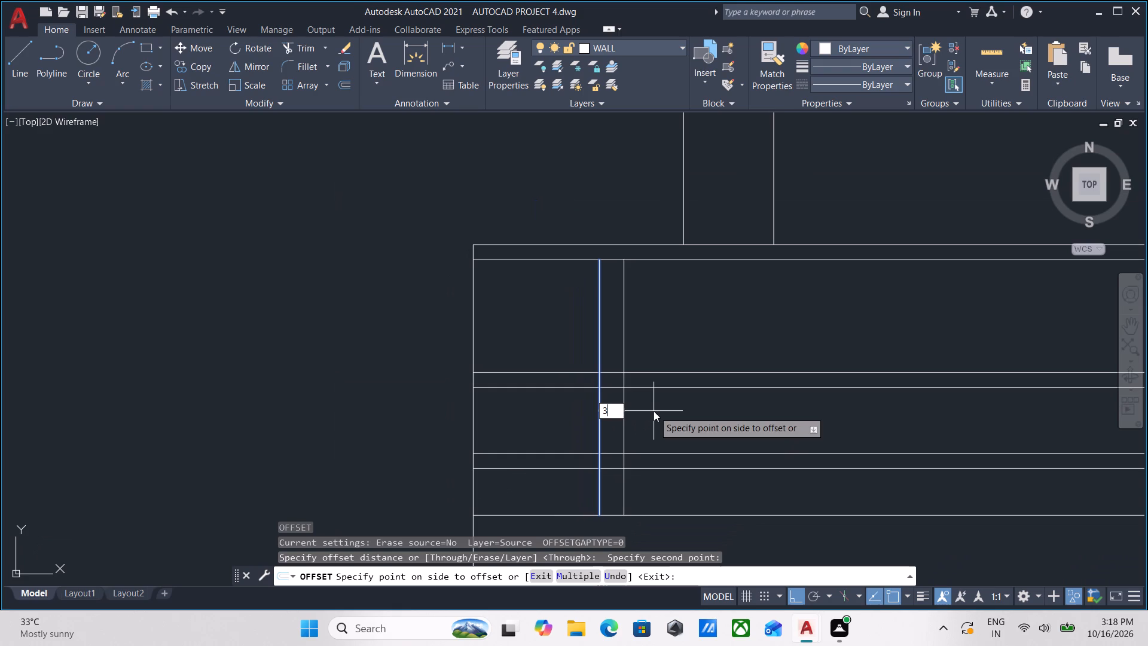
{"action": "key", "text": "Return"}
{"action": "scroll", "coordinate": [654, 411], "scroll_direction": "down", "scroll_amount": 1}
{"action": "middle_click_drag", "start_coordinate": [654, 411], "coordinate": [667, 388]}
{"action": "scroll", "coordinate": [662, 393], "scroll_direction": "down", "scroll_amount": 1}
{"action": "middle_click_drag", "start_coordinate": [661, 395], "coordinate": [596, 395]}
{"action": "scroll", "coordinate": [596, 395], "scroll_direction": "up", "scroll_amount": 2}
{"action": "key", "text": "Escape"}
Group the two vertical post lines.
{"action": "scroll", "coordinate": [578, 395], "scroll_direction": "up", "scroll_amount": 1}
{"action": "scroll", "coordinate": [578, 395], "scroll_direction": "down", "scroll_amount": 1}
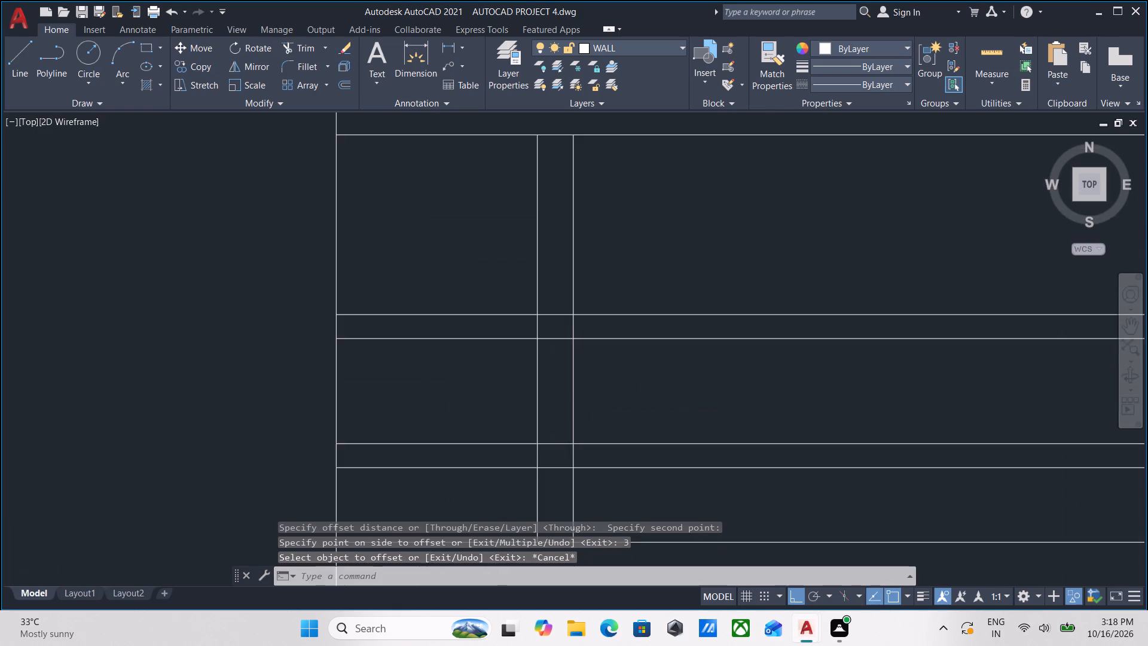
{"action": "middle_click", "coordinate": [578, 395]}
{"action": "middle_click_drag", "start_coordinate": [573, 400], "coordinate": [581, 351]}
{"action": "left_click", "coordinate": [606, 353]}
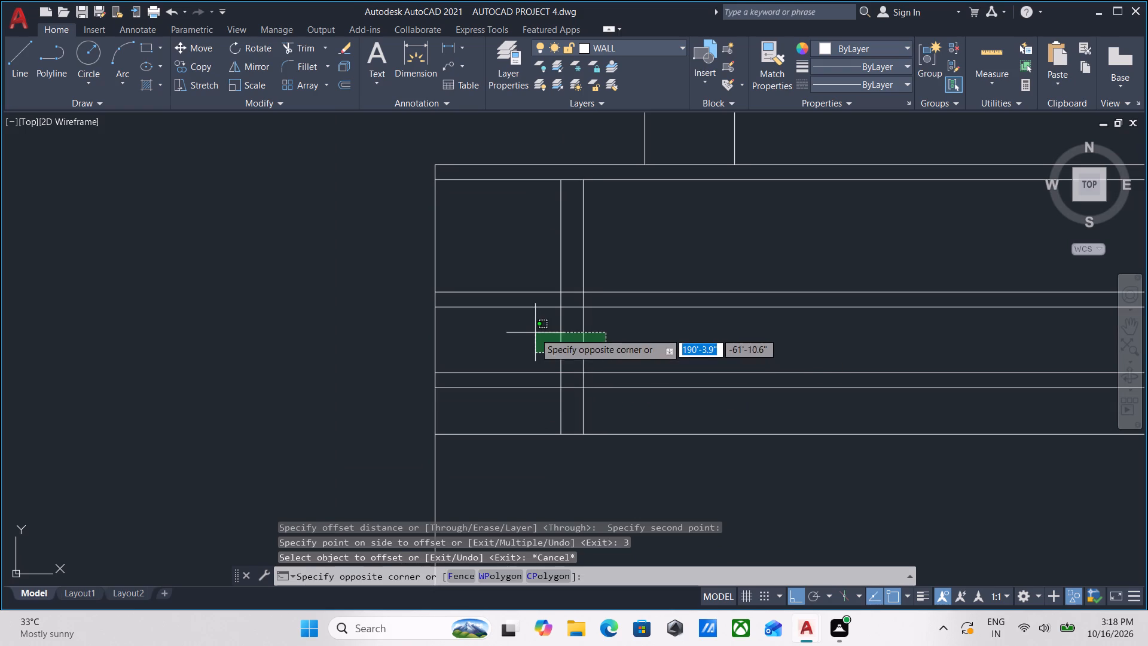
{"action": "left_click", "coordinate": [530, 333]}
{"action": "scroll", "coordinate": [551, 333], "scroll_direction": "down", "scroll_amount": 1}
{"action": "middle_click_drag", "start_coordinate": [551, 333], "coordinate": [551, 359]}
{"action": "key", "text": "g"}
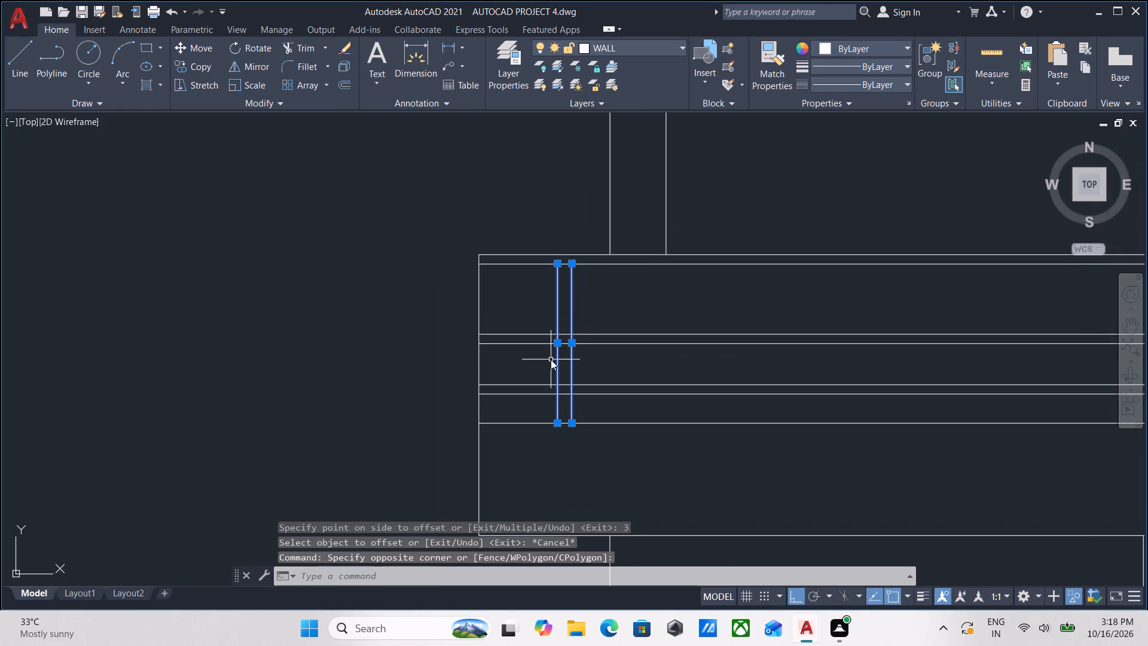
{"action": "key", "text": "Return"}
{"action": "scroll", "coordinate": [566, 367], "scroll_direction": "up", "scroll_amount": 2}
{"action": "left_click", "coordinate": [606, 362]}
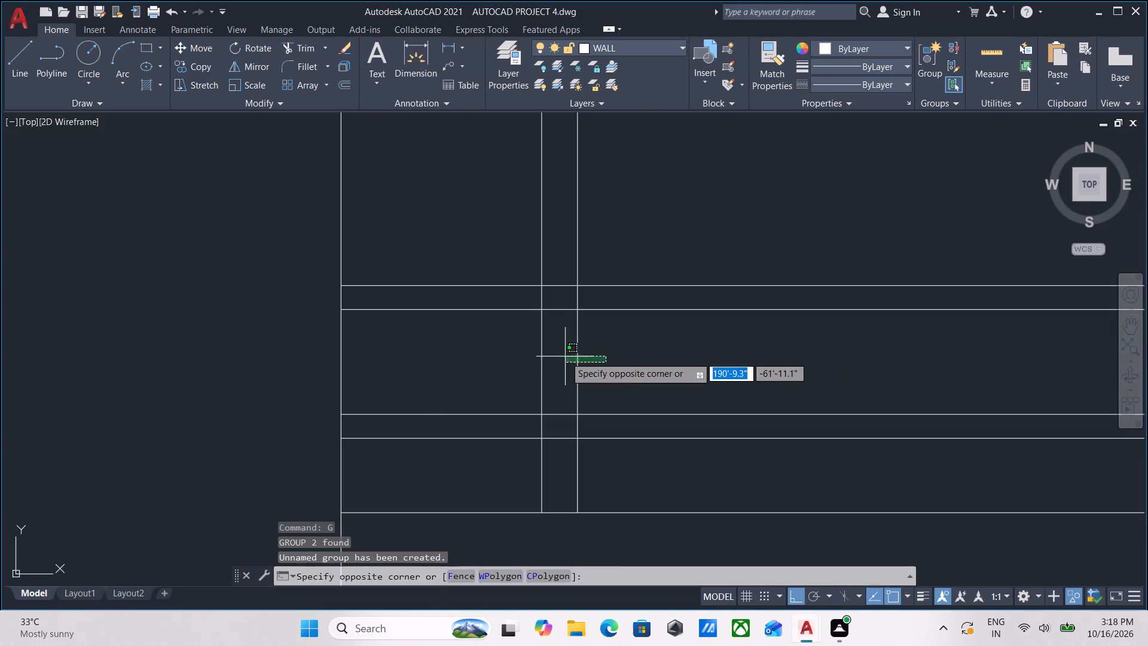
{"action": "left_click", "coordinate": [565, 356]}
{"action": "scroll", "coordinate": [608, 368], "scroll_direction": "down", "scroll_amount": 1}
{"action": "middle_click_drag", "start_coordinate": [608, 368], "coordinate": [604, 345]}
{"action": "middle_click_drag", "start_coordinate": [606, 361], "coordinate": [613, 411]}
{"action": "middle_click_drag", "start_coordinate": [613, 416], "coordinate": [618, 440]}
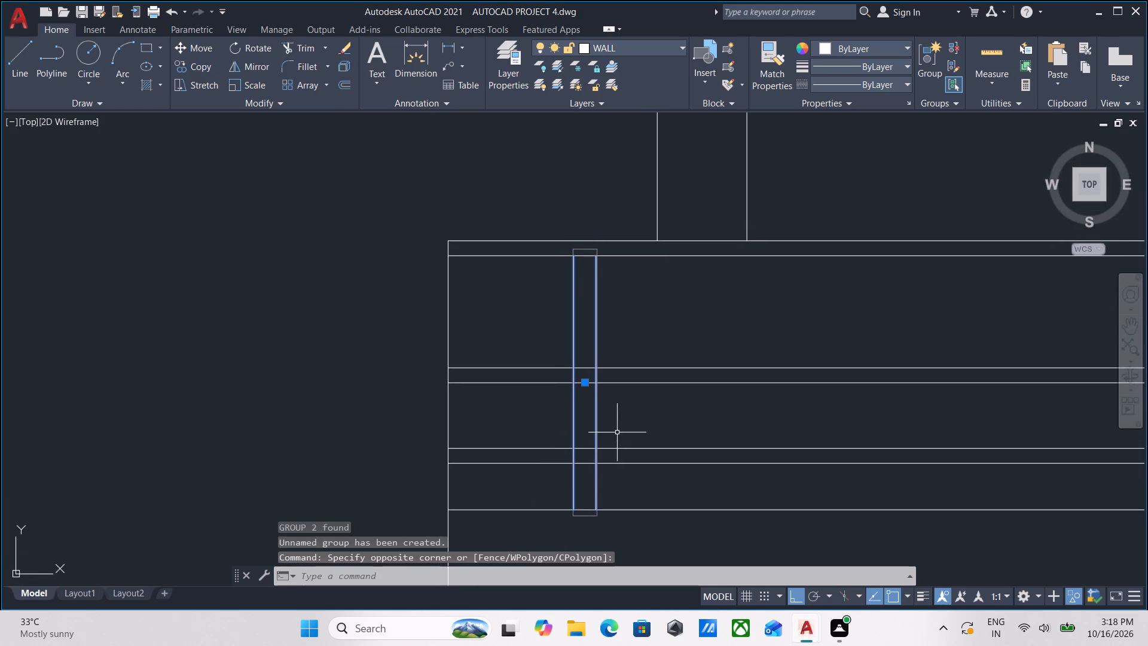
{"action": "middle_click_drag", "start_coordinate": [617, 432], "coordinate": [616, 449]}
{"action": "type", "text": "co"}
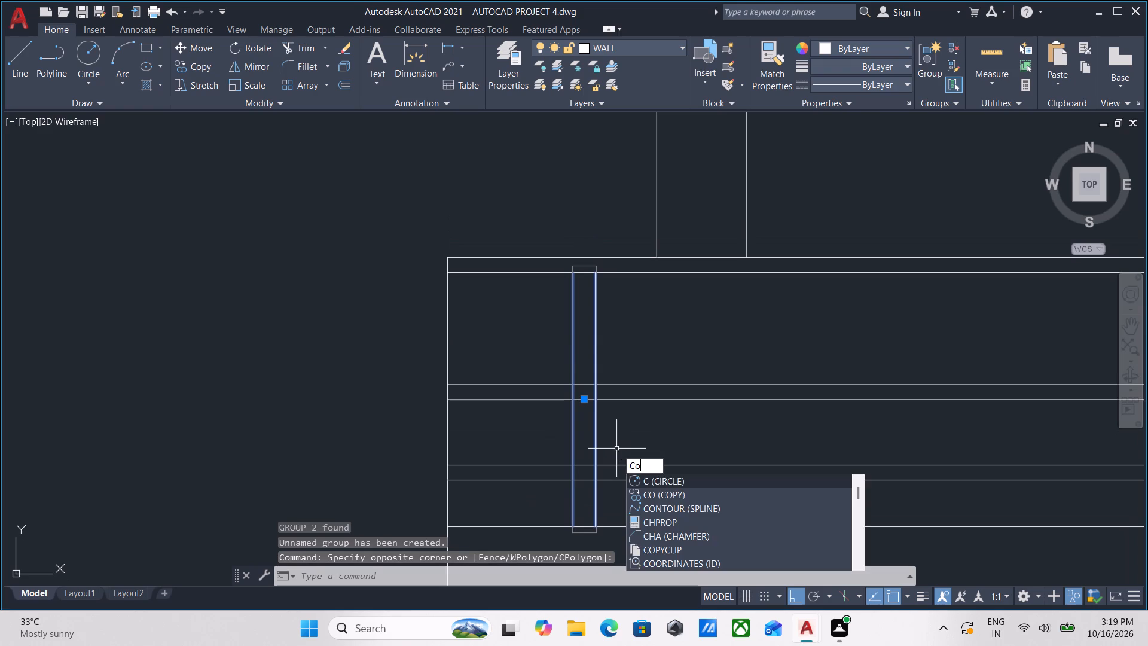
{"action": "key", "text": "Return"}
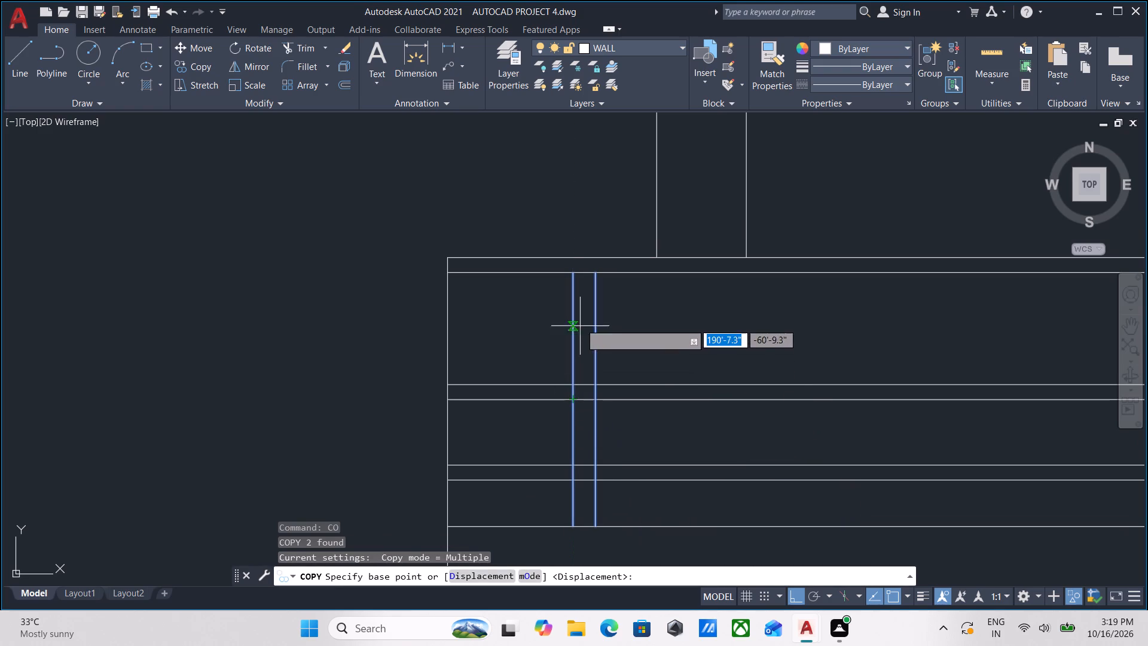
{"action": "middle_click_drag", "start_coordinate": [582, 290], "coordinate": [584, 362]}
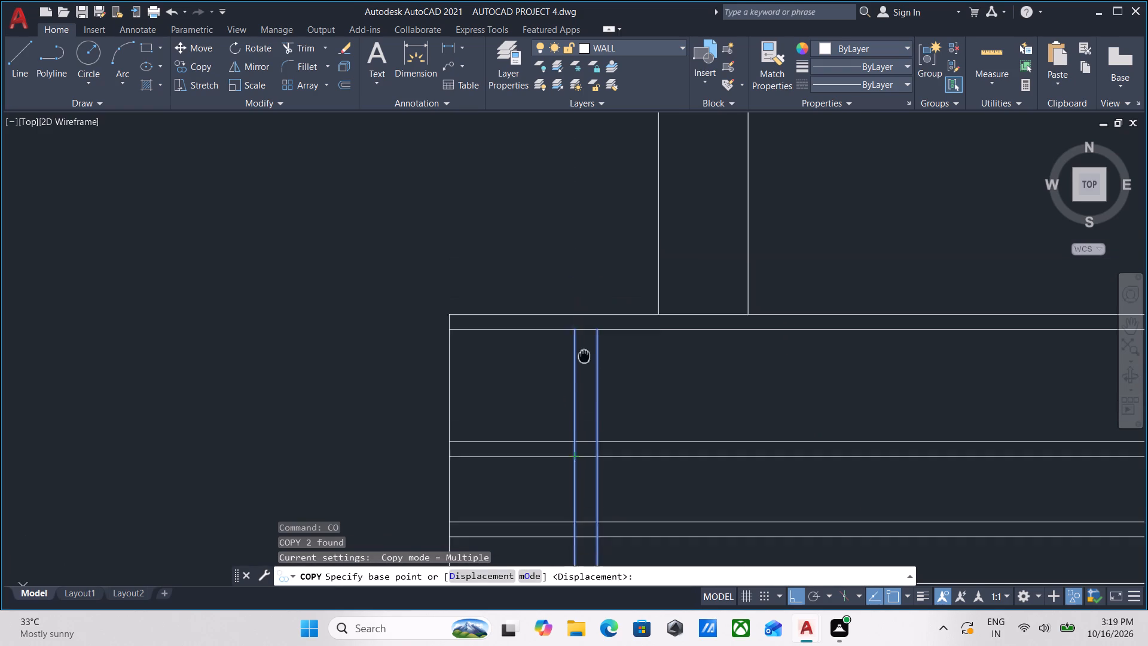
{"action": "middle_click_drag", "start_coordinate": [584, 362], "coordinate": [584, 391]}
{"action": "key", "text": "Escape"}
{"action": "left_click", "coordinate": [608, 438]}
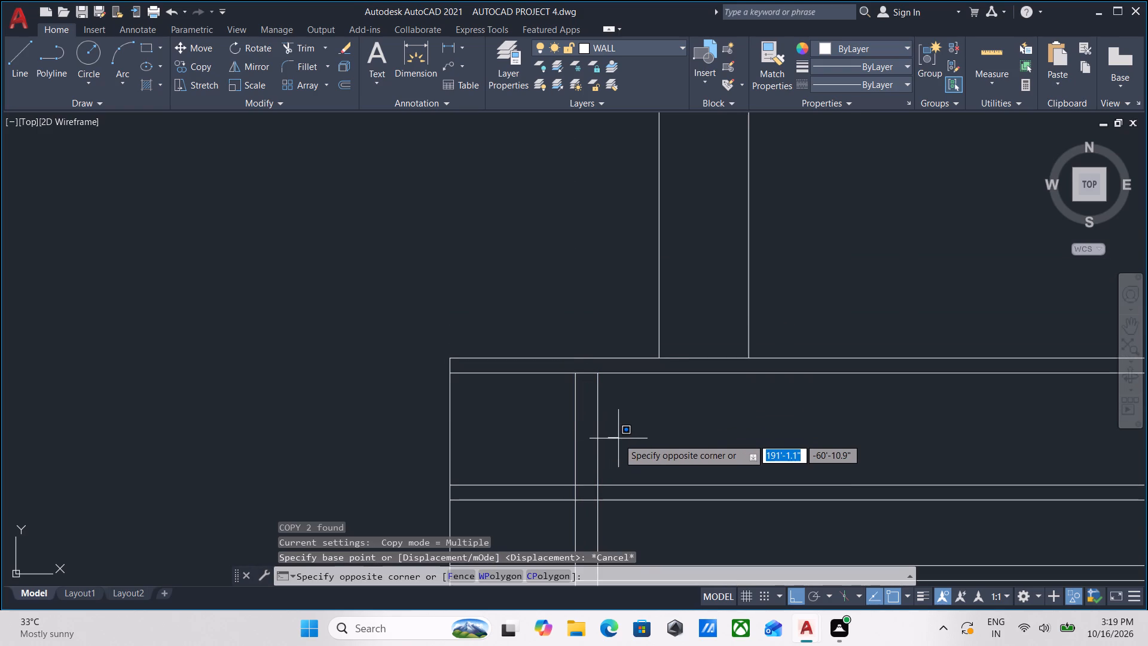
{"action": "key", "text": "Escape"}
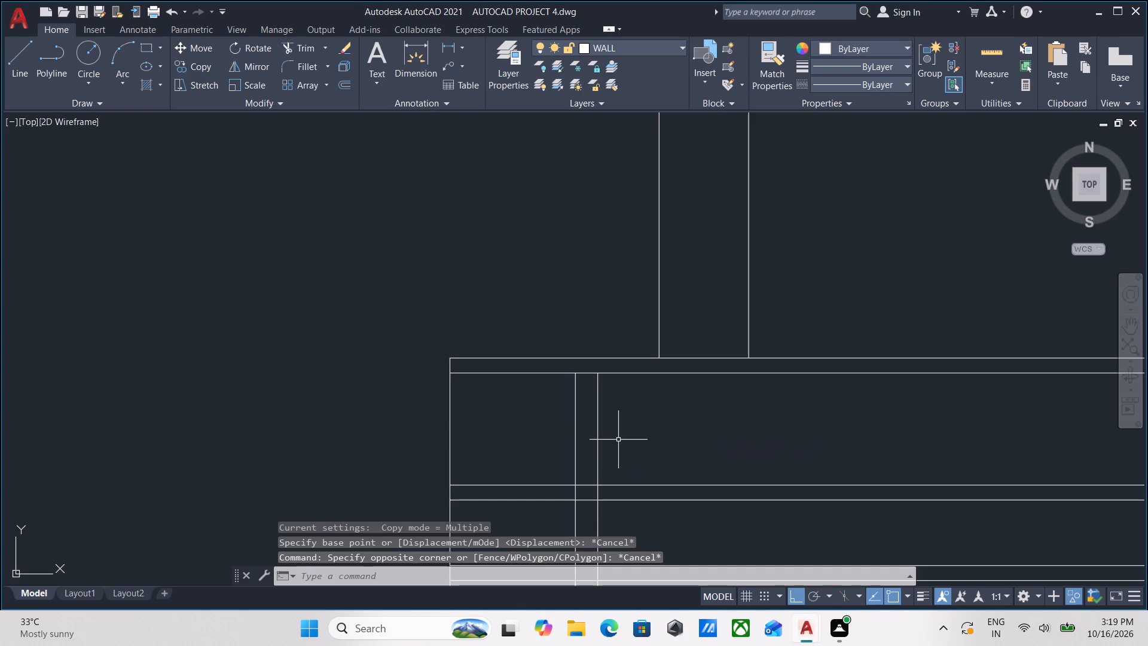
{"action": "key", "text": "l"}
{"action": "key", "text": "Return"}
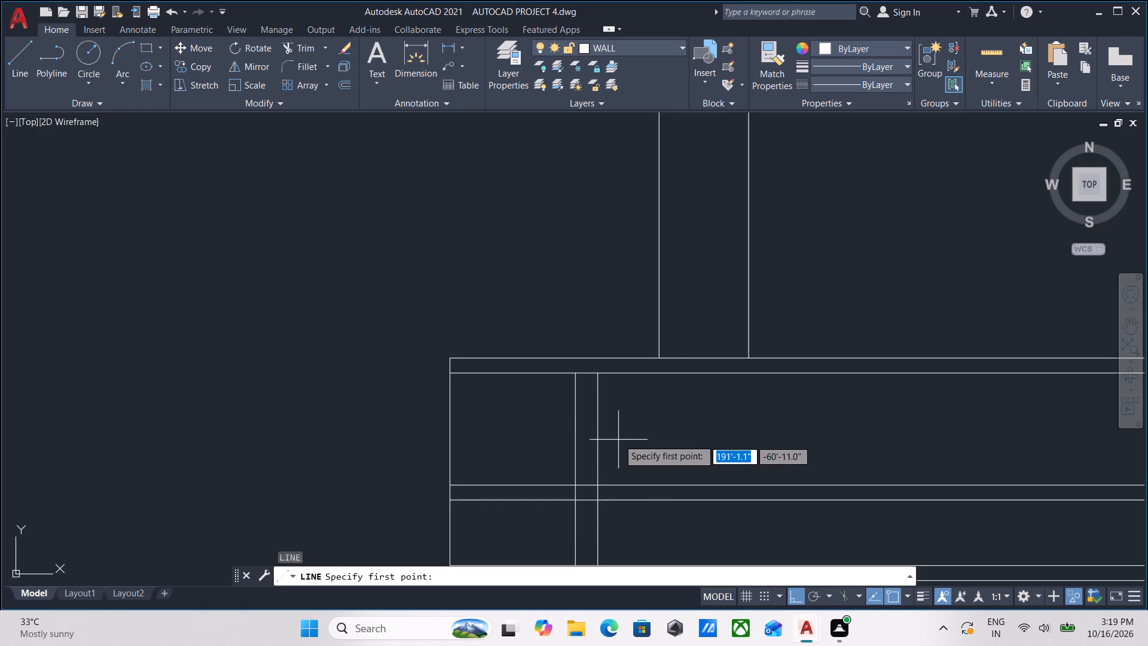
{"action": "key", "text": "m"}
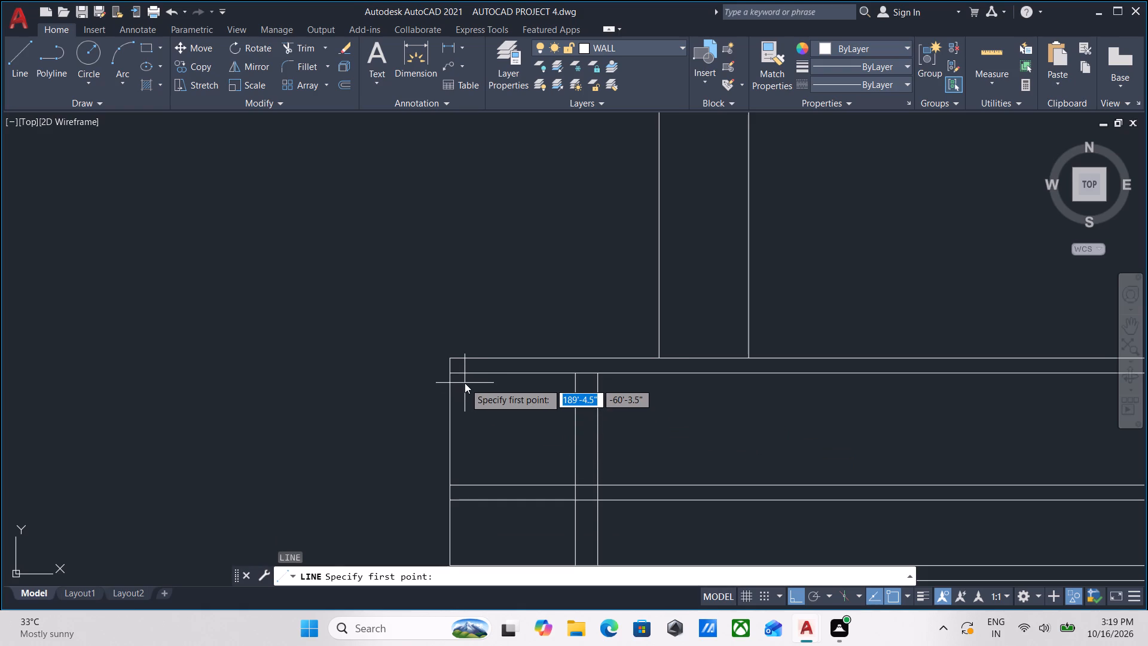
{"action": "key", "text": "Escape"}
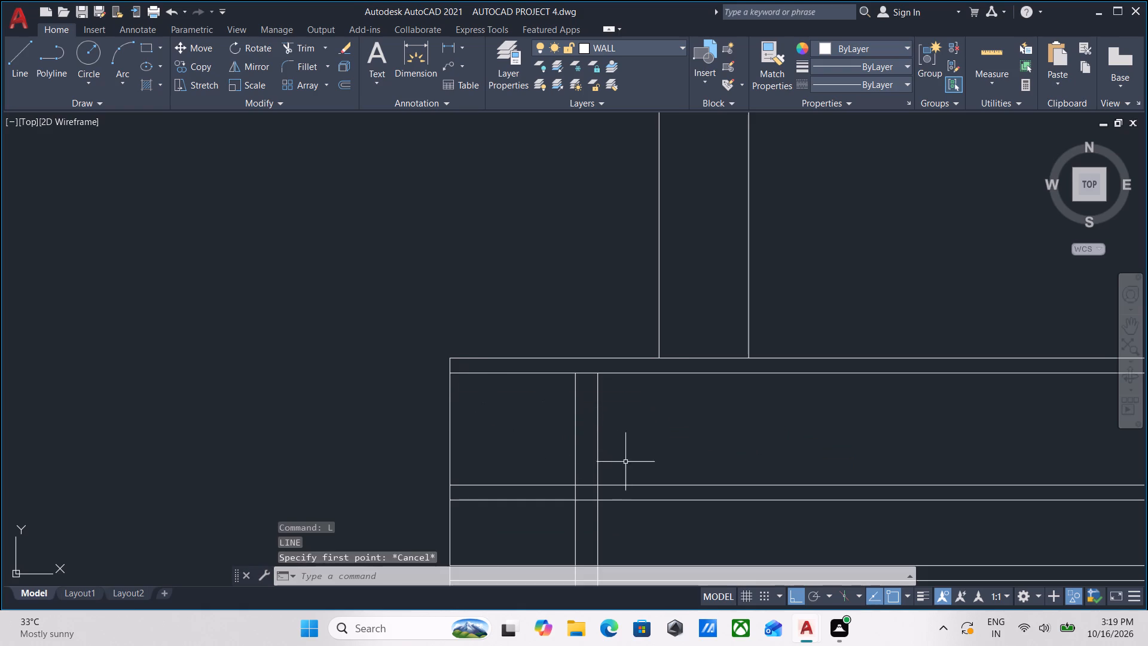
Copy the grouped post from its top midpoint as a fitted array of 8 items along the railing, spanning about 11'-9".
{"action": "left_click_drag", "start_coordinate": [642, 465], "coordinate": [610, 438]}
{"action": "left_click", "coordinate": [565, 407]}
{"action": "type", "text": "co"}
{"action": "key", "text": "Return"}
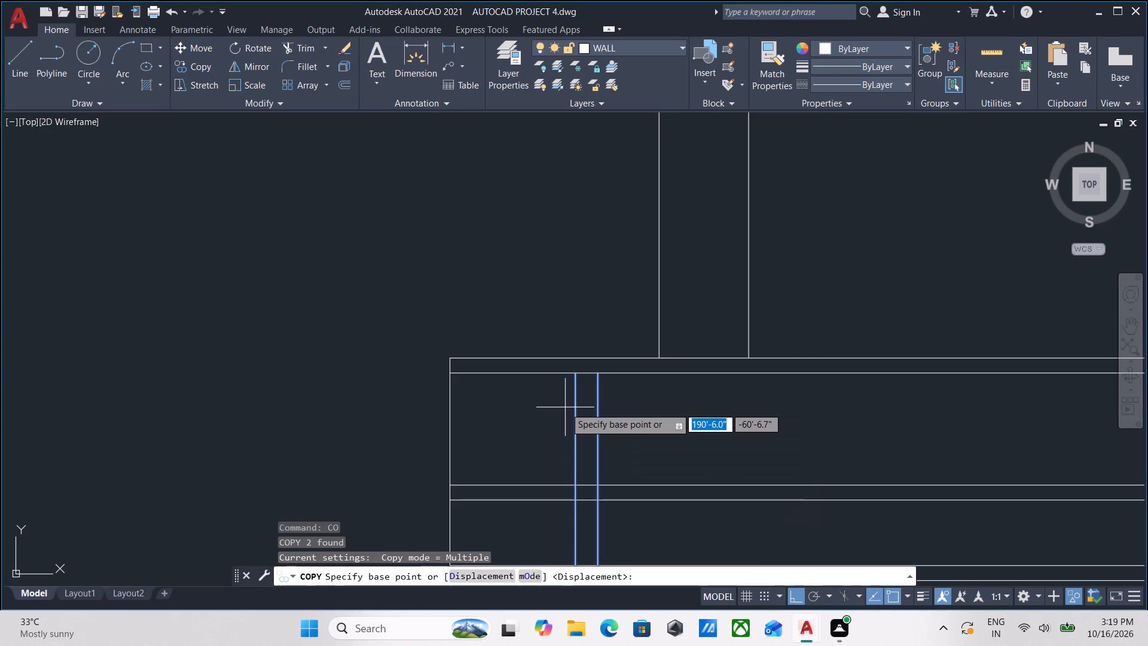
{"action": "key", "text": "l"}
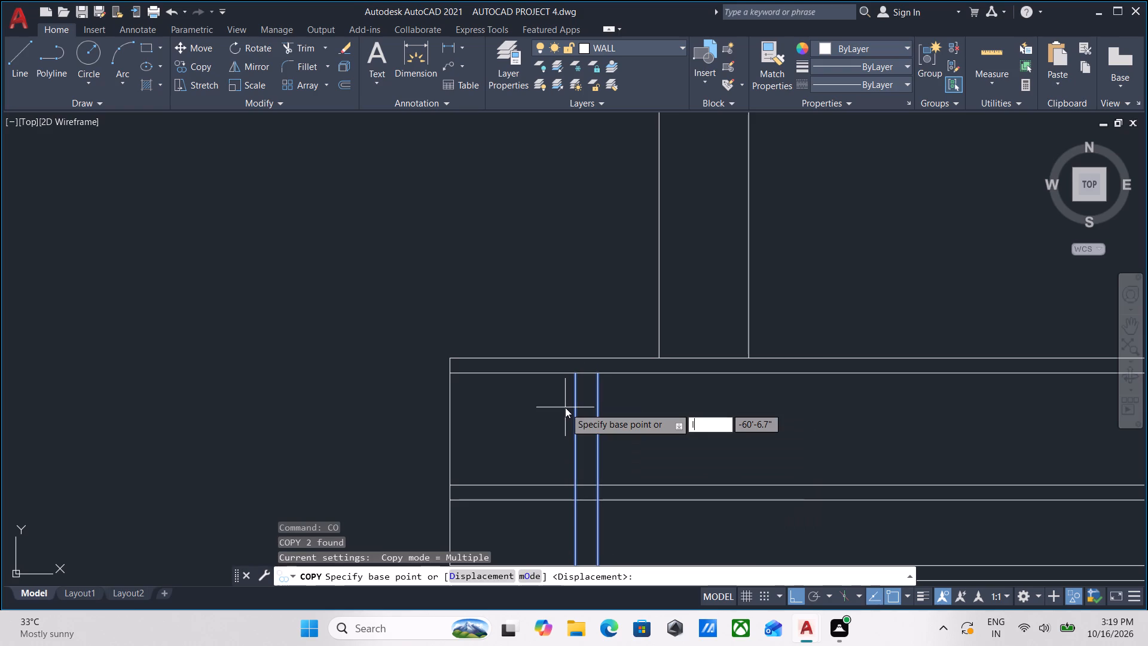
{"action": "key", "text": "BackSpace"}
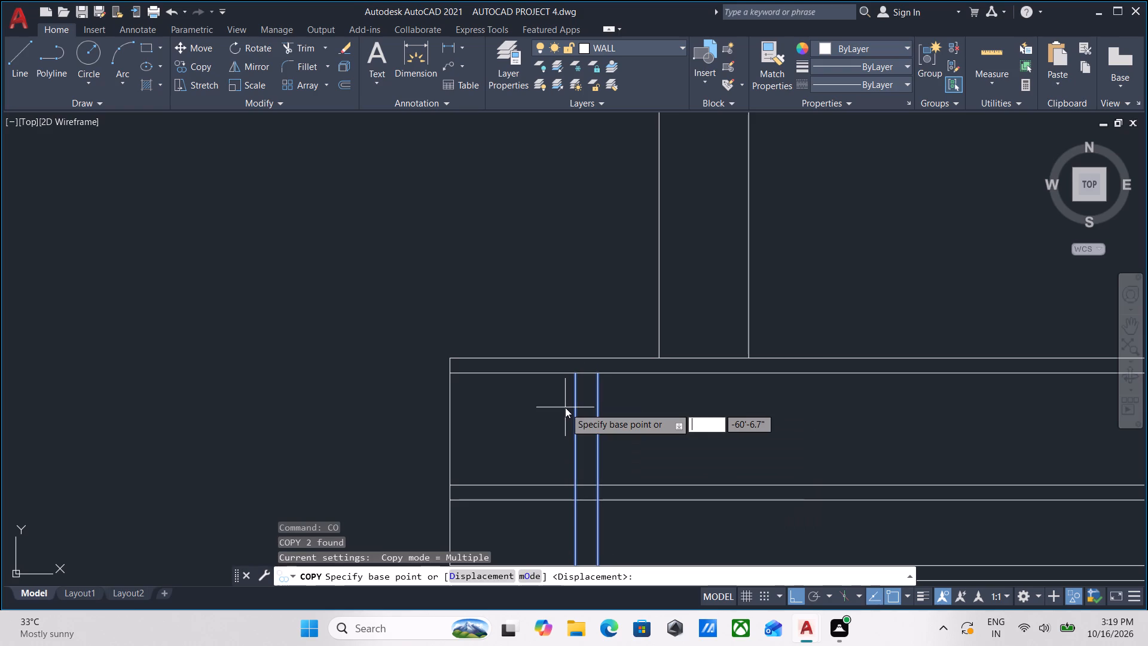
{"action": "key", "text": "m"}
{"action": "key", "text": "2"}
{"action": "key", "text": "p"}
{"action": "key", "text": "Return"}
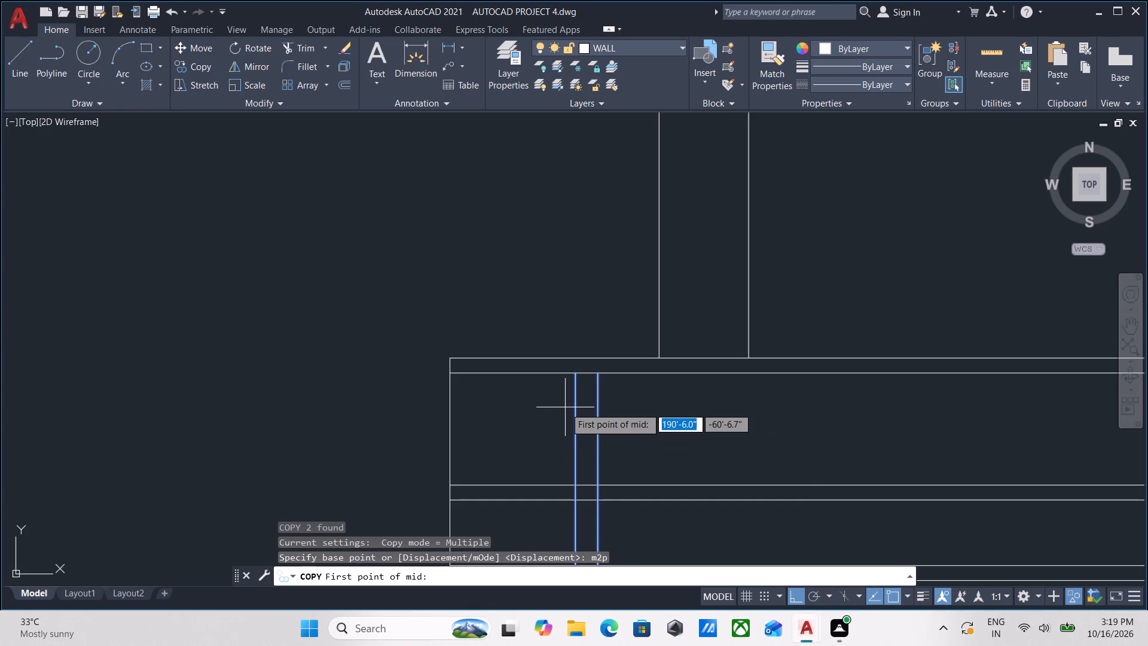
{"action": "scroll", "coordinate": [579, 384], "scroll_direction": "up", "scroll_amount": 3}
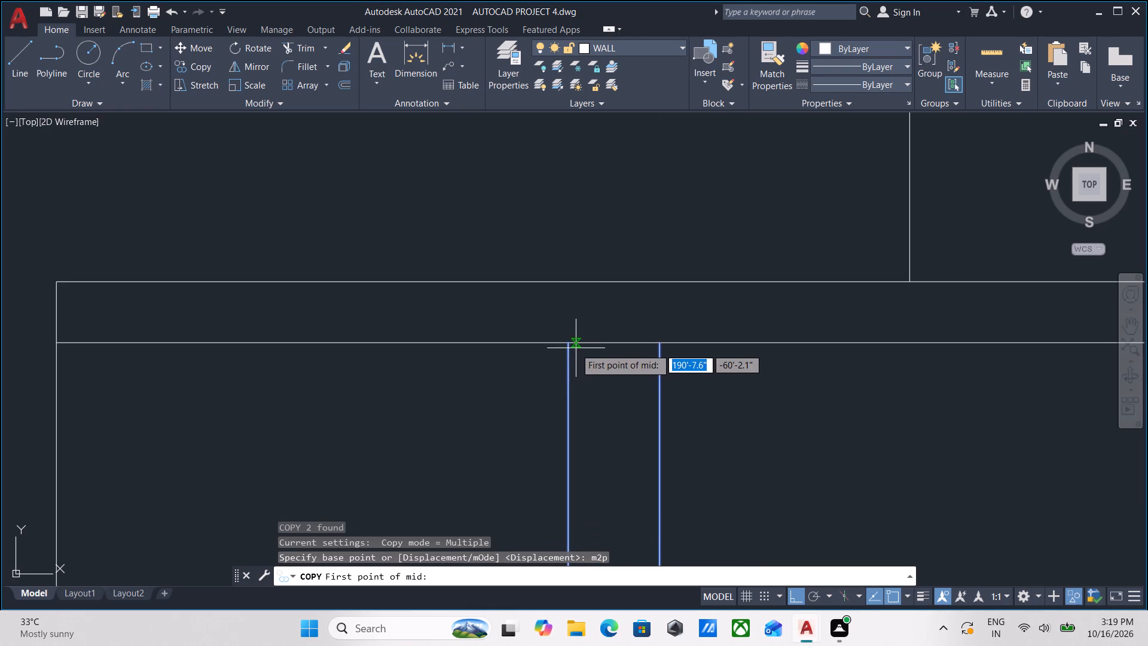
{"action": "left_click", "coordinate": [569, 347]}
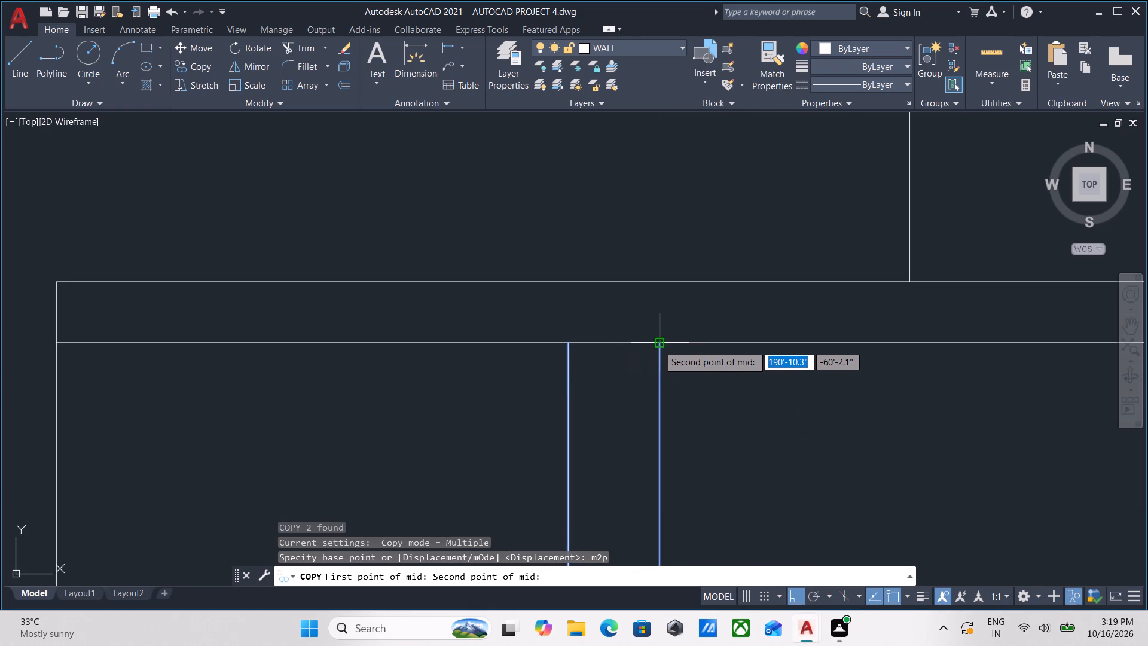
{"action": "left_click", "coordinate": [658, 345]}
{"action": "scroll", "coordinate": [734, 356], "scroll_direction": "down", "scroll_amount": 2}
{"action": "middle_click_drag", "start_coordinate": [734, 356], "coordinate": [531, 343]}
{"action": "scroll", "coordinate": [713, 368], "scroll_direction": "down", "scroll_amount": 2}
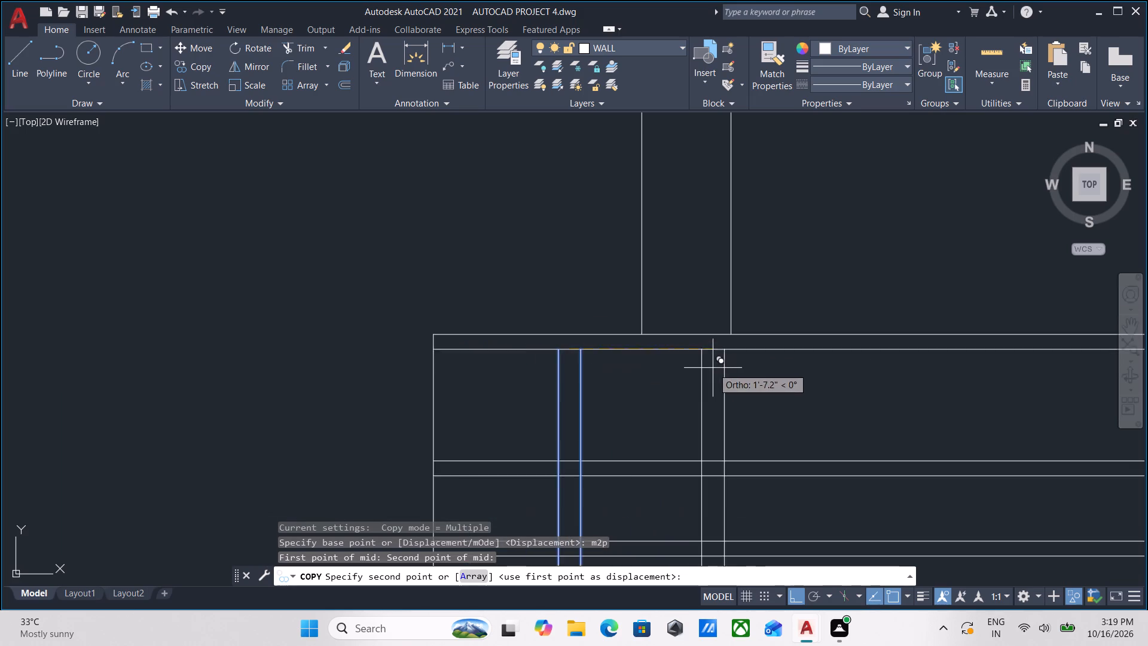
{"action": "scroll", "coordinate": [751, 361], "scroll_direction": "down", "scroll_amount": 1}
{"action": "middle_click_drag", "start_coordinate": [751, 361], "coordinate": [627, 361]}
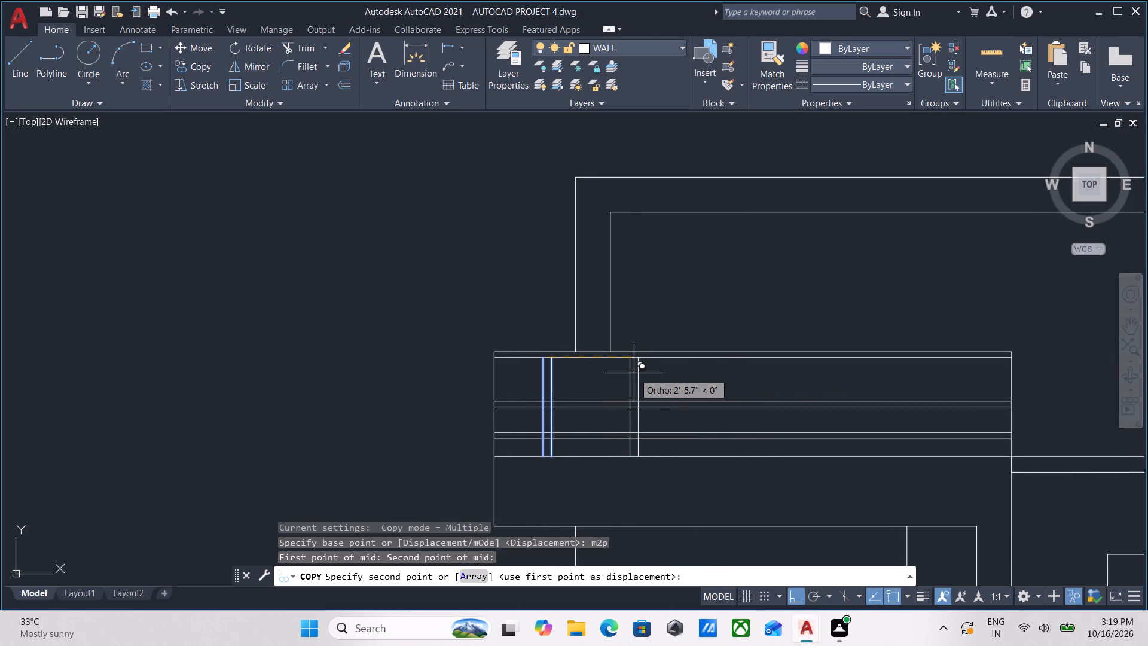
{"action": "key", "text": "a"}
{"action": "key", "text": "Return"}
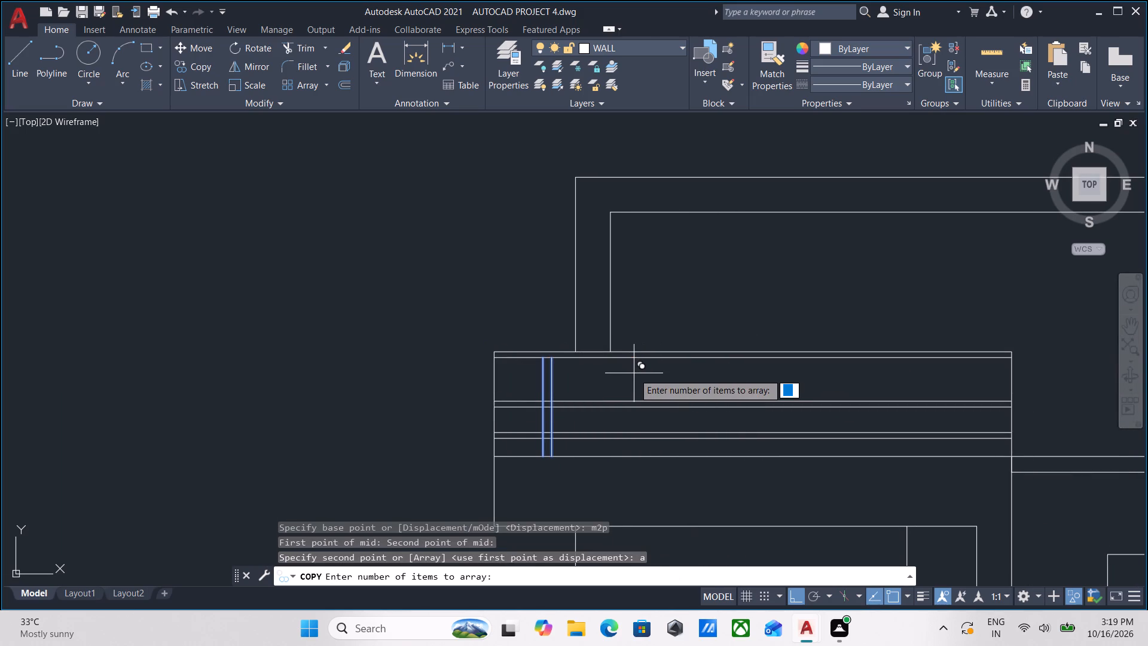
{"action": "key", "text": "8"}
{"action": "key", "text": "Return"}
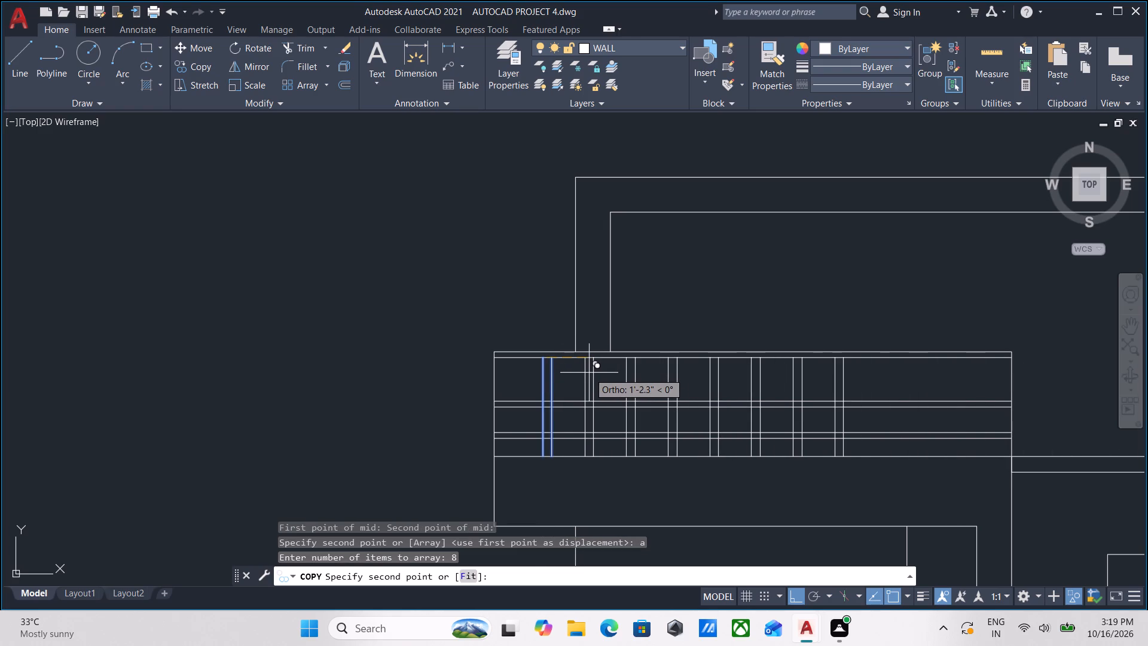
{"action": "left_click", "coordinate": [471, 577]}
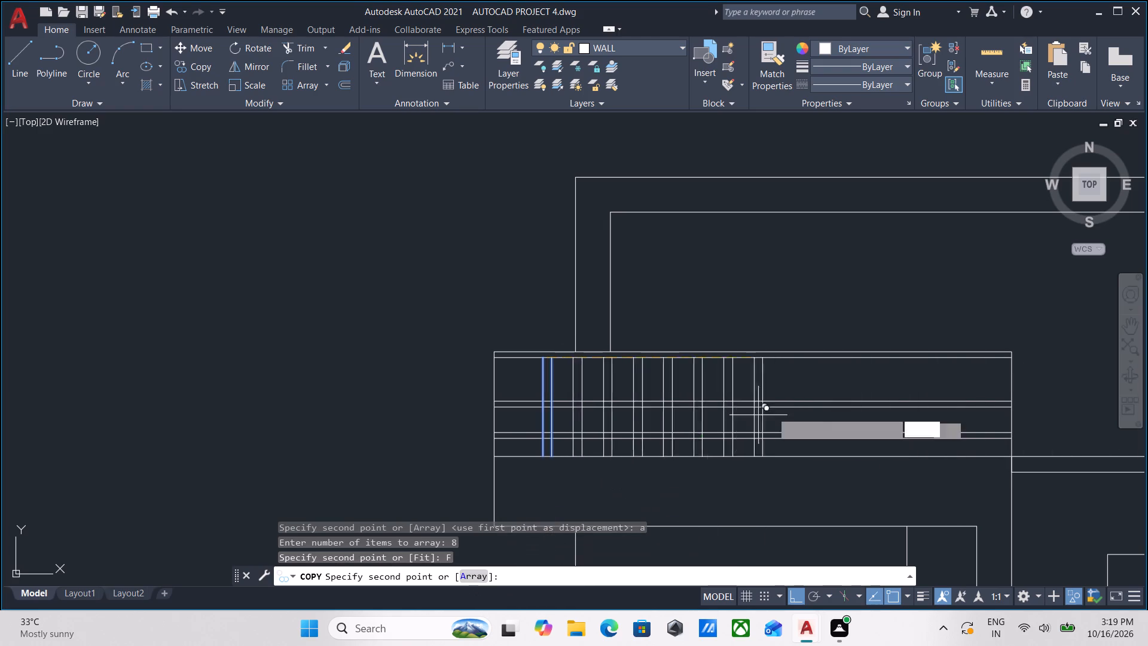
{"action": "scroll", "coordinate": [999, 392], "scroll_direction": "up", "scroll_amount": 2}
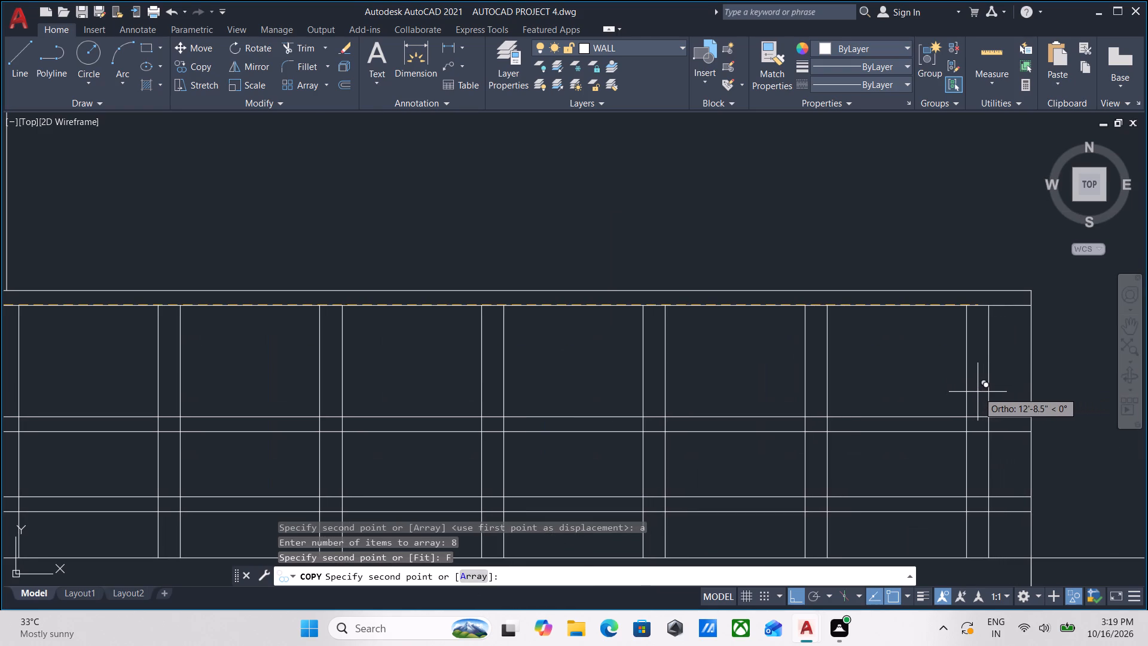
{"action": "scroll", "coordinate": [978, 392], "scroll_direction": "down", "scroll_amount": 1}
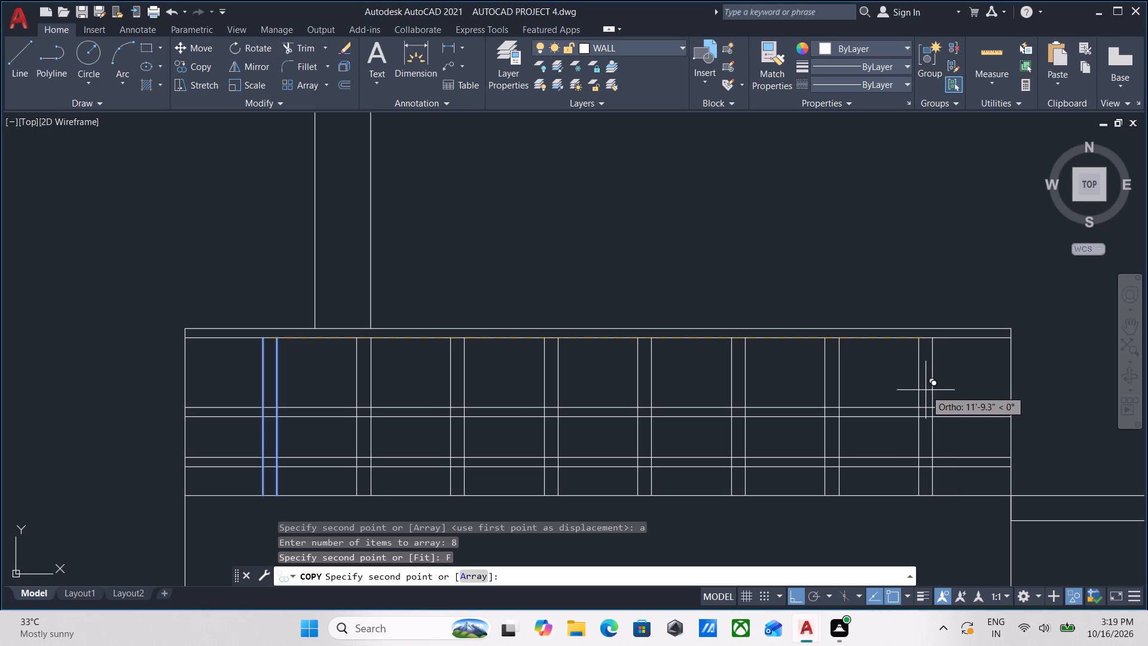
{"action": "left_click", "coordinate": [926, 390]}
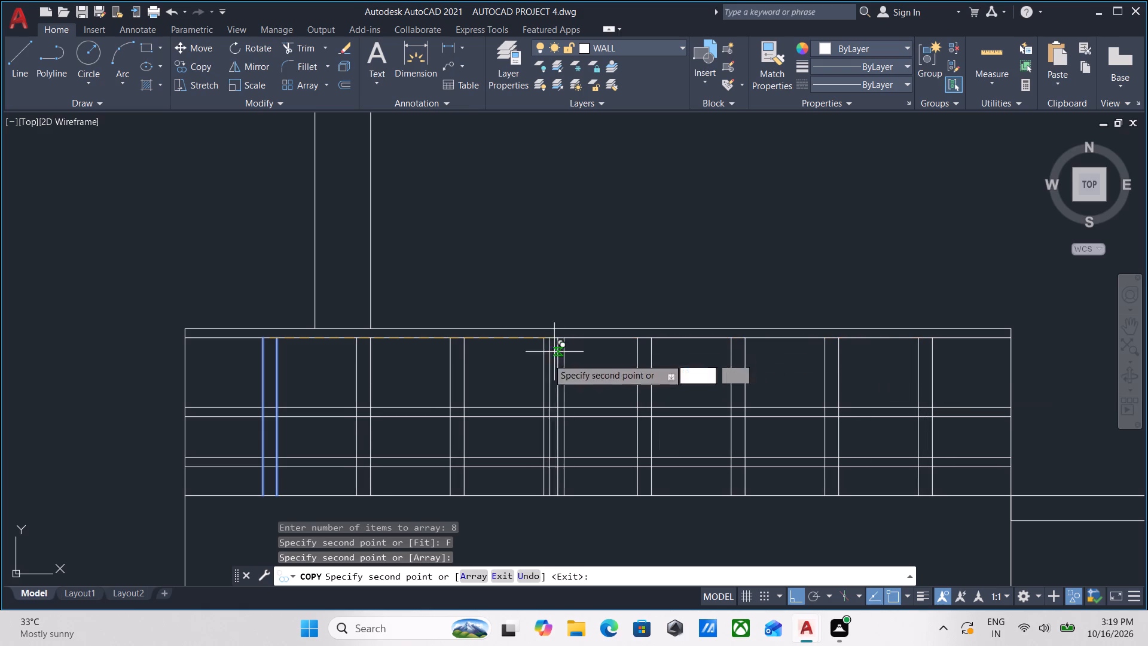
{"action": "key", "text": "Escape"}
Trim the middle and lower rail lines crossing the inside of the leftmost post.
{"action": "middle_click_drag", "start_coordinate": [337, 417], "coordinate": [477, 379]}
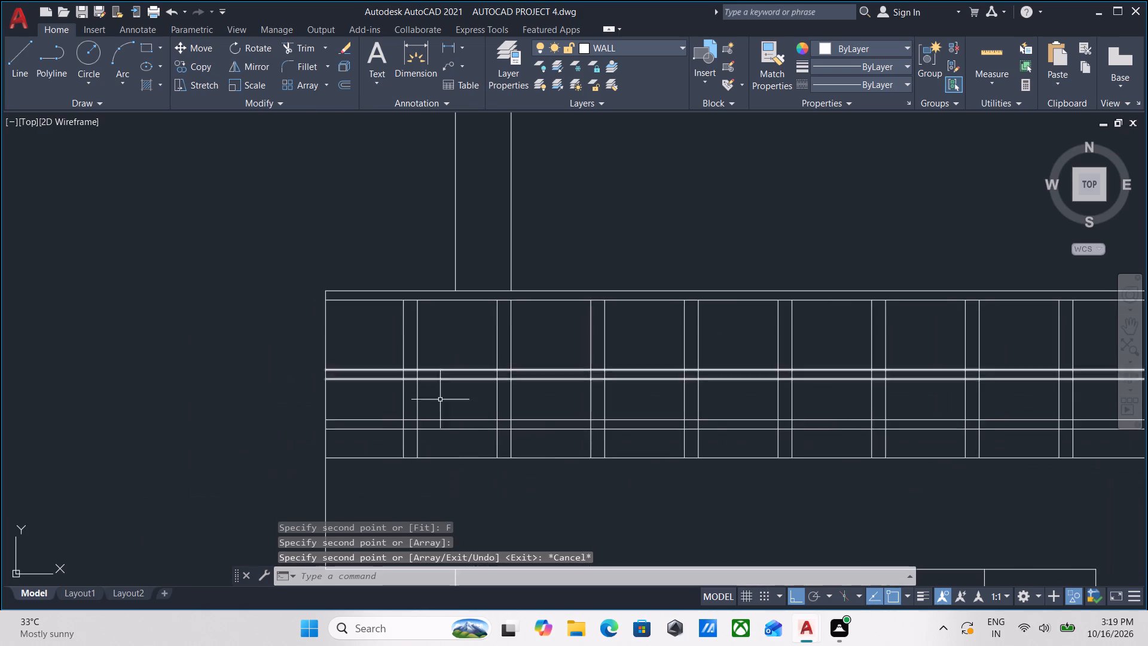
{"action": "scroll", "coordinate": [416, 412], "scroll_direction": "up", "scroll_amount": 1}
{"action": "middle_click_drag", "start_coordinate": [435, 400], "coordinate": [462, 386]}
{"action": "type", "text": "tr"}
{"action": "key", "text": "Return"}
{"action": "scroll", "coordinate": [442, 423], "scroll_direction": "up", "scroll_amount": 2}
{"action": "left_click", "coordinate": [435, 455]}
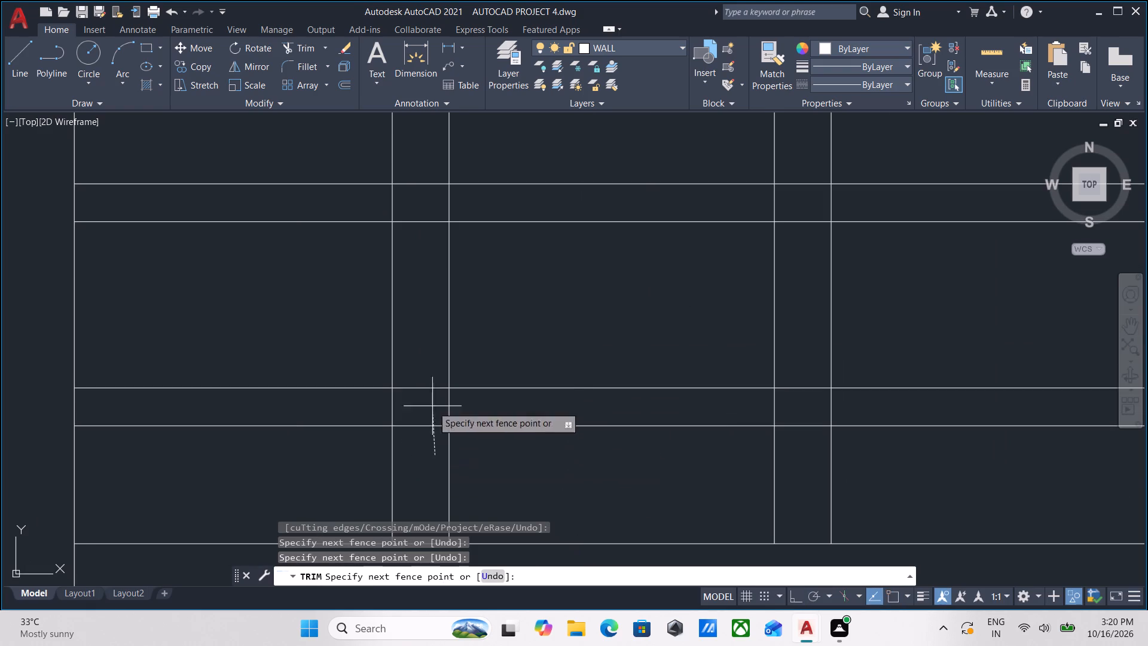
{"action": "middle_click_drag", "start_coordinate": [433, 298], "coordinate": [435, 473]}
{"action": "left_click", "coordinate": [419, 285]}
Trim the middle and lower rail lines and the top rail's lower edge inside the second post from the left.
{"action": "scroll", "coordinate": [423, 289], "scroll_direction": "down", "scroll_amount": 2}
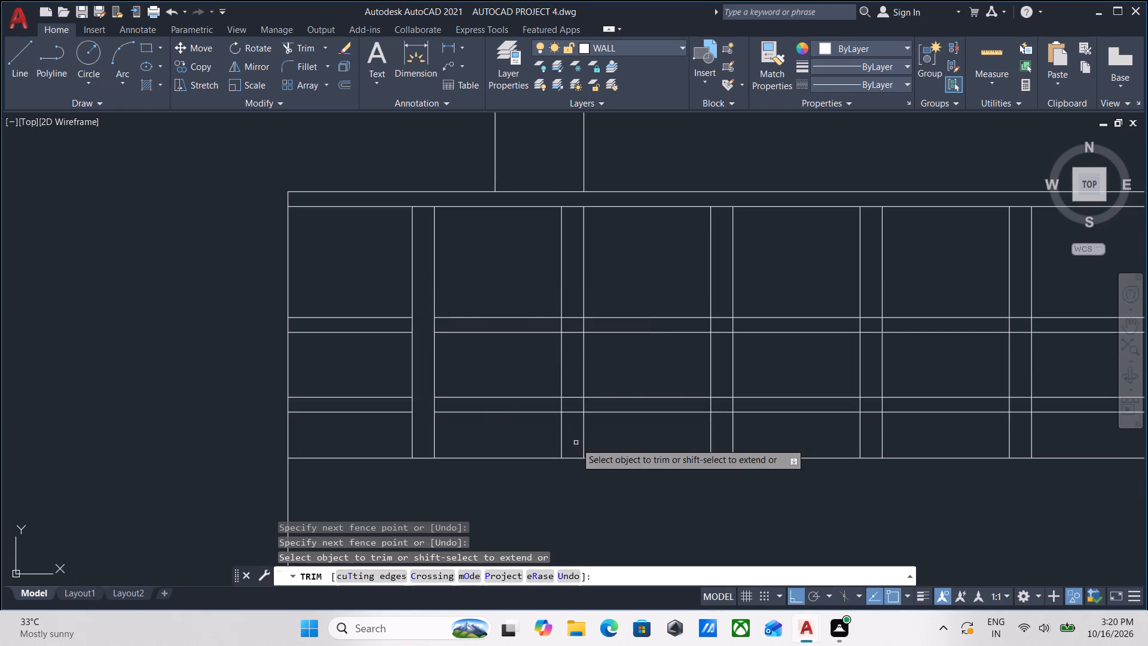
{"action": "scroll", "coordinate": [577, 438], "scroll_direction": "up", "scroll_amount": 1}
{"action": "left_click", "coordinate": [560, 420]}
{"action": "middle_click_drag", "start_coordinate": [567, 330], "coordinate": [563, 416]}
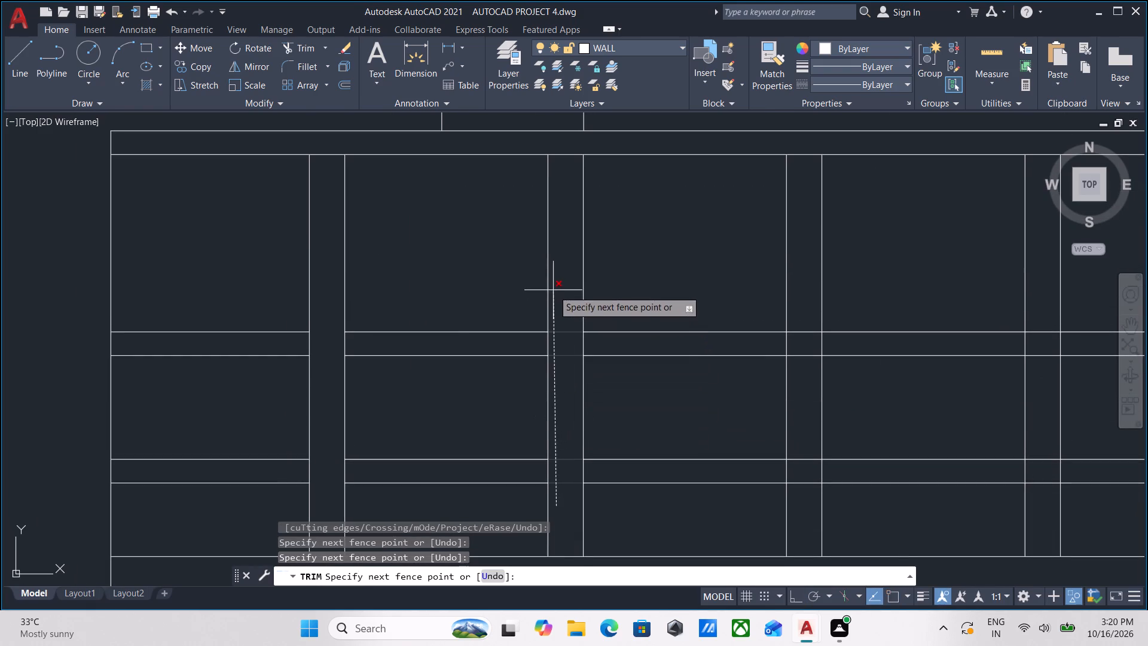
{"action": "left_click", "coordinate": [553, 290]}
{"action": "middle_click_drag", "start_coordinate": [553, 290], "coordinate": [557, 329]}
{"action": "scroll", "coordinate": [557, 329], "scroll_direction": "down", "scroll_amount": 2}
{"action": "middle_click_drag", "start_coordinate": [557, 329], "coordinate": [549, 394]}
{"action": "scroll", "coordinate": [555, 348], "scroll_direction": "up", "scroll_amount": 2}
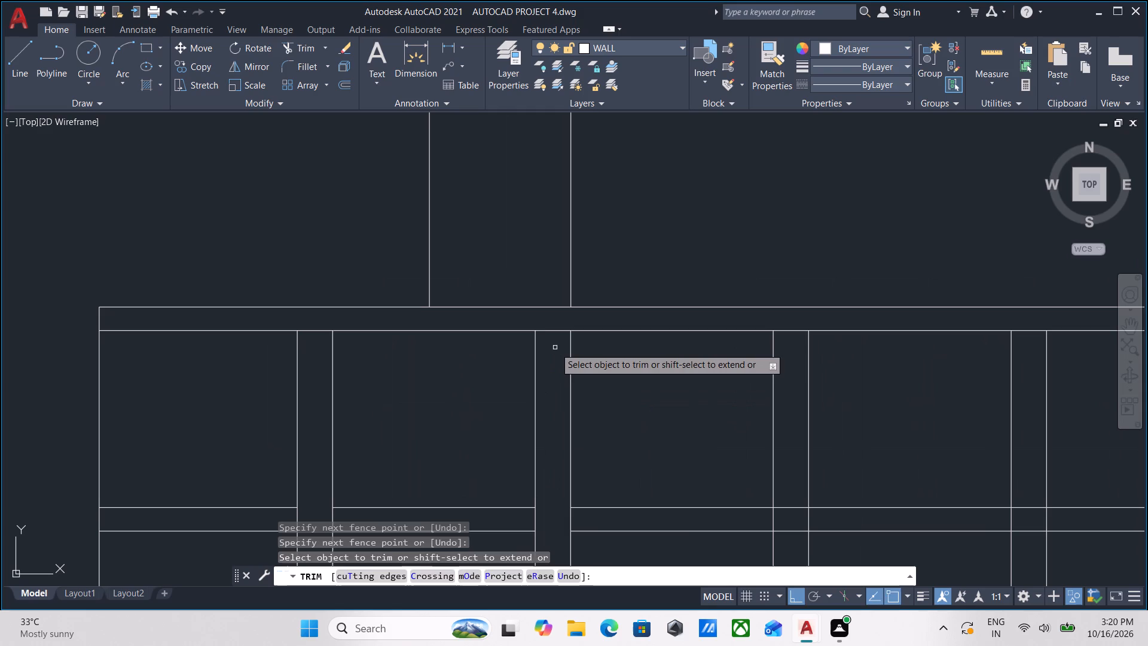
{"action": "left_click", "coordinate": [555, 348]}
{"action": "left_click", "coordinate": [552, 324]}
Trim all rail lines crossing the third post, including the top rail's lower edge.
{"action": "scroll", "coordinate": [553, 331], "scroll_direction": "down", "scroll_amount": 1}
{"action": "middle_click_drag", "start_coordinate": [575, 467], "coordinate": [547, 316]}
{"action": "scroll", "coordinate": [674, 395], "scroll_direction": "up", "scroll_amount": 1}
{"action": "left_click", "coordinate": [677, 398]}
{"action": "middle_click_drag", "start_coordinate": [666, 310], "coordinate": [667, 442]}
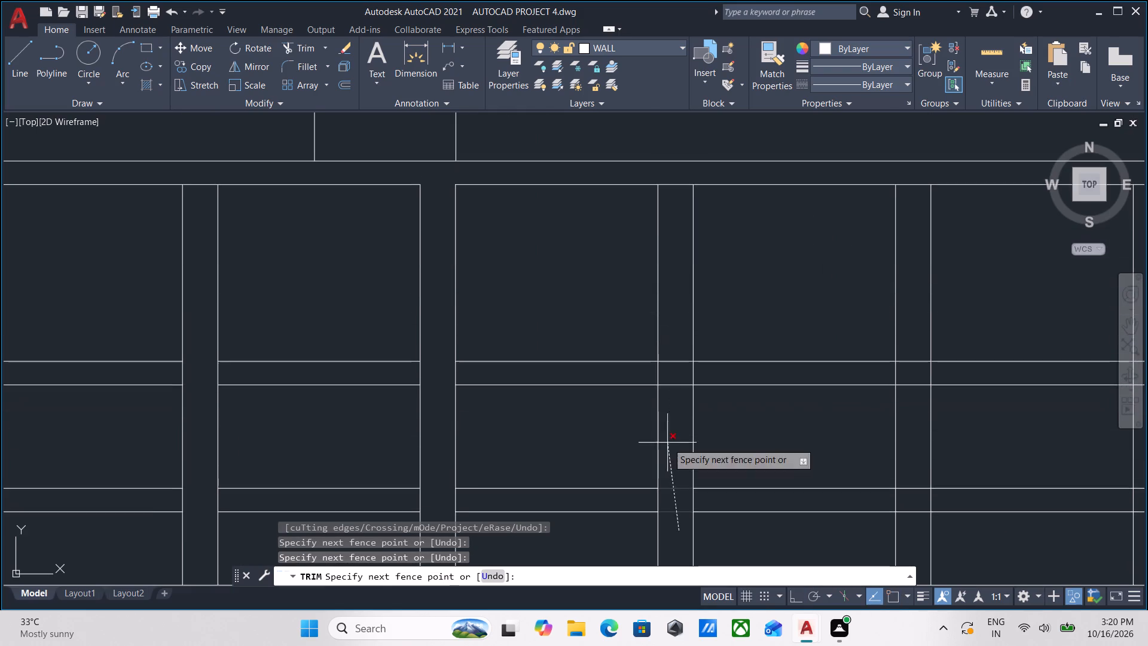
{"action": "middle_click_drag", "start_coordinate": [679, 336], "coordinate": [683, 412]}
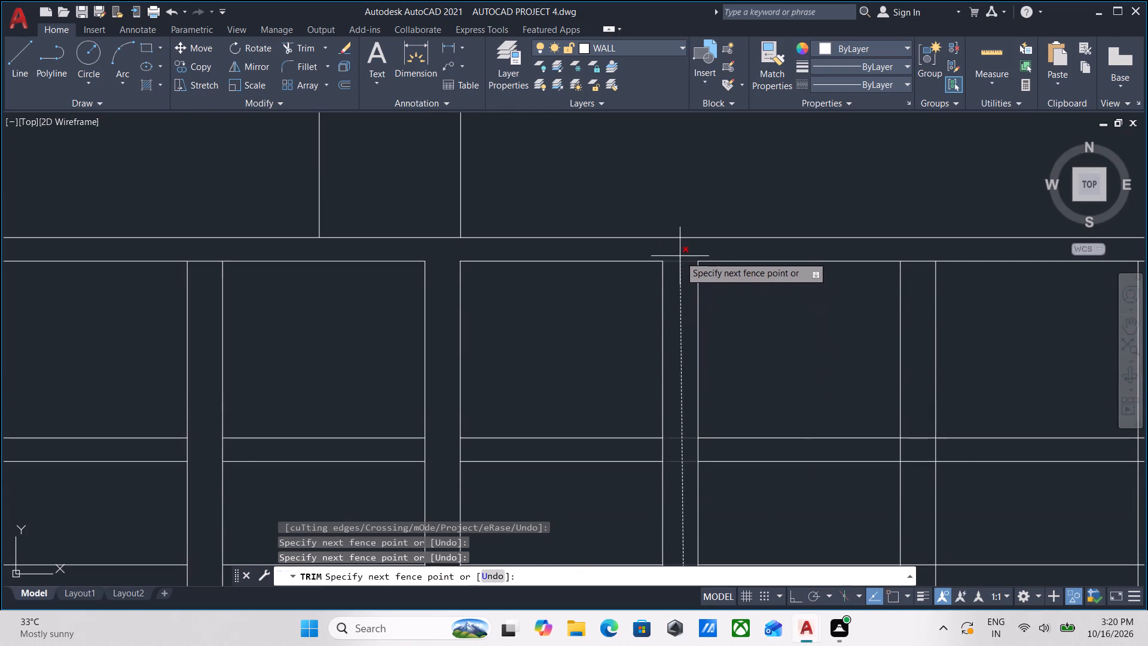
{"action": "left_click", "coordinate": [680, 256]}
Trim all rail lines crossing the fourth post, including the top rail's lower edge.
{"action": "scroll", "coordinate": [680, 256], "scroll_direction": "down", "scroll_amount": 1}
{"action": "scroll", "coordinate": [824, 475], "scroll_direction": "up", "scroll_amount": 2}
{"action": "left_click", "coordinate": [824, 475]}
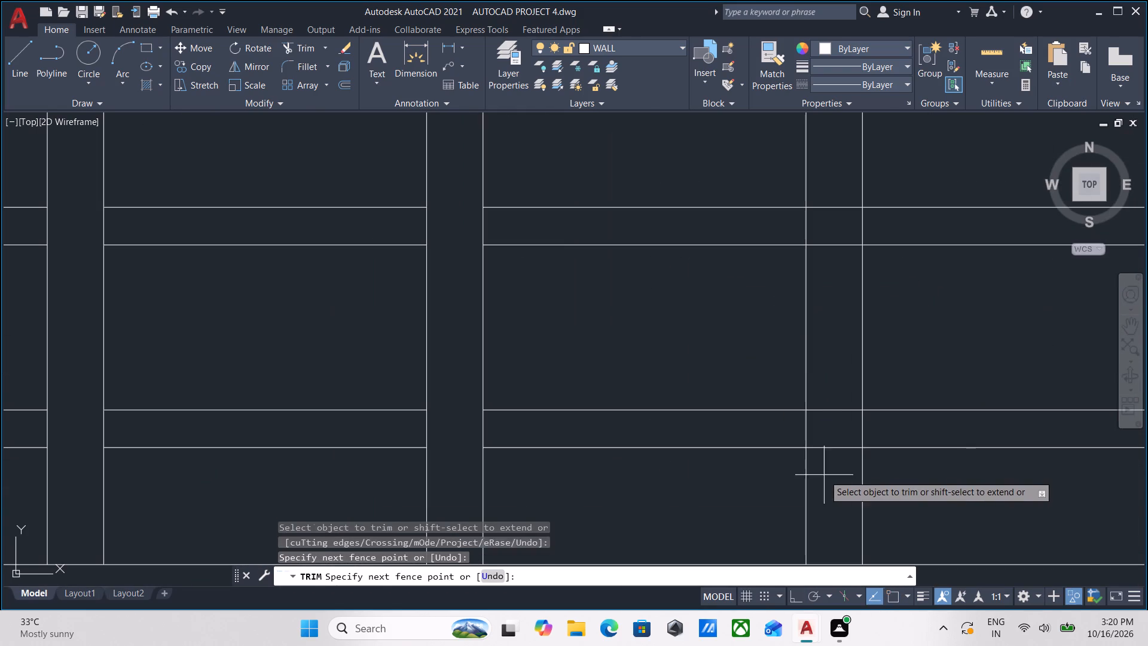
{"action": "middle_click_drag", "start_coordinate": [822, 307], "coordinate": [828, 413]}
{"action": "middle_click_drag", "start_coordinate": [822, 292], "coordinate": [837, 407]}
{"action": "scroll", "coordinate": [838, 303], "scroll_direction": "down", "scroll_amount": 1}
{"action": "middle_click_drag", "start_coordinate": [838, 303], "coordinate": [836, 435]}
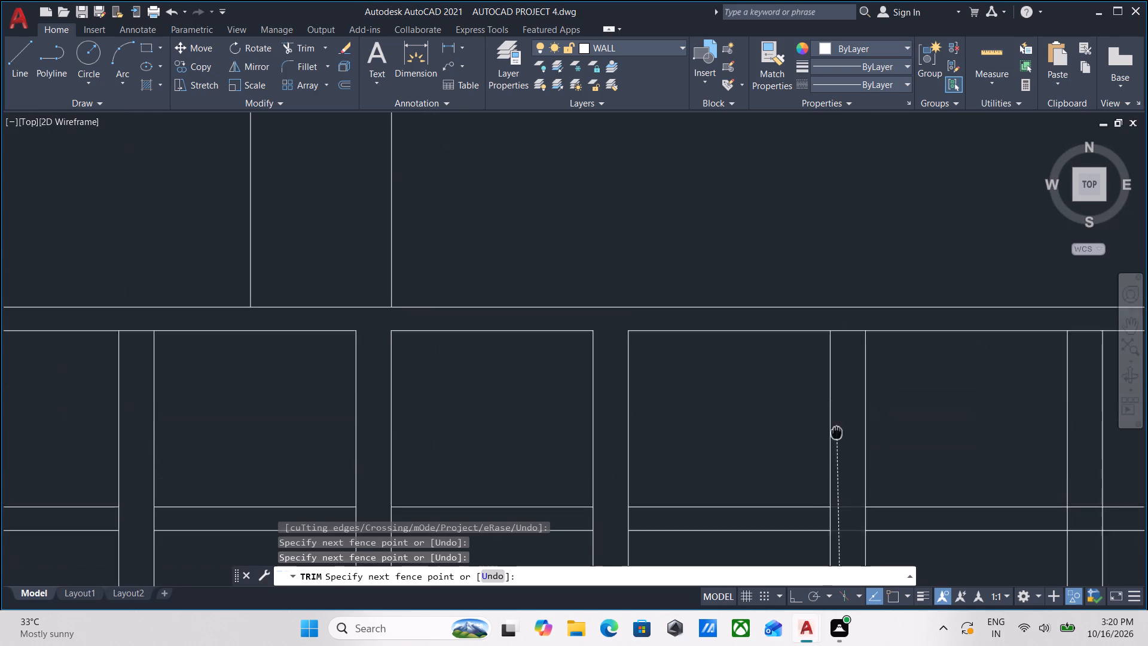
{"action": "middle_click_drag", "start_coordinate": [836, 435], "coordinate": [836, 437]}
{"action": "left_click", "coordinate": [847, 335]}
Trim all rail lines crossing the fifth post, including the top rail's lower edge.
{"action": "scroll", "coordinate": [847, 335], "scroll_direction": "down", "scroll_amount": 2}
{"action": "middle_click_drag", "start_coordinate": [875, 377], "coordinate": [646, 292]}
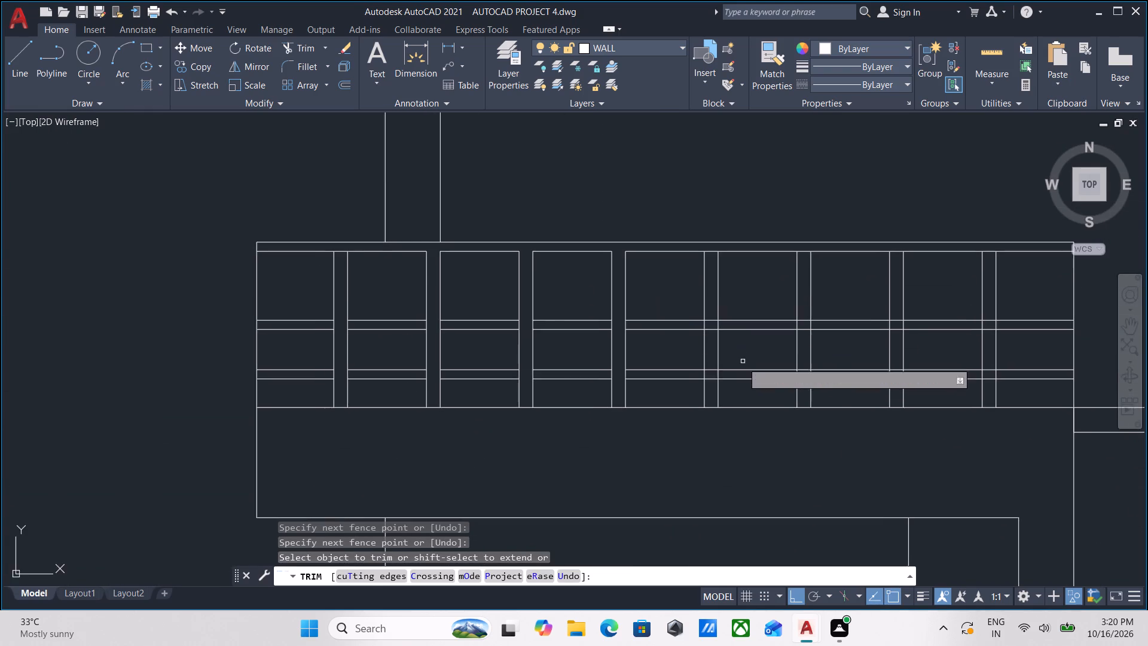
{"action": "scroll", "coordinate": [738, 366], "scroll_direction": "up", "scroll_amount": 2}
{"action": "left_click", "coordinate": [682, 426]}
{"action": "middle_click_drag", "start_coordinate": [674, 301], "coordinate": [673, 387]}
{"action": "middle_click_drag", "start_coordinate": [683, 297], "coordinate": [683, 300]}
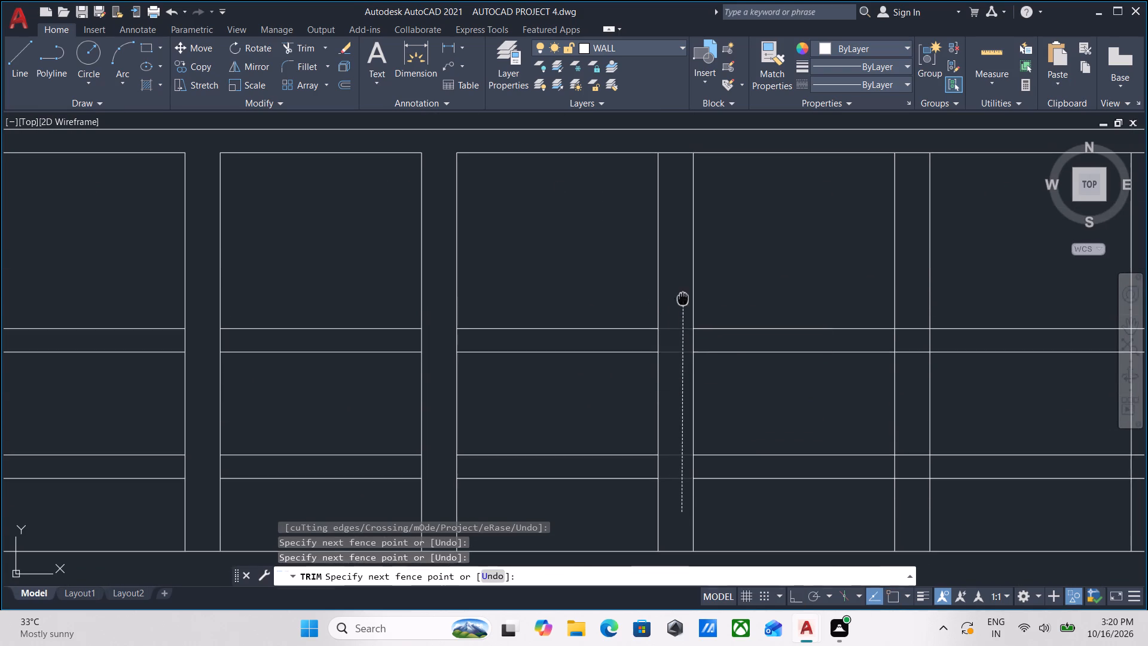
{"action": "middle_click_drag", "start_coordinate": [683, 300], "coordinate": [676, 392]}
{"action": "left_click", "coordinate": [667, 243]}
Trim all rail lines crossing the sixth post, including the top rail's lower edge.
{"action": "scroll", "coordinate": [746, 342], "scroll_direction": "down", "scroll_amount": 2}
{"action": "middle_click_drag", "start_coordinate": [747, 345], "coordinate": [664, 273]}
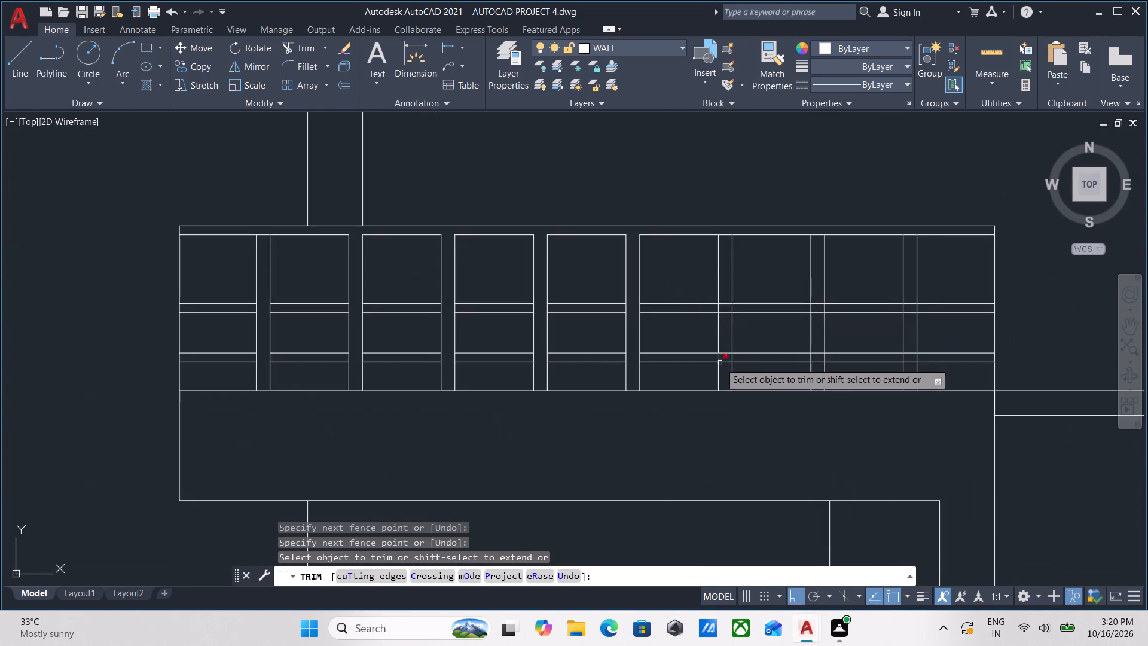
{"action": "scroll", "coordinate": [720, 368], "scroll_direction": "up", "scroll_amount": 2}
{"action": "left_click", "coordinate": [729, 382]}
{"action": "middle_click_drag", "start_coordinate": [737, 270], "coordinate": [720, 388]}
{"action": "middle_click_drag", "start_coordinate": [713, 275], "coordinate": [706, 361]}
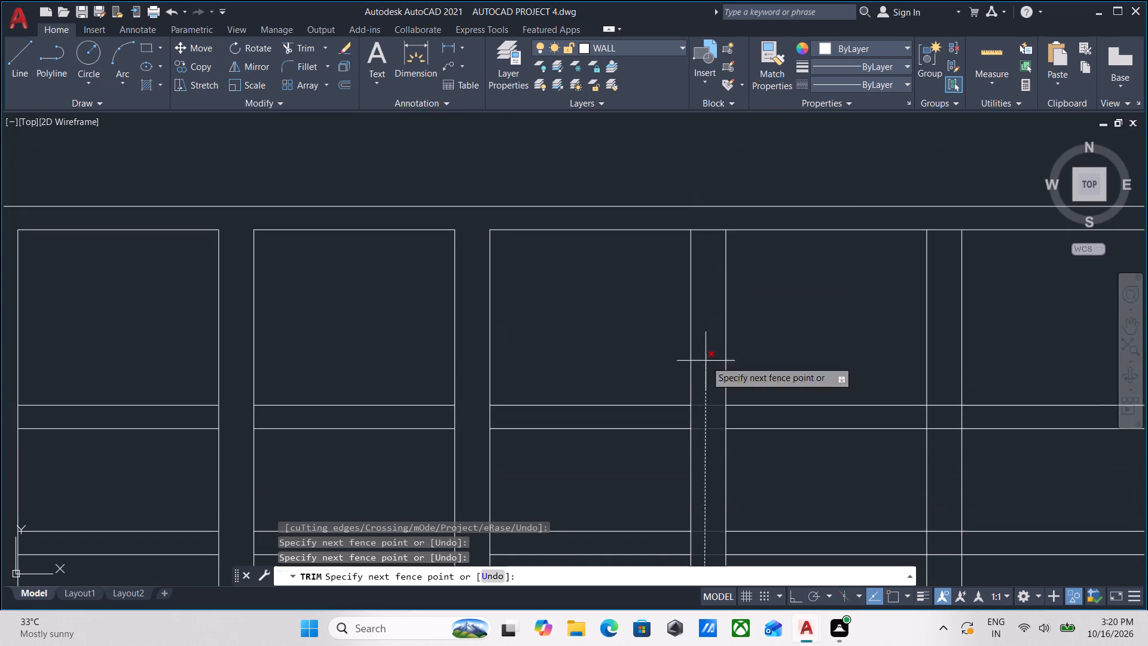
{"action": "left_click", "coordinate": [705, 215]}
Trim all rail lines crossing the seventh and eighth posts, including the top rail's lower edge.
{"action": "scroll", "coordinate": [754, 315], "scroll_direction": "down", "scroll_amount": 2}
{"action": "middle_click_drag", "start_coordinate": [782, 412], "coordinate": [735, 368]}
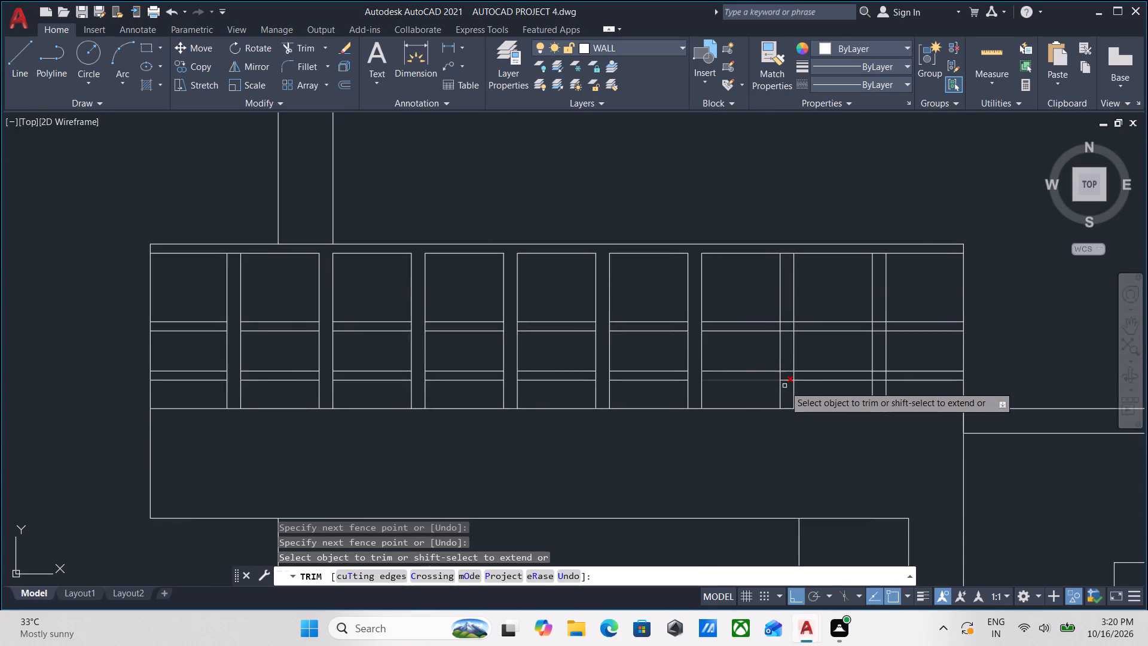
{"action": "scroll", "coordinate": [790, 388], "scroll_direction": "up", "scroll_amount": 1}
{"action": "left_click", "coordinate": [788, 389]}
{"action": "middle_click_drag", "start_coordinate": [786, 303], "coordinate": [776, 399]}
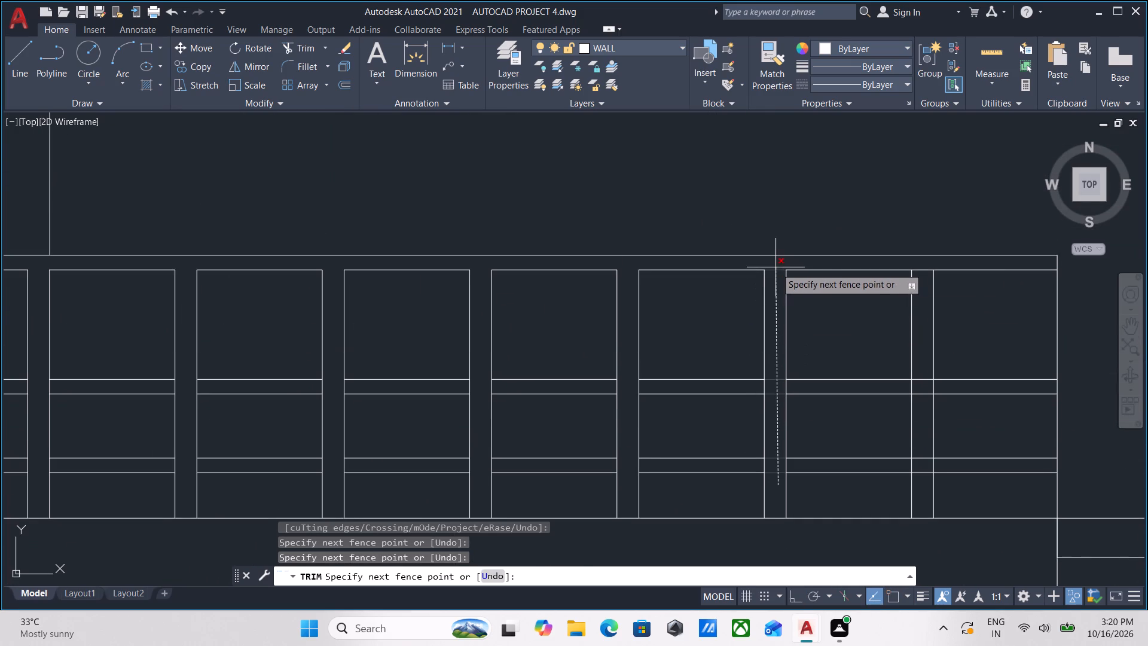
{"action": "left_click", "coordinate": [775, 267]}
{"action": "scroll", "coordinate": [918, 487], "scroll_direction": "up", "scroll_amount": 1}
{"action": "left_click_drag", "start_coordinate": [918, 488], "coordinate": [920, 480]}
{"action": "middle_click_drag", "start_coordinate": [914, 324], "coordinate": [922, 422]}
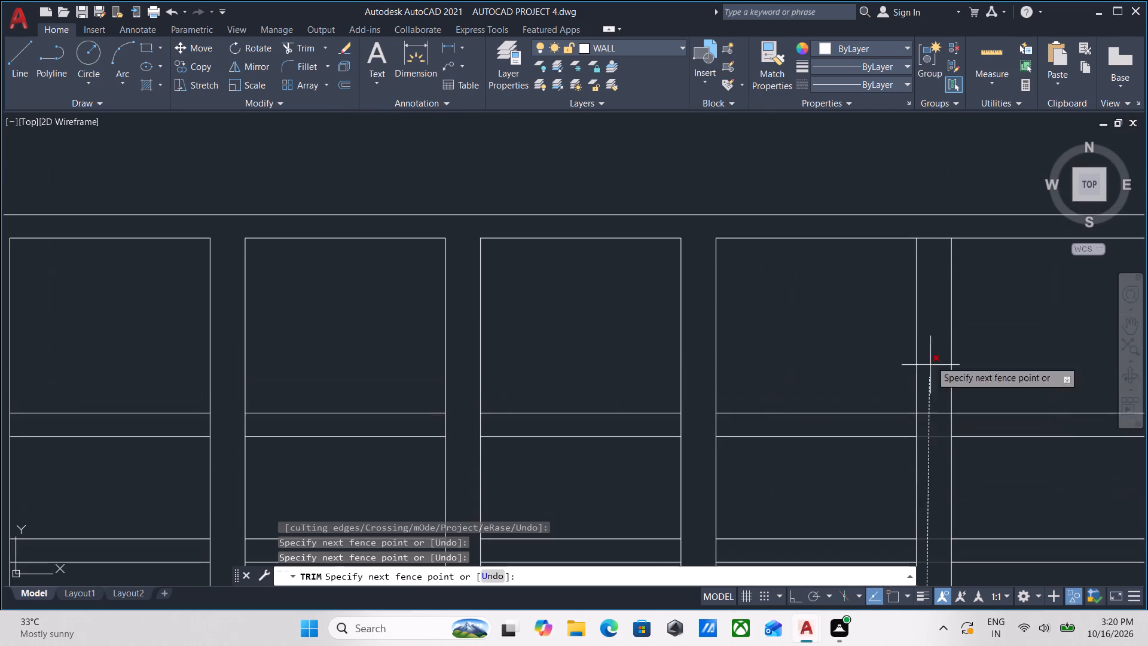
{"action": "left_click", "coordinate": [932, 221]}
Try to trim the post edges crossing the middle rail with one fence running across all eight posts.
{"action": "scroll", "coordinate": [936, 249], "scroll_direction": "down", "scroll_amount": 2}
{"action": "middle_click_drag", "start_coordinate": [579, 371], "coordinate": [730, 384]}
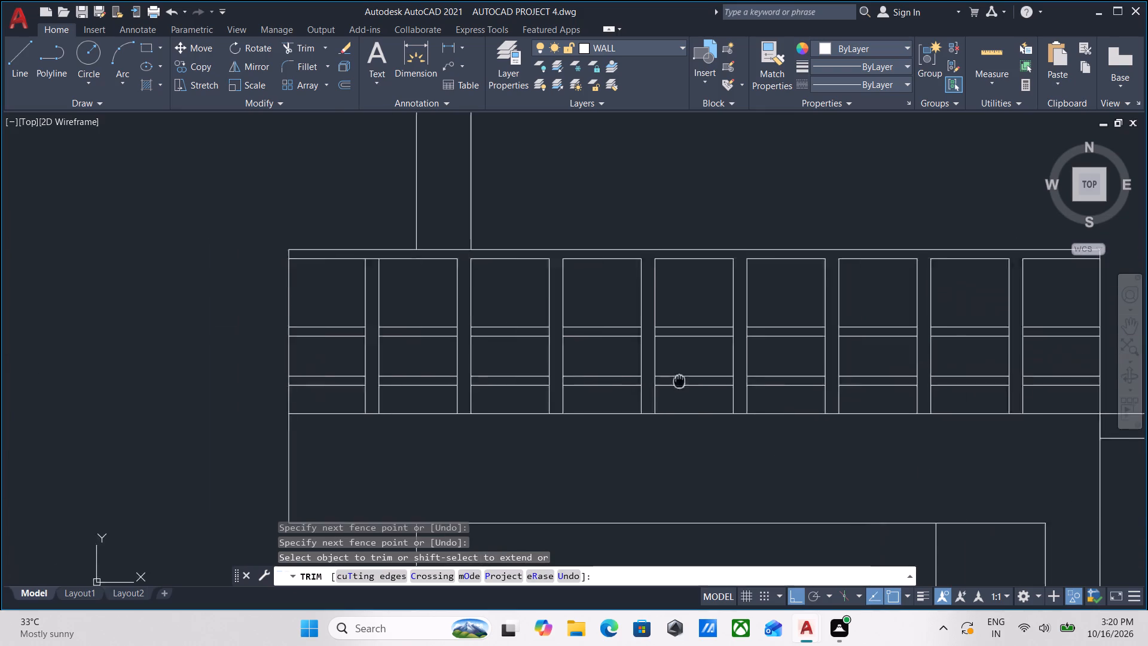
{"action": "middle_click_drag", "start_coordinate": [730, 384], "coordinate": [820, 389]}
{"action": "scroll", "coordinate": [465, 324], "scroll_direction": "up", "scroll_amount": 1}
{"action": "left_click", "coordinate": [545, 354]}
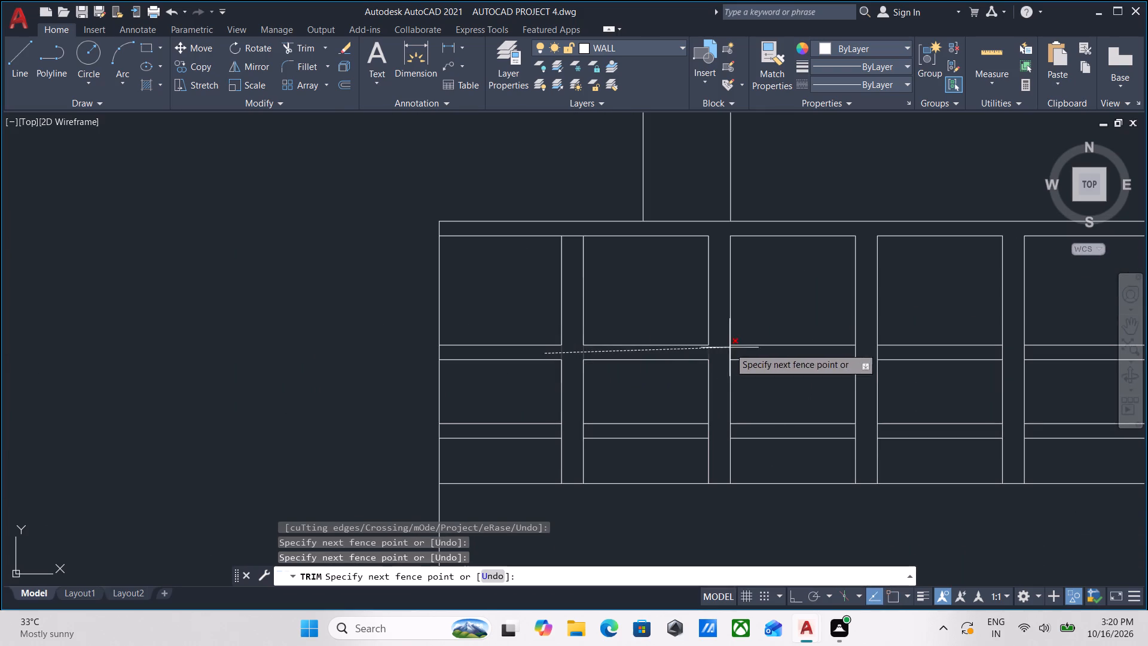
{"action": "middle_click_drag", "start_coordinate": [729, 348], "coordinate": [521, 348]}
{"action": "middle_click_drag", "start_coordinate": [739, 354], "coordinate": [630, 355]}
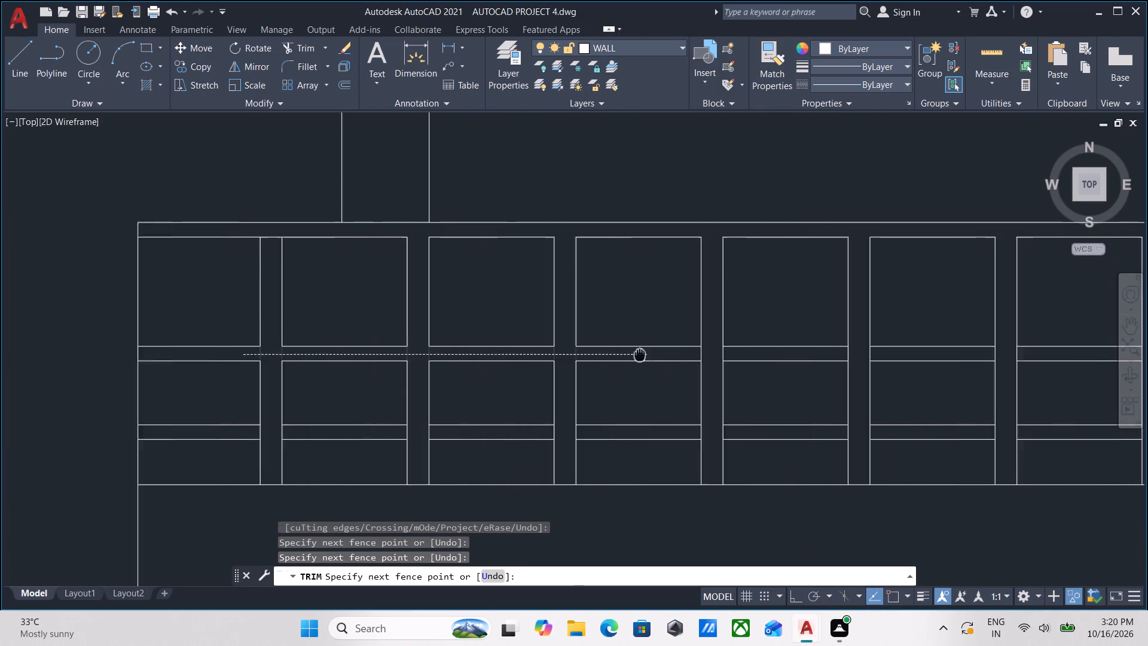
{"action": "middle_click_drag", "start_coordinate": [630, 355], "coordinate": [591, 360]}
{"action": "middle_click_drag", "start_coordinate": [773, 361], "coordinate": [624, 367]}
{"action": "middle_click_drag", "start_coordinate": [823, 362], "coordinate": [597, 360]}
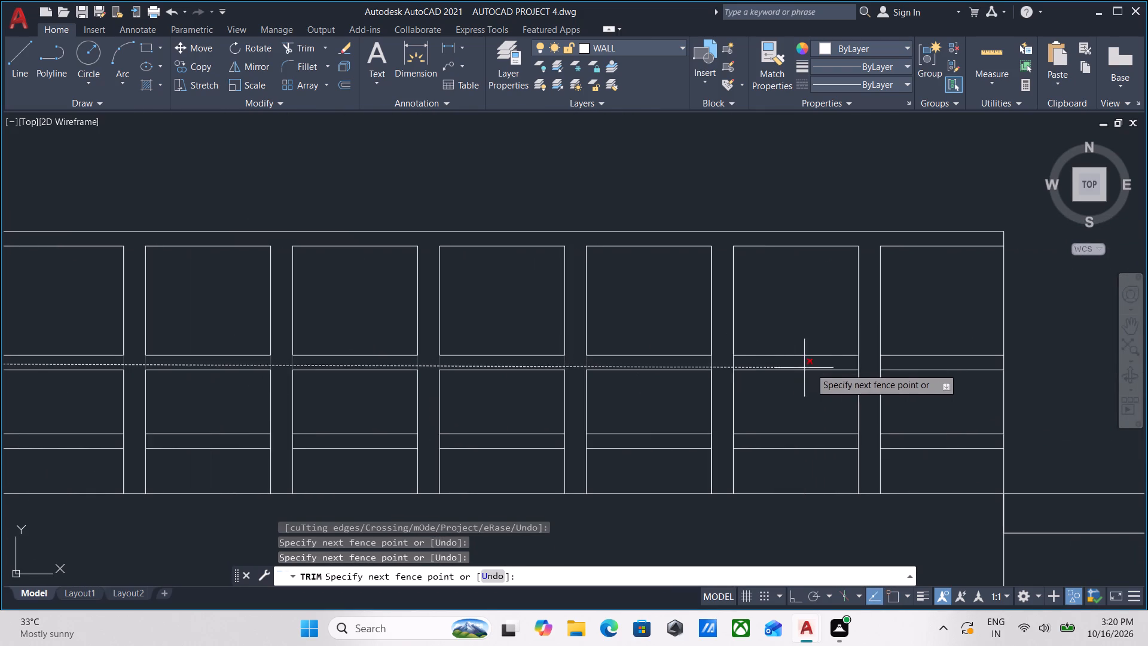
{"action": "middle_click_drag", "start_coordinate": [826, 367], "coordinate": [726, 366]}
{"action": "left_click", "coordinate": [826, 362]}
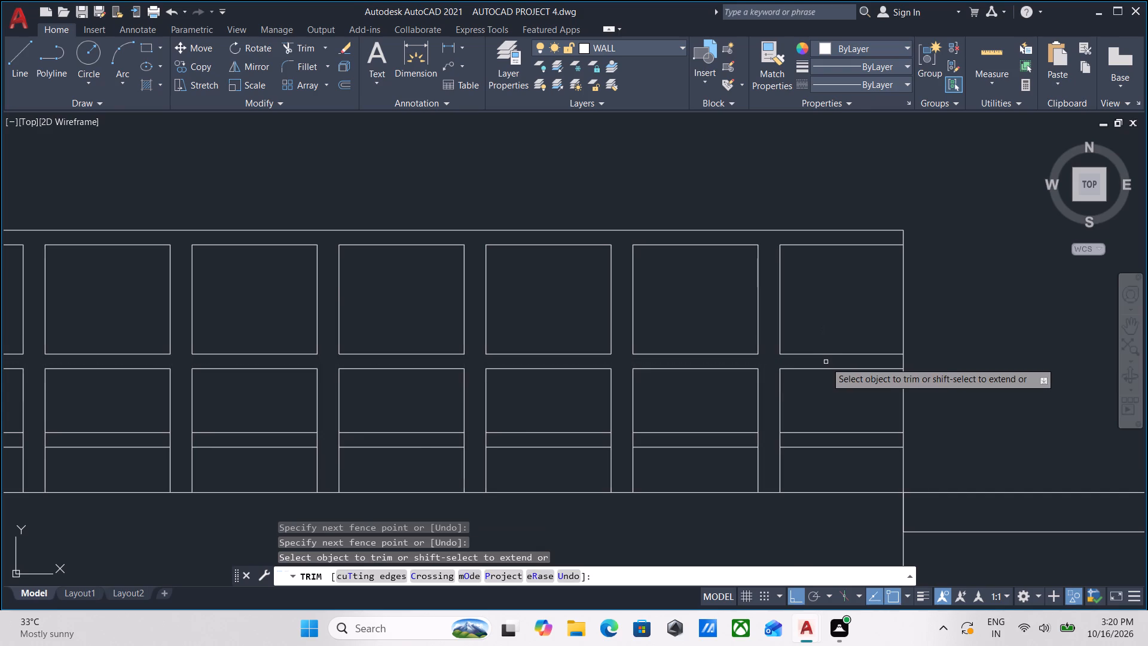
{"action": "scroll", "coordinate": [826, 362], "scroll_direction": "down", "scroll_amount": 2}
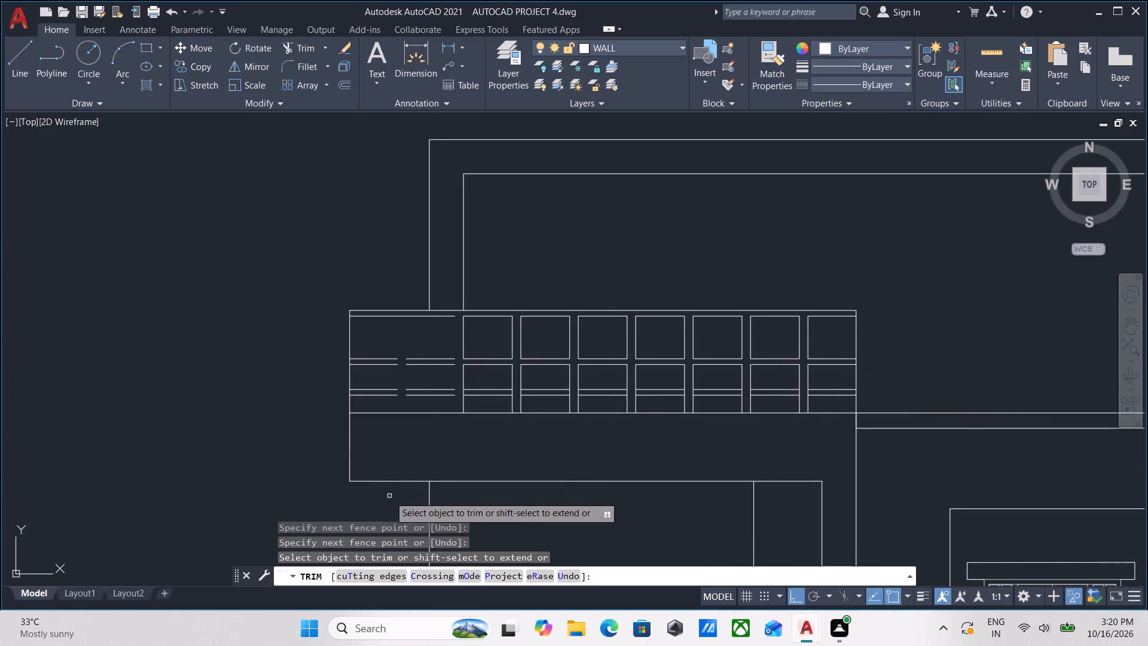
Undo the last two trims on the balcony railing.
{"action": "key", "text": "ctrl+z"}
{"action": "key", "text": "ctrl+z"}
Trim both edges of the first post where they cross the lower rail and the middle rail.
{"action": "scroll", "coordinate": [399, 475], "scroll_direction": "down", "scroll_amount": 3}
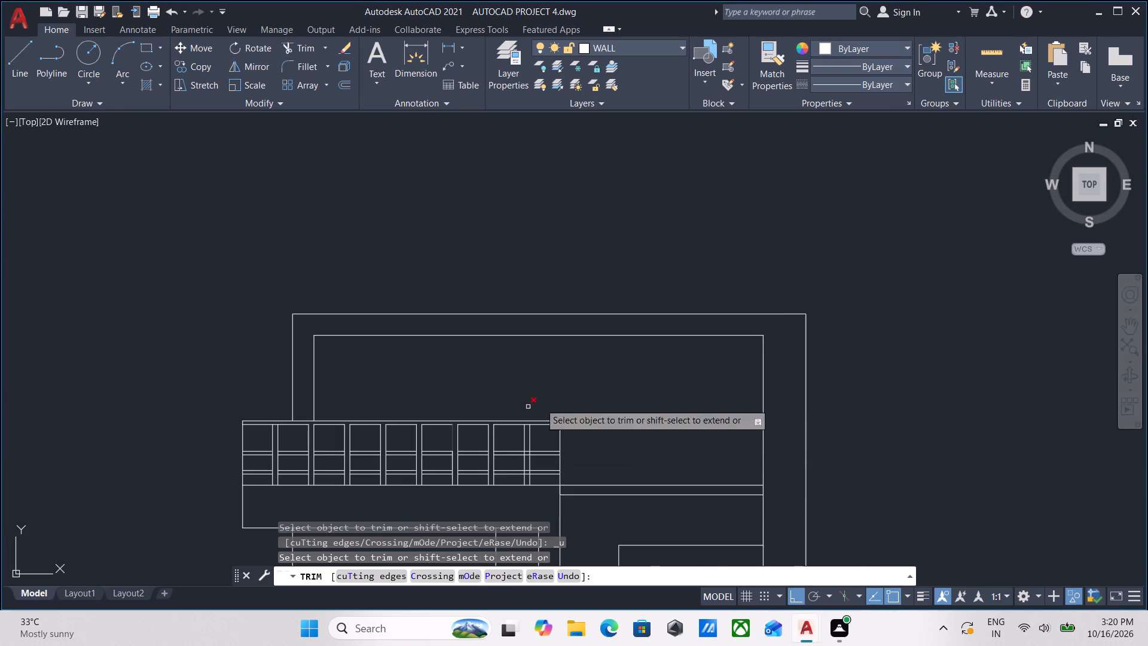
{"action": "middle_click_drag", "start_coordinate": [631, 367], "coordinate": [757, 258]}
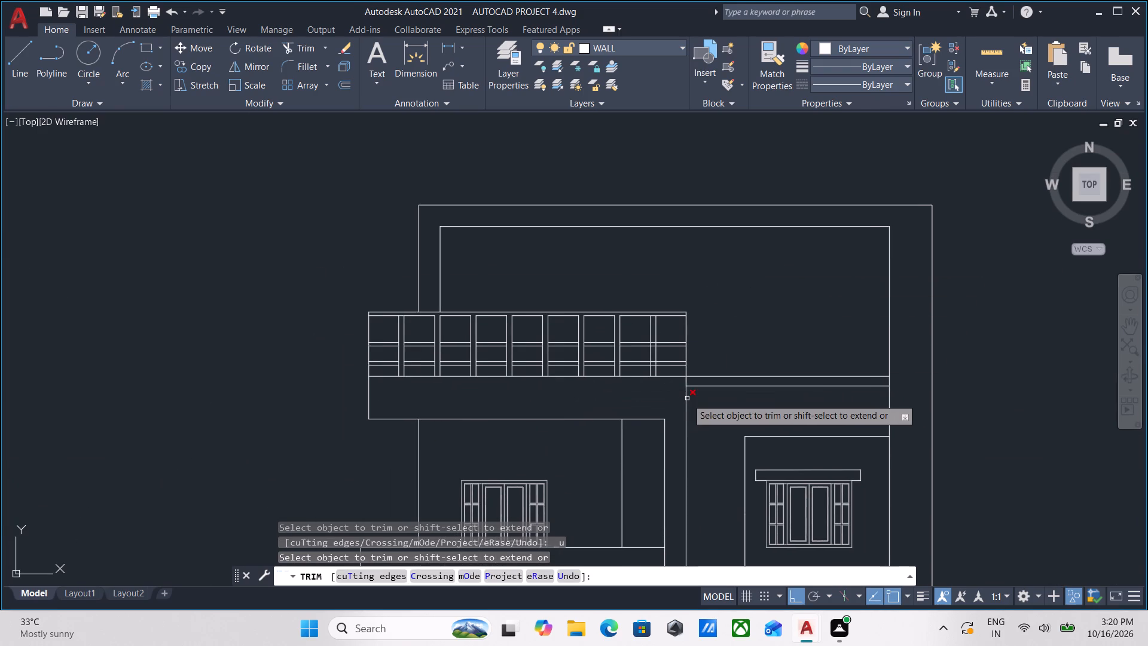
{"action": "middle_click_drag", "start_coordinate": [762, 324], "coordinate": [855, 248]}
{"action": "middle_click_drag", "start_coordinate": [278, 327], "coordinate": [290, 374]}
{"action": "scroll", "coordinate": [354, 394], "scroll_direction": "up", "scroll_amount": 1}
{"action": "middle_click_drag", "start_coordinate": [361, 389], "coordinate": [325, 412]}
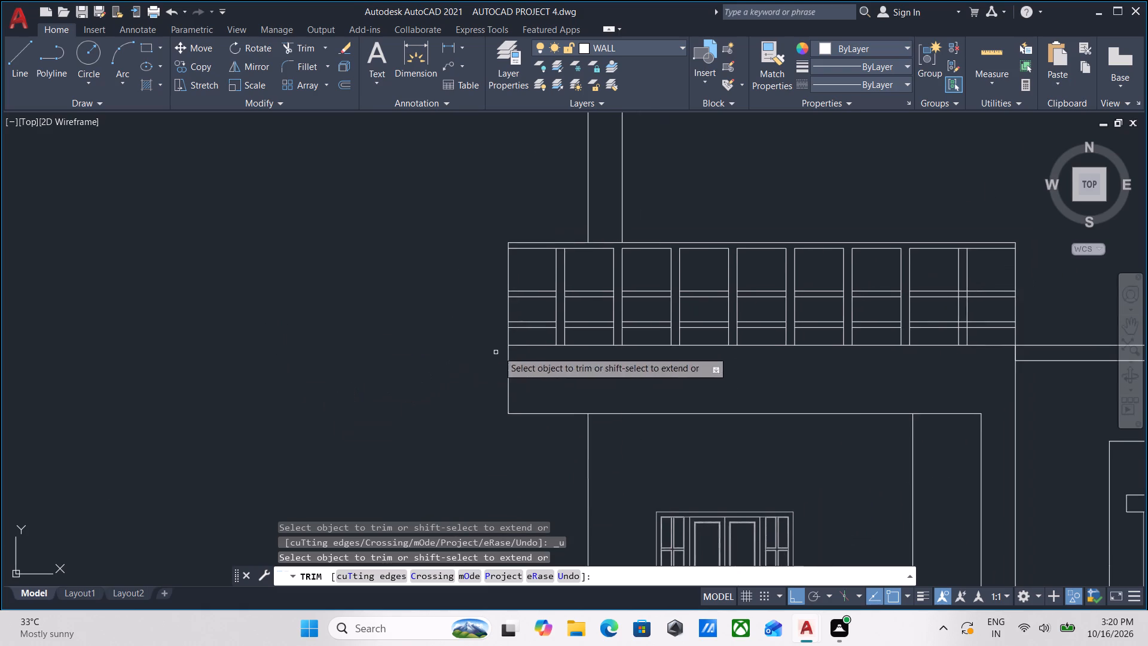
{"action": "scroll", "coordinate": [541, 333], "scroll_direction": "up", "scroll_amount": 4}
{"action": "left_click", "coordinate": [566, 303]}
{"action": "left_click", "coordinate": [665, 304]}
{"action": "scroll", "coordinate": [665, 304], "scroll_direction": "down", "scroll_amount": 3}
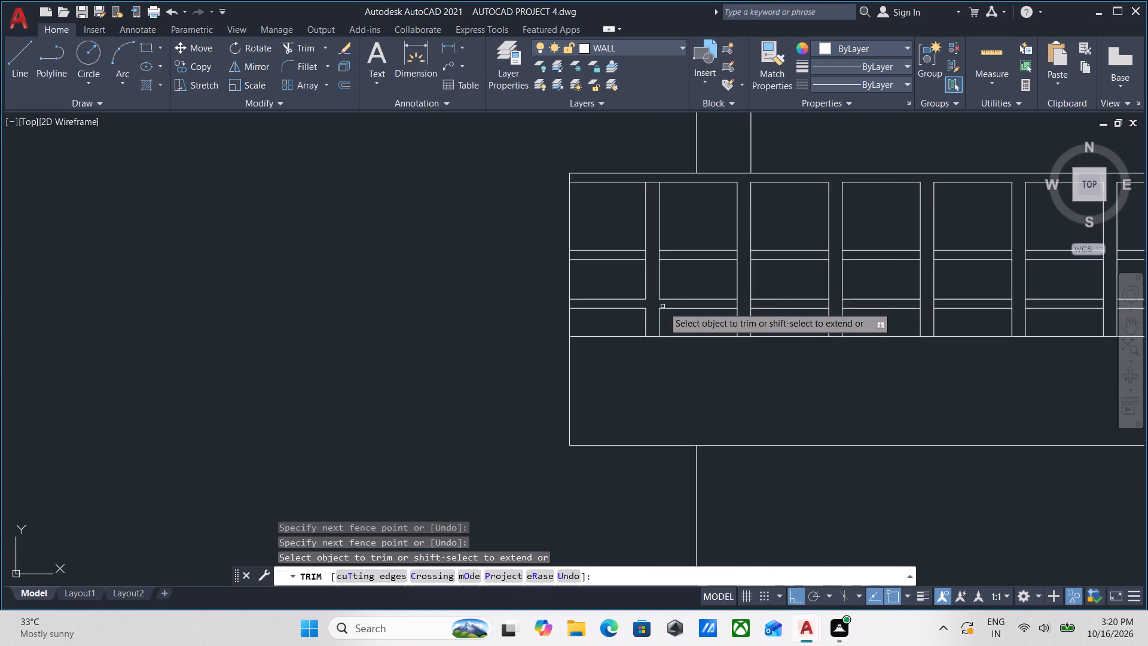
{"action": "middle_click_drag", "start_coordinate": [683, 275], "coordinate": [654, 330]}
{"action": "scroll", "coordinate": [579, 305], "scroll_direction": "up", "scroll_amount": 3}
{"action": "left_click", "coordinate": [669, 307]}
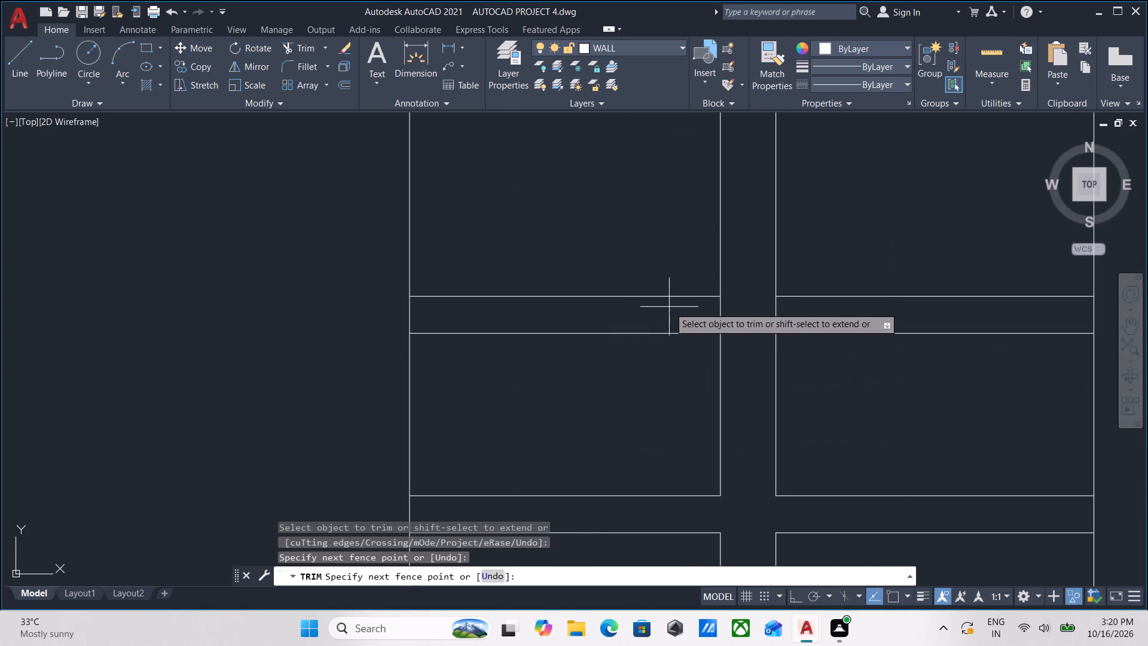
{"action": "left_click", "coordinate": [801, 309]}
Trim both edges of the second post where they cross the lower rail and the middle rail.
{"action": "scroll", "coordinate": [801, 309], "scroll_direction": "down", "scroll_amount": 4}
{"action": "middle_click_drag", "start_coordinate": [821, 331], "coordinate": [709, 303]}
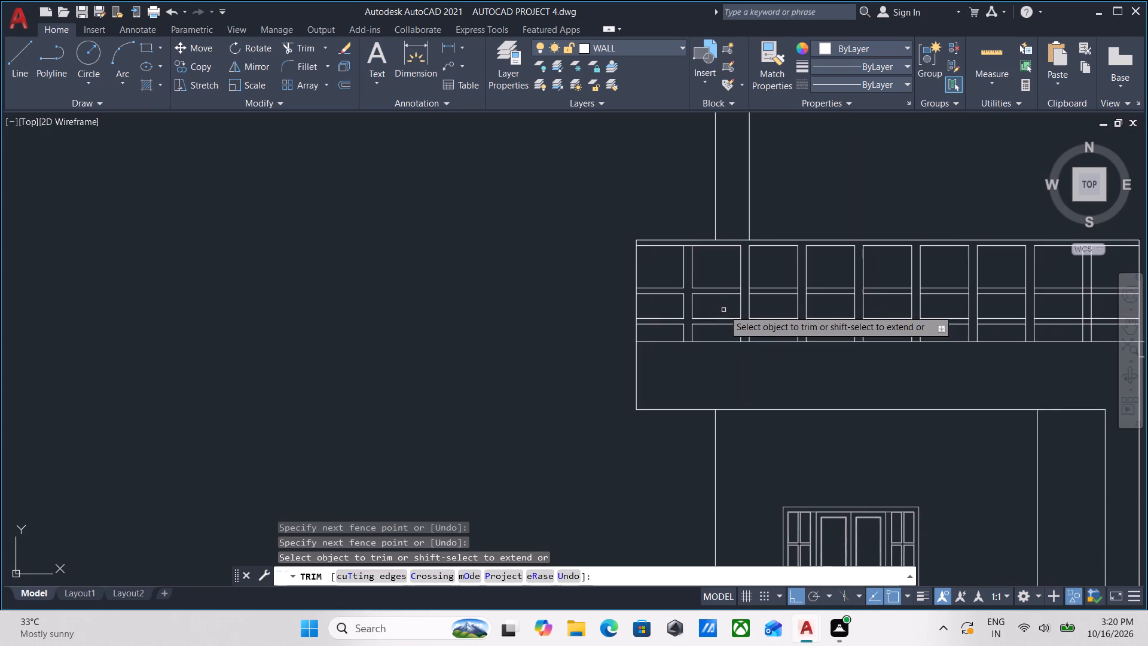
{"action": "scroll", "coordinate": [730, 322], "scroll_direction": "up", "scroll_amount": 3}
{"action": "left_click", "coordinate": [760, 315]}
{"action": "left_click", "coordinate": [819, 313]}
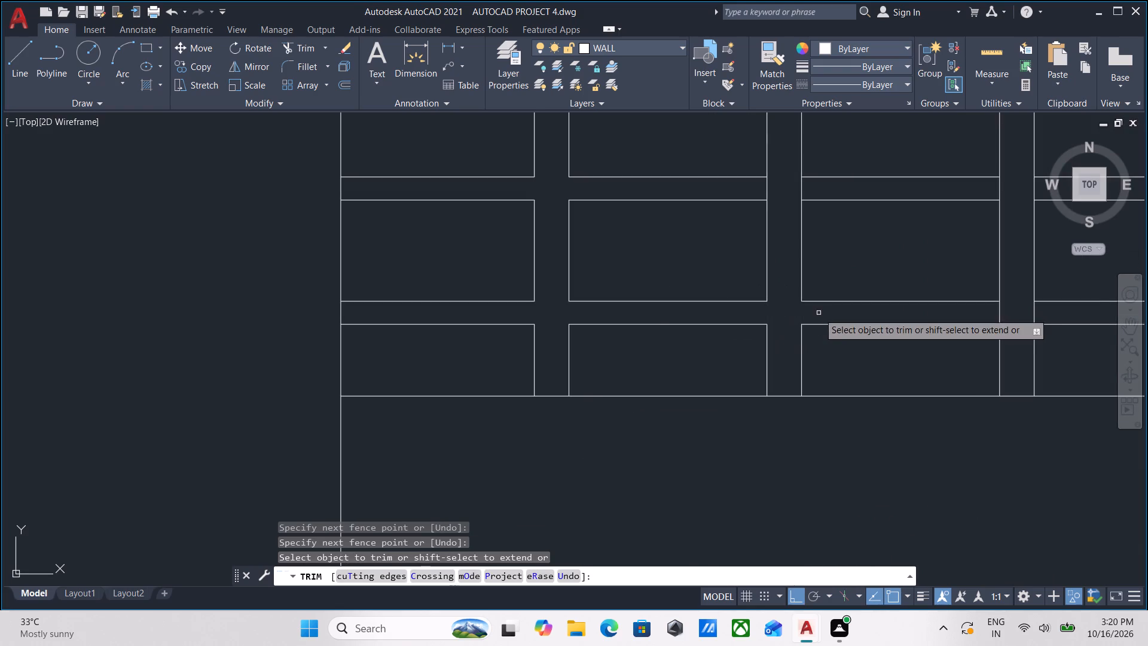
{"action": "scroll", "coordinate": [819, 313], "scroll_direction": "down", "scroll_amount": 2}
{"action": "middle_click_drag", "start_coordinate": [826, 294], "coordinate": [752, 342]}
{"action": "scroll", "coordinate": [710, 305], "scroll_direction": "up", "scroll_amount": 3}
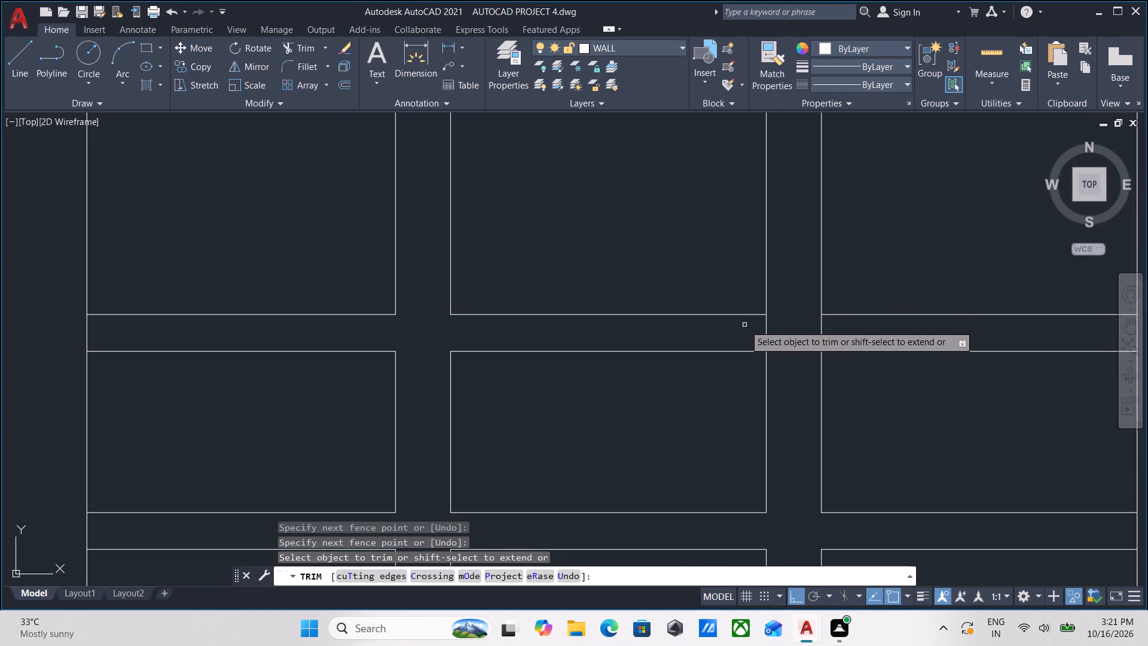
{"action": "left_click", "coordinate": [746, 325]}
{"action": "left_click", "coordinate": [840, 322]}
Trim both edges of the third post where they cross the lower rail and the middle rail.
{"action": "scroll", "coordinate": [840, 322], "scroll_direction": "down", "scroll_amount": 3}
{"action": "middle_click_drag", "start_coordinate": [862, 340], "coordinate": [699, 349]}
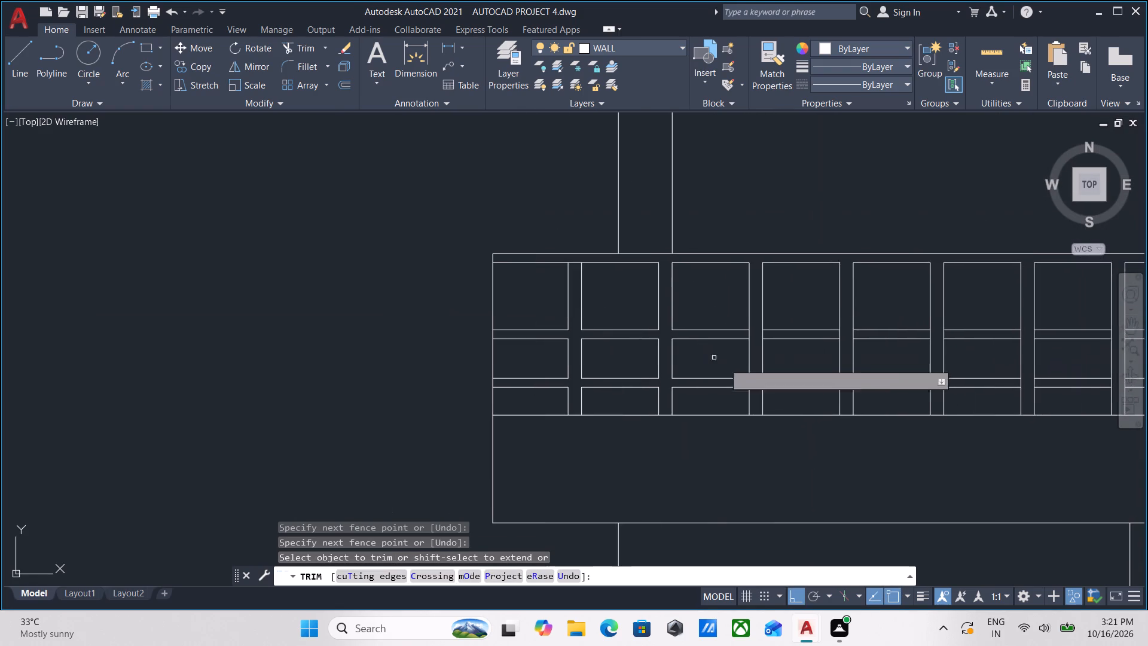
{"action": "scroll", "coordinate": [744, 382], "scroll_direction": "up", "scroll_amount": 3}
{"action": "left_click", "coordinate": [746, 381]}
{"action": "left_click", "coordinate": [839, 384]}
{"action": "scroll", "coordinate": [723, 339], "scroll_direction": "down", "scroll_amount": 2}
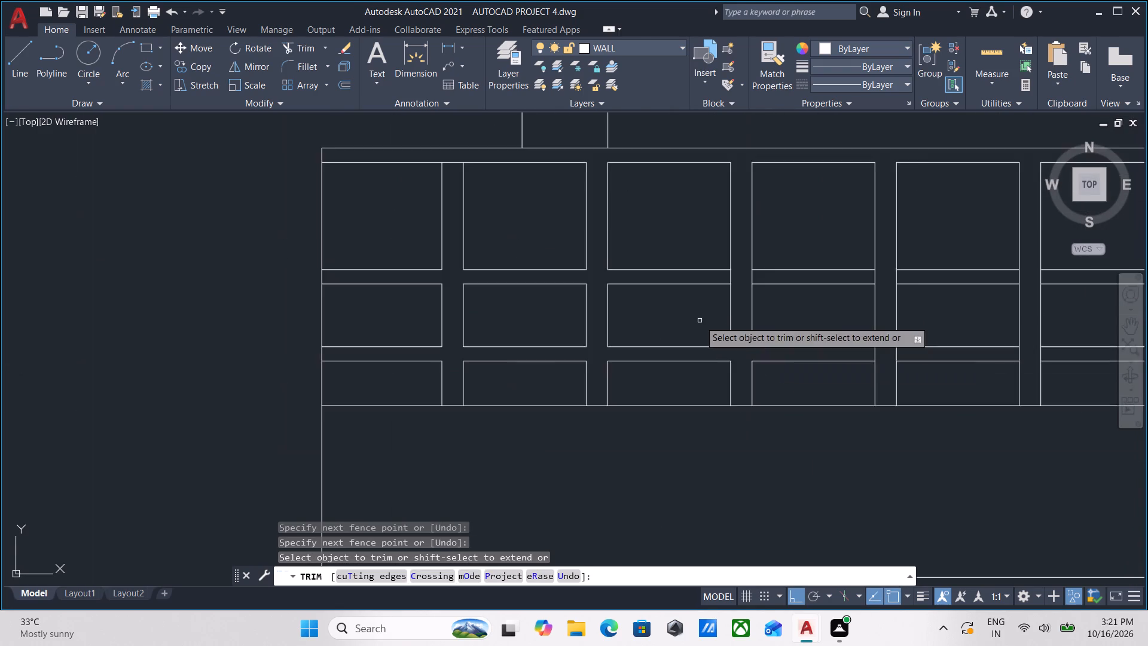
{"action": "middle_click_drag", "start_coordinate": [700, 321], "coordinate": [689, 373]}
{"action": "left_click", "coordinate": [711, 328]}
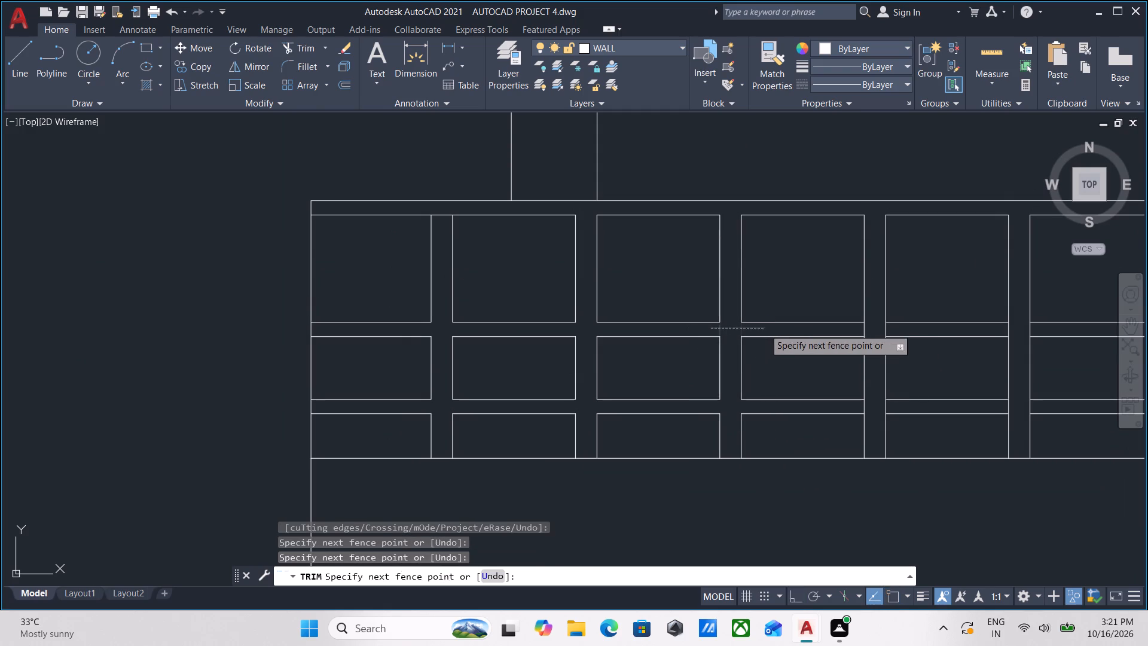
{"action": "left_click", "coordinate": [764, 328]}
Trim both edges of the fourth post where they cross the lower rail and the middle rail.
{"action": "scroll", "coordinate": [764, 328], "scroll_direction": "down", "scroll_amount": 2}
{"action": "middle_click_drag", "start_coordinate": [751, 341], "coordinate": [674, 339]}
{"action": "scroll", "coordinate": [732, 358], "scroll_direction": "up", "scroll_amount": 3}
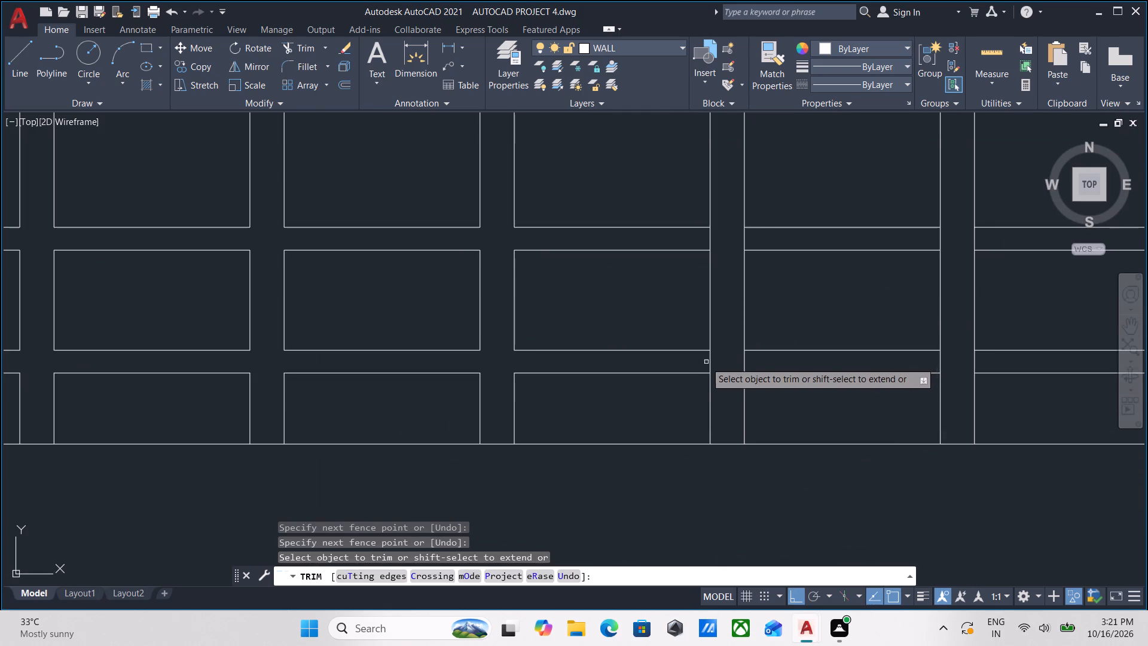
{"action": "left_click", "coordinate": [697, 359]}
{"action": "left_click", "coordinate": [773, 363]}
{"action": "middle_click_drag", "start_coordinate": [595, 294], "coordinate": [581, 351]}
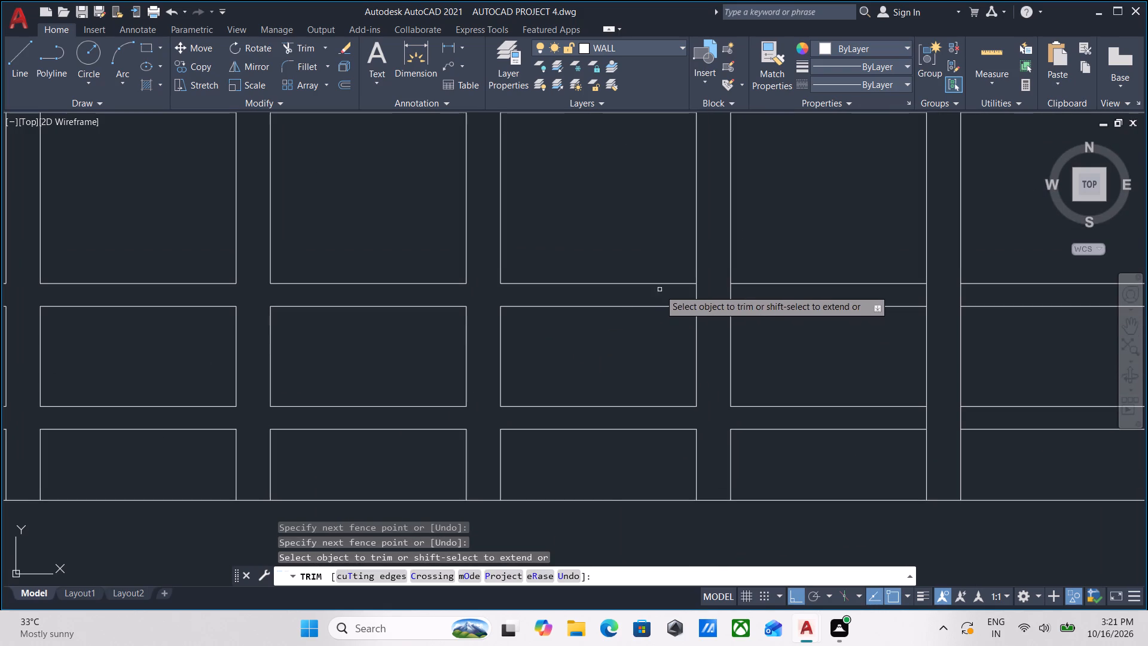
{"action": "left_click", "coordinate": [662, 288]}
{"action": "left_click", "coordinate": [737, 291]}
Trim both edges of the fifth post where they cross the lower rail and the middle rail.
{"action": "scroll", "coordinate": [740, 304], "scroll_direction": "down", "scroll_amount": 2}
{"action": "middle_click_drag", "start_coordinate": [756, 331], "coordinate": [624, 330]}
{"action": "scroll", "coordinate": [657, 352], "scroll_direction": "up", "scroll_amount": 3}
{"action": "left_click", "coordinate": [711, 349]}
{"action": "left_click", "coordinate": [845, 353]}
{"action": "scroll", "coordinate": [845, 353], "scroll_direction": "down", "scroll_amount": 2}
{"action": "middle_click_drag", "start_coordinate": [801, 315], "coordinate": [716, 352]}
{"action": "scroll", "coordinate": [733, 314], "scroll_direction": "up", "scroll_amount": 2}
{"action": "left_click", "coordinate": [714, 313]}
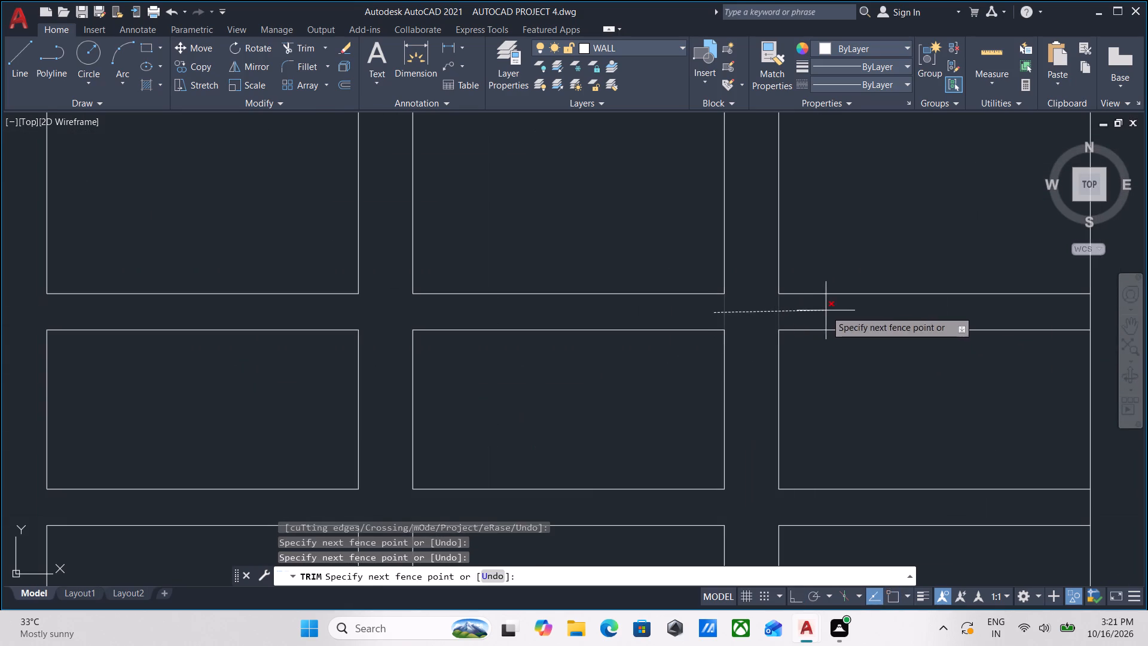
{"action": "left_click", "coordinate": [826, 310]}
Trim both edges of the sixth post where they cross the lower rail and the middle rail.
{"action": "scroll", "coordinate": [826, 310], "scroll_direction": "down", "scroll_amount": 3}
{"action": "middle_click_drag", "start_coordinate": [842, 338], "coordinate": [703, 351]}
{"action": "scroll", "coordinate": [709, 346], "scroll_direction": "down", "scroll_amount": 1}
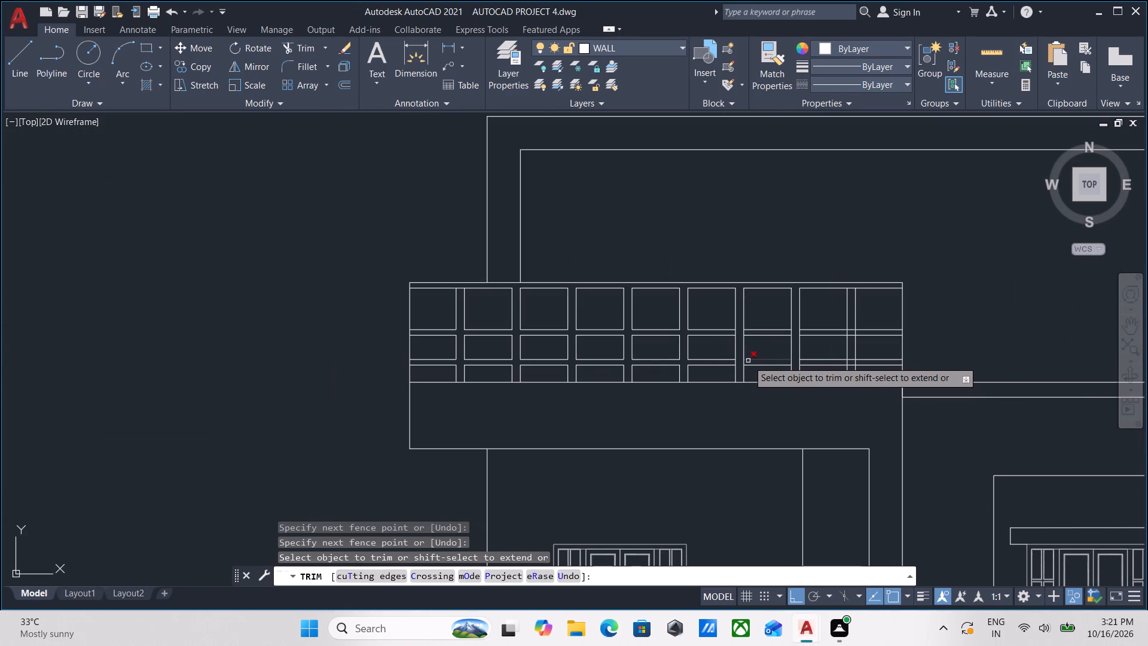
{"action": "scroll", "coordinate": [747, 361], "scroll_direction": "up", "scroll_amount": 2}
{"action": "left_click", "coordinate": [700, 362]}
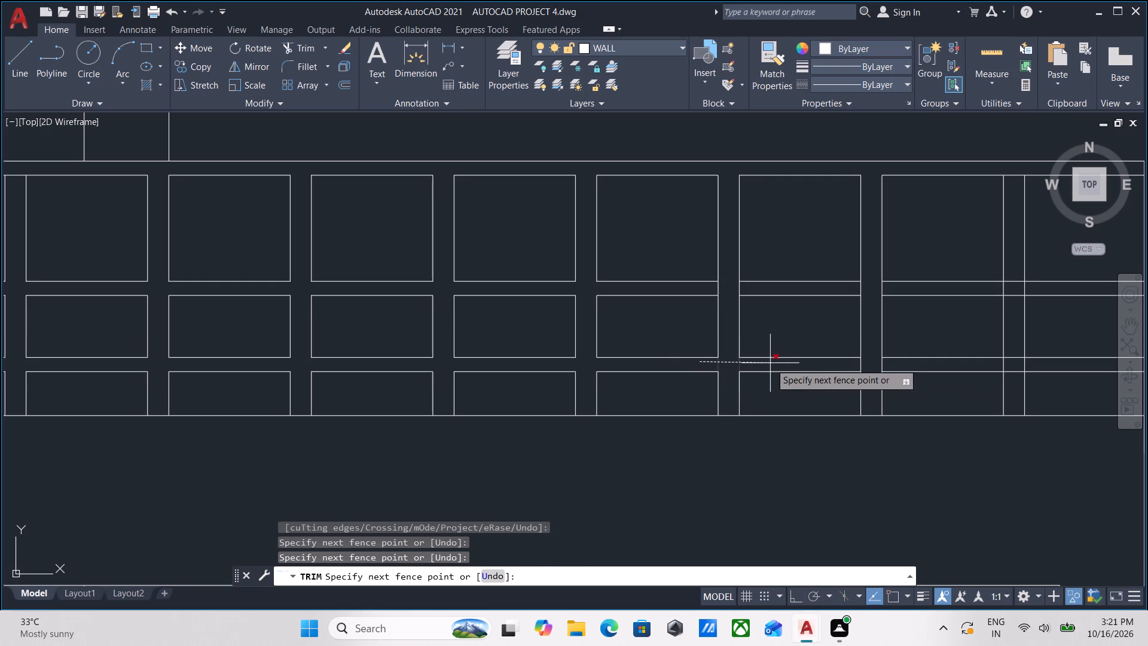
{"action": "left_click", "coordinate": [770, 363]}
{"action": "left_click", "coordinate": [711, 288]}
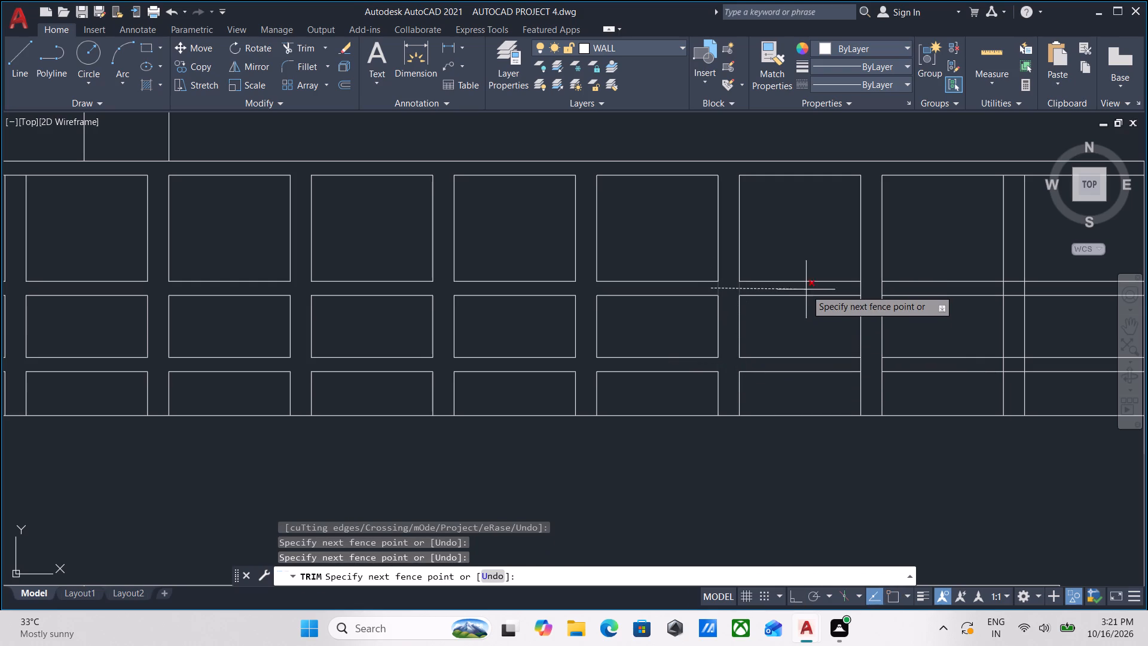
{"action": "left_click", "coordinate": [808, 282]}
Trim both edges of the seventh post where they cross the middle rail and the lower rail.
{"action": "scroll", "coordinate": [808, 282], "scroll_direction": "down", "scroll_amount": 1}
{"action": "middle_click_drag", "start_coordinate": [794, 287], "coordinate": [726, 299]}
{"action": "scroll", "coordinate": [785, 307], "scroll_direction": "up", "scroll_amount": 2}
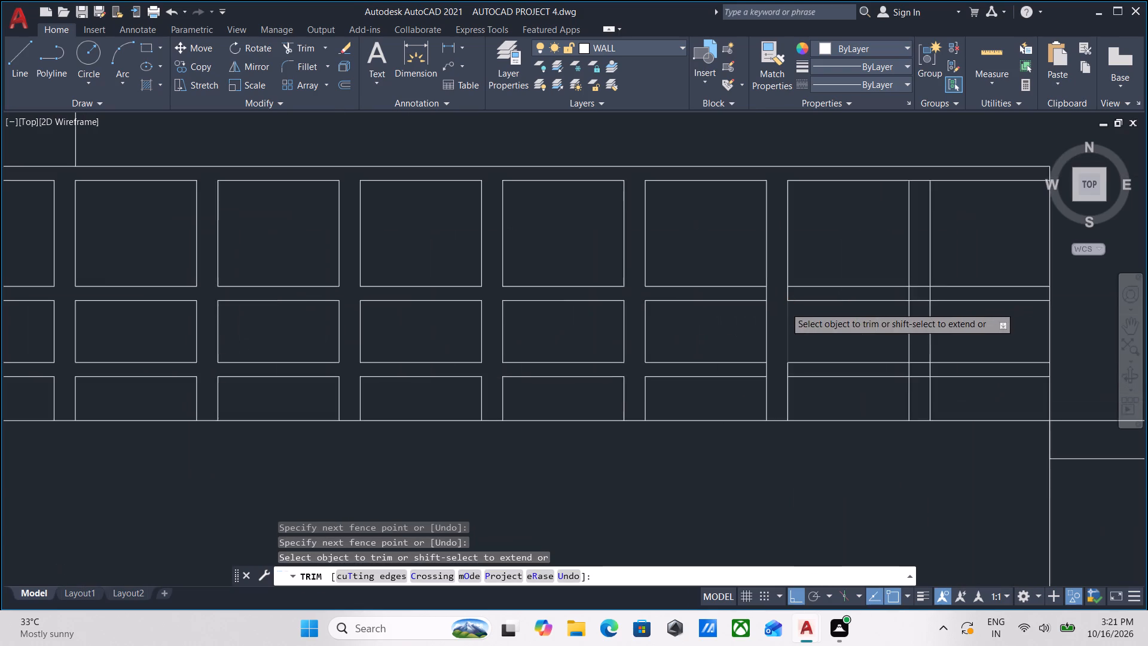
{"action": "left_click", "coordinate": [747, 287]}
{"action": "left_click", "coordinate": [839, 289]}
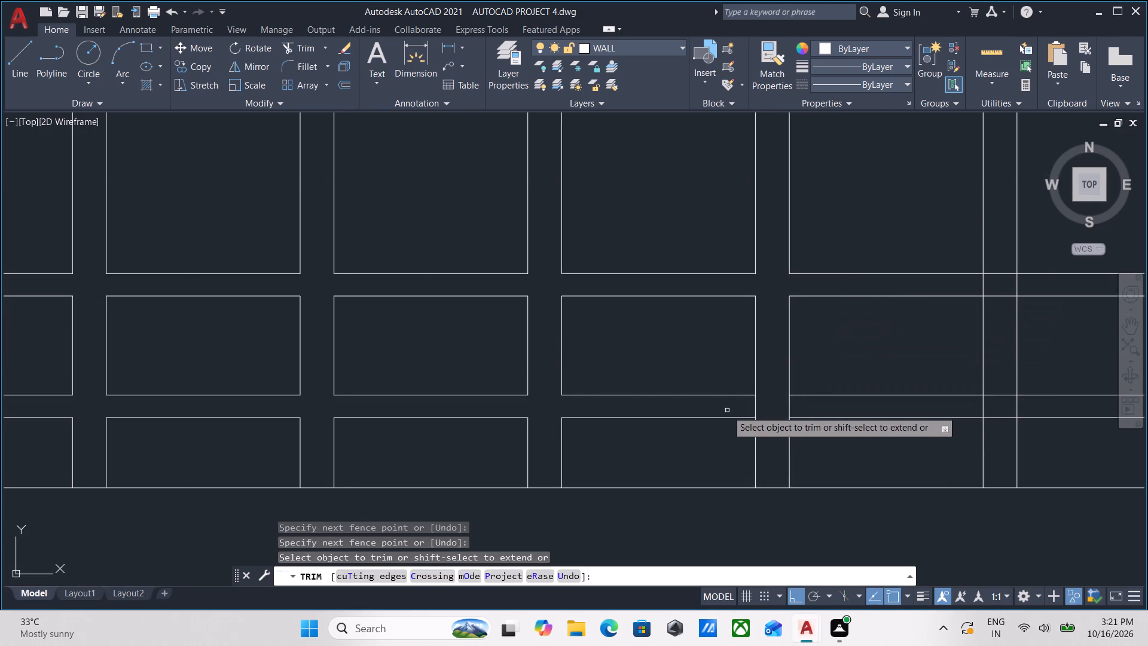
{"action": "left_click", "coordinate": [727, 410]}
{"action": "left_click", "coordinate": [849, 406]}
Trim the eighth post's intersections with the lower and middle rails, removing both post edges and rail lines there, and end the Trim command.
{"action": "scroll", "coordinate": [860, 406], "scroll_direction": "down", "scroll_amount": 1}
{"action": "middle_click_drag", "start_coordinate": [860, 406], "coordinate": [710, 405]}
{"action": "scroll", "coordinate": [768, 403], "scroll_direction": "up", "scroll_amount": 2}
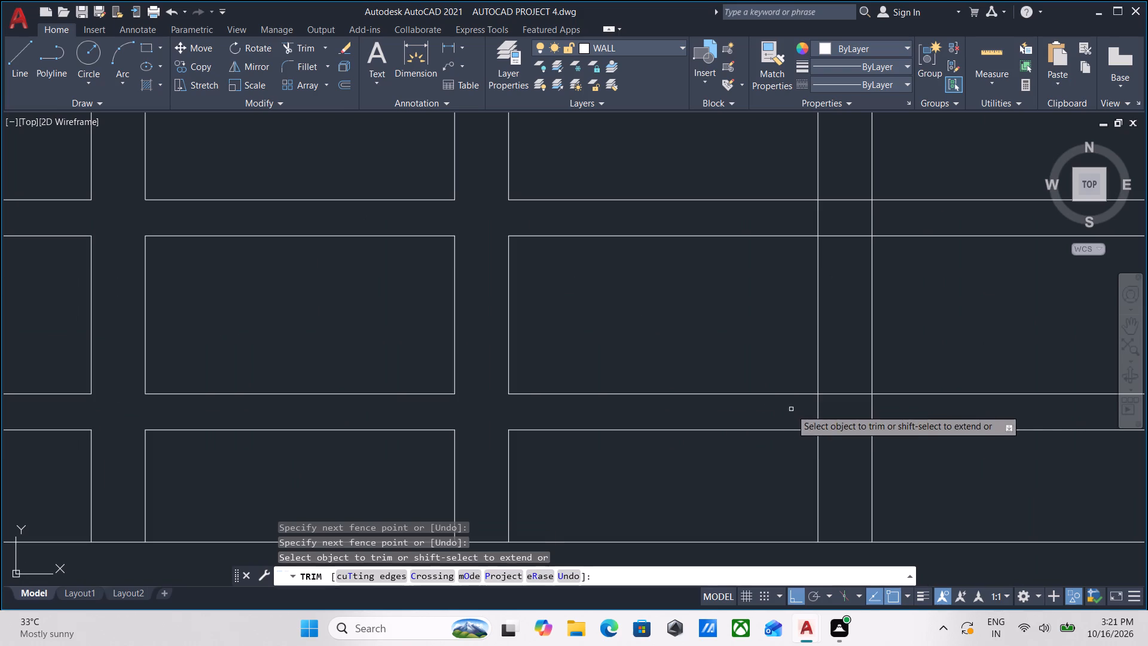
{"action": "left_click", "coordinate": [791, 409]}
{"action": "left_click", "coordinate": [915, 410]}
{"action": "scroll", "coordinate": [915, 410], "scroll_direction": "down", "scroll_amount": 2}
{"action": "left_click_drag", "start_coordinate": [886, 437], "coordinate": [888, 431]}
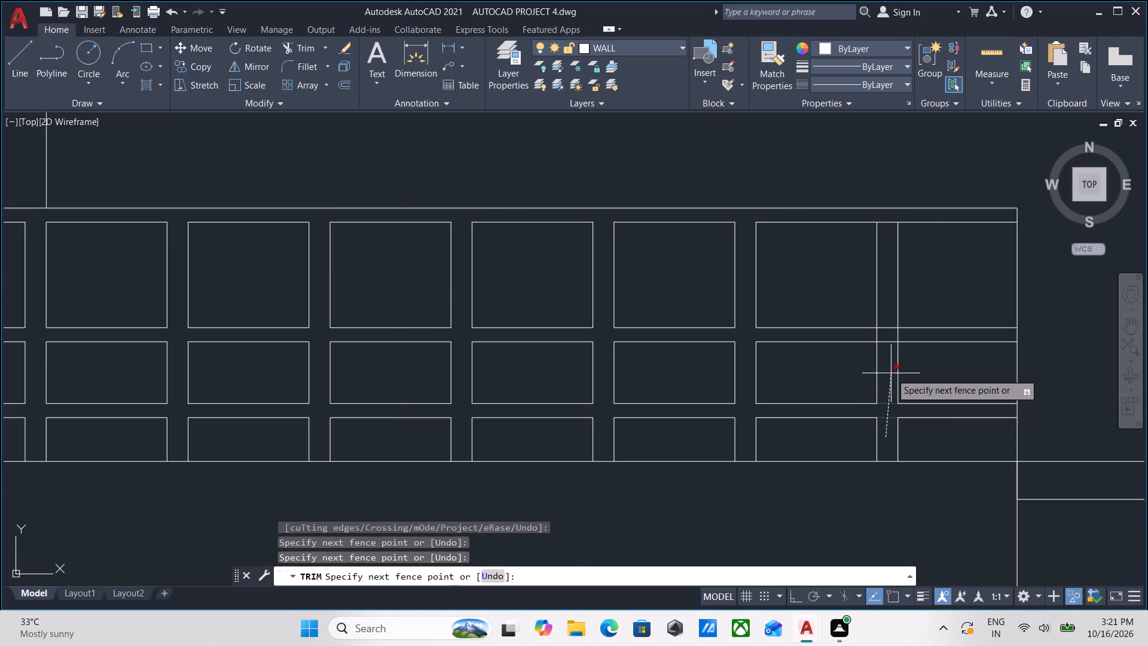
{"action": "left_click", "coordinate": [890, 372]}
{"action": "left_click", "coordinate": [868, 333]}
{"action": "left_click", "coordinate": [919, 333]}
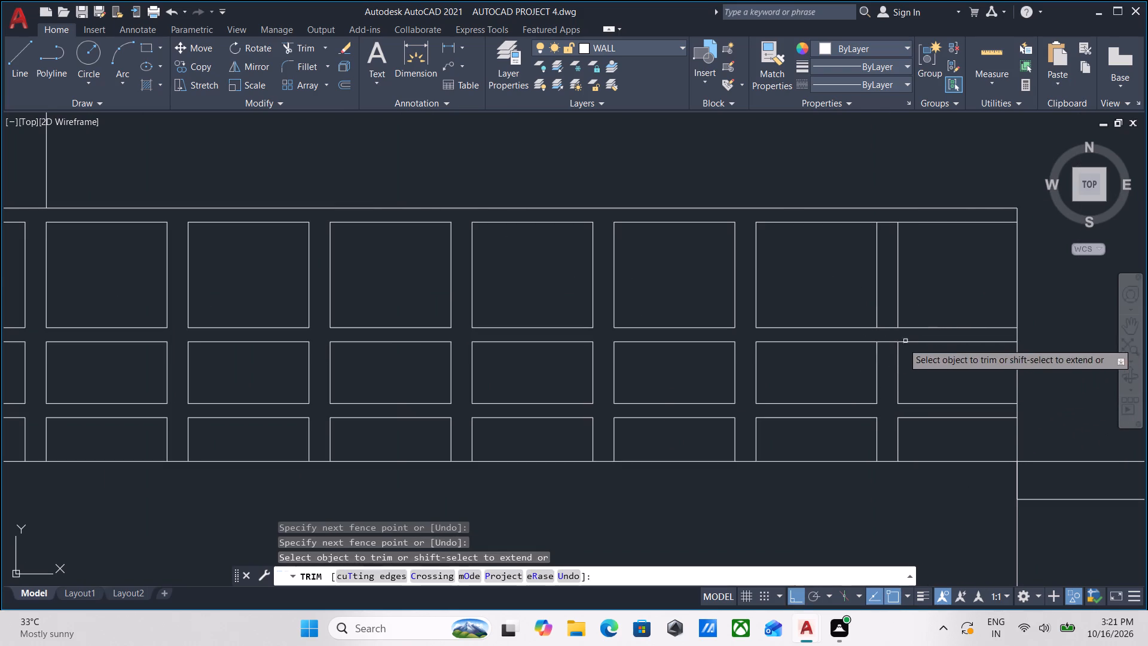
{"action": "left_click", "coordinate": [882, 355]}
{"action": "left_click", "coordinate": [884, 310]}
{"action": "scroll", "coordinate": [886, 312], "scroll_direction": "down", "scroll_amount": 3}
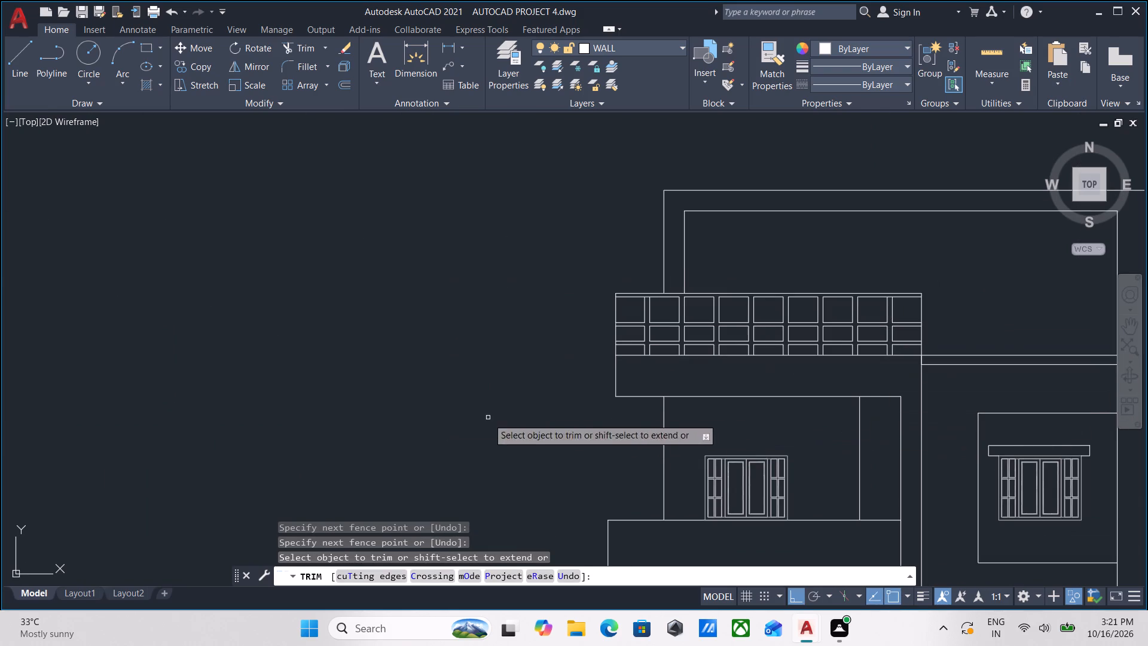
{"action": "middle_click_drag", "start_coordinate": [488, 403], "coordinate": [492, 349]}
{"action": "scroll", "coordinate": [491, 344], "scroll_direction": "down", "scroll_amount": 1}
{"action": "middle_click_drag", "start_coordinate": [491, 344], "coordinate": [512, 326]}
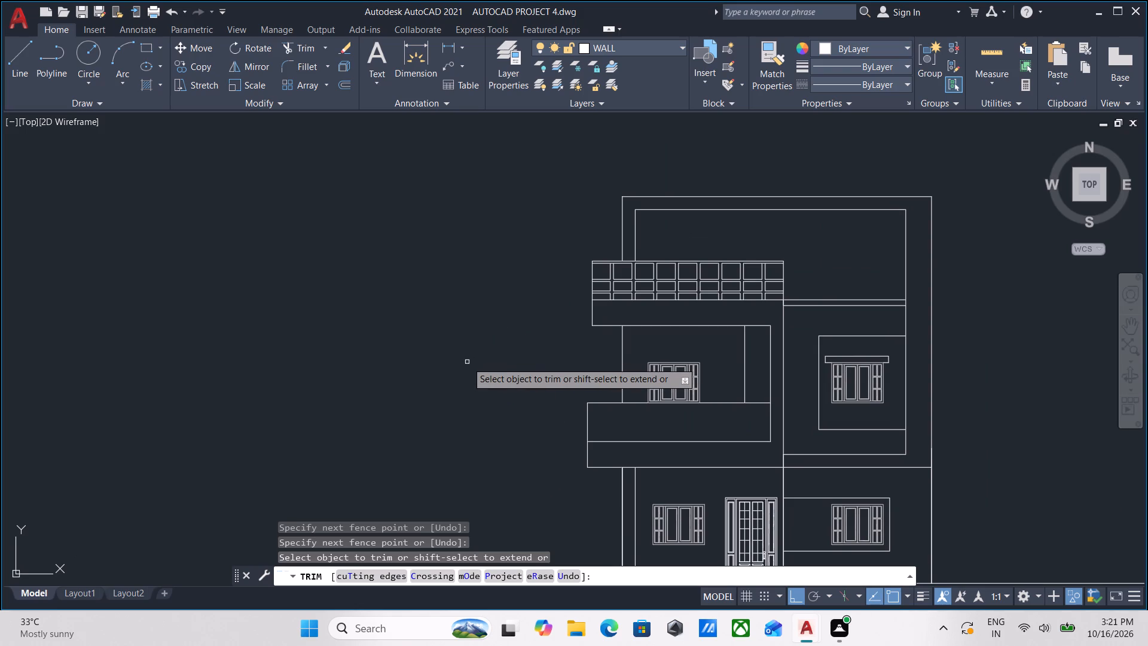
{"action": "middle_click_drag", "start_coordinate": [467, 362], "coordinate": [480, 411]}
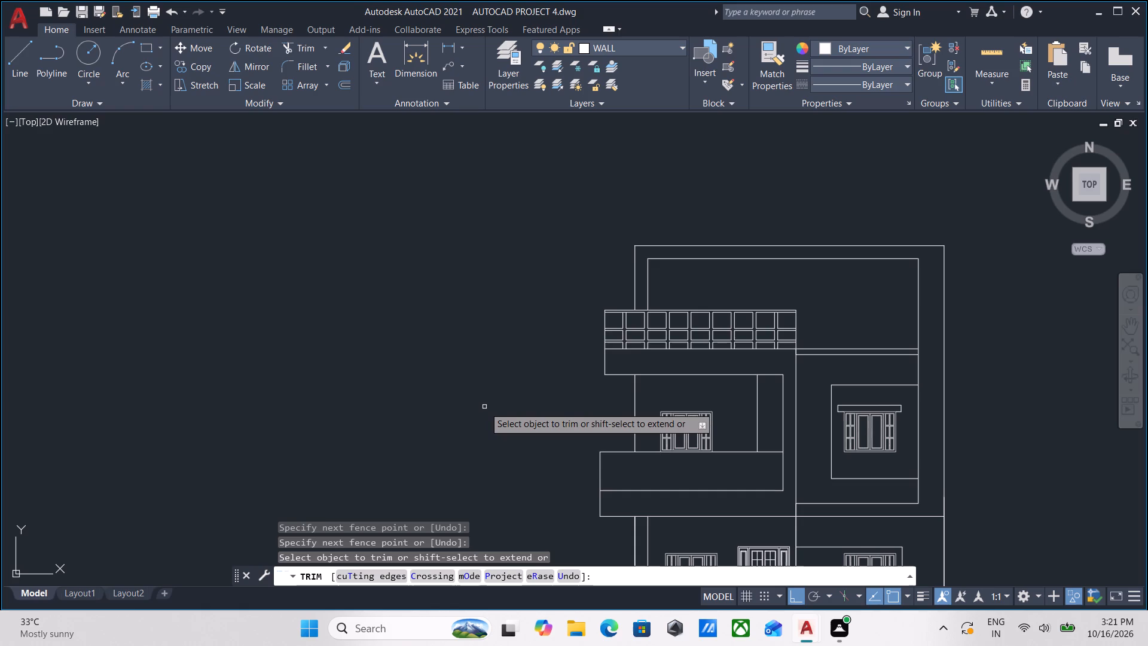
{"action": "key", "text": "Escape"}
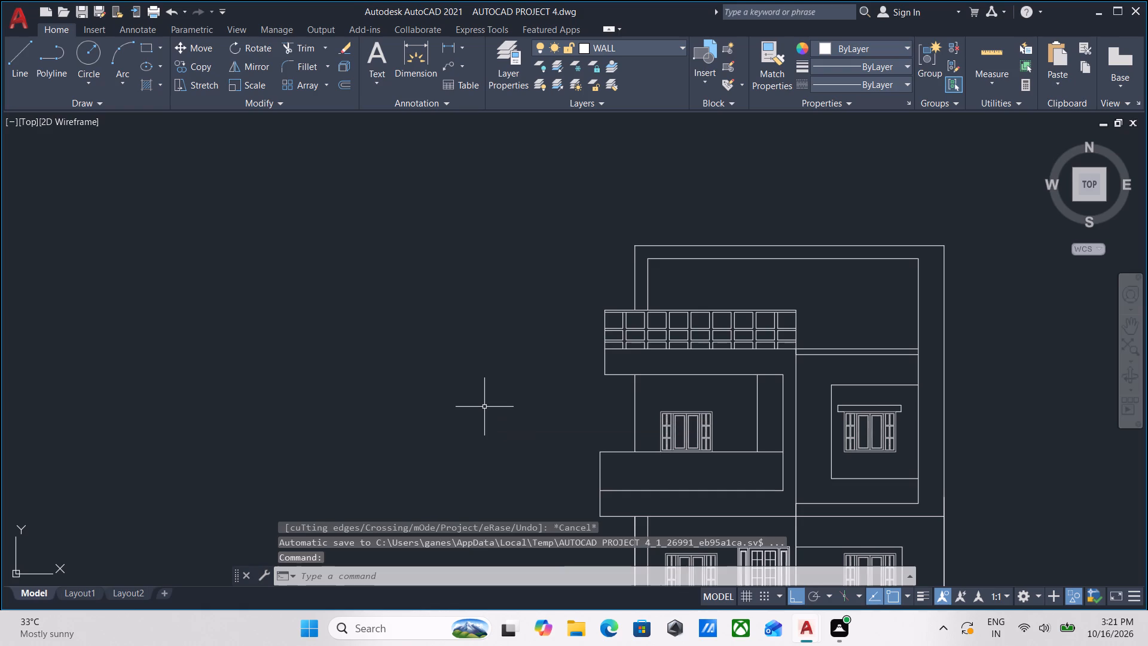
Examine the balcony railing within the whole house elevation.
{"action": "middle_click_drag", "start_coordinate": [484, 407], "coordinate": [563, 284]}
{"action": "scroll", "coordinate": [491, 400], "scroll_direction": "down", "scroll_amount": 1}
{"action": "middle_click_drag", "start_coordinate": [567, 273], "coordinate": [551, 348]}
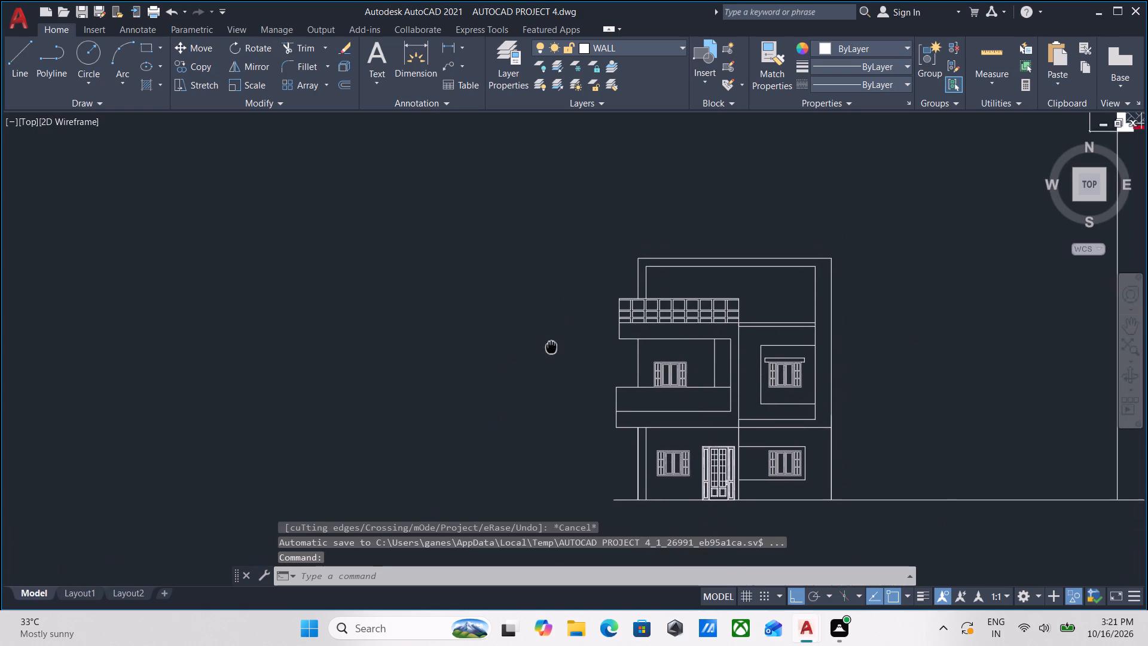
{"action": "middle_click_drag", "start_coordinate": [551, 348], "coordinate": [551, 349]}
{"action": "scroll", "coordinate": [743, 436], "scroll_direction": "up", "scroll_amount": 2}
{"action": "scroll", "coordinate": [737, 434], "scroll_direction": "down", "scroll_amount": 1}
{"action": "middle_click_drag", "start_coordinate": [737, 434], "coordinate": [736, 468]}
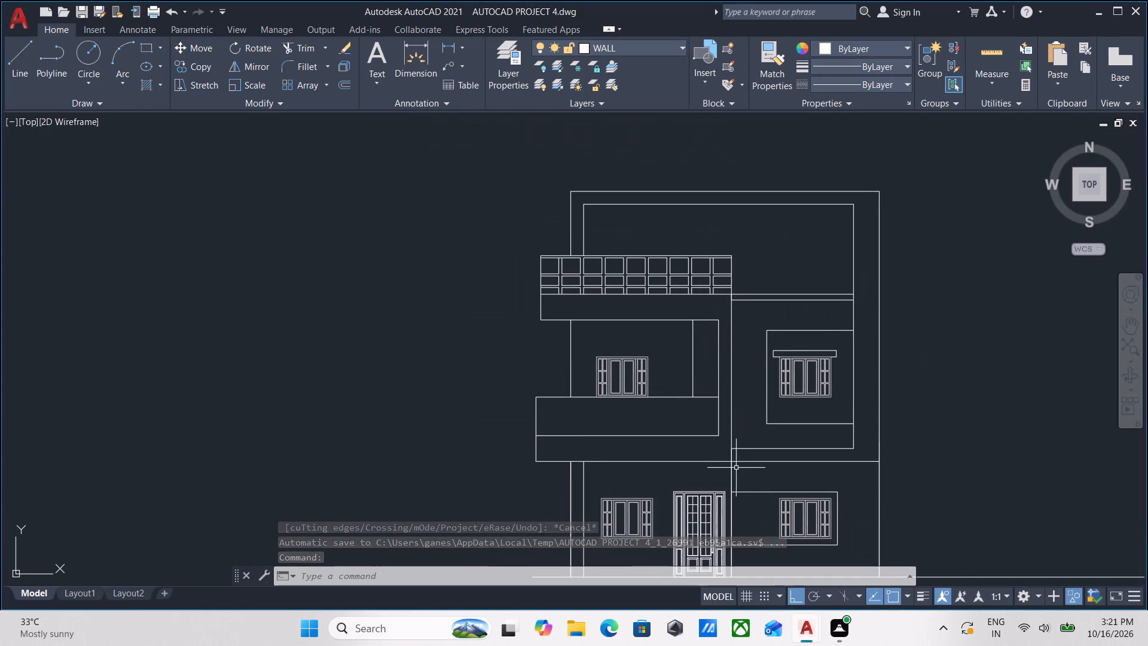
{"action": "middle_click_drag", "start_coordinate": [747, 373], "coordinate": [738, 429]}
{"action": "scroll", "coordinate": [735, 403], "scroll_direction": "down", "scroll_amount": 1}
{"action": "middle_click", "coordinate": [735, 403]}
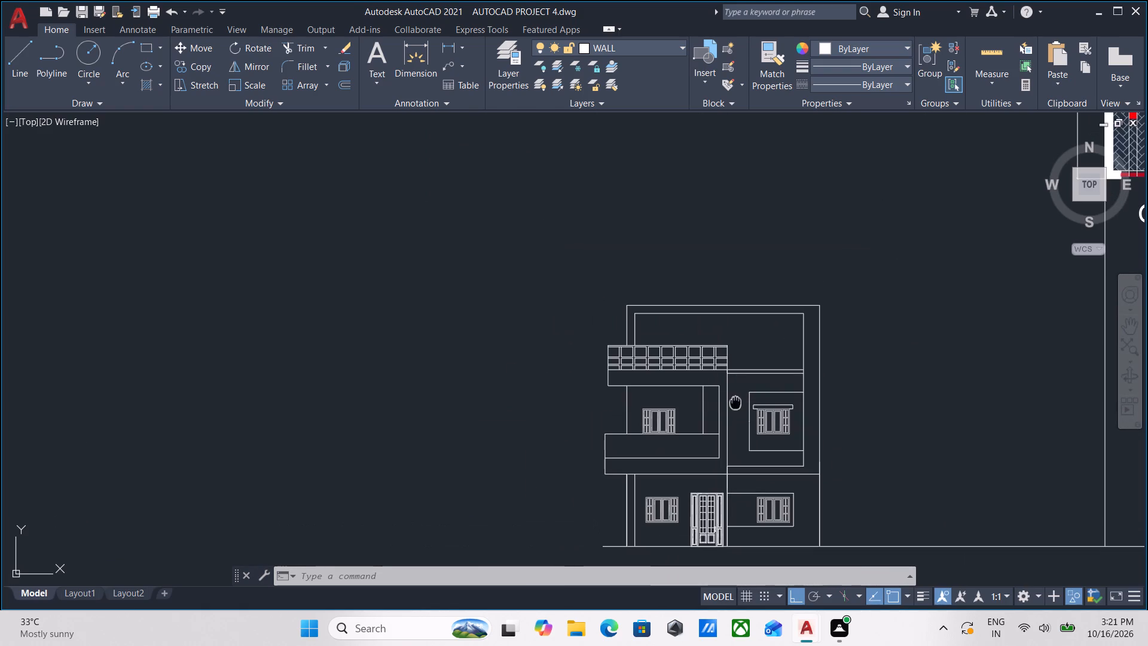
Start a hatch for the balcony railing and set its fill type to Solid.
{"action": "scroll", "coordinate": [643, 438], "scroll_direction": "up", "scroll_amount": 2}
{"action": "middle_click_drag", "start_coordinate": [558, 393], "coordinate": [558, 392]}
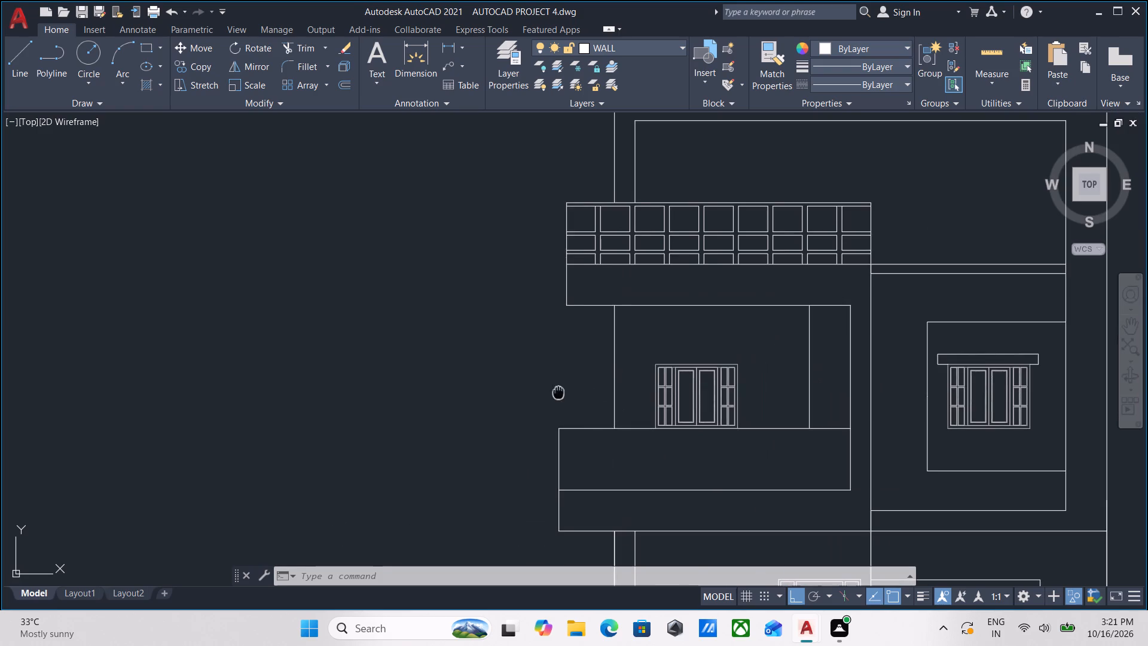
{"action": "middle_click_drag", "start_coordinate": [558, 392], "coordinate": [571, 367]}
{"action": "middle_click_drag", "start_coordinate": [490, 381], "coordinate": [549, 391]}
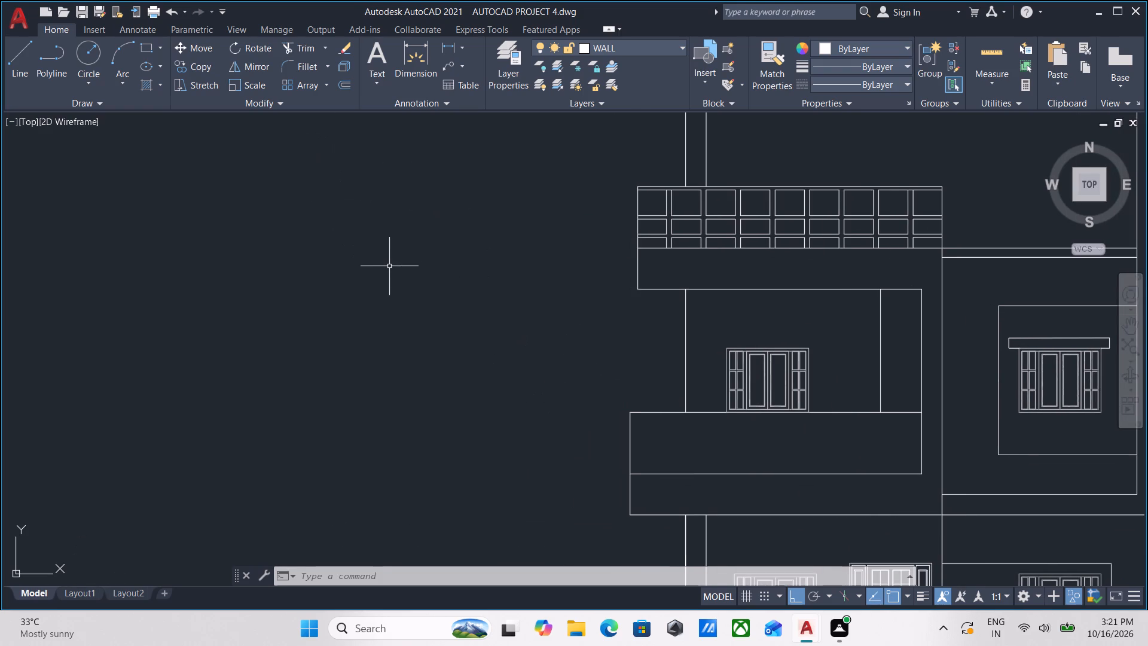
{"action": "key", "text": "h"}
{"action": "key", "text": "Return"}
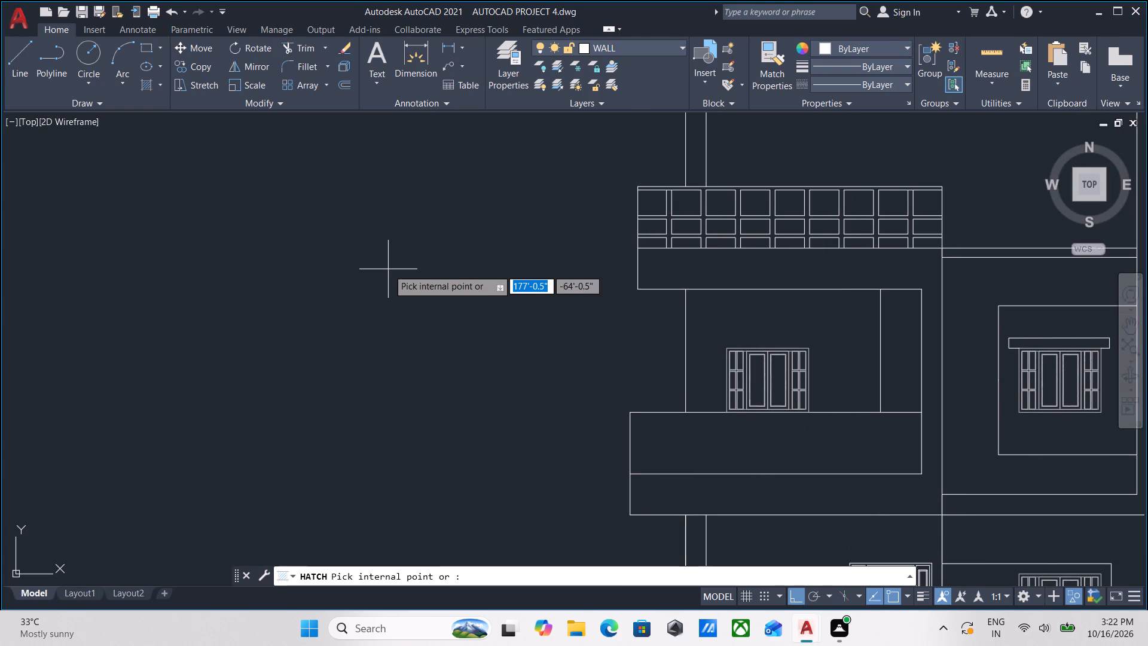
{"action": "scroll", "coordinate": [388, 269], "scroll_direction": "down", "scroll_amount": 1}
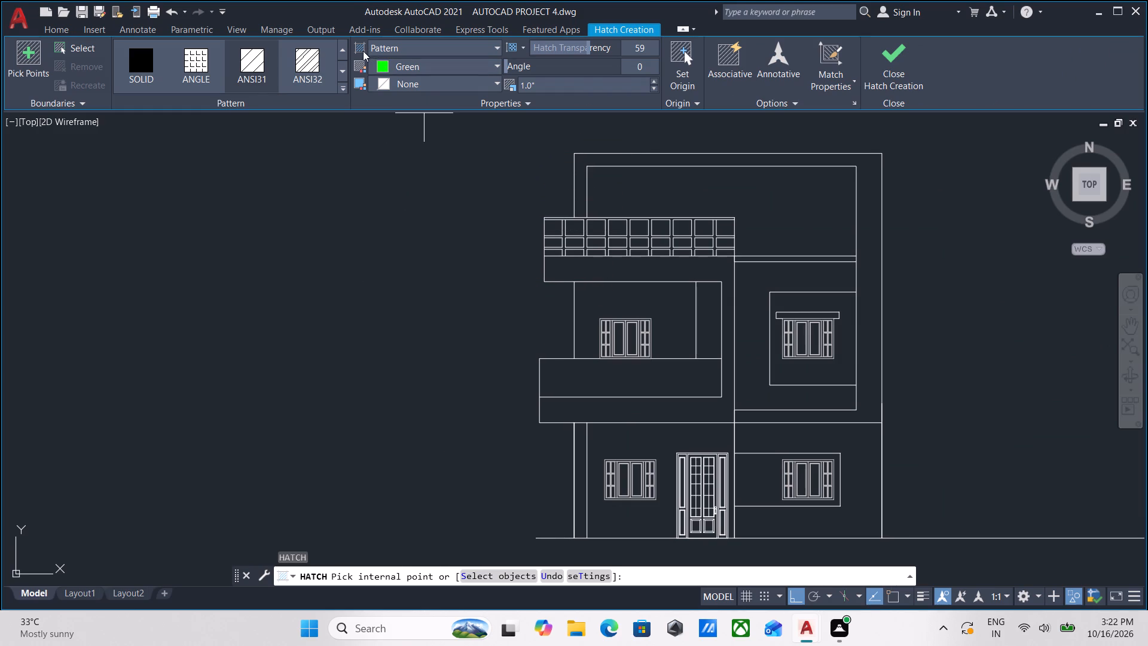
{"action": "left_click", "coordinate": [398, 47]}
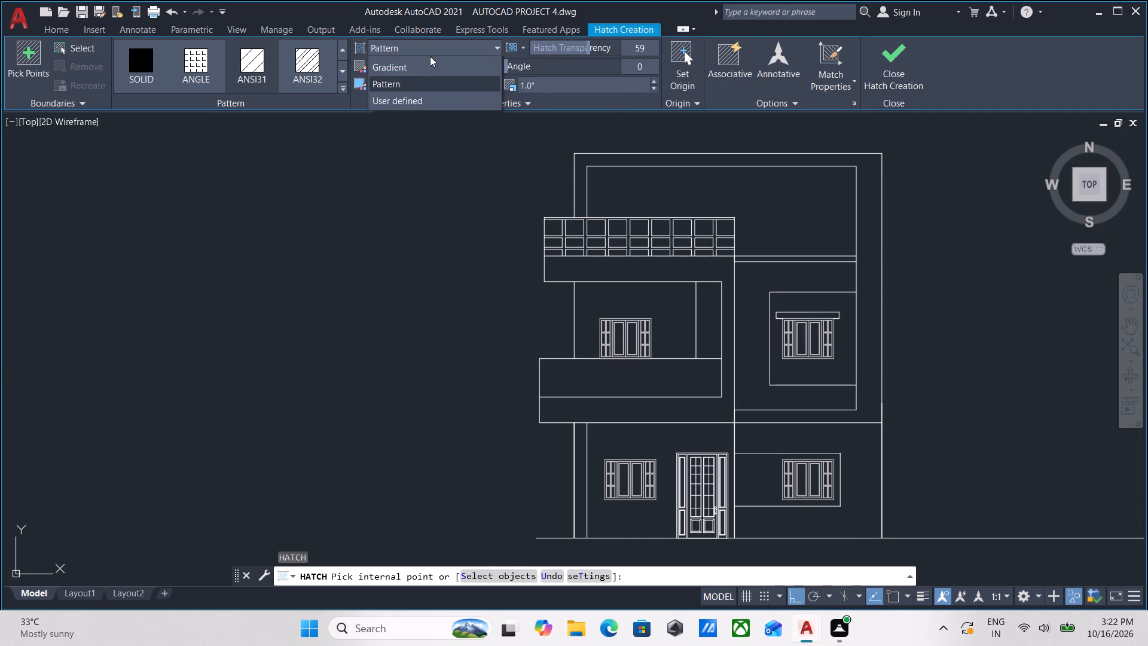
{"action": "left_click", "coordinate": [385, 67]}
Set the hatch colour to the true colour RGB 180,180,175.
{"action": "left_click", "coordinate": [387, 65]}
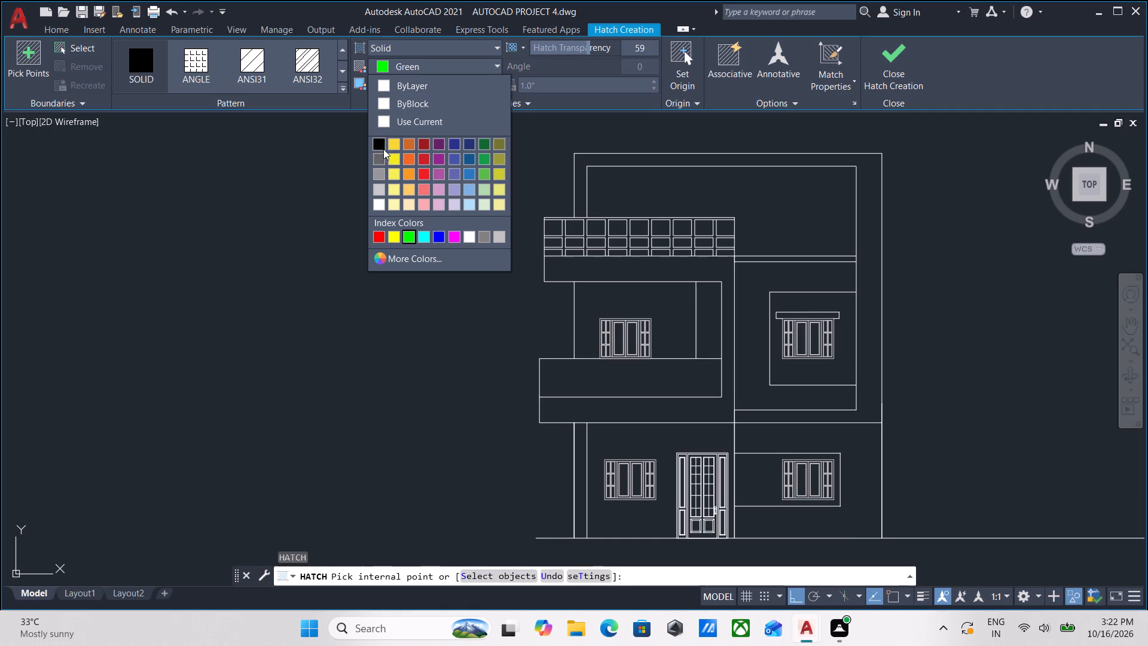
{"action": "left_click", "coordinate": [433, 257]}
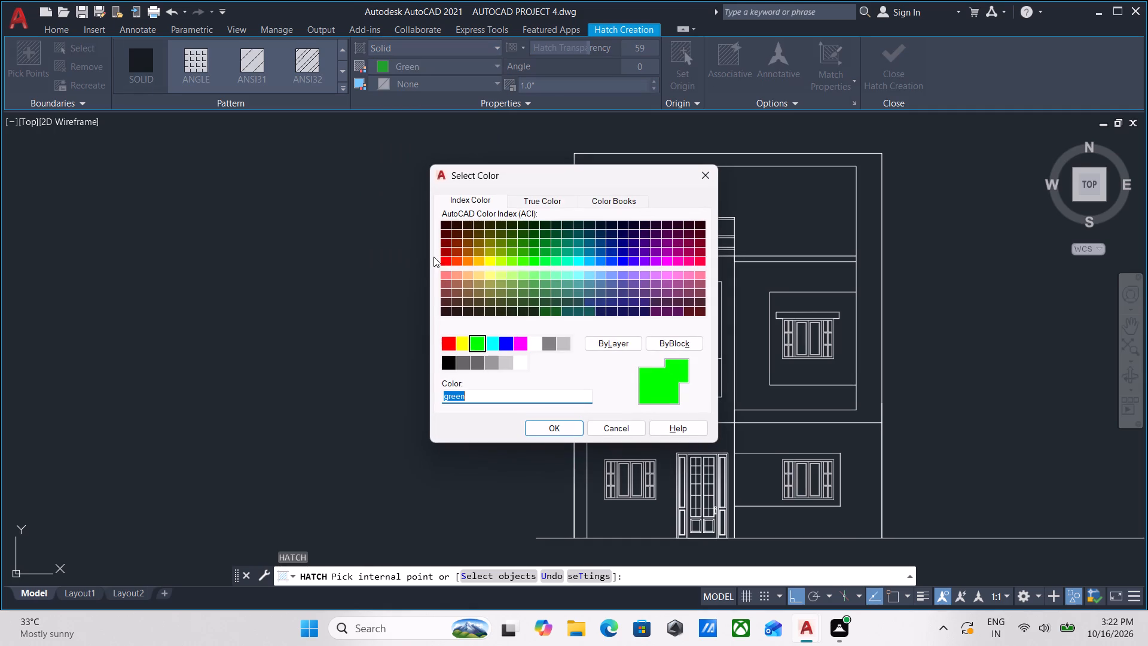
{"action": "left_click", "coordinate": [676, 343]}
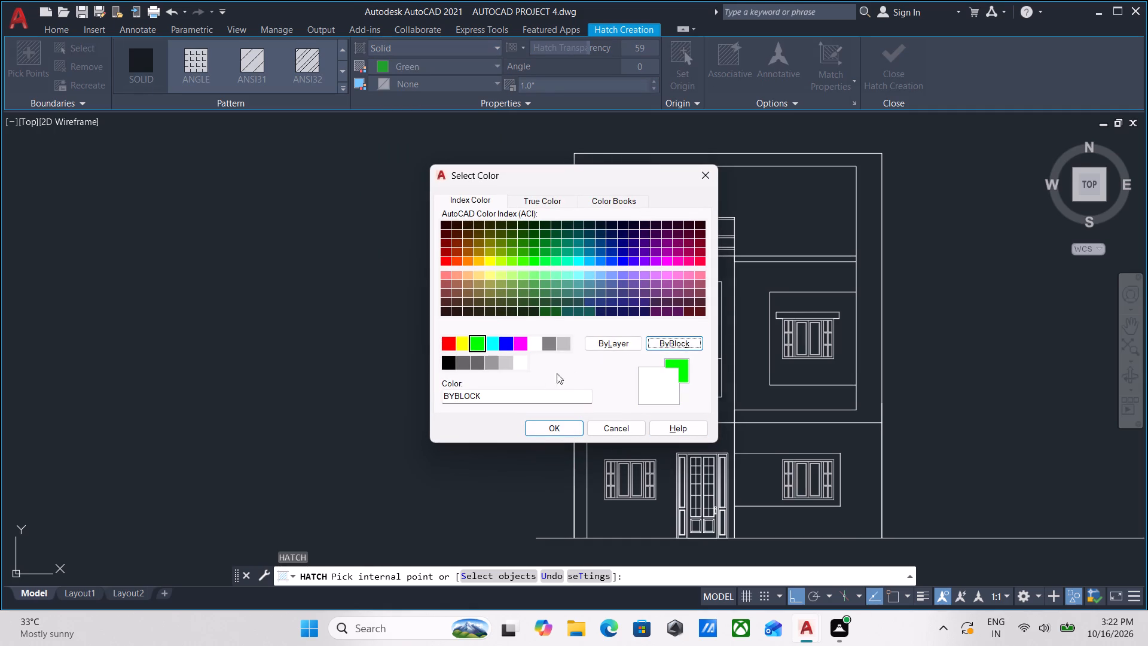
{"action": "left_click", "coordinate": [611, 343]}
{"action": "left_click", "coordinate": [668, 345]}
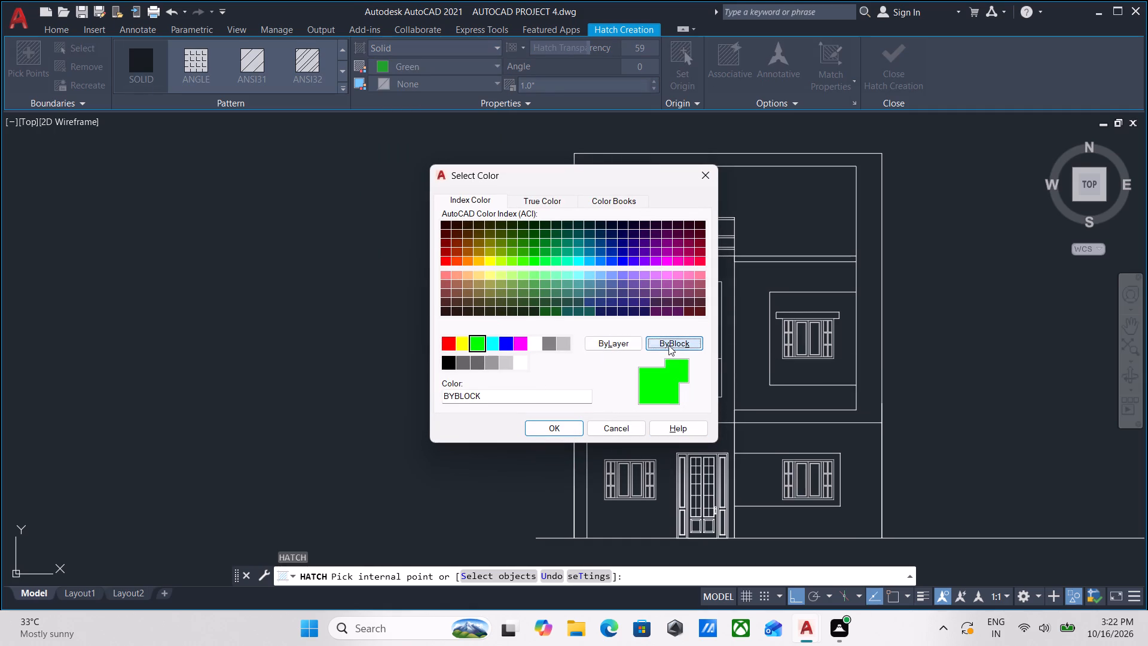
{"action": "left_click", "coordinate": [613, 347]}
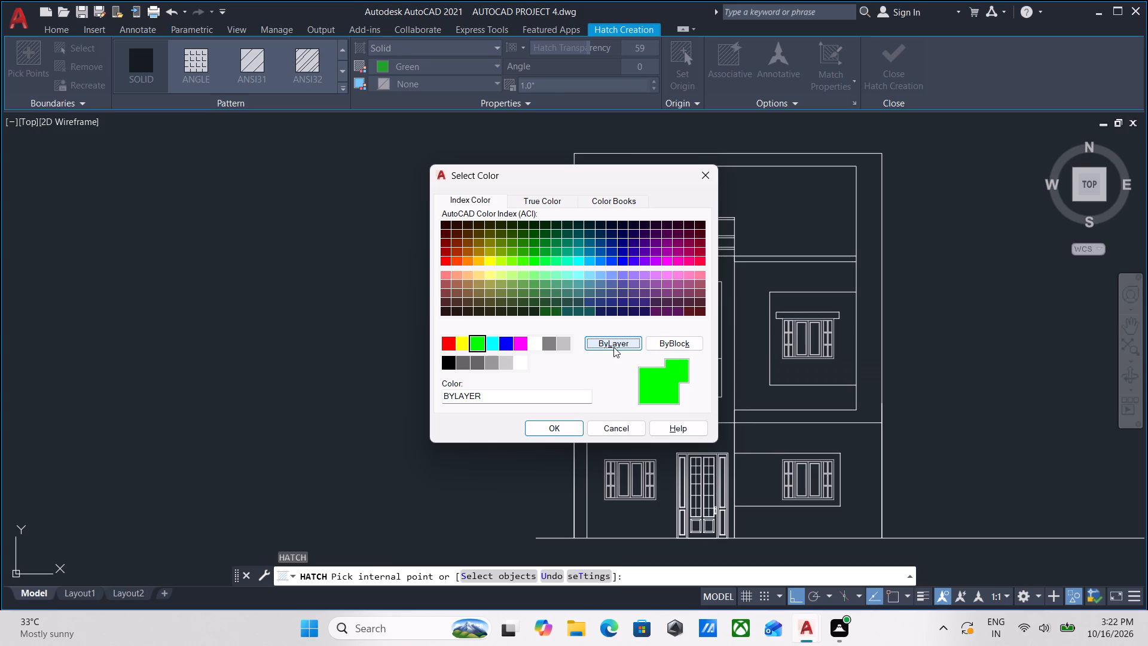
{"action": "left_click", "coordinate": [538, 202]}
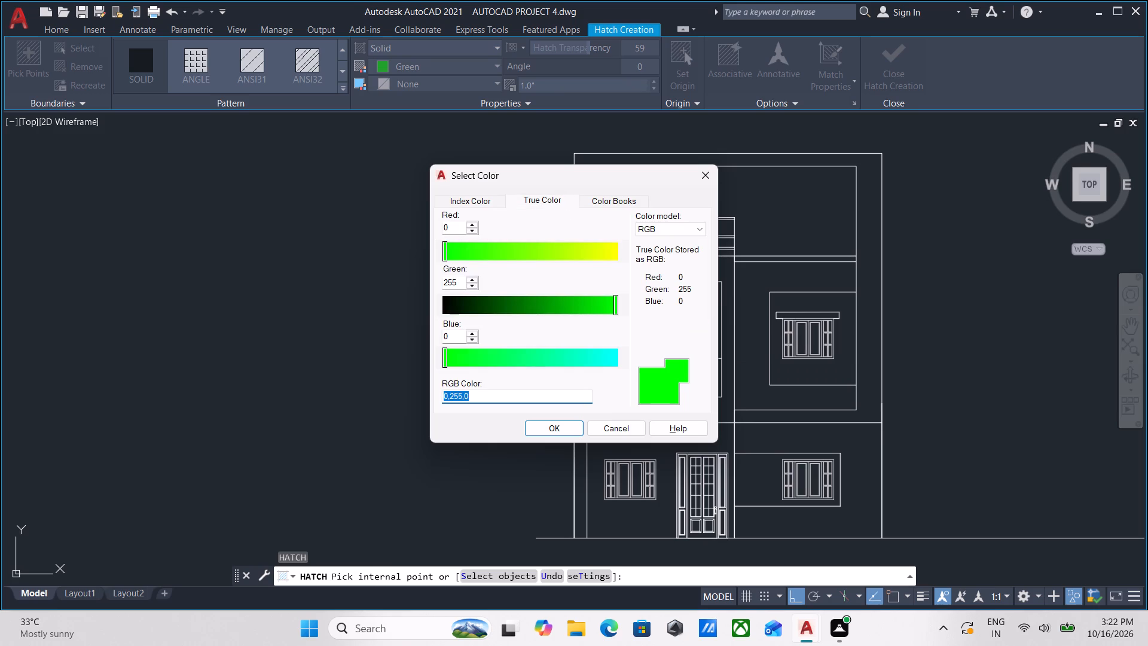
{"action": "left_click_drag", "start_coordinate": [452, 228], "coordinate": [330, 227]}
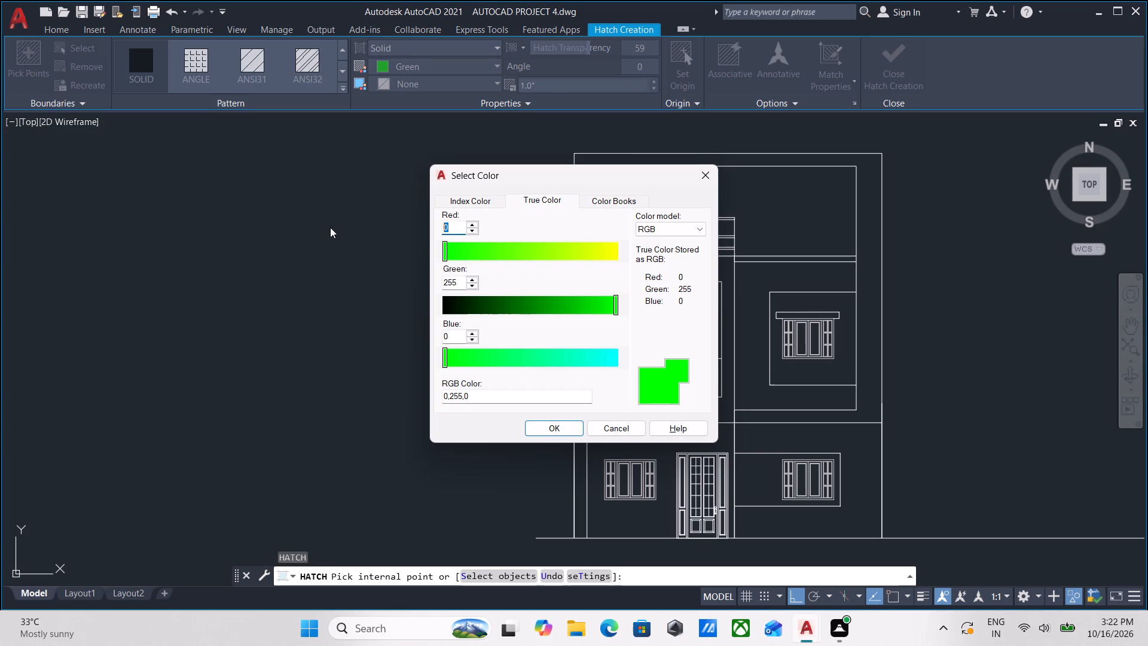
{"action": "key", "text": "1"}
{"action": "type", "text": "80"}
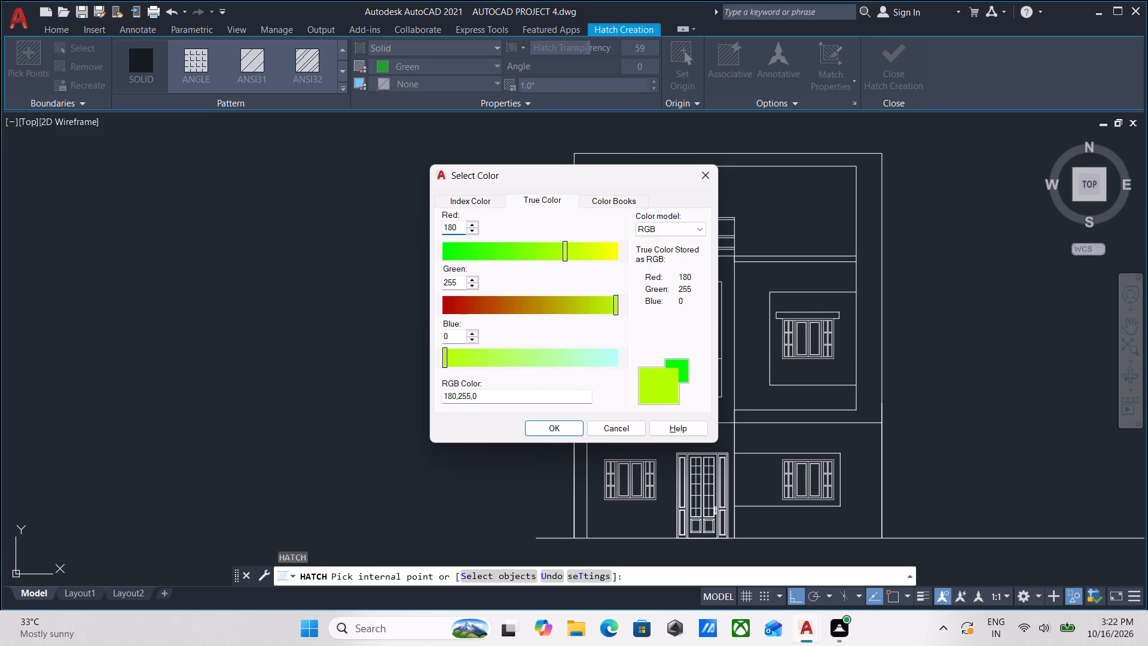
{"action": "left_click_drag", "start_coordinate": [459, 278], "coordinate": [411, 290]}
{"action": "key", "text": "1"}
{"action": "type", "text": "80"}
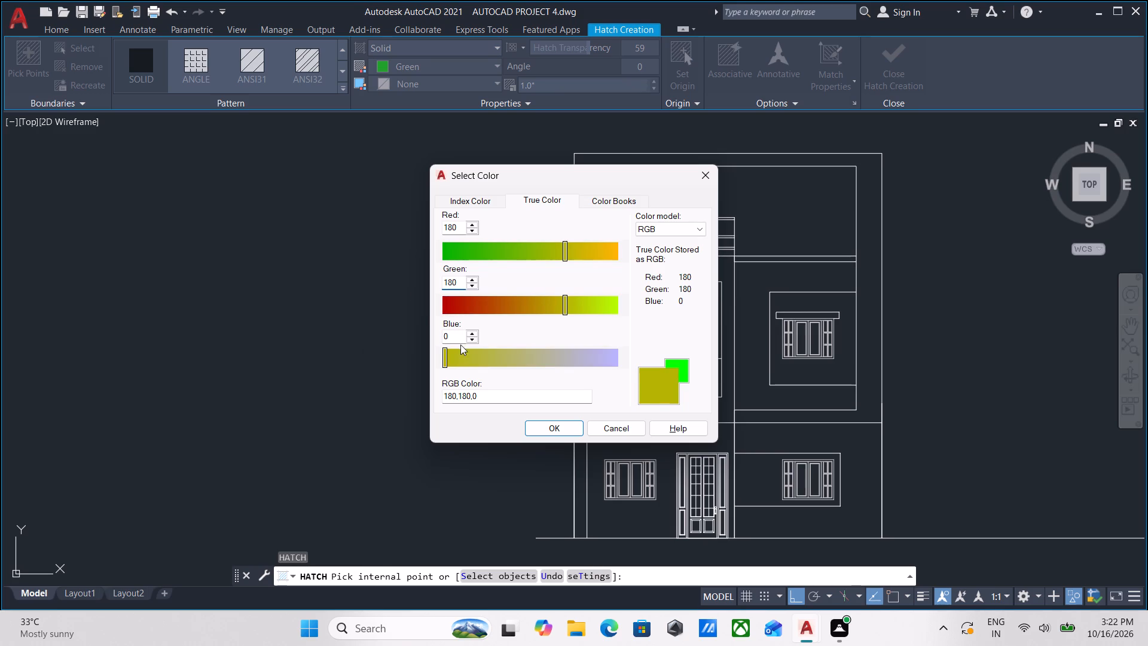
{"action": "left_click_drag", "start_coordinate": [452, 336], "coordinate": [386, 343]}
{"action": "key", "text": "1"}
{"action": "type", "text": "75"}
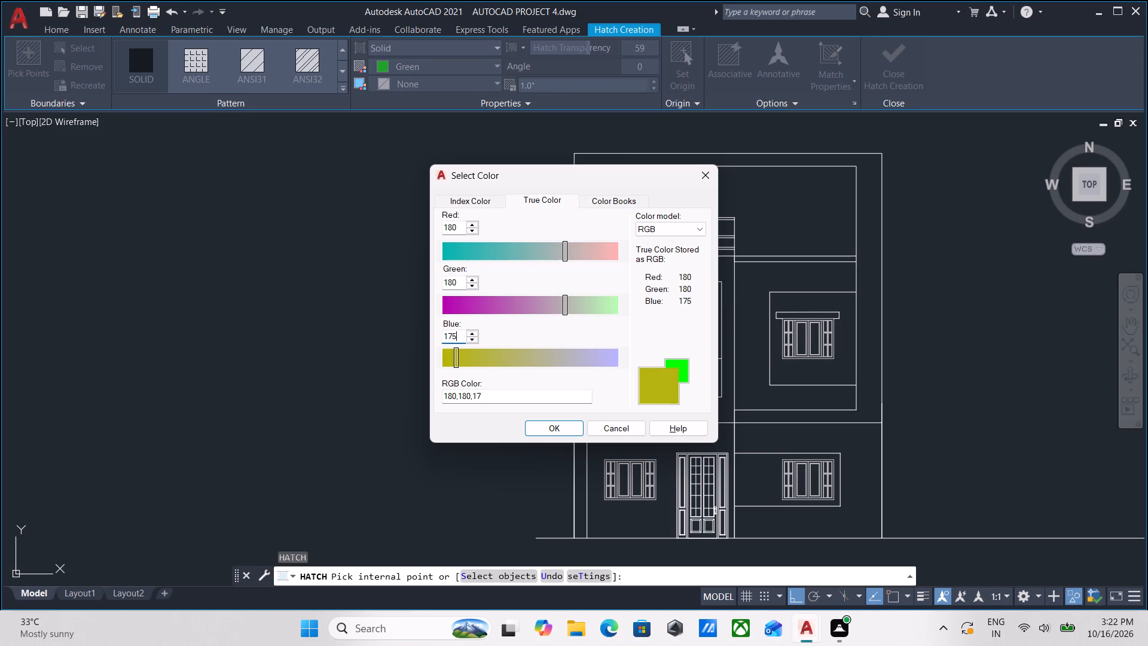
{"action": "left_click", "coordinate": [535, 429]}
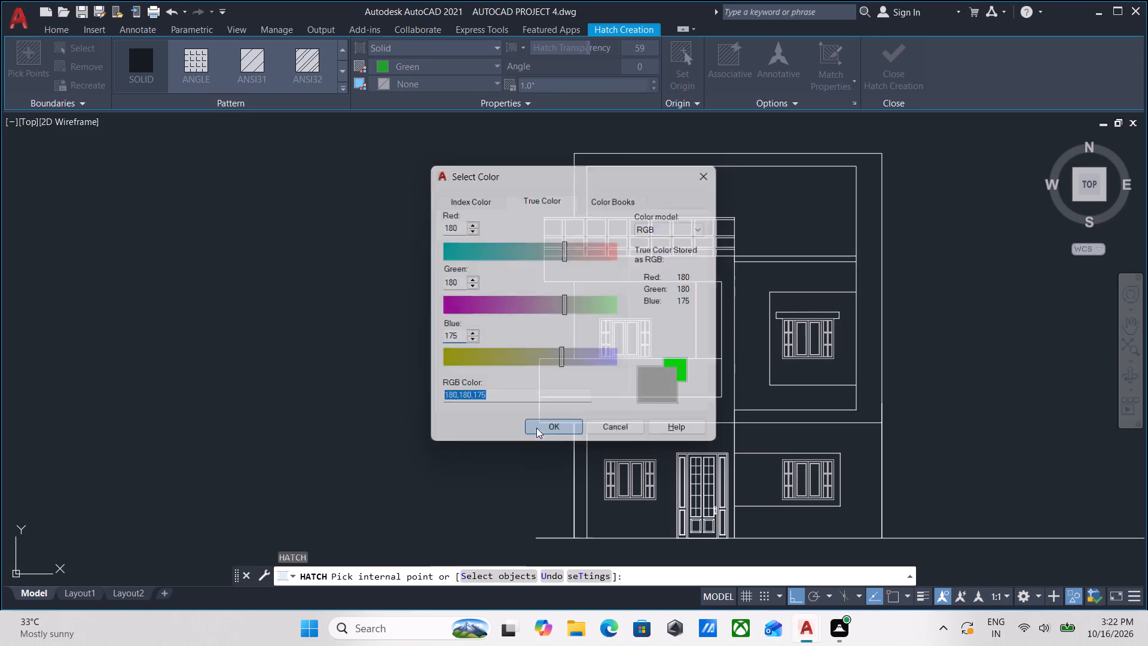
Fill the connected posts and rails of the balcony railing with the solid hatch and finish the hatch.
{"action": "scroll", "coordinate": [637, 231], "scroll_direction": "up", "scroll_amount": 2}
{"action": "scroll", "coordinate": [554, 242], "scroll_direction": "up", "scroll_amount": 3}
{"action": "left_click", "coordinate": [576, 242]}
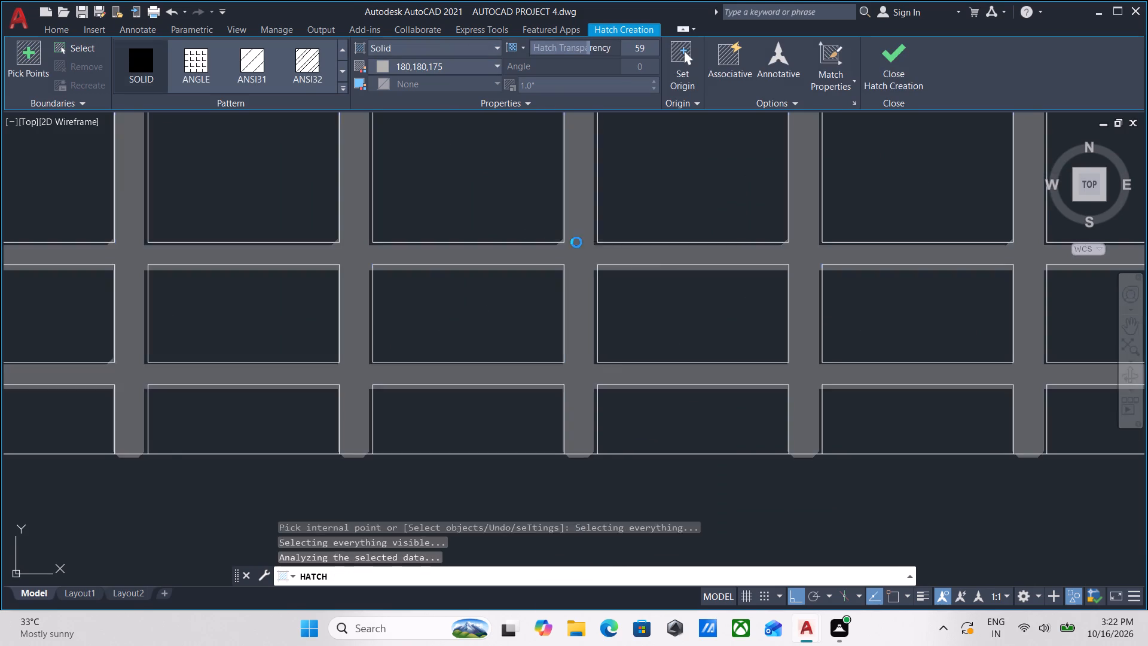
{"action": "scroll", "coordinate": [576, 242], "scroll_direction": "down", "scroll_amount": 4}
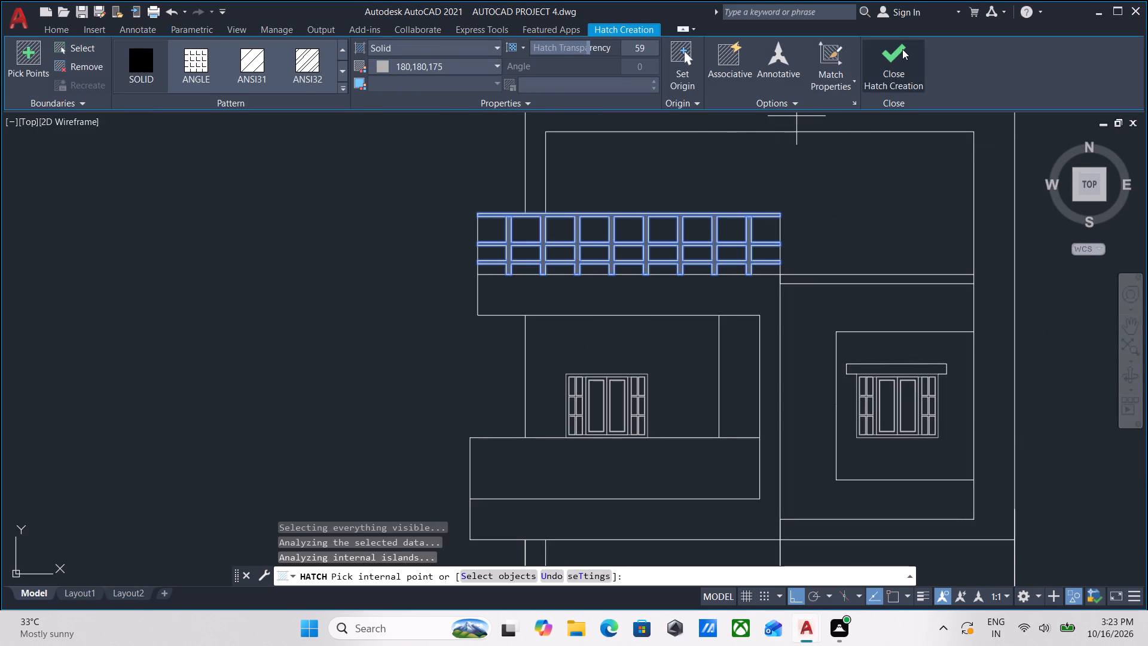
{"action": "left_click", "coordinate": [902, 49]}
Examine the filled balcony railing close up and within the whole house elevation.
{"action": "scroll", "coordinate": [777, 285], "scroll_direction": "up", "scroll_amount": 2}
{"action": "scroll", "coordinate": [675, 276], "scroll_direction": "down", "scroll_amount": 1}
{"action": "middle_click_drag", "start_coordinate": [675, 276], "coordinate": [769, 228]}
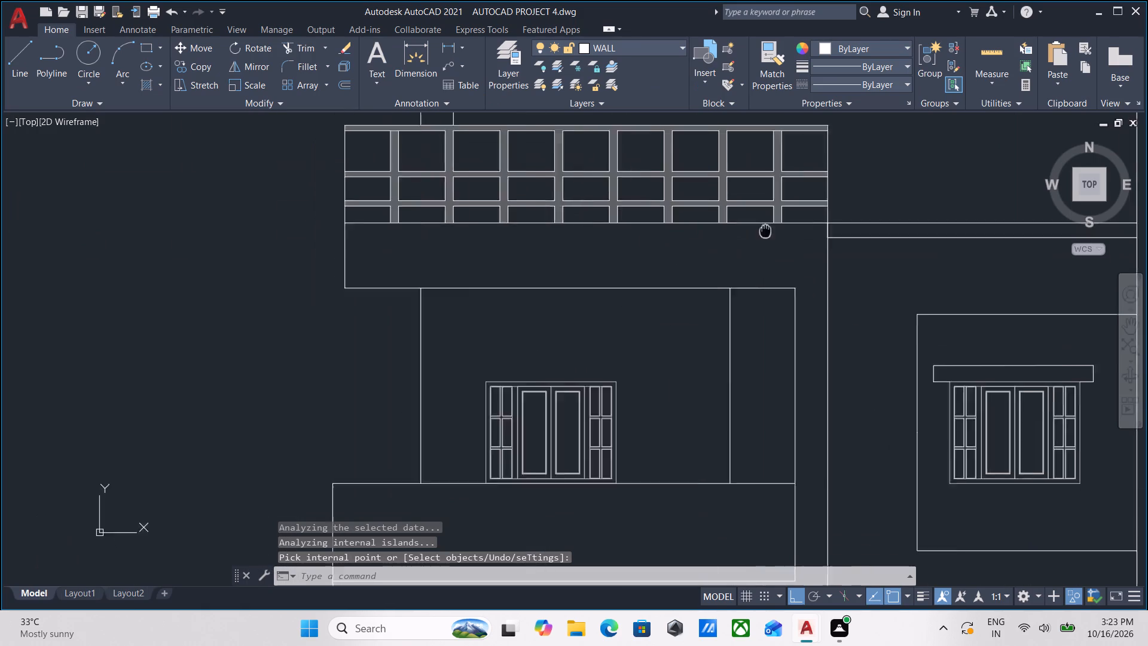
{"action": "middle_click_drag", "start_coordinate": [769, 228], "coordinate": [776, 221]}
{"action": "scroll", "coordinate": [617, 263], "scroll_direction": "down", "scroll_amount": 1}
{"action": "middle_click_drag", "start_coordinate": [621, 260], "coordinate": [685, 243]}
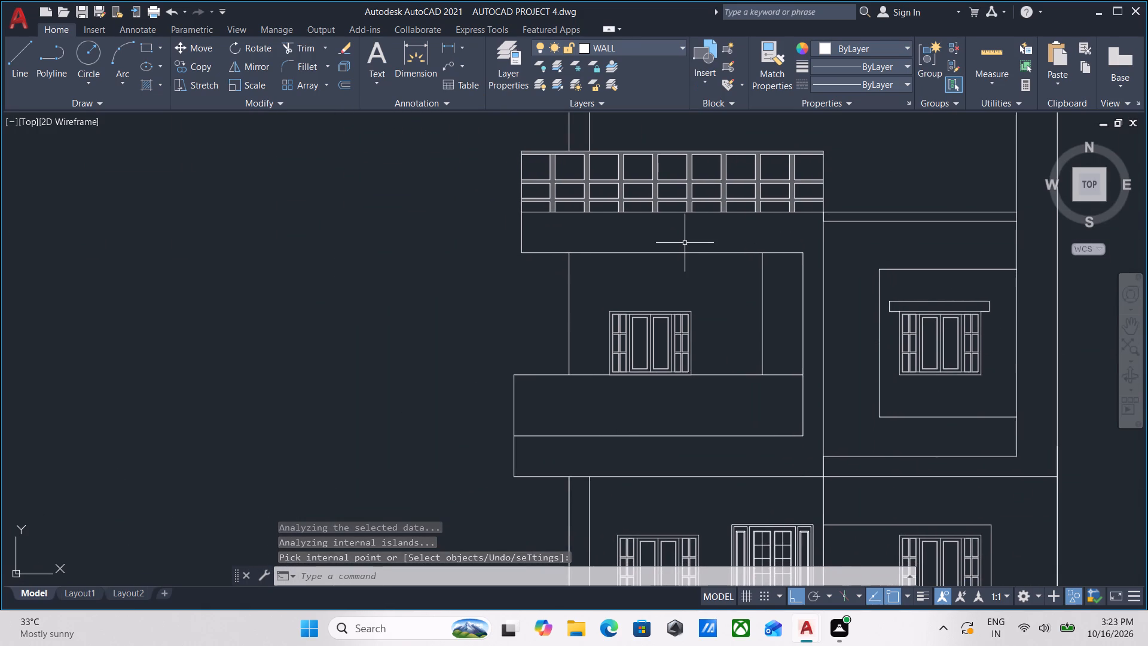
{"action": "scroll", "coordinate": [686, 245], "scroll_direction": "down", "scroll_amount": 1}
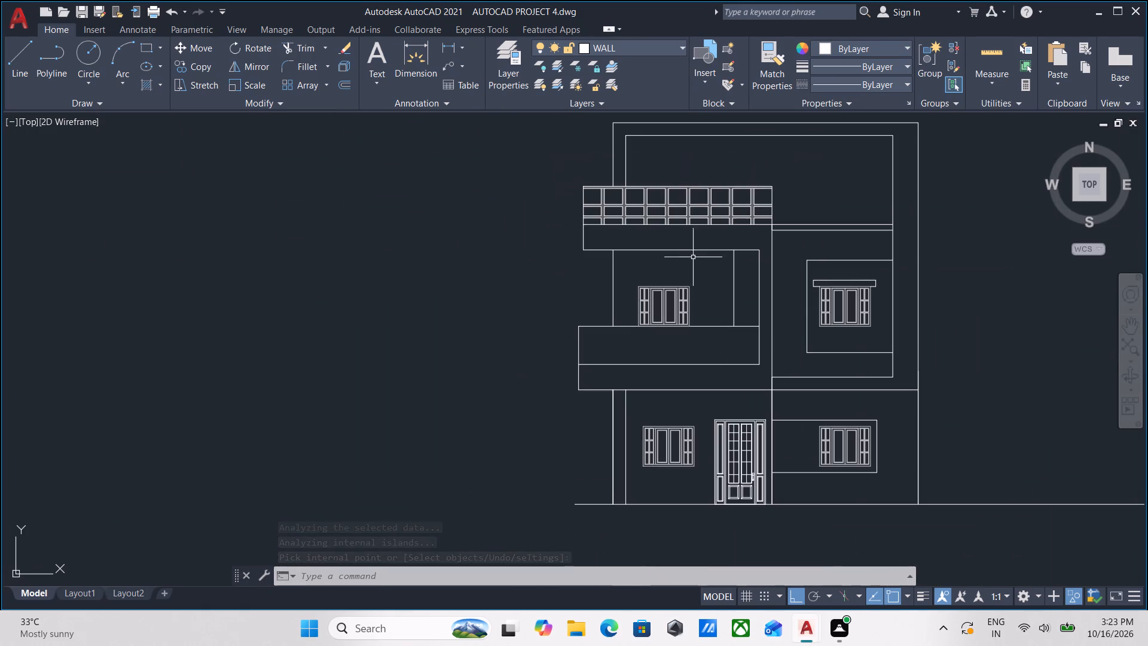
{"action": "middle_click_drag", "start_coordinate": [698, 261], "coordinate": [643, 310]}
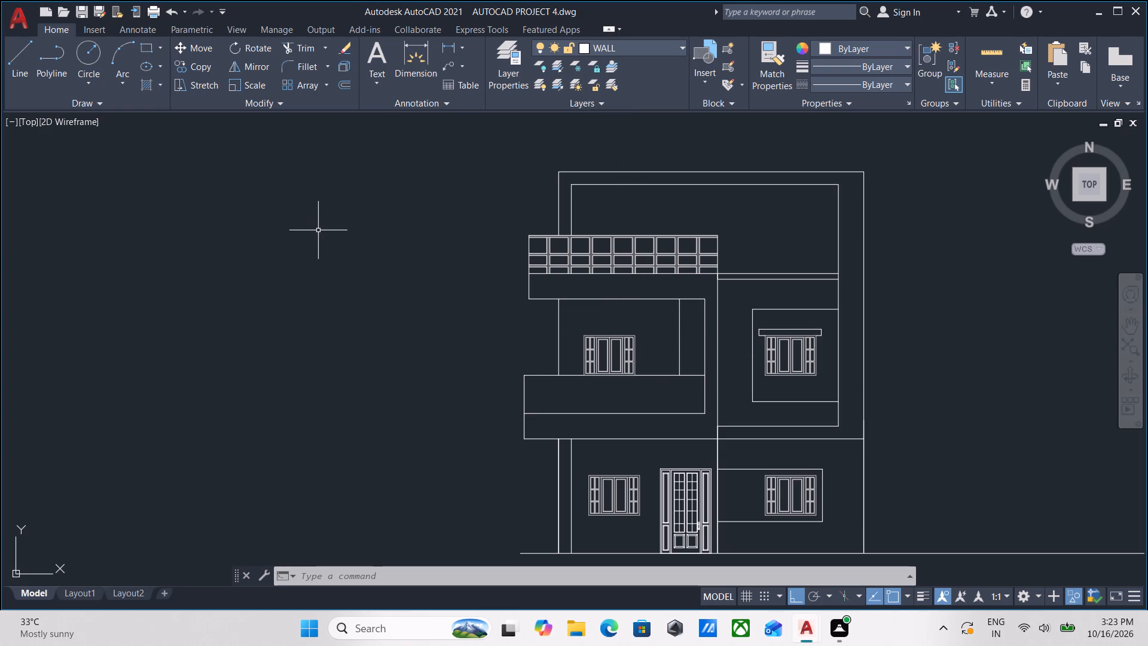
Start another solid hatch and set its colour to the true colour RGB 205,195,175.
{"action": "key", "text": "h"}
{"action": "key", "text": "Return"}
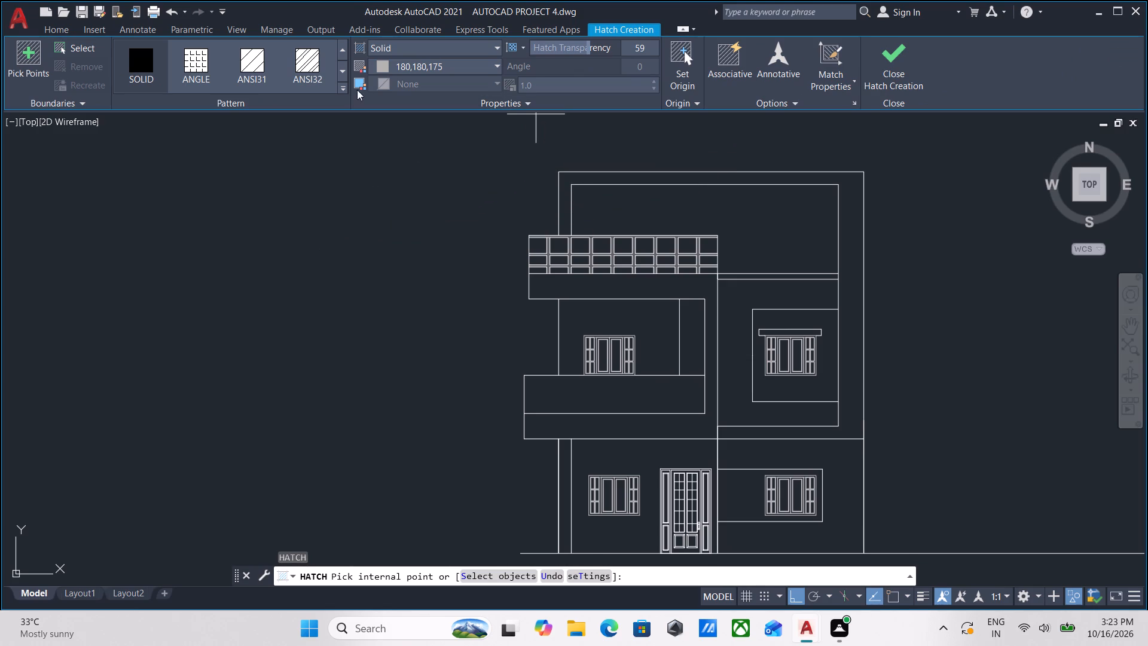
{"action": "left_click", "coordinate": [384, 63]}
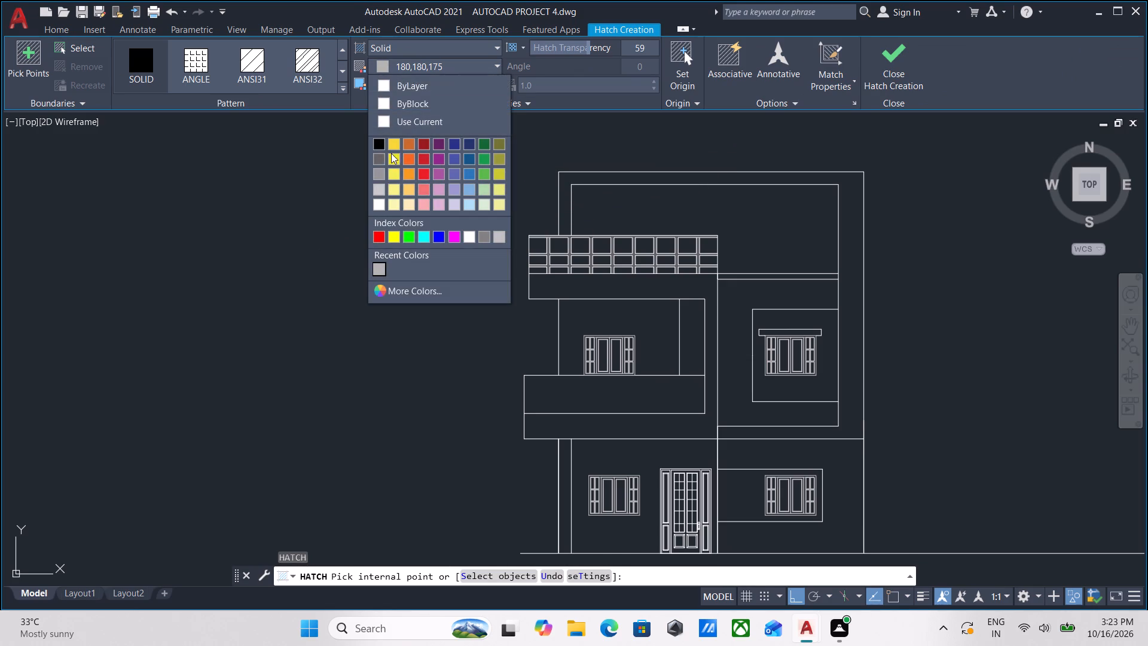
{"action": "left_click", "coordinate": [427, 291]}
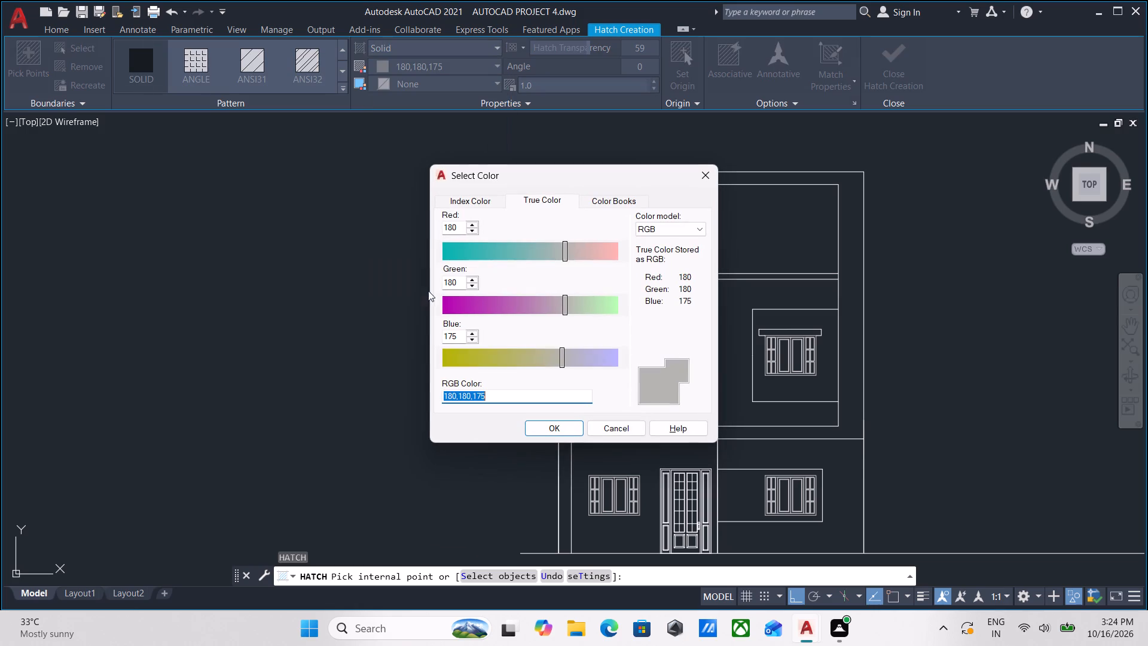
{"action": "left_click_drag", "start_coordinate": [457, 226], "coordinate": [362, 231]}
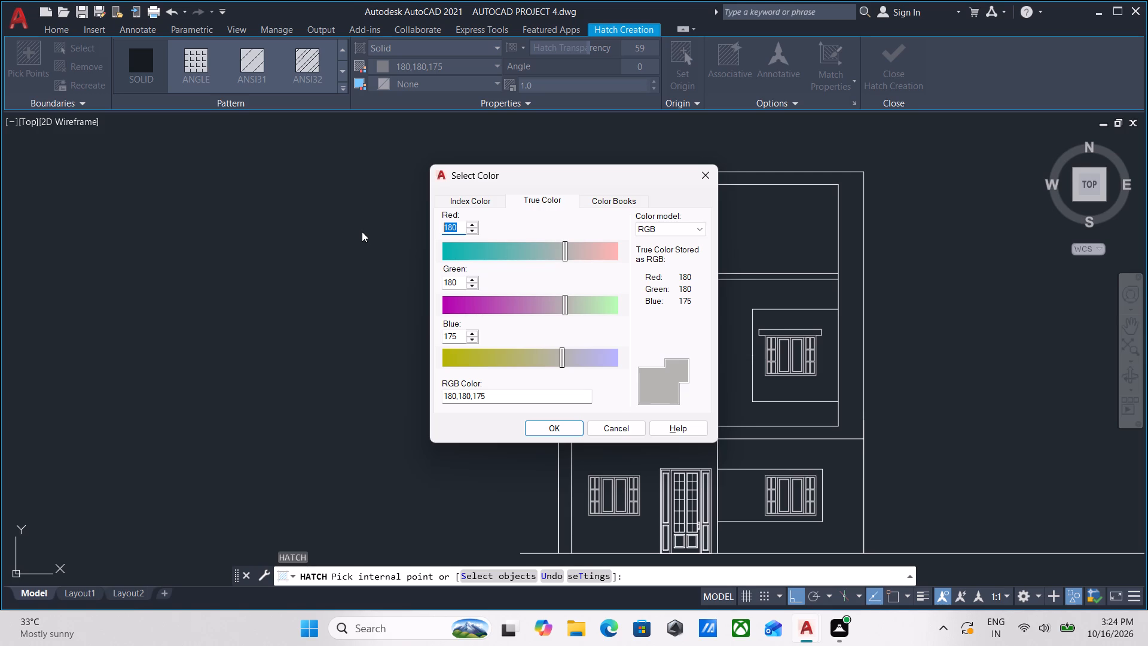
{"action": "type", "text": "205"}
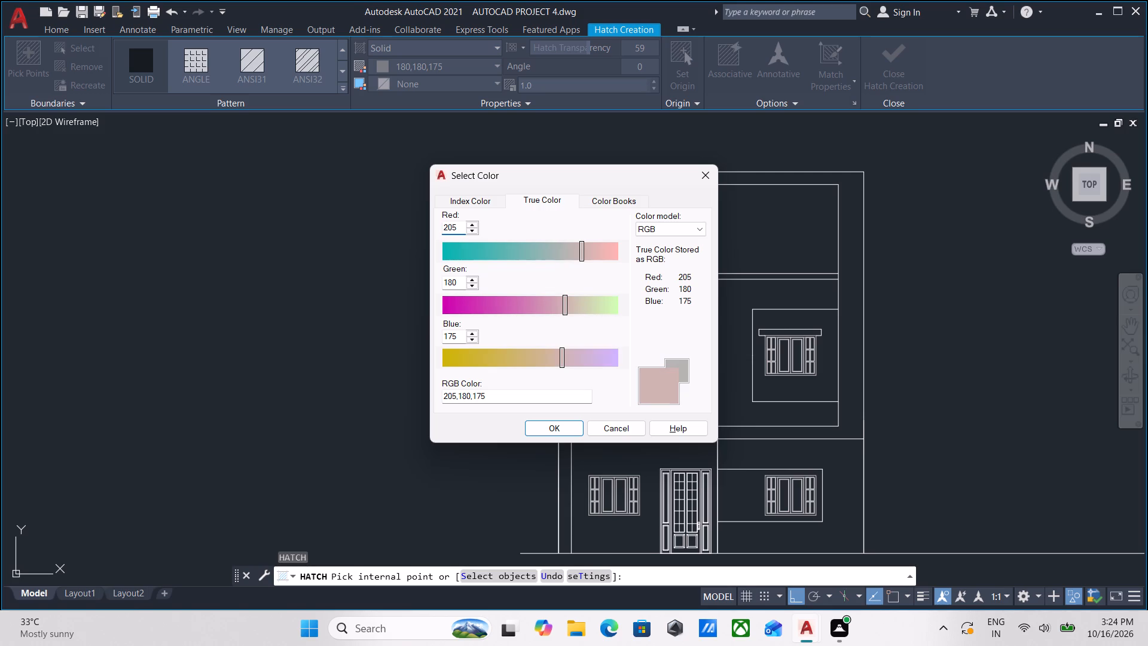
{"action": "scroll", "coordinate": [362, 231], "scroll_direction": "down", "scroll_amount": 1}
{"action": "left_click_drag", "start_coordinate": [460, 284], "coordinate": [319, 284]}
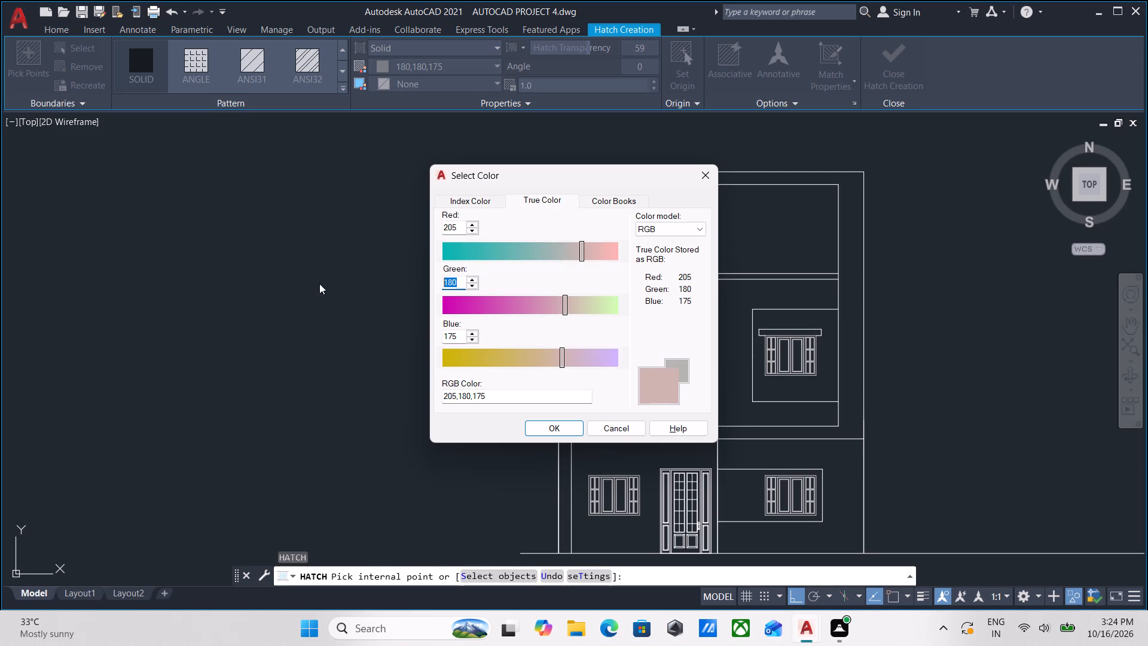
{"action": "type", "text": "195"}
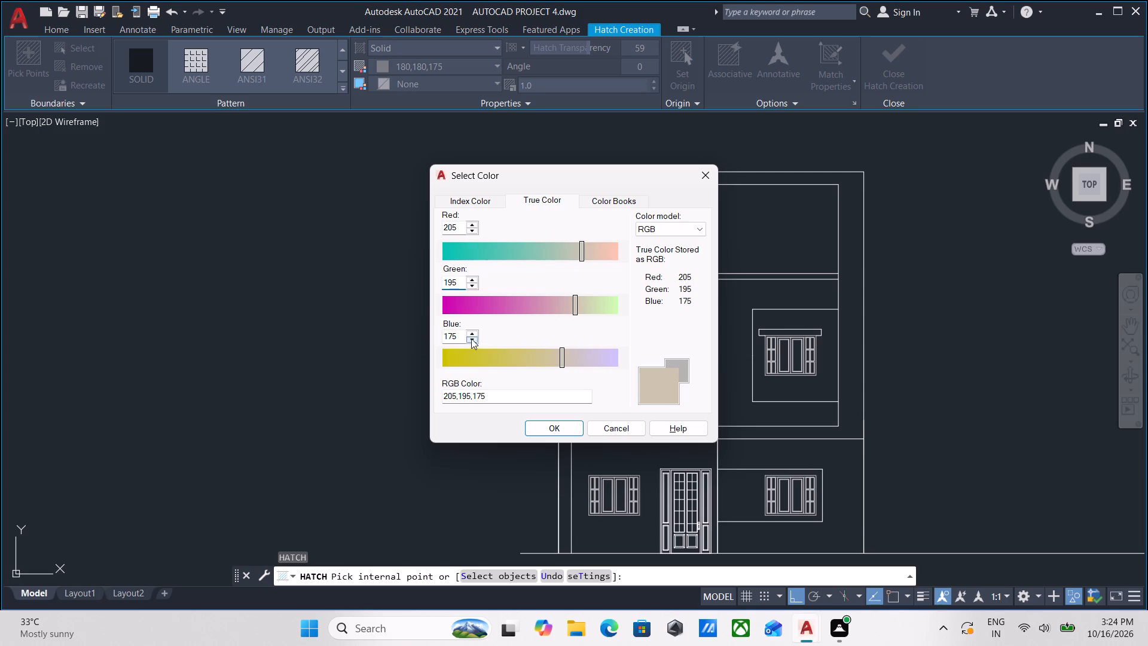
{"action": "left_click_drag", "start_coordinate": [459, 336], "coordinate": [402, 345]}
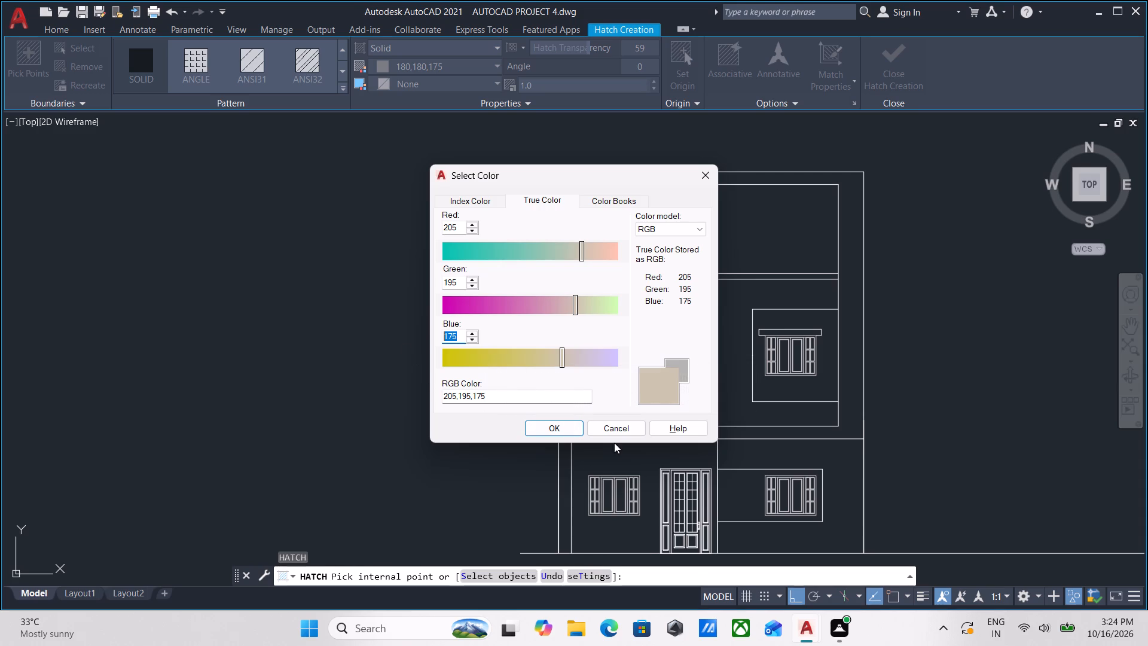
{"action": "left_click", "coordinate": [565, 426]}
Fill the narrow wall strip at the inner end of the upper-floor balcony with the solid hatch in RGB 205,195,175 and finish the hatch.
{"action": "scroll", "coordinate": [694, 357], "scroll_direction": "up", "scroll_amount": 2}
{"action": "scroll", "coordinate": [690, 336], "scroll_direction": "down", "scroll_amount": 1}
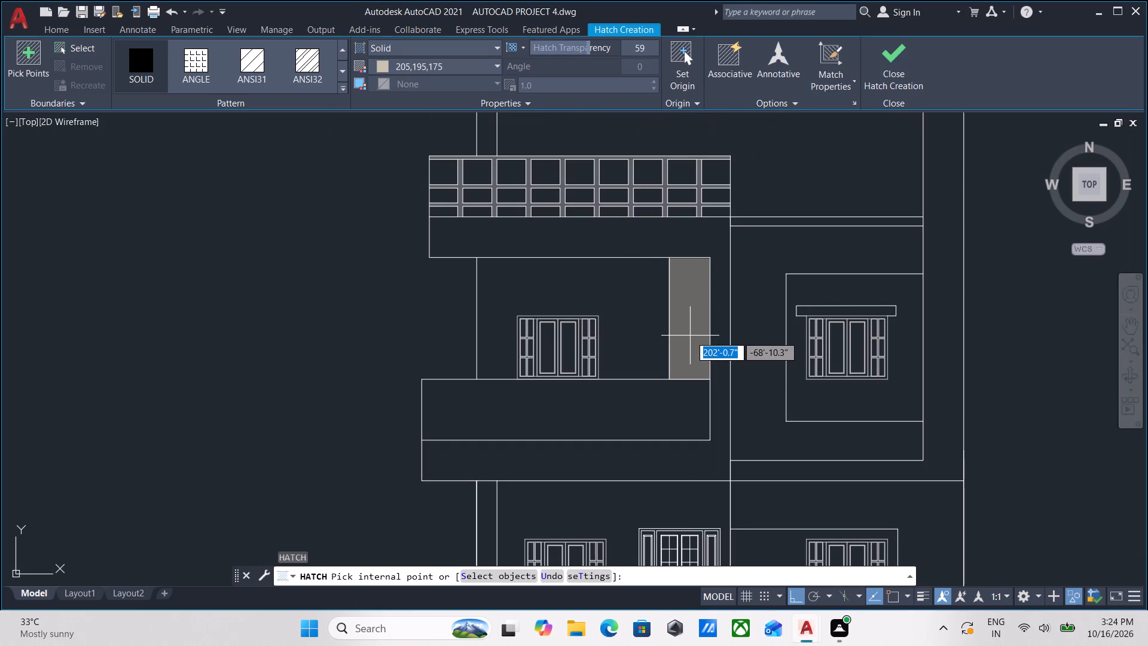
{"action": "left_click", "coordinate": [387, 63]}
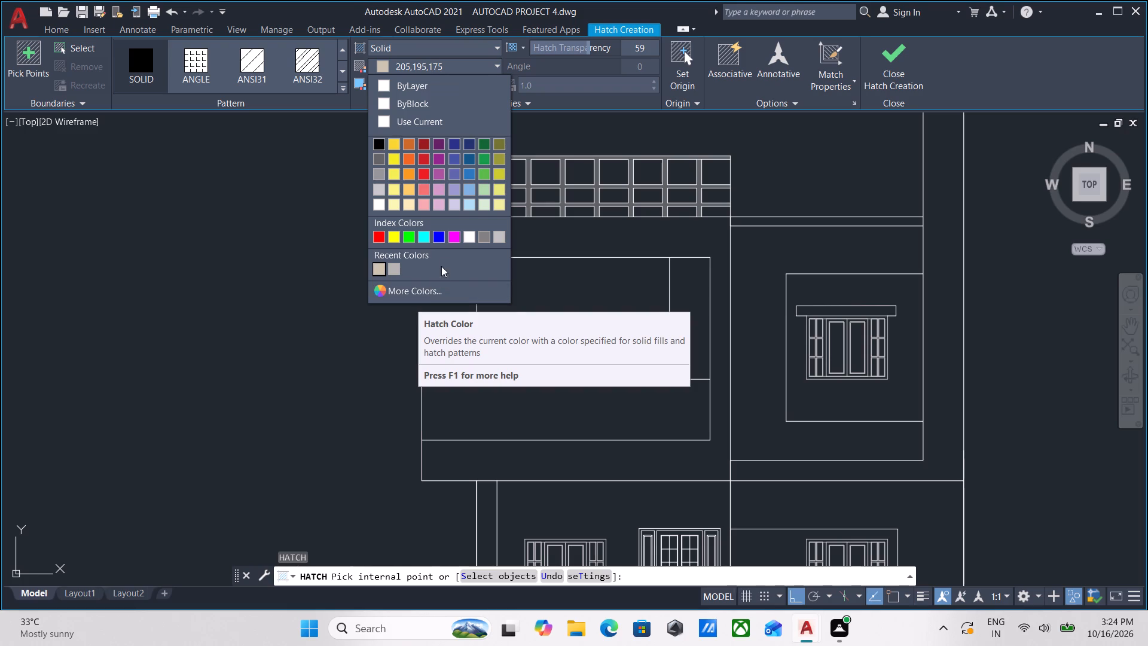
{"action": "left_click", "coordinate": [480, 237]}
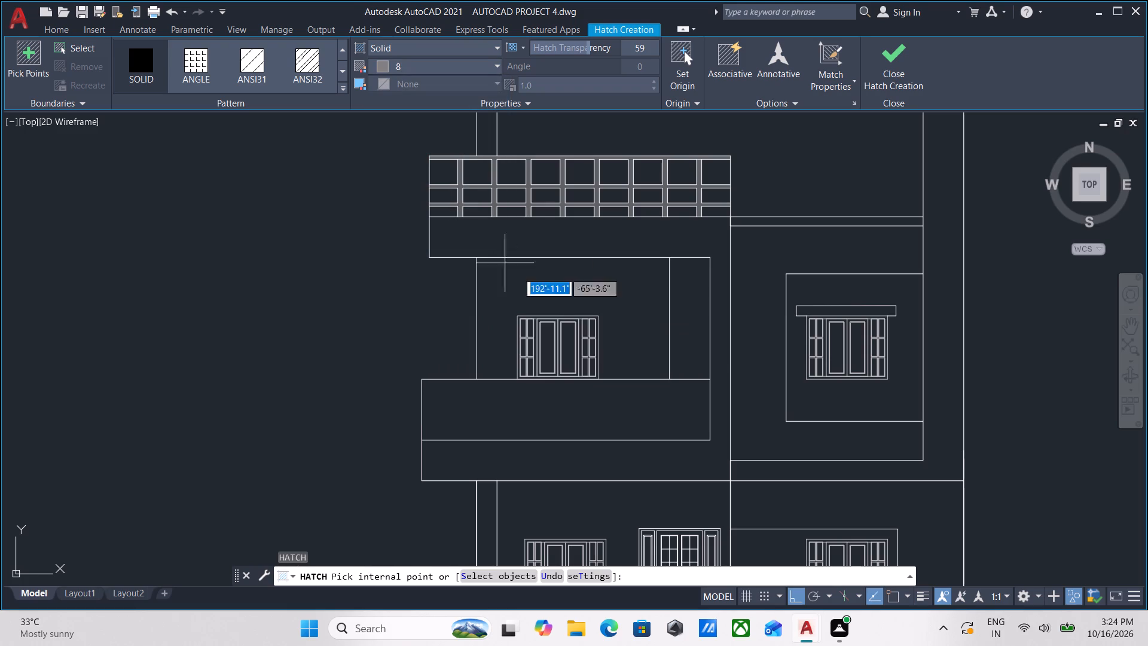
{"action": "left_click", "coordinate": [381, 64]}
{"action": "left_click", "coordinate": [379, 270]}
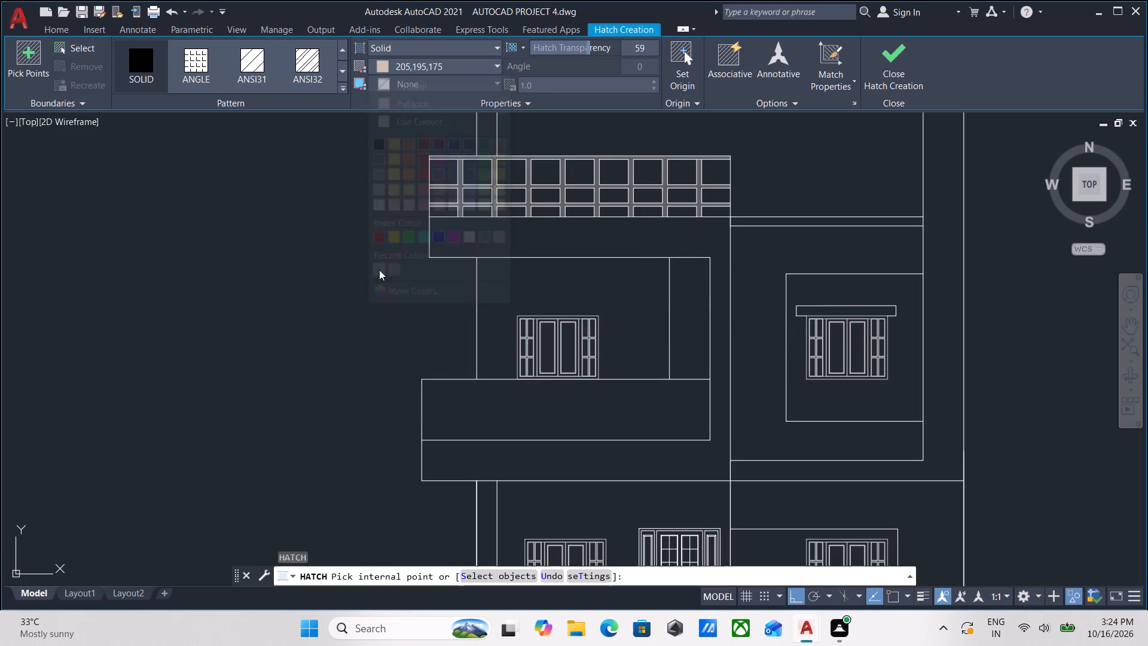
{"action": "left_click", "coordinate": [685, 320]}
{"action": "scroll", "coordinate": [688, 319], "scroll_direction": "down", "scroll_amount": 1}
{"action": "middle_click_drag", "start_coordinate": [688, 319], "coordinate": [667, 389]}
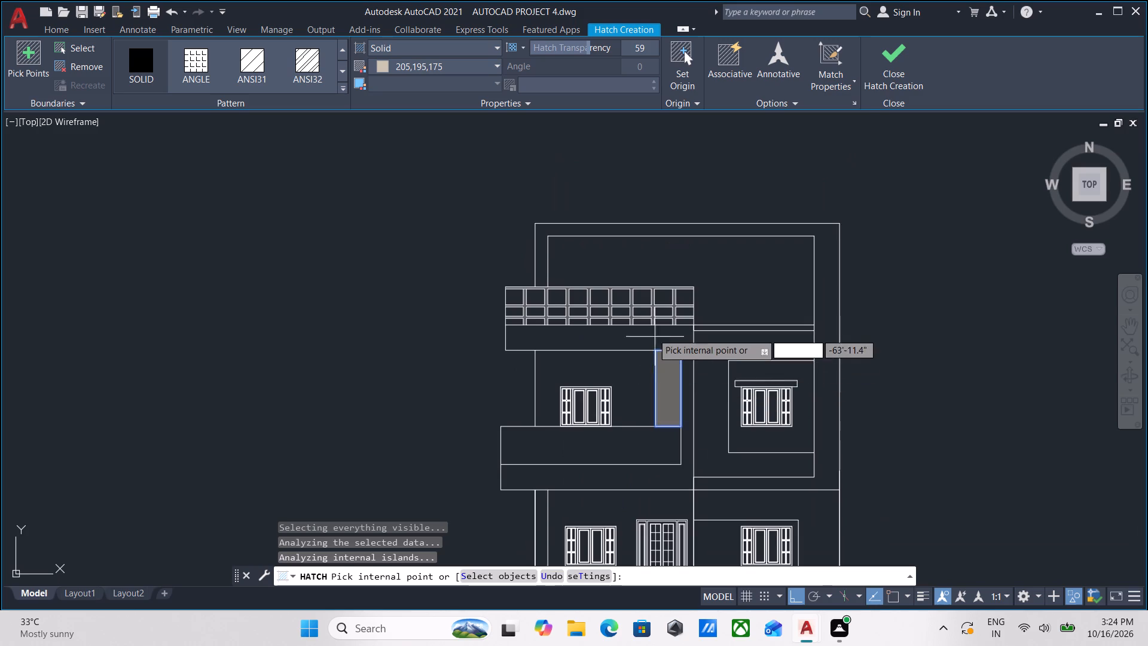
{"action": "scroll", "coordinate": [642, 322], "scroll_direction": "up", "scroll_amount": 3}
{"action": "scroll", "coordinate": [822, 373], "scroll_direction": "down", "scroll_amount": 2}
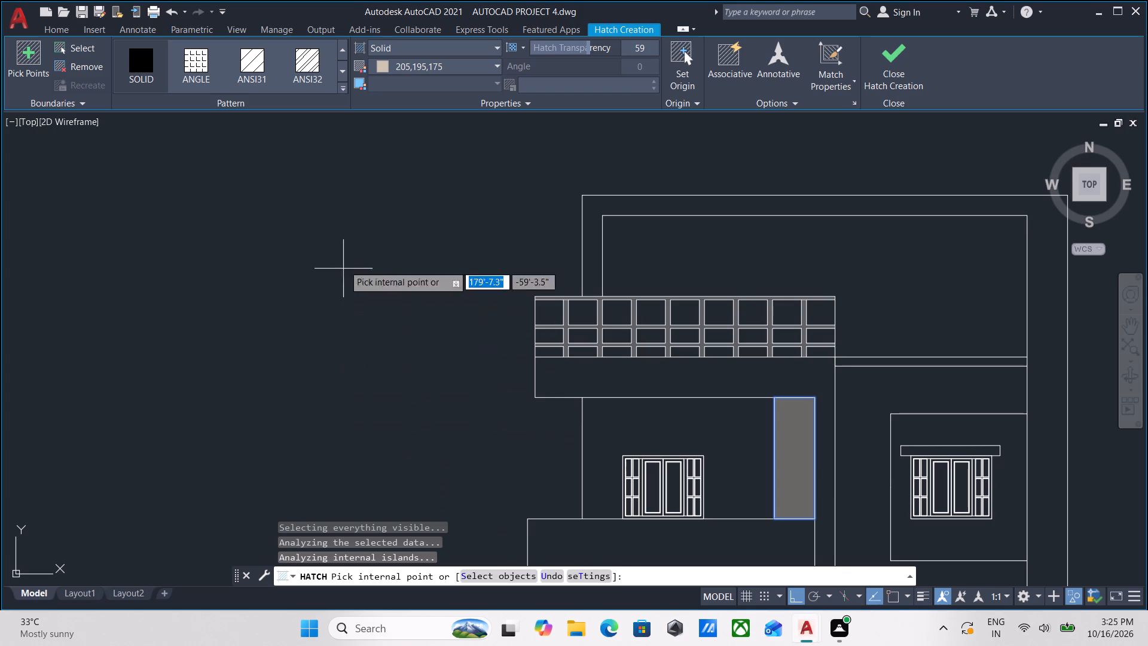
{"action": "left_click", "coordinate": [381, 63]}
{"action": "left_click", "coordinate": [897, 47]}
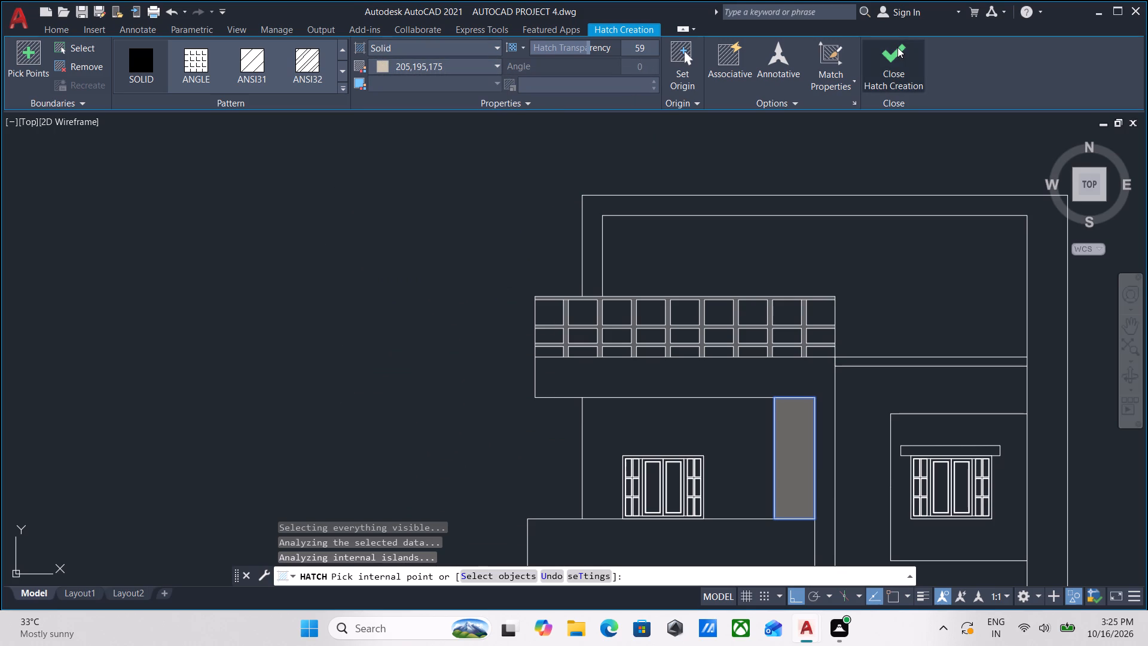
{"action": "left_click", "coordinate": [900, 65]}
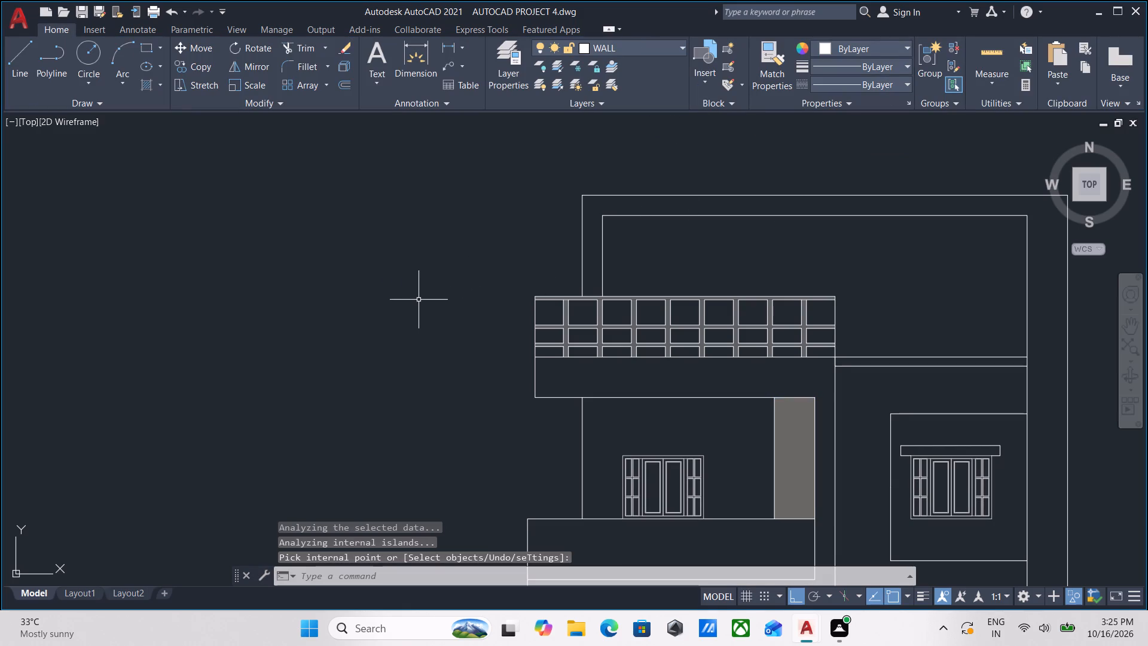
Start another solid hatch and set its colour to the true colour RGB 65,65,68.
{"action": "key", "text": "h"}
{"action": "key", "text": "Return"}
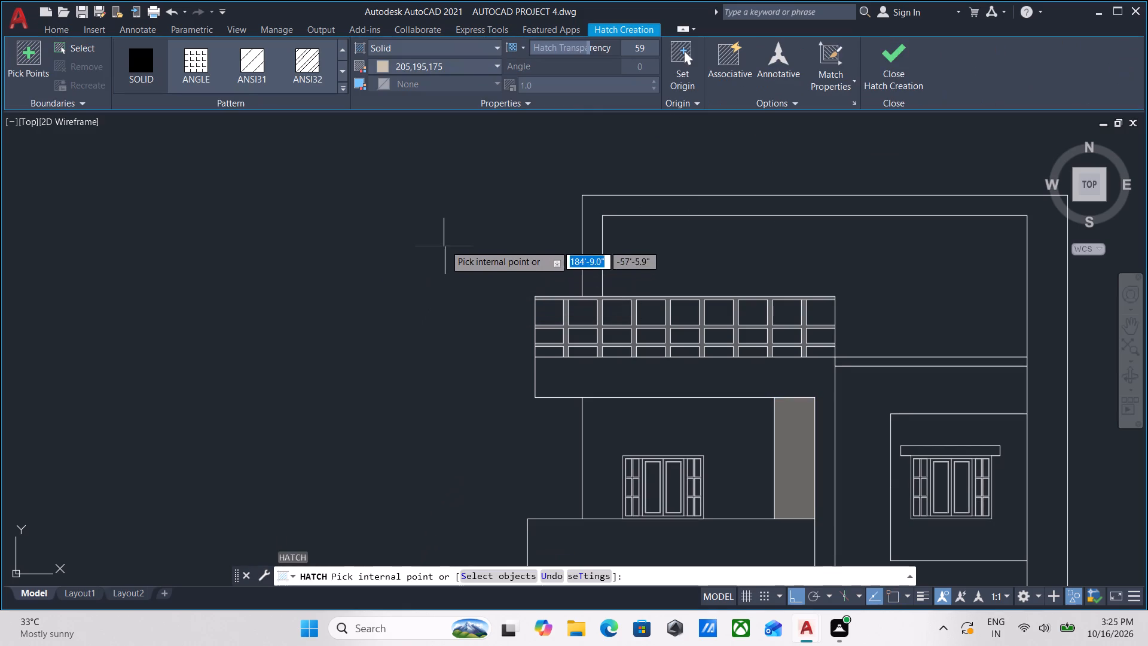
{"action": "left_click", "coordinate": [392, 47]}
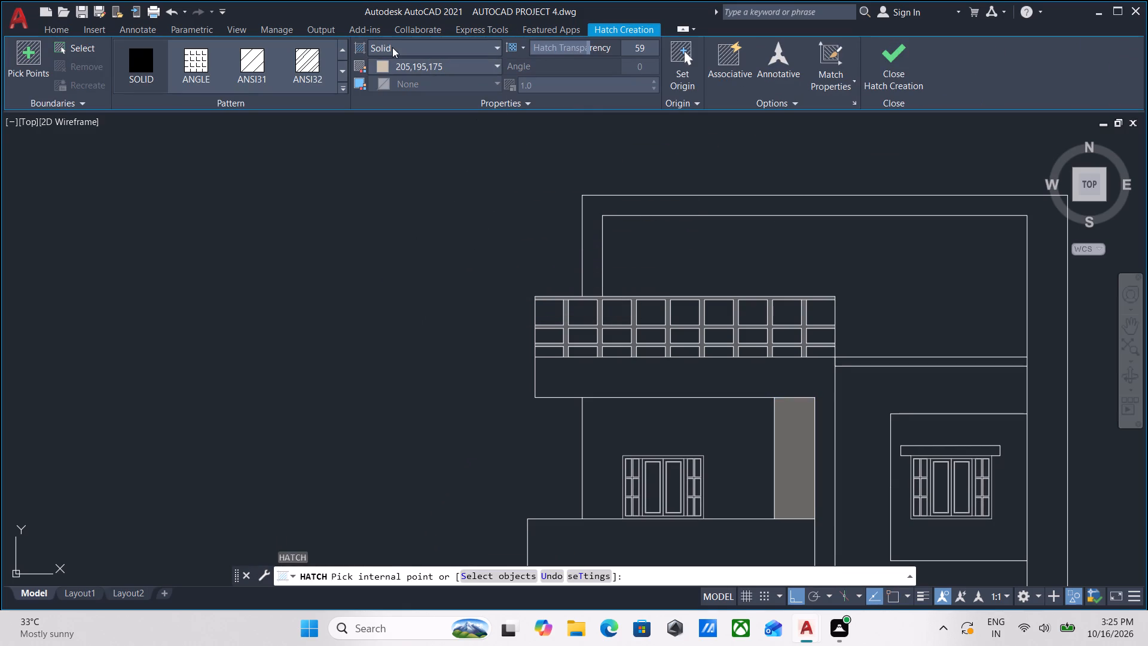
{"action": "left_click", "coordinate": [392, 47]}
{"action": "left_click", "coordinate": [381, 69]}
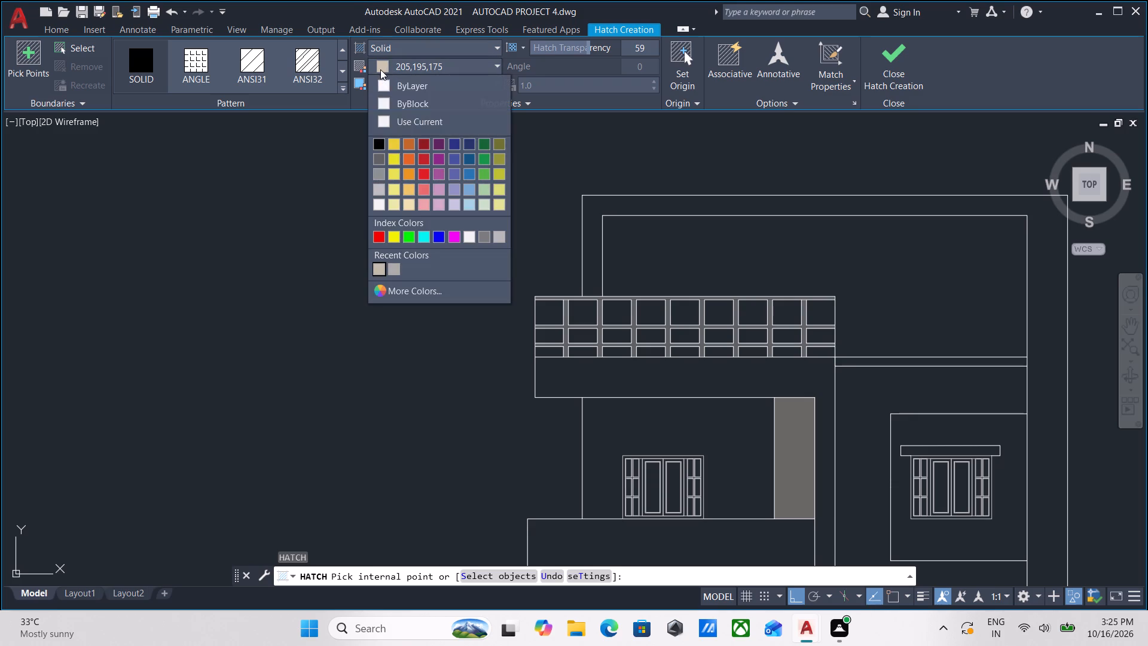
{"action": "left_click", "coordinate": [394, 285]}
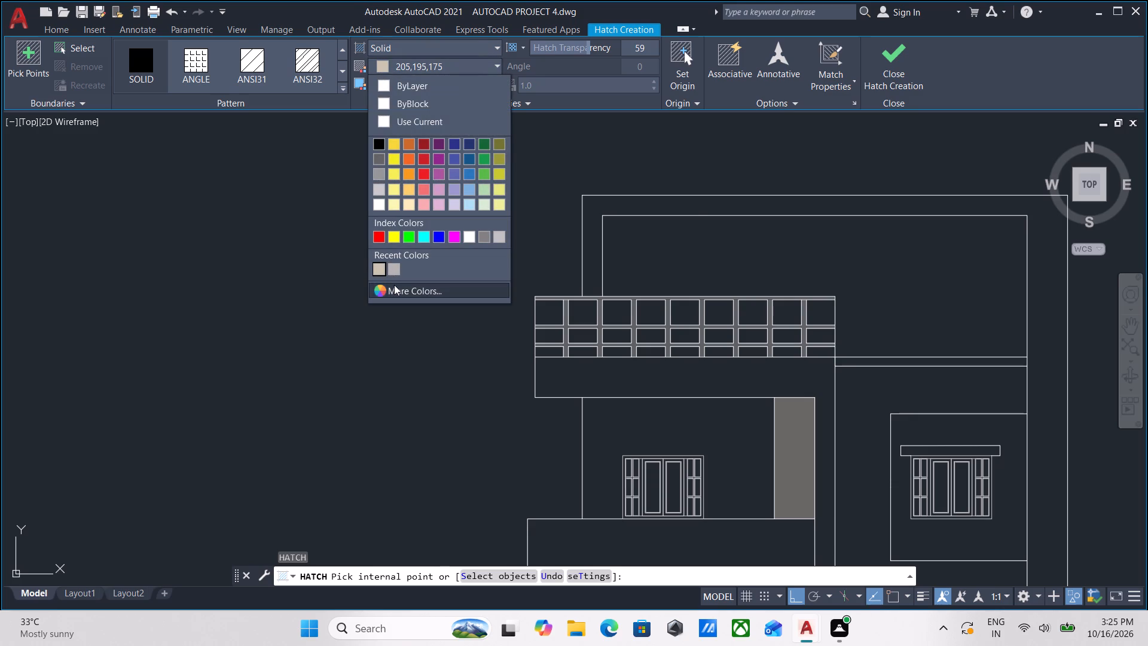
{"action": "left_click_drag", "start_coordinate": [456, 226], "coordinate": [448, 226]}
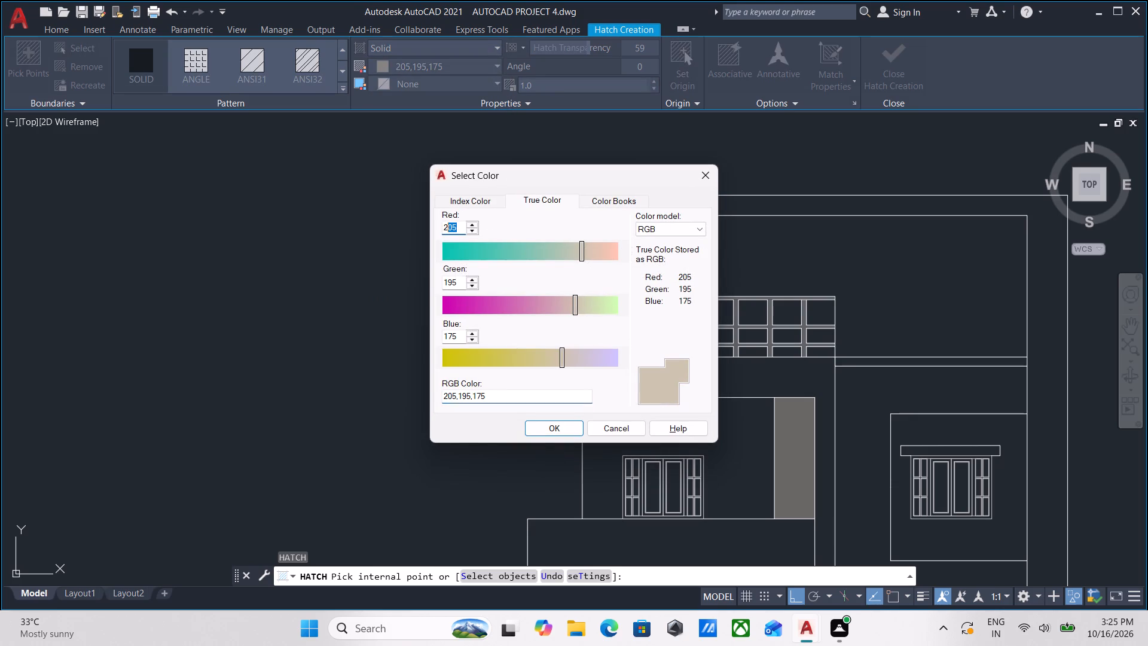
{"action": "left_click_drag", "start_coordinate": [448, 226], "coordinate": [447, 226]}
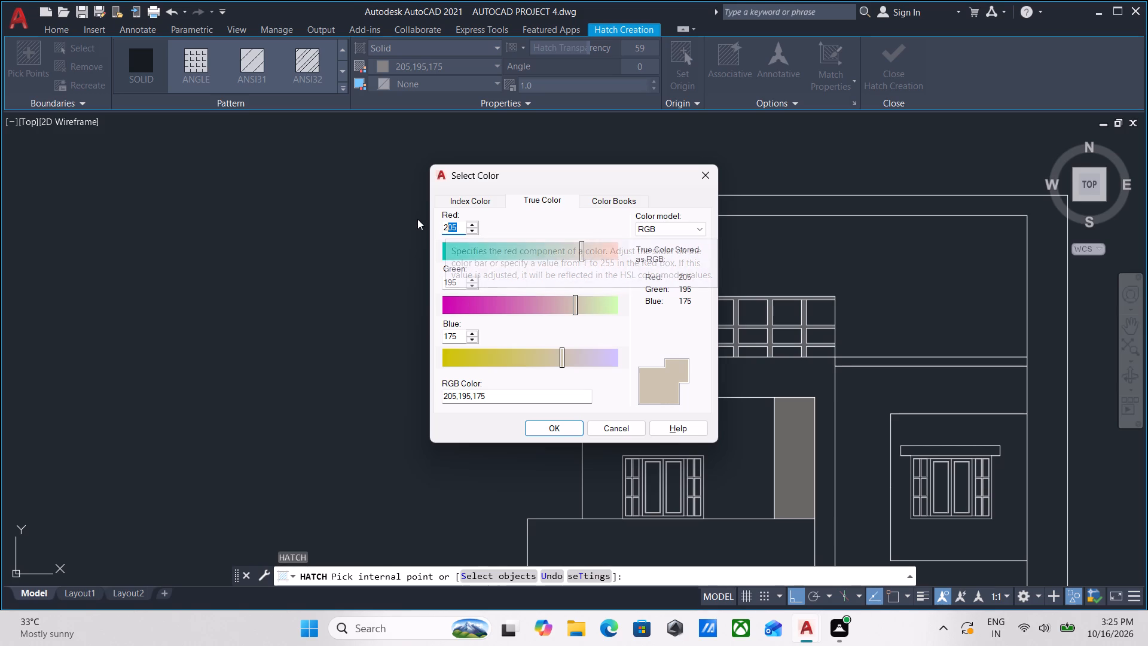
{"action": "left_click_drag", "start_coordinate": [461, 228], "coordinate": [401, 229]}
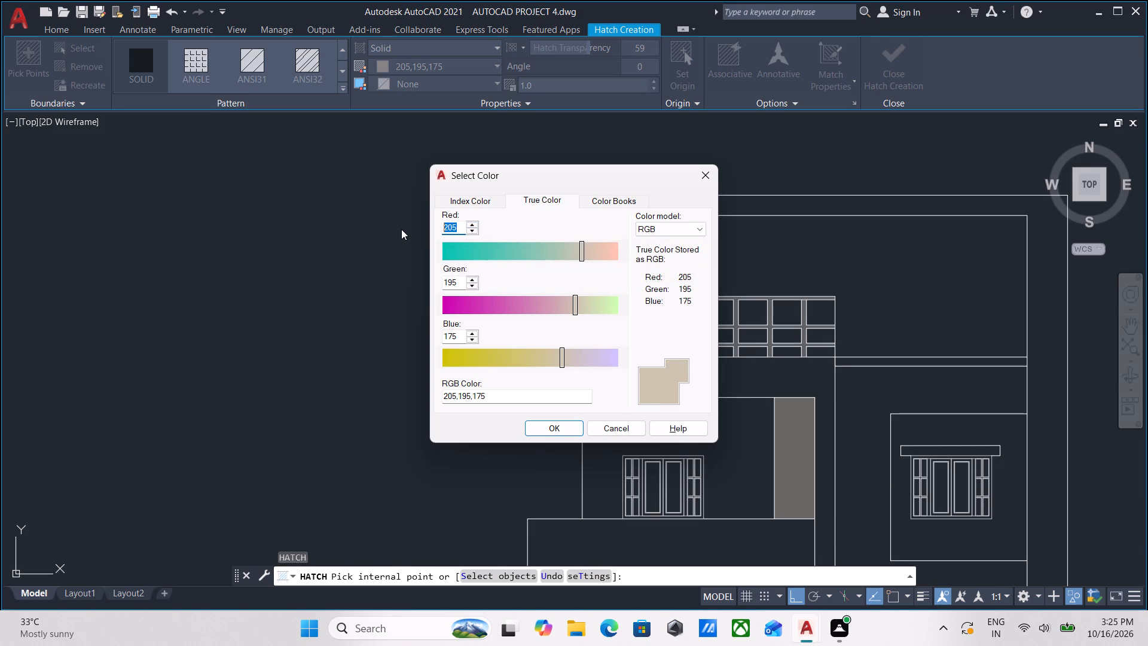
{"action": "type", "text": "65"}
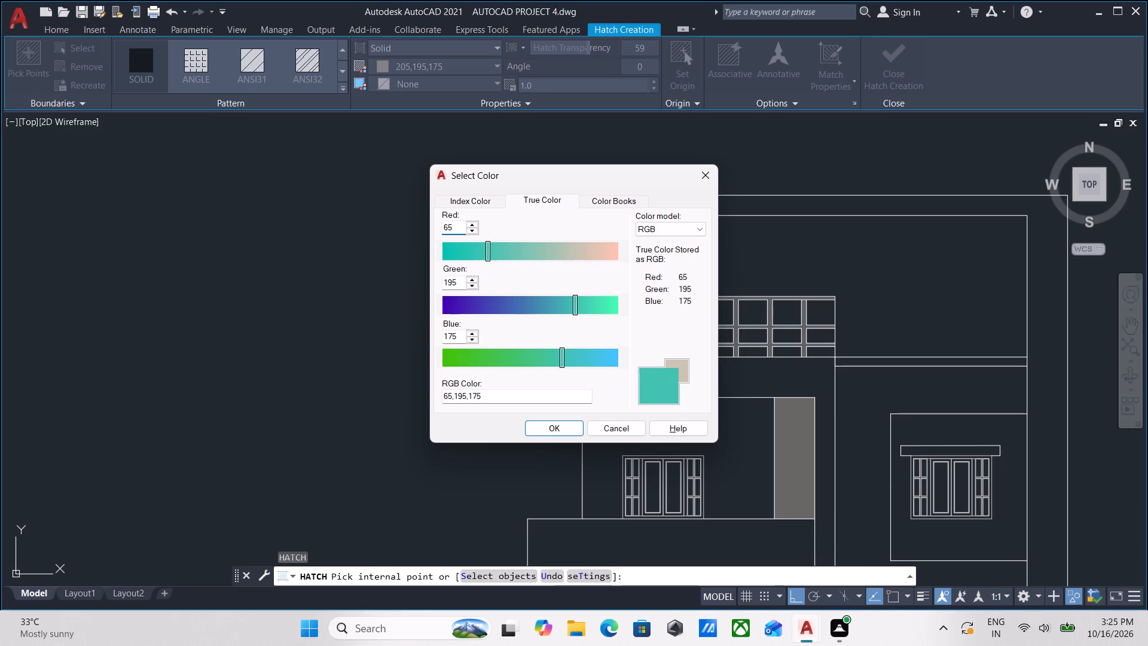
{"action": "left_click_drag", "start_coordinate": [461, 282], "coordinate": [371, 284]}
{"action": "type", "text": "65"}
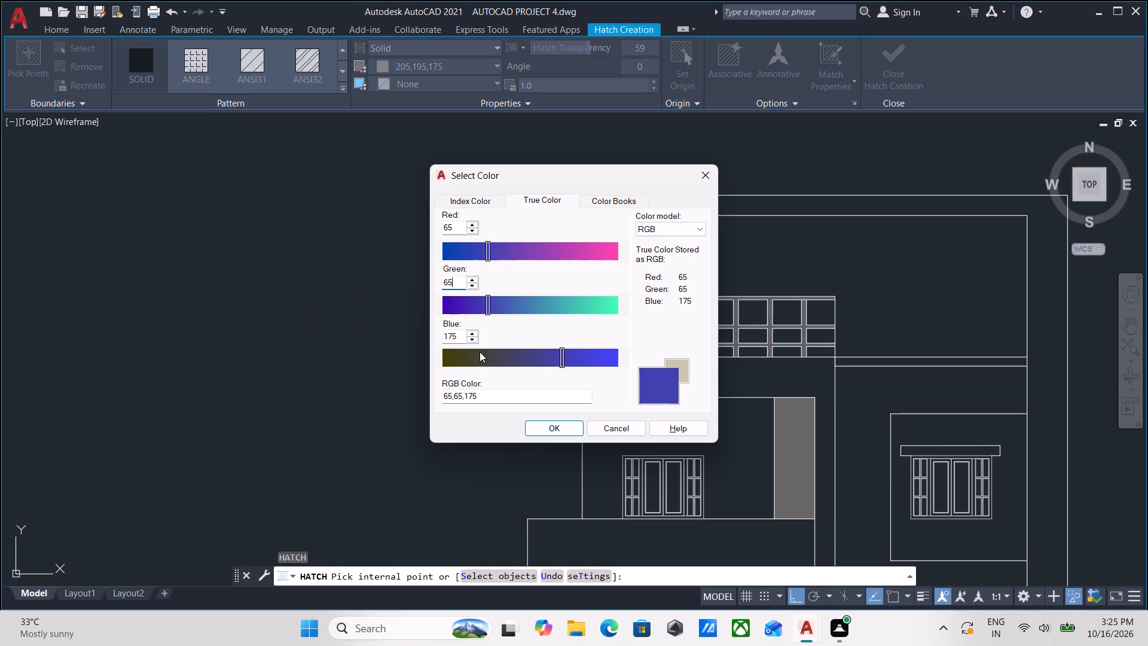
{"action": "left_click_drag", "start_coordinate": [462, 339], "coordinate": [377, 336]}
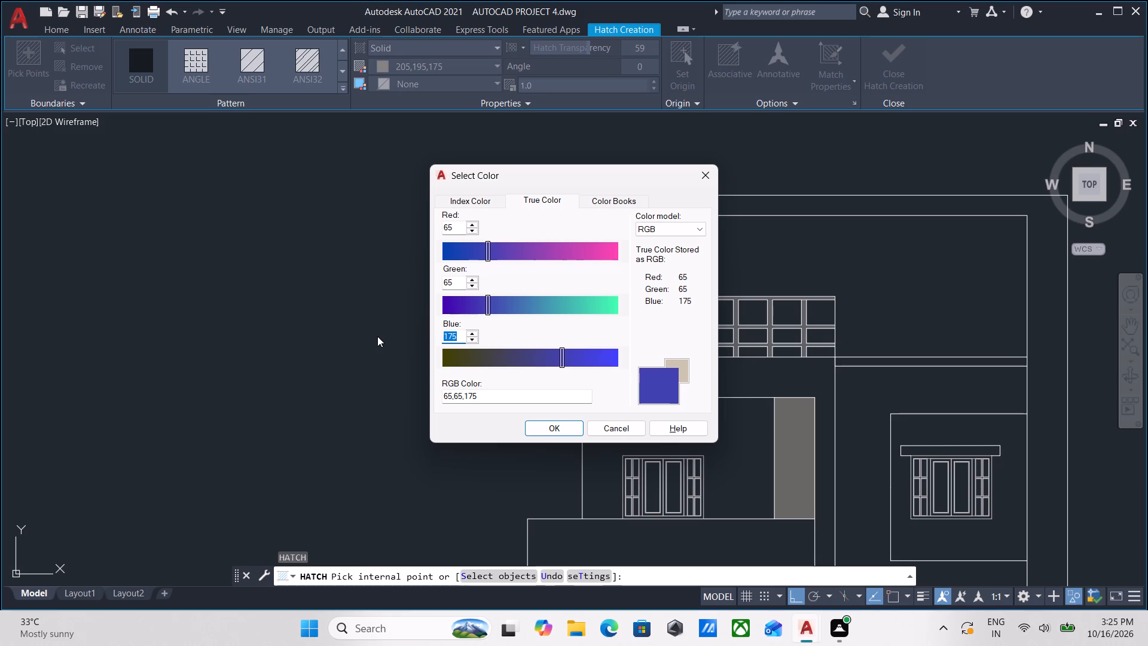
{"action": "type", "text": "68"}
{"action": "left_click", "coordinate": [557, 428]}
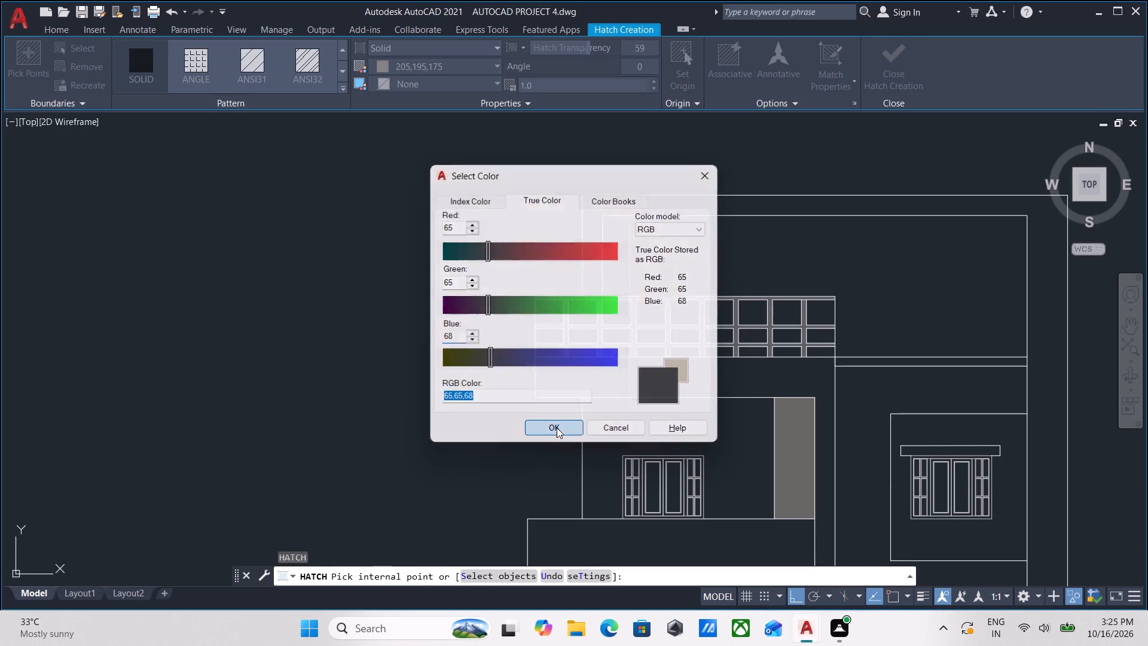
Fill the C-shaped band framing the upper-floor balcony with the dark solid hatch and finish the hatch.
{"action": "left_click", "coordinate": [710, 383]}
{"action": "scroll", "coordinate": [712, 382], "scroll_direction": "down", "scroll_amount": 2}
{"action": "middle_click_drag", "start_coordinate": [712, 382], "coordinate": [712, 381]}
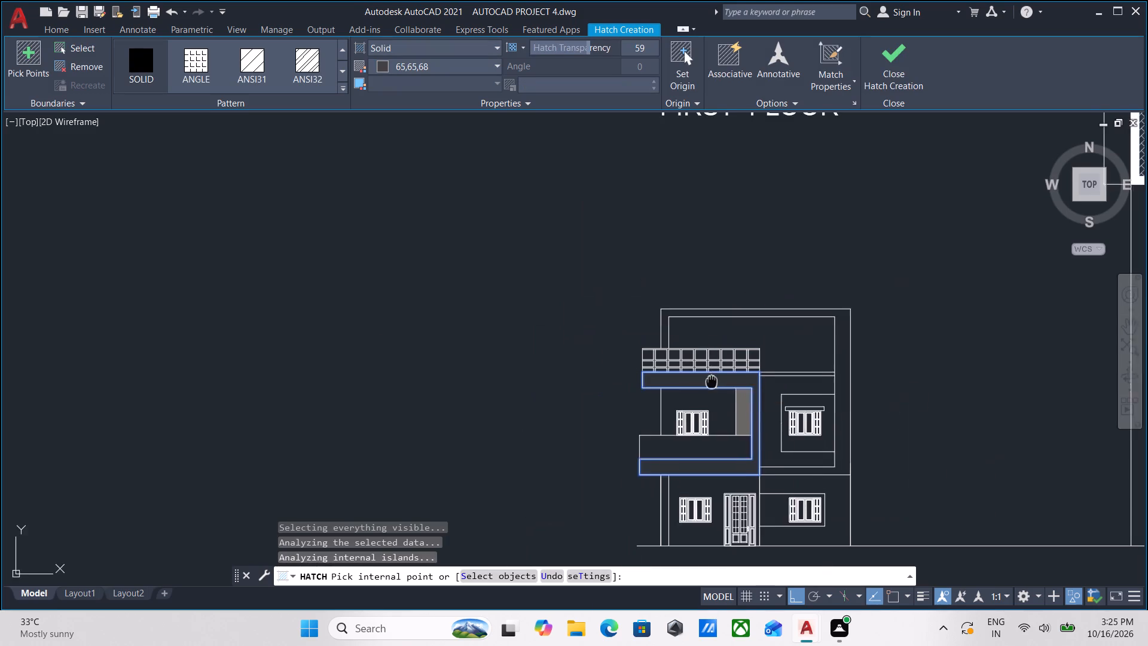
{"action": "middle_click_drag", "start_coordinate": [712, 381], "coordinate": [719, 330]}
{"action": "scroll", "coordinate": [748, 398], "scroll_direction": "up", "scroll_amount": 1}
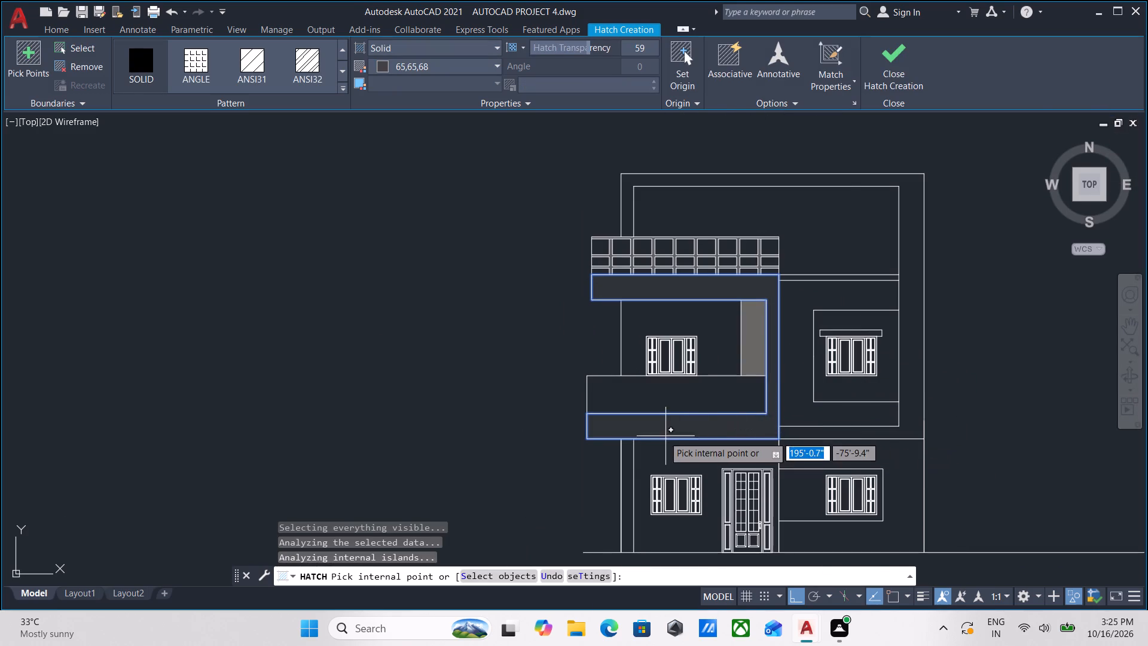
{"action": "scroll", "coordinate": [661, 435], "scroll_direction": "up", "scroll_amount": 2}
{"action": "scroll", "coordinate": [771, 425], "scroll_direction": "down", "scroll_amount": 1}
{"action": "middle_click_drag", "start_coordinate": [771, 425], "coordinate": [673, 429]}
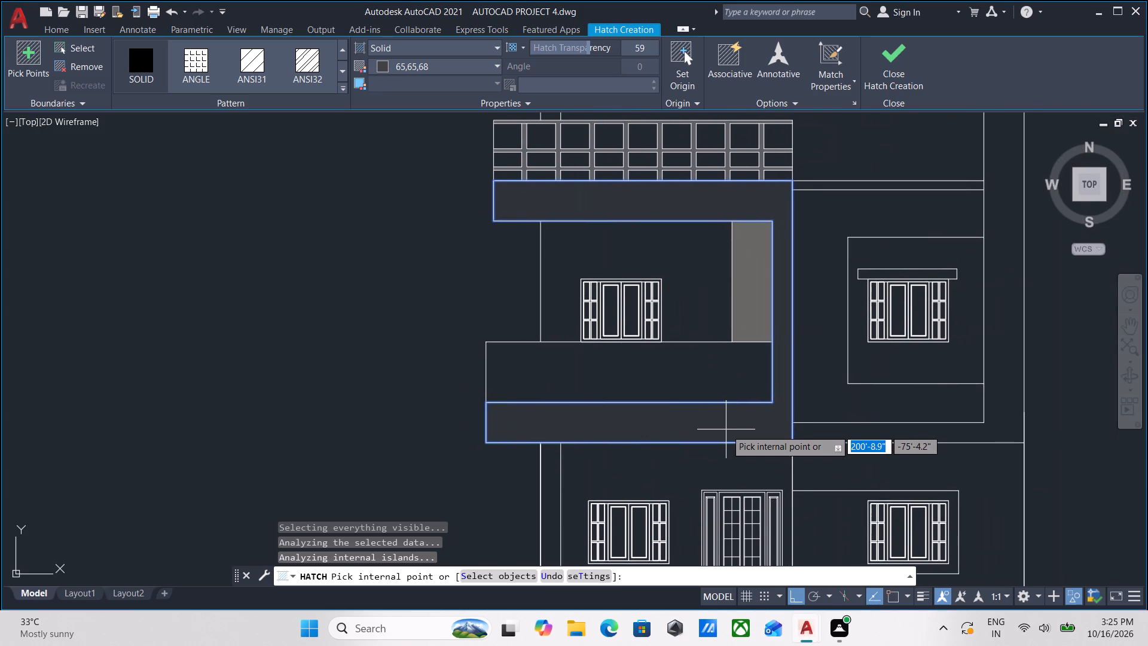
{"action": "scroll", "coordinate": [726, 428], "scroll_direction": "down", "scroll_amount": 1}
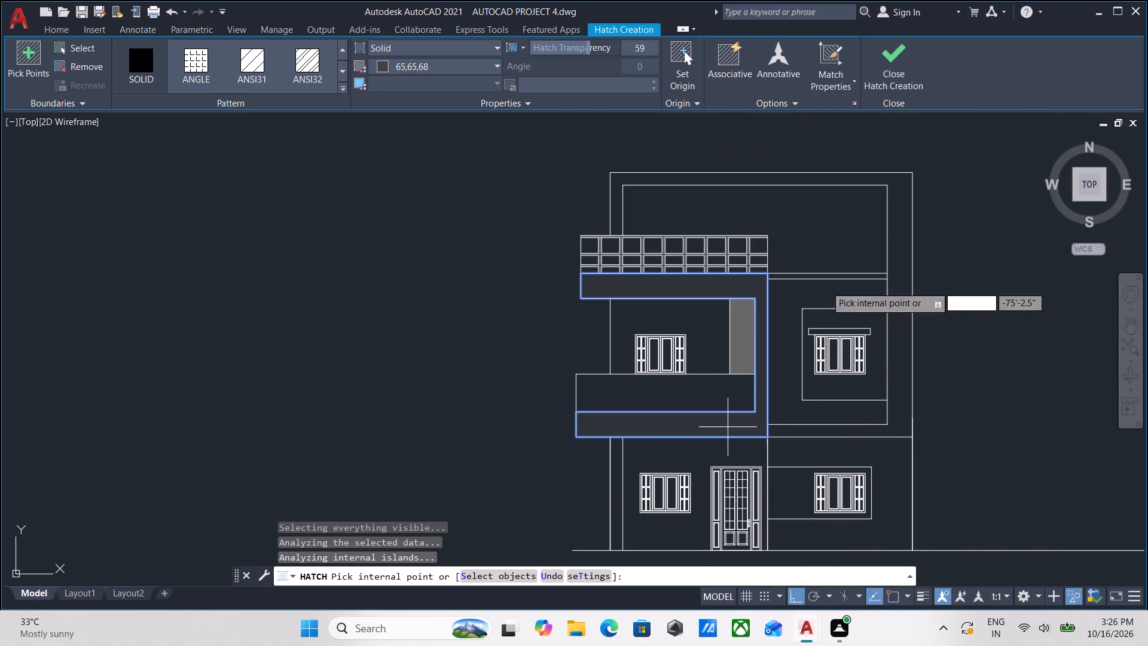
{"action": "left_click", "coordinate": [906, 58]}
{"action": "scroll", "coordinate": [474, 340], "scroll_direction": "up", "scroll_amount": 1}
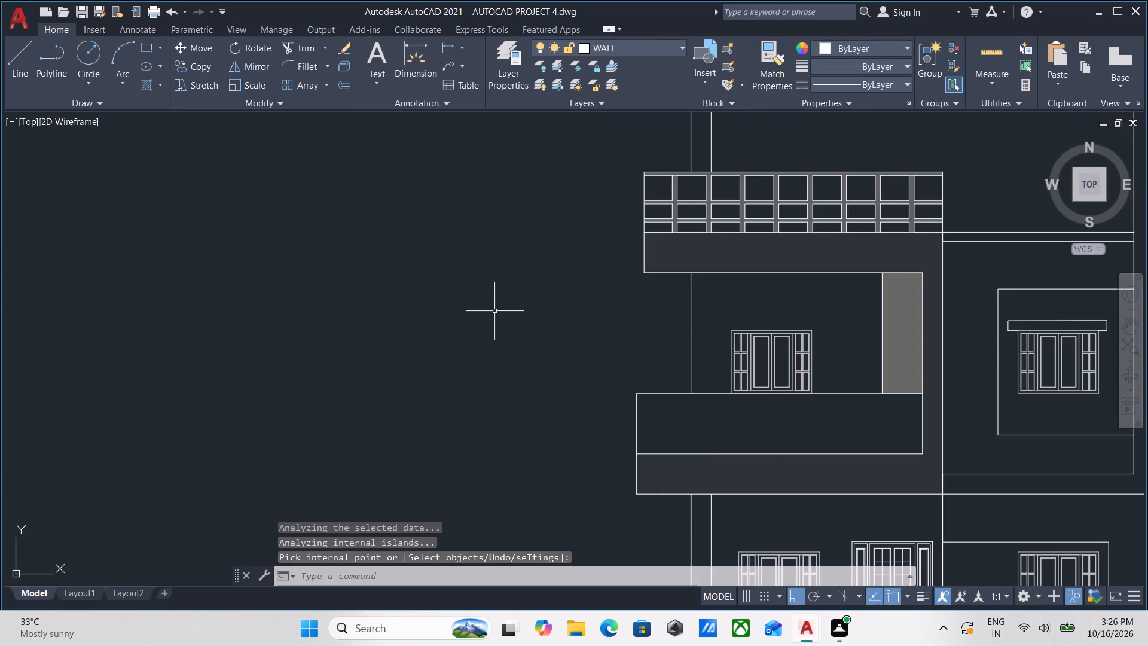
{"action": "scroll", "coordinate": [494, 311], "scroll_direction": "down", "scroll_amount": 1}
{"action": "middle_click_drag", "start_coordinate": [496, 306], "coordinate": [518, 252]}
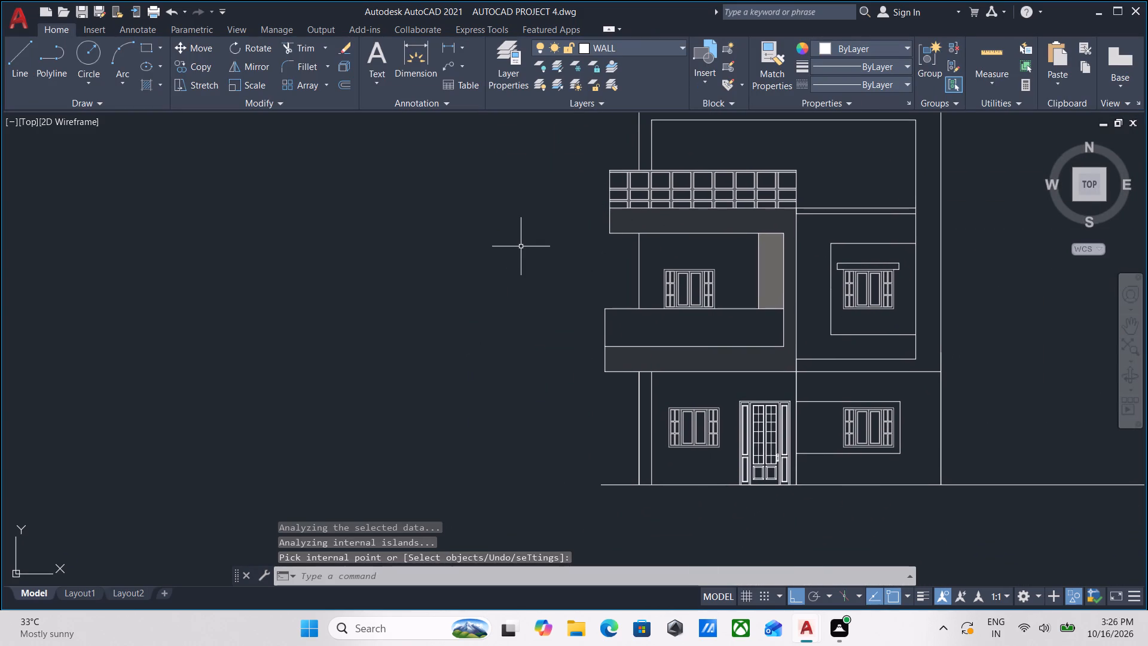
{"action": "middle_click_drag", "start_coordinate": [521, 246], "coordinate": [521, 308]}
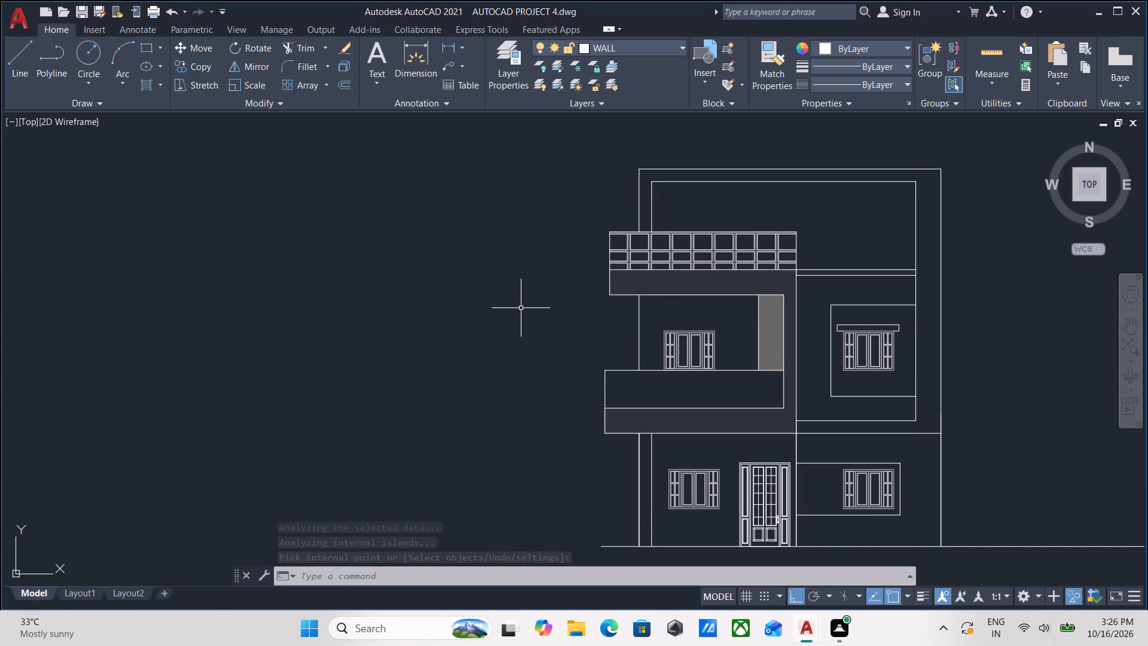
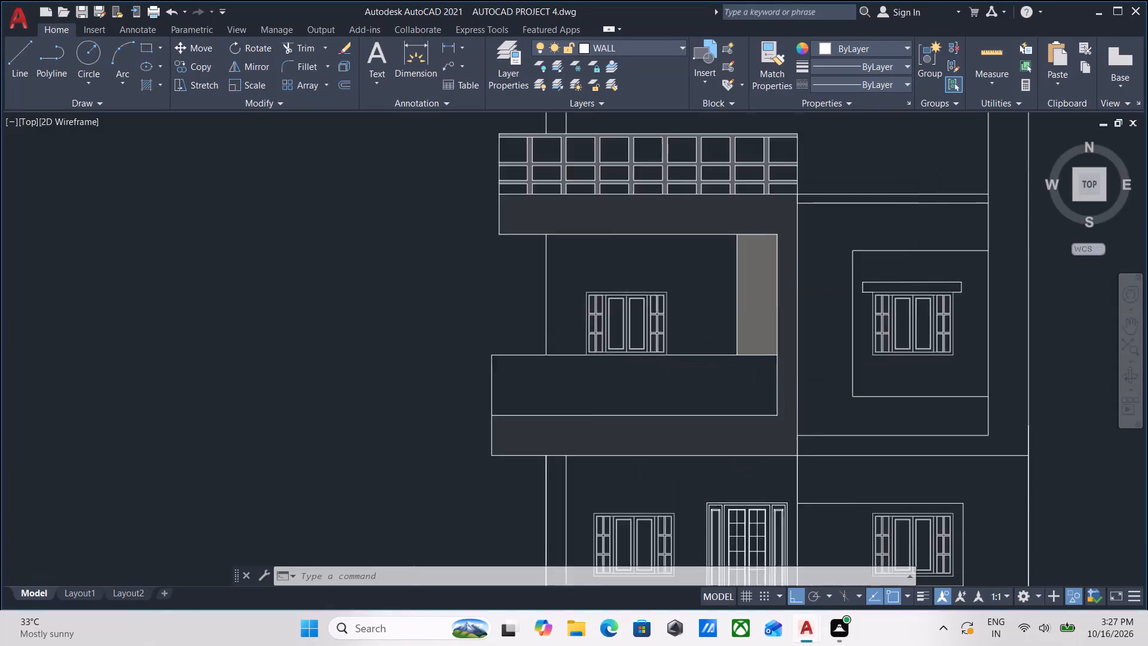
Start another solid hatch and set its colour to the true colour RGB 175,210,225.
{"action": "scroll", "coordinate": [682, 408], "scroll_direction": "down", "scroll_amount": 1}
{"action": "middle_click_drag", "start_coordinate": [700, 397], "coordinate": [756, 380]}
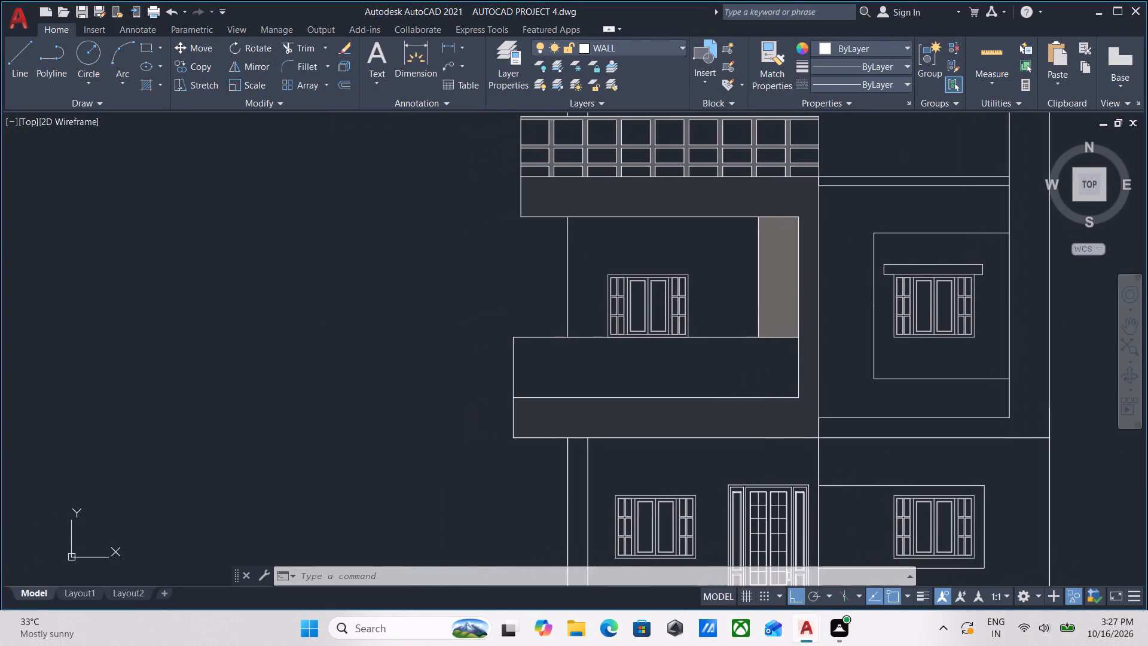
{"action": "scroll", "coordinate": [702, 407], "scroll_direction": "down", "scroll_amount": 1}
{"action": "middle_click_drag", "start_coordinate": [724, 377], "coordinate": [798, 326]}
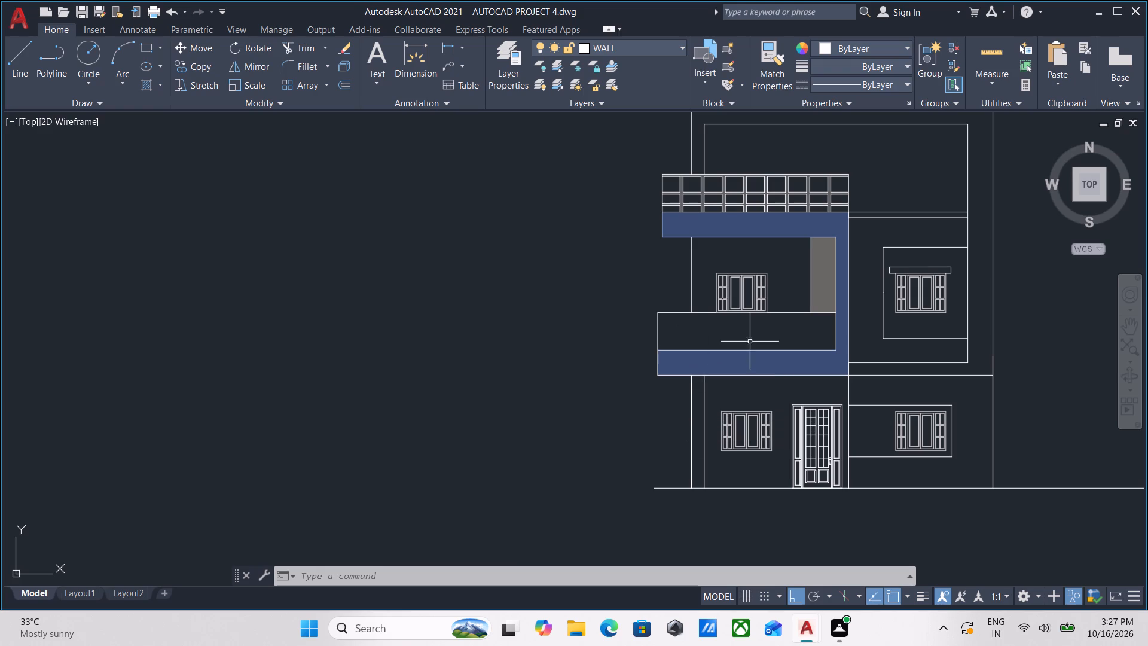
{"action": "middle_click_drag", "start_coordinate": [636, 296], "coordinate": [634, 325]}
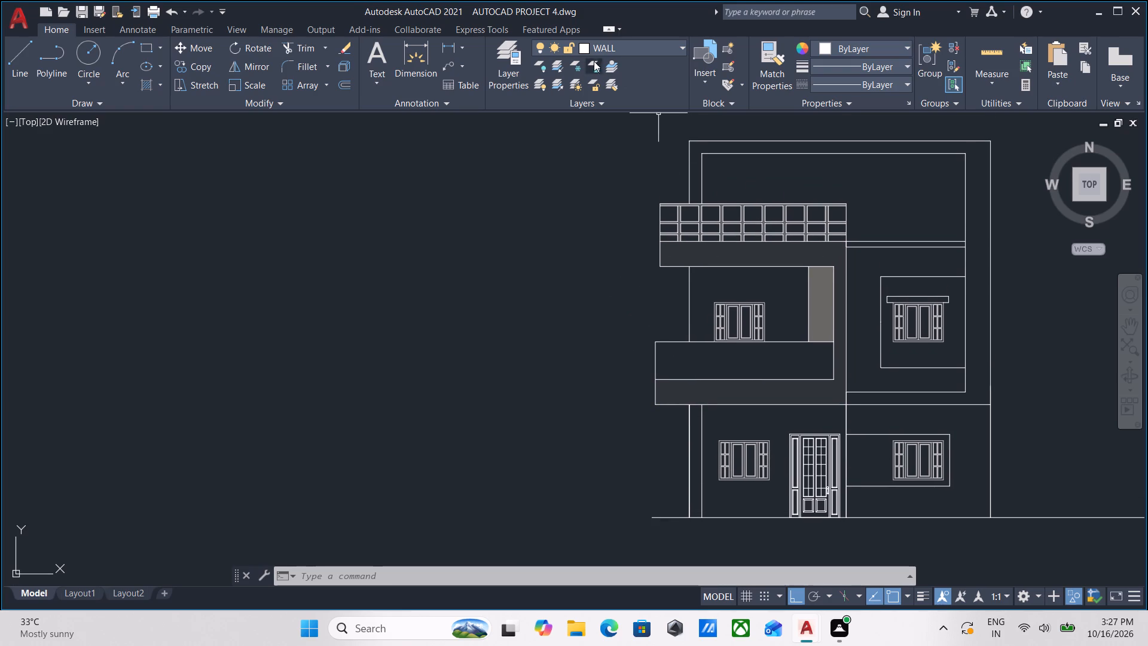
{"action": "key", "text": "h"}
{"action": "key", "text": "Return"}
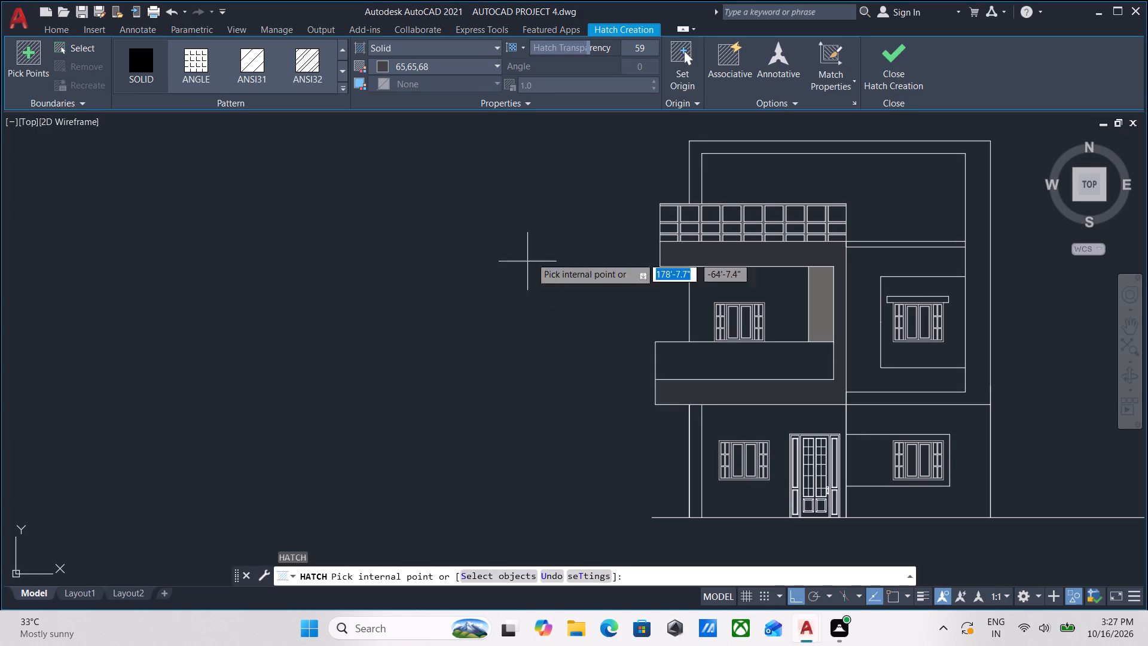
{"action": "left_click", "coordinate": [378, 67]}
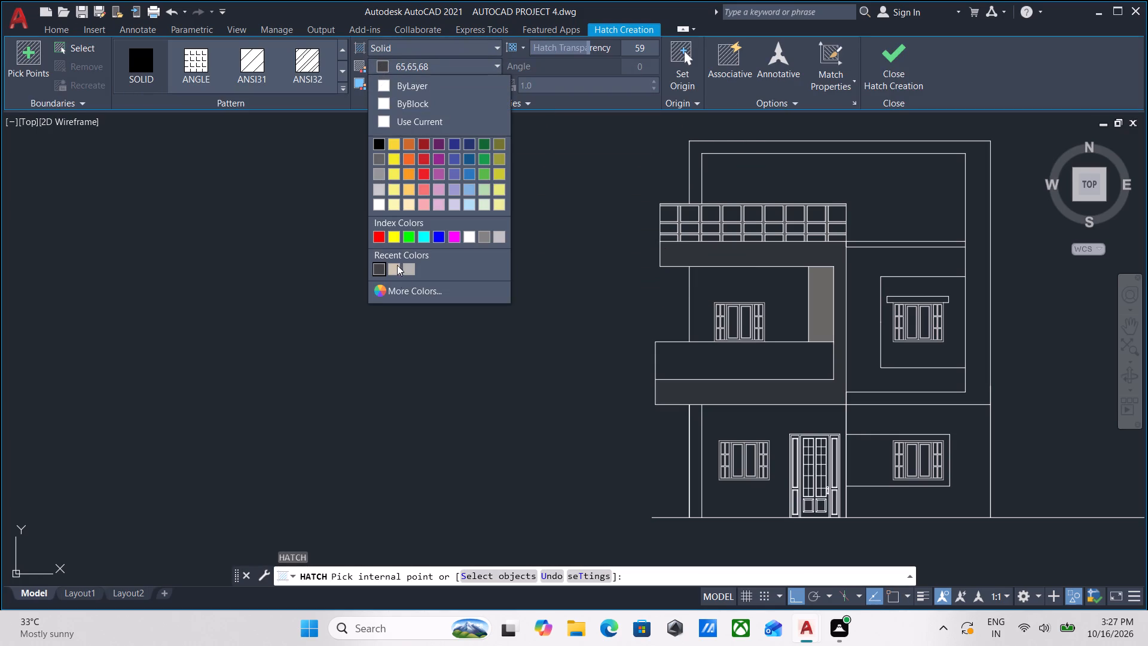
{"action": "left_click", "coordinate": [403, 292]}
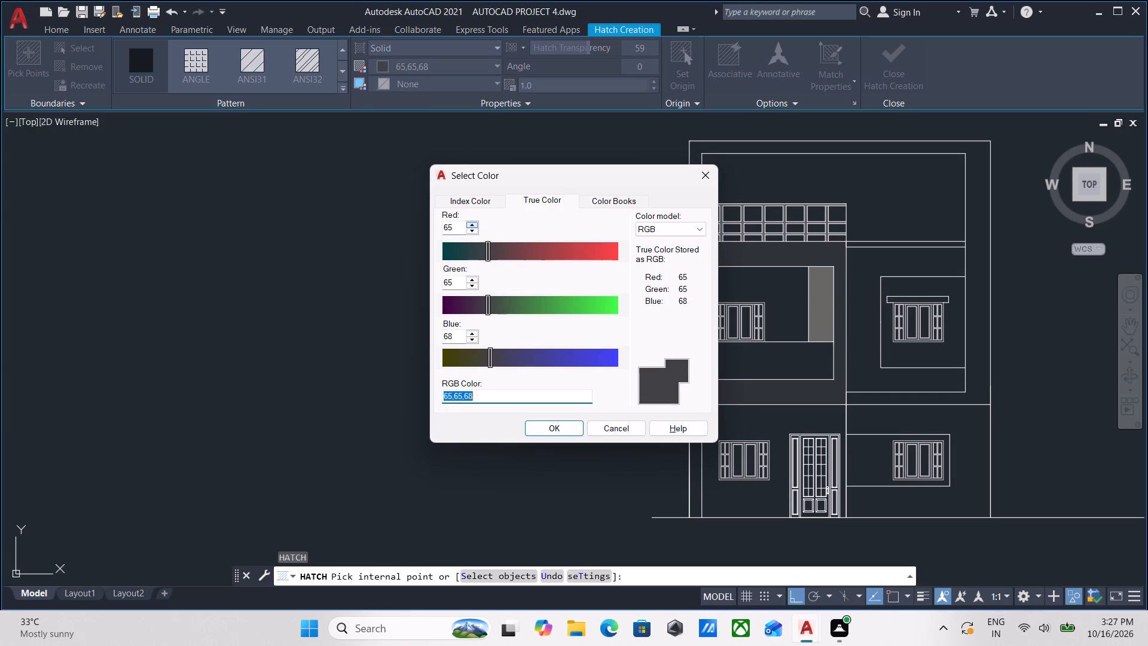
{"action": "left_click_drag", "start_coordinate": [454, 231], "coordinate": [391, 232]}
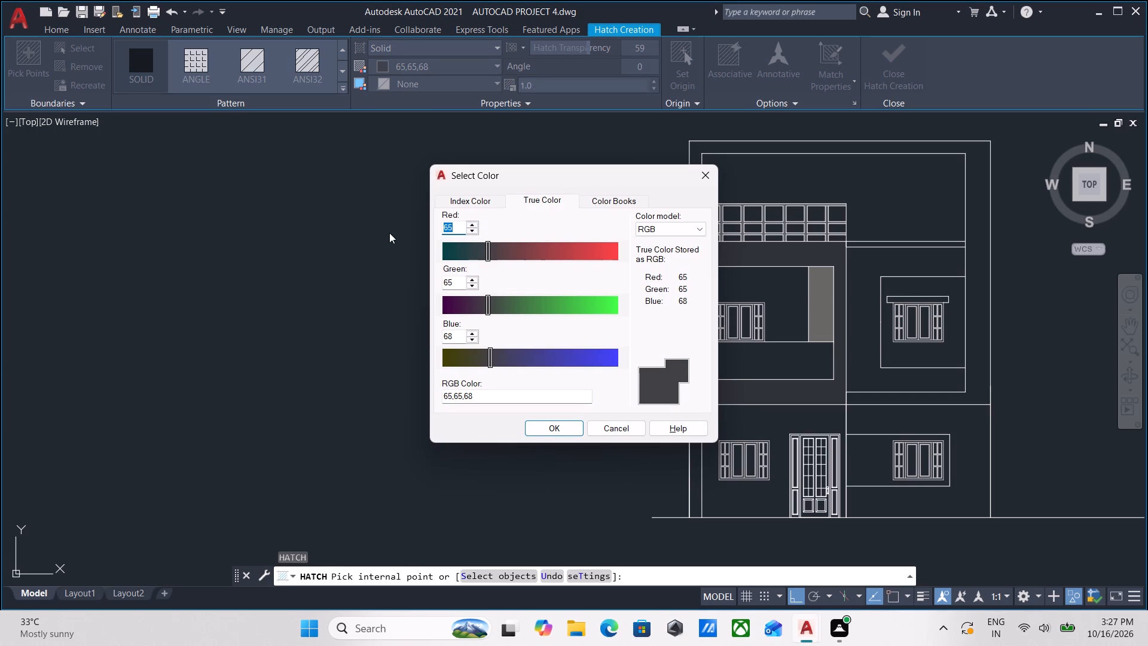
{"action": "type", "text": "175"}
{"action": "left_click_drag", "start_coordinate": [462, 284], "coordinate": [432, 290]}
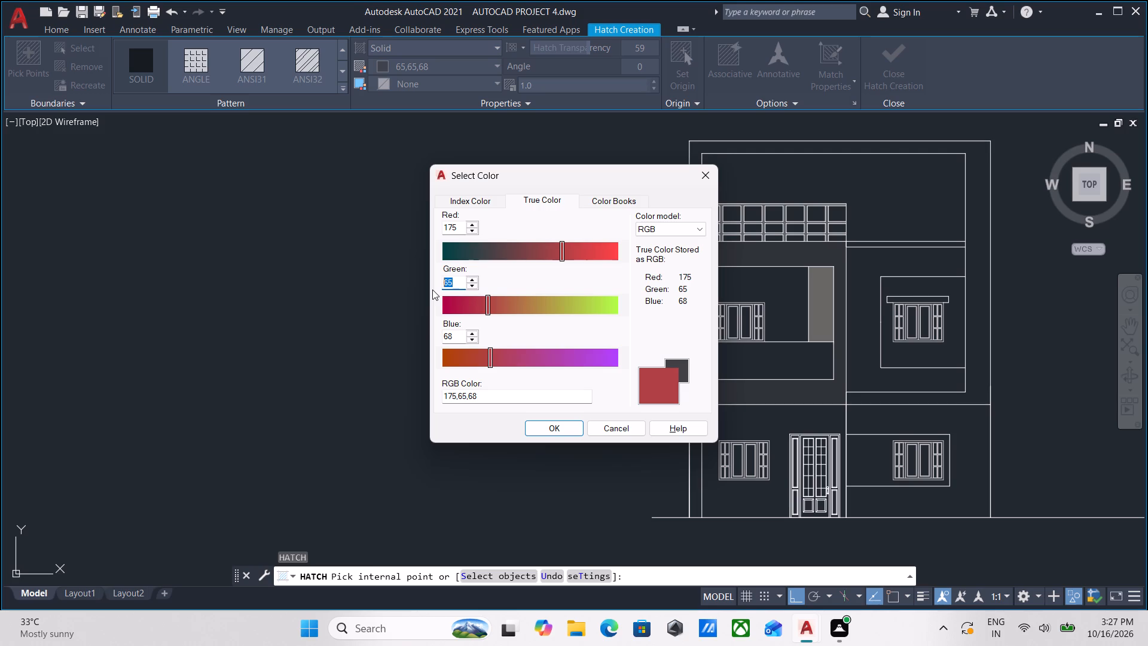
{"action": "type", "text": "210"}
{"action": "left_click_drag", "start_coordinate": [460, 336], "coordinate": [418, 345]}
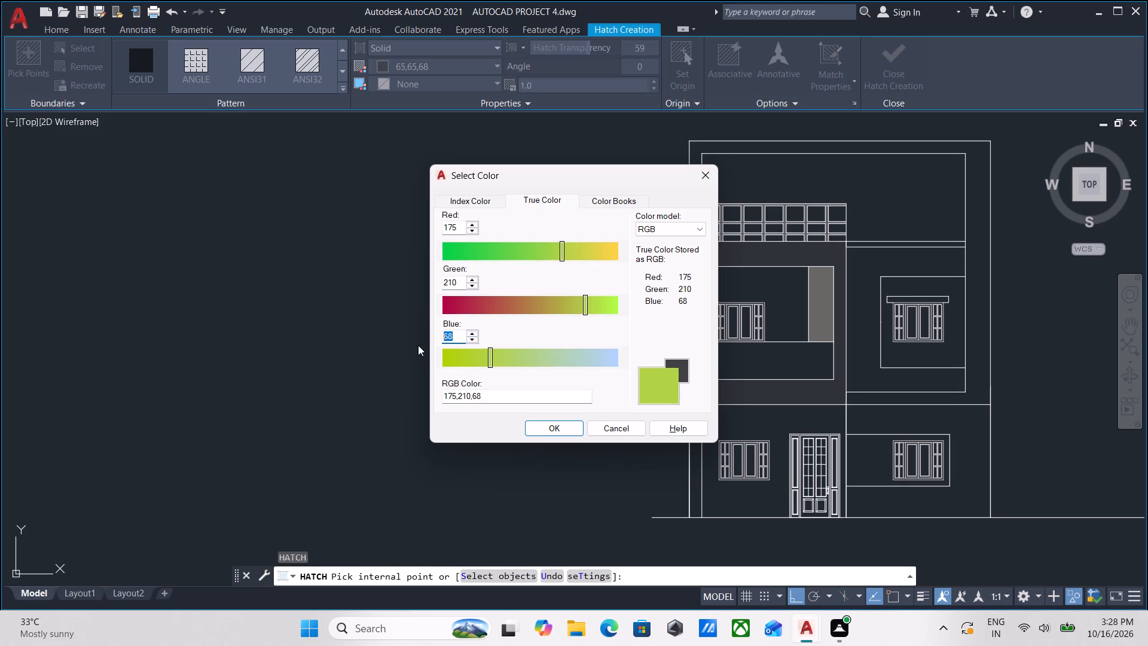
{"action": "type", "text": "225"}
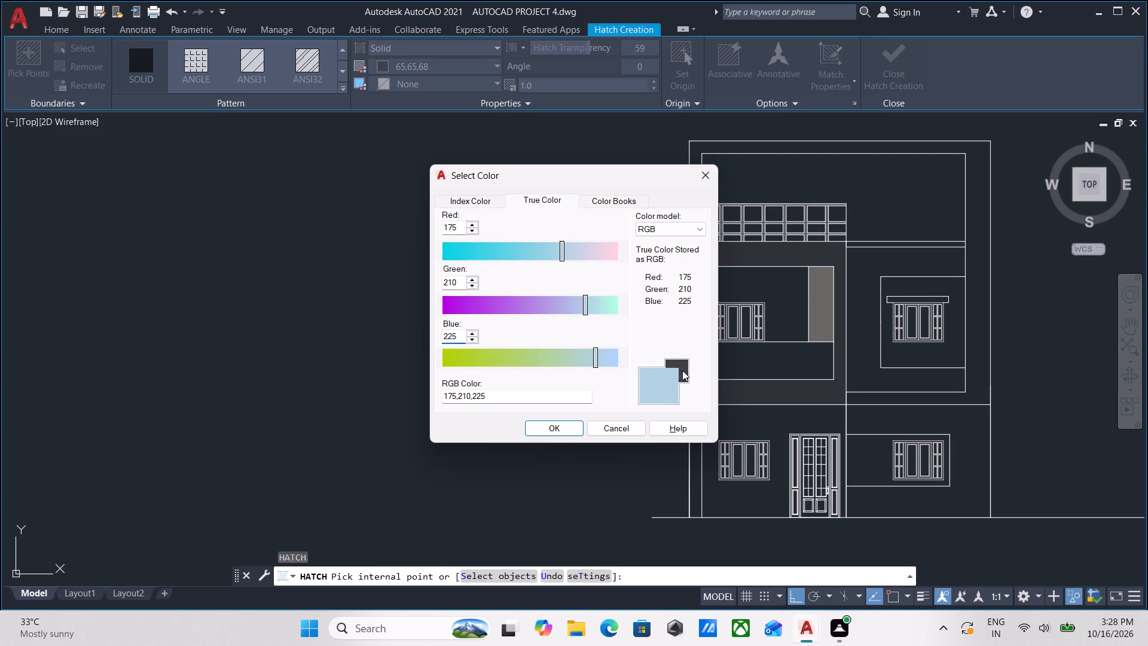
{"action": "left_click", "coordinate": [561, 425]}
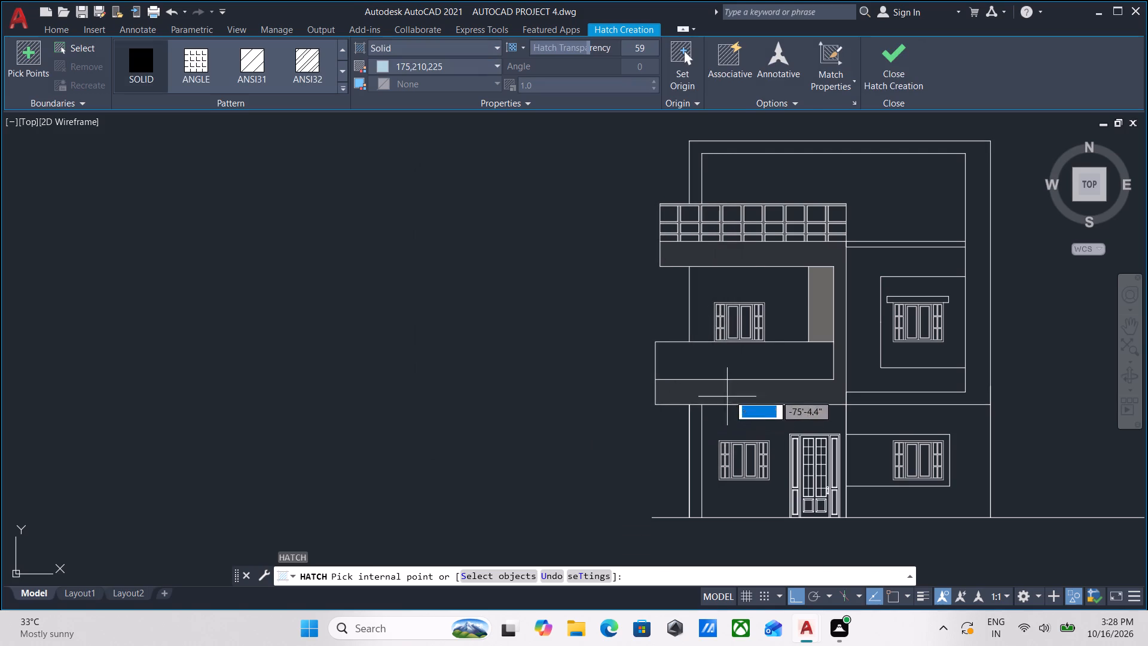
Fill the rectangular upper-floor balcony parapet panel with the light-blue solid hatch and finish the hatch.
{"action": "scroll", "coordinate": [739, 380], "scroll_direction": "up", "scroll_amount": 1}
{"action": "left_click", "coordinate": [749, 350]}
{"action": "scroll", "coordinate": [779, 333], "scroll_direction": "down", "scroll_amount": 2}
{"action": "middle_click_drag", "start_coordinate": [779, 333], "coordinate": [720, 359]}
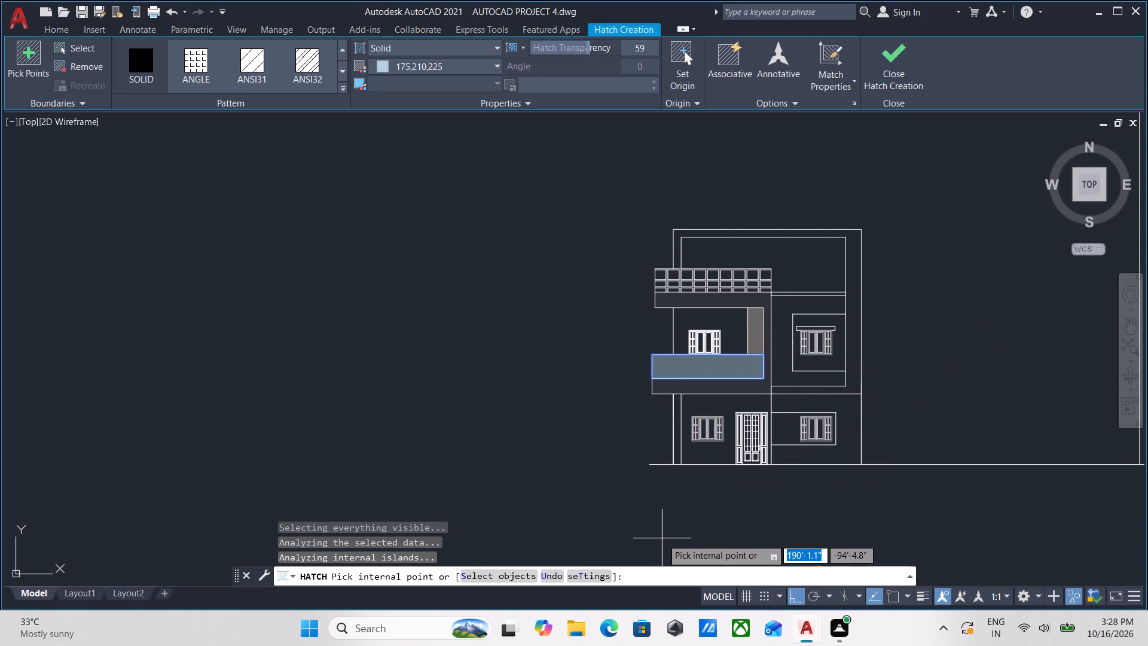
{"action": "scroll", "coordinate": [766, 515], "scroll_direction": "up", "scroll_amount": 2}
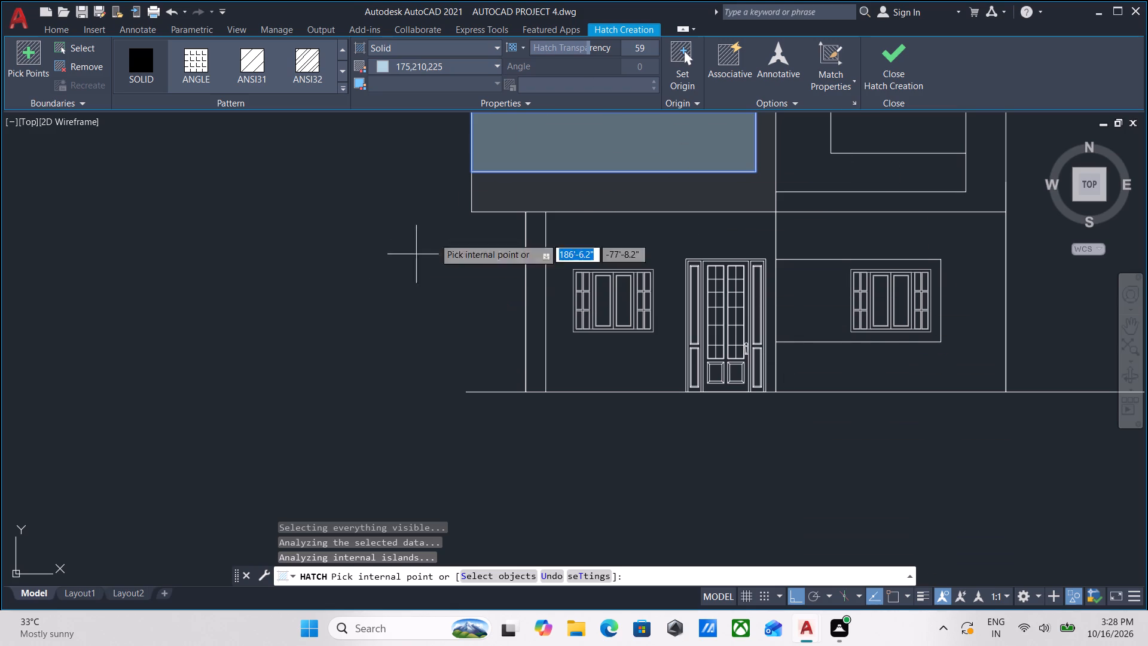
{"action": "left_click", "coordinate": [896, 76]}
Start another solid hatch and open its true colour values for editing, beginning with the red component.
{"action": "middle_click_drag", "start_coordinate": [255, 345], "coordinate": [355, 523]}
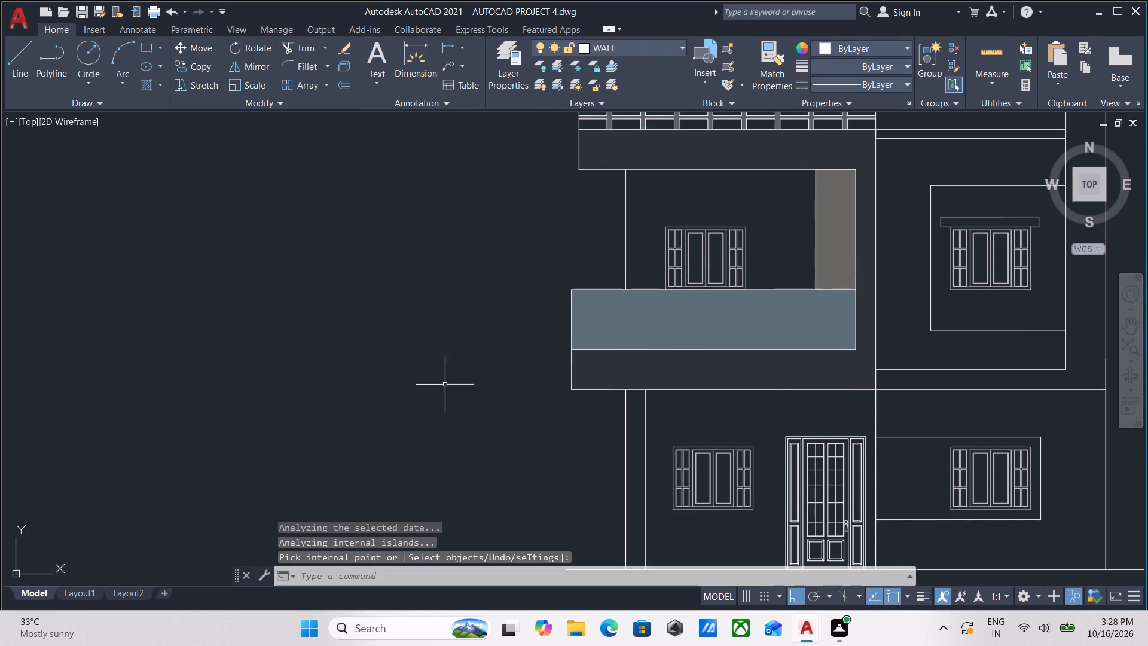
{"action": "middle_click_drag", "start_coordinate": [454, 400], "coordinate": [477, 446]}
{"action": "key", "text": "h"}
{"action": "key", "text": "Return"}
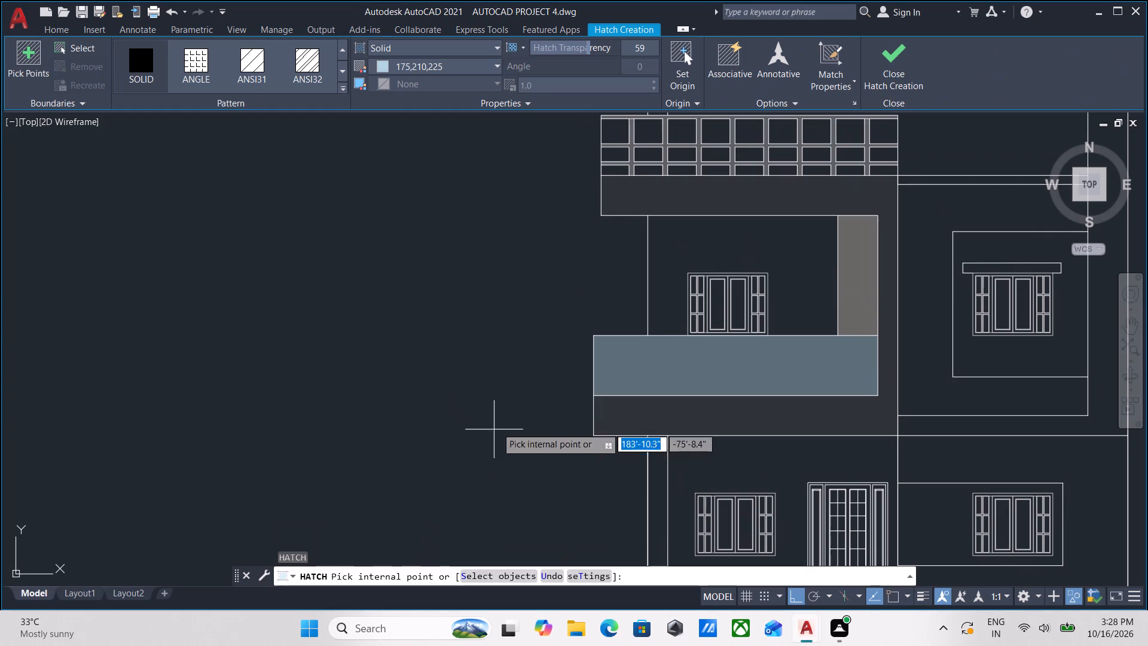
{"action": "left_click", "coordinate": [378, 68]}
{"action": "left_click", "coordinate": [422, 291]}
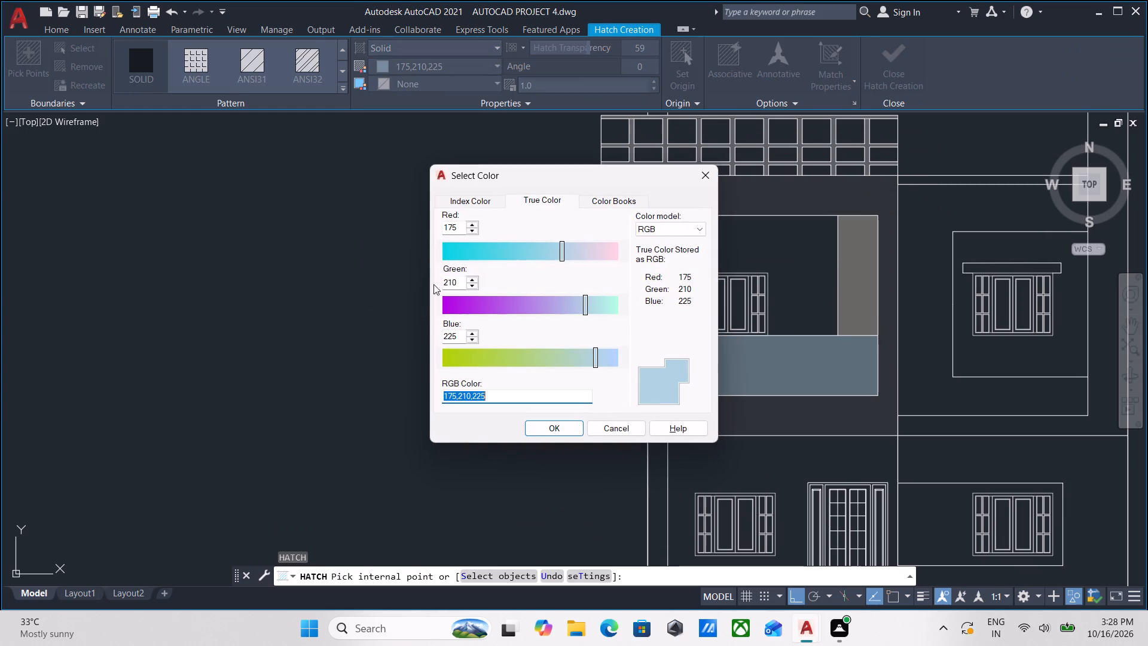
{"action": "left_click_drag", "start_coordinate": [456, 227], "coordinate": [401, 219]}
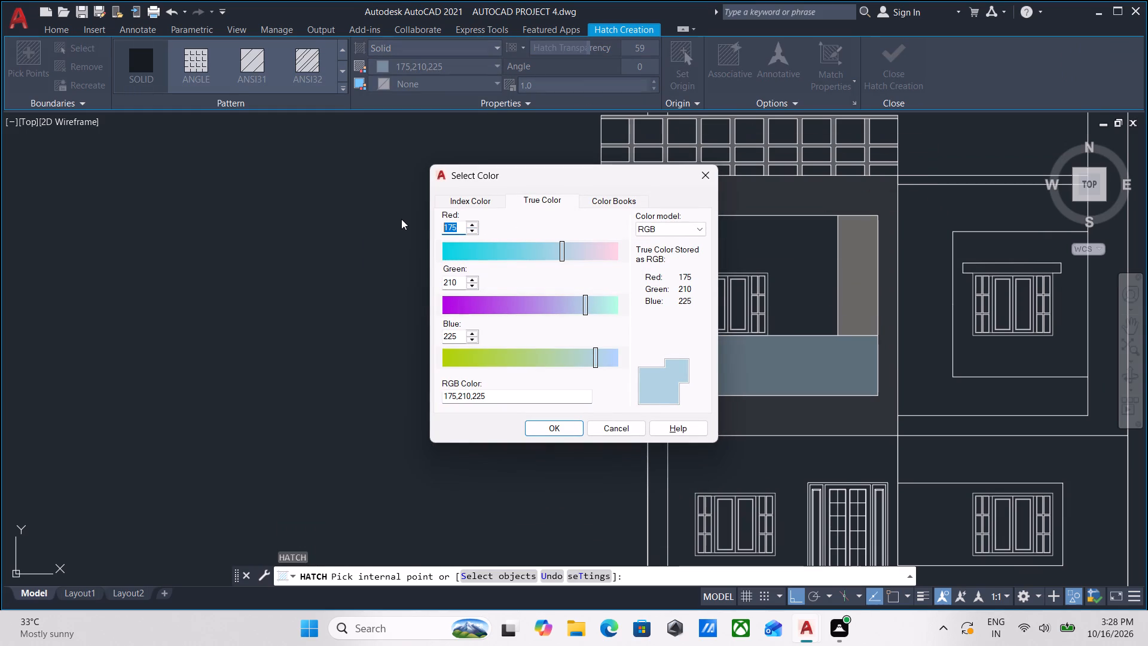
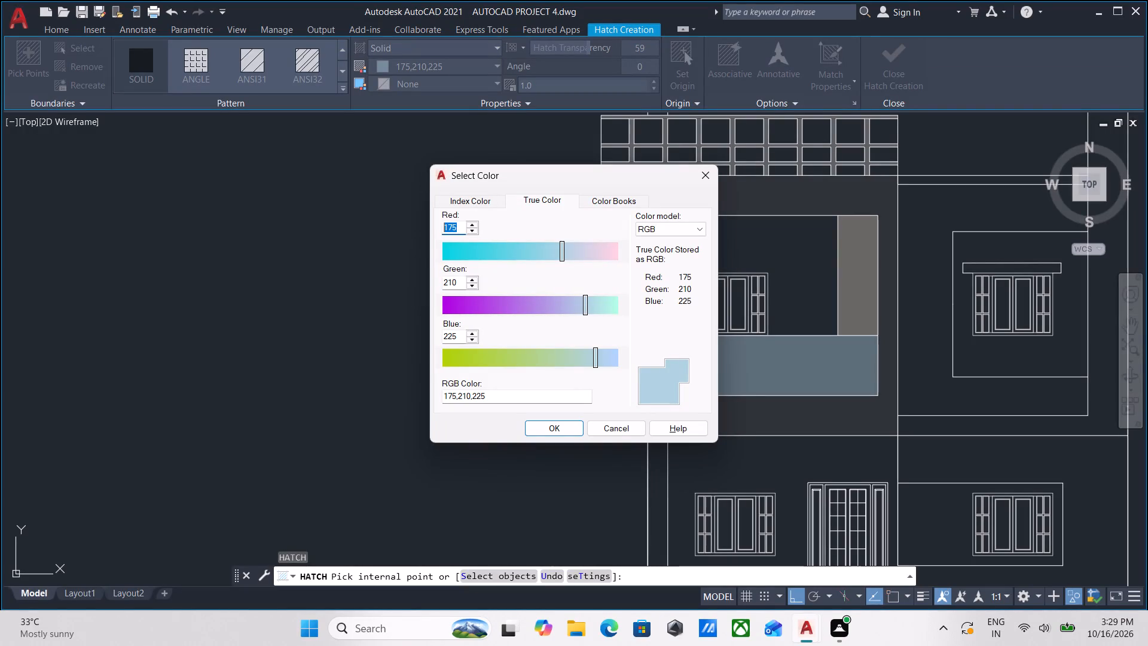
Set the new solid hatch's true colour to RGB 245,245,240.
{"action": "left_click_drag", "start_coordinate": [456, 228], "coordinate": [320, 228]}
{"action": "key", "text": "2"}
{"action": "type", "text": "45"}
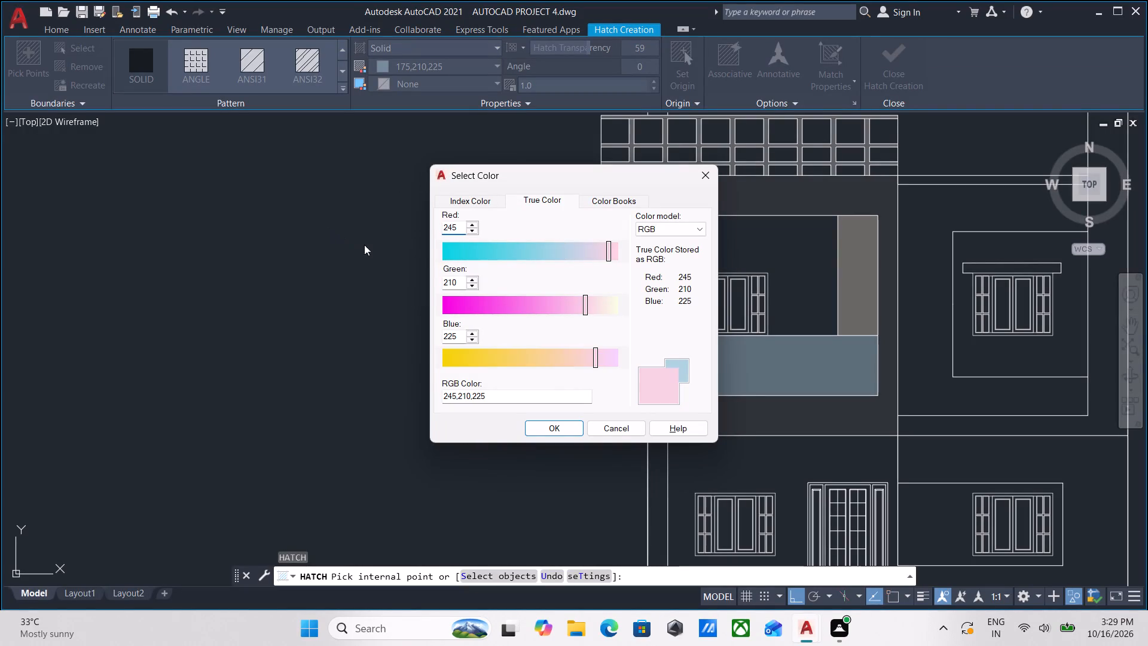
{"action": "left_click_drag", "start_coordinate": [458, 284], "coordinate": [383, 285]}
{"action": "type", "text": "245"}
{"action": "left_click_drag", "start_coordinate": [459, 342], "coordinate": [387, 340]}
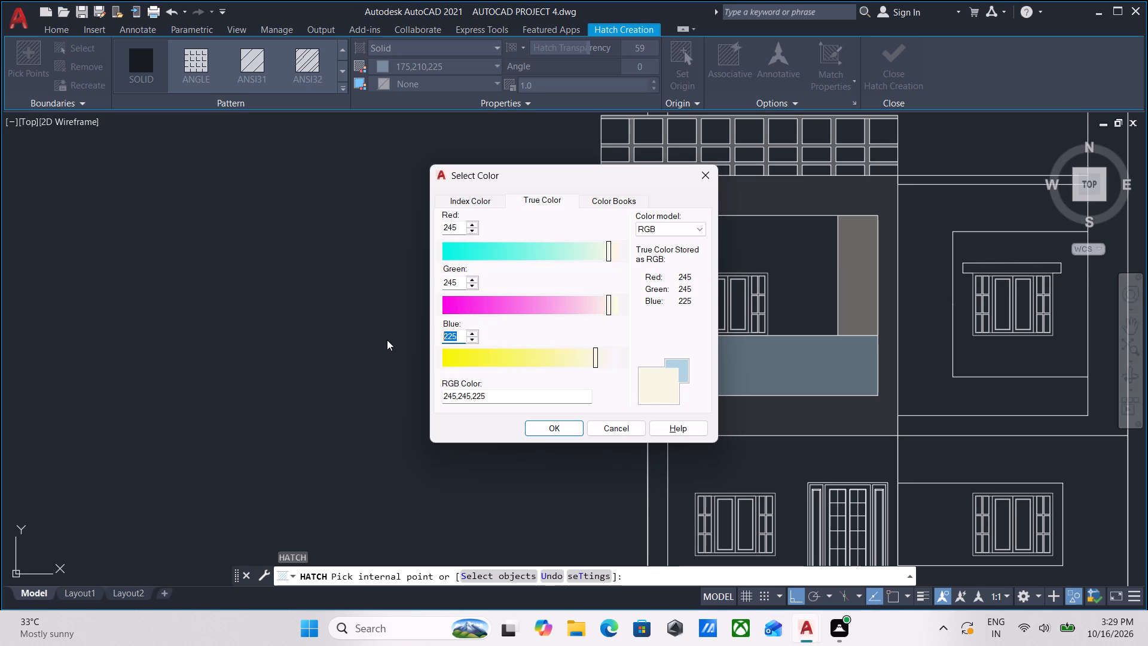
{"action": "type", "text": "240"}
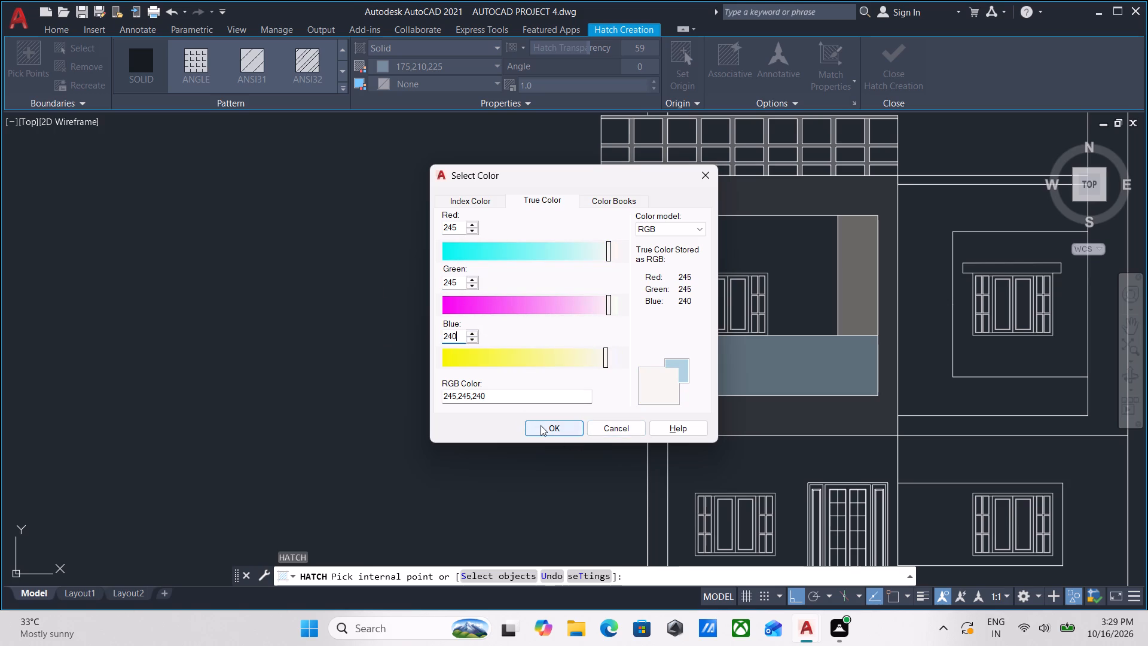
{"action": "left_click", "coordinate": [541, 425]}
{"action": "scroll", "coordinate": [597, 353], "scroll_direction": "down", "scroll_amount": 1}
{"action": "middle_click_drag", "start_coordinate": [572, 366], "coordinate": [415, 405]}
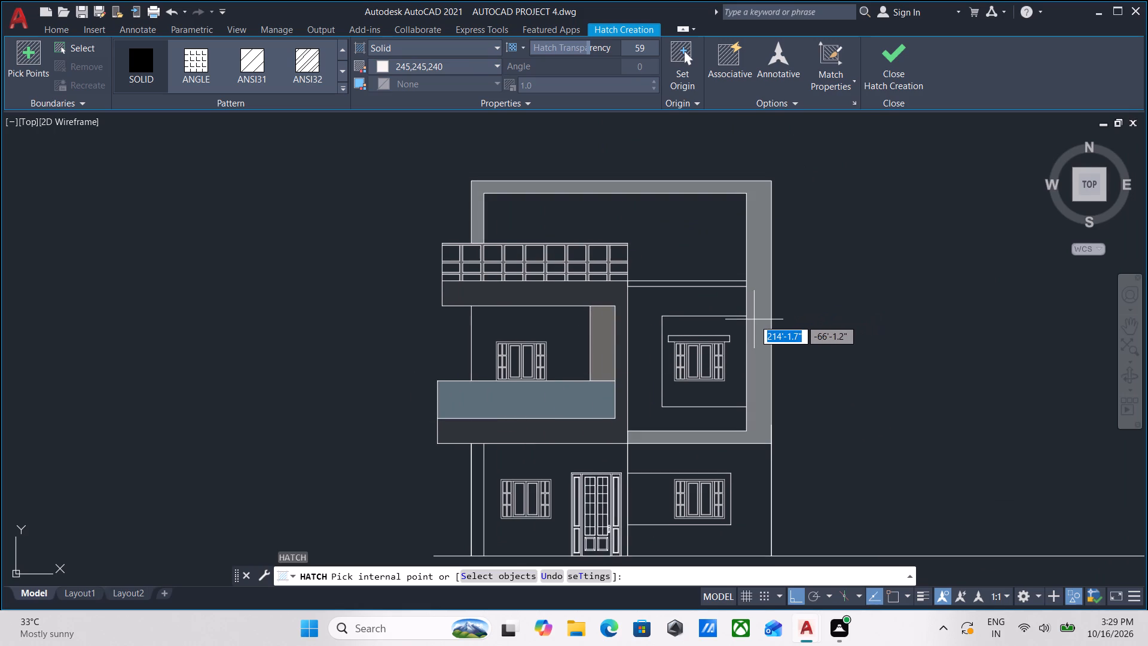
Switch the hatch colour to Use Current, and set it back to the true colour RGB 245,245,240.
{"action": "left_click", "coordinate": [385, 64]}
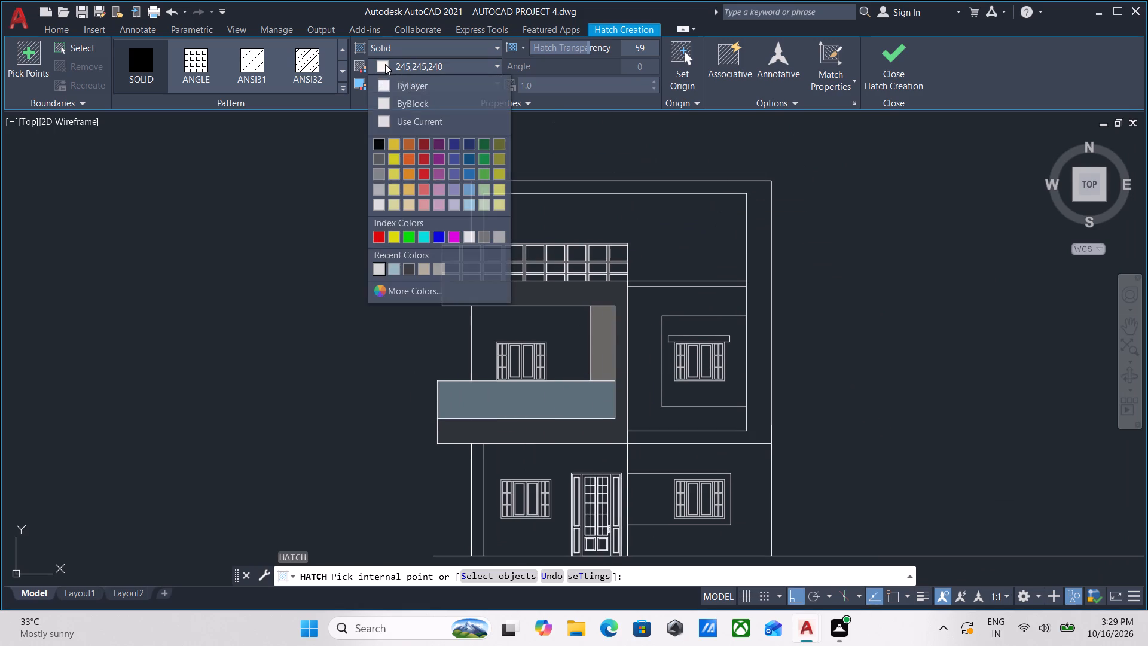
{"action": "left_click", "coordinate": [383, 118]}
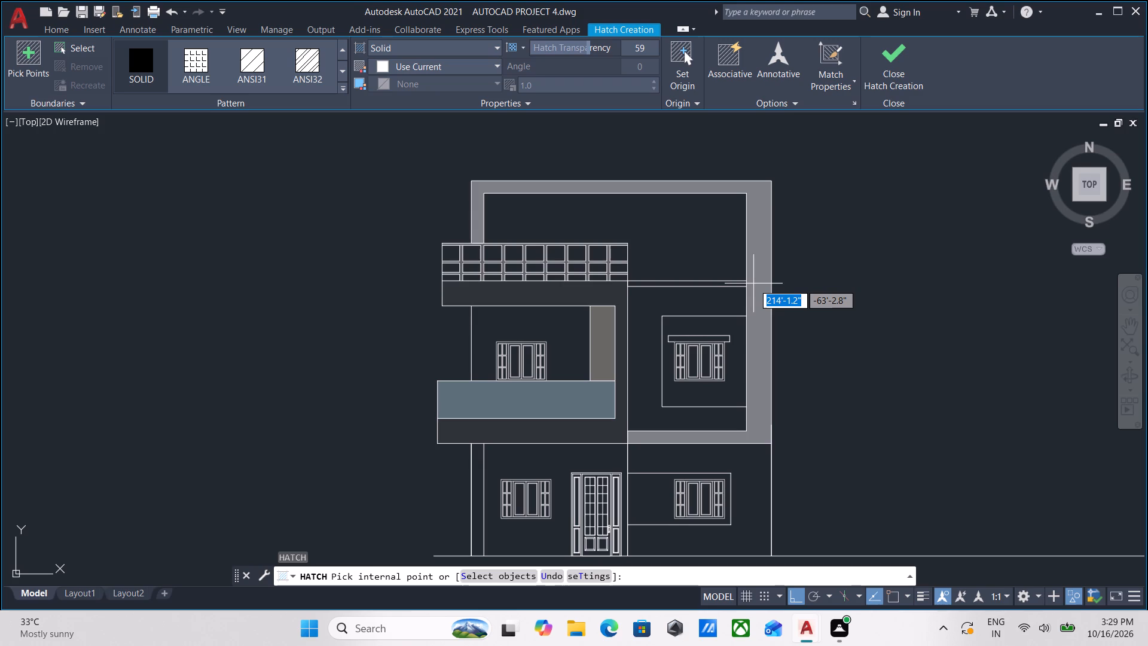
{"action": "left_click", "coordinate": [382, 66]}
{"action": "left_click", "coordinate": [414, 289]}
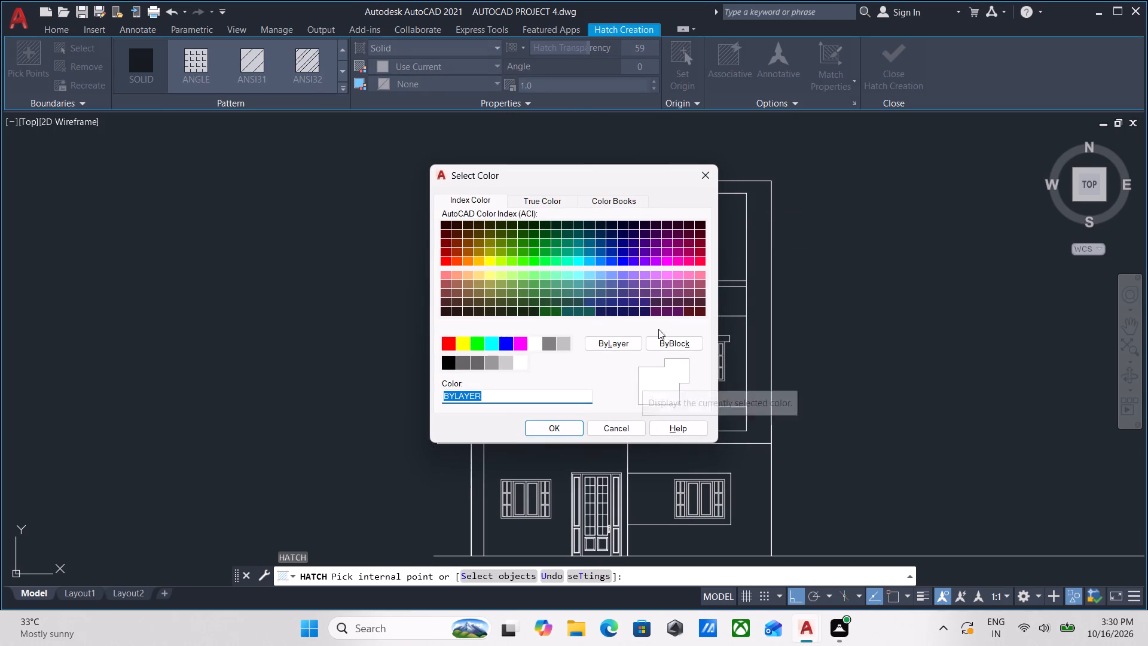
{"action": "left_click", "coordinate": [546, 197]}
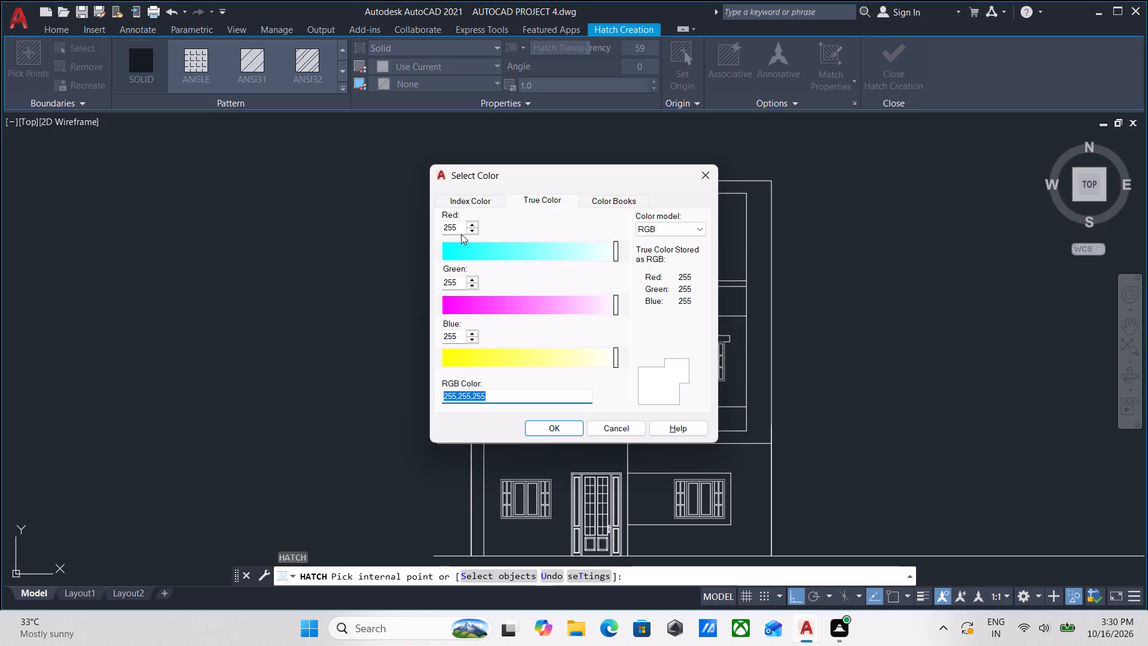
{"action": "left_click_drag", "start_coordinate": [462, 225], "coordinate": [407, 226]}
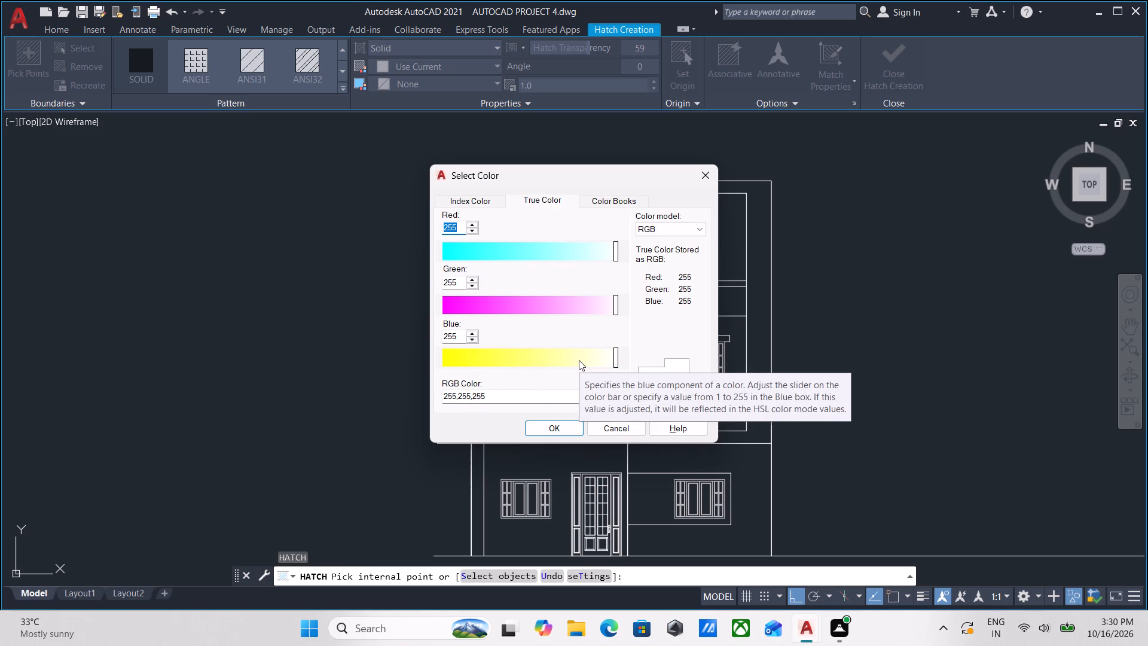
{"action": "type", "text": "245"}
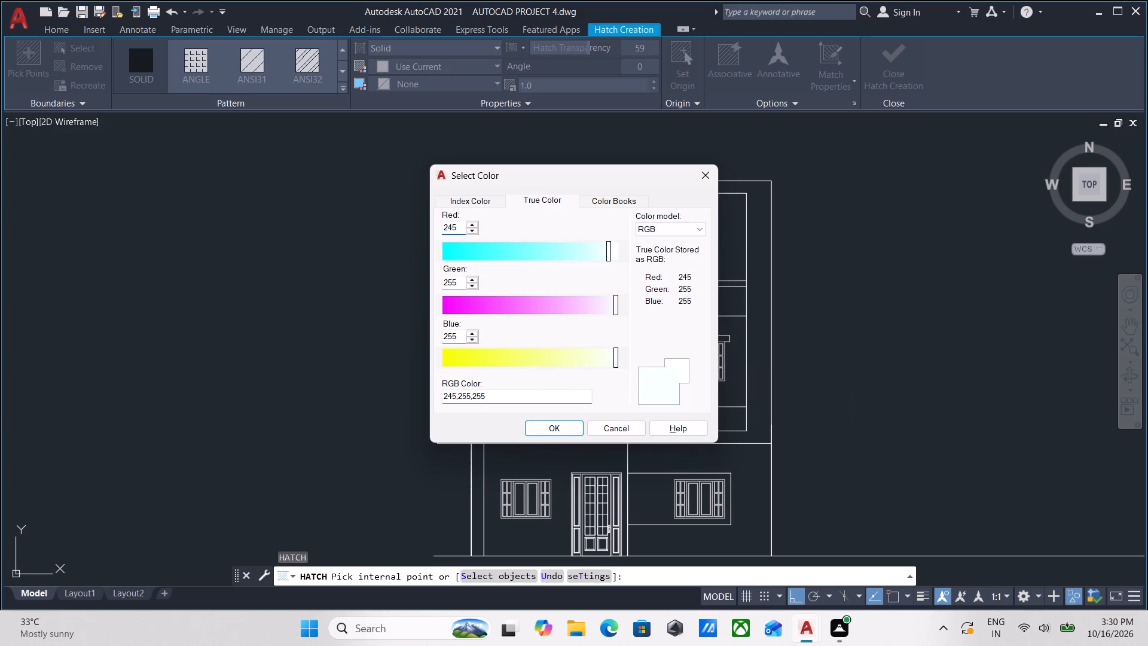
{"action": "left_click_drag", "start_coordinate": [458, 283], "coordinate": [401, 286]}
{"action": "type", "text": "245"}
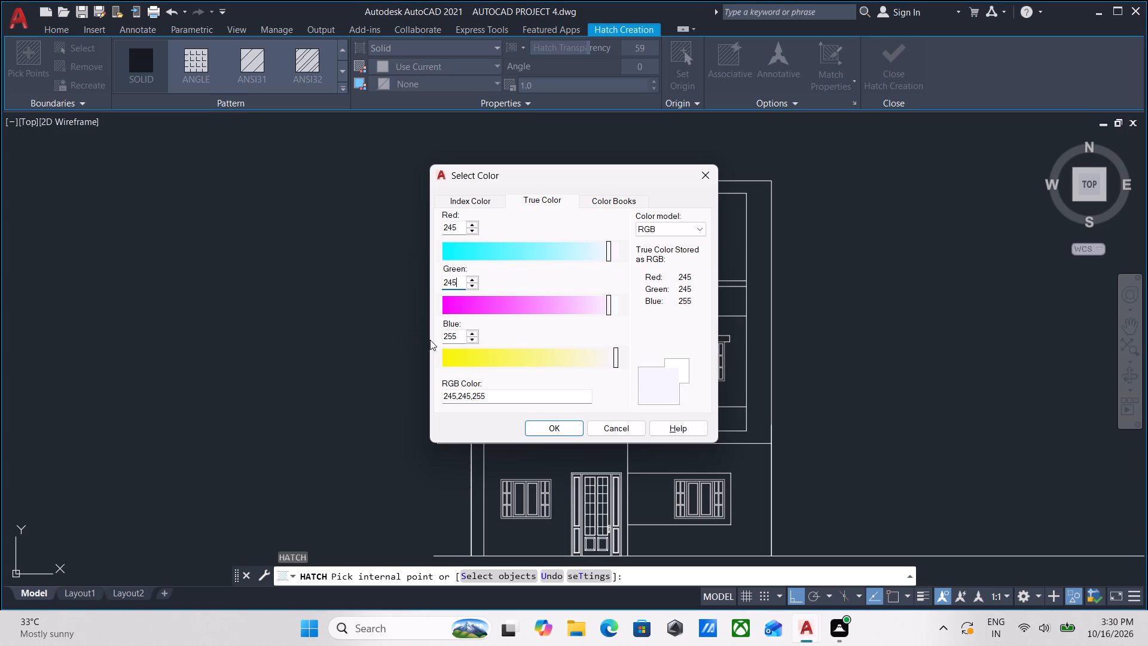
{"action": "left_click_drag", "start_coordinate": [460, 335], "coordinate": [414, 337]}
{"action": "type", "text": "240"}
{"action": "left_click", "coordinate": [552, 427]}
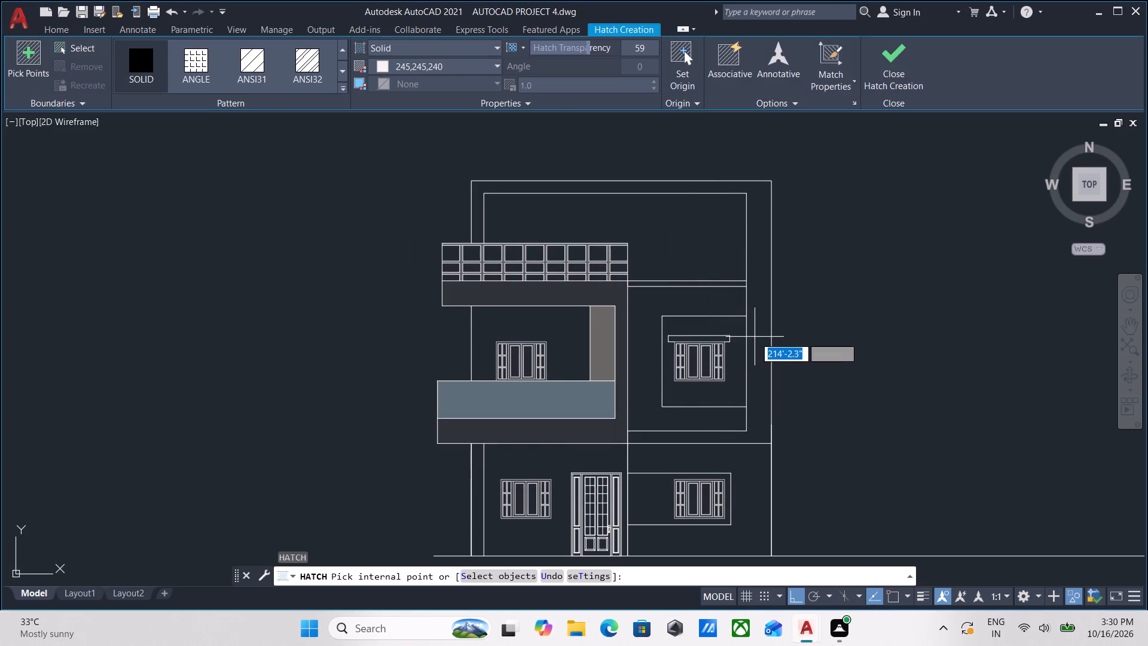
Fill the large outer frame around the upper floors with the off-white solid hatch at transparency 0 and finish the hatch.
{"action": "left_click", "coordinate": [755, 337]}
{"action": "scroll", "coordinate": [755, 337], "scroll_direction": "up", "scroll_amount": 5}
{"action": "scroll", "coordinate": [756, 350], "scroll_direction": "down", "scroll_amount": 1}
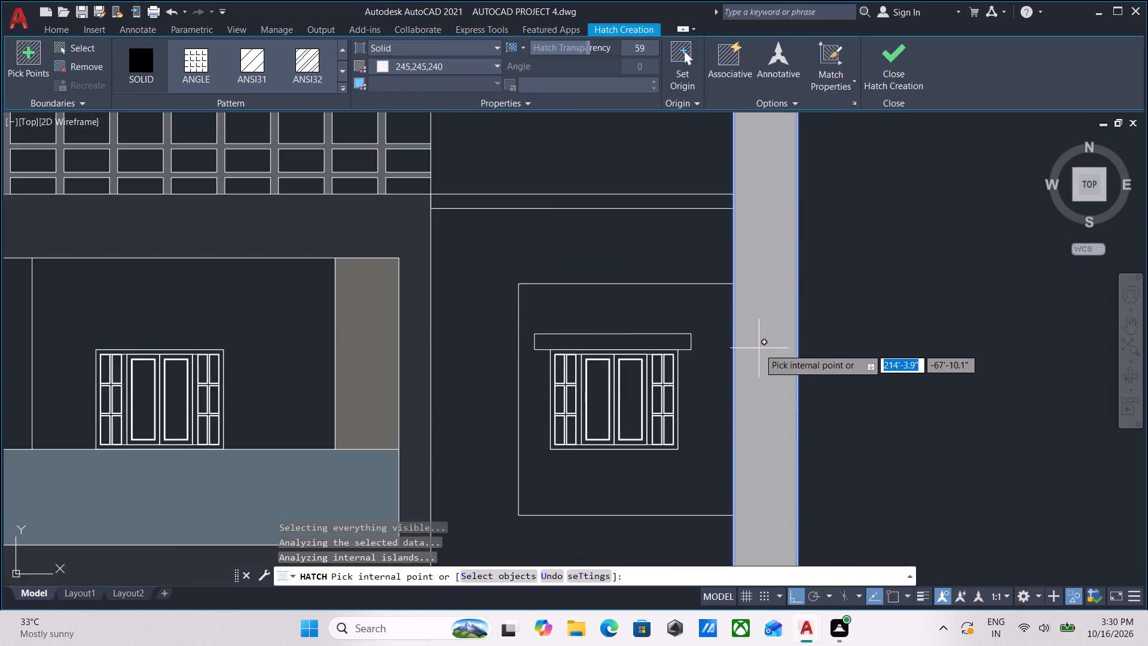
{"action": "scroll", "coordinate": [760, 345], "scroll_direction": "up", "scroll_amount": 2}
{"action": "scroll", "coordinate": [761, 340], "scroll_direction": "down", "scroll_amount": 2}
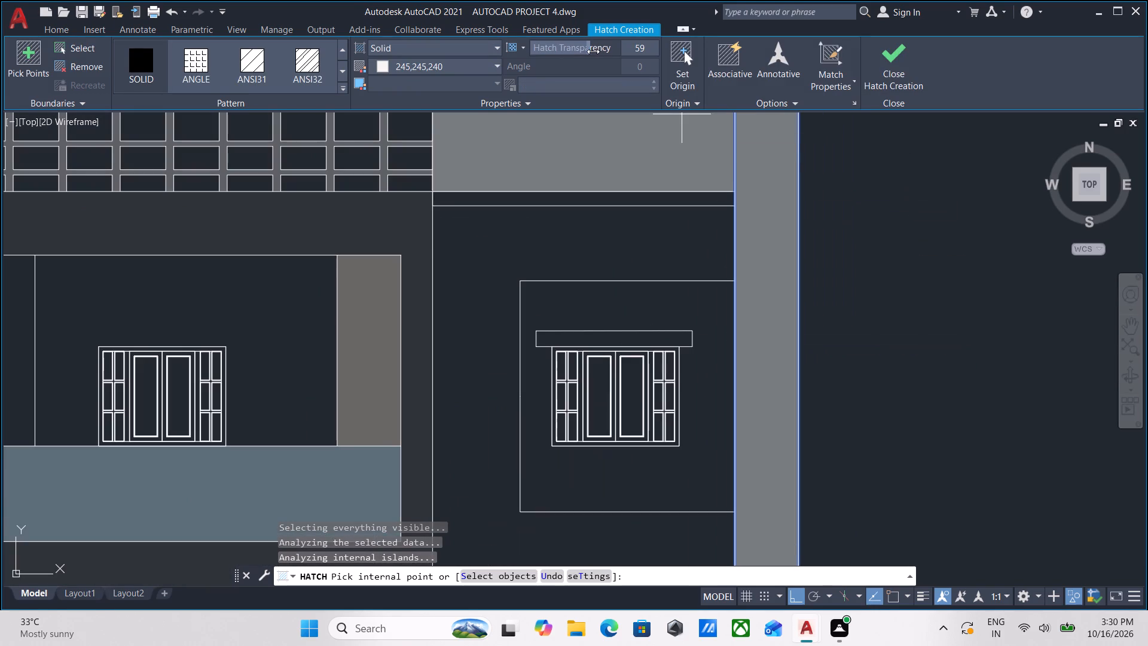
{"action": "left_click_drag", "start_coordinate": [588, 44], "coordinate": [371, 45]}
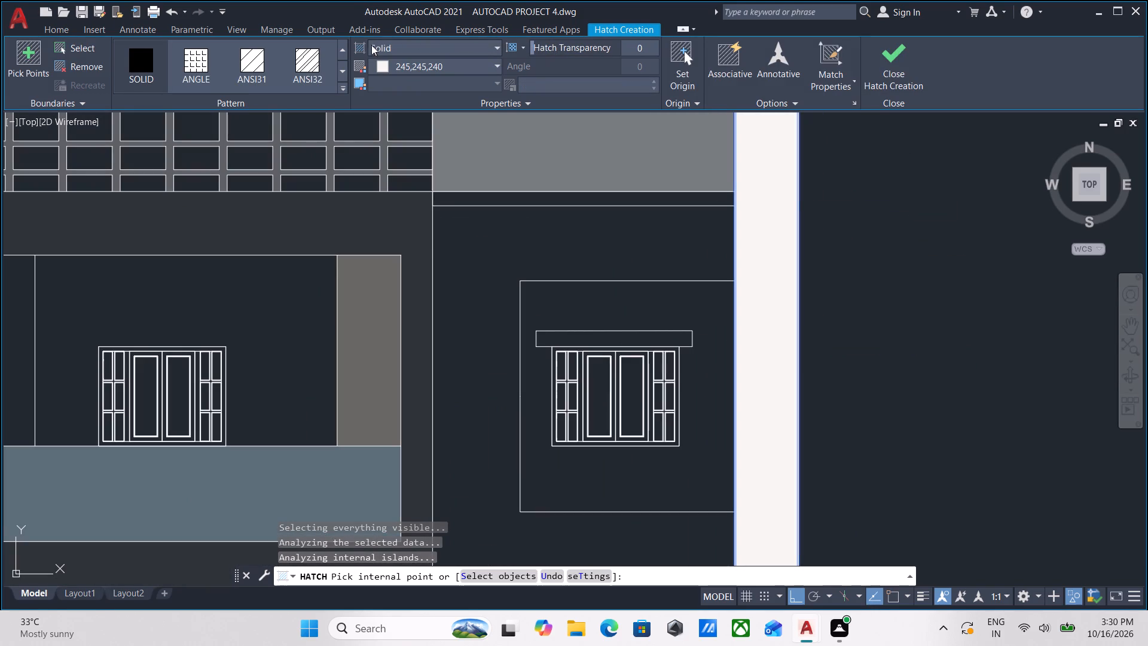
{"action": "scroll", "coordinate": [789, 252], "scroll_direction": "down", "scroll_amount": 1}
{"action": "middle_click_drag", "start_coordinate": [789, 253], "coordinate": [783, 333]}
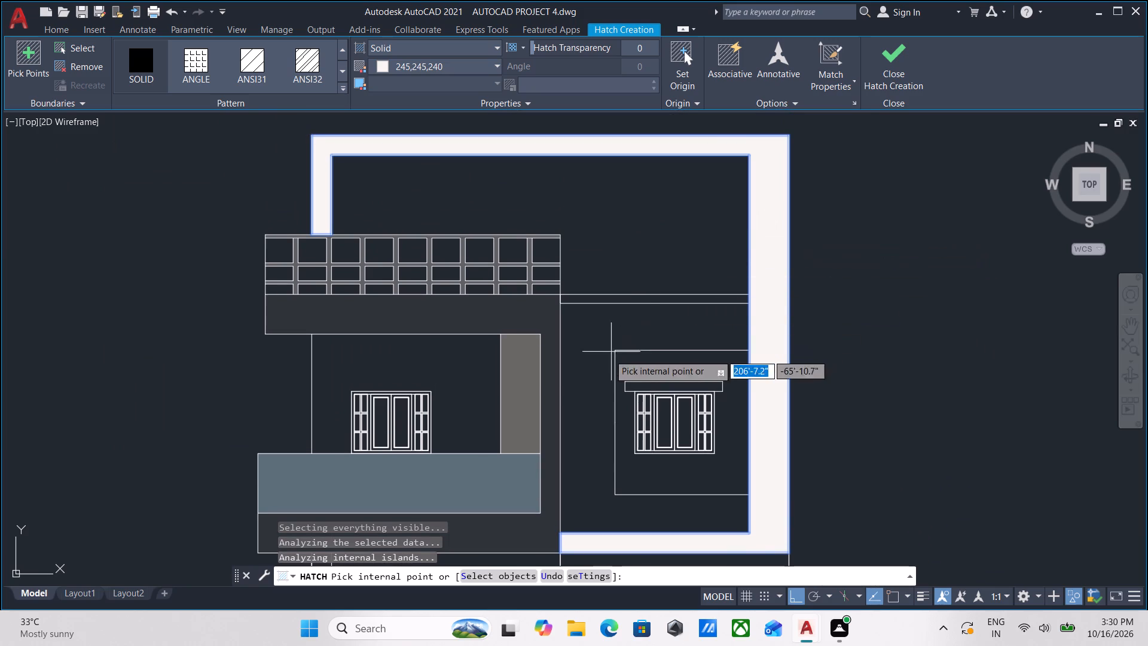
{"action": "left_click", "coordinate": [889, 78]}
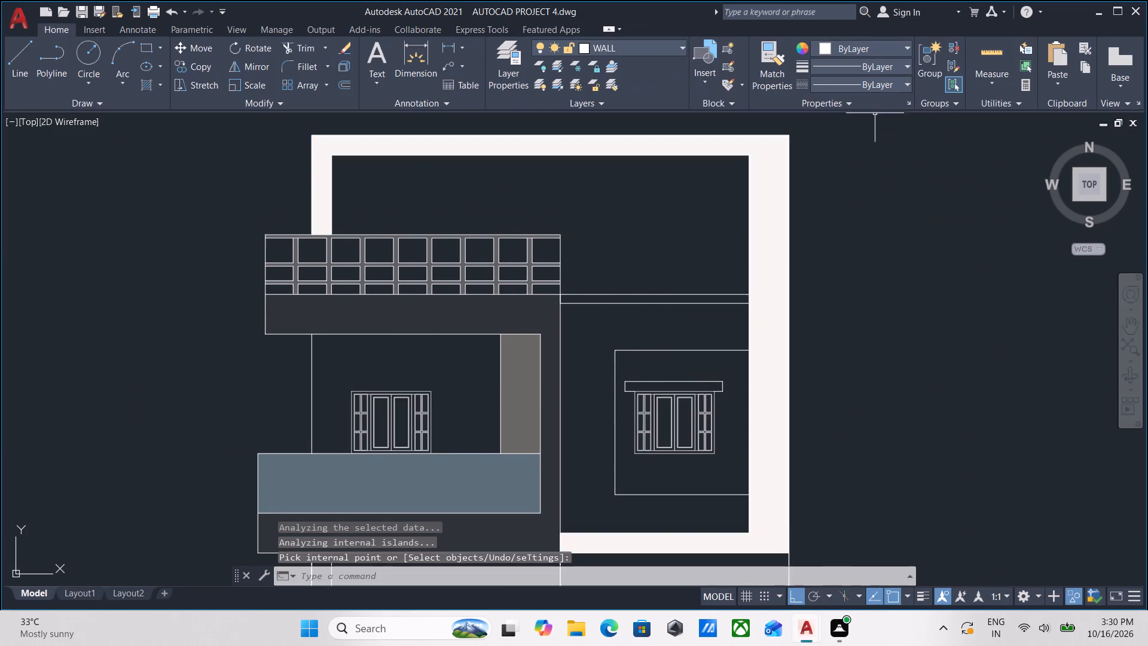
Set the transparency of the beige vertical wall strip's hatch beside the balcony to 0.
{"action": "middle_click_drag", "start_coordinate": [781, 263], "coordinate": [828, 171]}
{"action": "key", "text": "Escape"}
{"action": "scroll", "coordinate": [607, 264], "scroll_direction": "up", "scroll_amount": 2}
{"action": "key", "text": "Escape"}
{"action": "left_click", "coordinate": [500, 291]}
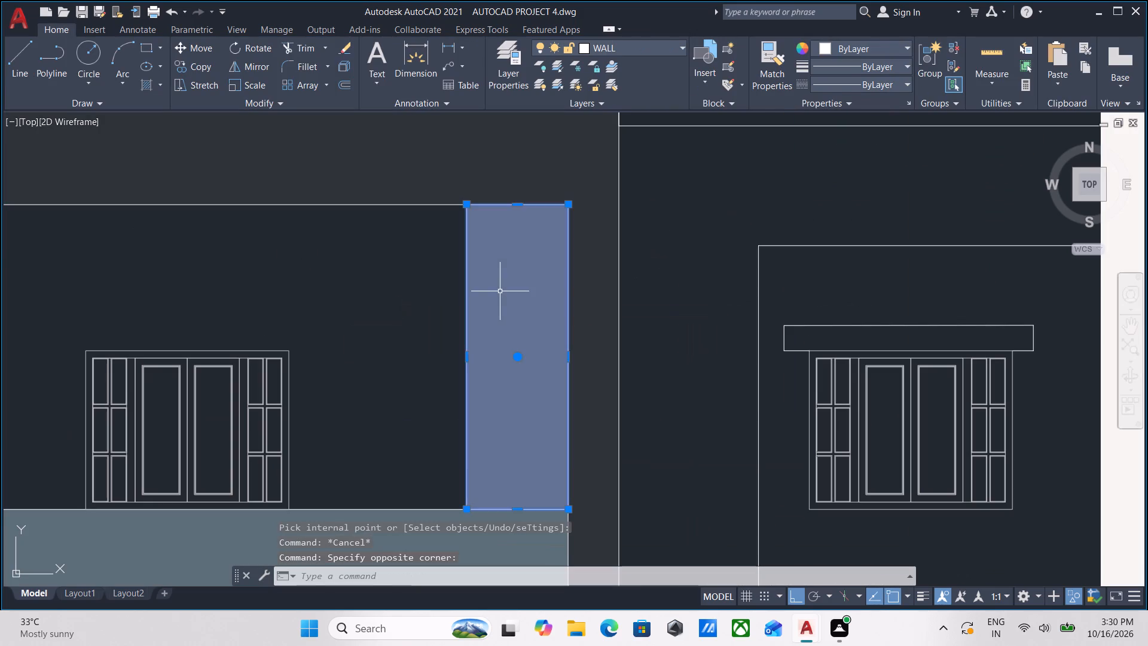
{"action": "scroll", "coordinate": [500, 291], "scroll_direction": "down", "scroll_amount": 2}
{"action": "left_click_drag", "start_coordinate": [587, 41], "coordinate": [483, 44]}
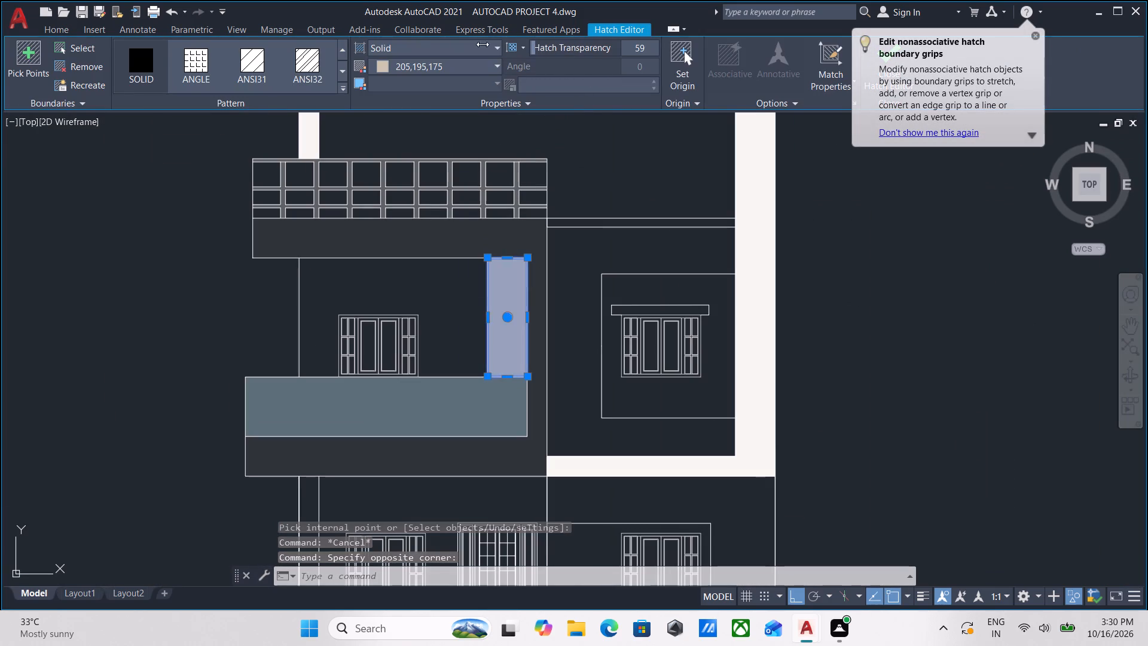
{"action": "left_click_drag", "start_coordinate": [483, 44], "coordinate": [382, 44]}
{"action": "key", "text": "Escape"}
Remove the transparency from the light-blue balcony parapet panel's hatch, making it fully opaque.
{"action": "middle_click_drag", "start_coordinate": [604, 292], "coordinate": [765, 212]}
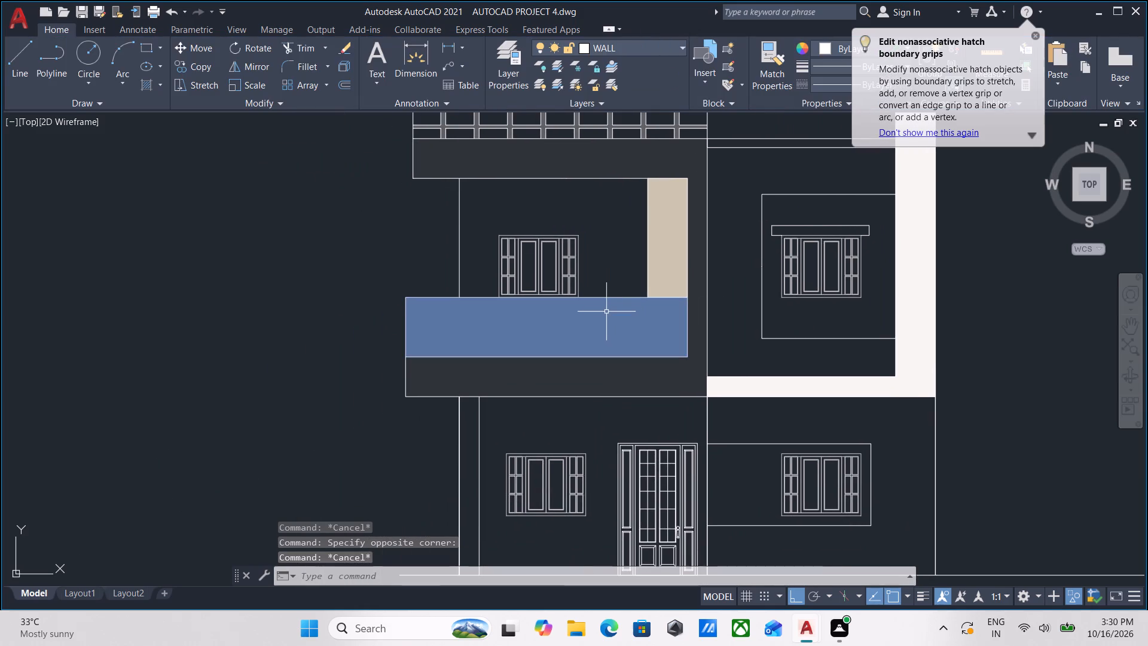
{"action": "left_click", "coordinate": [606, 312]}
{"action": "left_click_drag", "start_coordinate": [593, 46], "coordinate": [523, 48]}
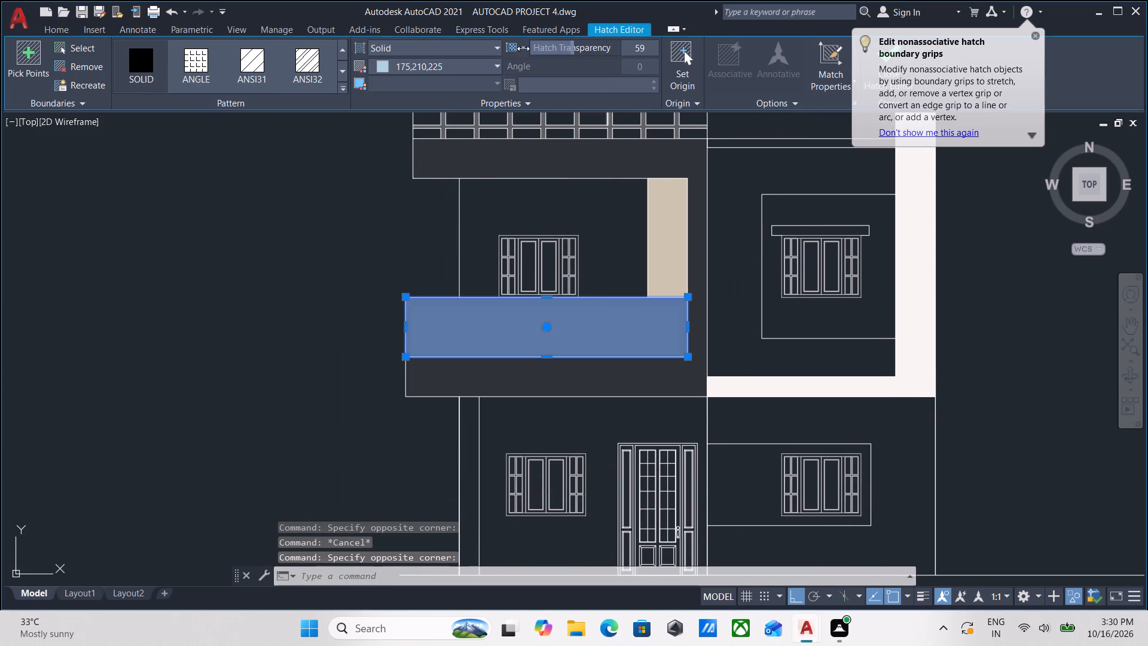
{"action": "left_click_drag", "start_coordinate": [523, 48], "coordinate": [321, 50]}
{"action": "key", "text": "Escape"}
Remove the transparency from the dark-grey C-shaped frame's hatch, making it fully opaque.
{"action": "middle_click_drag", "start_coordinate": [640, 240], "coordinate": [692, 325]}
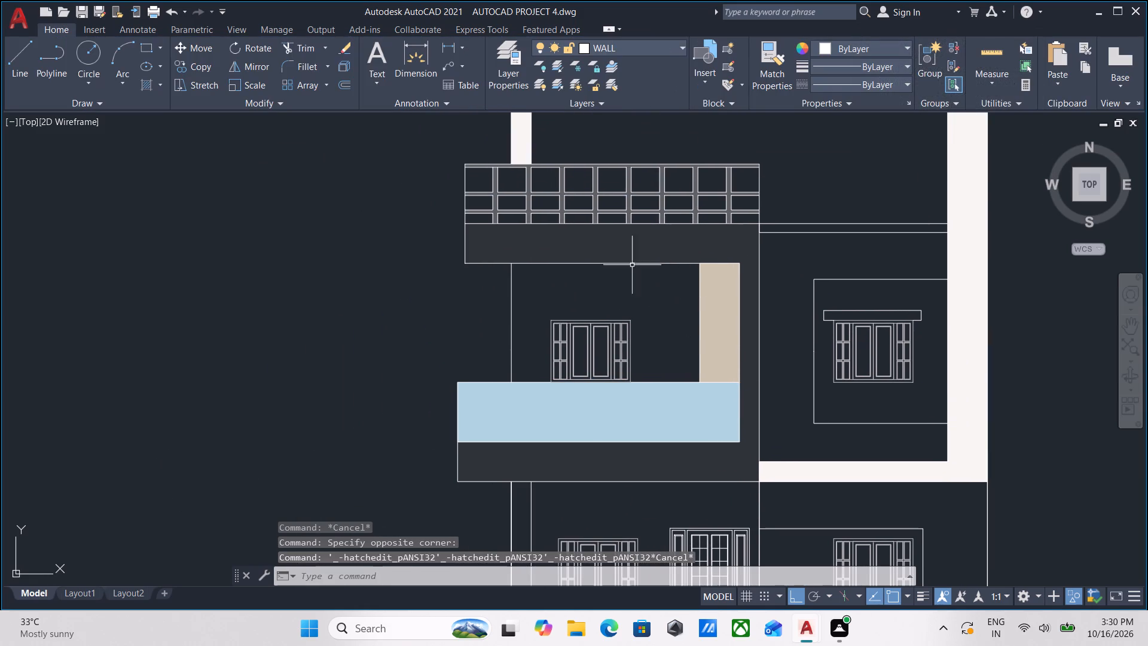
{"action": "left_click", "coordinate": [609, 248]}
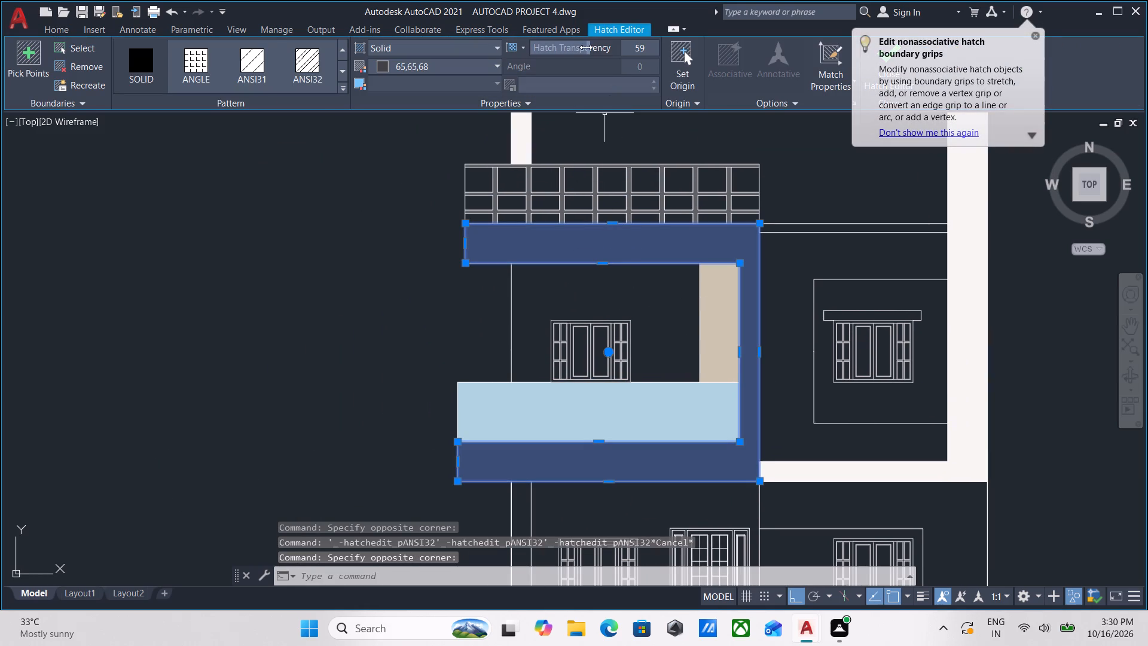
{"action": "left_click_drag", "start_coordinate": [586, 47], "coordinate": [218, 33]}
{"action": "key", "text": "Escape"}
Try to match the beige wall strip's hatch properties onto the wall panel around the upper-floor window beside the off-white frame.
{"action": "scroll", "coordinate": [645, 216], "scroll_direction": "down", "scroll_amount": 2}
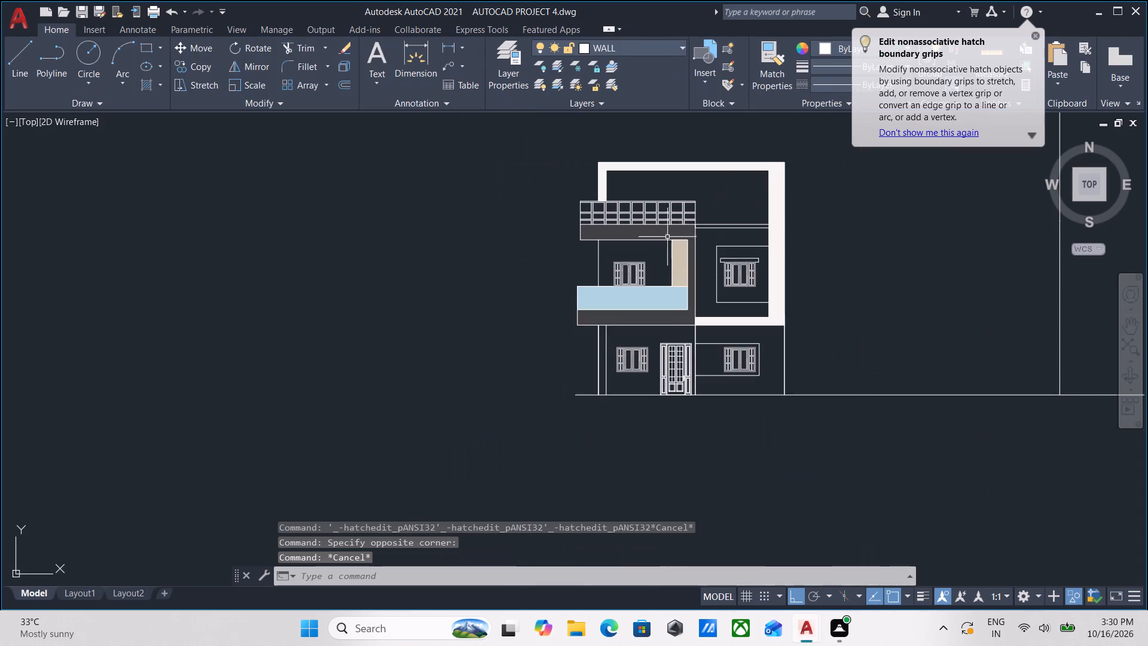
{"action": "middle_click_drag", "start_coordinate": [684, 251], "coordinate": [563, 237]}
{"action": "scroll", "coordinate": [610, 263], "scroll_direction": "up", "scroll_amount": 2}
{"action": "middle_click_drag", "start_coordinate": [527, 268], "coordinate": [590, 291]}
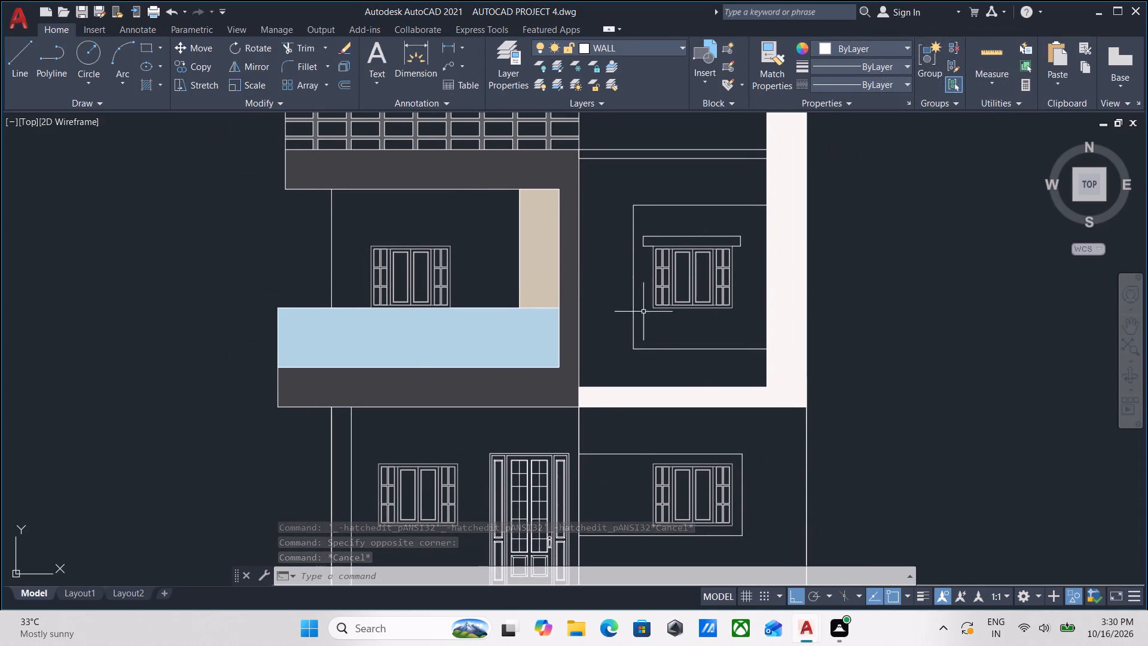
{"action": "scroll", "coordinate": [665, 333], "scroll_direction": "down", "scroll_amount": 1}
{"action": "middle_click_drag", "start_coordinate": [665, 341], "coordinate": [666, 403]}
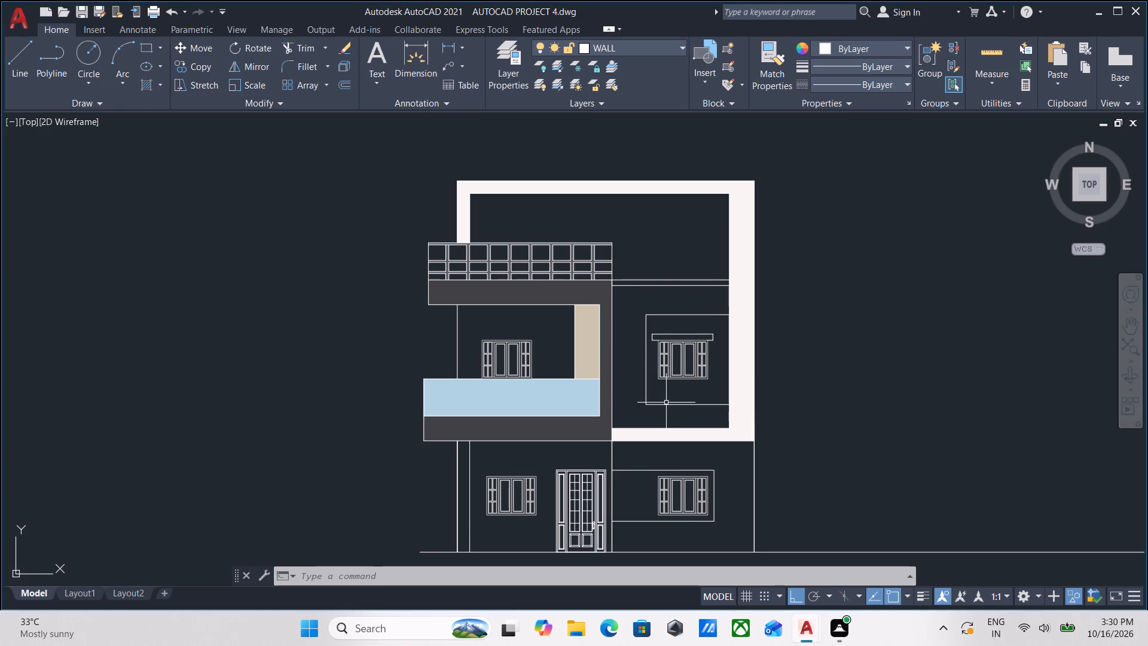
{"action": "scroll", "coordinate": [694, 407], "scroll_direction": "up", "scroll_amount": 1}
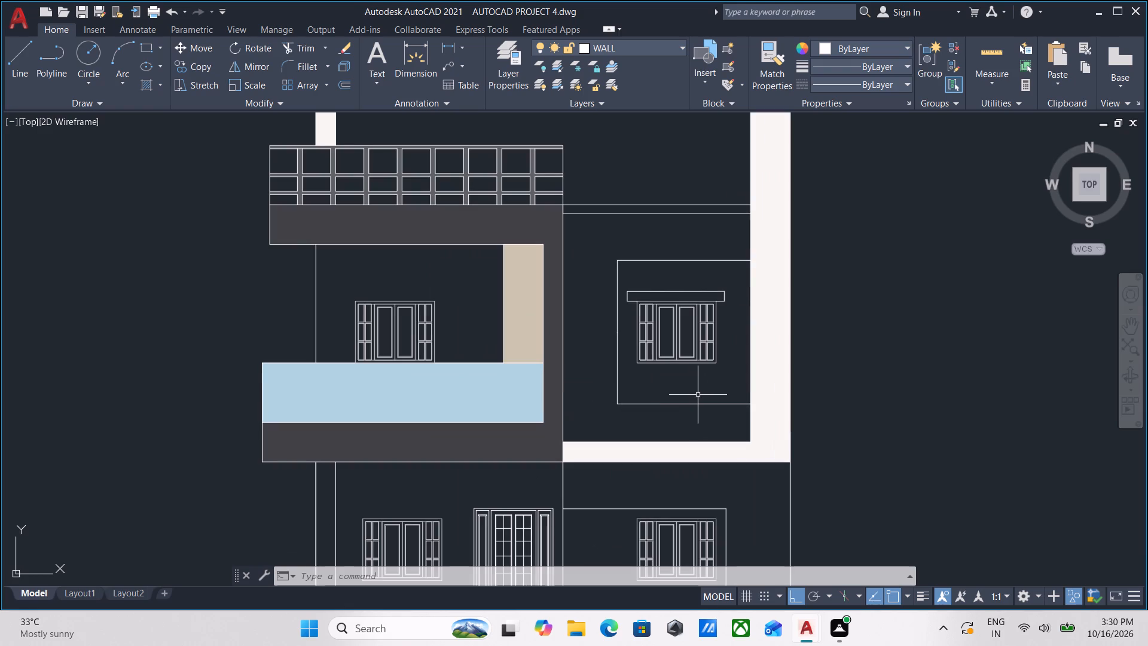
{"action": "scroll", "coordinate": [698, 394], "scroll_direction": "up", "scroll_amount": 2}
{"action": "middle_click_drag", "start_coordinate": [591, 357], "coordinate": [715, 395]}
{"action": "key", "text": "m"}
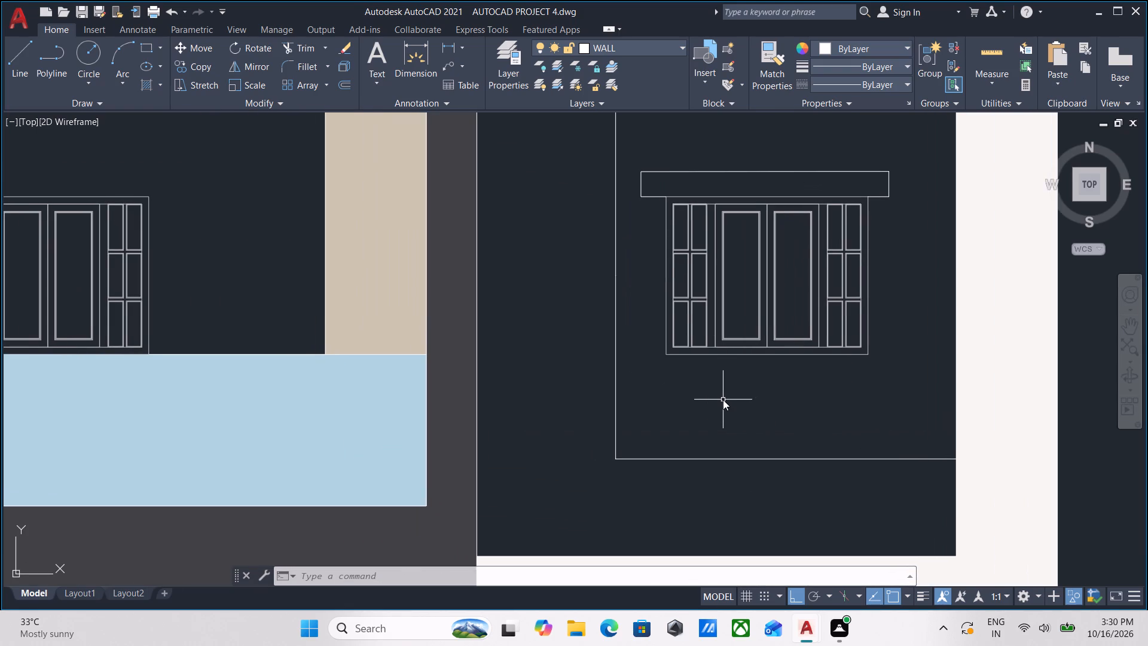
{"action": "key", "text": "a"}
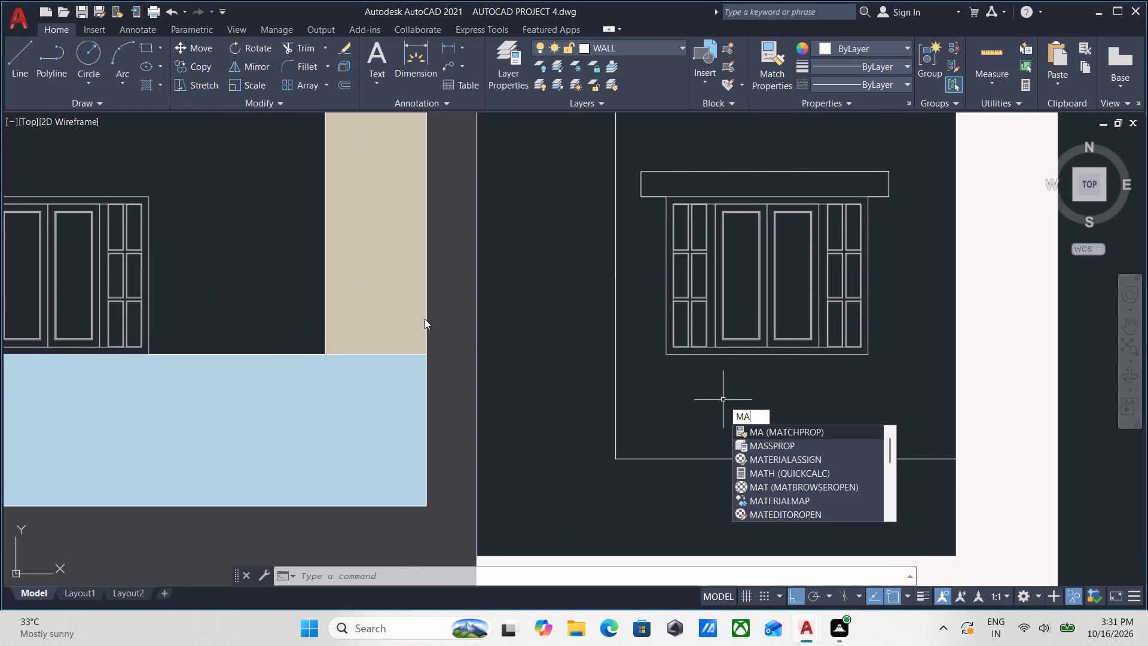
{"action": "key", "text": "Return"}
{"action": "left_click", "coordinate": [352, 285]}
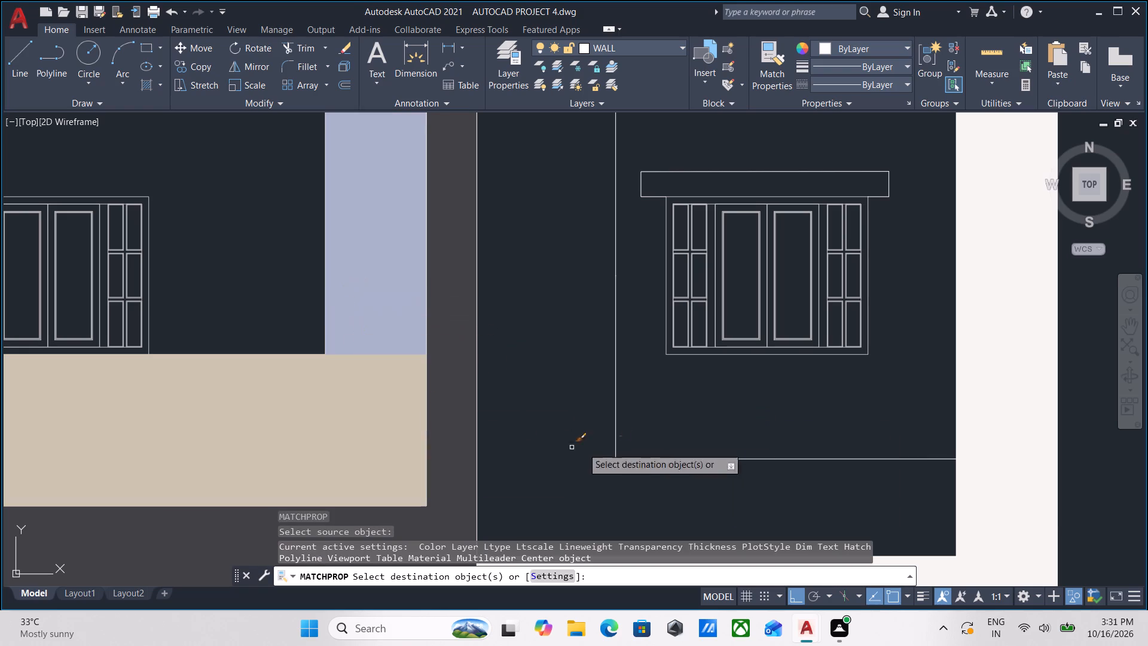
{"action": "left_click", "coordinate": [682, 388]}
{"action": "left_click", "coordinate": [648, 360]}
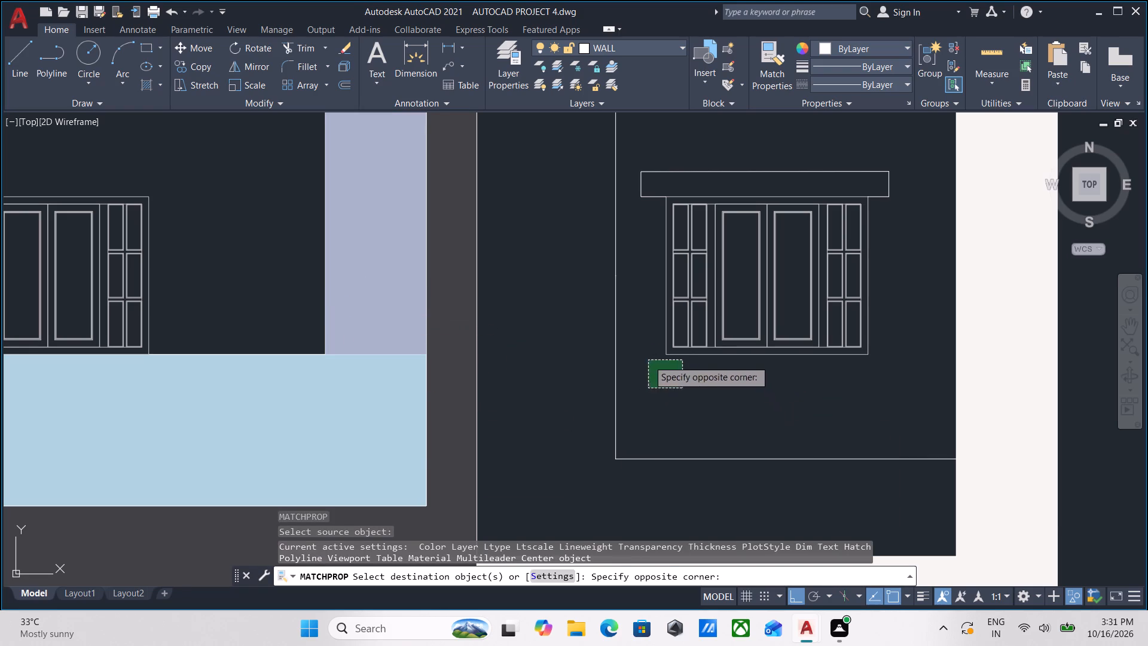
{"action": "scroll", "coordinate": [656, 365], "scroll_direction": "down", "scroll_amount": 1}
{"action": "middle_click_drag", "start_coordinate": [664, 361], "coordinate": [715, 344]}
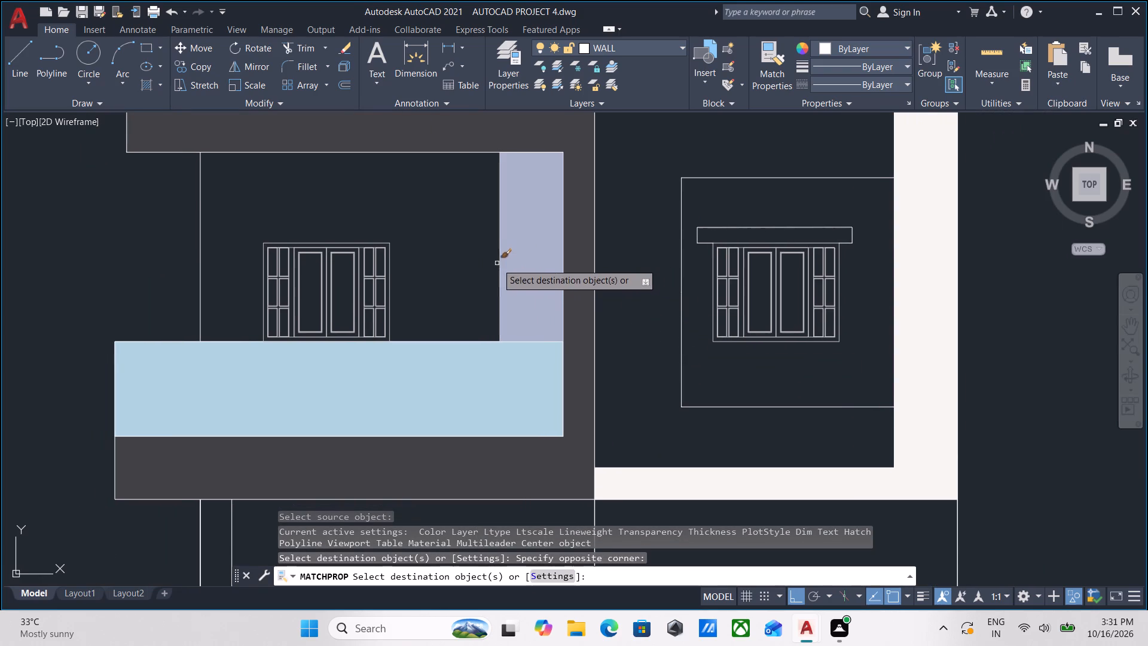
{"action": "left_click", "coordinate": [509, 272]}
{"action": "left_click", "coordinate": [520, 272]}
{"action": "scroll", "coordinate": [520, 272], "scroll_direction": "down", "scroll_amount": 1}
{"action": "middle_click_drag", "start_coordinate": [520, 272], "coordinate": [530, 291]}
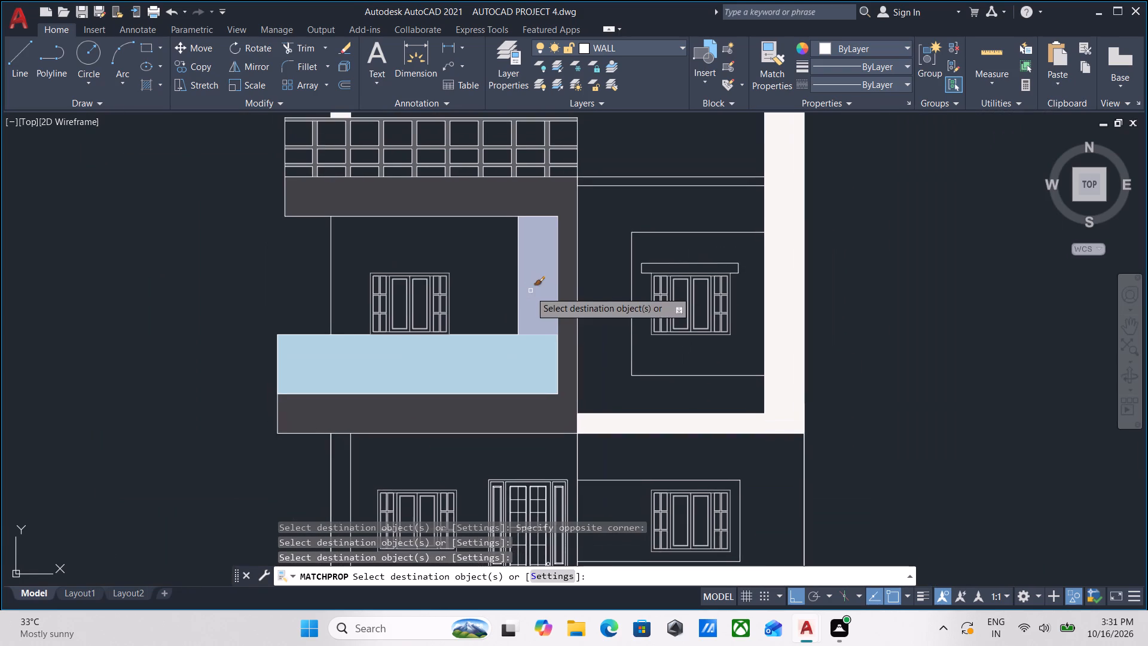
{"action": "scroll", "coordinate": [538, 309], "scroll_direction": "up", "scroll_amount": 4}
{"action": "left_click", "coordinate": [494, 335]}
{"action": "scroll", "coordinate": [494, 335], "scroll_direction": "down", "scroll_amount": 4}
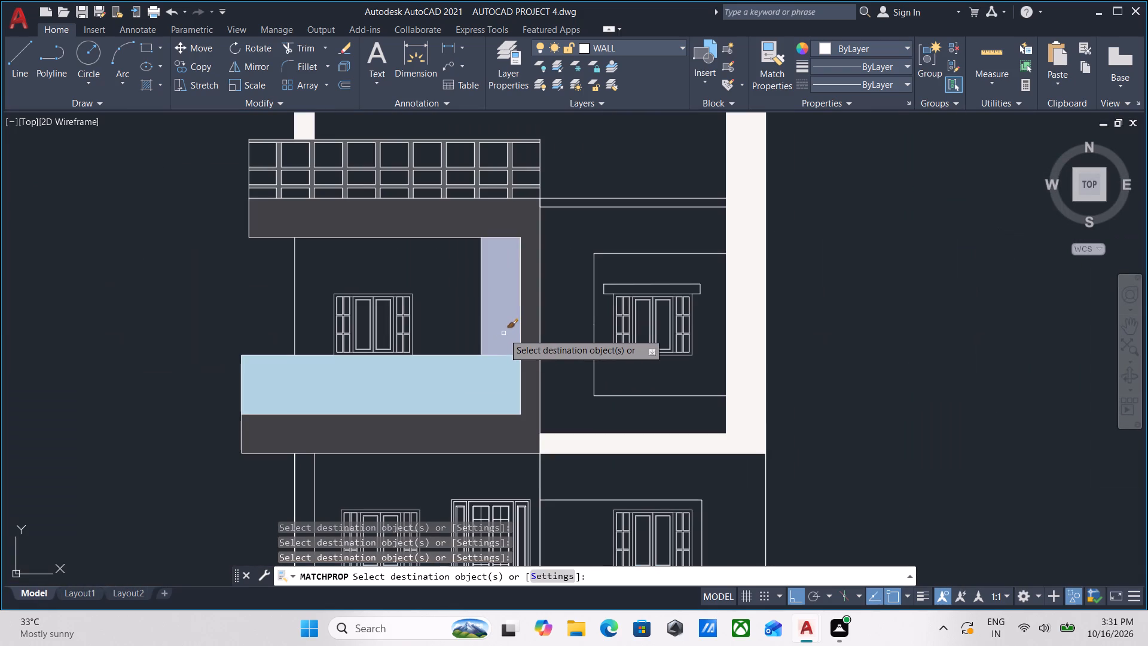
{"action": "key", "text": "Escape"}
Hatch the rectangular wall panel around the upper-floor window inside the off-white frame with solid beige colour 205,195,175.
{"action": "scroll", "coordinate": [564, 321], "scroll_direction": "down", "scroll_amount": 2}
{"action": "scroll", "coordinate": [582, 343], "scroll_direction": "up", "scroll_amount": 3}
{"action": "middle_click_drag", "start_coordinate": [561, 350], "coordinate": [574, 340]}
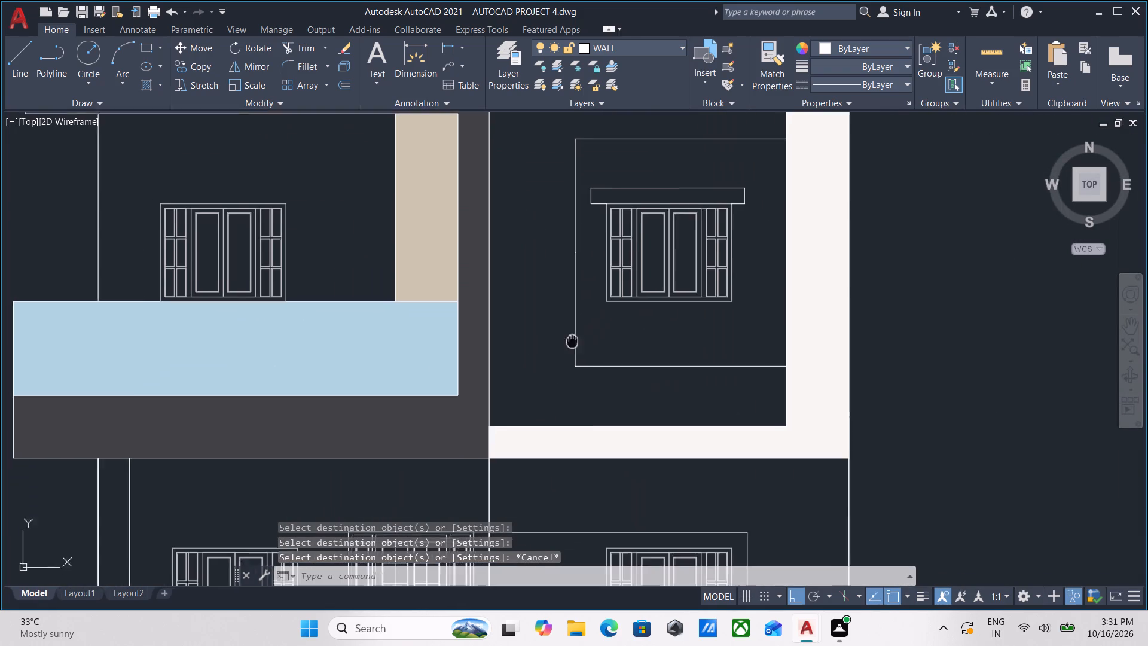
{"action": "middle_click_drag", "start_coordinate": [574, 340], "coordinate": [609, 322]}
{"action": "scroll", "coordinate": [597, 337], "scroll_direction": "down", "scroll_amount": 1}
{"action": "middle_click_drag", "start_coordinate": [599, 334], "coordinate": [611, 307]}
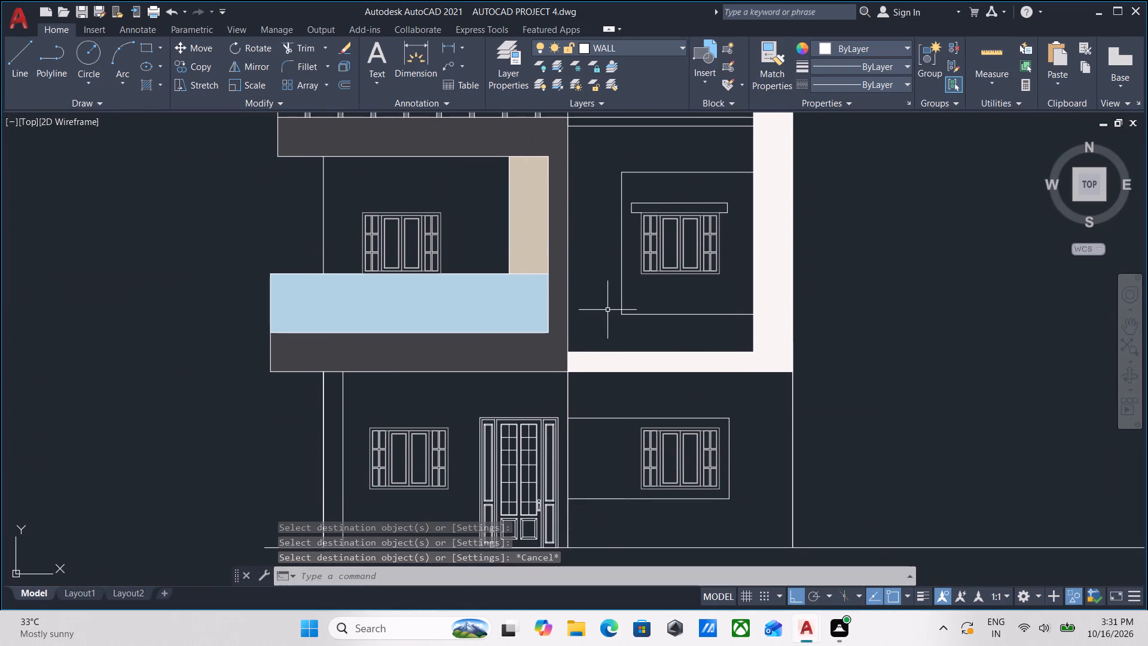
{"action": "scroll", "coordinate": [607, 324], "scroll_direction": "down", "scroll_amount": 1}
{"action": "scroll", "coordinate": [606, 395], "scroll_direction": "up", "scroll_amount": 2}
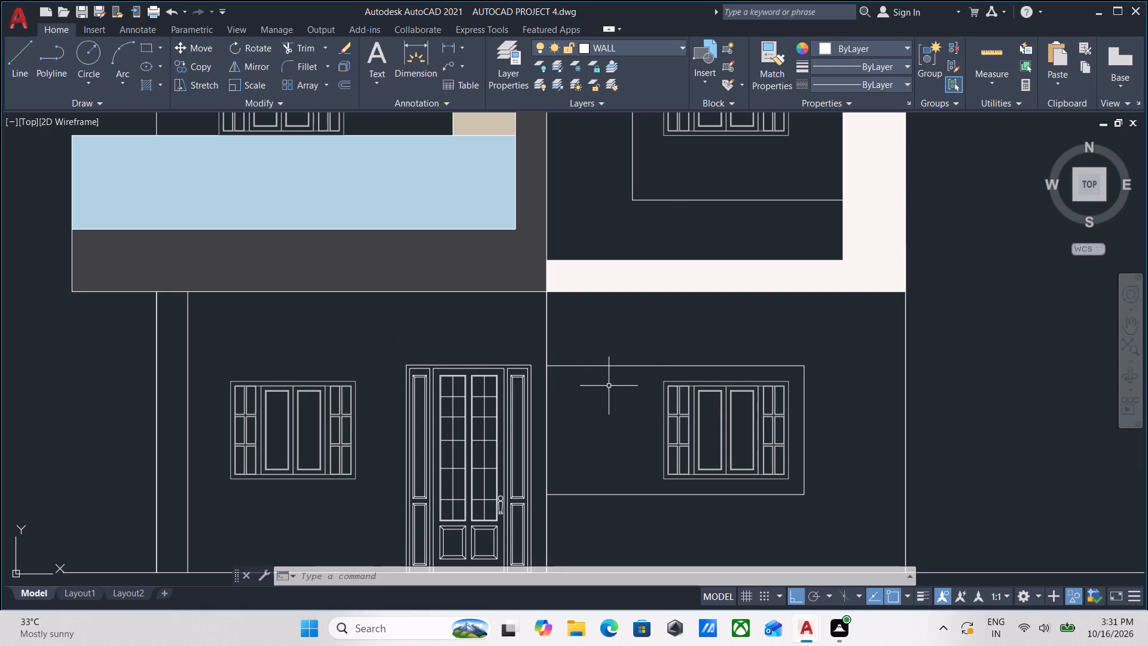
{"action": "scroll", "coordinate": [603, 260], "scroll_direction": "down", "scroll_amount": 1}
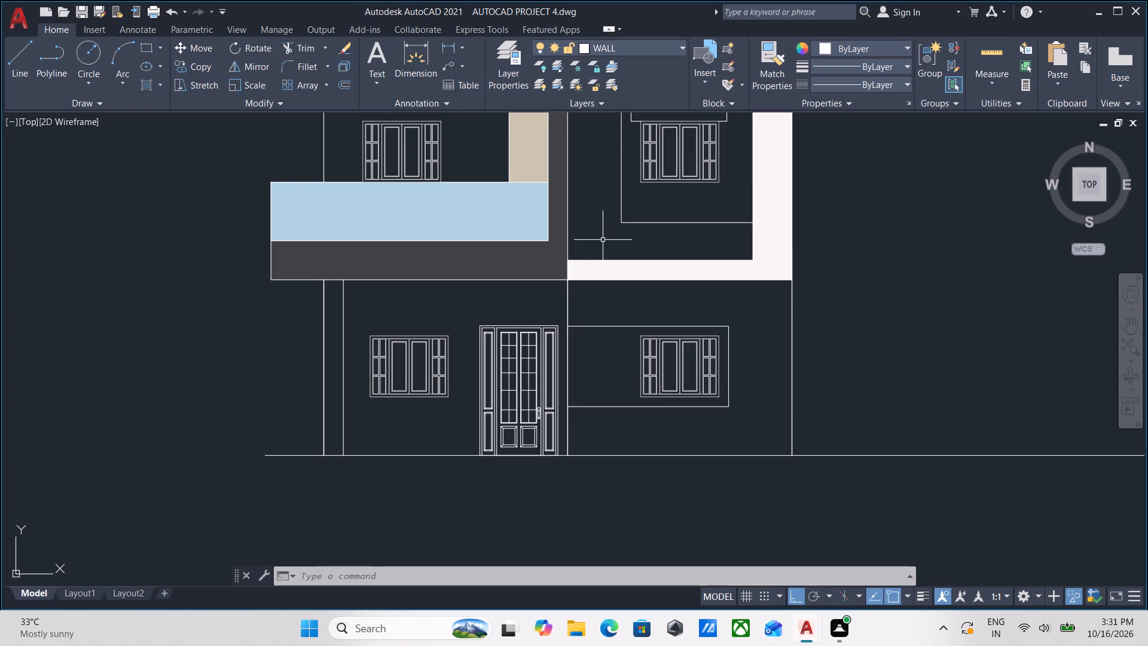
{"action": "scroll", "coordinate": [612, 216], "scroll_direction": "up", "scroll_amount": 1}
{"action": "middle_click_drag", "start_coordinate": [609, 218], "coordinate": [610, 327]}
{"action": "key", "text": "h"}
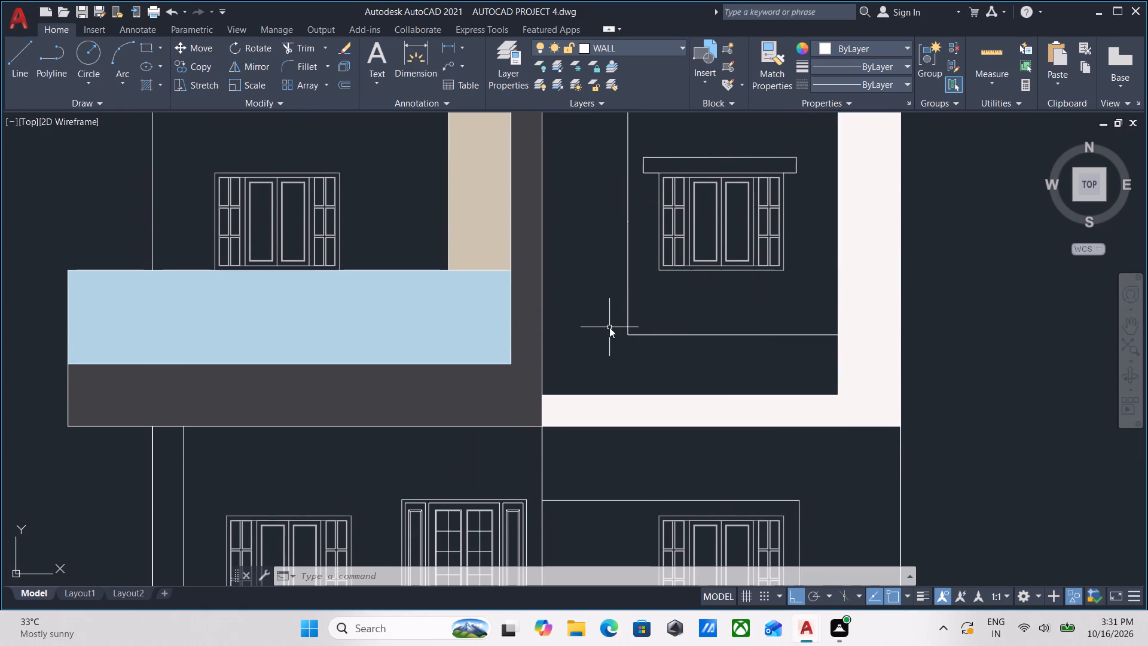
{"action": "key", "text": "Return"}
{"action": "scroll", "coordinate": [612, 327], "scroll_direction": "down", "scroll_amount": 1}
{"action": "middle_click_drag", "start_coordinate": [612, 327], "coordinate": [612, 412]}
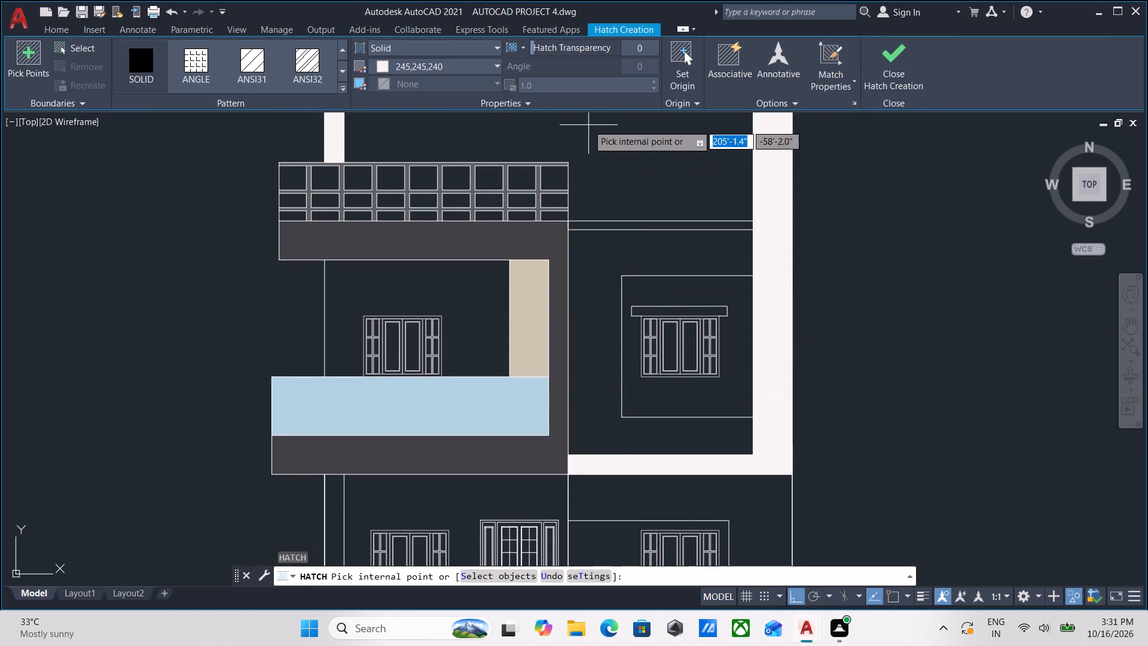
{"action": "left_click", "coordinate": [378, 60]}
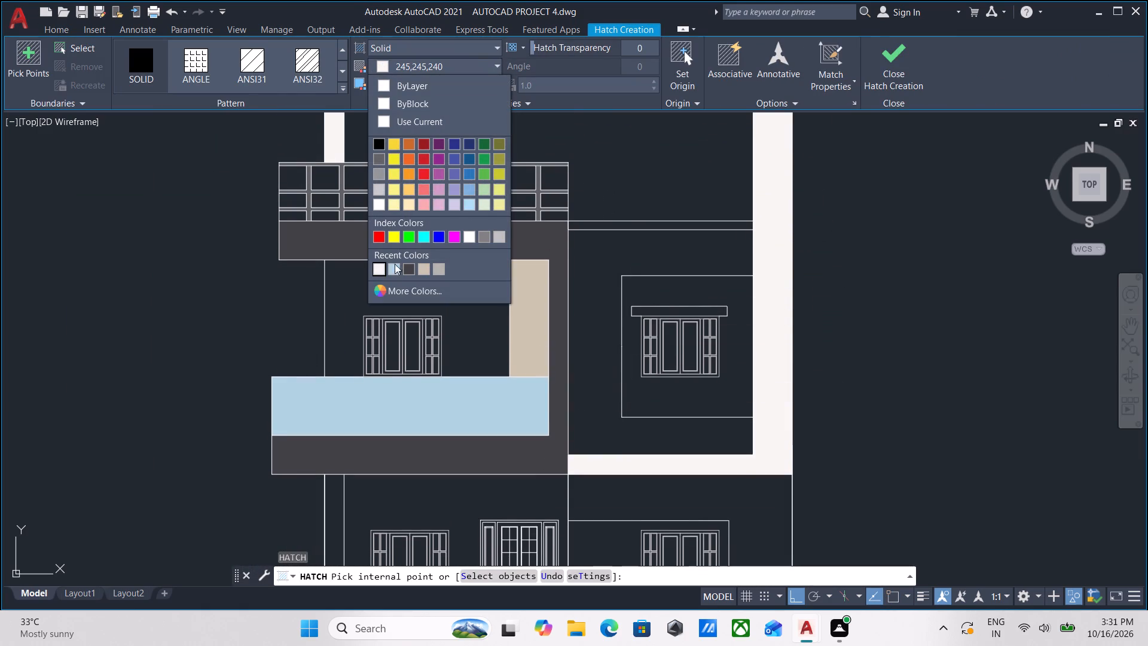
{"action": "left_click", "coordinate": [424, 268]}
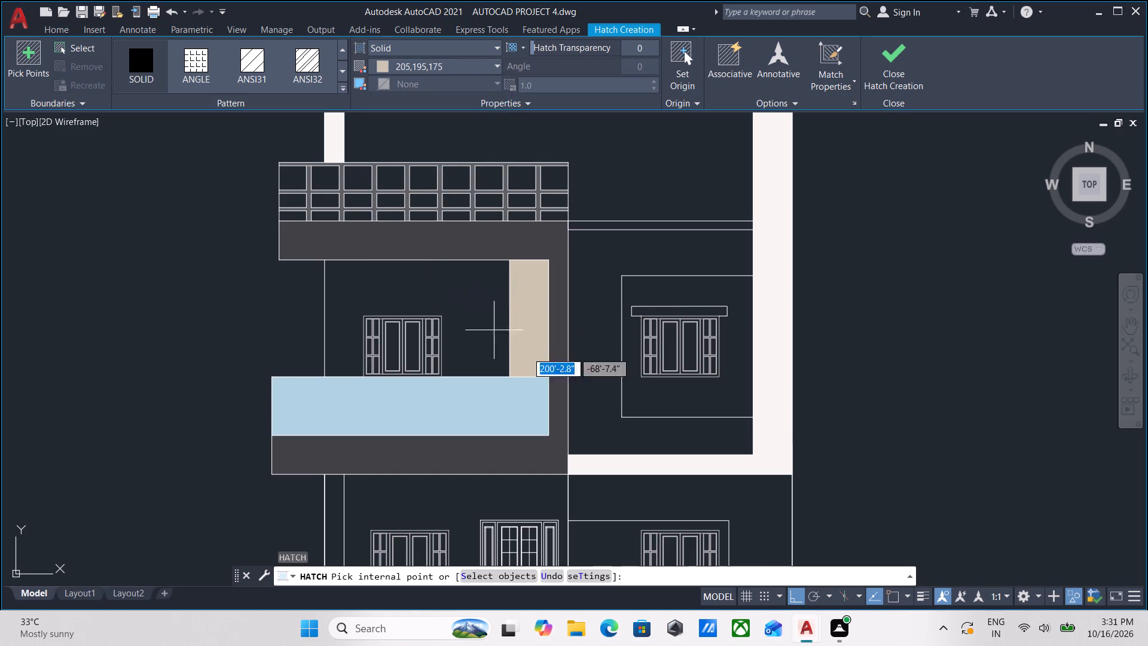
{"action": "left_click", "coordinate": [730, 355]}
Add the ground-floor wall panel around the window beside the door to the beige 205,195,175 solid hatch and finish it.
{"action": "scroll", "coordinate": [712, 379], "scroll_direction": "down", "scroll_amount": 1}
{"action": "middle_click_drag", "start_coordinate": [712, 378], "coordinate": [700, 177]}
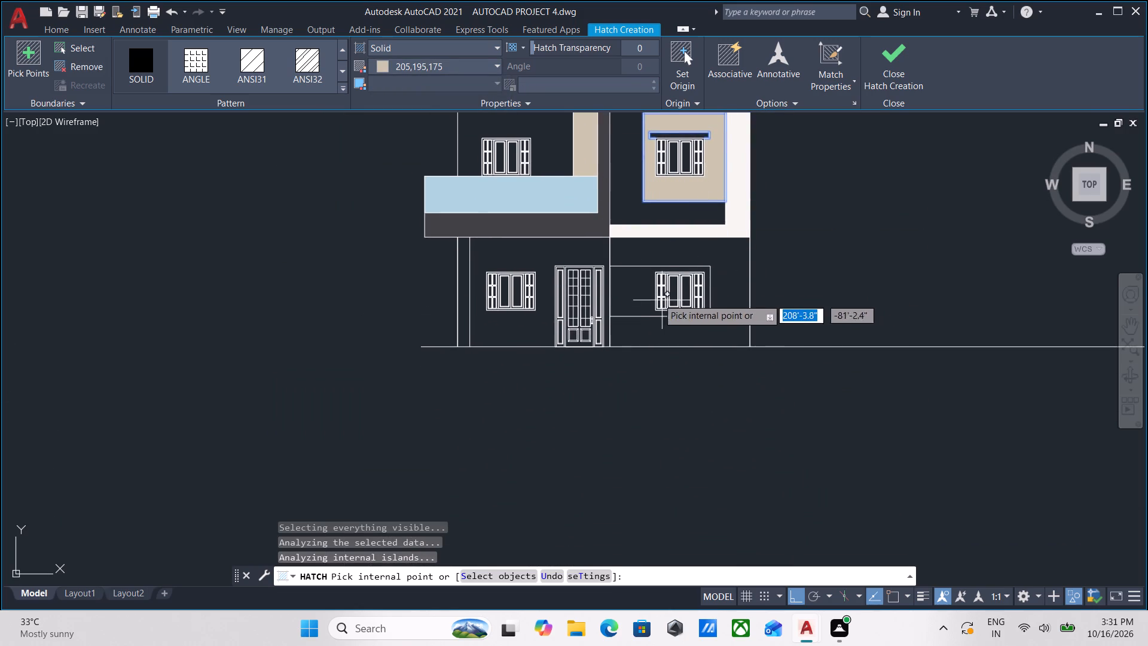
{"action": "left_click", "coordinate": [628, 285]}
{"action": "scroll", "coordinate": [655, 297], "scroll_direction": "up", "scroll_amount": 2}
{"action": "middle_click_drag", "start_coordinate": [631, 295], "coordinate": [668, 316]}
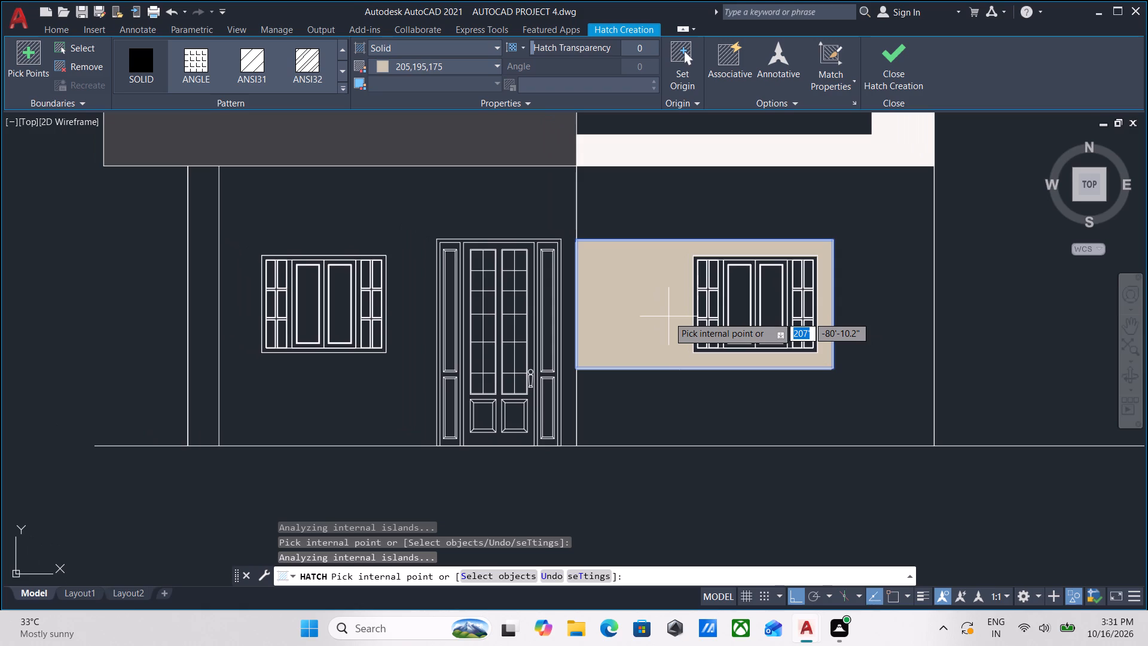
{"action": "scroll", "coordinate": [668, 316], "scroll_direction": "down", "scroll_amount": 2}
{"action": "middle_click_drag", "start_coordinate": [642, 291], "coordinate": [655, 370]}
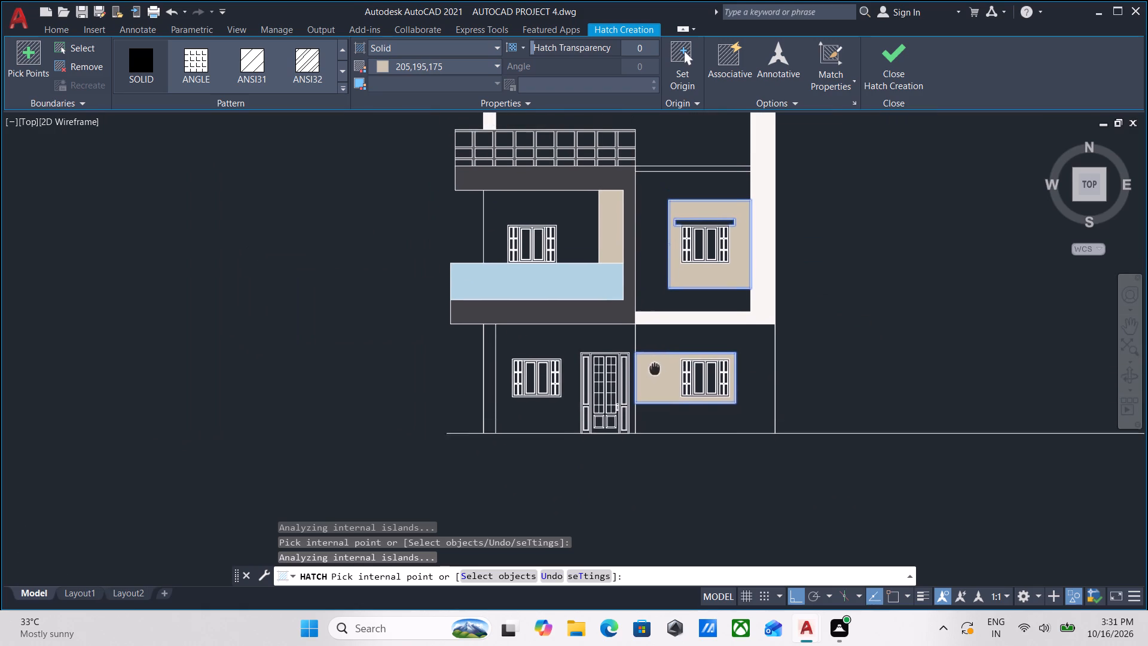
{"action": "middle_click_drag", "start_coordinate": [655, 370], "coordinate": [657, 377]}
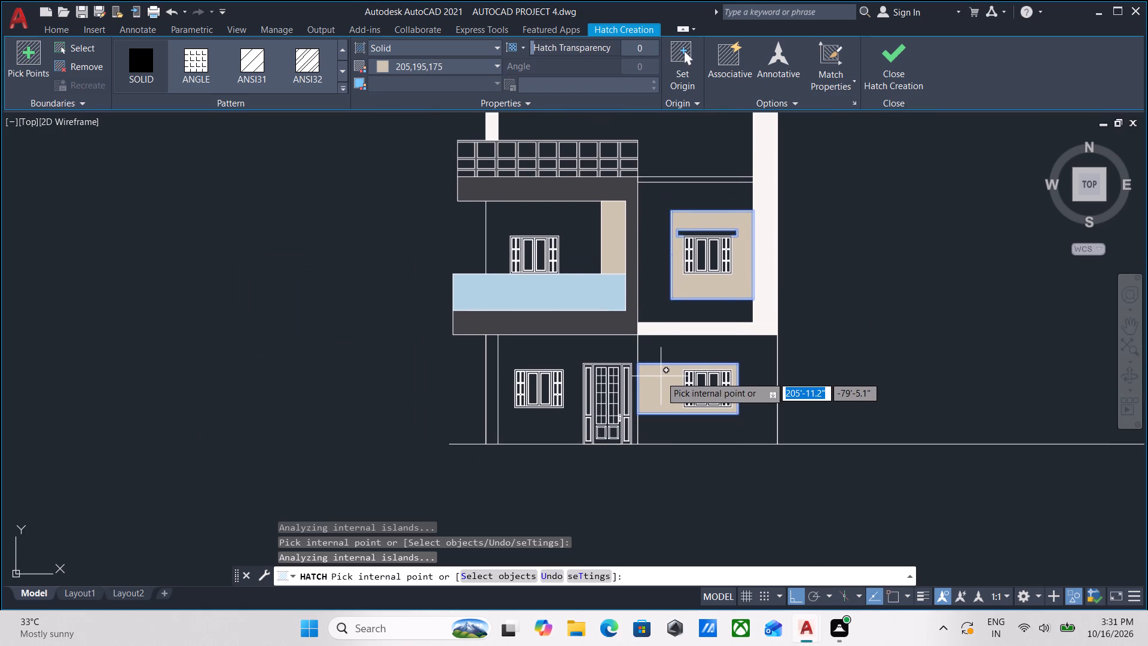
{"action": "left_click", "coordinate": [902, 59]}
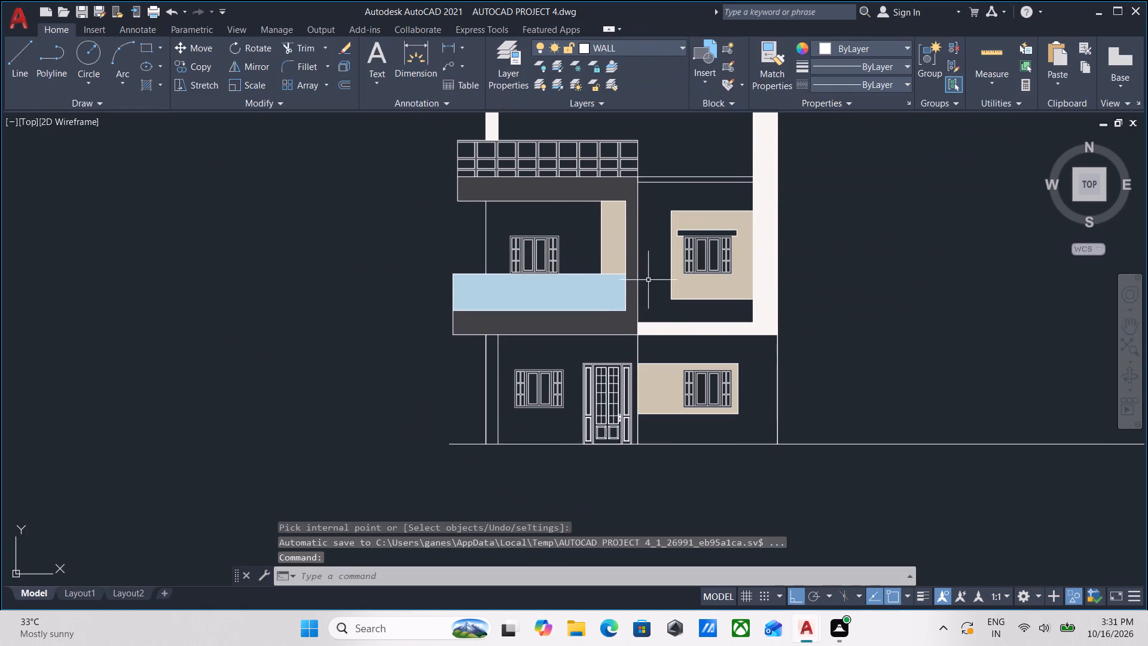
Fill the narrow vertical ground-floor column below the balcony with a solid hatch, its colour set to Use Current.
{"action": "key", "text": "h"}
{"action": "key", "text": "Return"}
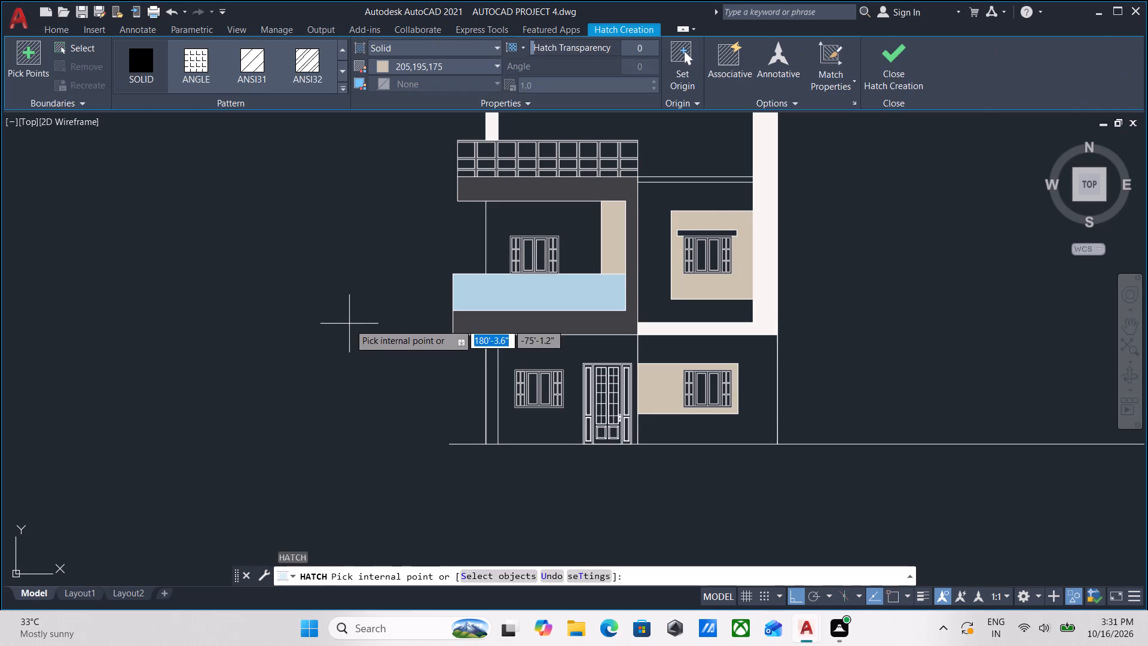
{"action": "left_click", "coordinate": [383, 62]}
{"action": "left_click", "coordinate": [383, 120]}
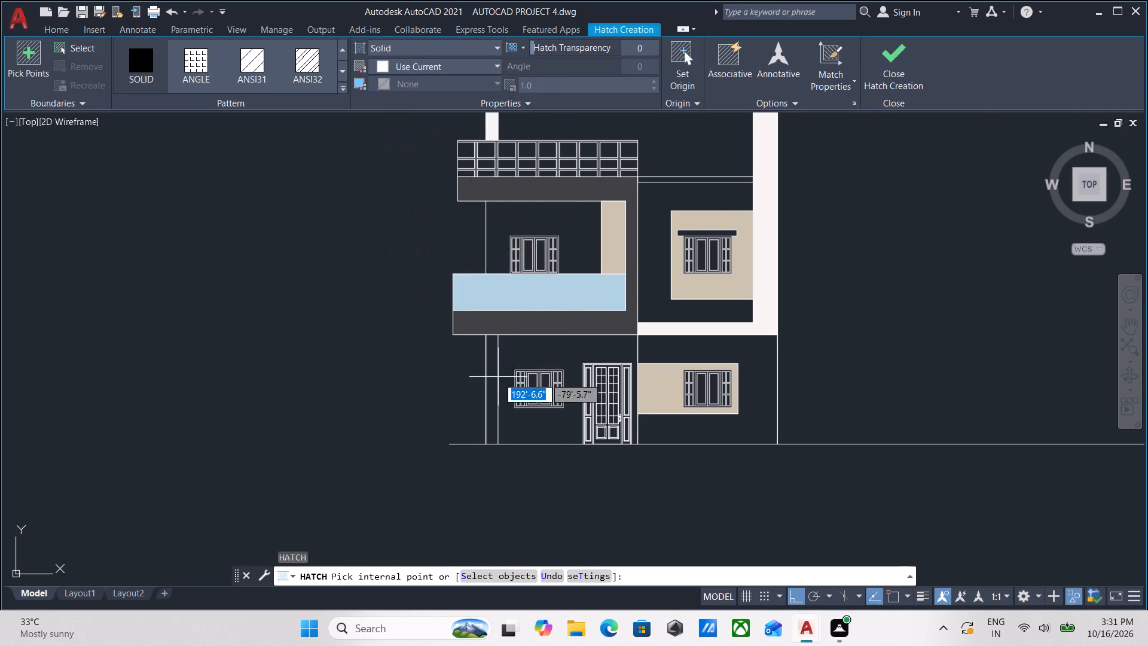
{"action": "scroll", "coordinate": [497, 380], "scroll_direction": "up", "scroll_amount": 3}
{"action": "left_click", "coordinate": [474, 385]}
{"action": "scroll", "coordinate": [475, 385], "scroll_direction": "down", "scroll_amount": 3}
{"action": "middle_click_drag", "start_coordinate": [471, 360], "coordinate": [465, 415]}
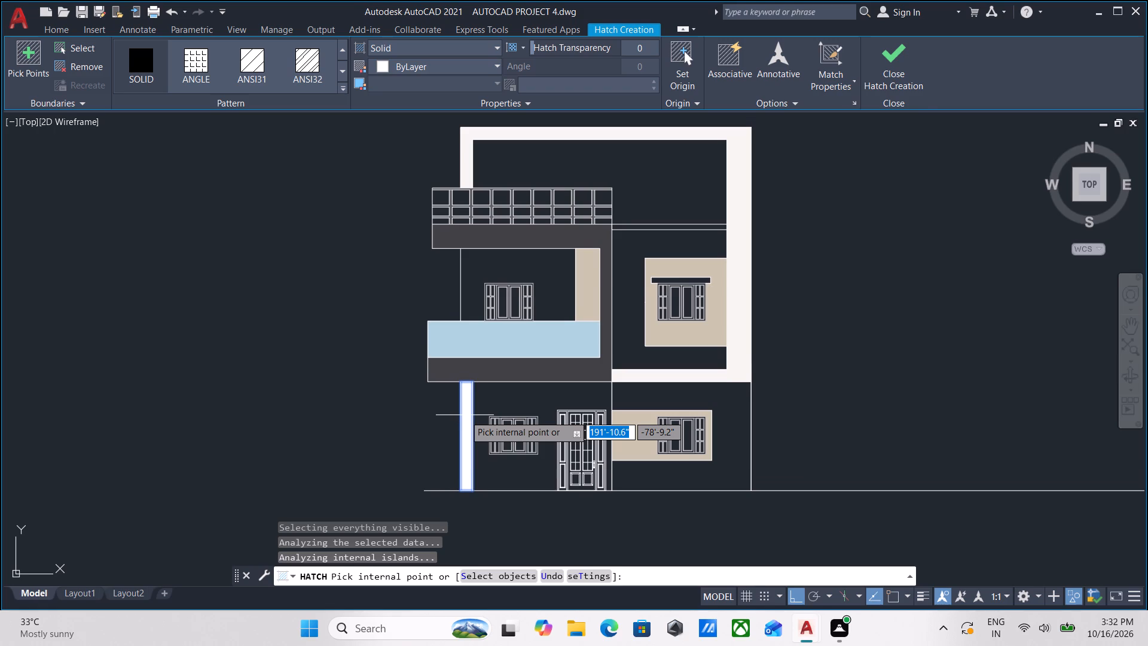
{"action": "scroll", "coordinate": [465, 415], "scroll_direction": "down", "scroll_amount": 1}
{"action": "scroll", "coordinate": [469, 447], "scroll_direction": "up", "scroll_amount": 2}
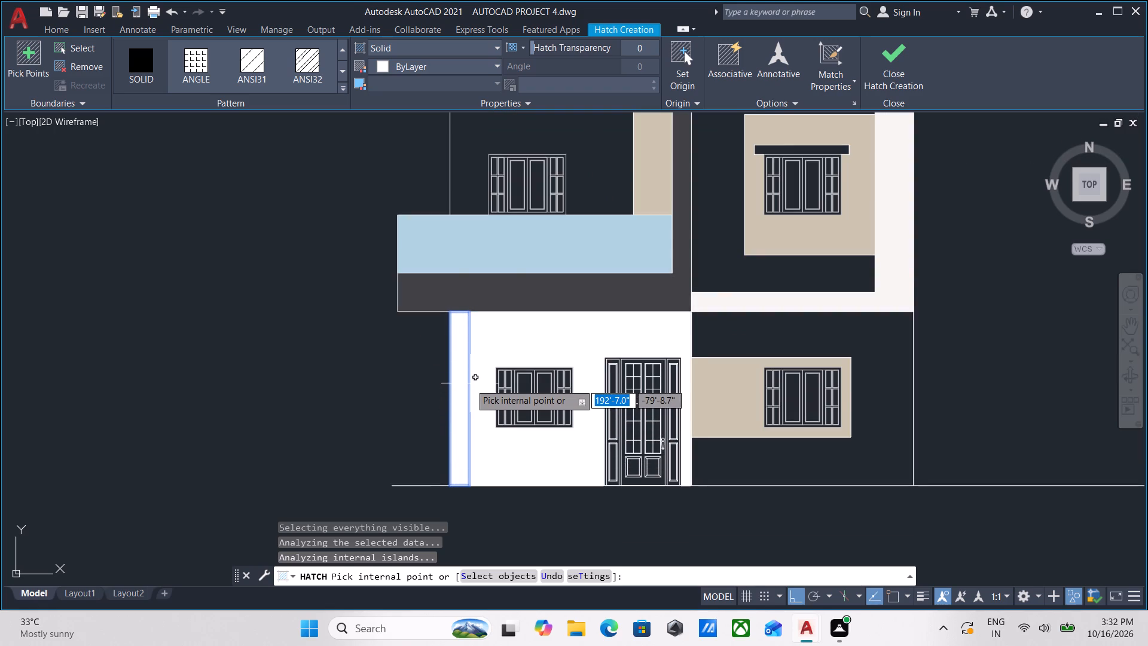
{"action": "scroll", "coordinate": [470, 383], "scroll_direction": "up", "scroll_amount": 1}
{"action": "scroll", "coordinate": [470, 383], "scroll_direction": "down", "scroll_amount": 2}
{"action": "key", "text": "Escape"}
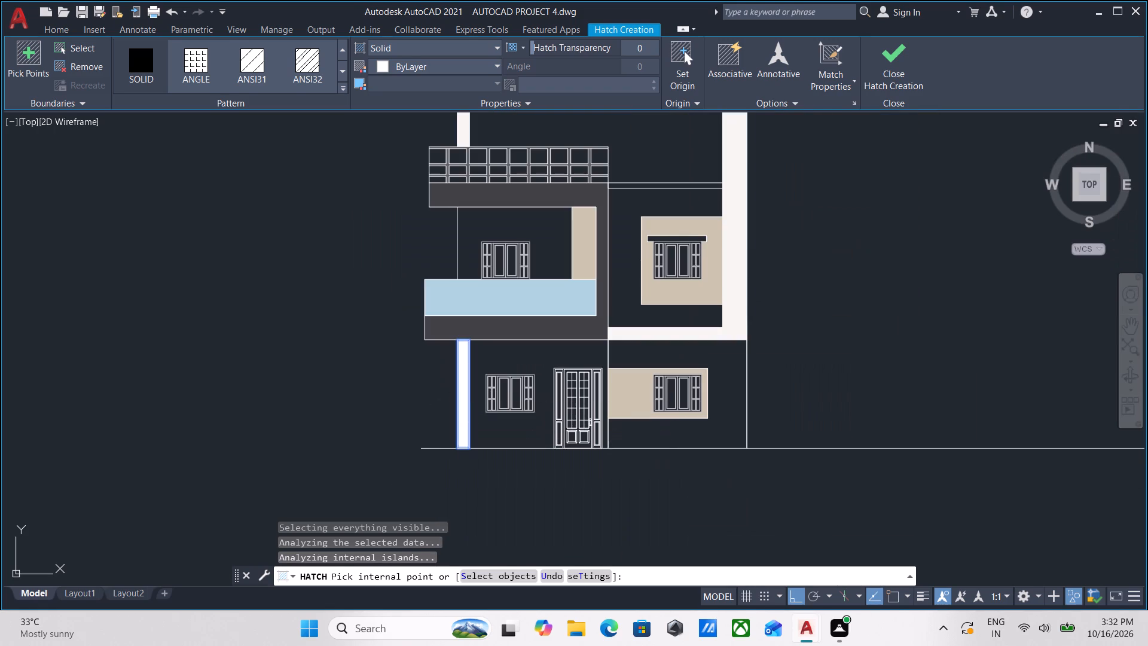
Hatch the thin horizontal band between the dark frame and the off-white frame with solid white 255,255,255.
{"action": "scroll", "coordinate": [528, 450], "scroll_direction": "up", "scroll_amount": 2}
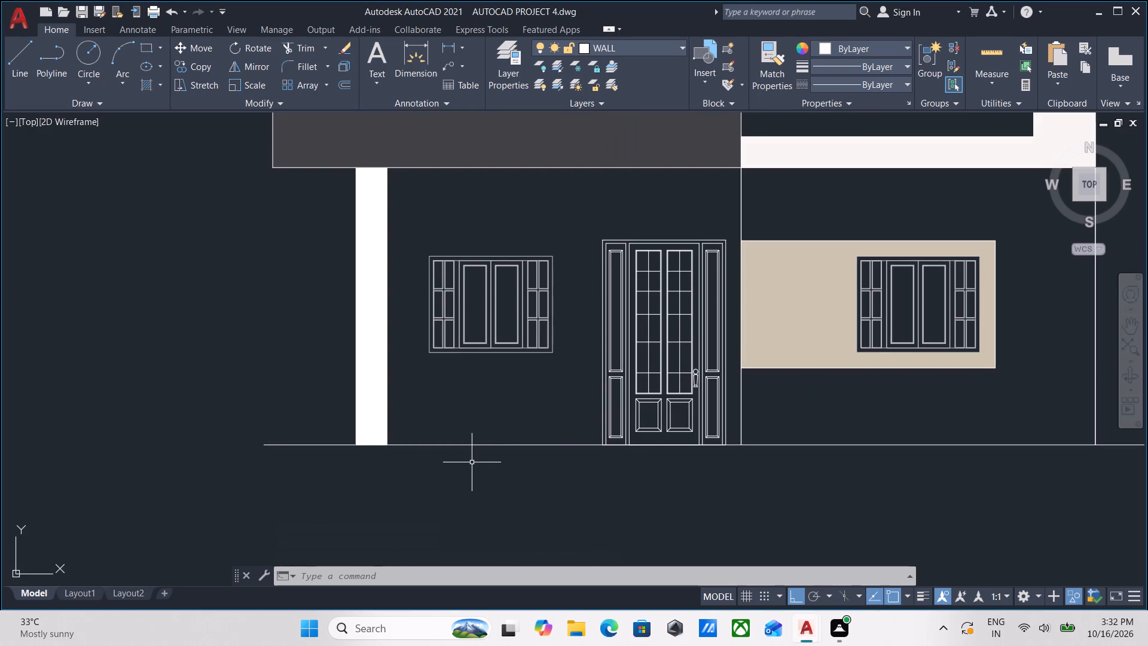
{"action": "scroll", "coordinate": [652, 459], "scroll_direction": "down", "scroll_amount": 1}
{"action": "middle_click_drag", "start_coordinate": [755, 491], "coordinate": [723, 547]}
{"action": "middle_click_drag", "start_coordinate": [726, 456], "coordinate": [687, 587]}
{"action": "middle_click_drag", "start_coordinate": [722, 456], "coordinate": [701, 542]}
{"action": "scroll", "coordinate": [691, 300], "scroll_direction": "up", "scroll_amount": 1}
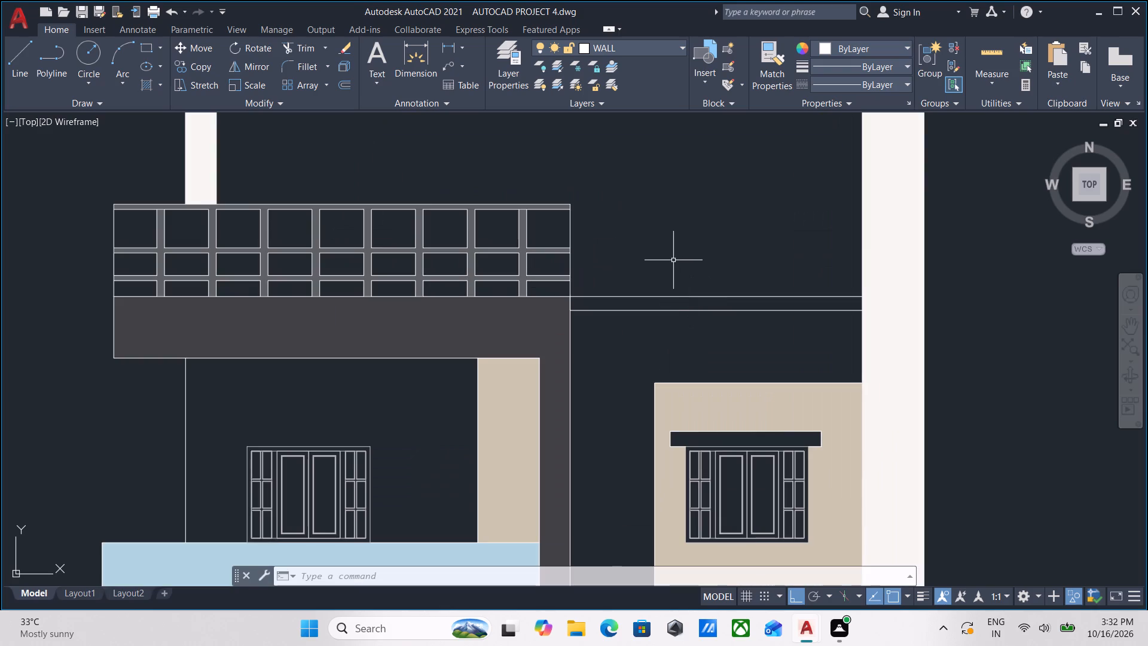
{"action": "key", "text": "h"}
{"action": "key", "text": "Return"}
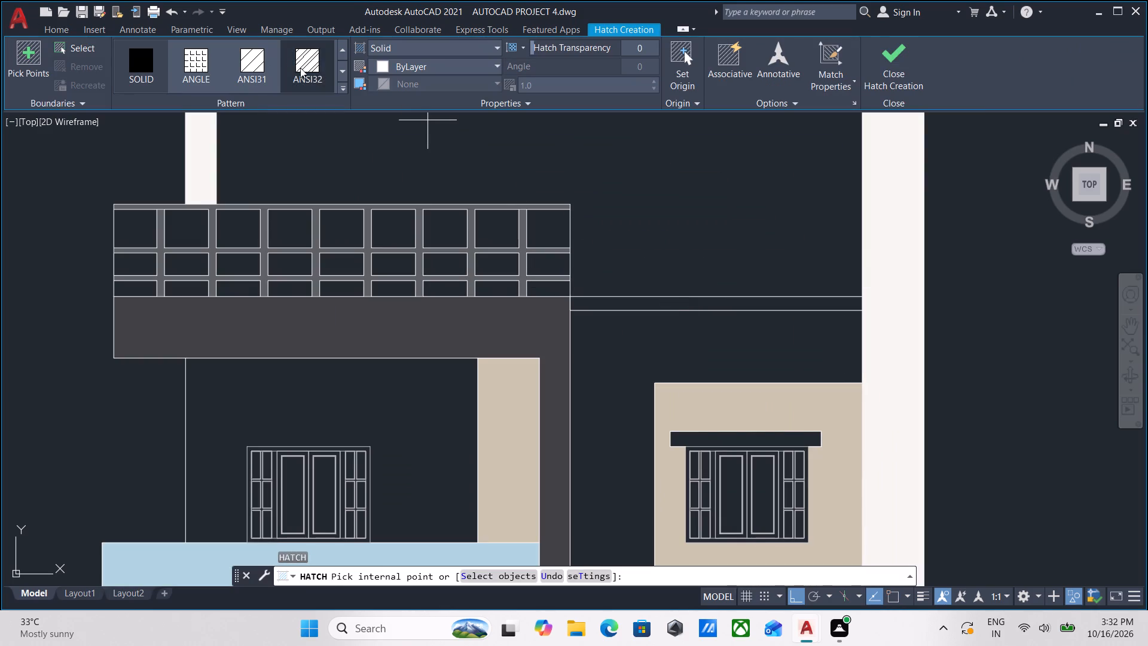
{"action": "left_click", "coordinate": [383, 63]}
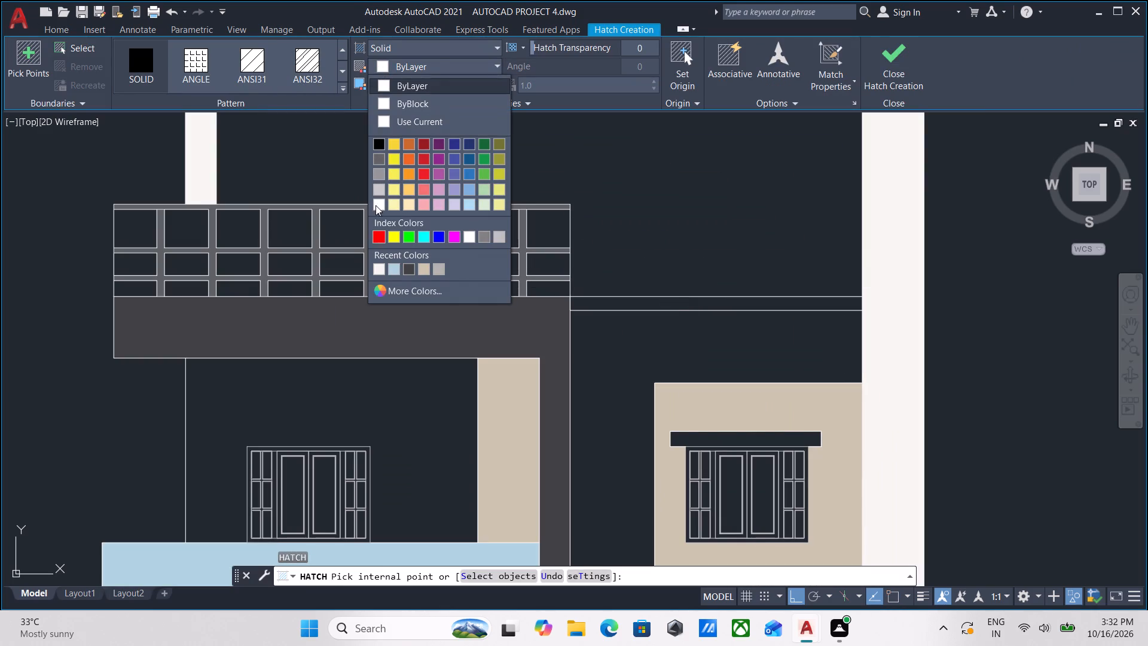
{"action": "left_click", "coordinate": [374, 203]}
{"action": "scroll", "coordinate": [619, 304], "scroll_direction": "up", "scroll_amount": 2}
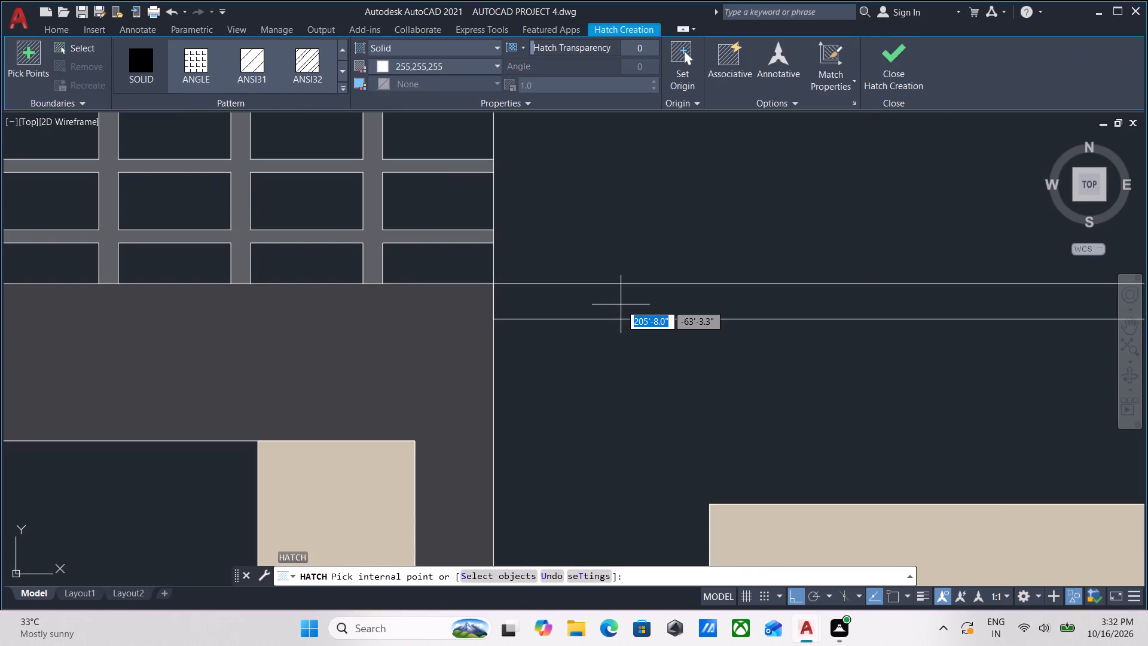
{"action": "left_click", "coordinate": [621, 304]}
{"action": "scroll", "coordinate": [652, 306], "scroll_direction": "down", "scroll_amount": 3}
{"action": "scroll", "coordinate": [842, 342], "scroll_direction": "down", "scroll_amount": 1}
{"action": "middle_click_drag", "start_coordinate": [842, 342], "coordinate": [657, 359]}
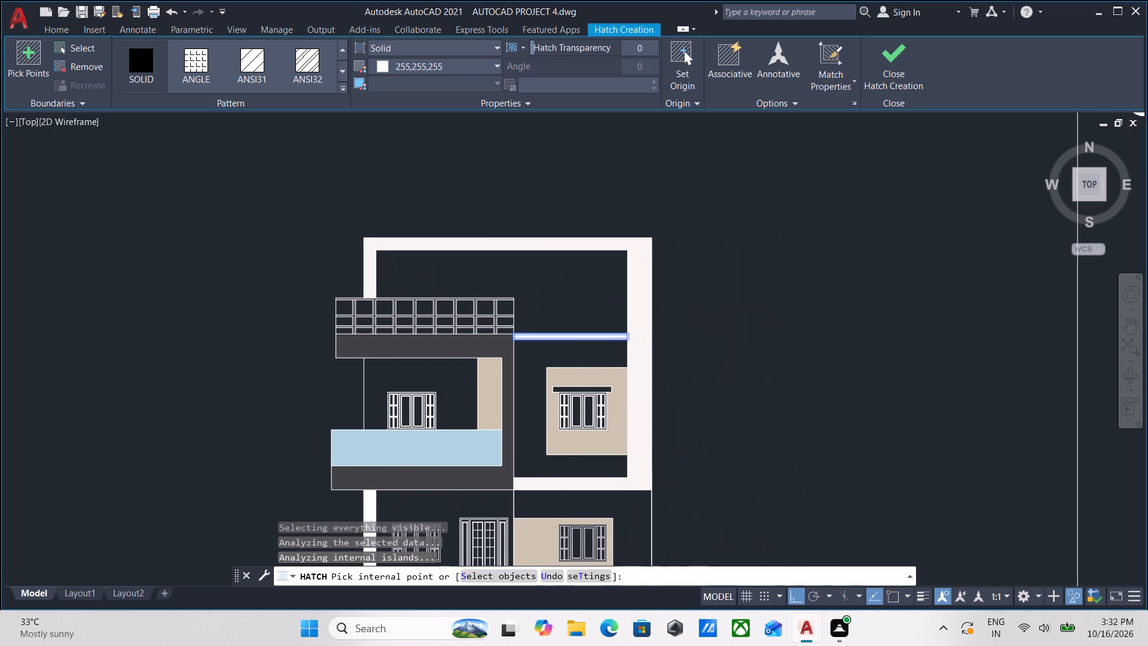
{"action": "scroll", "coordinate": [655, 309], "scroll_direction": "up", "scroll_amount": 2}
{"action": "left_click", "coordinate": [889, 53]}
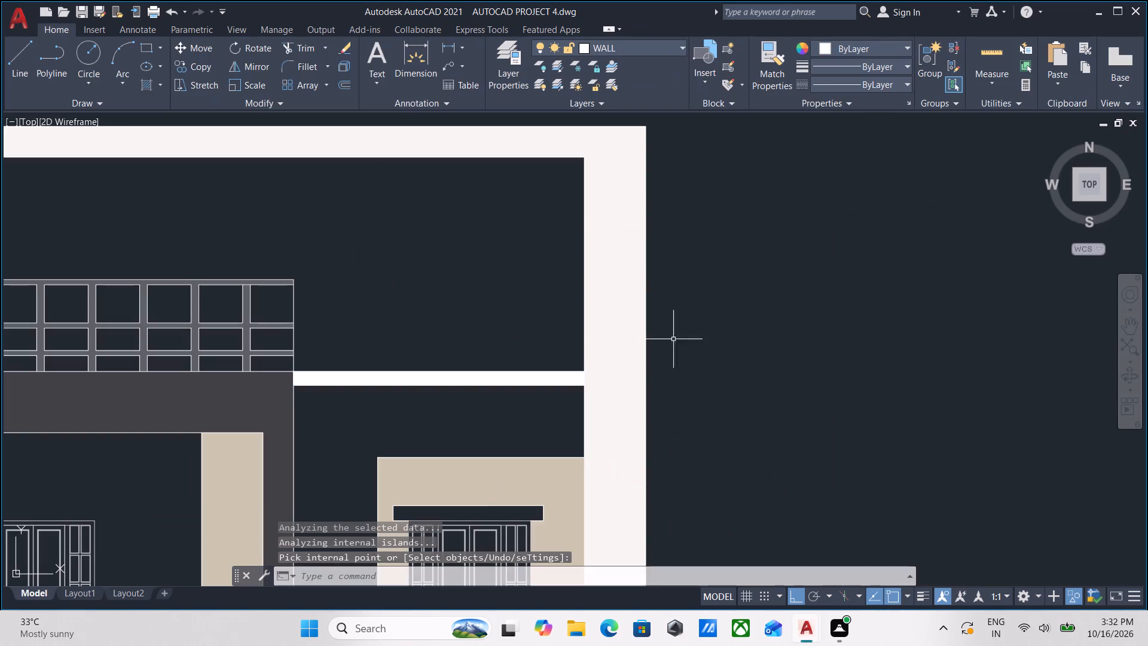
Examine the white band where it meets the off-white frame, and the open area above the roof railing.
{"action": "scroll", "coordinate": [647, 349], "scroll_direction": "up", "scroll_amount": 3}
{"action": "middle_click_drag", "start_coordinate": [588, 354], "coordinate": [732, 245]}
{"action": "scroll", "coordinate": [414, 403], "scroll_direction": "up", "scroll_amount": 2}
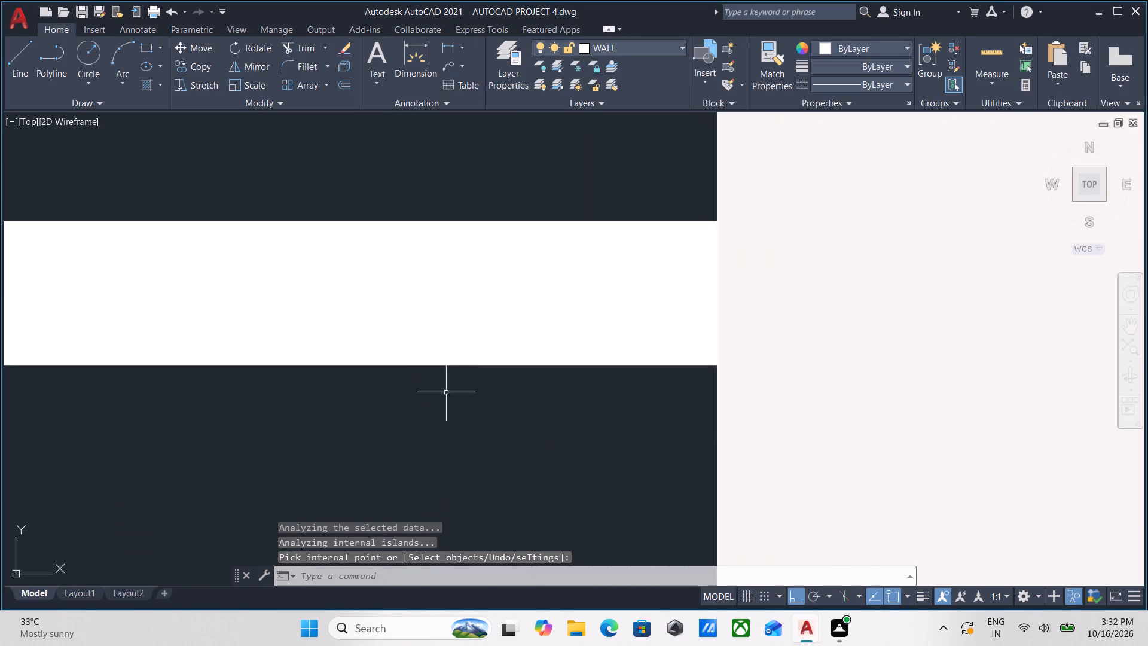
{"action": "scroll", "coordinate": [506, 334], "scroll_direction": "down", "scroll_amount": 4}
{"action": "scroll", "coordinate": [432, 313], "scroll_direction": "down", "scroll_amount": 1}
{"action": "middle_click_drag", "start_coordinate": [435, 313], "coordinate": [656, 312]}
{"action": "scroll", "coordinate": [766, 328], "scroll_direction": "up", "scroll_amount": 1}
{"action": "scroll", "coordinate": [553, 306], "scroll_direction": "down", "scroll_amount": 4}
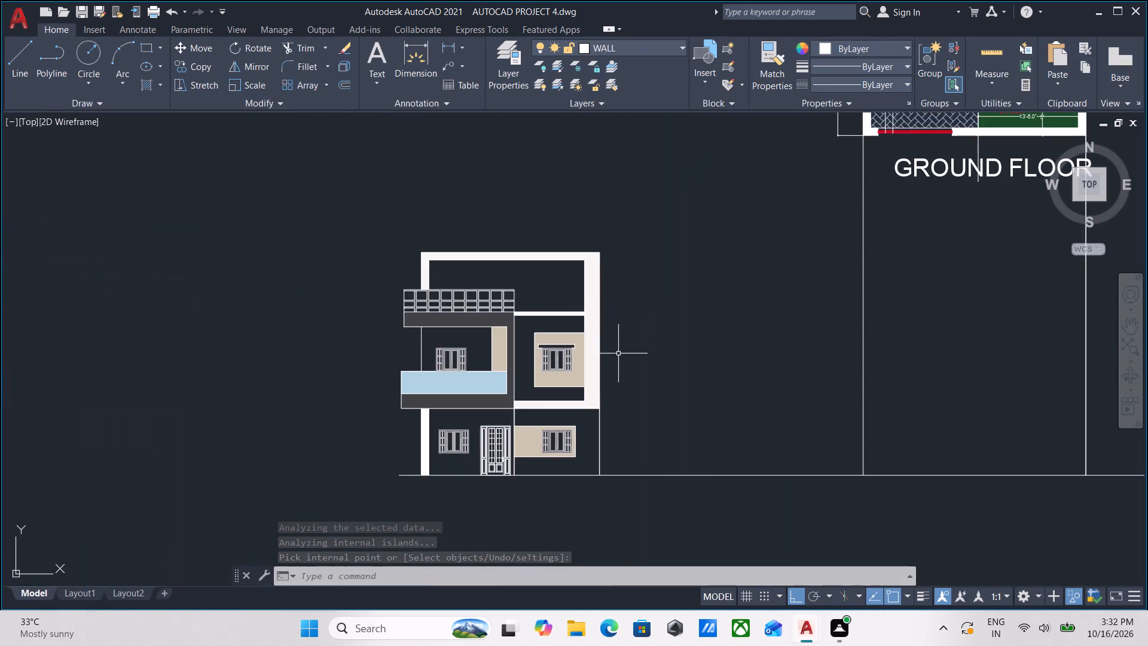
{"action": "scroll", "coordinate": [572, 341], "scroll_direction": "up", "scroll_amount": 2}
{"action": "middle_click_drag", "start_coordinate": [509, 309], "coordinate": [665, 324]}
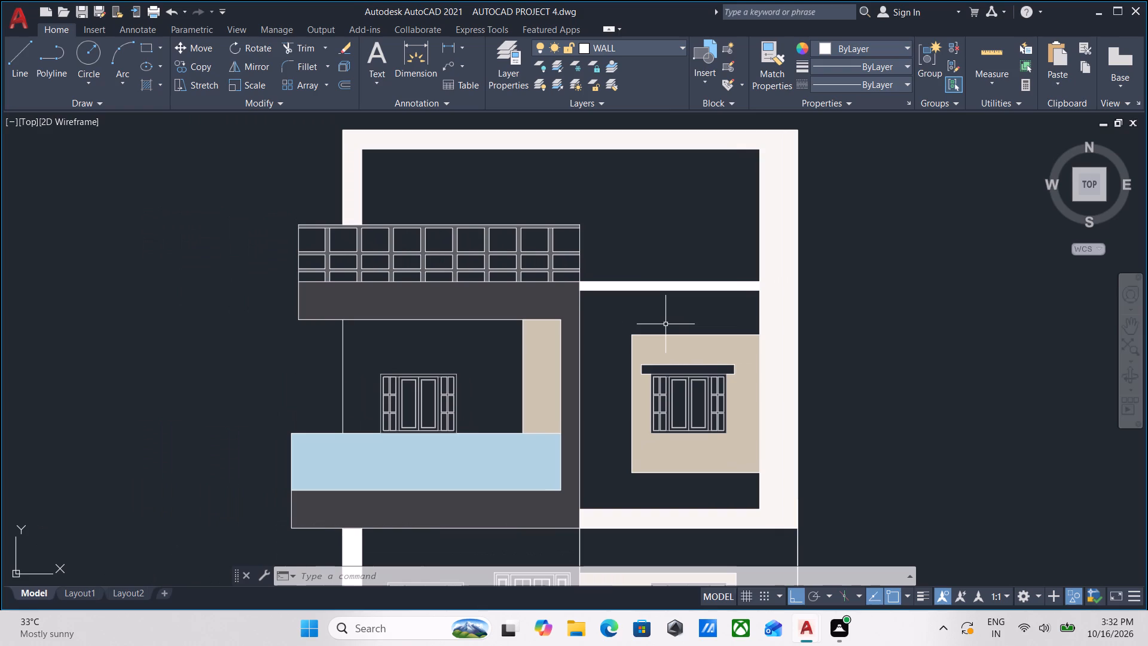
{"action": "scroll", "coordinate": [665, 324], "scroll_direction": "down", "scroll_amount": 1}
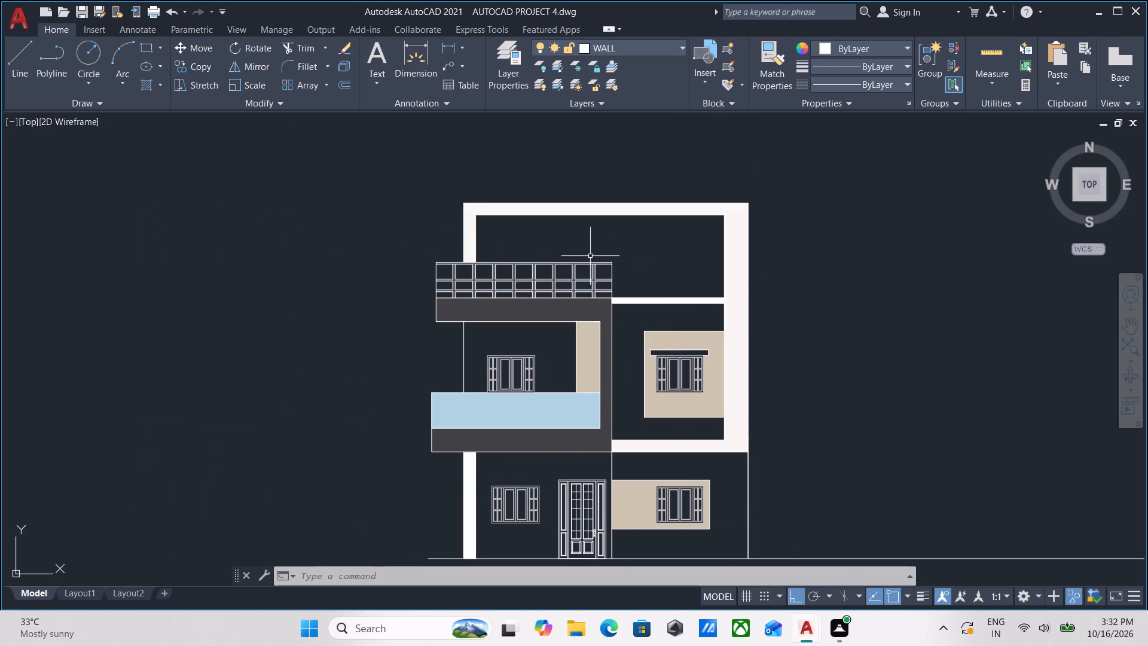
{"action": "scroll", "coordinate": [590, 256], "scroll_direction": "up", "scroll_amount": 2}
{"action": "middle_click_drag", "start_coordinate": [589, 256], "coordinate": [608, 340]}
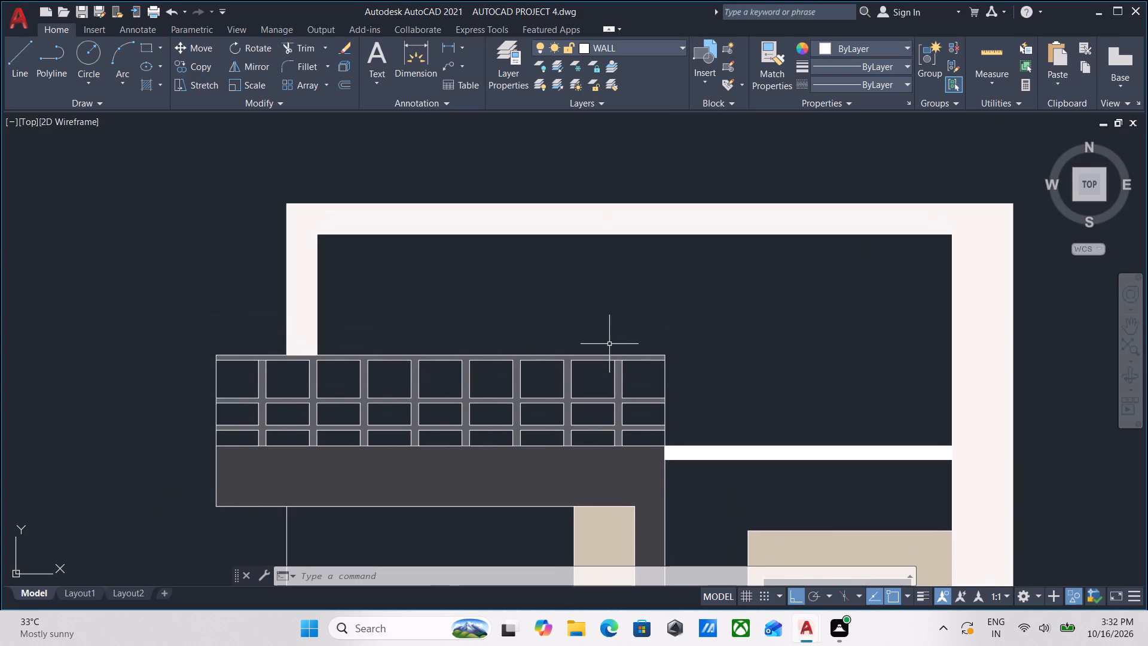
{"action": "scroll", "coordinate": [610, 345], "scroll_direction": "down", "scroll_amount": 1}
{"action": "middle_click", "coordinate": [610, 345]}
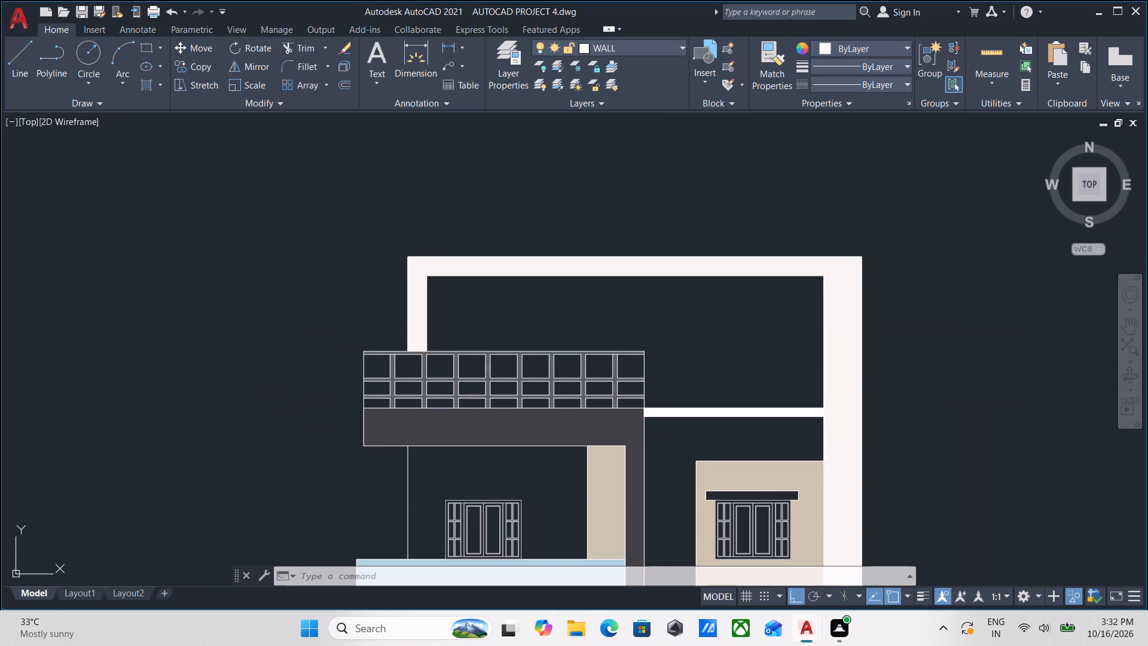
Draw a vertical line from the dark frame's upper corner at the white band to the underside of the off-white top frame.
{"action": "key", "text": "l"}
{"action": "key", "text": "Return"}
{"action": "scroll", "coordinate": [625, 420], "scroll_direction": "up", "scroll_amount": 2}
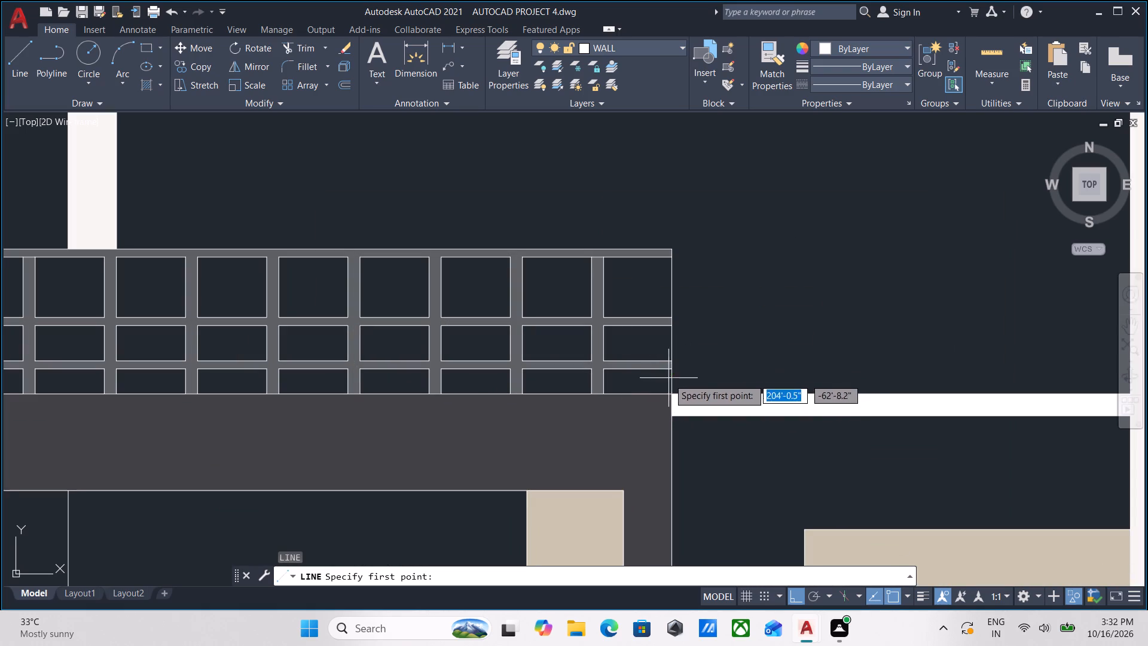
{"action": "left_click", "coordinate": [671, 392]}
{"action": "middle_click_drag", "start_coordinate": [663, 208], "coordinate": [654, 400]}
{"action": "scroll", "coordinate": [671, 275], "scroll_direction": "down", "scroll_amount": 1}
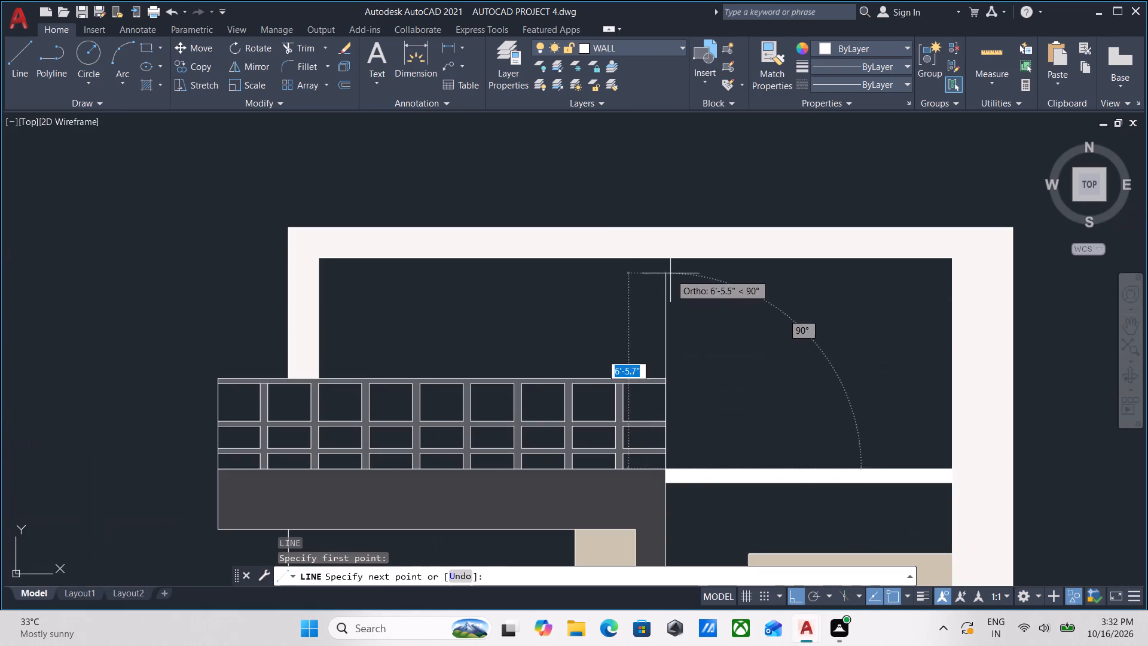
{"action": "left_click", "coordinate": [664, 256]}
{"action": "key", "text": "Escape"}
Change the thin horizontal band's solid hatch colour to off-white 245,245,240.
{"action": "scroll", "coordinate": [787, 450], "scroll_direction": "up", "scroll_amount": 1}
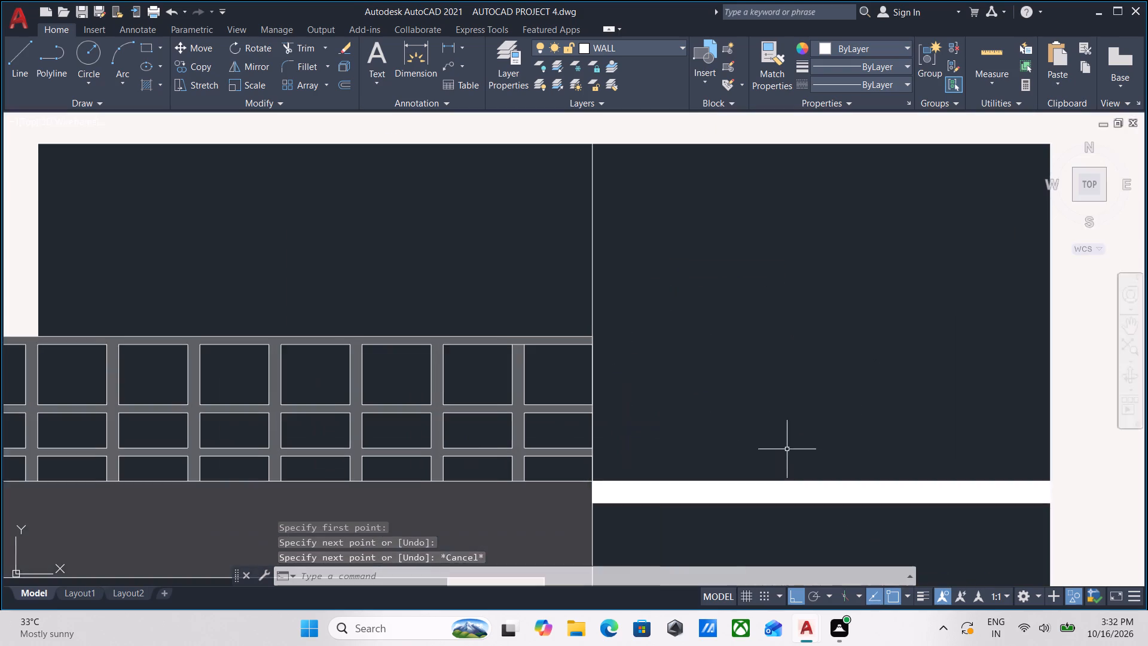
{"action": "middle_click_drag", "start_coordinate": [772, 415], "coordinate": [719, 322]}
{"action": "scroll", "coordinate": [984, 407], "scroll_direction": "up", "scroll_amount": 2}
{"action": "left_click", "coordinate": [845, 390]}
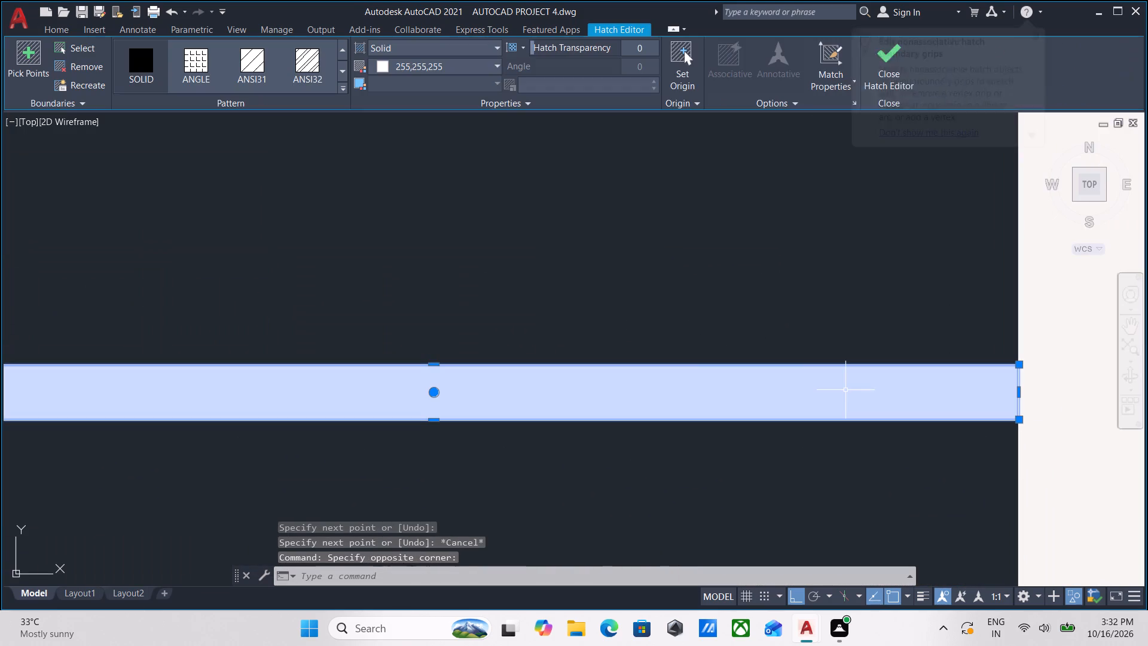
{"action": "left_click", "coordinate": [451, 66]}
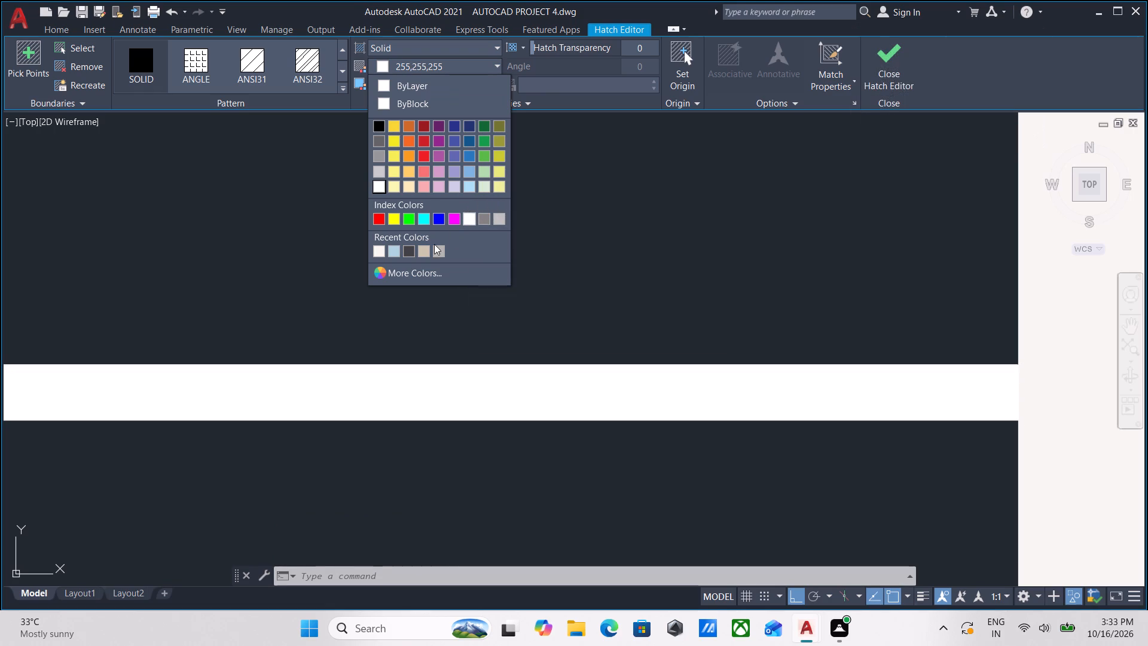
{"action": "left_click", "coordinate": [382, 251]}
{"action": "left_click", "coordinate": [871, 72]}
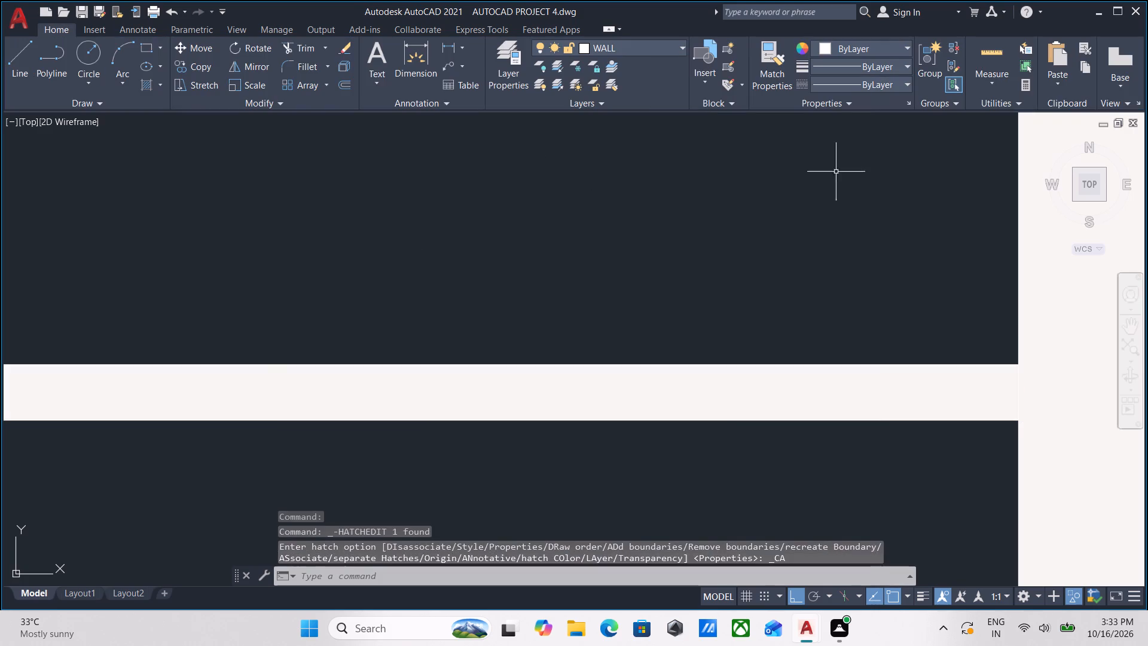
Look over the elevation from the roof frame down to the ground floor and check the available layers.
{"action": "scroll", "coordinate": [696, 291], "scroll_direction": "down", "scroll_amount": 3}
{"action": "middle_click_drag", "start_coordinate": [588, 269], "coordinate": [683, 327]}
{"action": "scroll", "coordinate": [645, 312], "scroll_direction": "down", "scroll_amount": 2}
{"action": "middle_click_drag", "start_coordinate": [688, 305], "coordinate": [691, 343]}
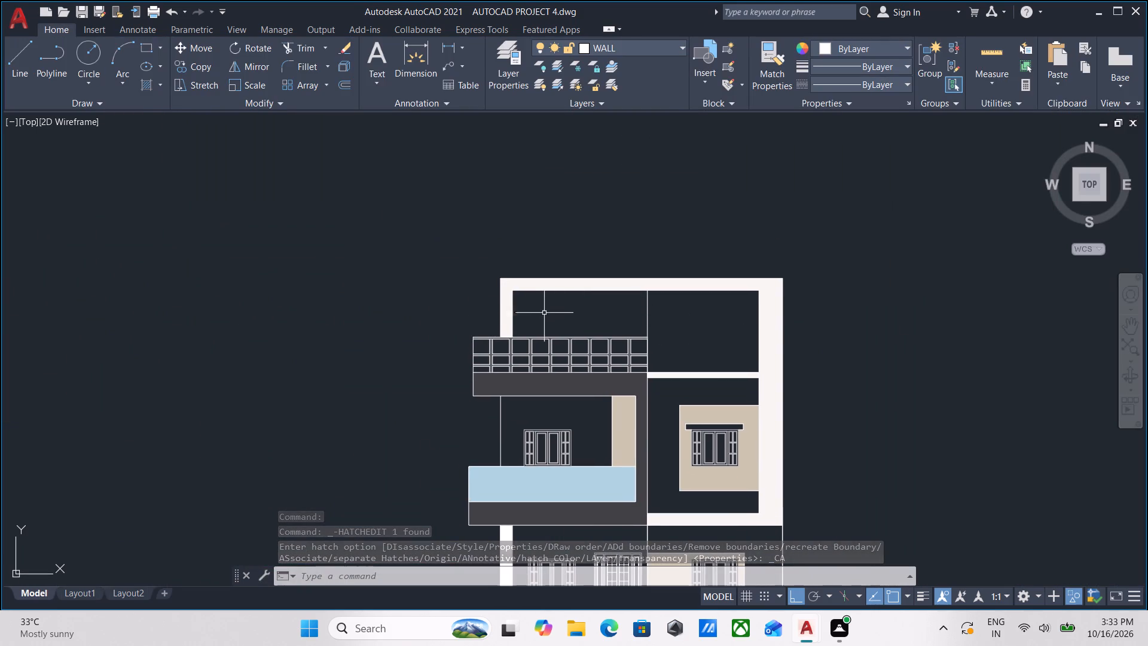
{"action": "scroll", "coordinate": [515, 322], "scroll_direction": "up", "scroll_amount": 1}
{"action": "middle_click_drag", "start_coordinate": [649, 314], "coordinate": [653, 328]}
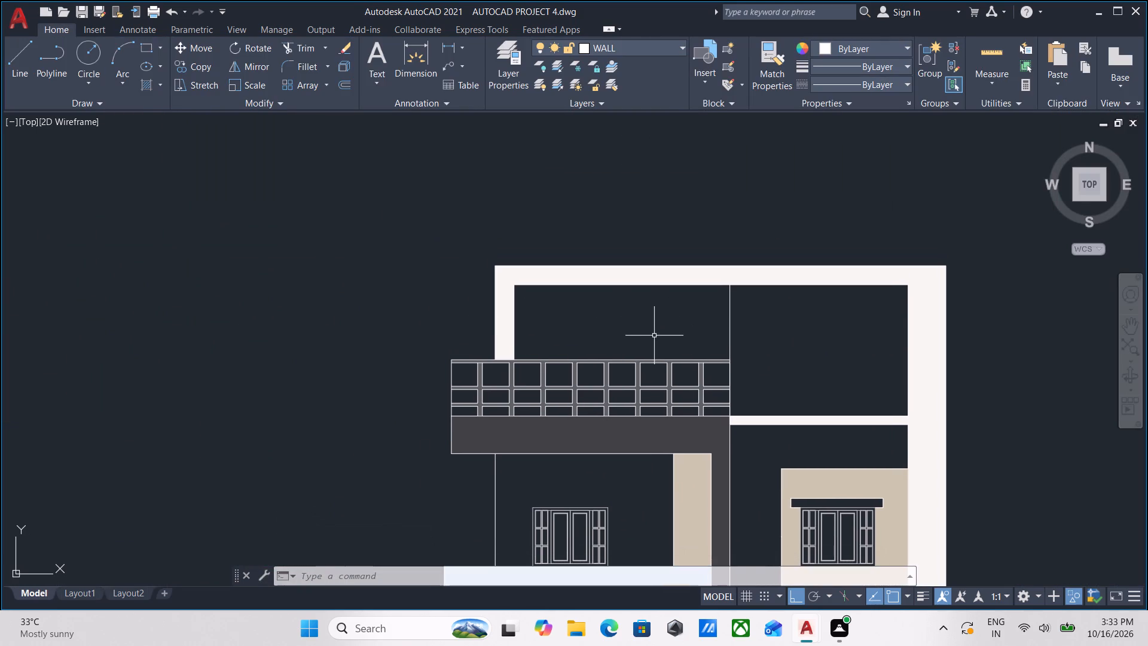
{"action": "scroll", "coordinate": [648, 338], "scroll_direction": "down", "scroll_amount": 1}
{"action": "middle_click_drag", "start_coordinate": [648, 338], "coordinate": [645, 322]}
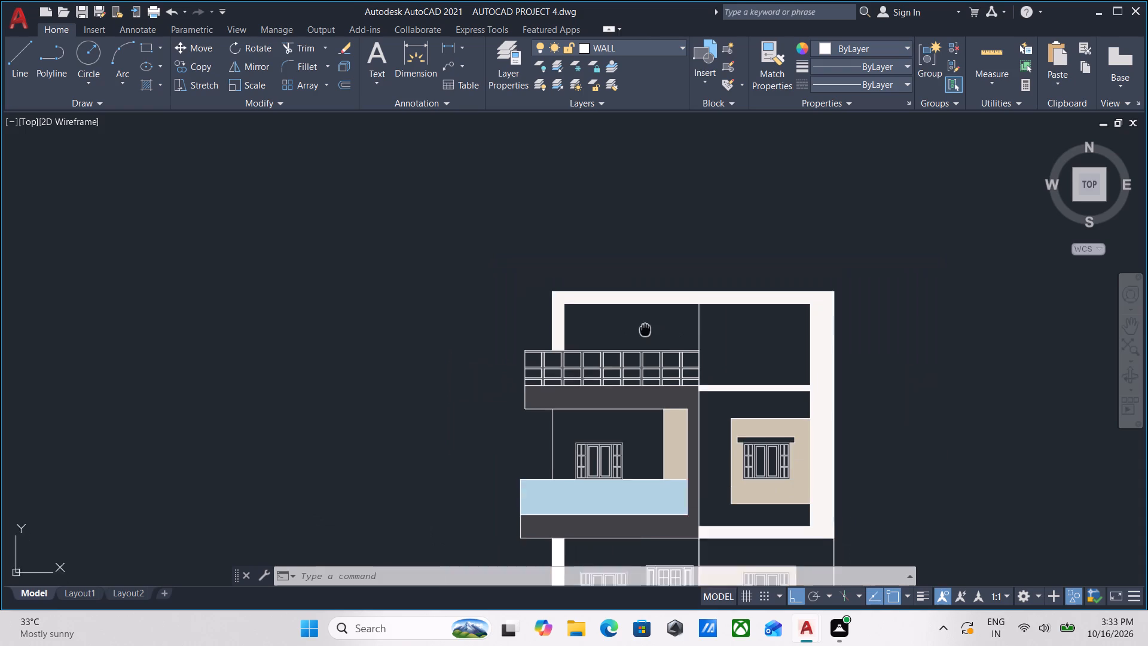
{"action": "middle_click_drag", "start_coordinate": [645, 322], "coordinate": [647, 281]}
{"action": "middle_click_drag", "start_coordinate": [638, 383], "coordinate": [647, 333]}
{"action": "scroll", "coordinate": [652, 385], "scroll_direction": "up", "scroll_amount": 1}
{"action": "middle_click_drag", "start_coordinate": [652, 385], "coordinate": [715, 363]}
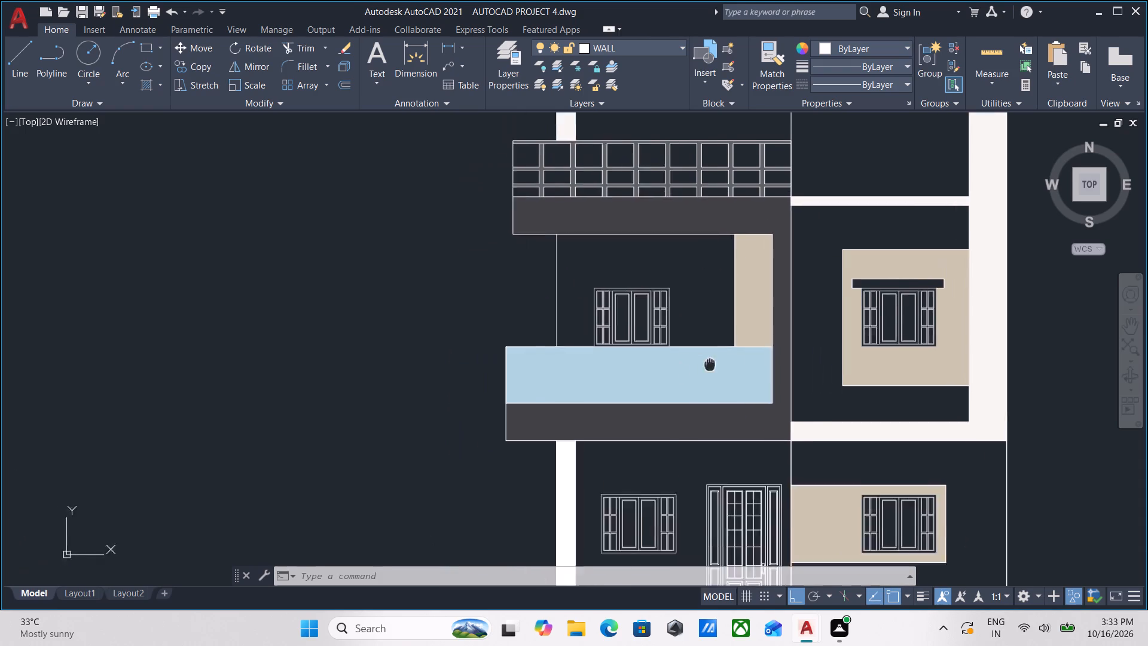
{"action": "middle_click_drag", "start_coordinate": [715, 363], "coordinate": [774, 349]}
{"action": "scroll", "coordinate": [770, 360], "scroll_direction": "down", "scroll_amount": 2}
{"action": "middle_click_drag", "start_coordinate": [765, 371], "coordinate": [689, 294]}
{"action": "scroll", "coordinate": [658, 375], "scroll_direction": "up", "scroll_amount": 2}
{"action": "middle_click_drag", "start_coordinate": [668, 356], "coordinate": [552, 386]}
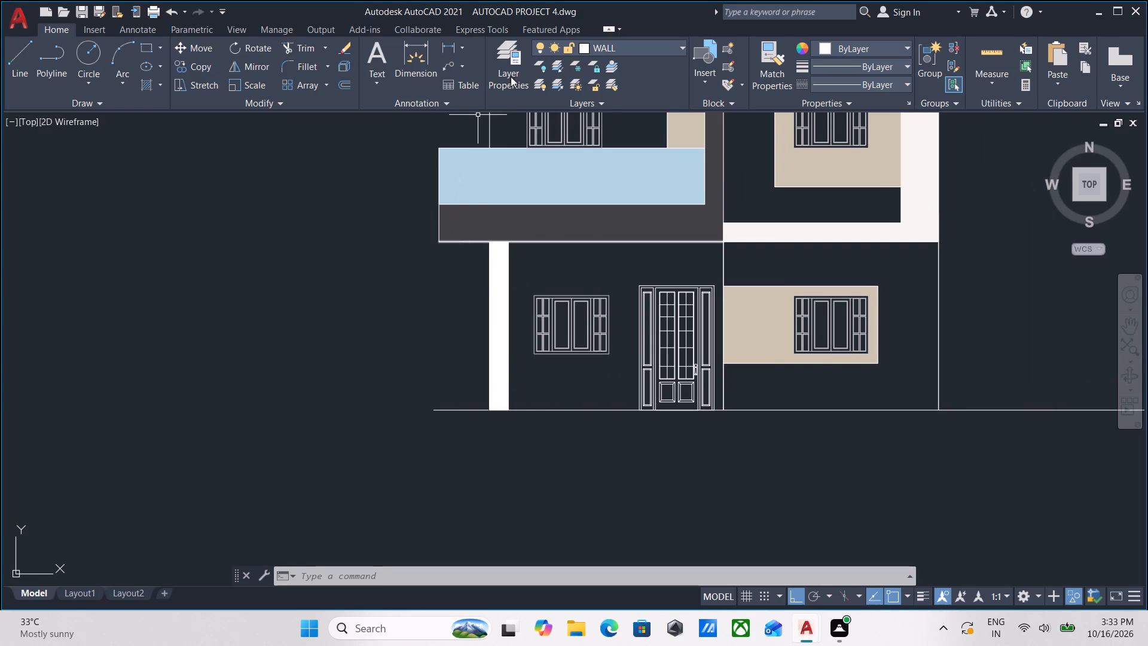
{"action": "left_click", "coordinate": [631, 48]}
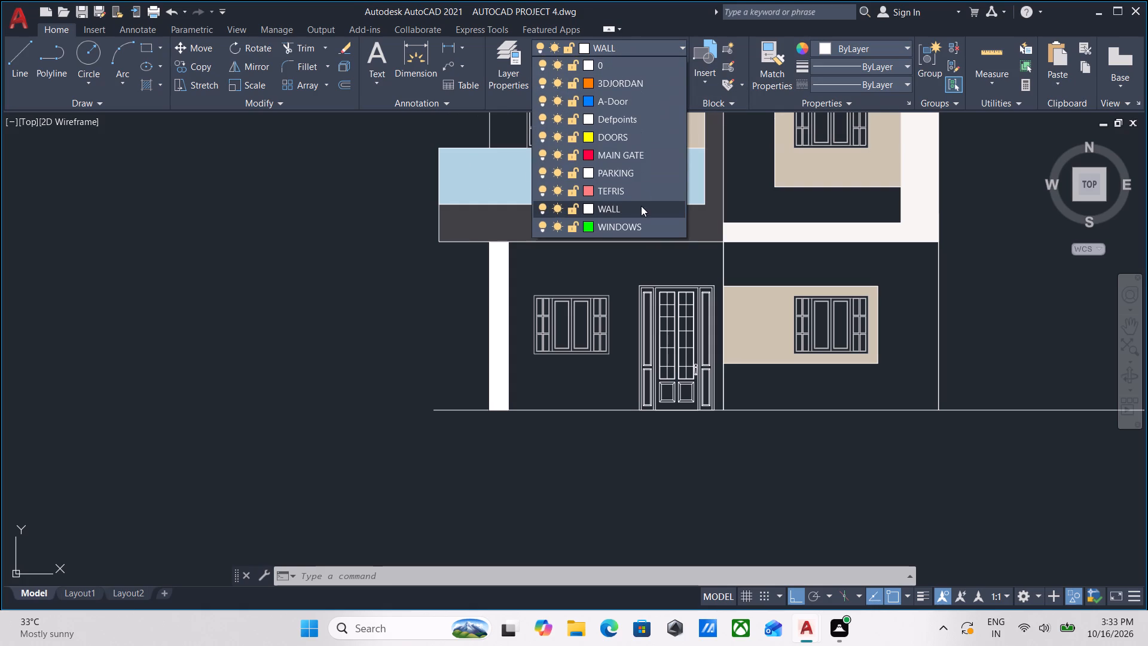
{"action": "left_click", "coordinate": [646, 45]}
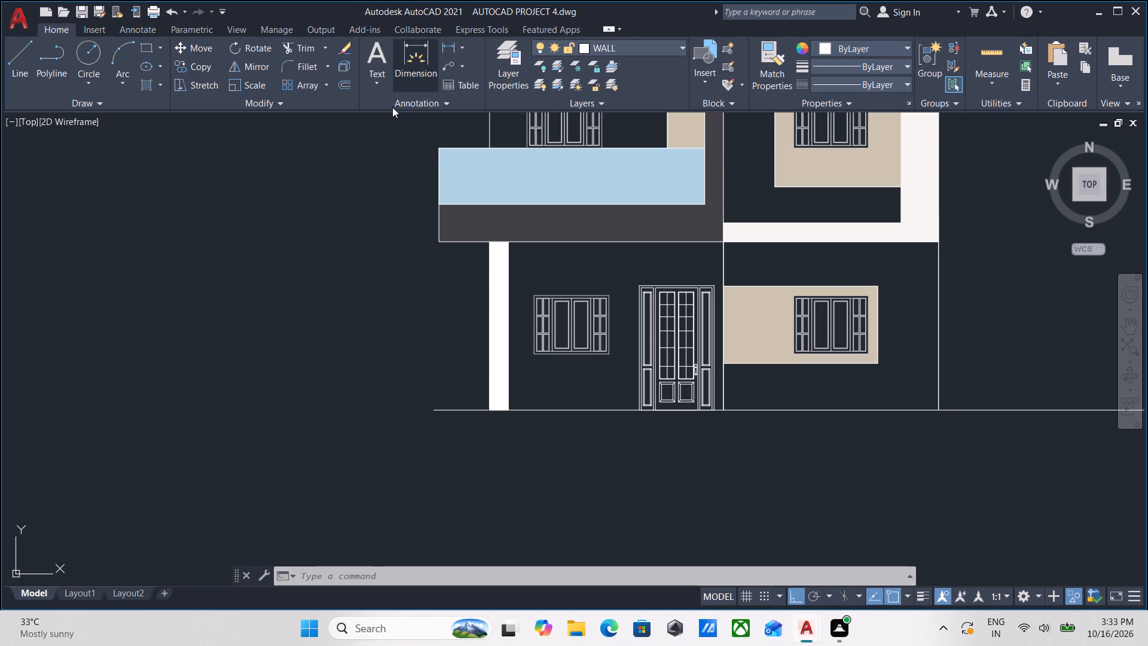
Start a solid hatch and set its true colour to tan 185,160,130.
{"action": "key", "text": "h"}
{"action": "key", "text": "Return"}
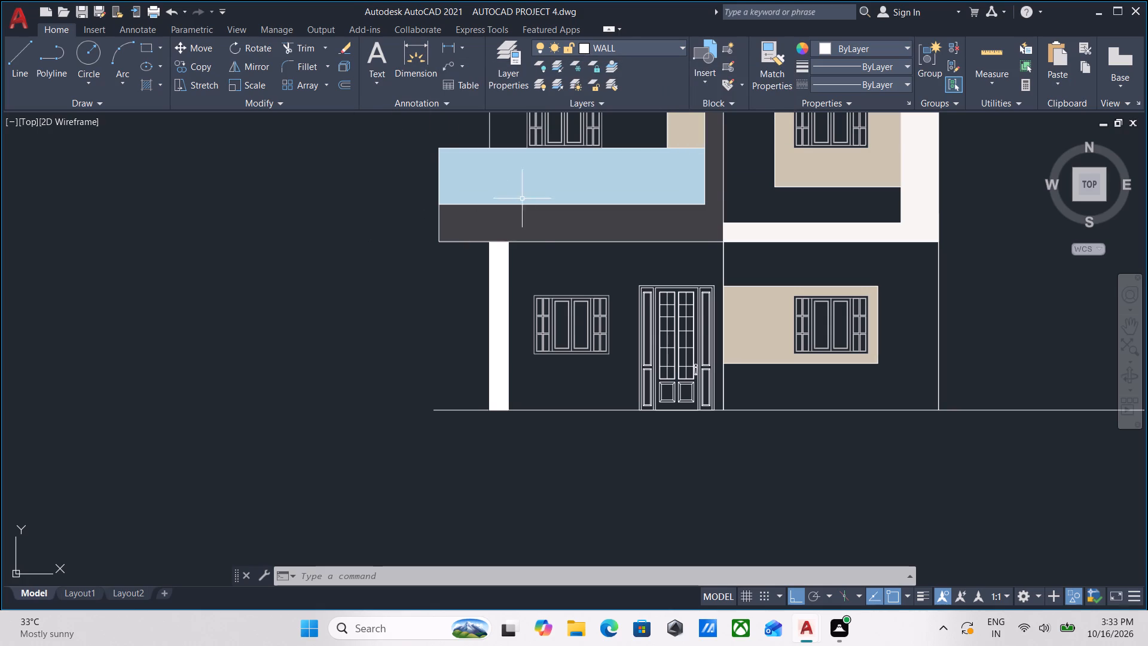
{"action": "scroll", "coordinate": [523, 197], "scroll_direction": "down", "scroll_amount": 1}
{"action": "scroll", "coordinate": [362, 231], "scroll_direction": "up", "scroll_amount": 2}
{"action": "middle_click_drag", "start_coordinate": [422, 209], "coordinate": [403, 260]}
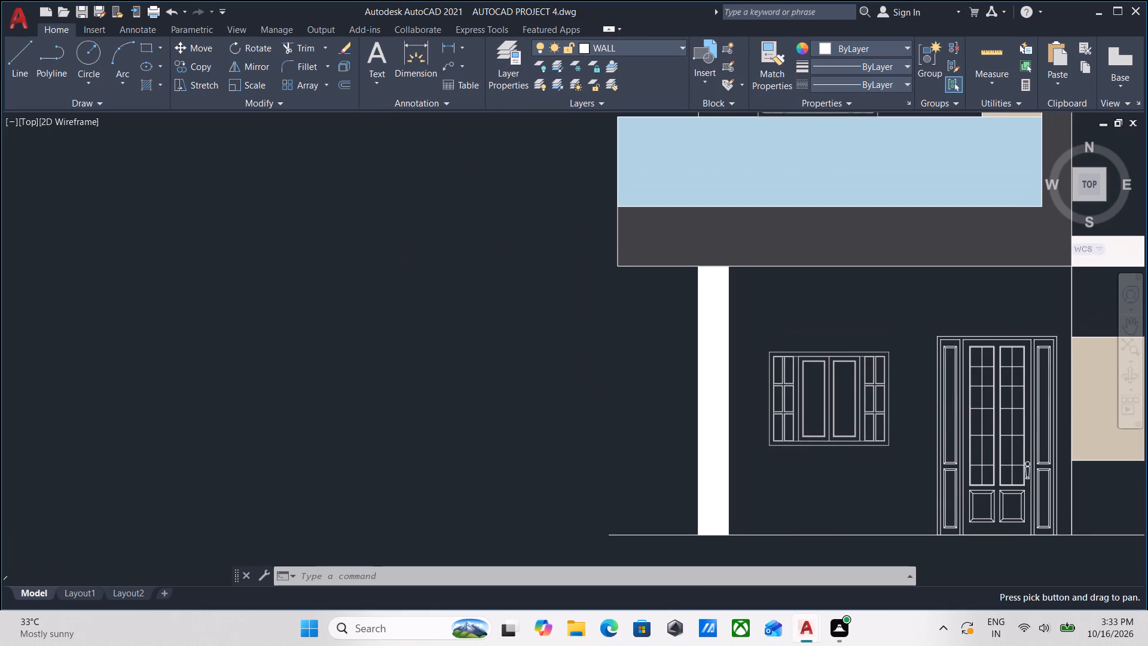
{"action": "key", "text": "h"}
{"action": "key", "text": "Return"}
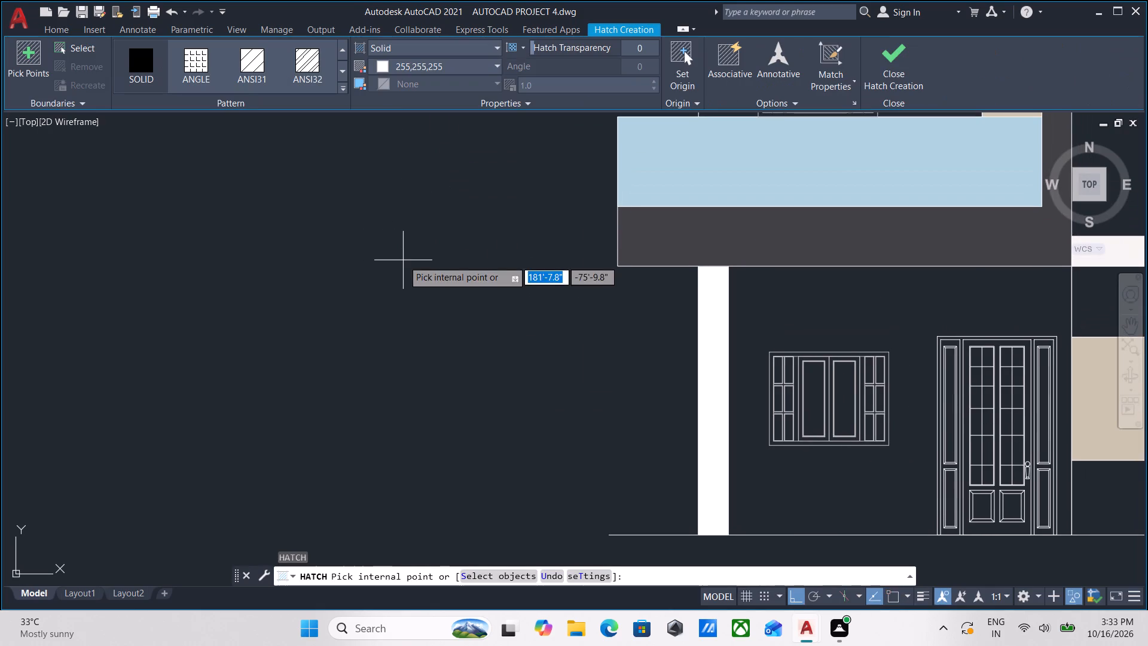
{"action": "left_click", "coordinate": [383, 65]}
{"action": "left_click", "coordinate": [404, 291]}
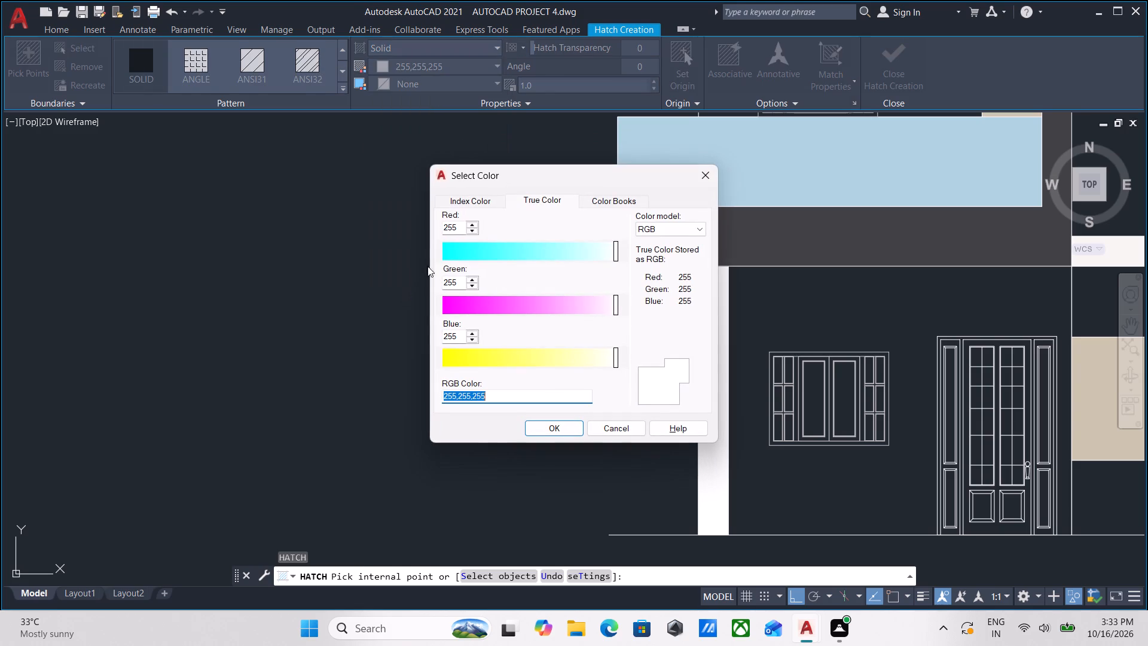
{"action": "left_click_drag", "start_coordinate": [456, 226], "coordinate": [371, 222]}
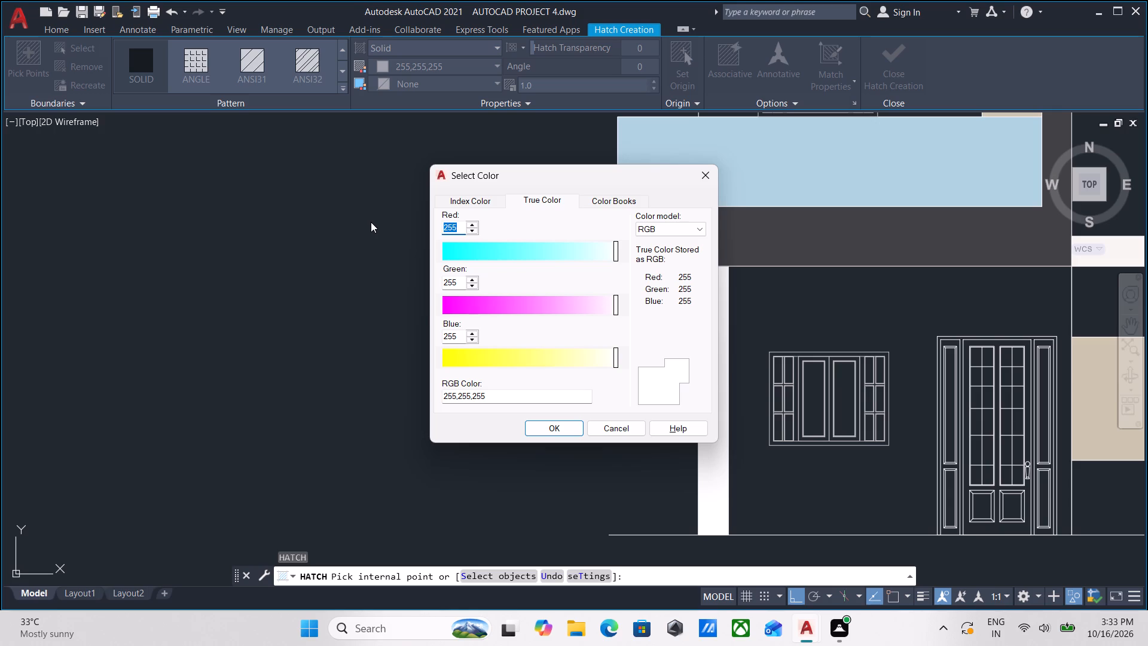
{"action": "key", "text": "1"}
{"action": "type", "text": "85"}
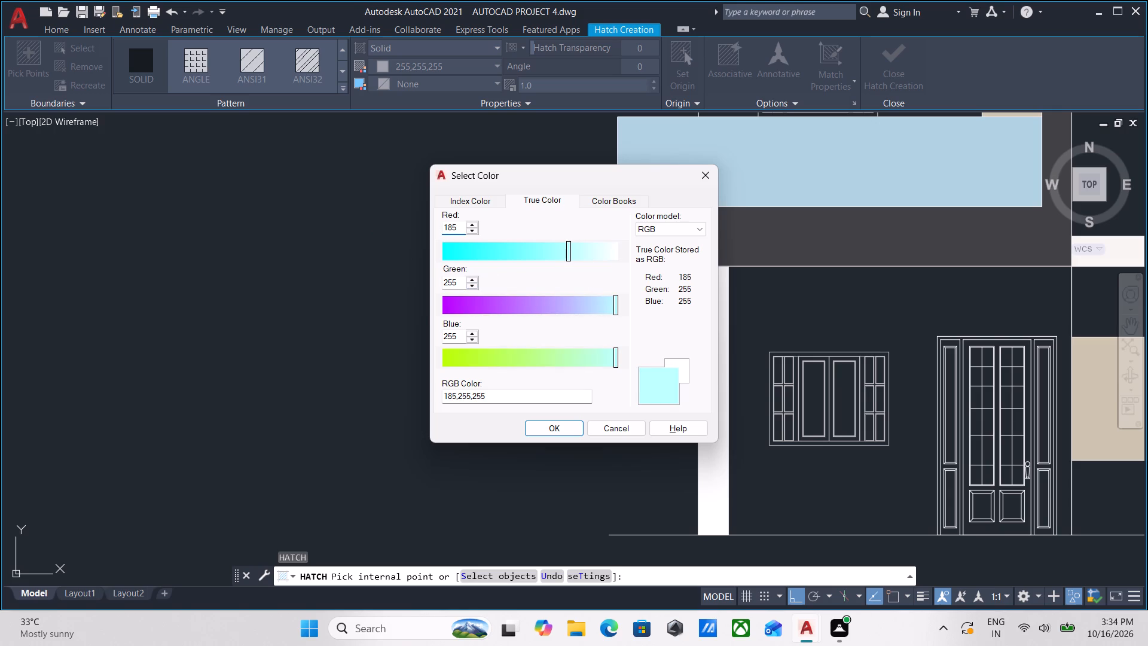
{"action": "left_click_drag", "start_coordinate": [461, 281], "coordinate": [381, 281]}
{"action": "type", "text": "160"}
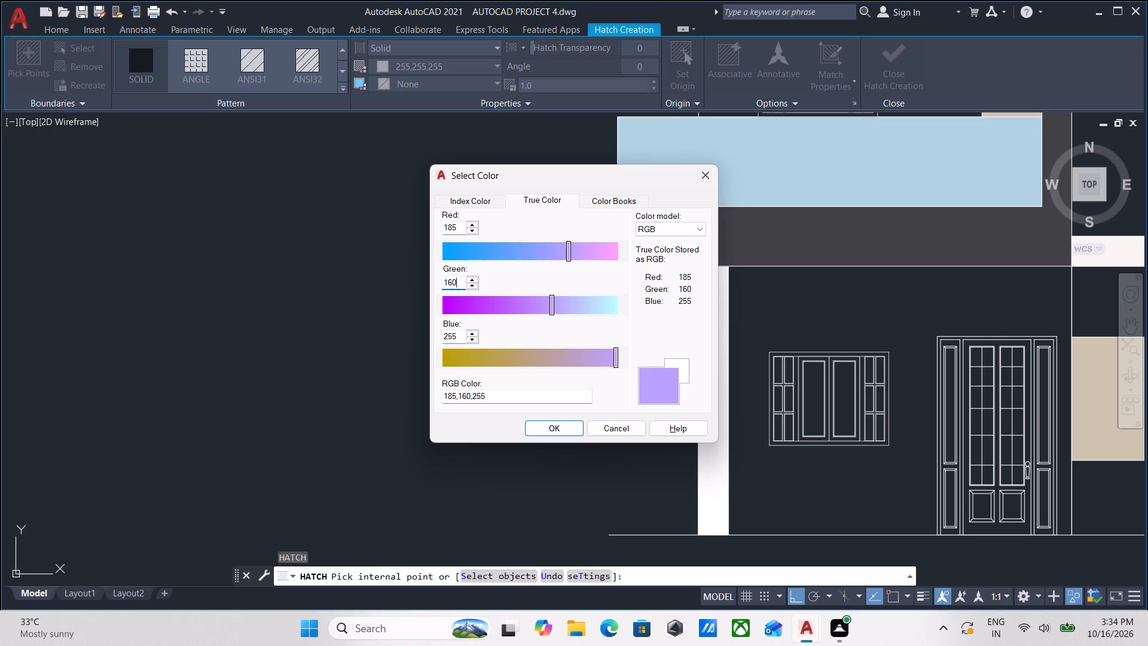
{"action": "left_click_drag", "start_coordinate": [462, 331], "coordinate": [399, 336]}
{"action": "type", "text": "13"}
{"action": "key", "text": "0"}
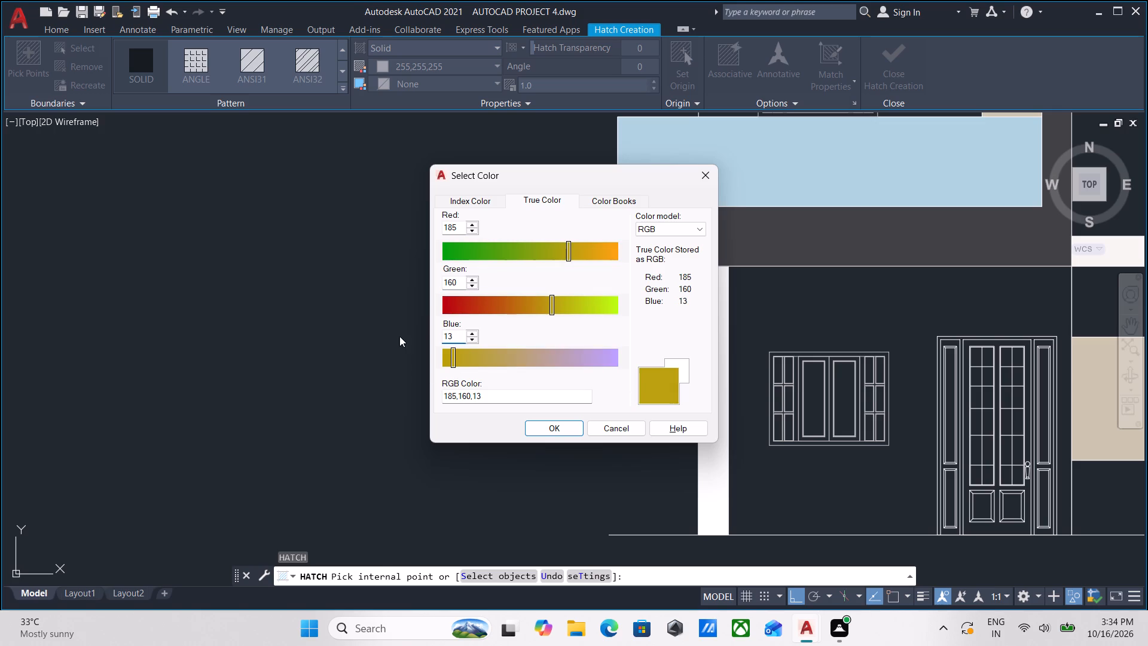
{"action": "left_click", "coordinate": [558, 426]}
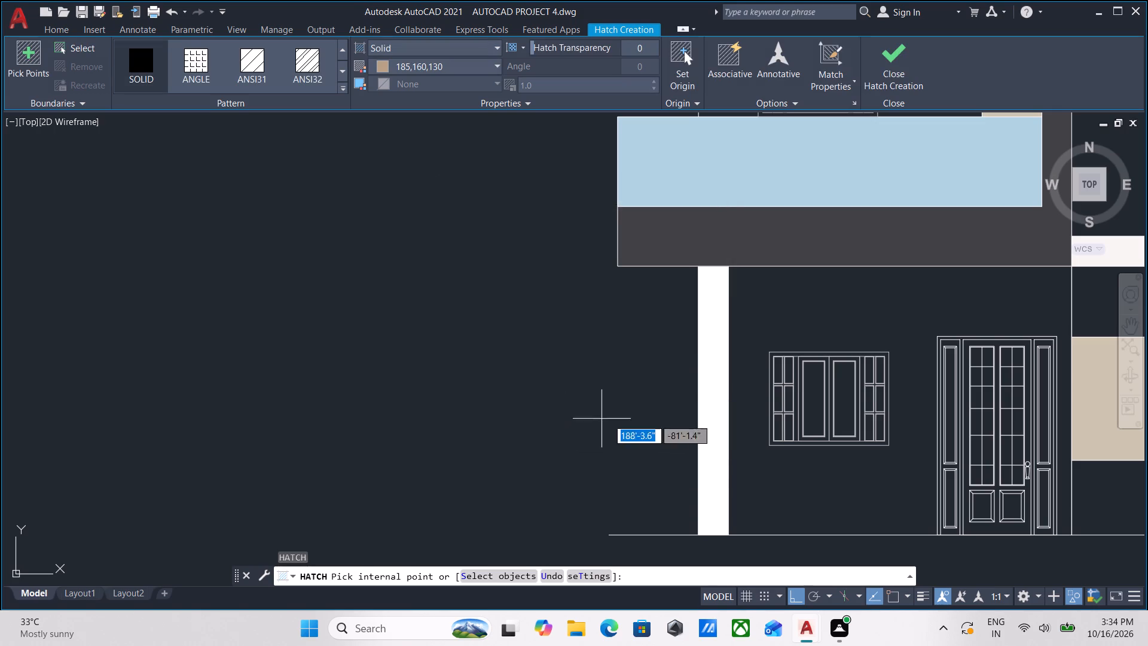
Fill the remaining wall areas around the windows and door on the ground and first floors with the tan solid hatch.
{"action": "scroll", "coordinate": [695, 432], "scroll_direction": "down", "scroll_amount": 2}
{"action": "middle_click_drag", "start_coordinate": [698, 432], "coordinate": [552, 396]}
{"action": "left_click", "coordinate": [732, 417]}
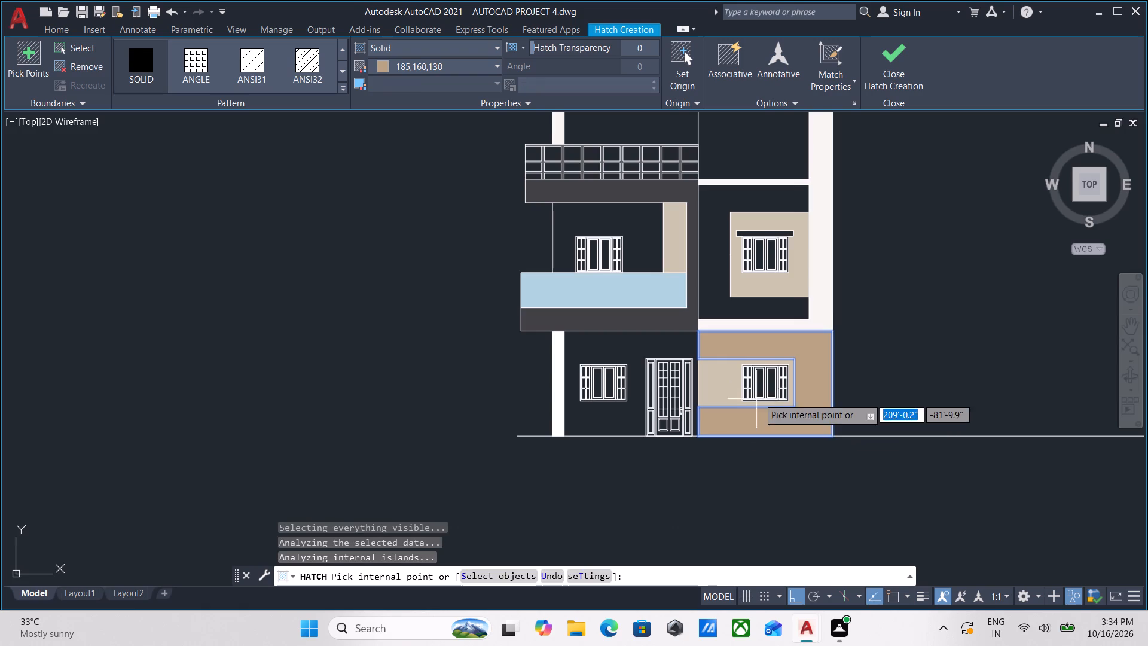
{"action": "middle_click_drag", "start_coordinate": [771, 380], "coordinate": [777, 439]}
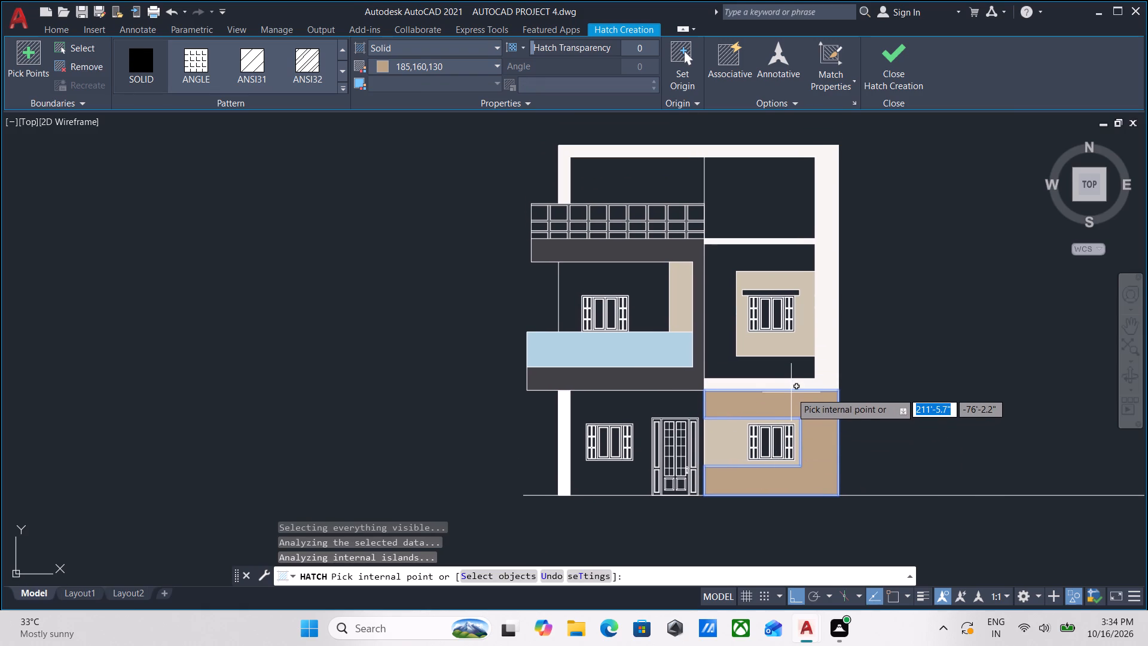
{"action": "left_click", "coordinate": [723, 310]}
{"action": "middle_click_drag", "start_coordinate": [723, 309], "coordinate": [710, 367]}
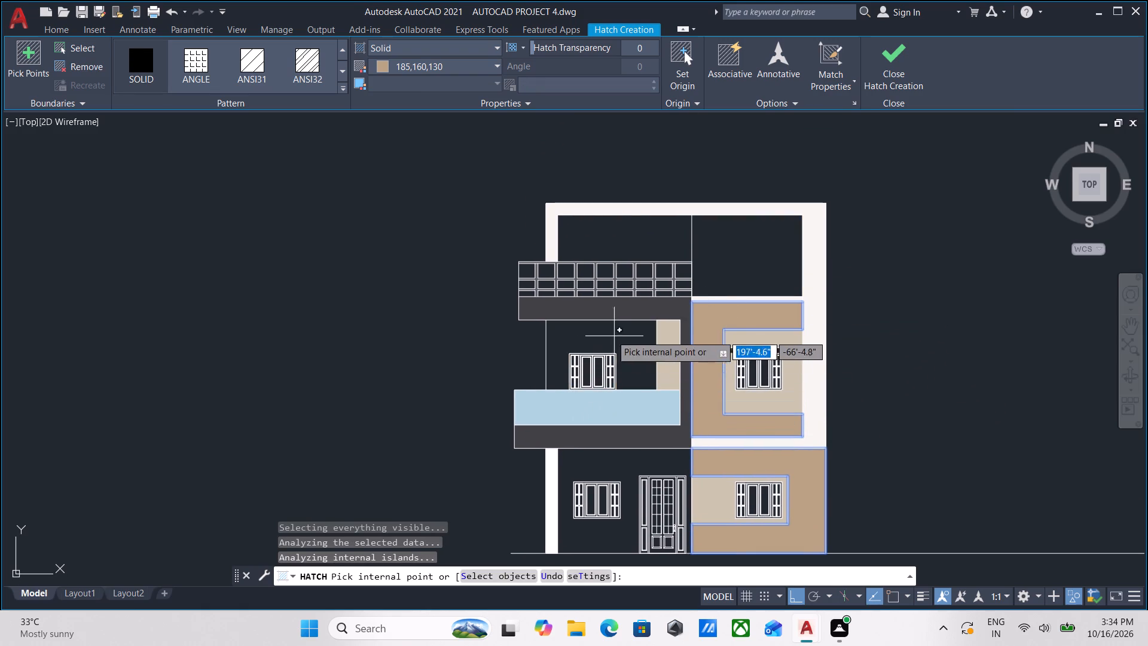
{"action": "left_click", "coordinate": [588, 344]}
{"action": "middle_click_drag", "start_coordinate": [654, 351], "coordinate": [653, 279]}
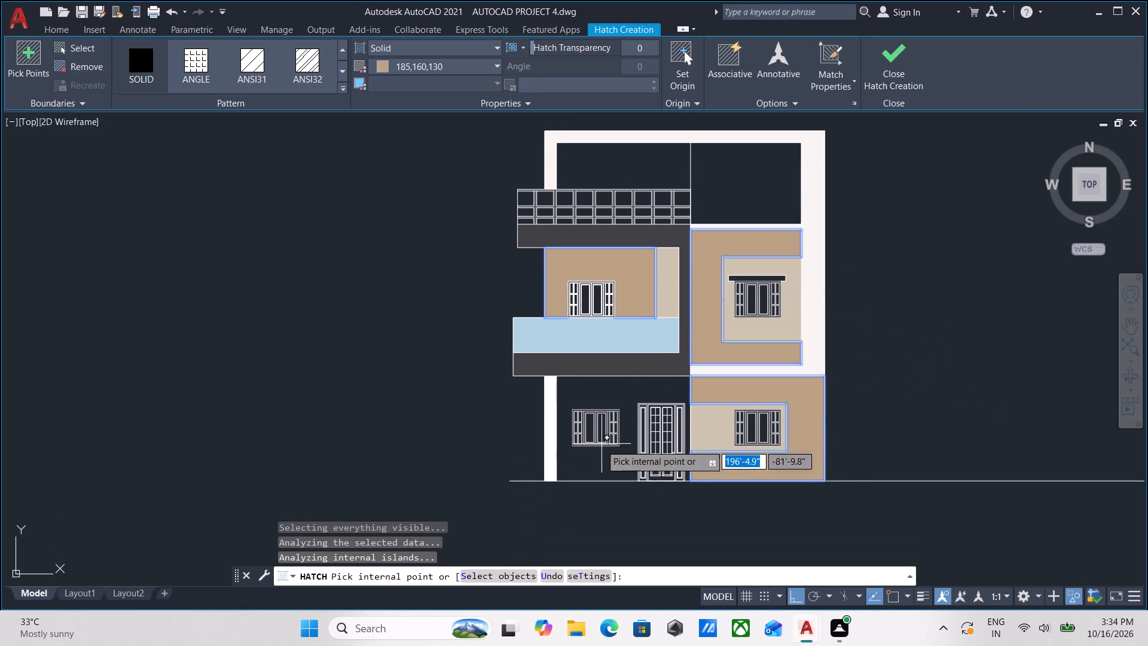
{"action": "left_click", "coordinate": [593, 455]}
{"action": "scroll", "coordinate": [488, 395], "scroll_direction": "down", "scroll_amount": 1}
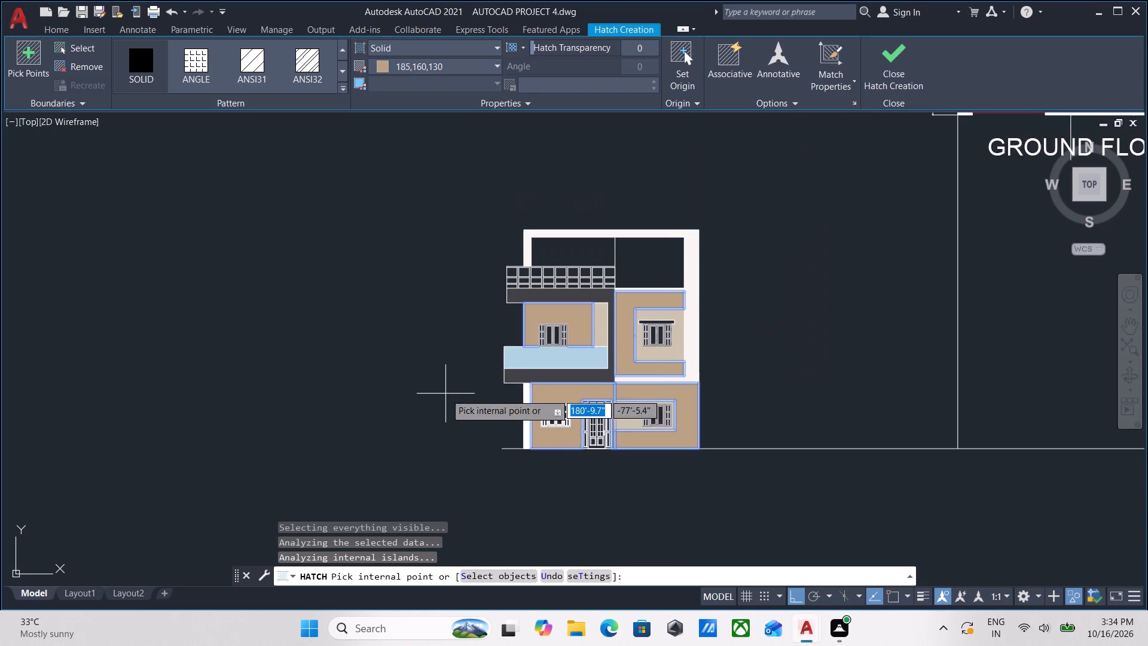
{"action": "middle_click_drag", "start_coordinate": [446, 394], "coordinate": [448, 440]}
{"action": "key", "text": "Escape"}
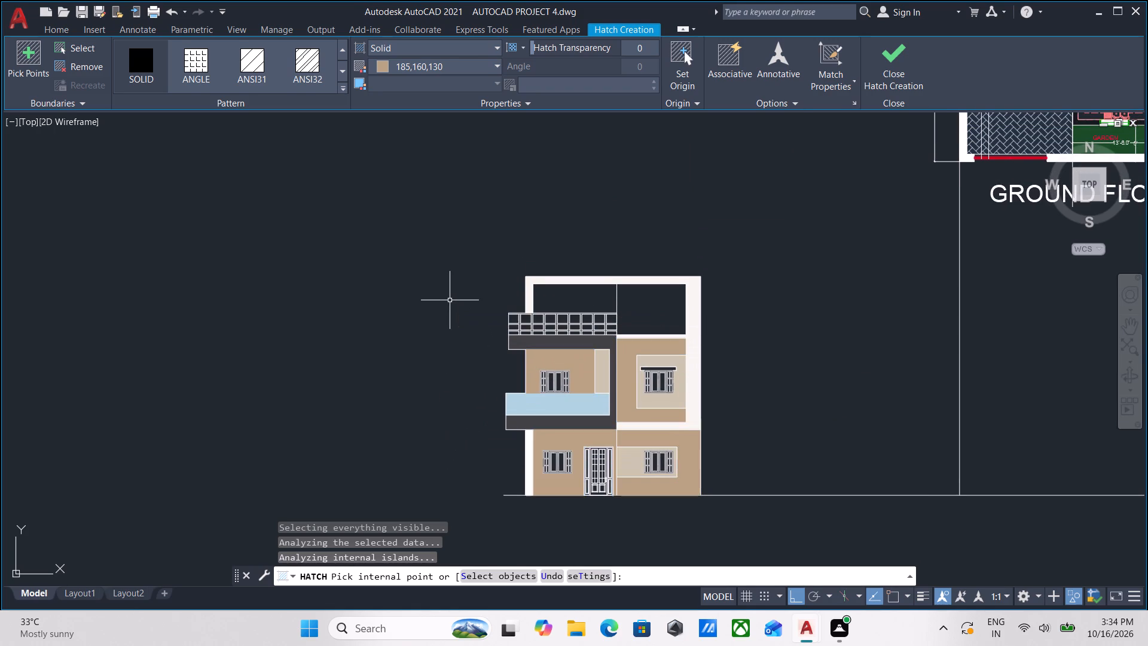
Examine the coloured elevation from the open area under the roof frame down to the ground-floor door and windows.
{"action": "scroll", "coordinate": [625, 318], "scroll_direction": "up", "scroll_amount": 3}
{"action": "left_click", "coordinate": [603, 267]}
{"action": "left_click", "coordinate": [554, 253]}
{"action": "middle_click_drag", "start_coordinate": [555, 253], "coordinate": [621, 272]}
{"action": "key", "text": "Escape"}
{"action": "scroll", "coordinate": [621, 272], "scroll_direction": "down", "scroll_amount": 2}
{"action": "middle_click_drag", "start_coordinate": [621, 272], "coordinate": [622, 272]}
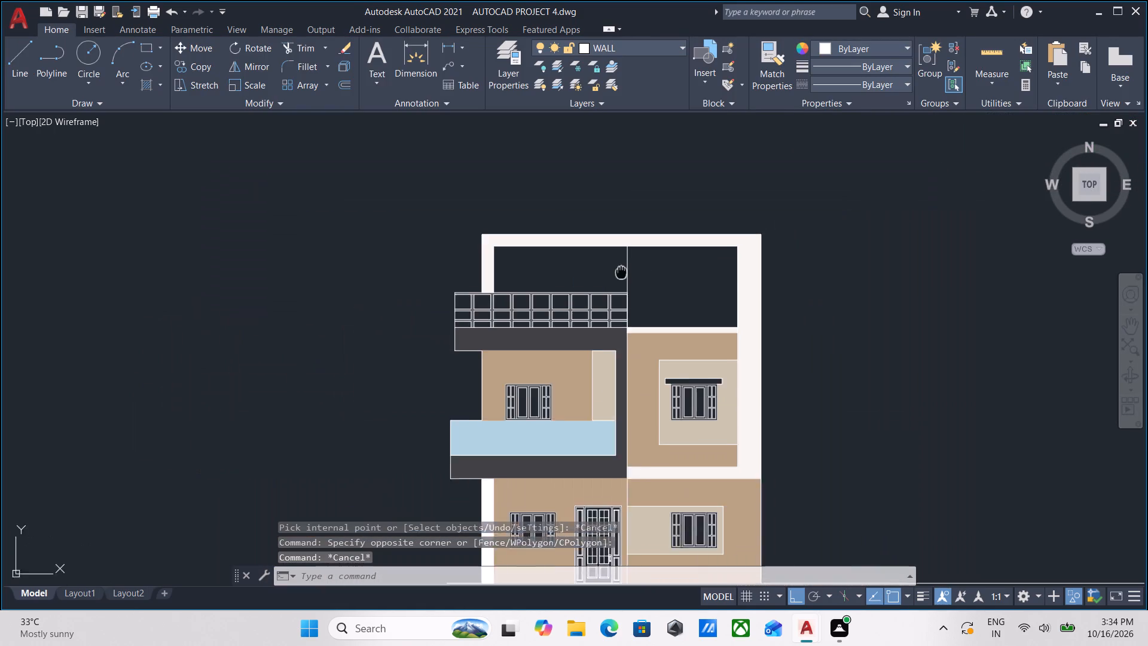
{"action": "middle_click_drag", "start_coordinate": [622, 272], "coordinate": [656, 257]}
{"action": "middle_click_drag", "start_coordinate": [625, 267], "coordinate": [644, 258]}
{"action": "scroll", "coordinate": [639, 260], "scroll_direction": "down", "scroll_amount": 1}
{"action": "middle_click_drag", "start_coordinate": [639, 260], "coordinate": [652, 235]}
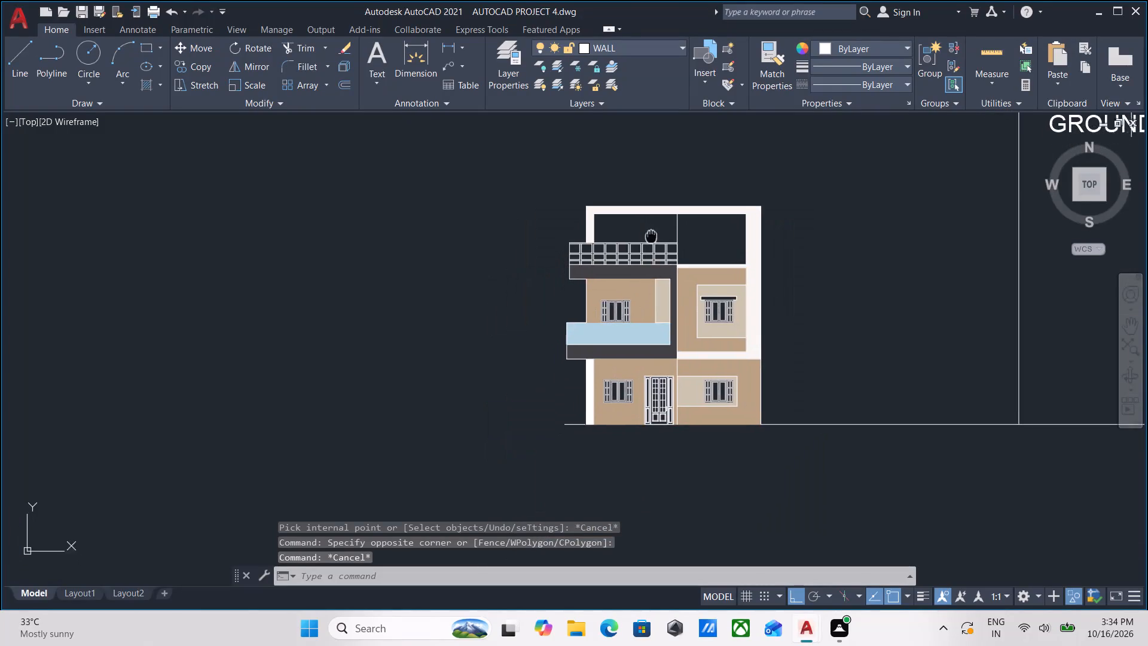
{"action": "middle_click_drag", "start_coordinate": [652, 235], "coordinate": [655, 231]}
{"action": "scroll", "coordinate": [680, 338], "scroll_direction": "up", "scroll_amount": 2}
{"action": "middle_click_drag", "start_coordinate": [701, 386], "coordinate": [647, 301]}
{"action": "scroll", "coordinate": [666, 379], "scroll_direction": "up", "scroll_amount": 2}
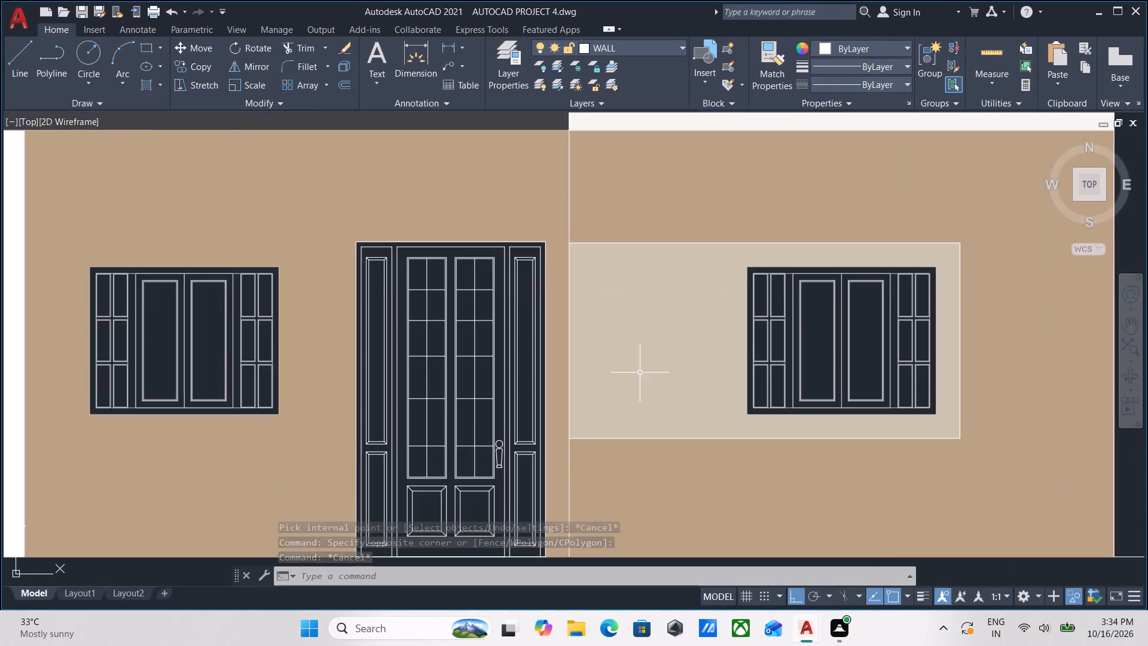
{"action": "scroll", "coordinate": [621, 369], "scroll_direction": "down", "scroll_amount": 1}
{"action": "middle_click_drag", "start_coordinate": [621, 369], "coordinate": [608, 336]}
{"action": "scroll", "coordinate": [608, 336], "scroll_direction": "down", "scroll_amount": 2}
{"action": "middle_click_drag", "start_coordinate": [608, 336], "coordinate": [571, 426]}
{"action": "scroll", "coordinate": [770, 384], "scroll_direction": "down", "scroll_amount": 1}
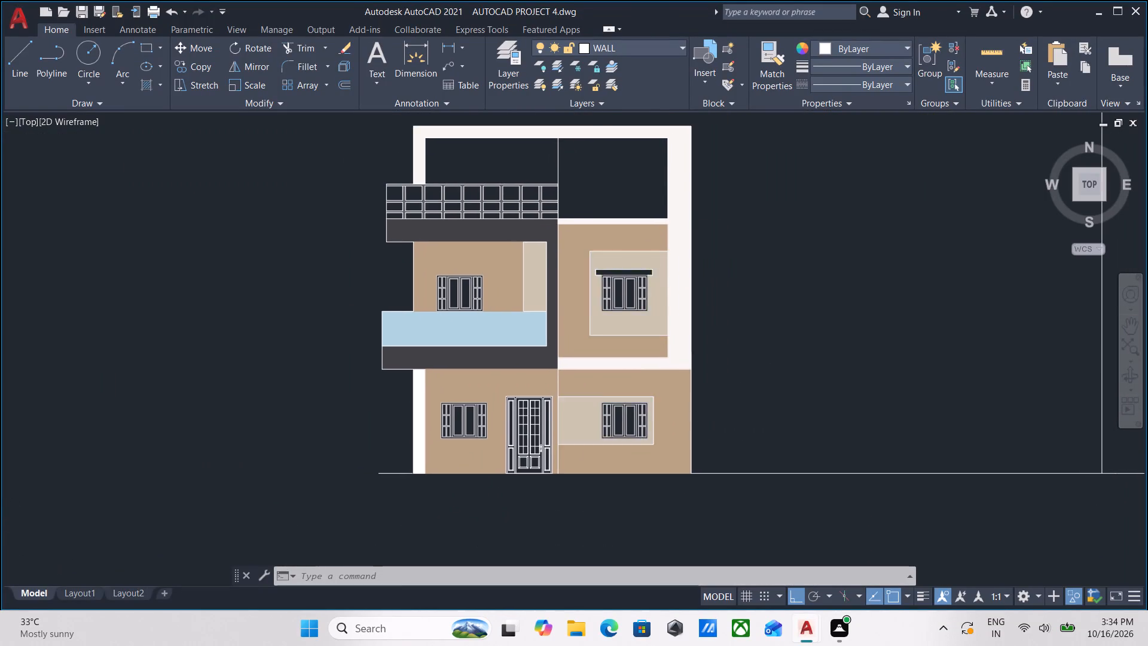
{"action": "middle_click_drag", "start_coordinate": [770, 384], "coordinate": [753, 432]}
{"action": "scroll", "coordinate": [757, 357], "scroll_direction": "up", "scroll_amount": 1}
{"action": "middle_click_drag", "start_coordinate": [730, 359], "coordinate": [746, 345]}
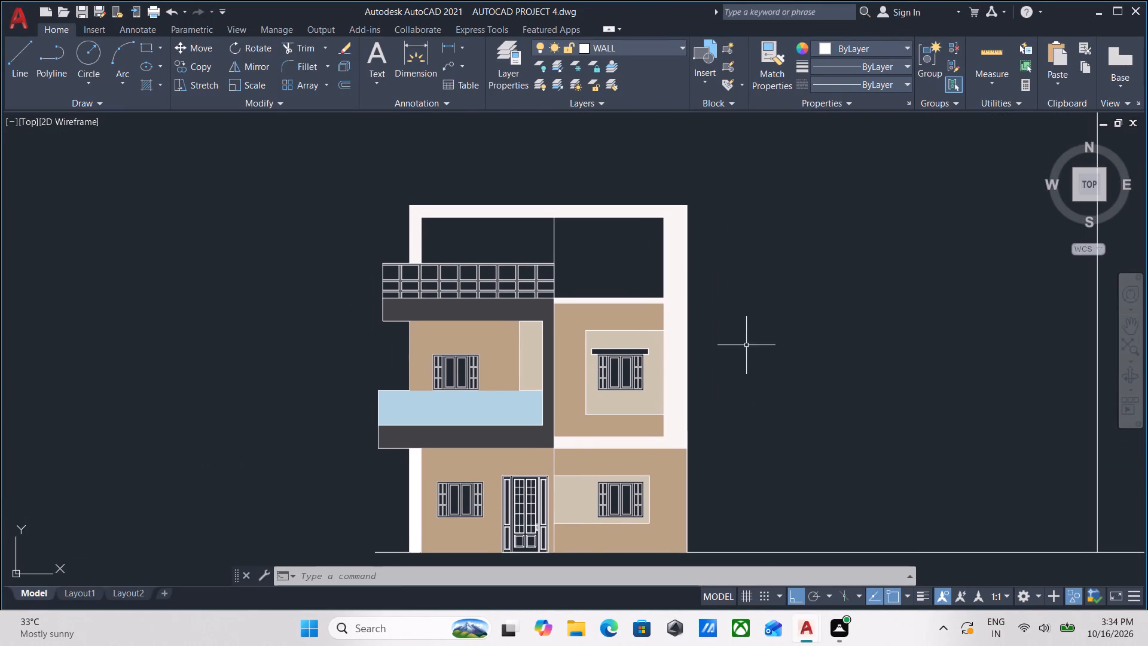
{"action": "middle_click_drag", "start_coordinate": [722, 374], "coordinate": [734, 322]}
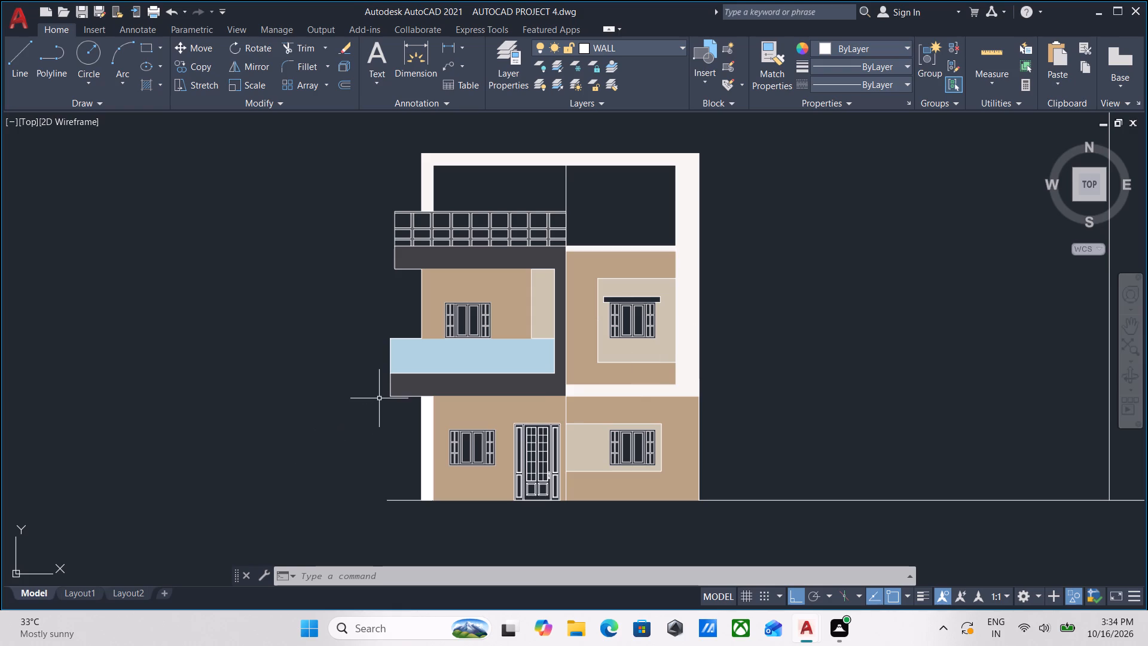
{"action": "scroll", "coordinate": [372, 296], "scroll_direction": "up", "scroll_amount": 1}
{"action": "scroll", "coordinate": [373, 296], "scroll_direction": "down", "scroll_amount": 1}
{"action": "middle_click_drag", "start_coordinate": [373, 296], "coordinate": [287, 307]}
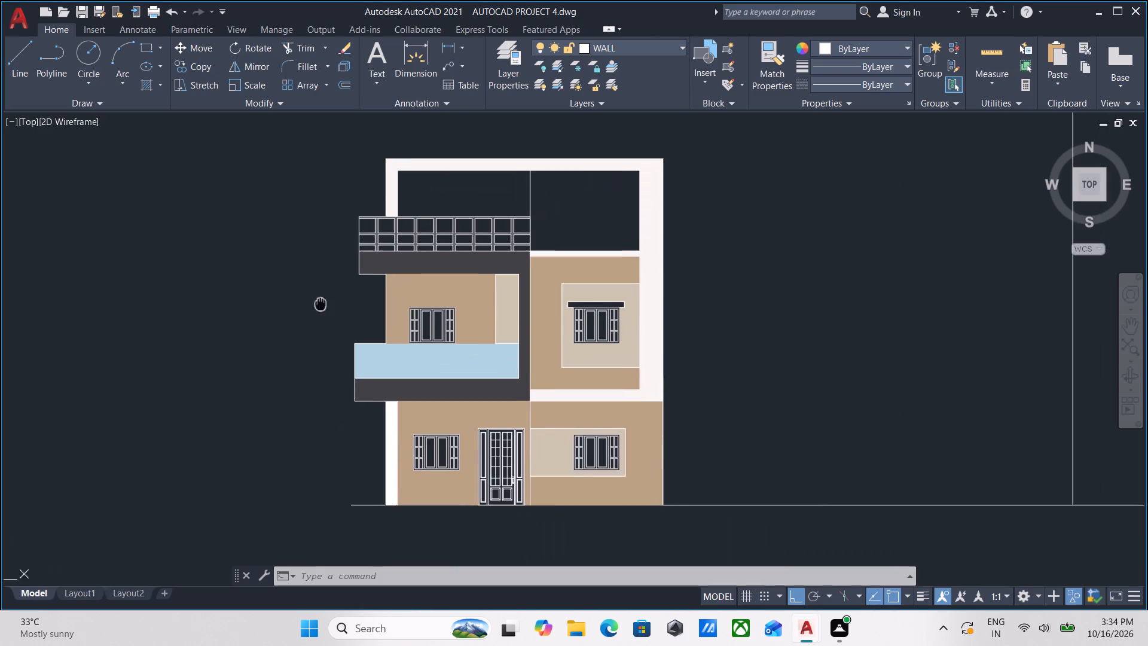
{"action": "middle_click_drag", "start_coordinate": [287, 307], "coordinate": [234, 307]}
{"action": "middle_click_drag", "start_coordinate": [206, 351], "coordinate": [210, 401]}
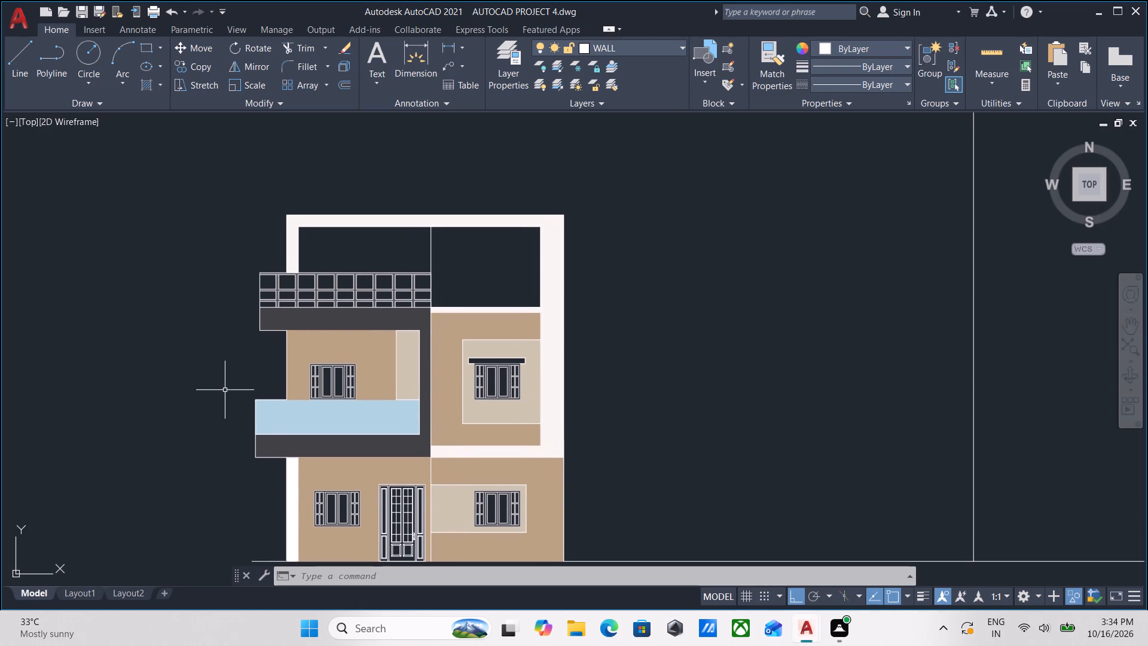
Insert the Door Elevation - Imperial block behind the roof railing, with its base on top of the dark slab.
{"action": "key", "text": "t"}
{"action": "key", "text": "p"}
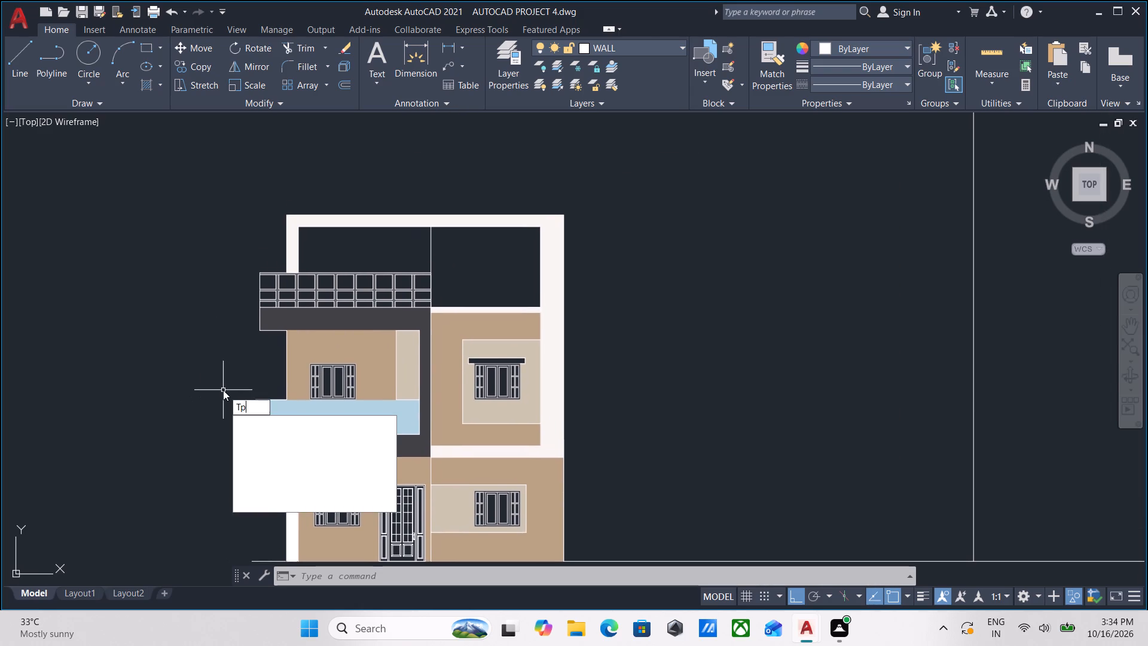
{"action": "key", "text": "Return"}
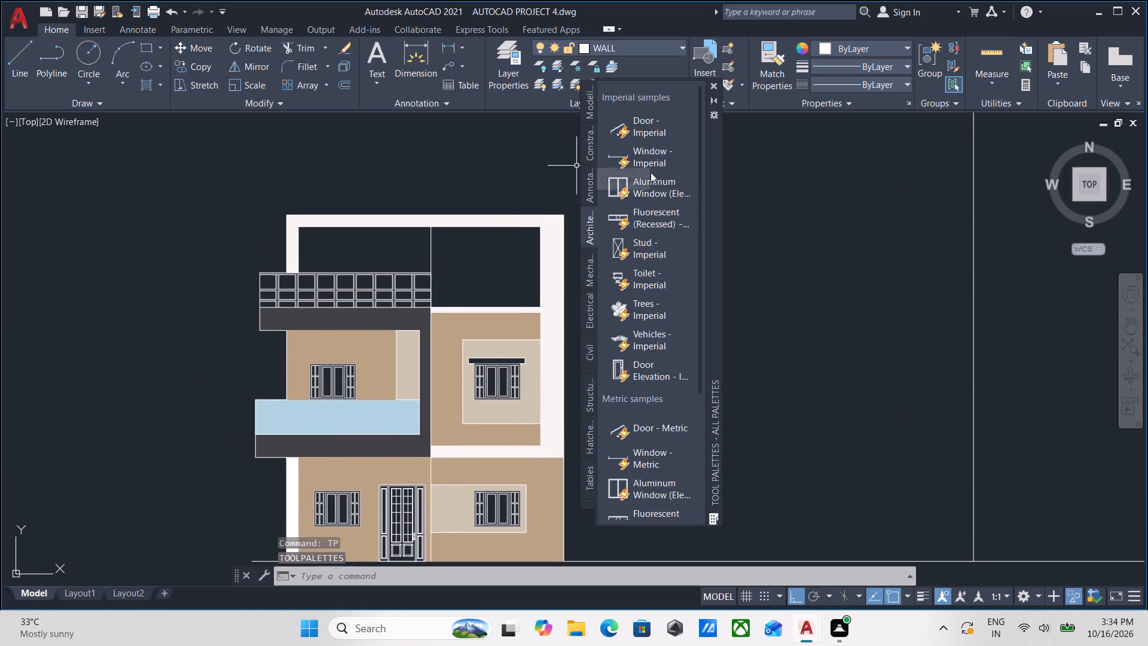
{"action": "left_click", "coordinate": [640, 367]}
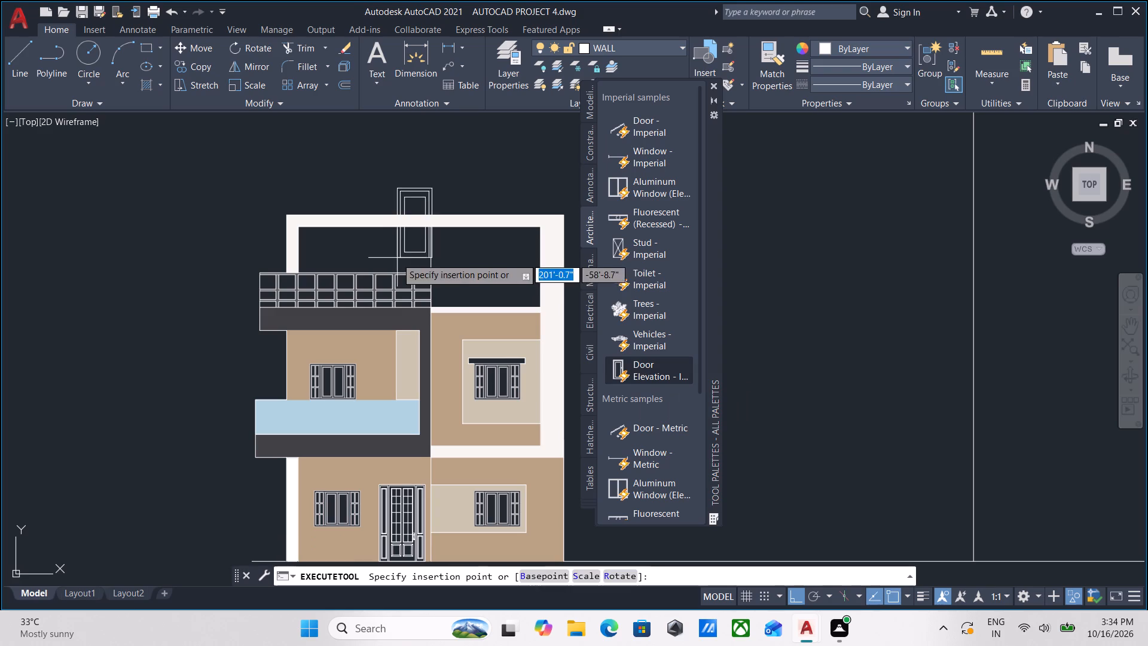
{"action": "scroll", "coordinate": [393, 285], "scroll_direction": "up", "scroll_amount": 2}
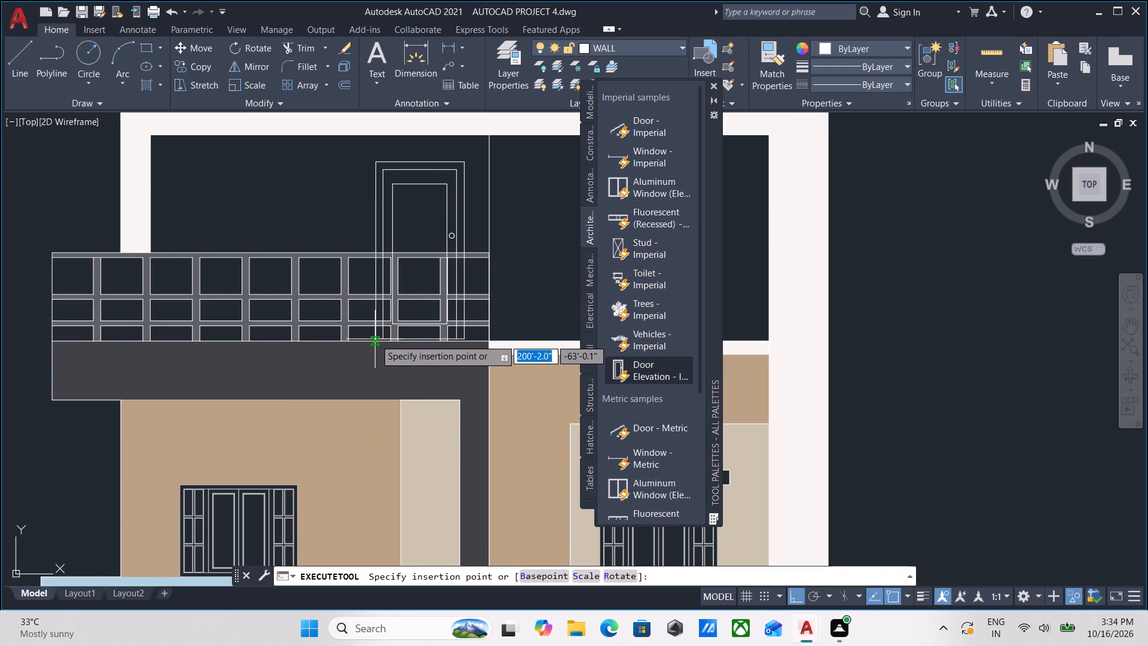
{"action": "left_click", "coordinate": [375, 339]}
{"action": "scroll", "coordinate": [475, 275], "scroll_direction": "down", "scroll_amount": 1}
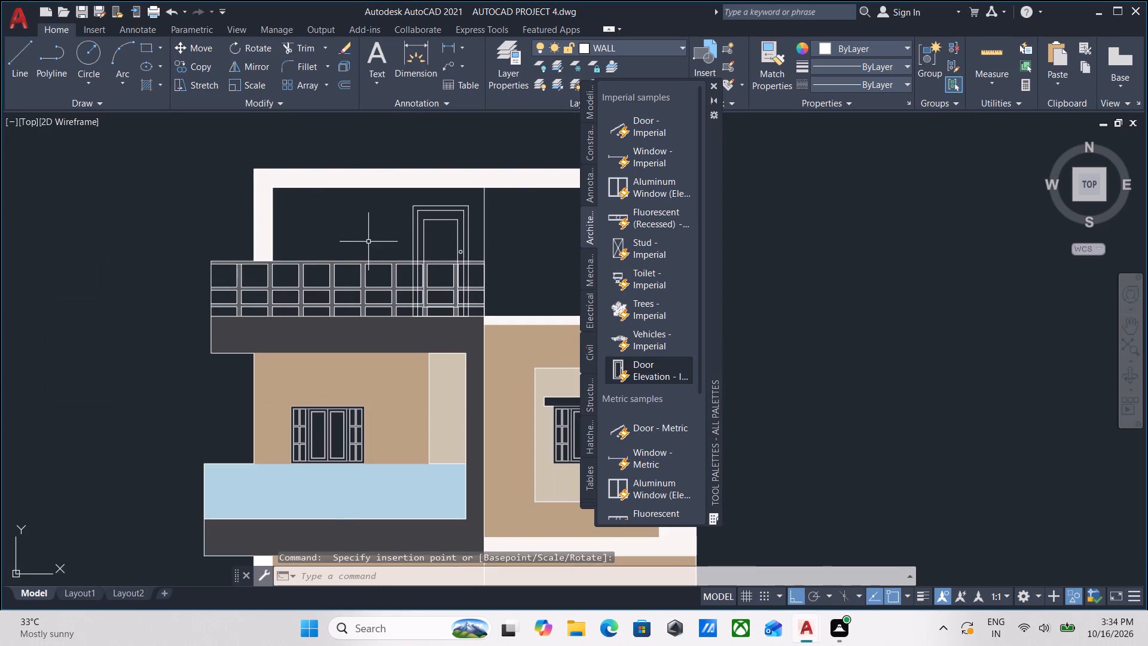
{"action": "key", "text": "Escape"}
Offset the vertical line beside the rooftop door by 6' past the door to form the rooftop room's other wall edge.
{"action": "scroll", "coordinate": [486, 209], "scroll_direction": "up", "scroll_amount": 1}
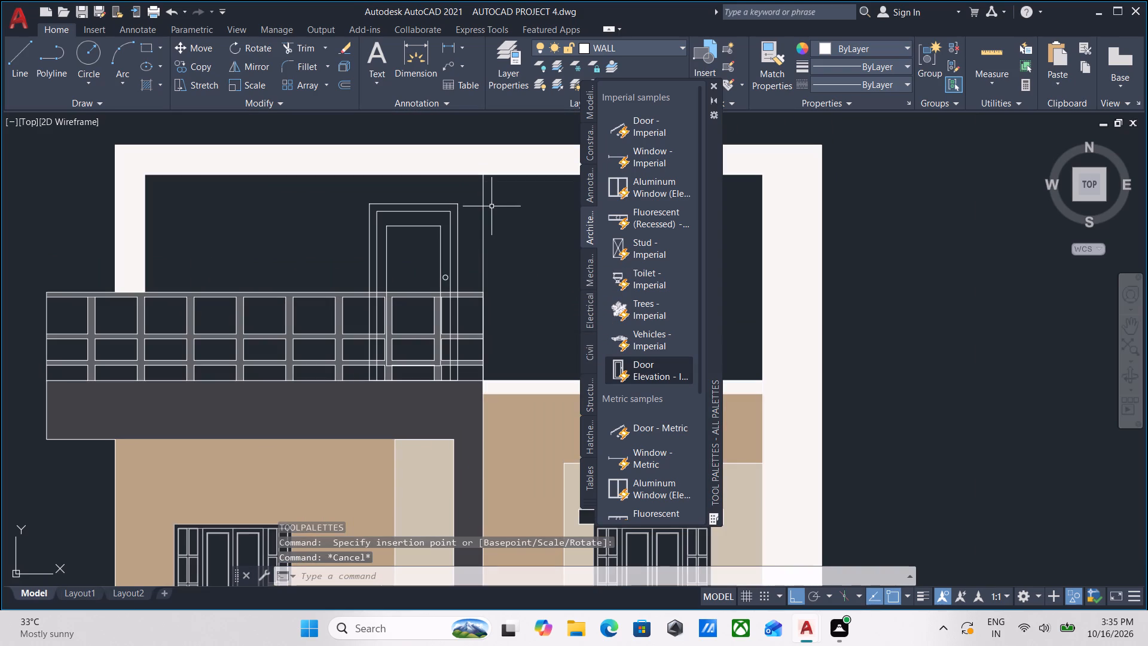
{"action": "left_click", "coordinate": [495, 214]}
{"action": "left_click", "coordinate": [474, 207]}
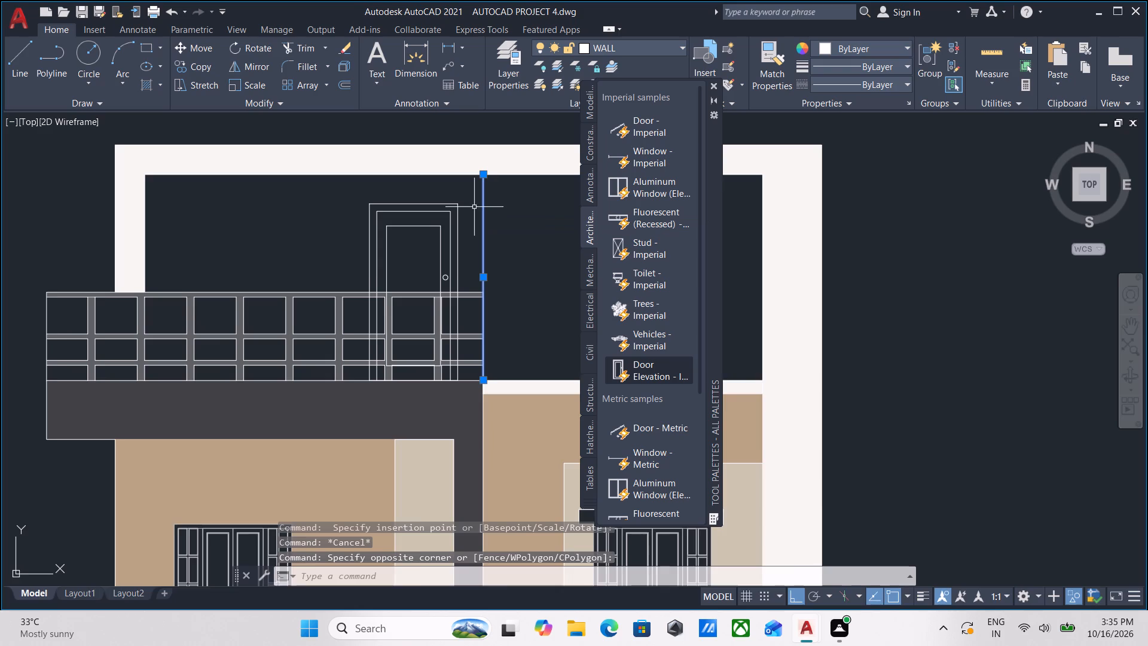
{"action": "middle_click_drag", "start_coordinate": [474, 207], "coordinate": [504, 221]}
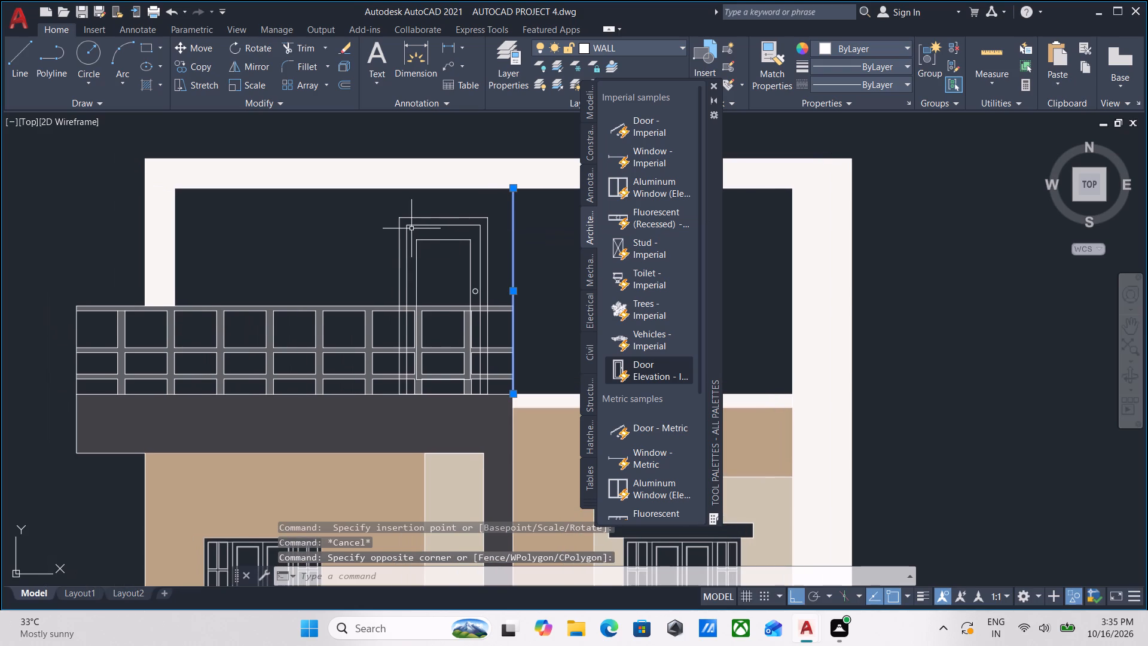
{"action": "key", "text": "o"}
{"action": "key", "text": "Return"}
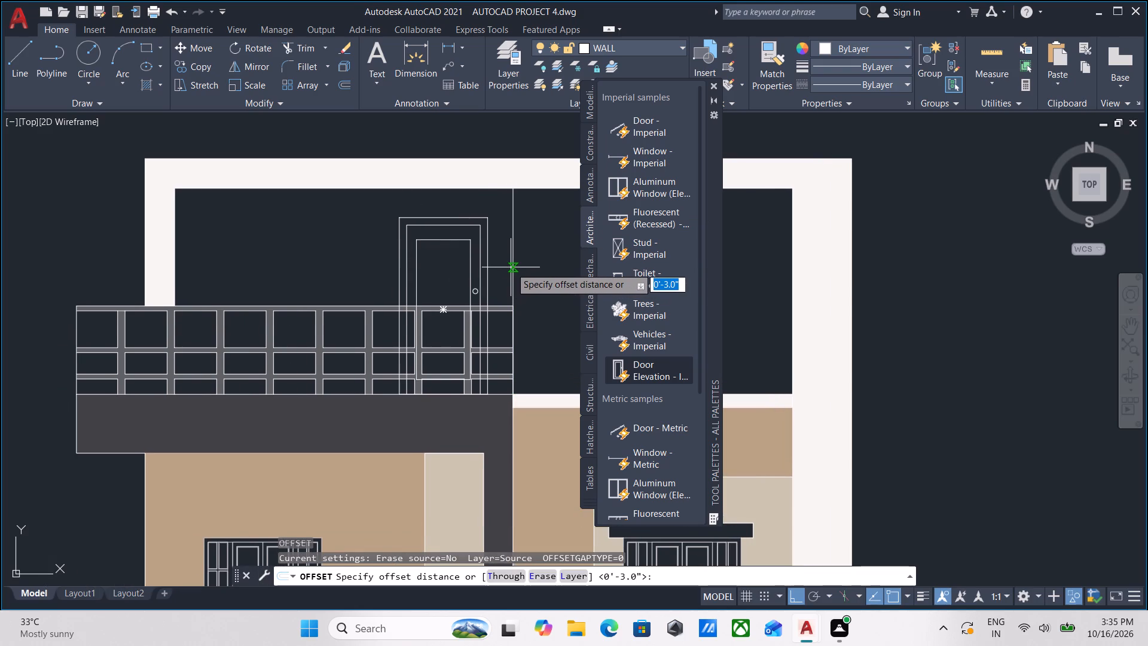
{"action": "left_click", "coordinate": [511, 267]}
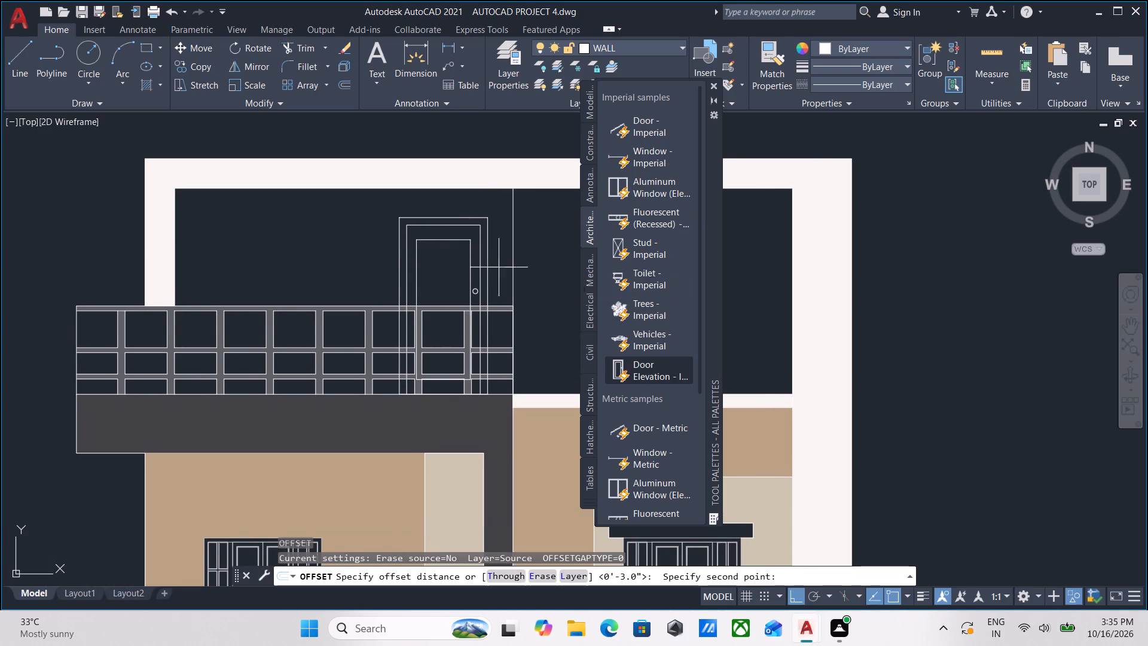
{"action": "left_click", "coordinate": [336, 263]}
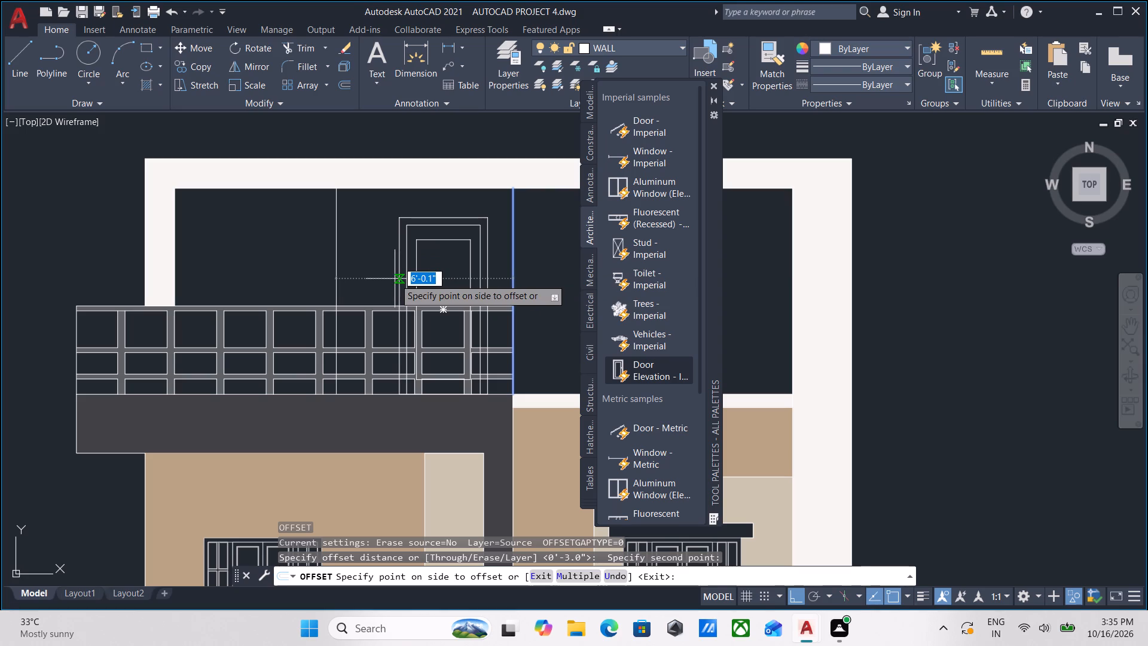
{"action": "type", "text": "6'"}
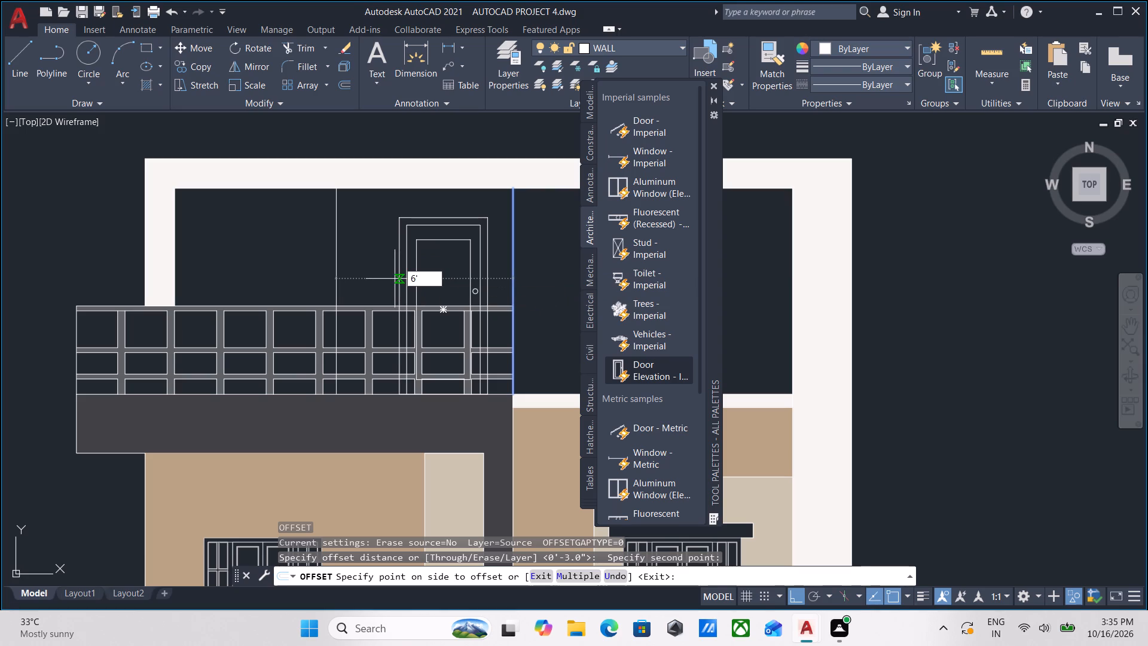
{"action": "key", "text": "Return"}
{"action": "scroll", "coordinate": [365, 250], "scroll_direction": "down", "scroll_amount": 1}
{"action": "middle_click_drag", "start_coordinate": [367, 246], "coordinate": [394, 209]}
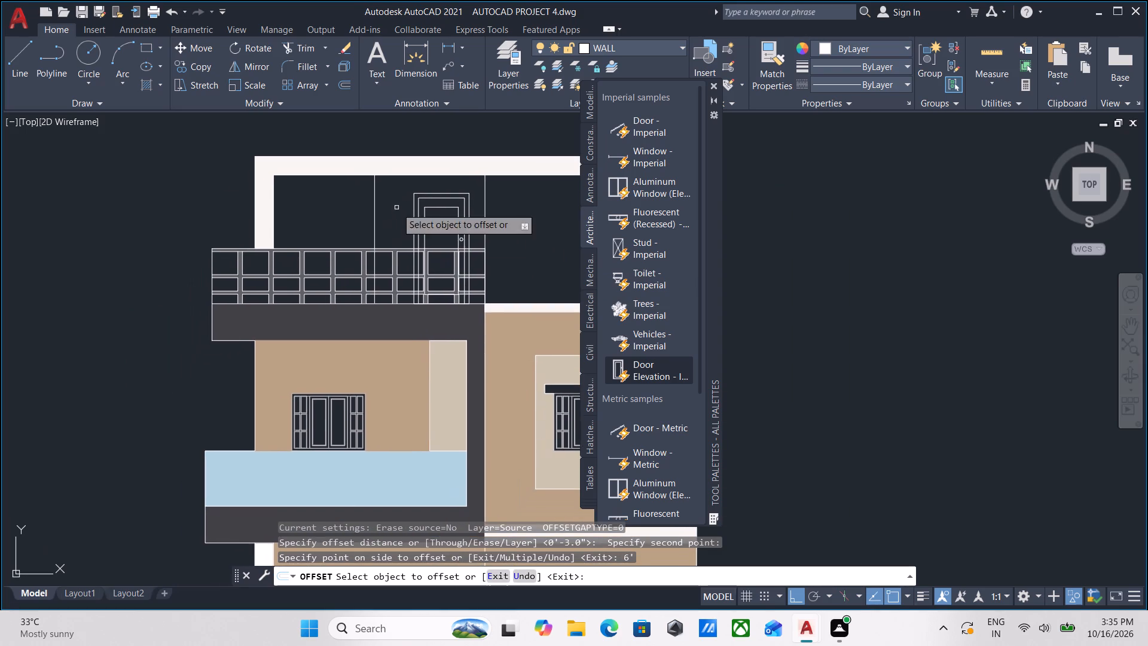
{"action": "key", "text": "Escape"}
Close the tool palettes and fill the rooftop room wall around the door above the railing with the tan 185,160,130 solid hatch.
{"action": "middle_click_drag", "start_coordinate": [384, 331], "coordinate": [404, 276]}
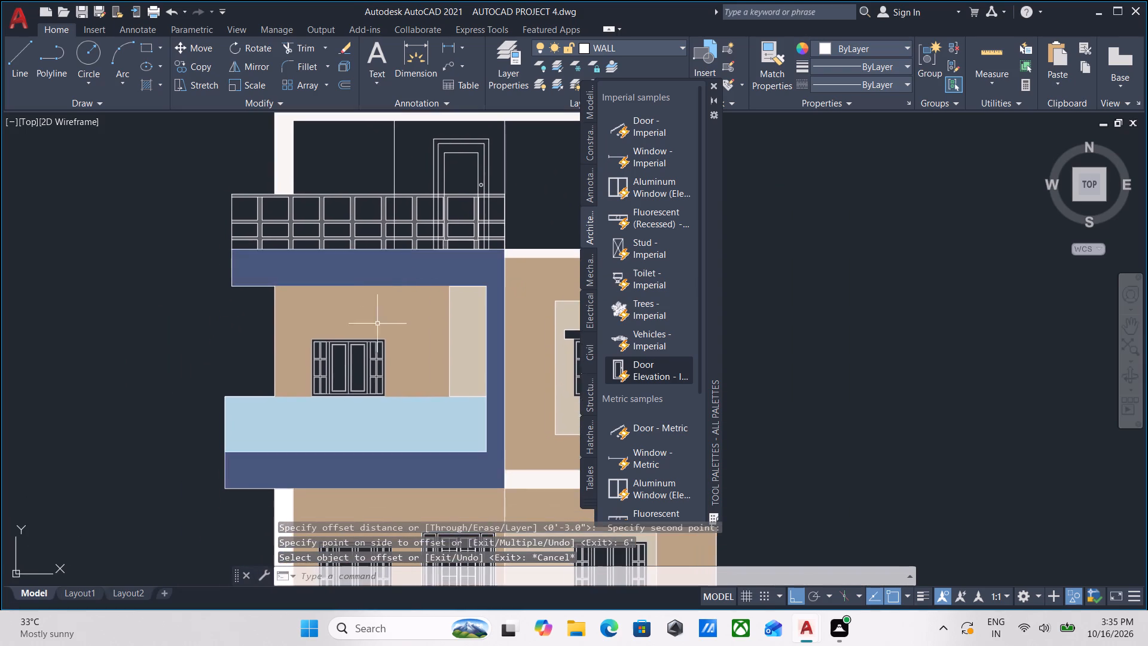
{"action": "scroll", "coordinate": [362, 336], "scroll_direction": "down", "scroll_amount": 1}
{"action": "middle_click_drag", "start_coordinate": [365, 312], "coordinate": [389, 273]}
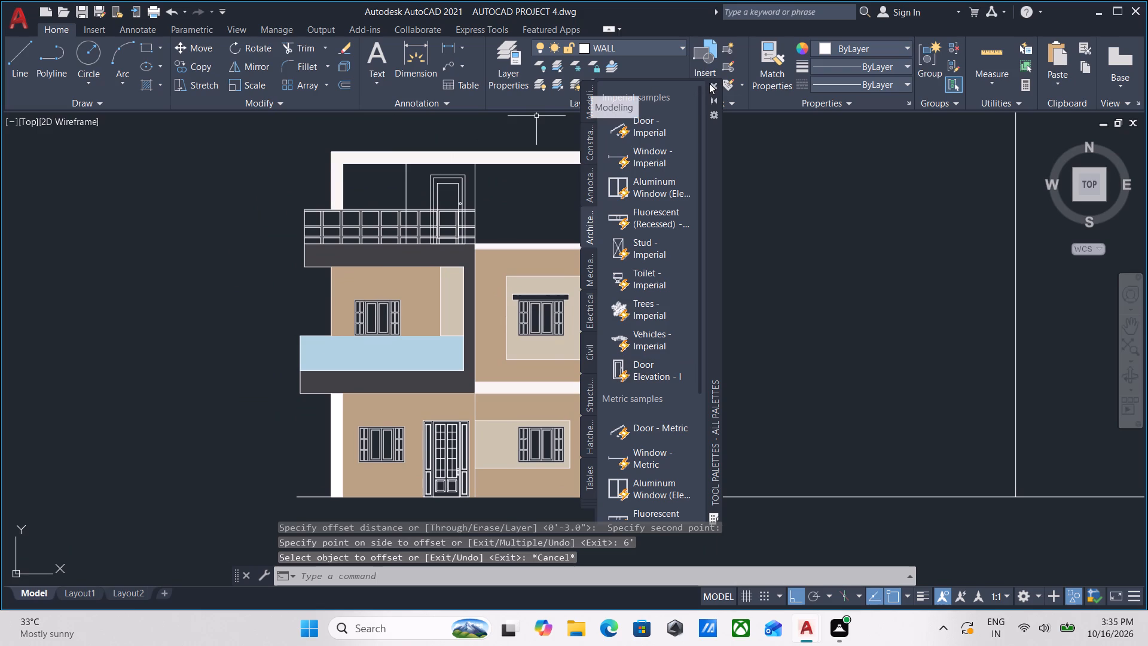
{"action": "left_click", "coordinate": [712, 83]}
{"action": "key", "text": "h"}
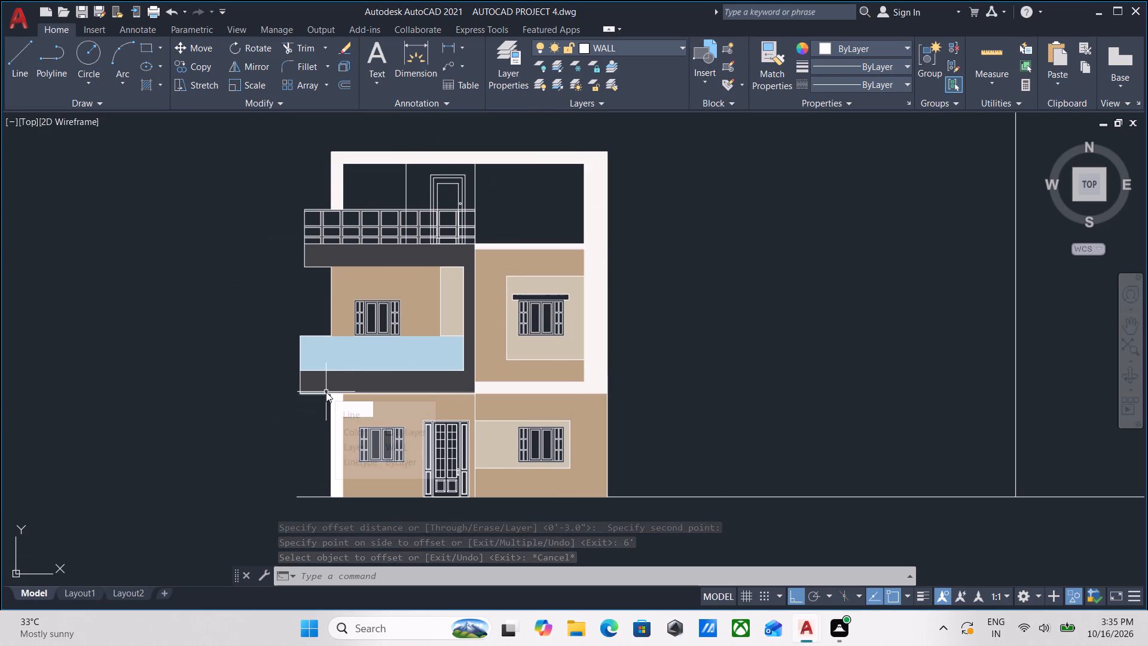
{"action": "key", "text": "Return"}
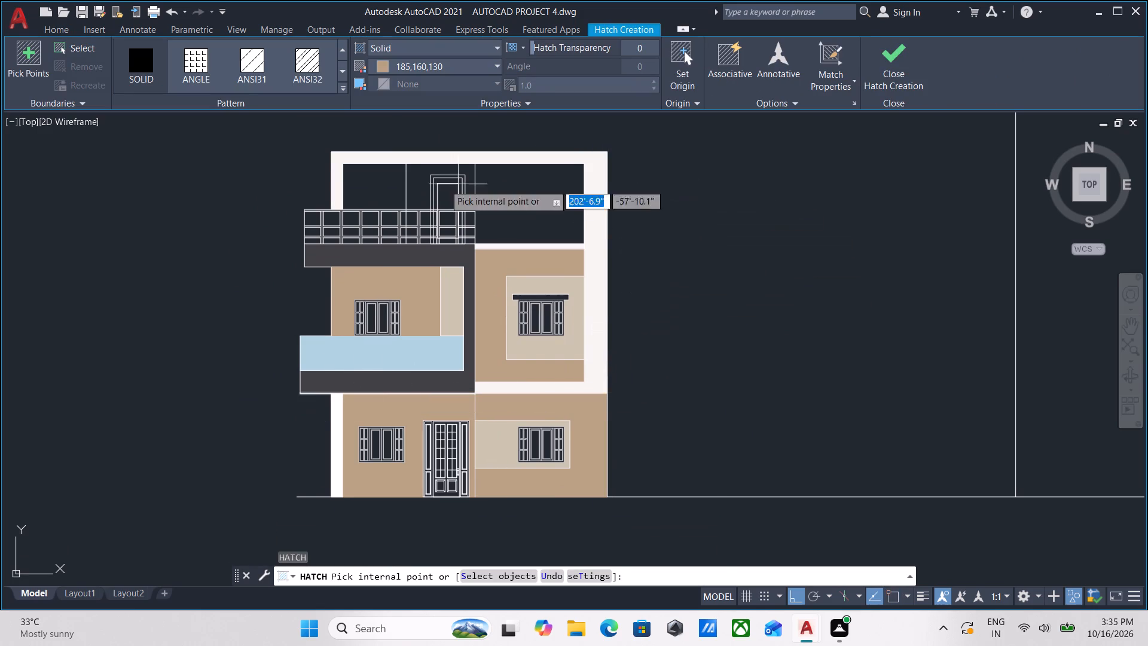
{"action": "scroll", "coordinate": [405, 186], "scroll_direction": "up", "scroll_amount": 1}
{"action": "left_click", "coordinate": [420, 176]}
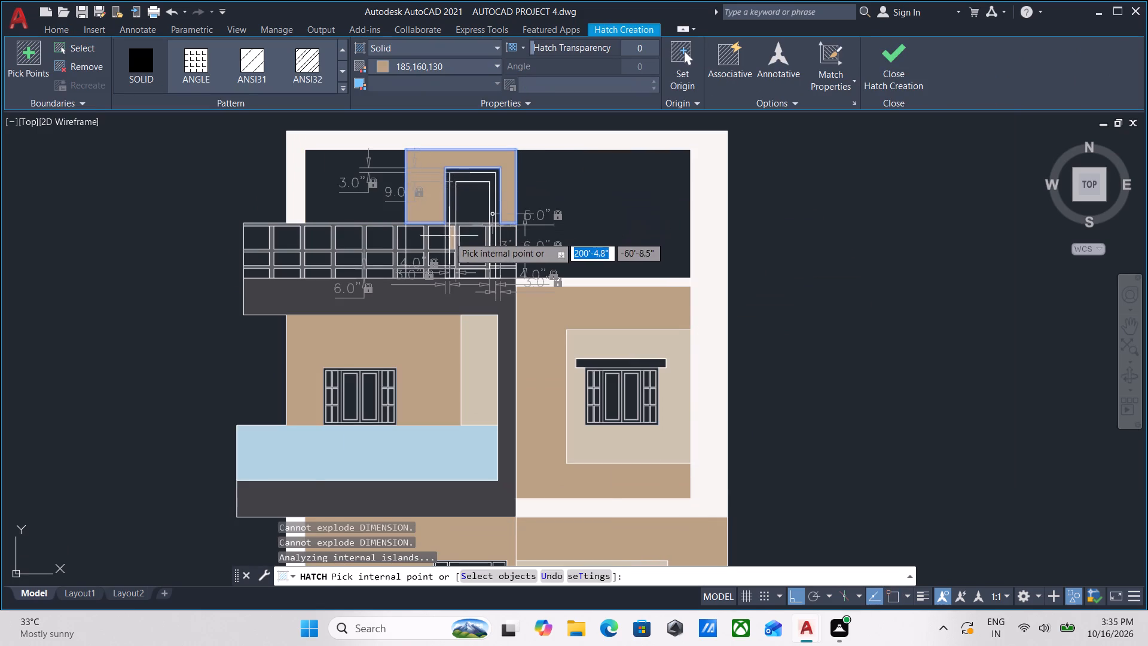
Add the rooftop wall areas seen through the railing openings on both sides of the door to the tan solid hatch.
{"action": "scroll", "coordinate": [438, 238], "scroll_direction": "up", "scroll_amount": 2}
{"action": "left_click", "coordinate": [438, 238]}
{"action": "left_click", "coordinate": [370, 236]}
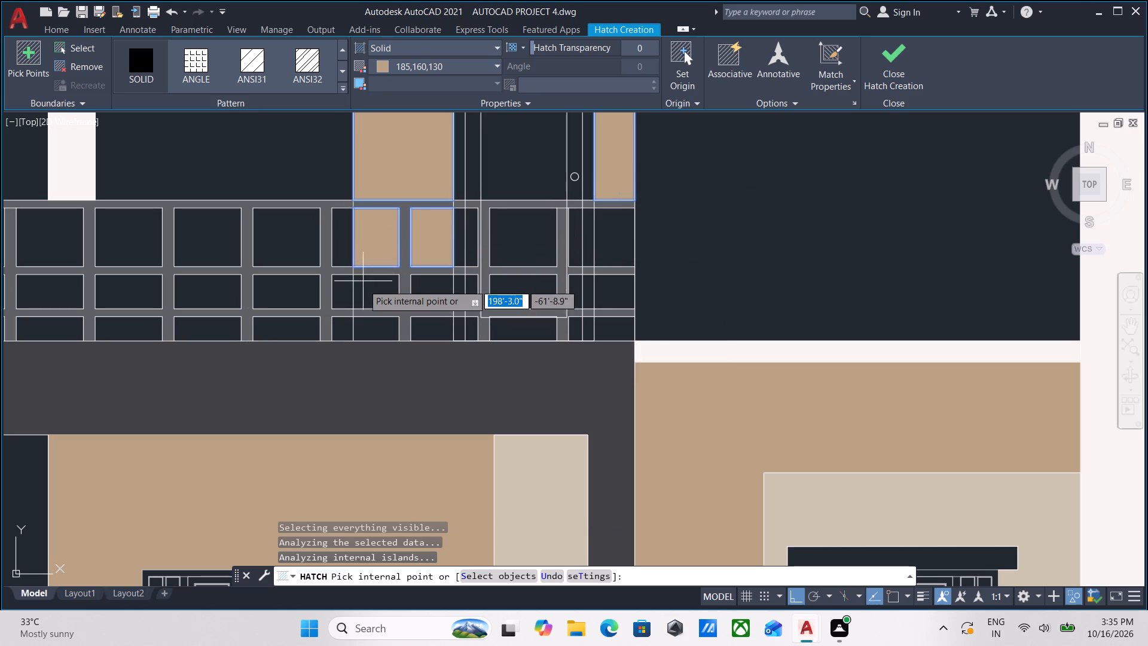
{"action": "left_click", "coordinate": [367, 290]}
{"action": "left_click", "coordinate": [436, 294]}
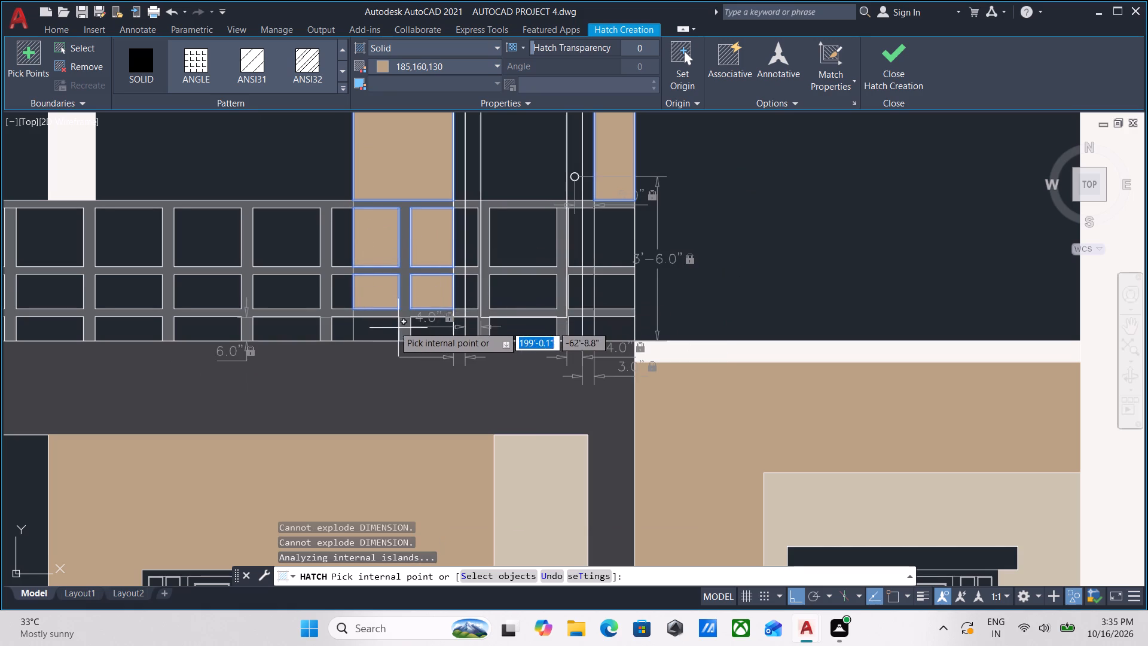
{"action": "left_click", "coordinate": [379, 320]}
{"action": "left_click", "coordinate": [440, 331]}
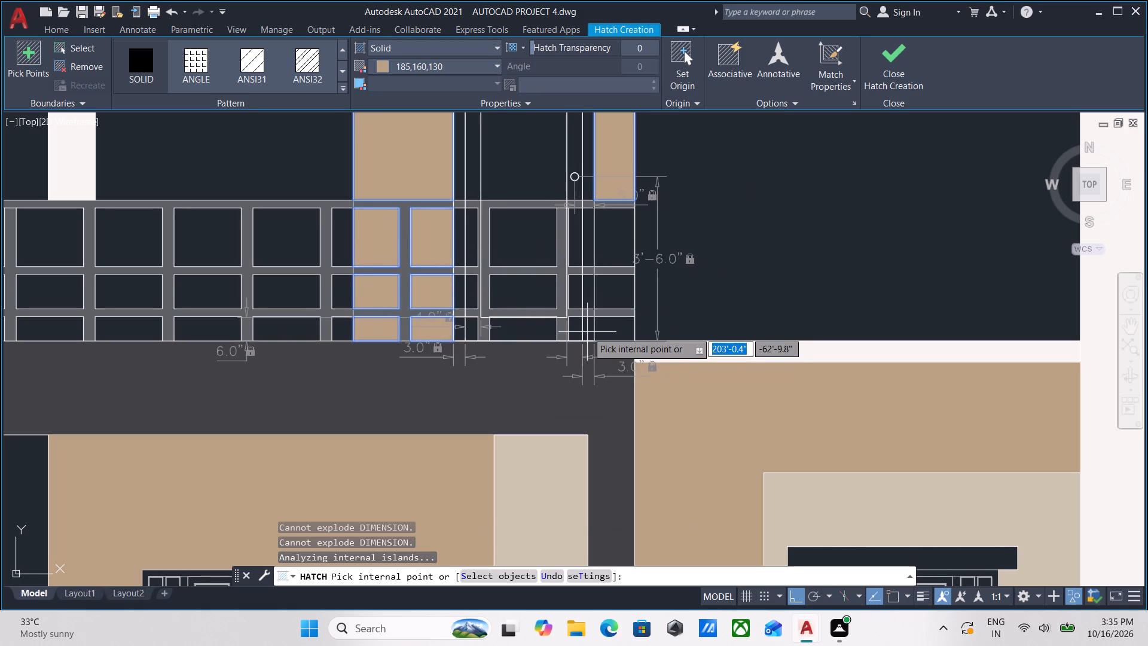
{"action": "left_click", "coordinate": [613, 338]}
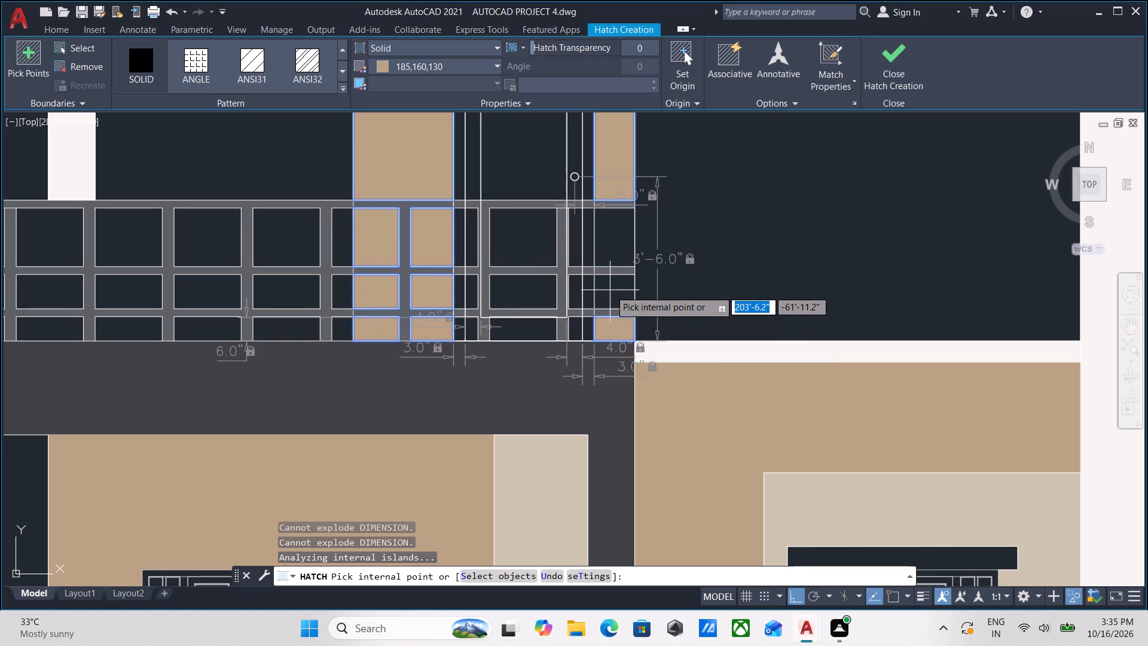
{"action": "left_click", "coordinate": [610, 289]}
{"action": "left_click", "coordinate": [608, 242]}
{"action": "scroll", "coordinate": [608, 242], "scroll_direction": "down", "scroll_amount": 2}
{"action": "middle_click_drag", "start_coordinate": [608, 242], "coordinate": [591, 288]}
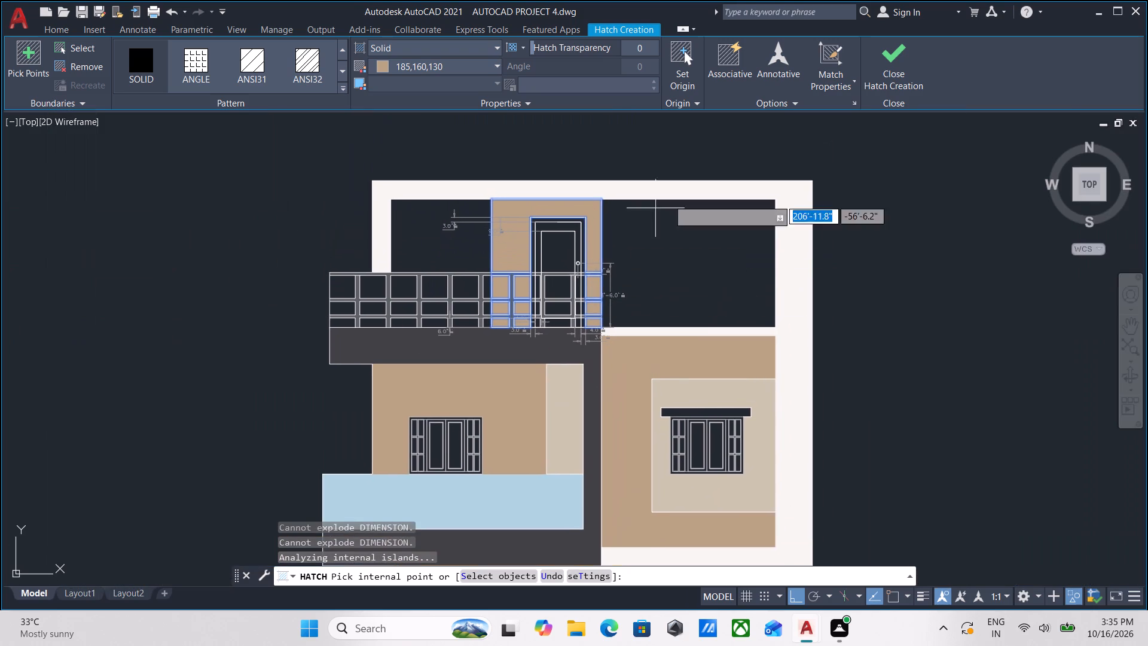
{"action": "left_click", "coordinate": [903, 51]}
Examine the coloured elevation from the rooftop room and railing down to the ground-floor windows and door.
{"action": "scroll", "coordinate": [546, 265], "scroll_direction": "up", "scroll_amount": 2}
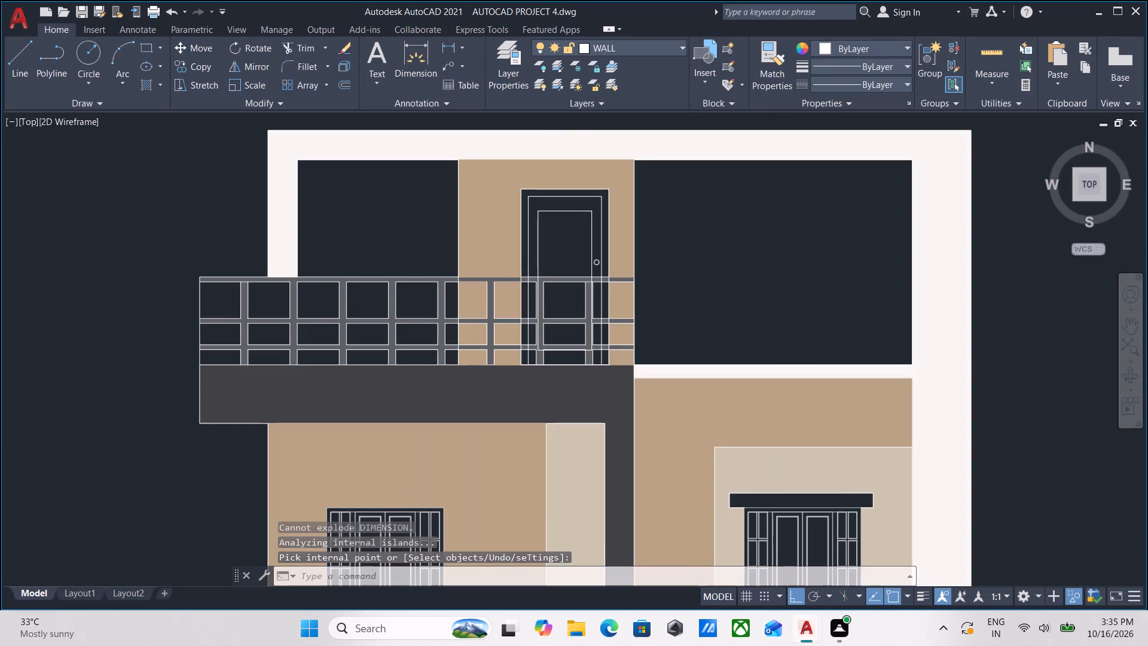
{"action": "scroll", "coordinate": [546, 266], "scroll_direction": "down", "scroll_amount": 1}
{"action": "middle_click_drag", "start_coordinate": [546, 266], "coordinate": [524, 310]}
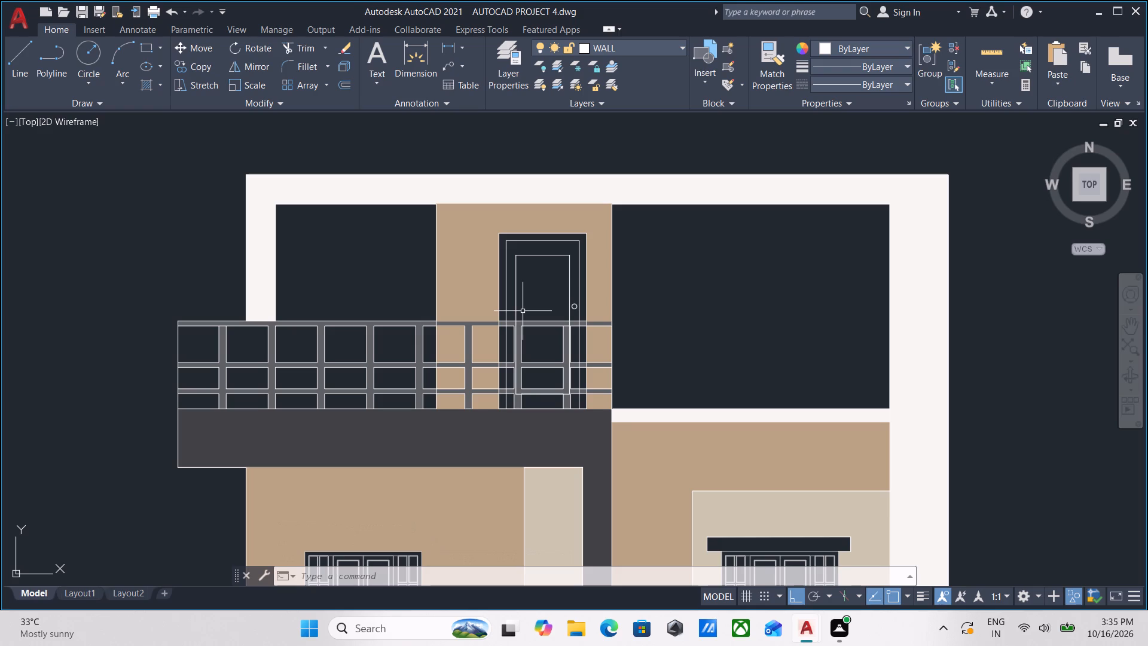
{"action": "scroll", "coordinate": [531, 316], "scroll_direction": "down", "scroll_amount": 1}
{"action": "scroll", "coordinate": [671, 355], "scroll_direction": "down", "scroll_amount": 1}
{"action": "middle_click_drag", "start_coordinate": [673, 334], "coordinate": [682, 277]}
{"action": "scroll", "coordinate": [669, 389], "scroll_direction": "down", "scroll_amount": 1}
{"action": "scroll", "coordinate": [664, 409], "scroll_direction": "up", "scroll_amount": 1}
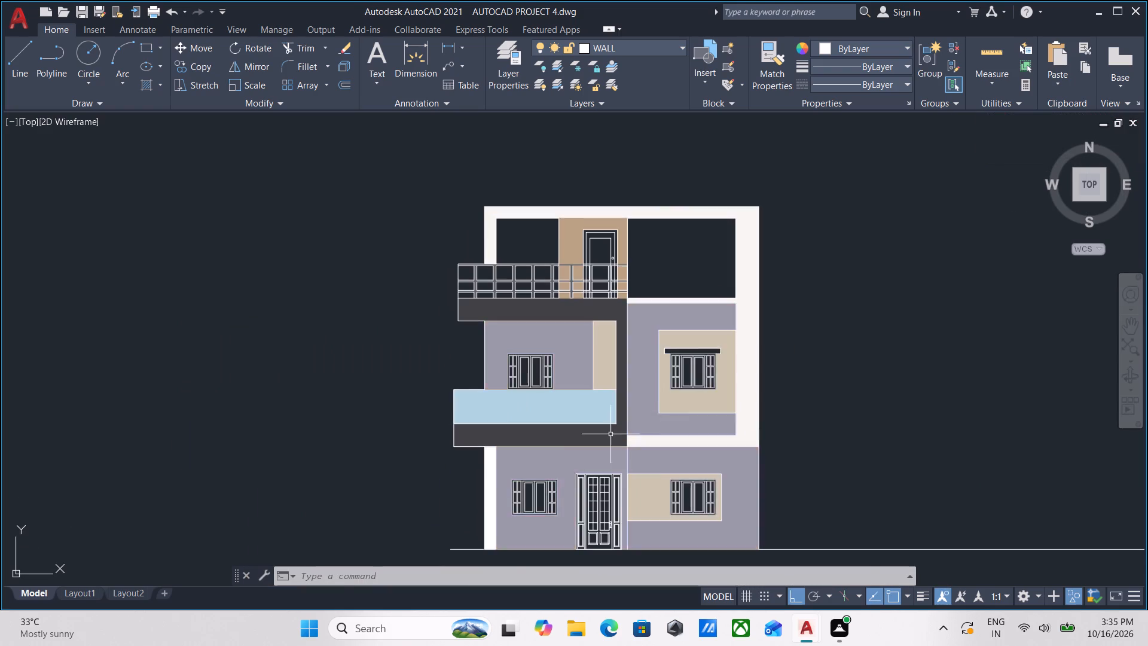
{"action": "scroll", "coordinate": [576, 438], "scroll_direction": "up", "scroll_amount": 2}
{"action": "scroll", "coordinate": [312, 431], "scroll_direction": "down", "scroll_amount": 1}
{"action": "middle_click_drag", "start_coordinate": [312, 425], "coordinate": [331, 364]}
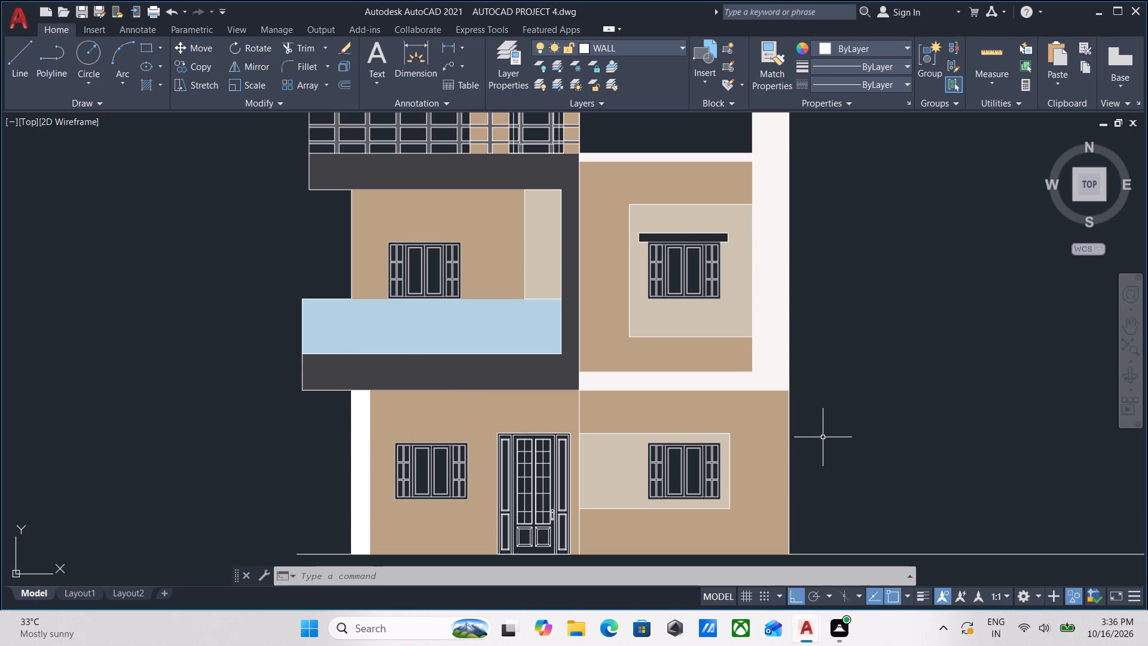
{"action": "scroll", "coordinate": [786, 320], "scroll_direction": "down", "scroll_amount": 1}
{"action": "middle_click_drag", "start_coordinate": [781, 331], "coordinate": [749, 475]}
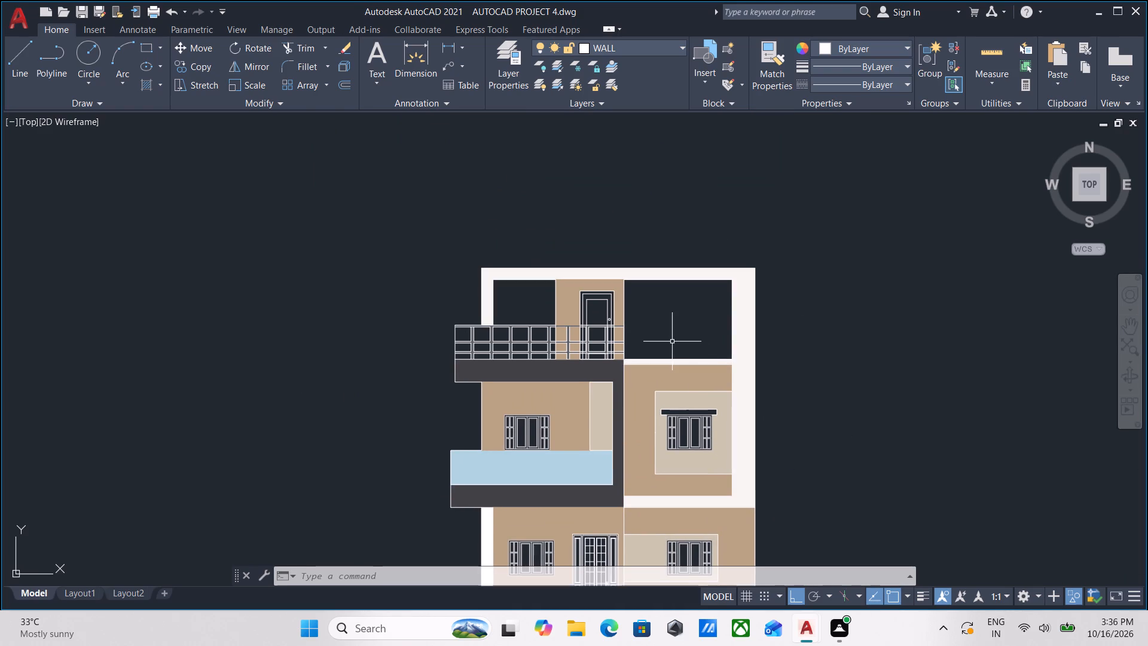
{"action": "scroll", "coordinate": [570, 568], "scroll_direction": "up", "scroll_amount": 2}
Start a solid hatch and set its true colour to light blue 150,190,205.
{"action": "key", "text": "h"}
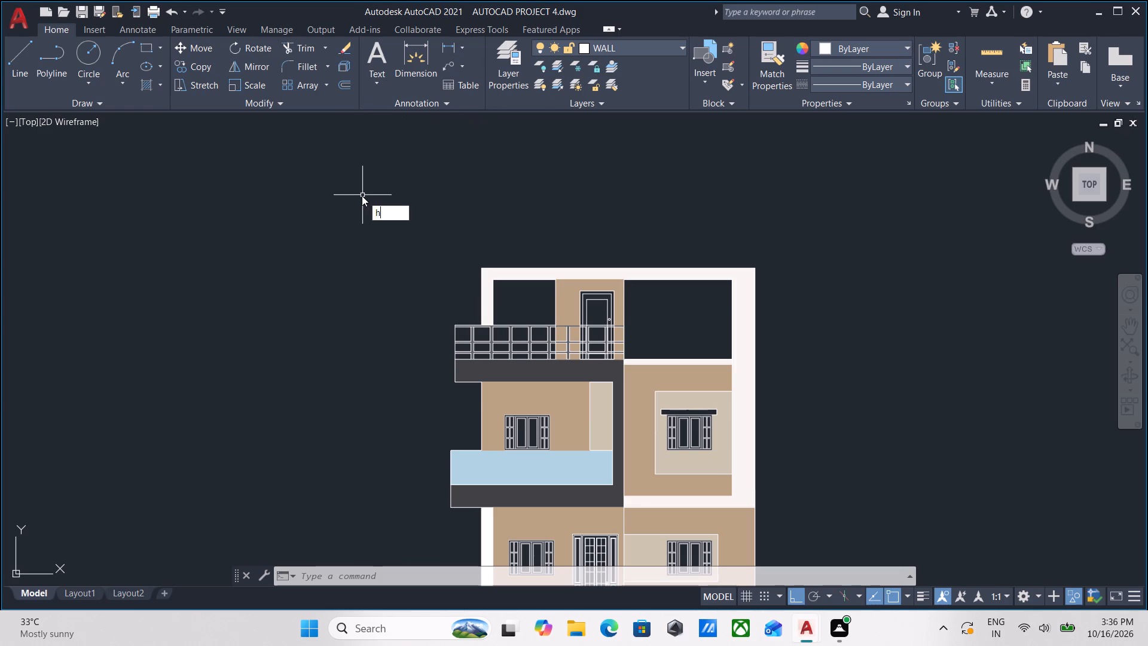
{"action": "key", "text": "Return"}
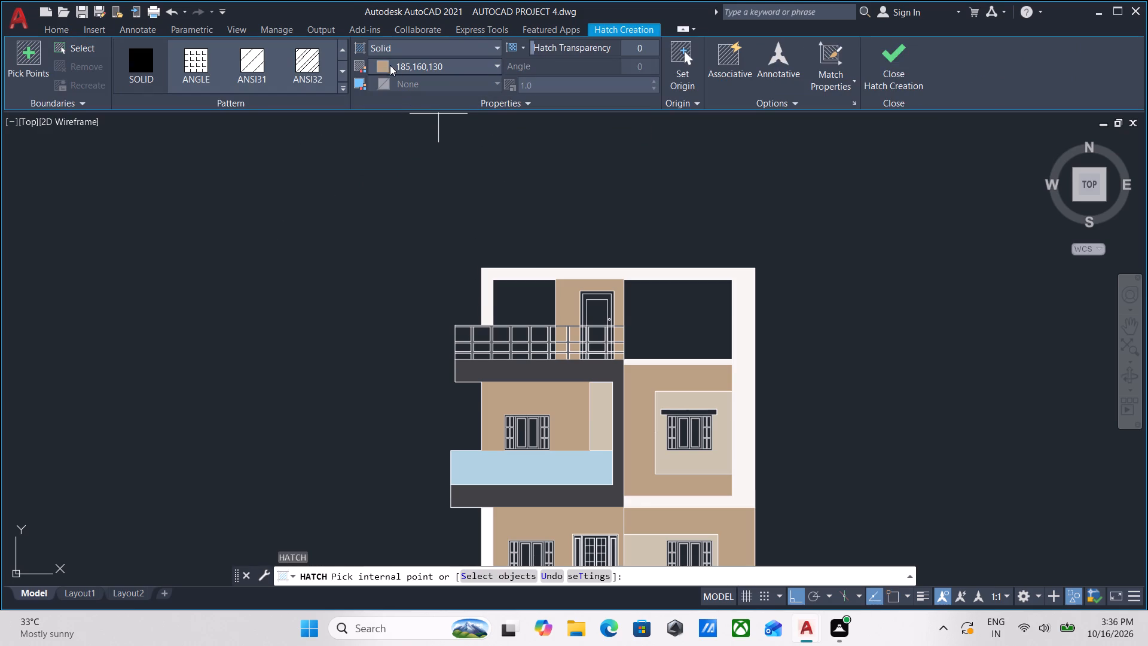
{"action": "left_click", "coordinate": [379, 63]}
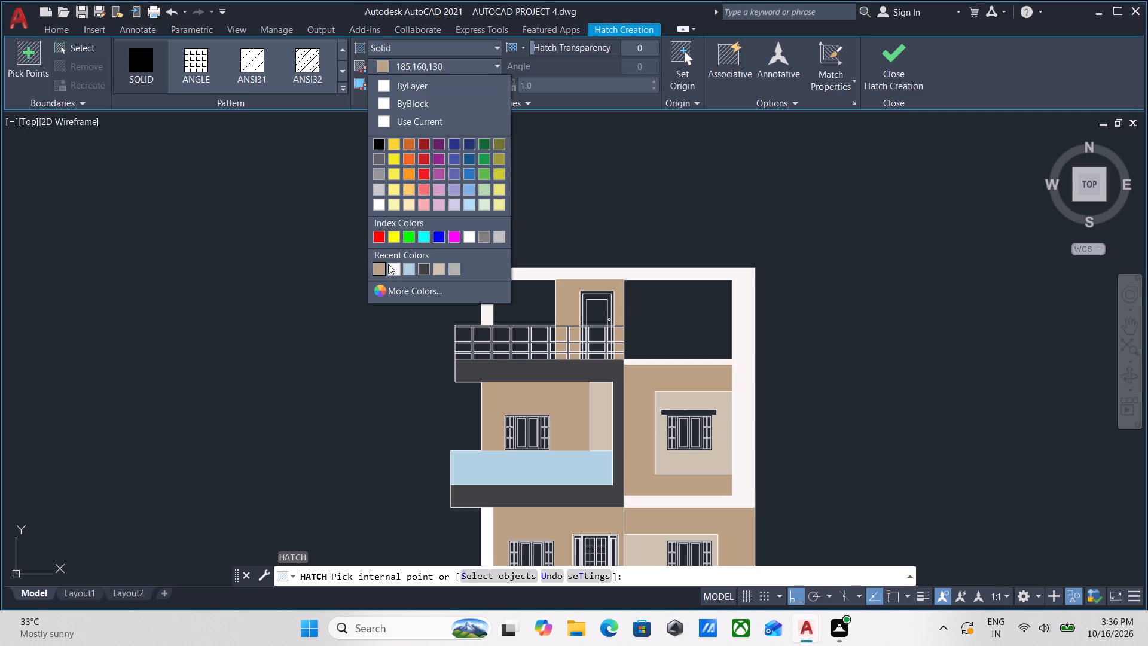
{"action": "left_click", "coordinate": [393, 289]}
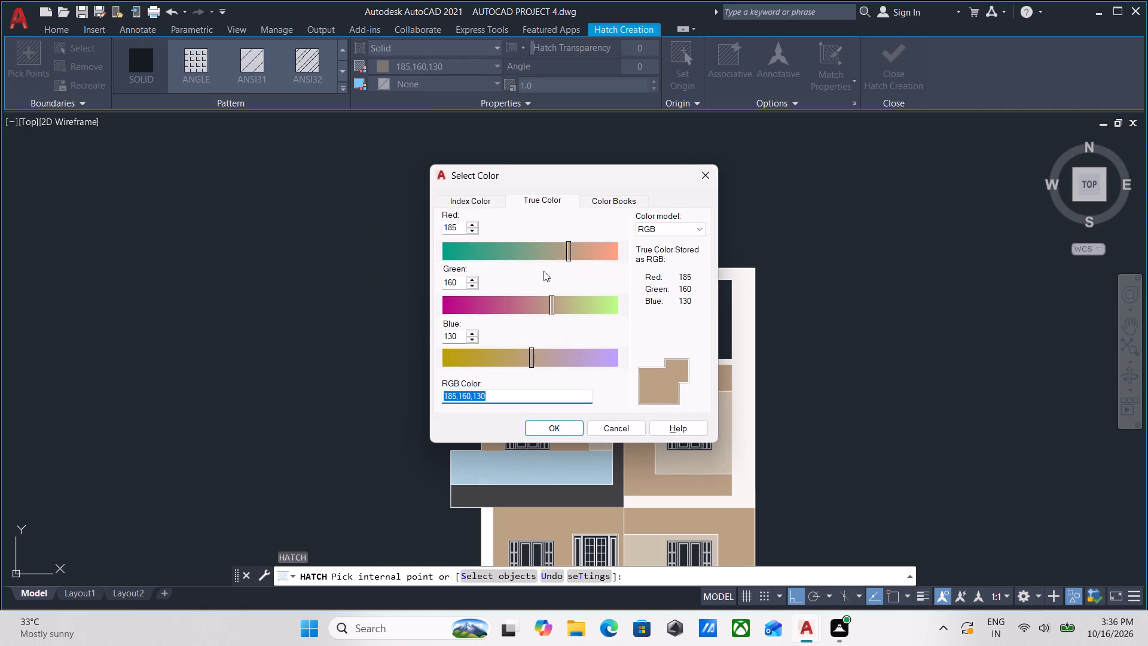
{"action": "left_click_drag", "start_coordinate": [457, 228], "coordinate": [397, 228]}
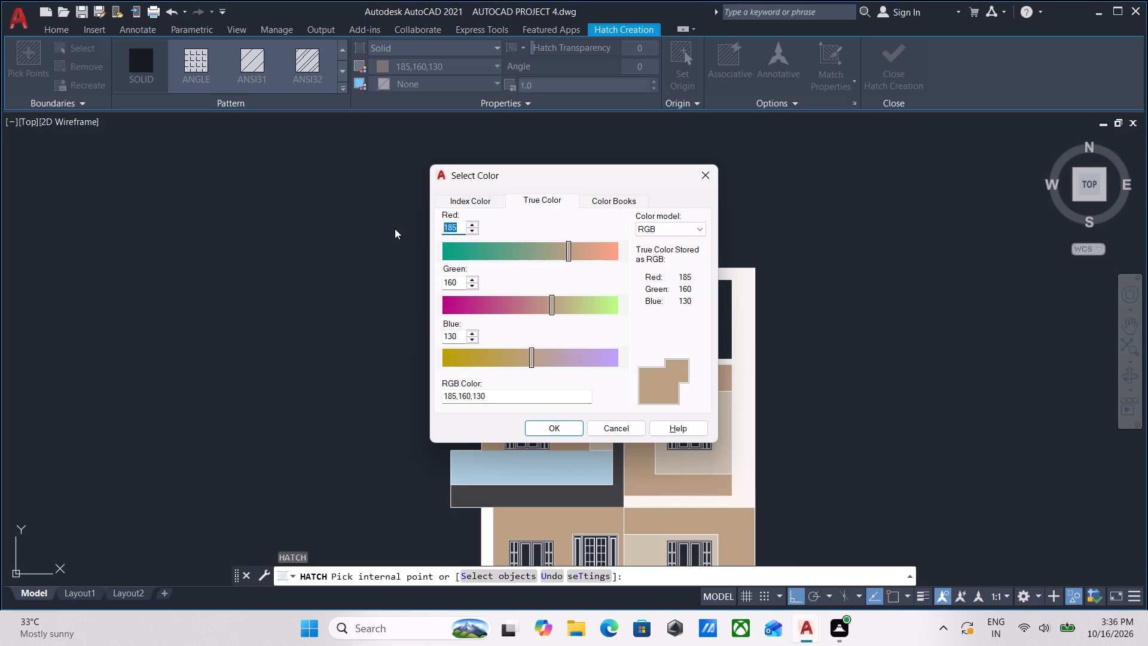
{"action": "type", "text": "150"}
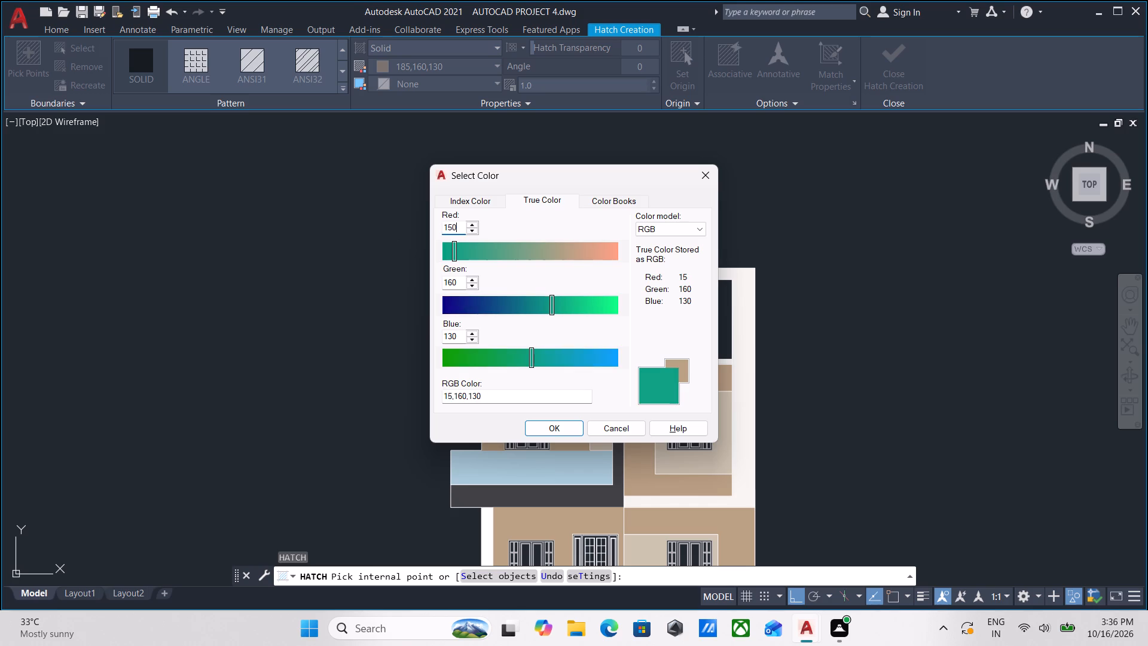
{"action": "left_click_drag", "start_coordinate": [460, 282], "coordinate": [373, 301]}
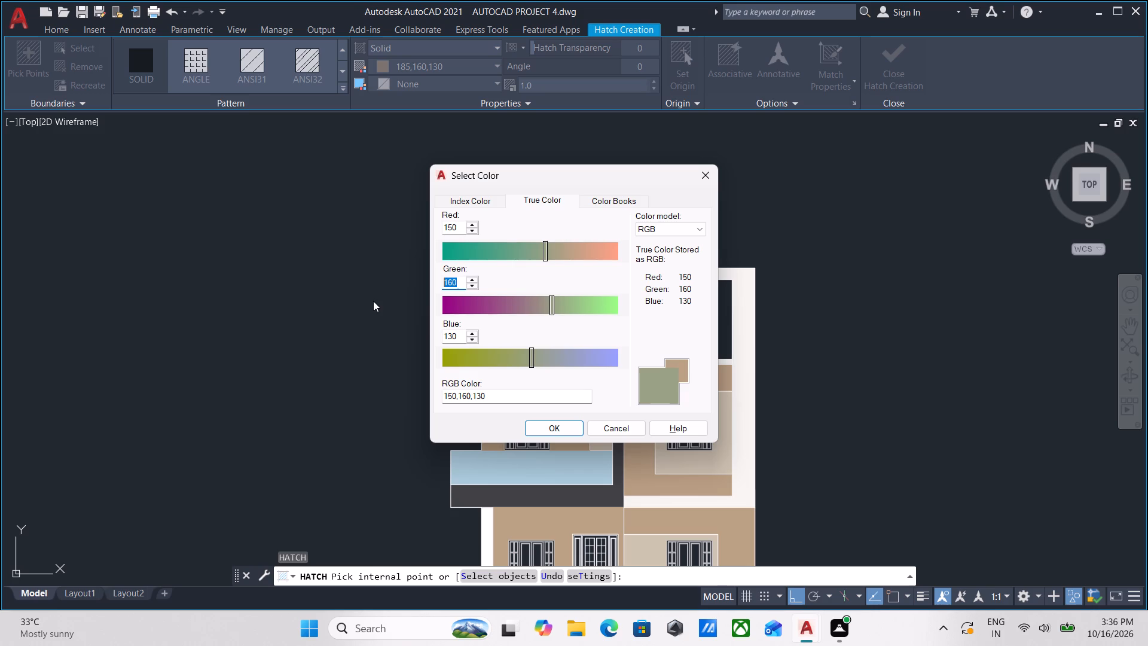
{"action": "type", "text": "190"}
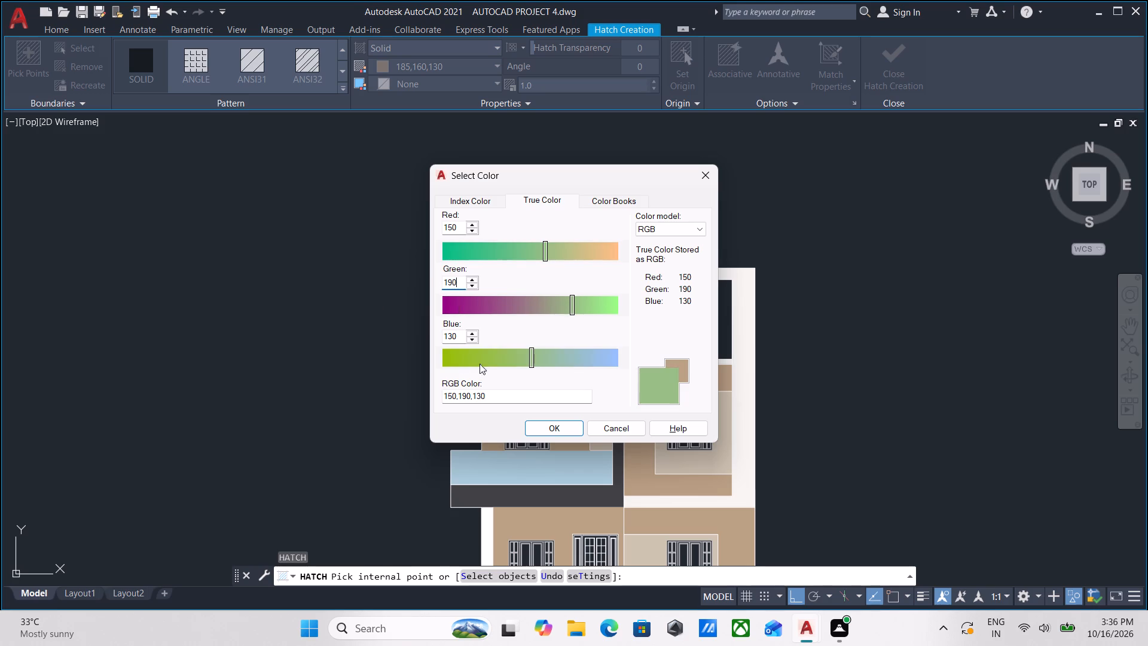
{"action": "left_click_drag", "start_coordinate": [463, 337], "coordinate": [381, 339]}
{"action": "type", "text": "205"}
{"action": "key", "text": "Return"}
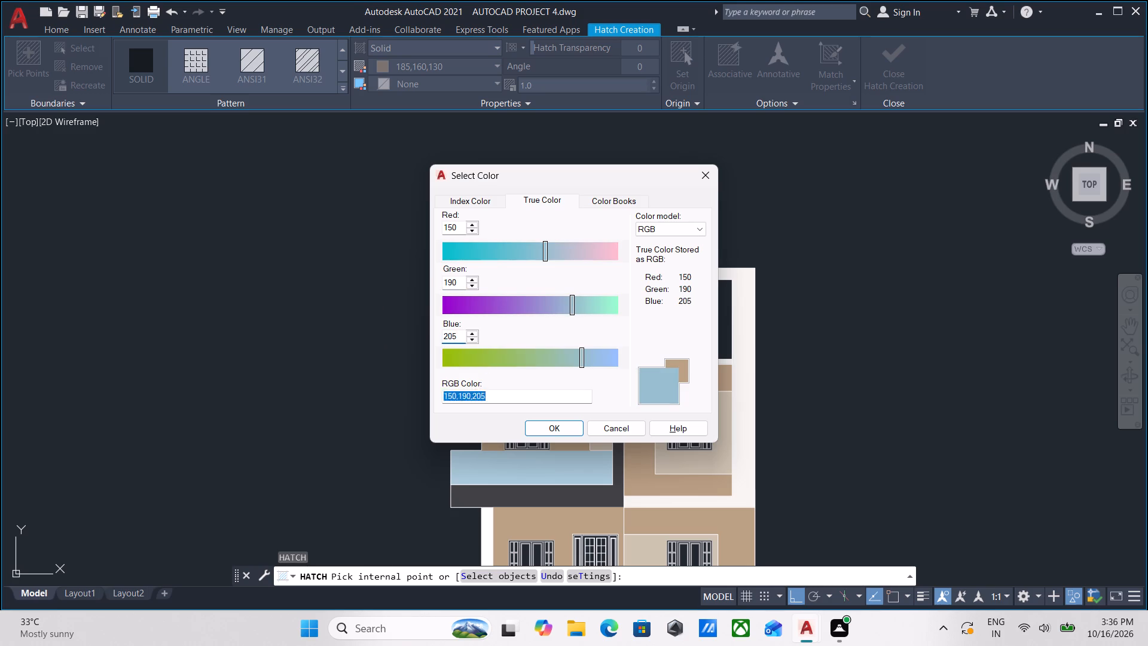
{"action": "scroll", "coordinate": [685, 464], "scroll_direction": "up", "scroll_amount": 2}
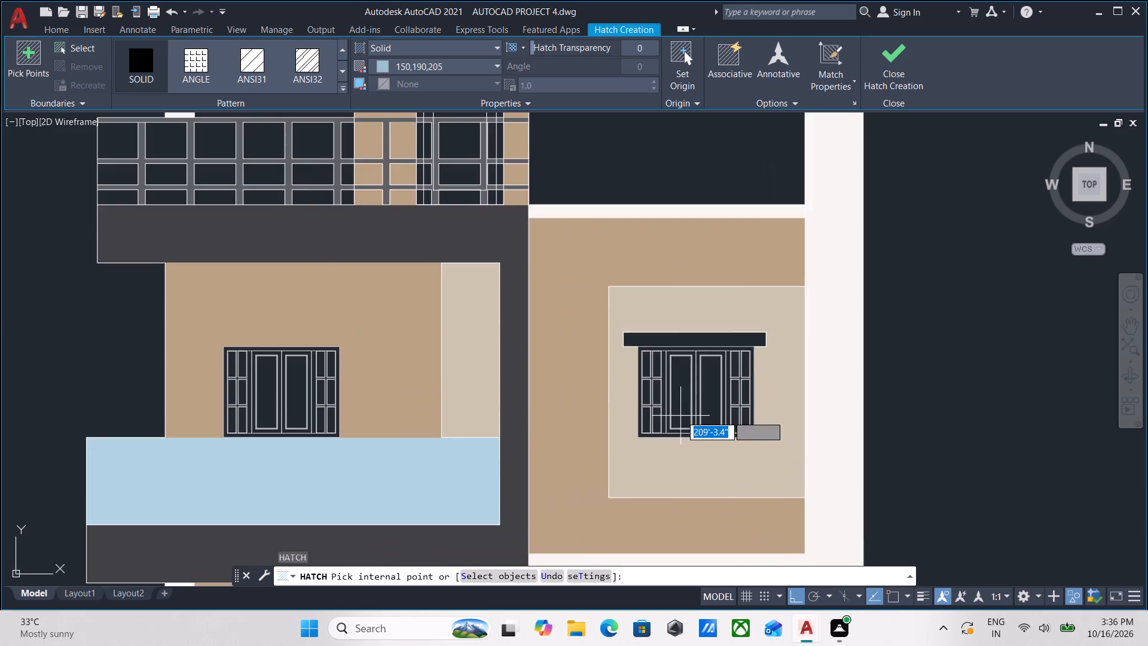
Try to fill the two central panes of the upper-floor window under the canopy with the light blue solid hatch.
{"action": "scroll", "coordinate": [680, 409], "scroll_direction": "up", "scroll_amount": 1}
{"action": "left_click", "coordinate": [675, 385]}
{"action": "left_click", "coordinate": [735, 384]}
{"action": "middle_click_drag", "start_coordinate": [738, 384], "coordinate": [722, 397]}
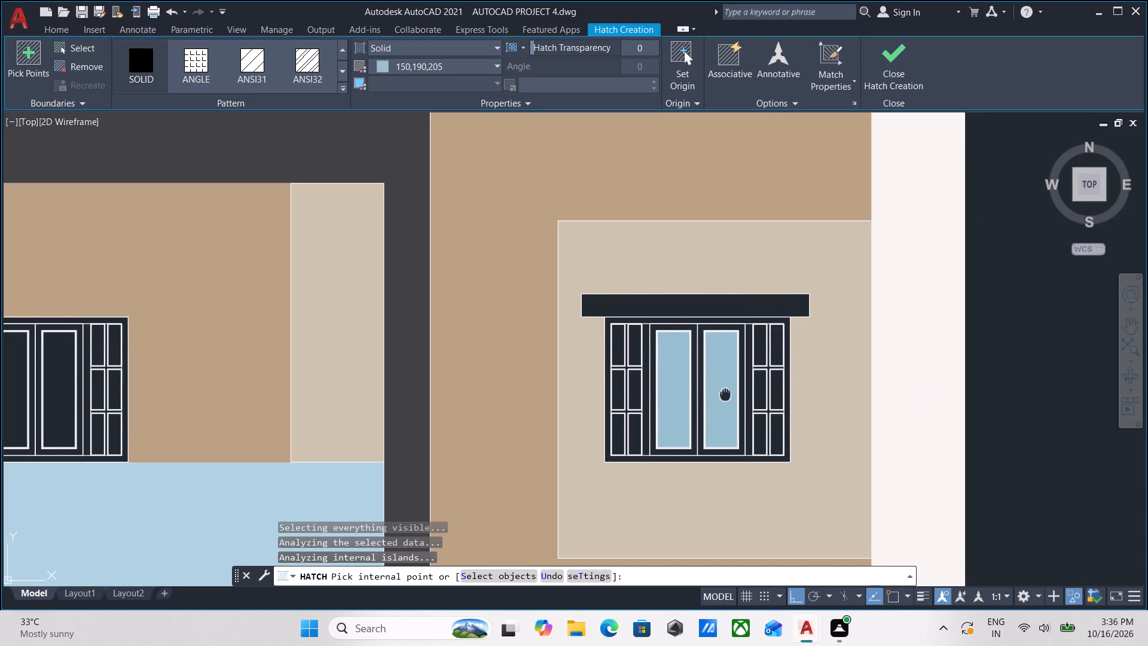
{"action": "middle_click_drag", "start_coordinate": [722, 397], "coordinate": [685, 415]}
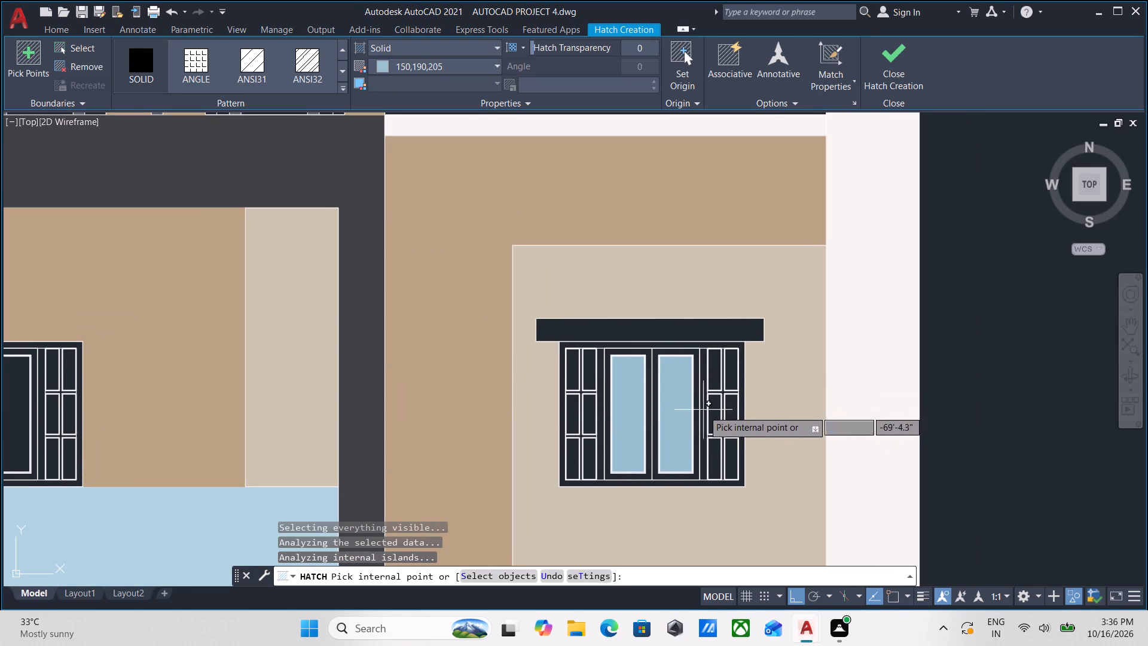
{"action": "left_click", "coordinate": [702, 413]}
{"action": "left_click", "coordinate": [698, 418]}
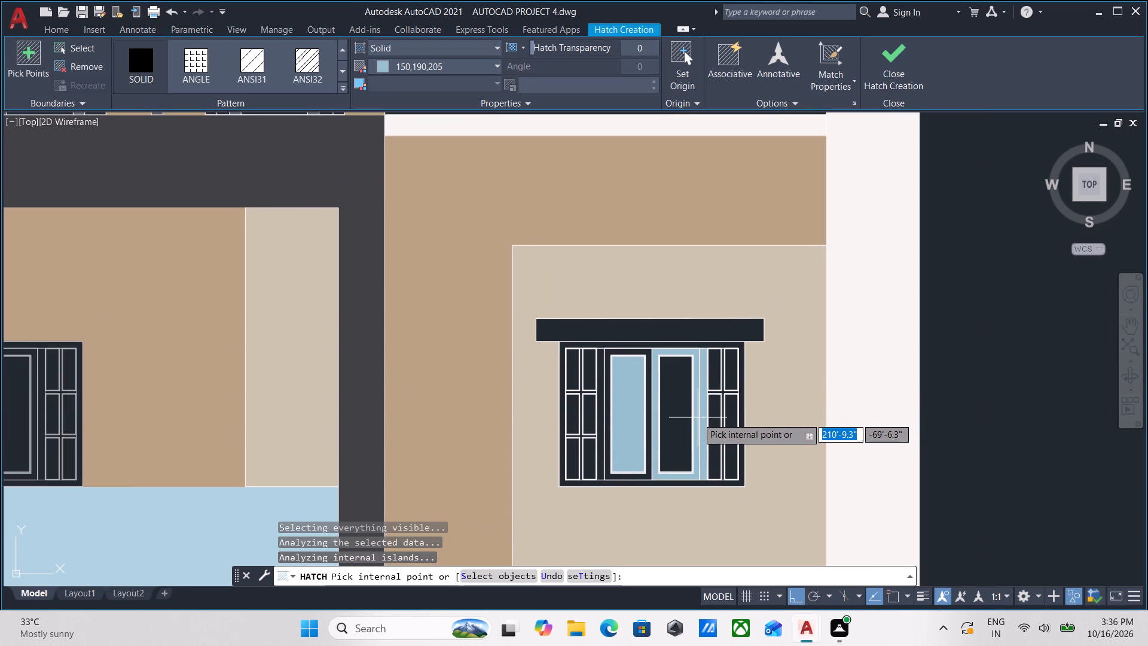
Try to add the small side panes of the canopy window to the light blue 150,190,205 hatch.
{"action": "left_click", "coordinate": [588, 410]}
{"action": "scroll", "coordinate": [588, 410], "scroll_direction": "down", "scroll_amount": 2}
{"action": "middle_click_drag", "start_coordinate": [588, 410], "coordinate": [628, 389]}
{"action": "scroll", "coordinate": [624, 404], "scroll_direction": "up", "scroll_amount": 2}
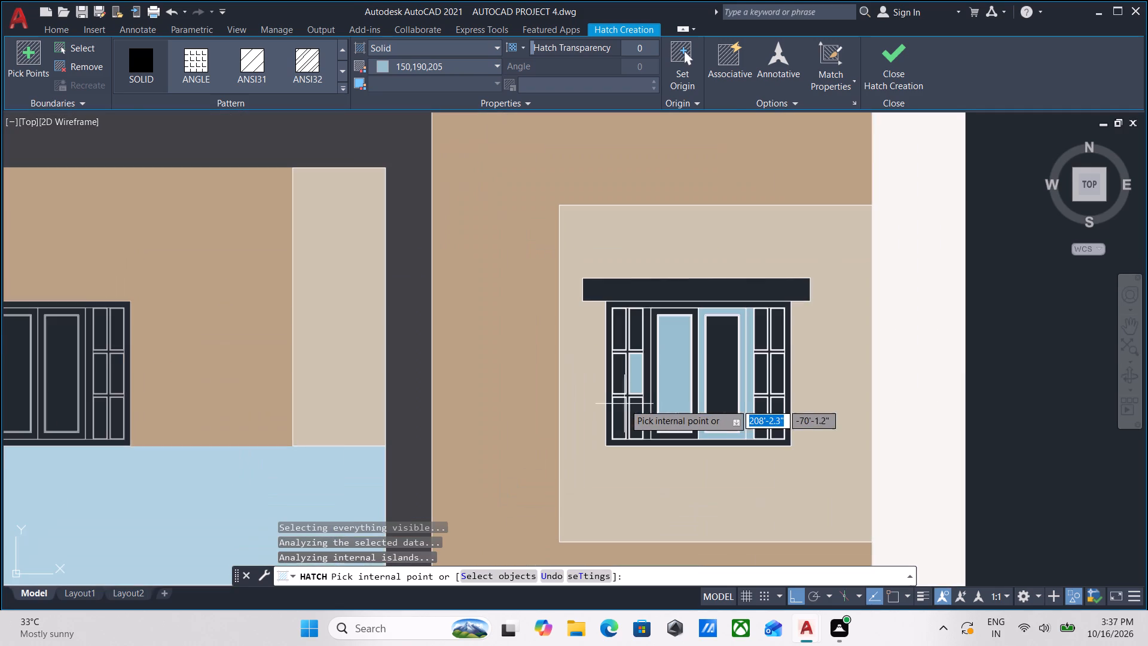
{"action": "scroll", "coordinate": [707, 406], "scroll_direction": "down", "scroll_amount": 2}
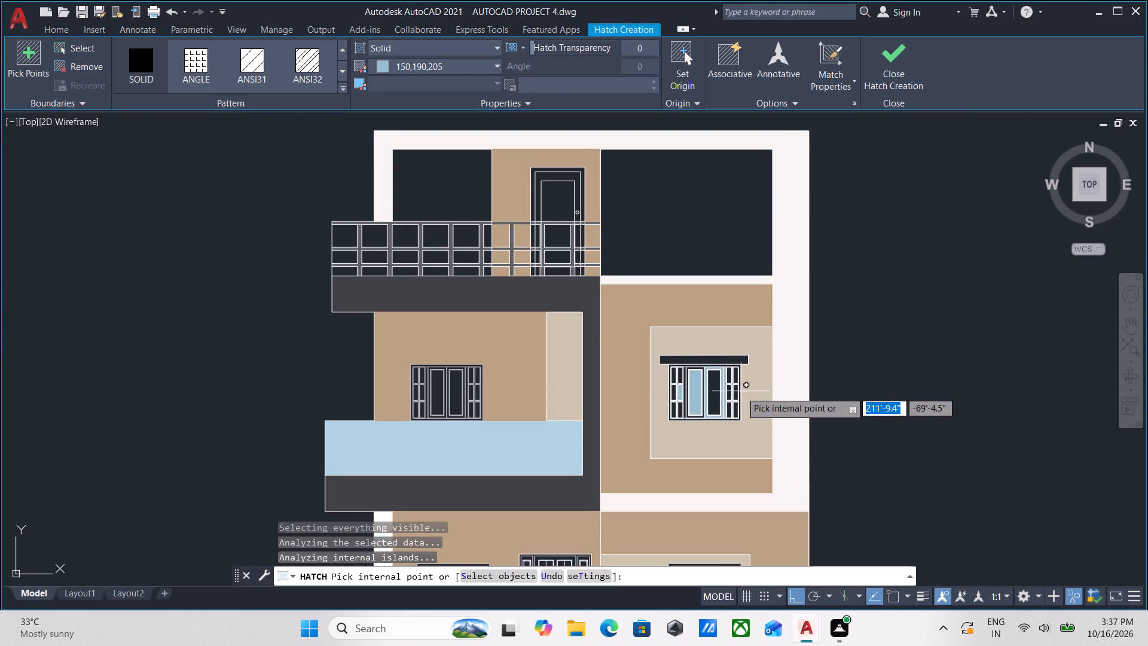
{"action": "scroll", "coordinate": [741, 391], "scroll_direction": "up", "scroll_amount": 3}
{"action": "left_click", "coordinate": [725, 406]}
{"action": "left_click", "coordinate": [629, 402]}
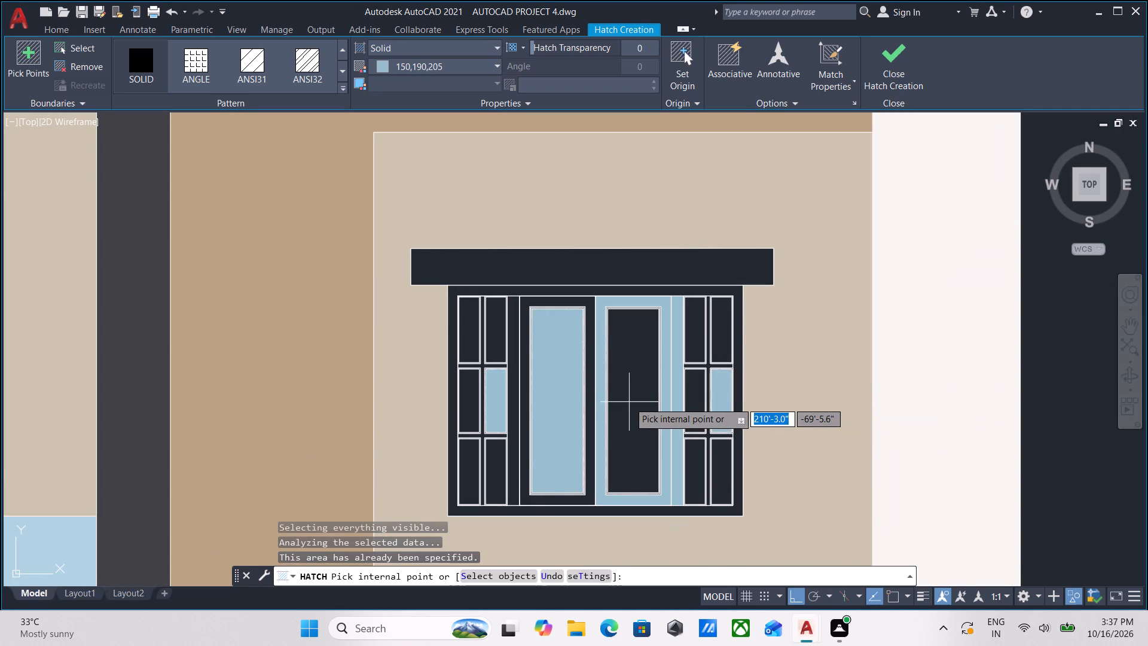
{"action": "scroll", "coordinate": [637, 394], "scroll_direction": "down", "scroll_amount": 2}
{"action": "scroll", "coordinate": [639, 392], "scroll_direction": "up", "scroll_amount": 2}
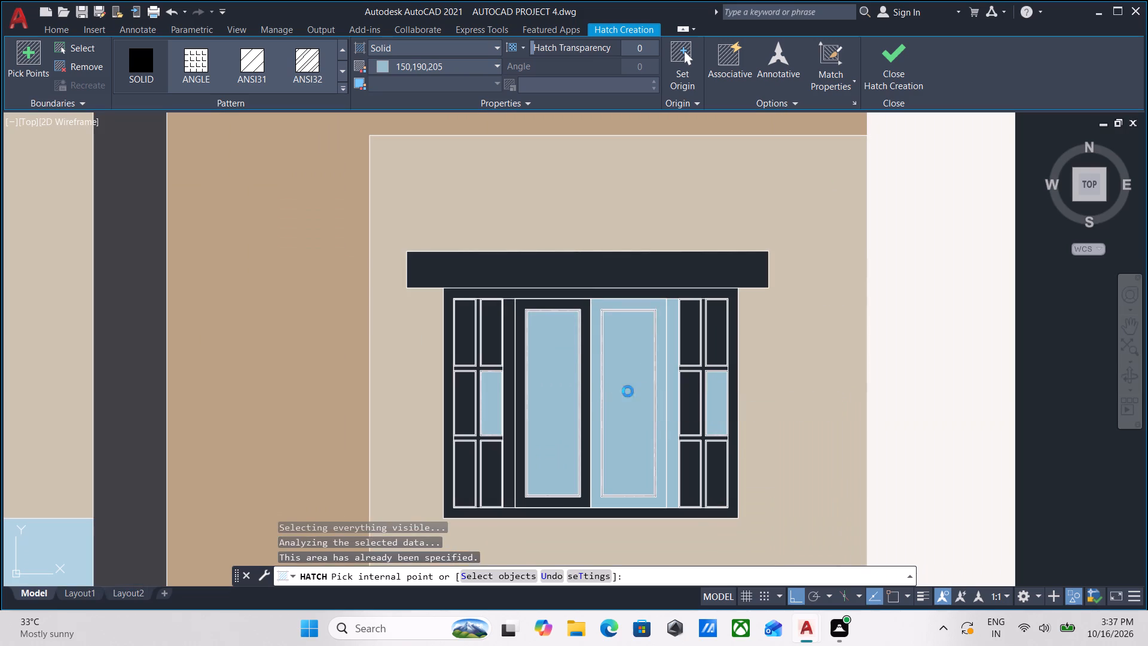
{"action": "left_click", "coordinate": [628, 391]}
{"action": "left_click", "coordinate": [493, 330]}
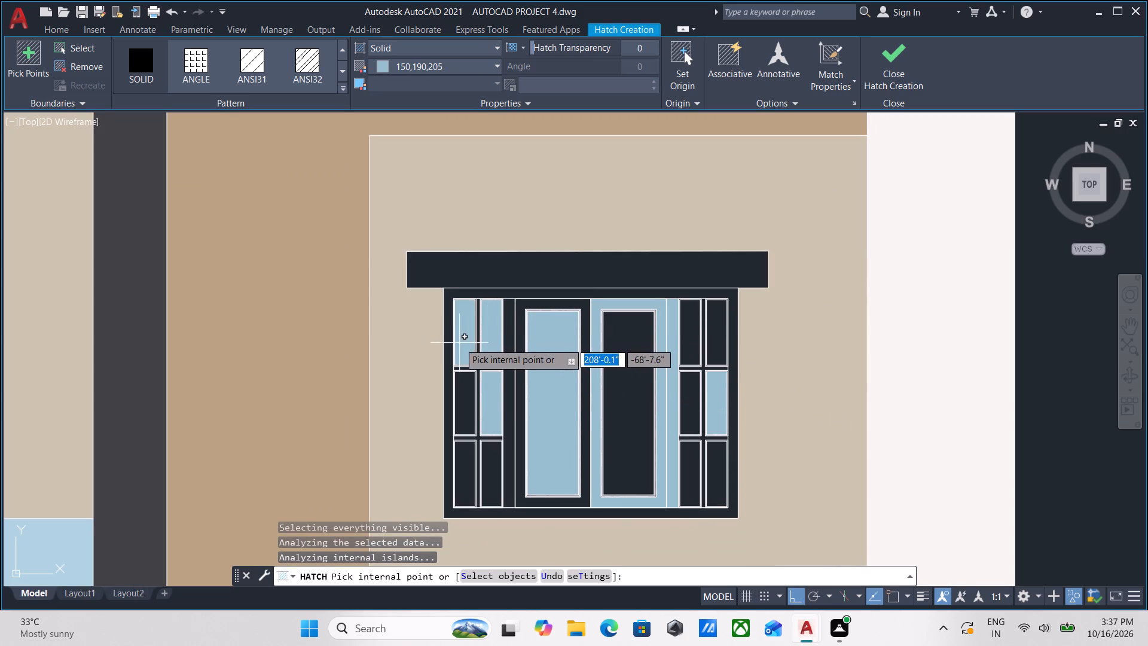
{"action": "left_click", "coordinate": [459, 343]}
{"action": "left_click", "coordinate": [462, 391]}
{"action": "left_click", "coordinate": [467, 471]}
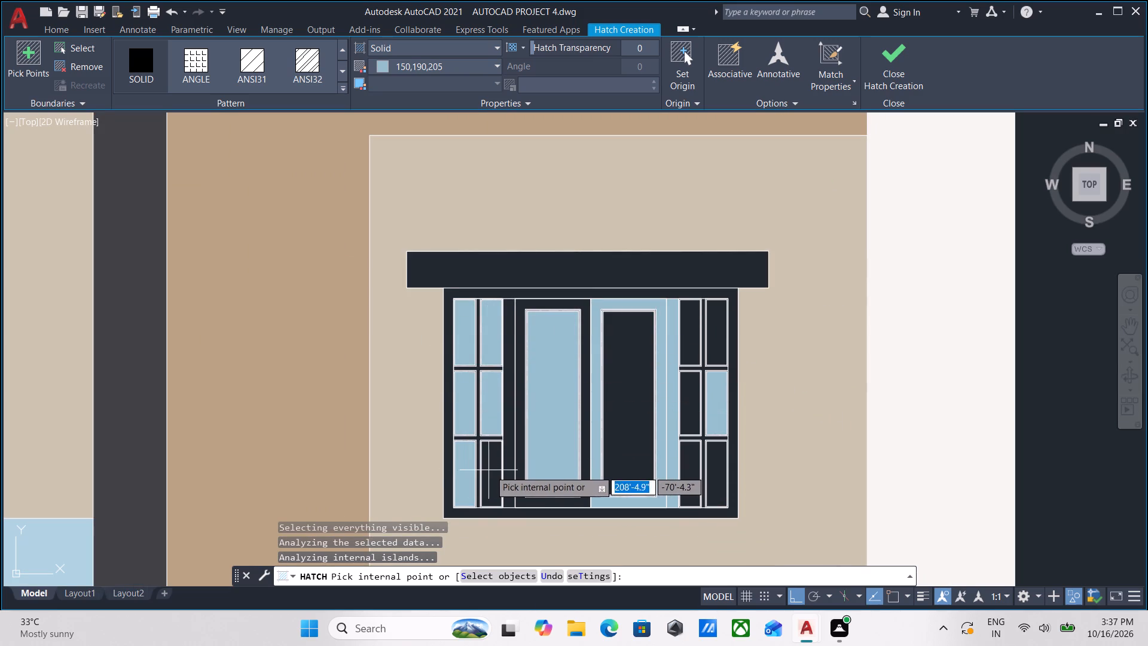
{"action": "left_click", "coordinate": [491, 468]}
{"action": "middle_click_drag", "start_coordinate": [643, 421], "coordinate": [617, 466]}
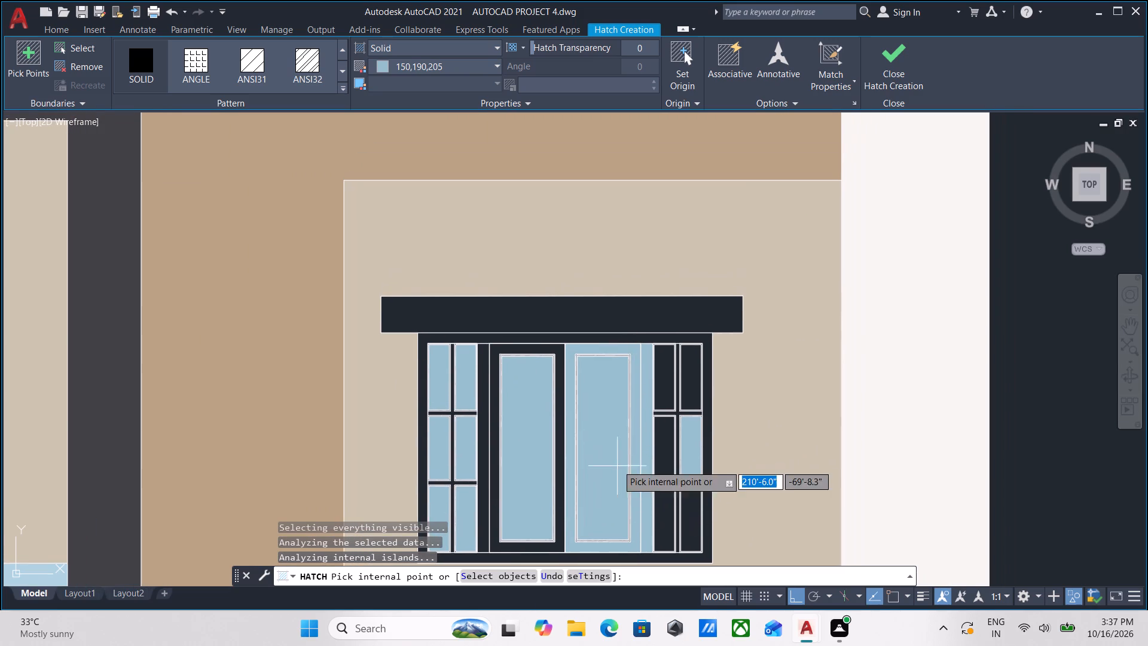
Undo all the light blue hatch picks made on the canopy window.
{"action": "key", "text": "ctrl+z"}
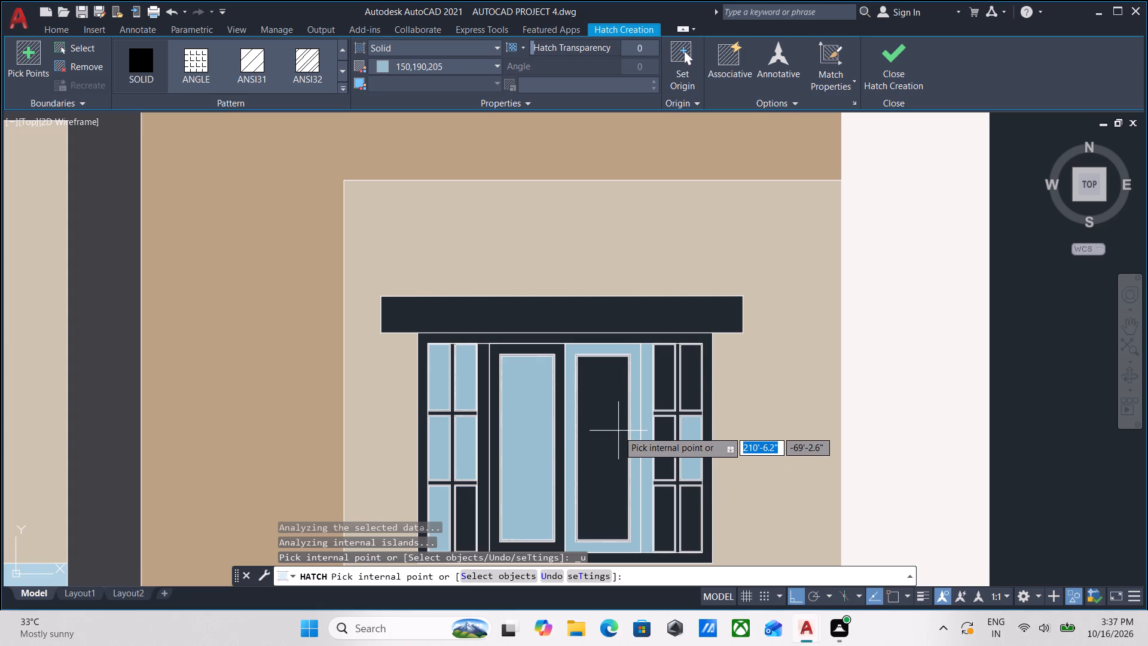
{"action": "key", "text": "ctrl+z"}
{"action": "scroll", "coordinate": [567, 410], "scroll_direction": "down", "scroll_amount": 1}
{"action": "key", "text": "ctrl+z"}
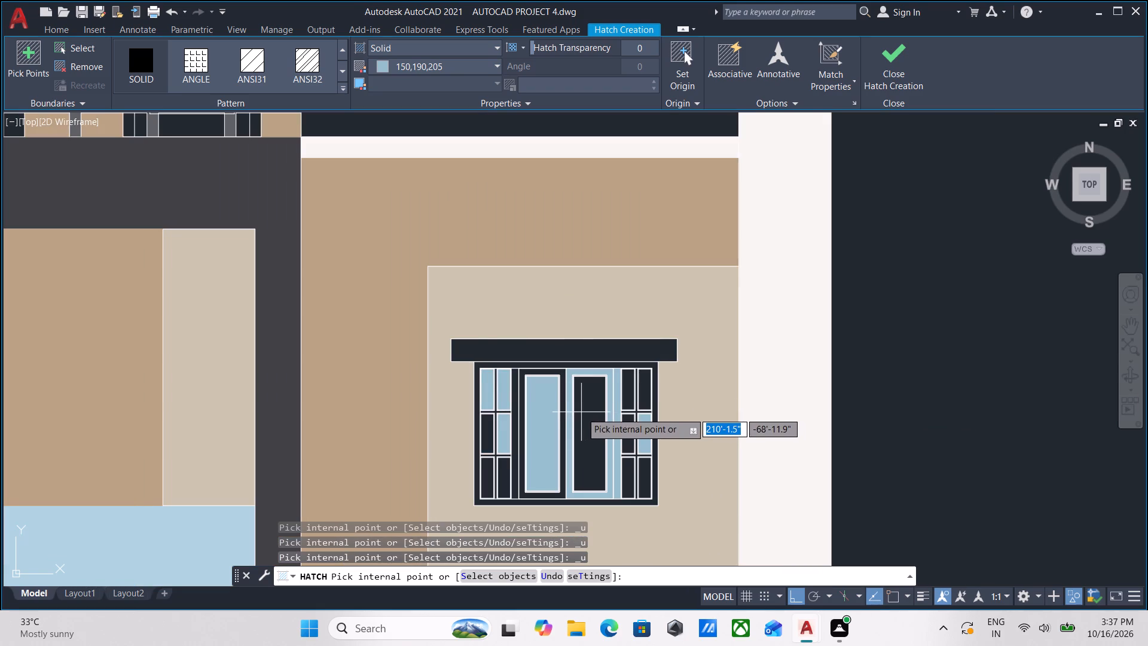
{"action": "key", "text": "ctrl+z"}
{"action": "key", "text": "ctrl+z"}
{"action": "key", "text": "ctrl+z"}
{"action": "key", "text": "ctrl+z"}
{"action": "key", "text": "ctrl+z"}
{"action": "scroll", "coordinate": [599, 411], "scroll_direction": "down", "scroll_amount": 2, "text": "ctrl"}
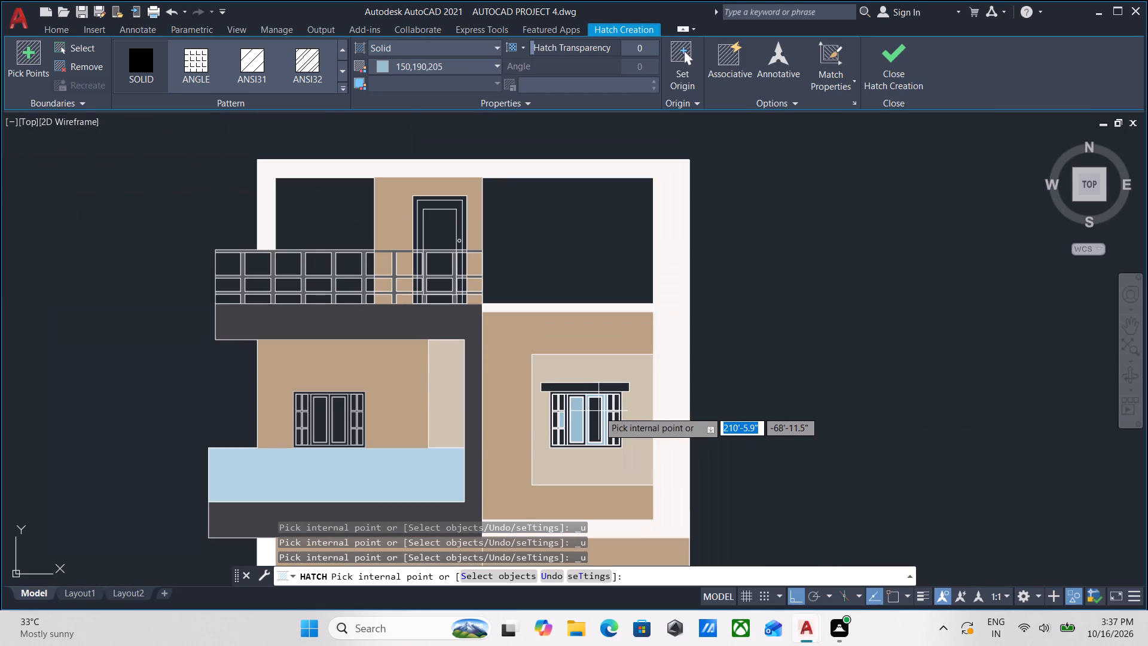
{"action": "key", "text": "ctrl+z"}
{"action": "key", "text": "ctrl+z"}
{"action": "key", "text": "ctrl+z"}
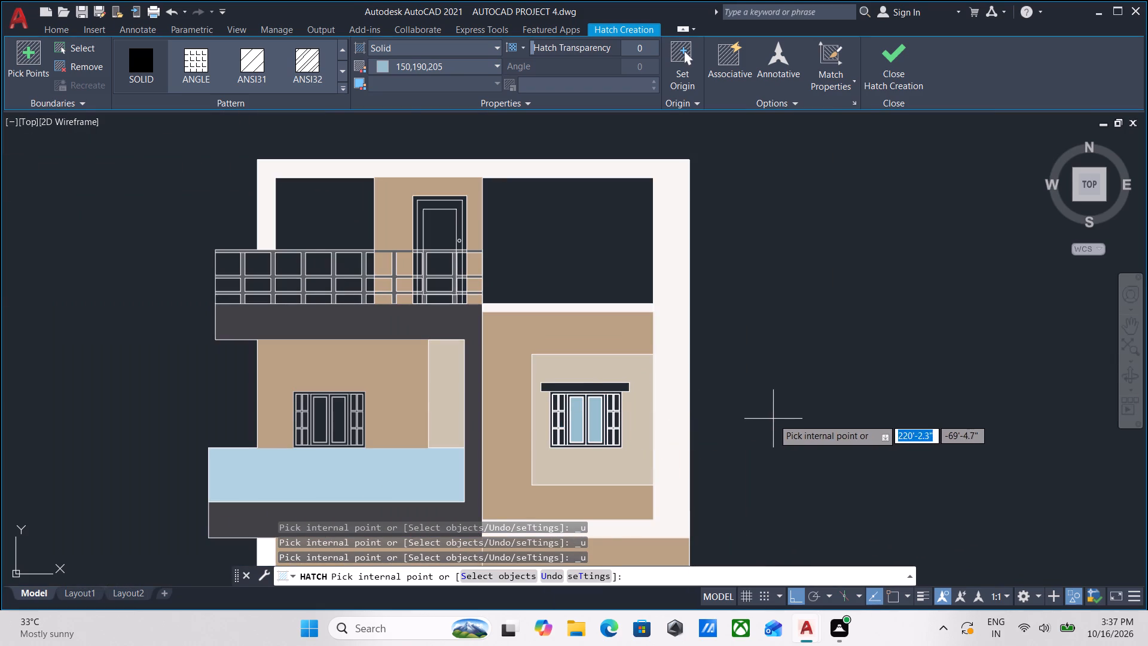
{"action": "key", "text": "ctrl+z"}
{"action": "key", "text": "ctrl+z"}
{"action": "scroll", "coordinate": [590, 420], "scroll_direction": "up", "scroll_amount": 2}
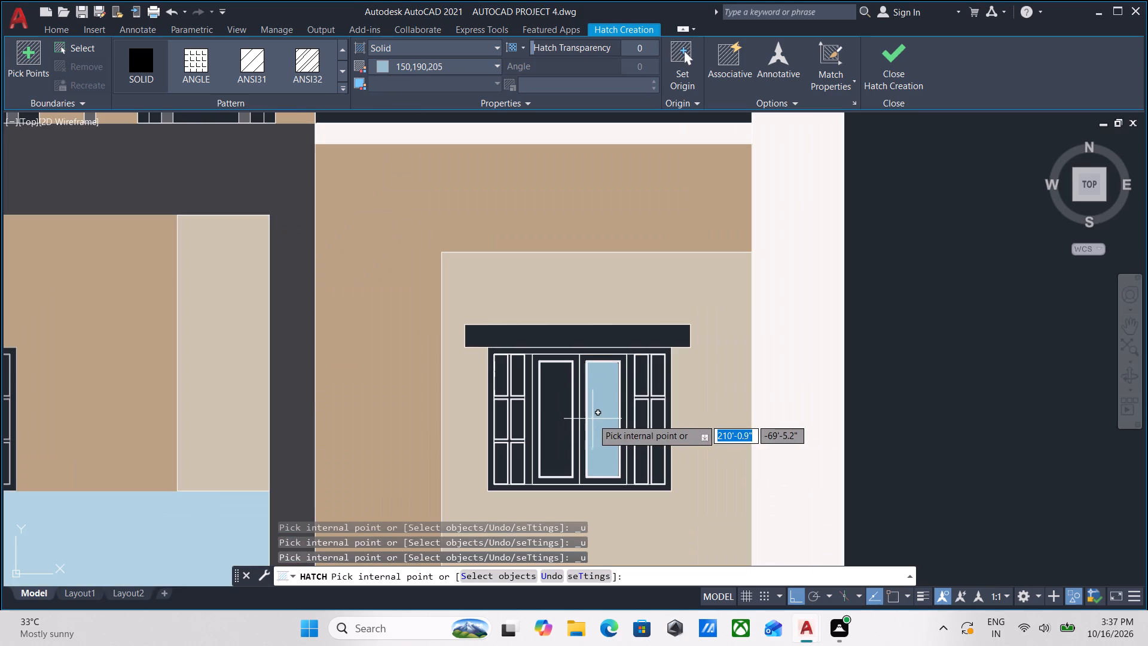
Fill the canopy window's two central panes and its six left side panes with the light blue 150,190,205 solid hatch.
{"action": "left_click", "coordinate": [593, 419]}
{"action": "left_click", "coordinate": [547, 413]}
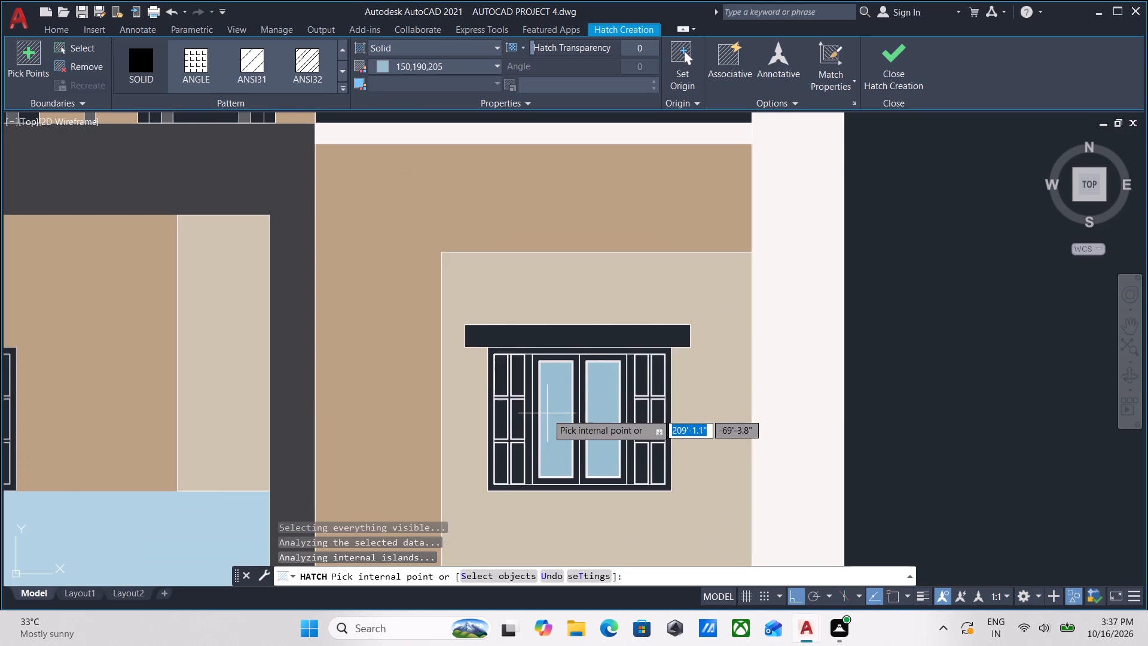
{"action": "scroll", "coordinate": [551, 412], "scroll_direction": "up", "scroll_amount": 2}
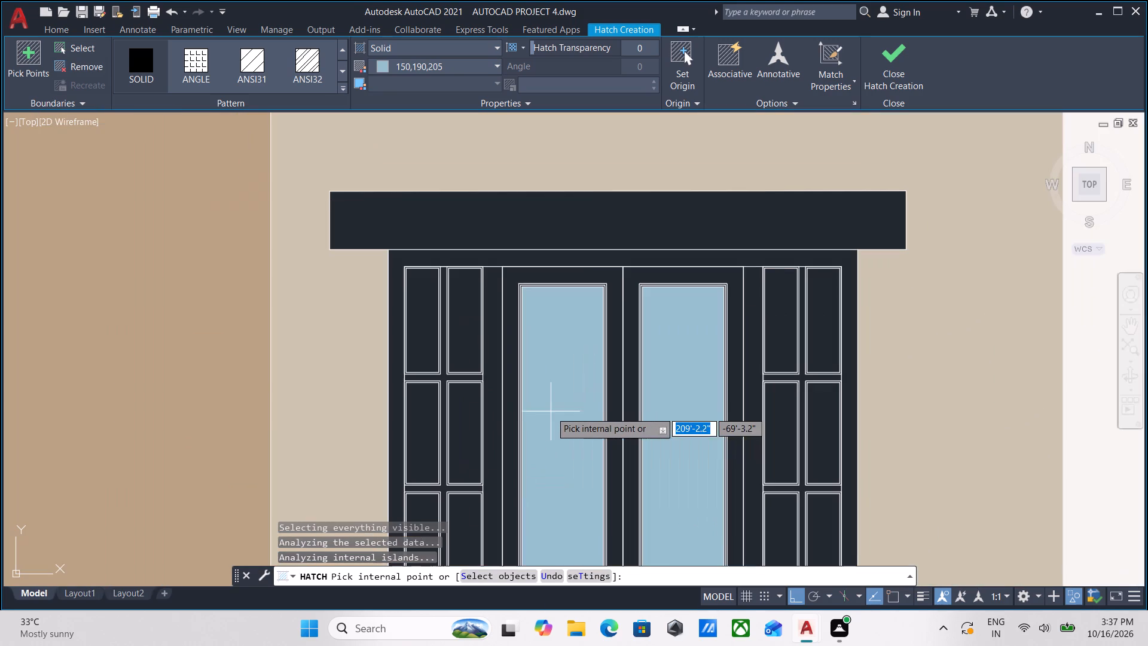
{"action": "left_click", "coordinate": [428, 315]}
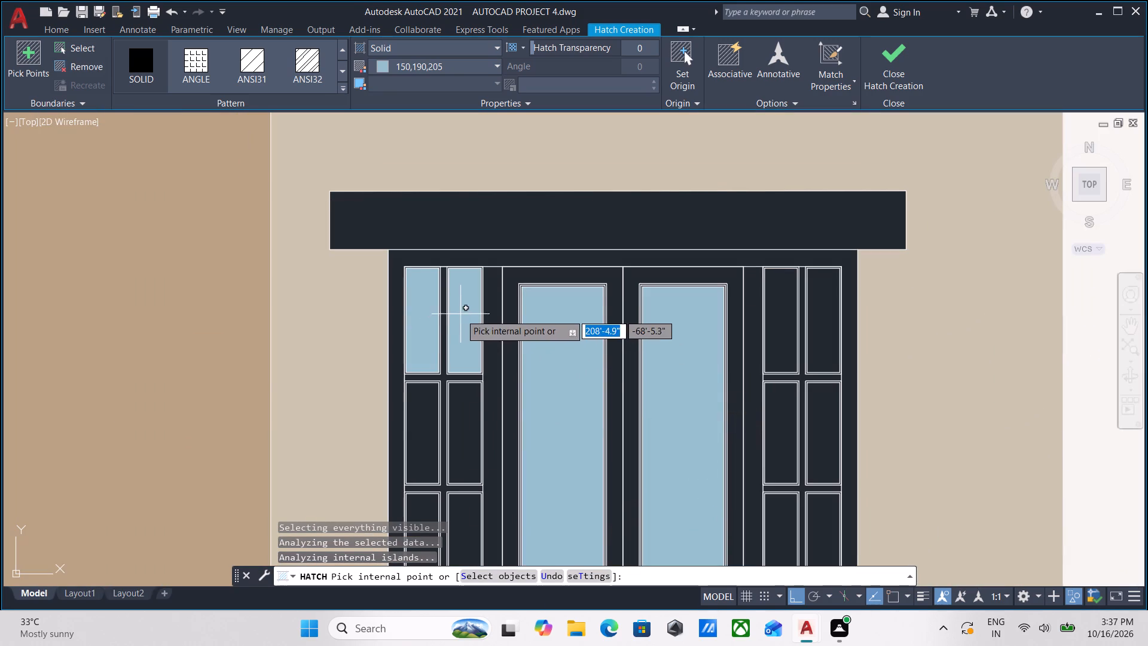
{"action": "left_click", "coordinate": [460, 314]}
{"action": "left_click", "coordinate": [430, 425]}
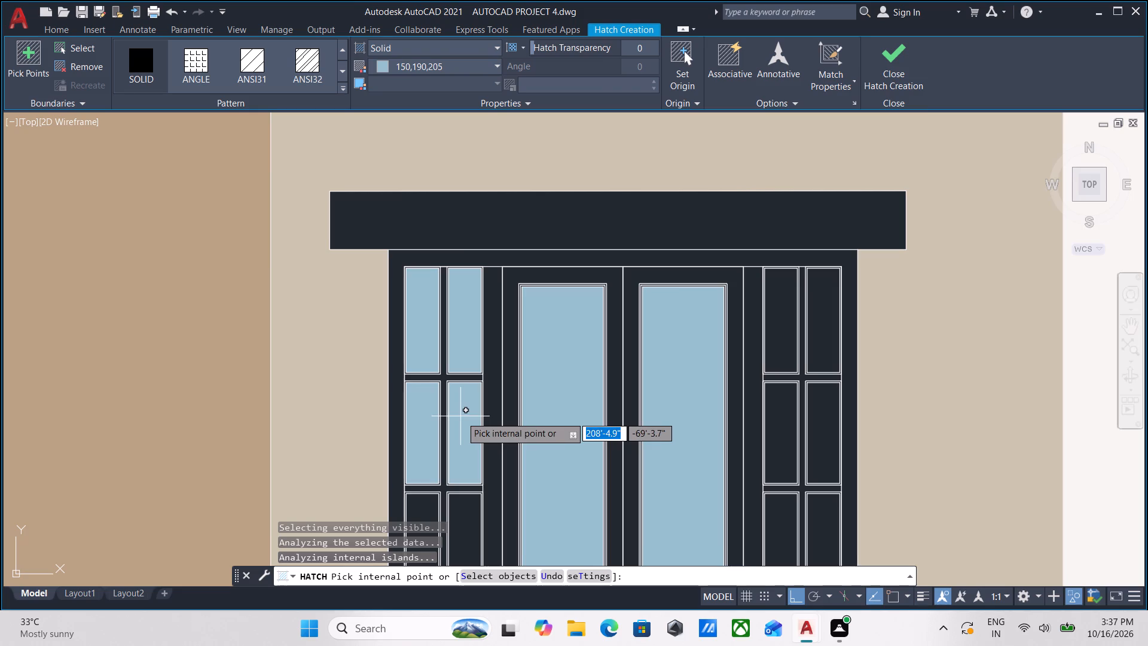
{"action": "left_click", "coordinate": [461, 416]}
{"action": "middle_click_drag", "start_coordinate": [461, 416], "coordinate": [497, 287]}
{"action": "left_click", "coordinate": [453, 398]}
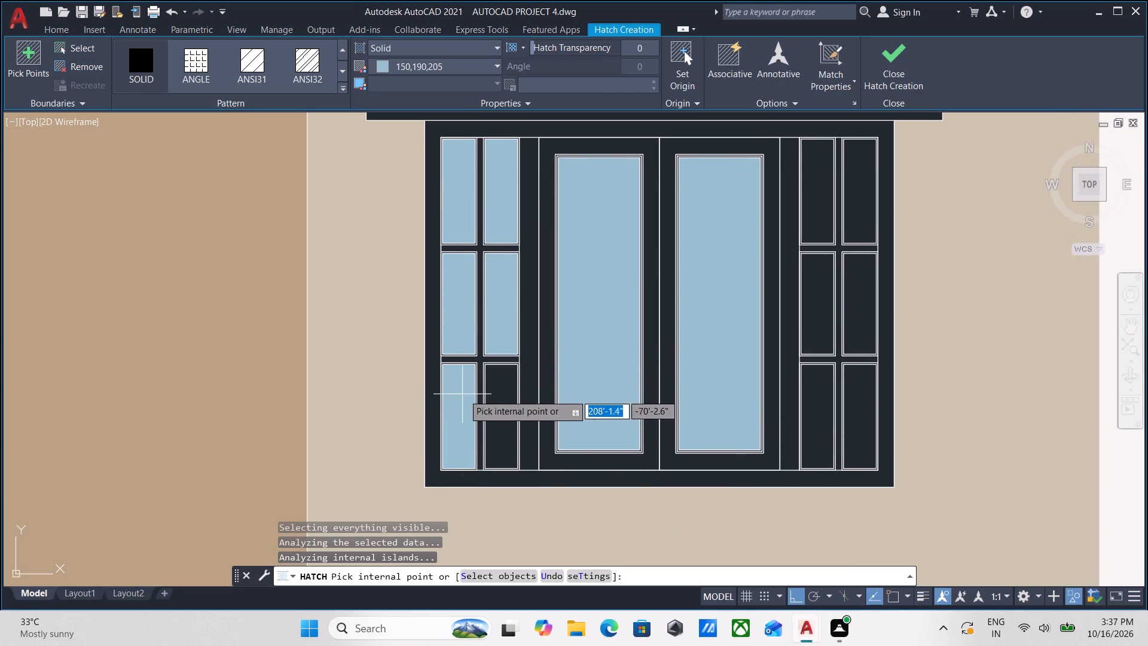
{"action": "left_click", "coordinate": [499, 403]}
Add the six right side panes of the canopy window to the light blue hatch.
{"action": "scroll", "coordinate": [499, 403], "scroll_direction": "down", "scroll_amount": 1}
{"action": "middle_click_drag", "start_coordinate": [499, 403], "coordinate": [386, 392]}
{"action": "scroll", "coordinate": [581, 428], "scroll_direction": "up", "scroll_amount": 2}
{"action": "left_click", "coordinate": [586, 385]}
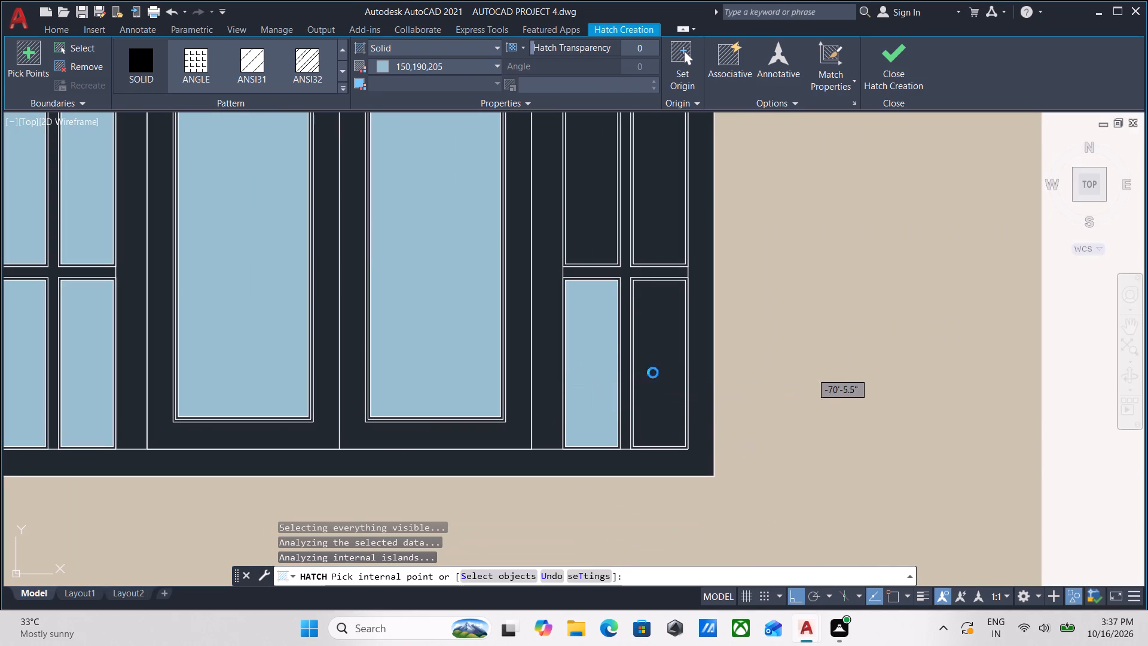
{"action": "left_click", "coordinate": [653, 373]}
{"action": "middle_click_drag", "start_coordinate": [652, 372], "coordinate": [619, 509]}
{"action": "left_click", "coordinate": [567, 321]}
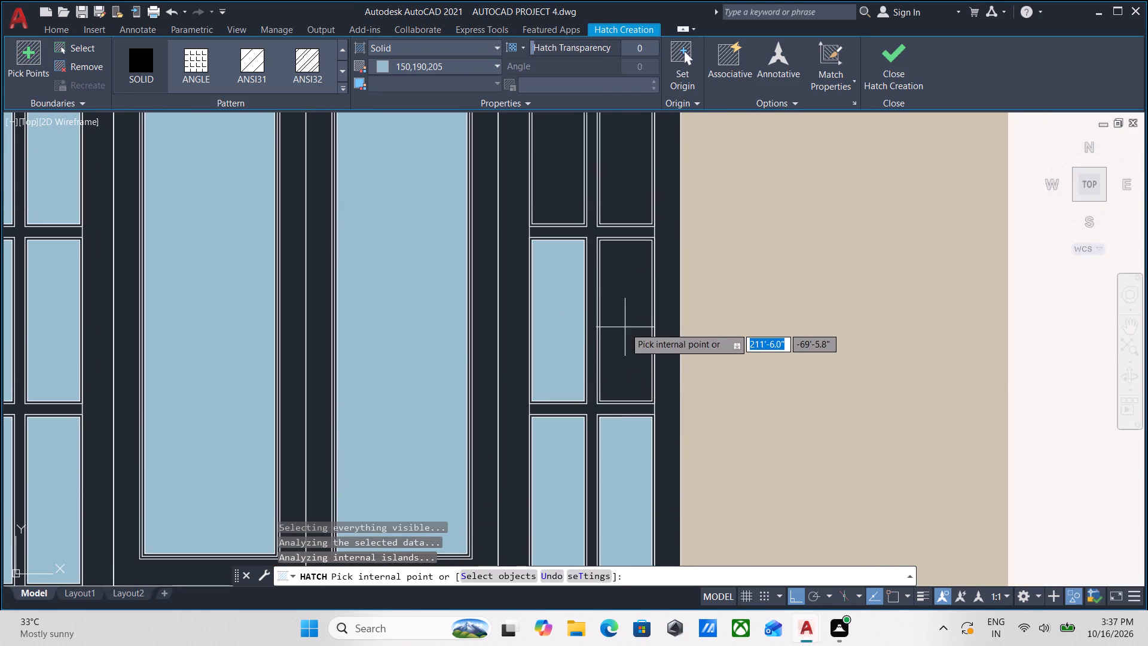
{"action": "left_click", "coordinate": [625, 327]}
{"action": "scroll", "coordinate": [625, 327], "scroll_direction": "down", "scroll_amount": 1}
{"action": "middle_click_drag", "start_coordinate": [625, 327], "coordinate": [603, 470]}
{"action": "left_click", "coordinate": [561, 345]}
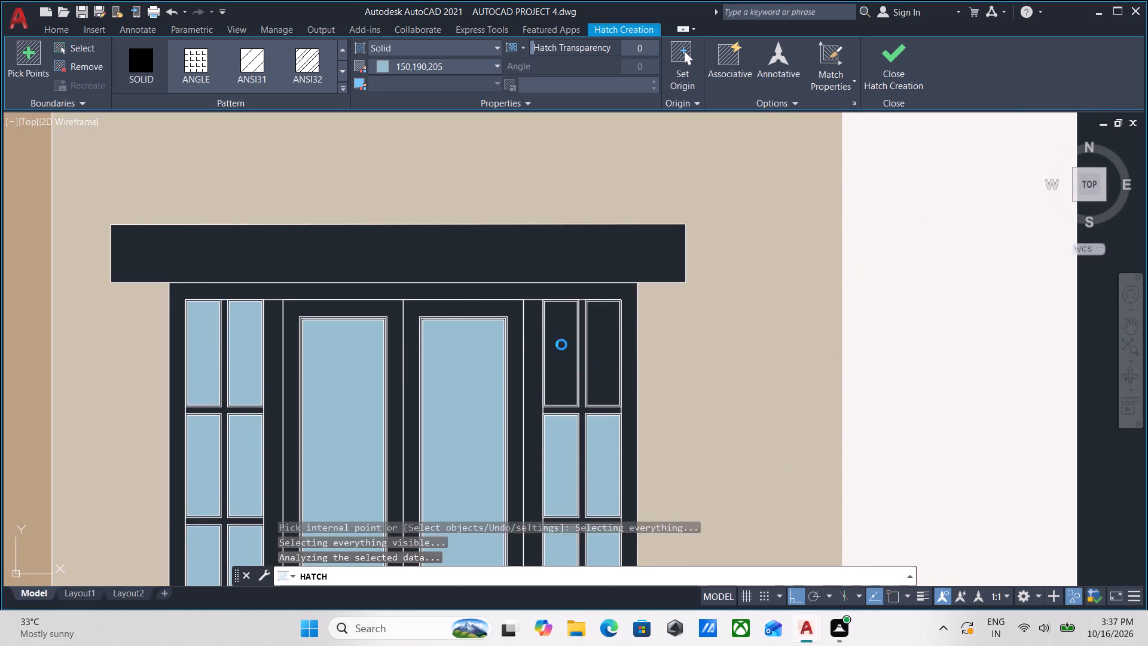
{"action": "left_click", "coordinate": [597, 345]}
{"action": "scroll", "coordinate": [597, 345], "scroll_direction": "down", "scroll_amount": 1}
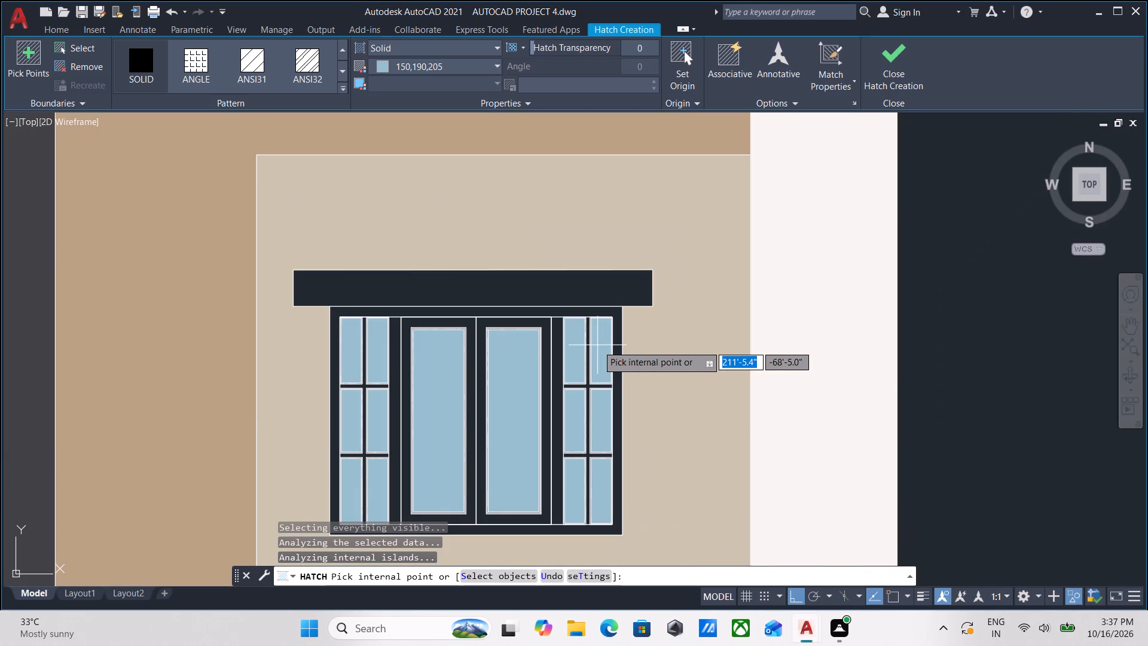
Add the two central panes of the upper-floor window above the light blue balcony front to the hatch.
{"action": "scroll", "coordinate": [599, 346], "scroll_direction": "down", "scroll_amount": 2}
{"action": "scroll", "coordinate": [753, 321], "scroll_direction": "down", "scroll_amount": 1}
{"action": "middle_click_drag", "start_coordinate": [795, 315], "coordinate": [872, 243]}
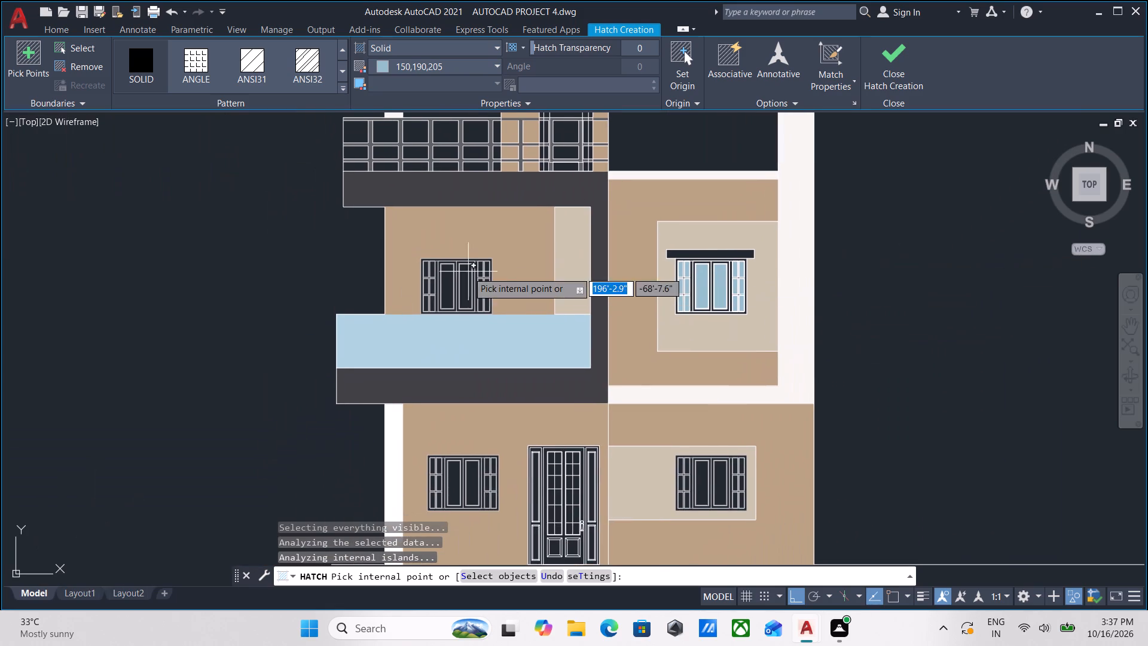
{"action": "scroll", "coordinate": [467, 272], "scroll_direction": "up", "scroll_amount": 4}
{"action": "left_click", "coordinate": [442, 300]}
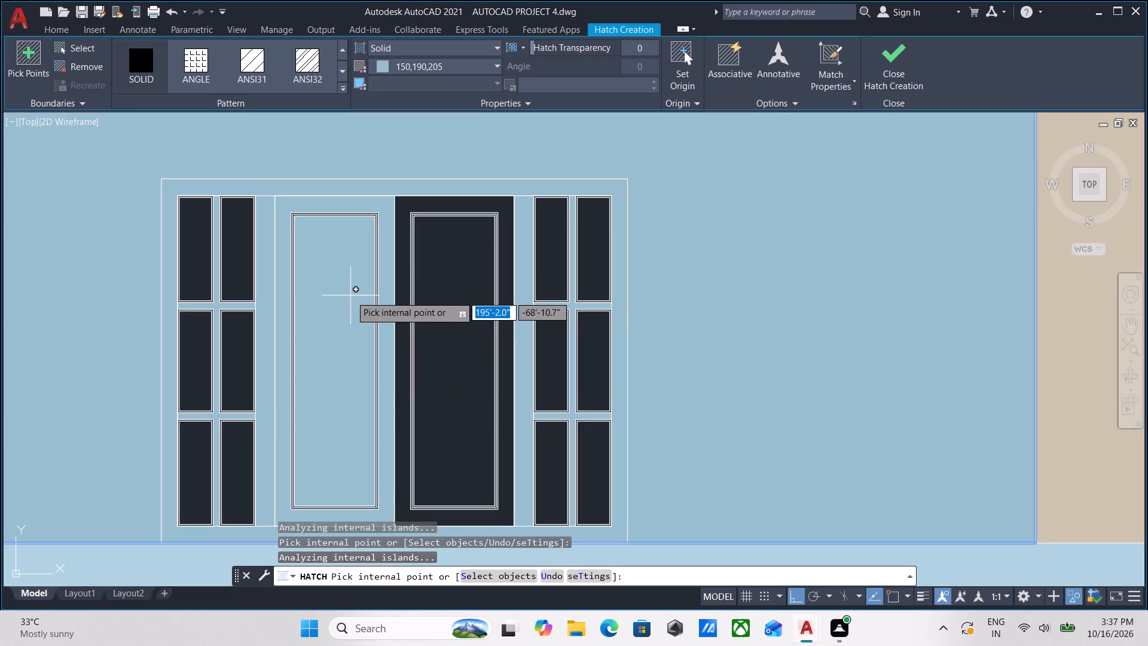
{"action": "key", "text": "ctrl+z"}
{"action": "scroll", "coordinate": [356, 292], "scroll_direction": "down", "scroll_amount": 3}
{"action": "left_click", "coordinate": [380, 306]}
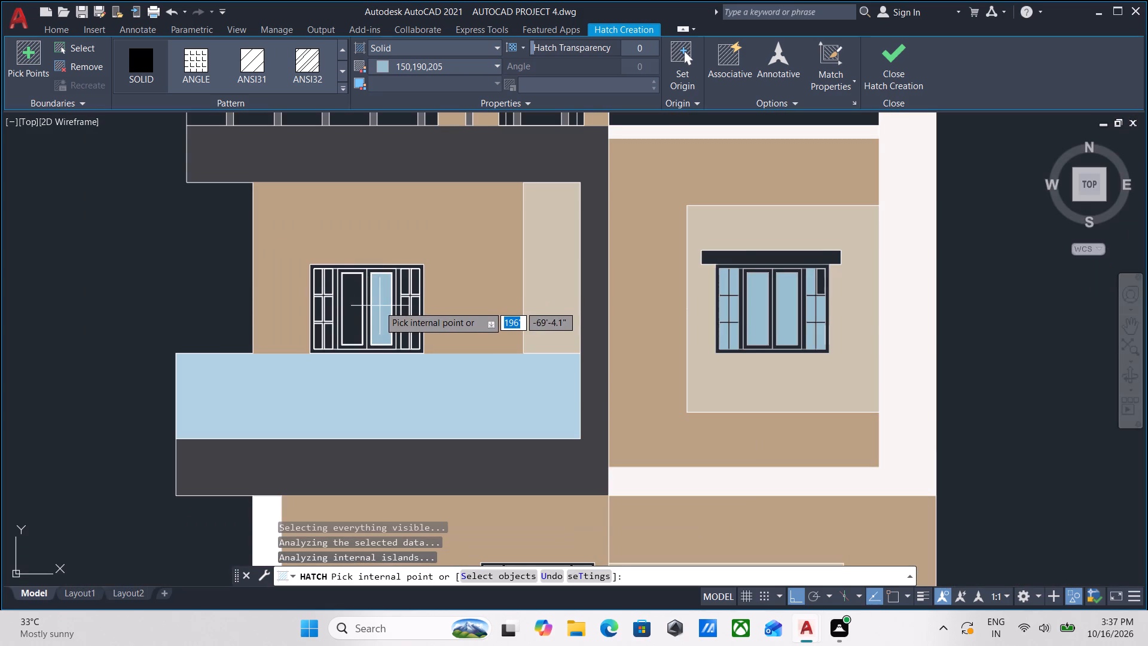
{"action": "left_click", "coordinate": [359, 308]}
Add the six left side panes of the balcony window to the light blue hatch.
{"action": "scroll", "coordinate": [336, 282], "scroll_direction": "up", "scroll_amount": 4}
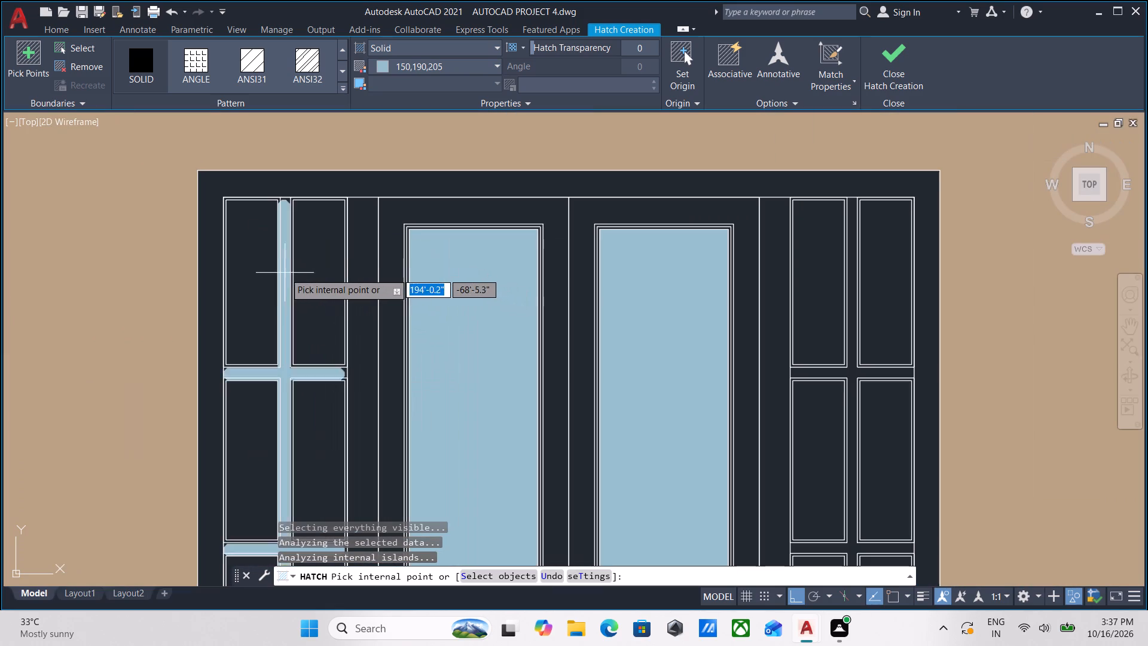
{"action": "left_click", "coordinate": [258, 269]}
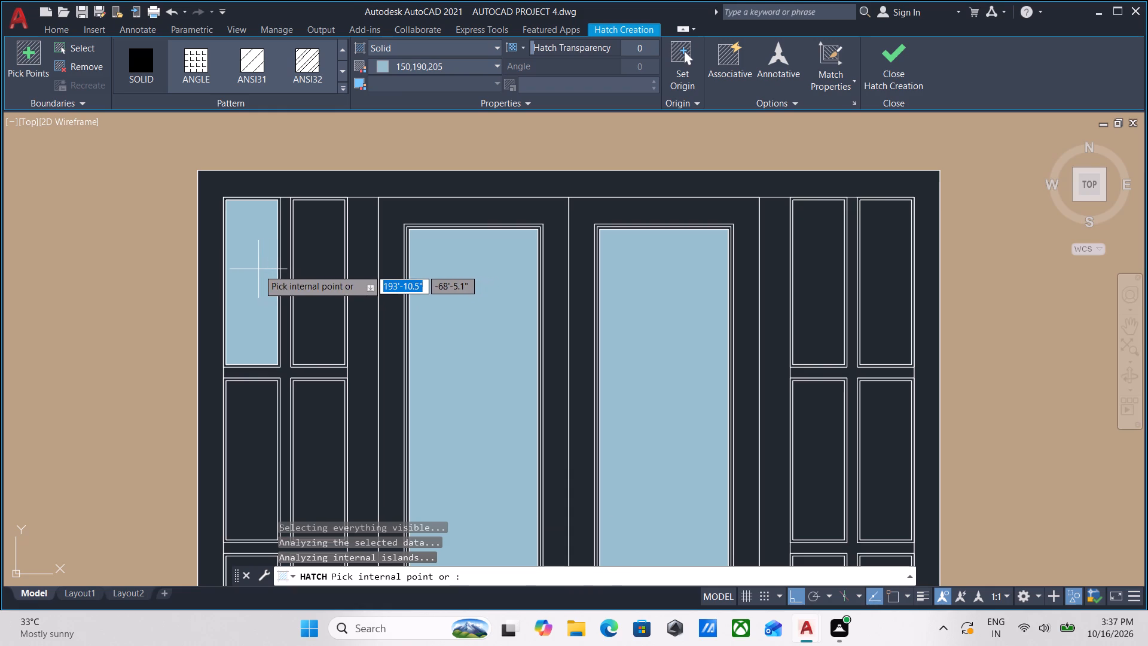
{"action": "left_click", "coordinate": [313, 275]}
{"action": "scroll", "coordinate": [313, 275], "scroll_direction": "down", "scroll_amount": 1}
{"action": "middle_click_drag", "start_coordinate": [313, 275], "coordinate": [346, 206]}
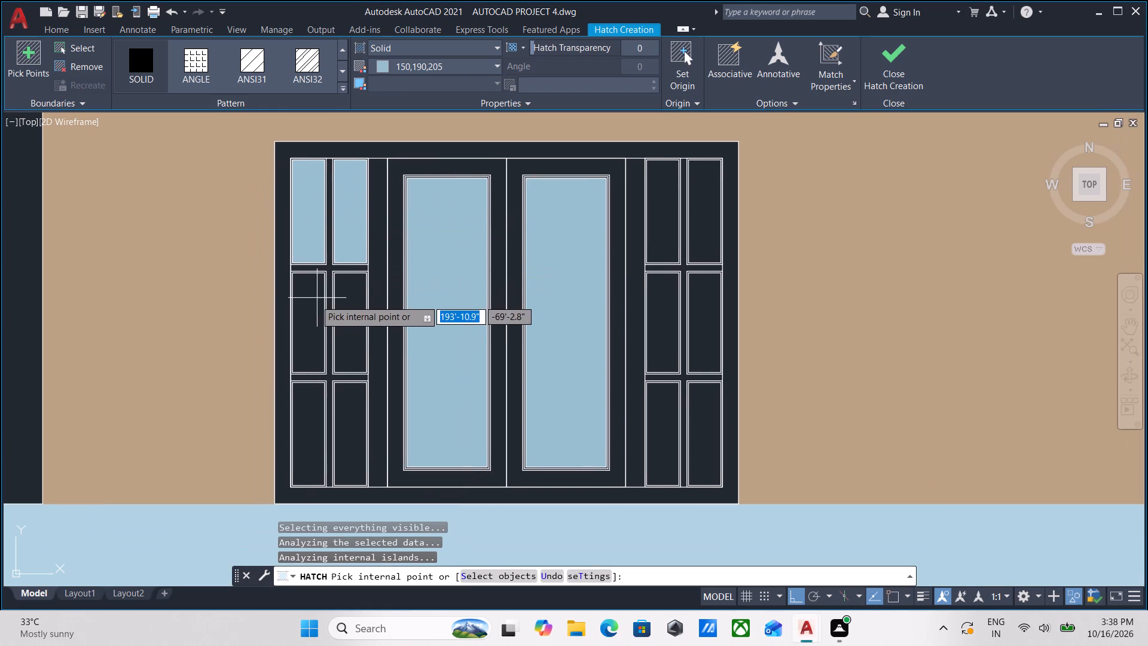
{"action": "left_click", "coordinate": [312, 311]}
{"action": "left_click", "coordinate": [352, 315]}
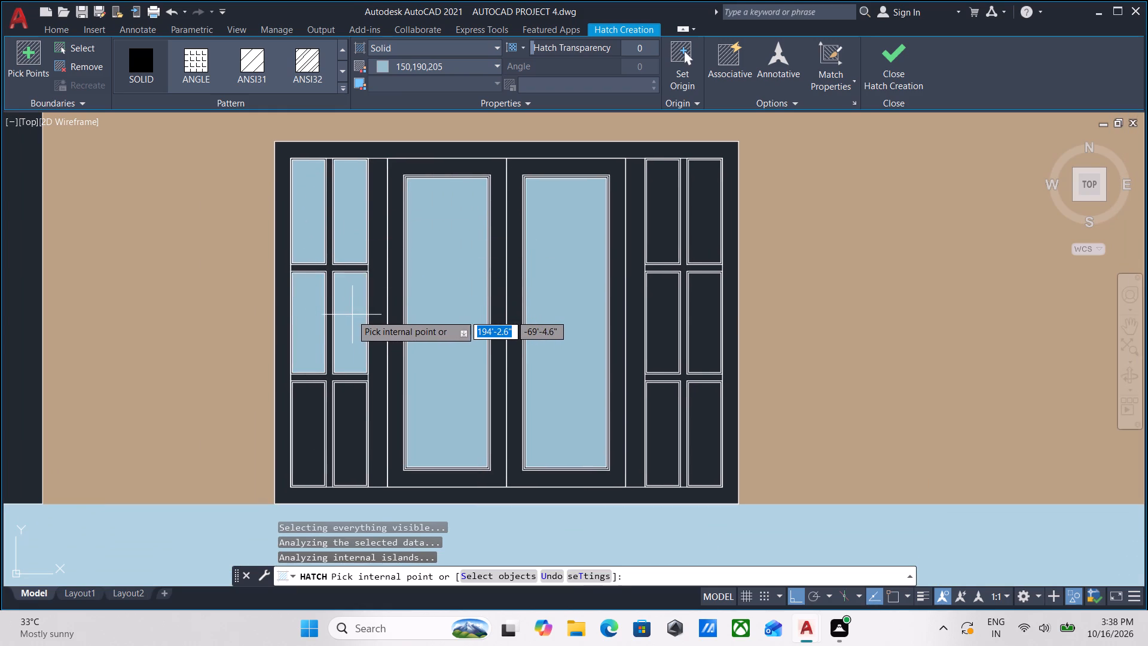
{"action": "middle_click_drag", "start_coordinate": [350, 313], "coordinate": [364, 221]}
{"action": "left_click", "coordinate": [320, 331]}
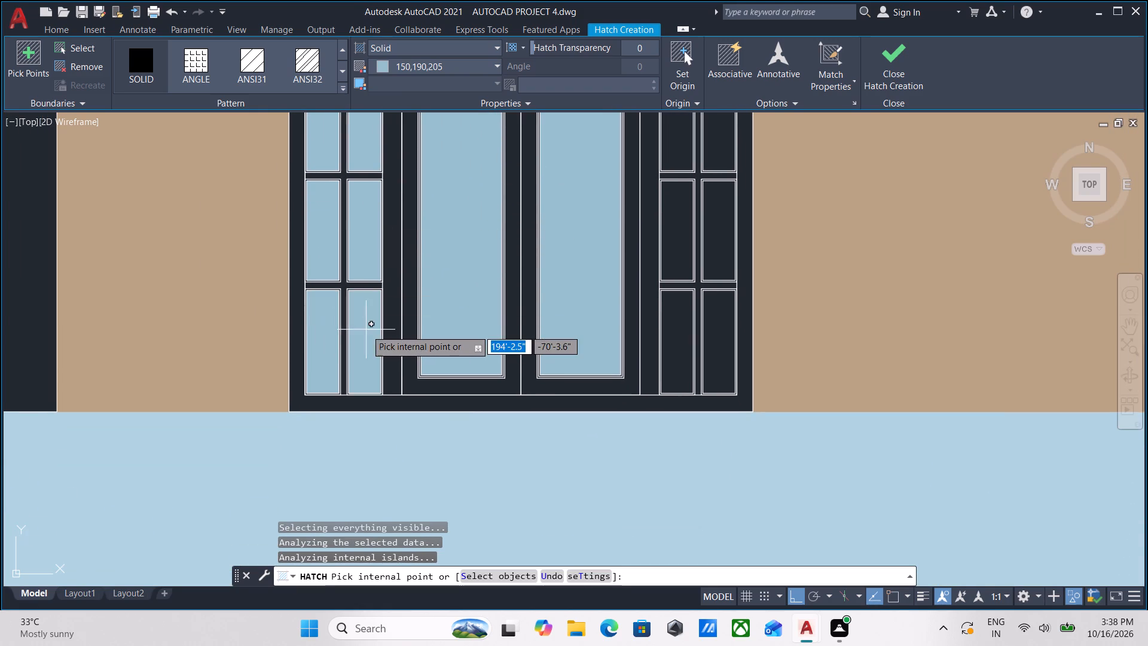
{"action": "left_click", "coordinate": [366, 330]}
Add the six right side panes of the balcony window to the light blue 150,190,205 solid hatch.
{"action": "scroll", "coordinate": [367, 329], "scroll_direction": "down", "scroll_amount": 2}
{"action": "scroll", "coordinate": [532, 368], "scroll_direction": "up", "scroll_amount": 2}
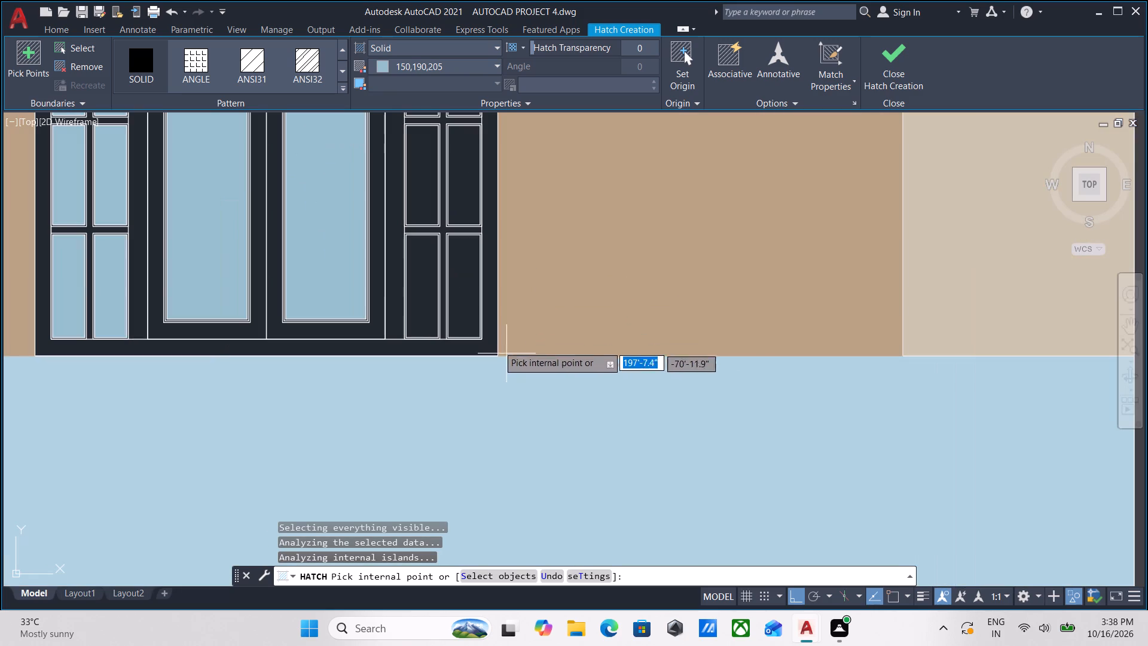
{"action": "left_click", "coordinate": [460, 297]}
{"action": "left_click", "coordinate": [426, 291]}
{"action": "scroll", "coordinate": [426, 291], "scroll_direction": "down", "scroll_amount": 1}
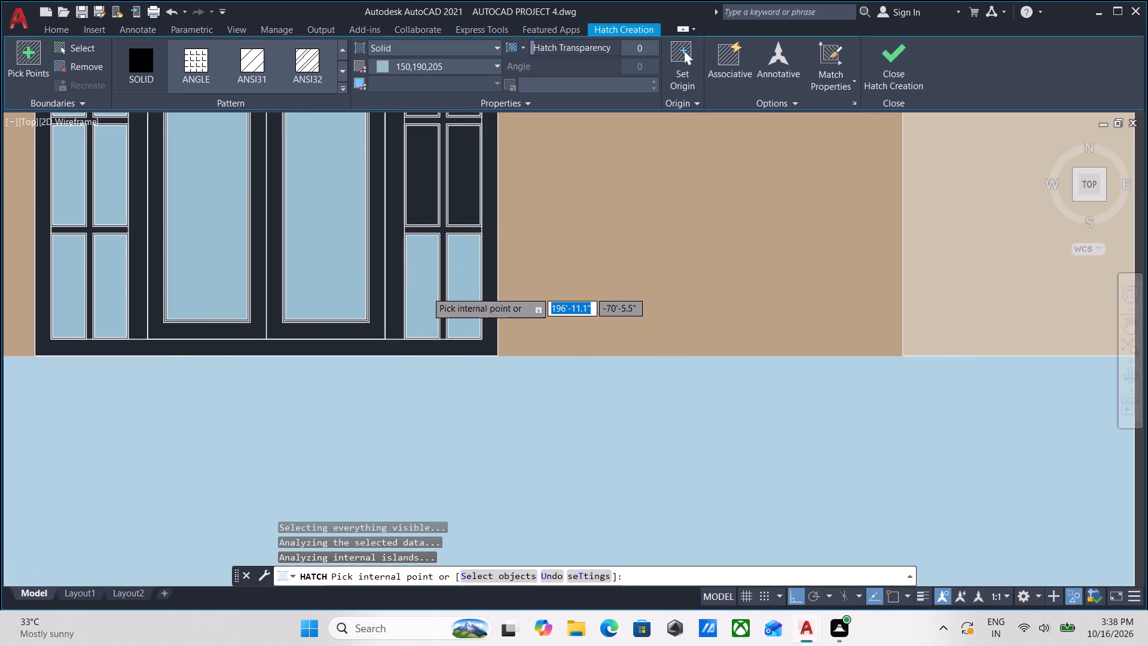
{"action": "middle_click_drag", "start_coordinate": [426, 292], "coordinate": [422, 354]}
{"action": "left_click", "coordinate": [422, 283]}
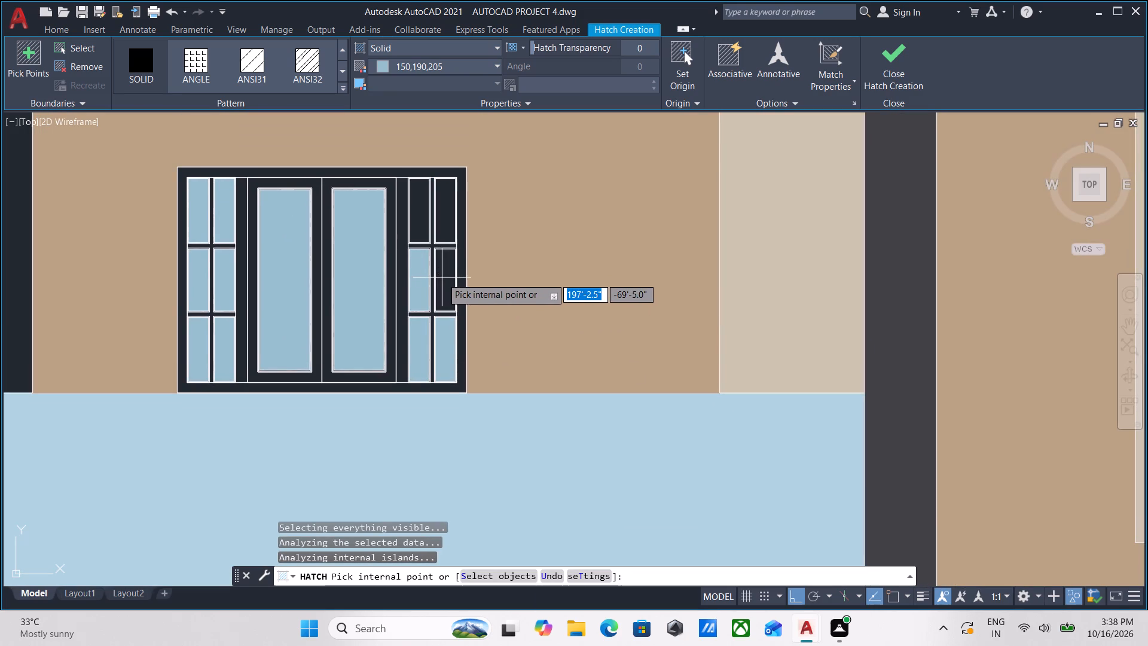
{"action": "left_click", "coordinate": [446, 276]}
{"action": "middle_click_drag", "start_coordinate": [444, 276], "coordinate": [441, 339]}
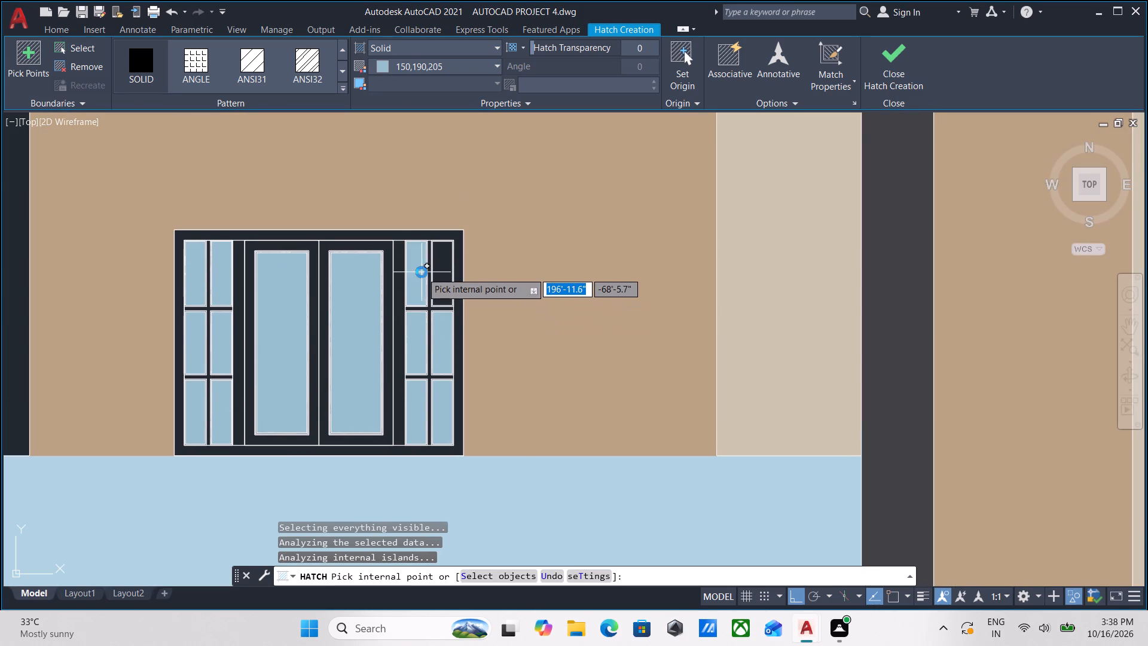
{"action": "left_click", "coordinate": [422, 272]}
{"action": "left_click", "coordinate": [446, 272]}
{"action": "scroll", "coordinate": [446, 272], "scroll_direction": "down", "scroll_amount": 1}
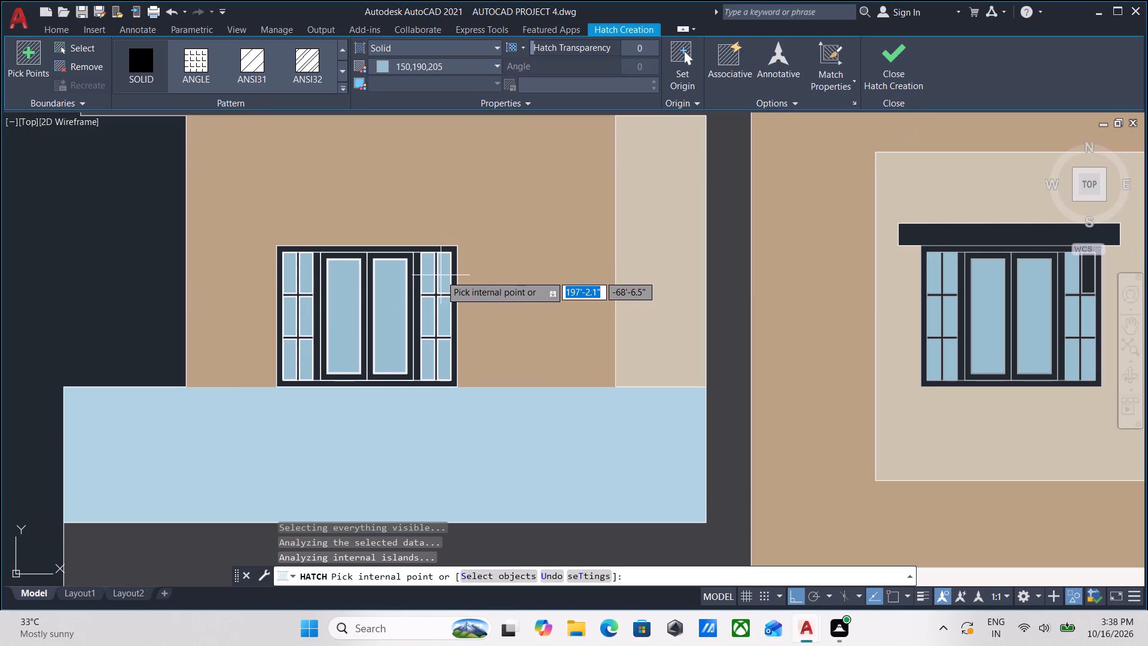
Add the two central panes of the ground-floor window left of the entrance door to the light blue hatch.
{"action": "scroll", "coordinate": [448, 271], "scroll_direction": "down", "scroll_amount": 1}
{"action": "middle_click_drag", "start_coordinate": [448, 271], "coordinate": [454, 178]}
{"action": "middle_click_drag", "start_coordinate": [564, 461], "coordinate": [570, 418]}
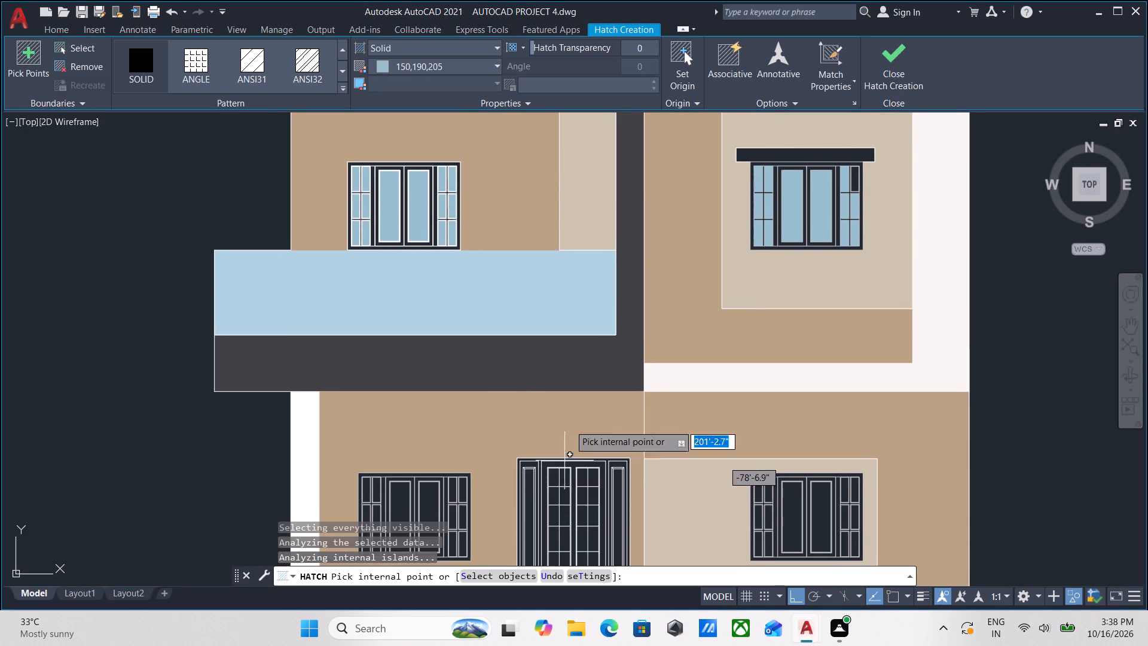
{"action": "middle_click_drag", "start_coordinate": [570, 418], "coordinate": [576, 342]}
{"action": "scroll", "coordinate": [442, 416], "scroll_direction": "up", "scroll_amount": 3}
{"action": "left_click", "coordinate": [439, 391]}
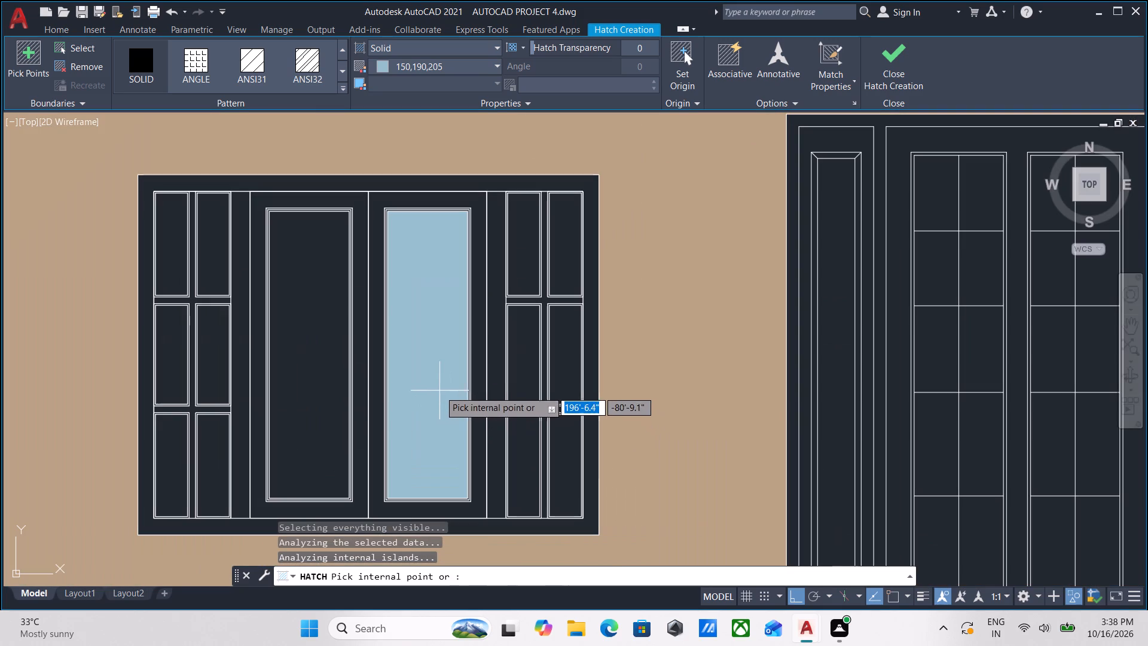
{"action": "left_click", "coordinate": [316, 381]}
Add the six left side panes of the ground-floor window left of the door to the hatch.
{"action": "scroll", "coordinate": [319, 380], "scroll_direction": "down", "scroll_amount": 1}
{"action": "middle_click_drag", "start_coordinate": [322, 376], "coordinate": [426, 331]}
{"action": "scroll", "coordinate": [363, 392], "scroll_direction": "up", "scroll_amount": 1}
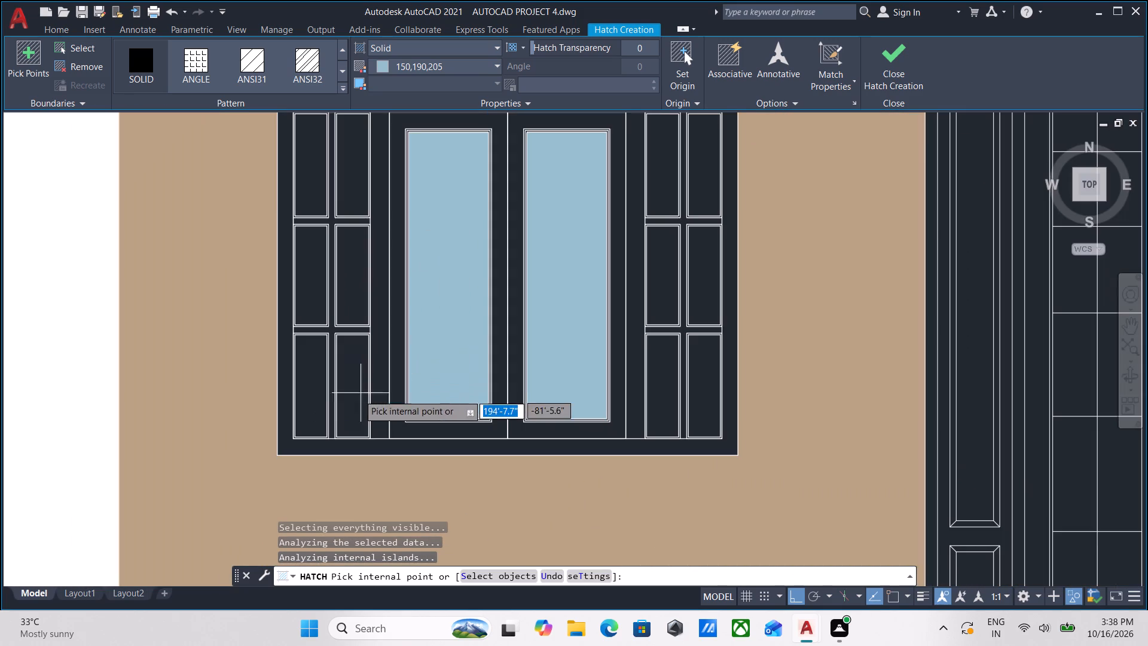
{"action": "left_click", "coordinate": [348, 379]}
{"action": "left_click", "coordinate": [313, 381]}
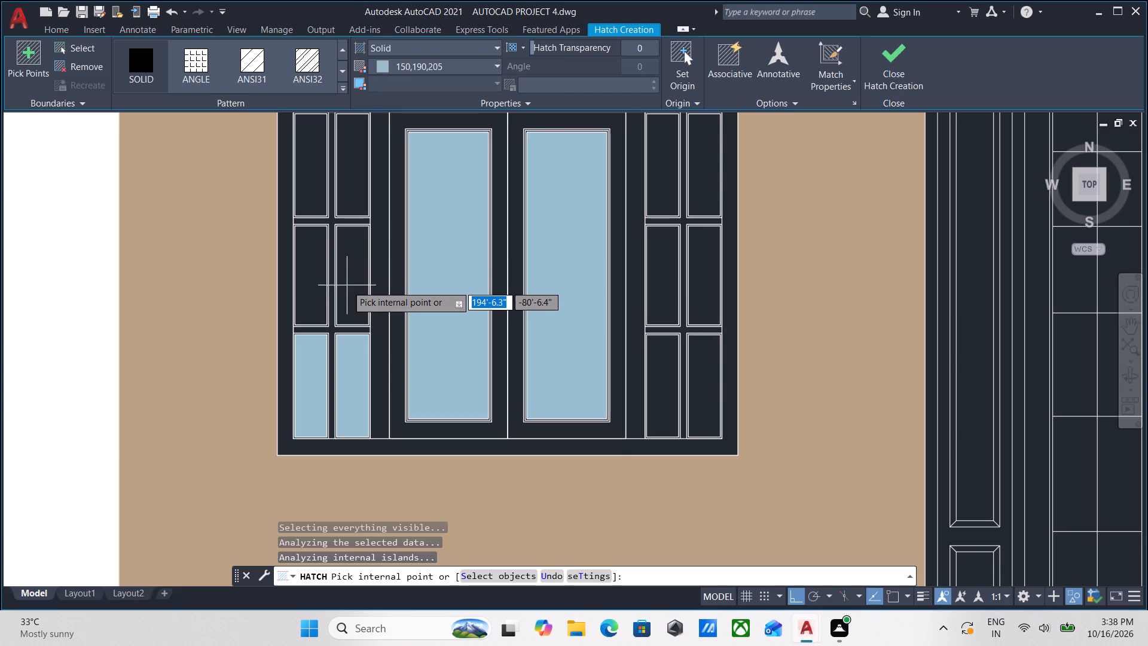
{"action": "left_click", "coordinate": [347, 285]}
{"action": "left_click", "coordinate": [306, 289]}
{"action": "middle_click_drag", "start_coordinate": [309, 290], "coordinate": [309, 427]}
{"action": "left_click", "coordinate": [310, 327]}
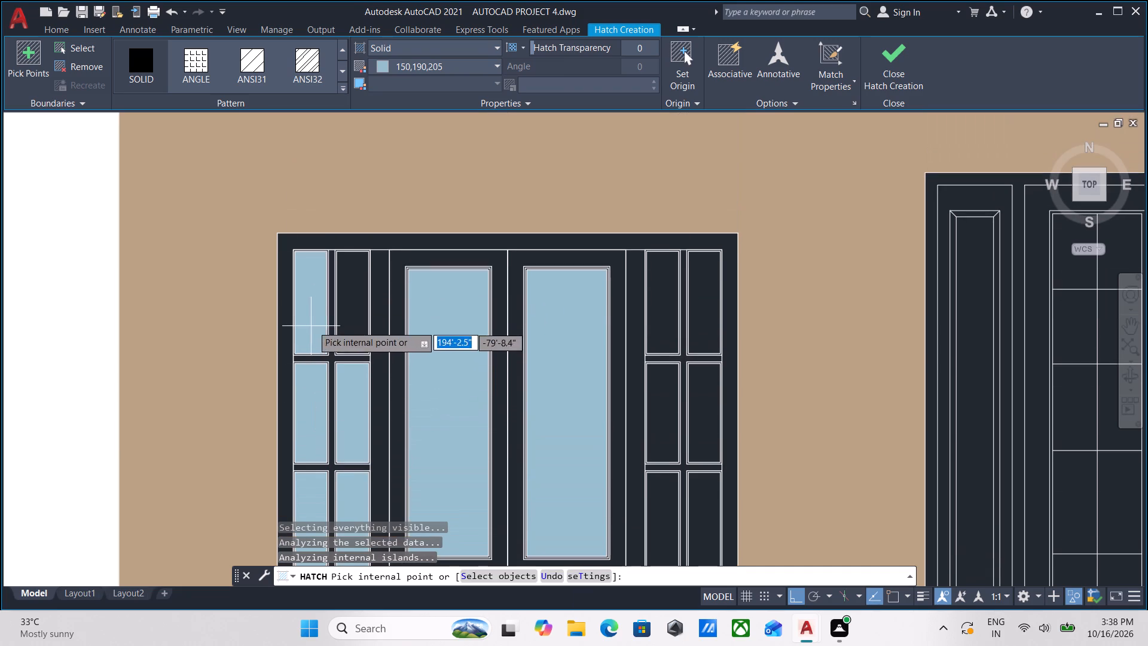
{"action": "left_click", "coordinate": [344, 303]}
Add the six right side panes of the ground-floor window left of the door to the hatch.
{"action": "scroll", "coordinate": [343, 303], "scroll_direction": "down", "scroll_amount": 1}
{"action": "middle_click_drag", "start_coordinate": [343, 303], "coordinate": [380, 177]}
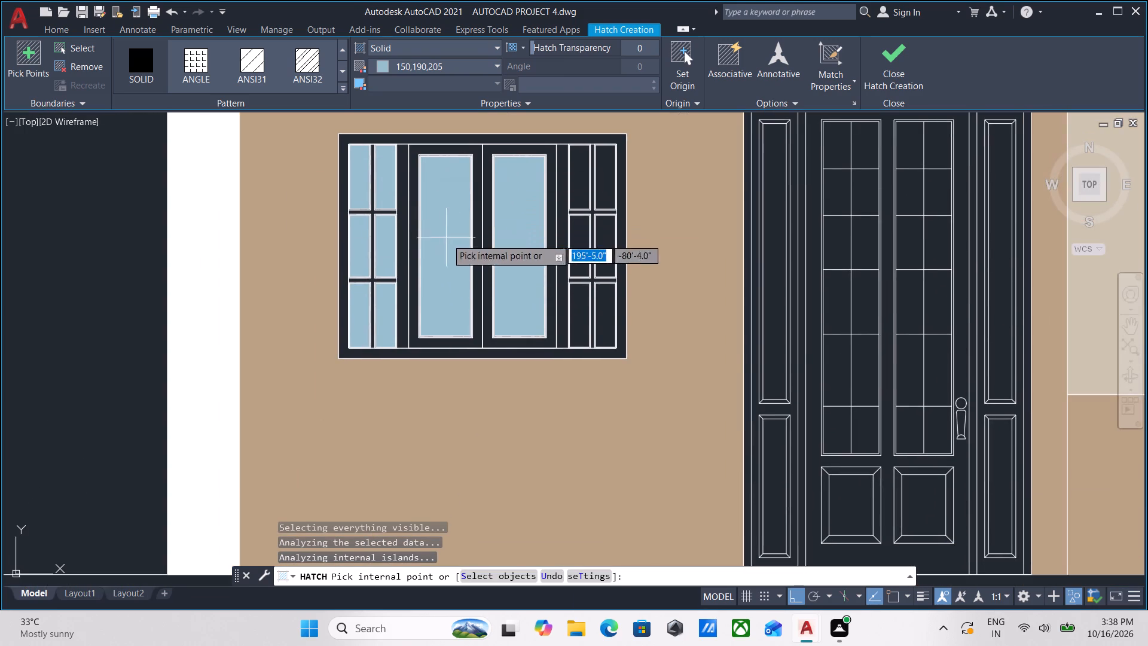
{"action": "scroll", "coordinate": [583, 321], "scroll_direction": "down", "scroll_amount": 1}
{"action": "left_click", "coordinate": [584, 316]}
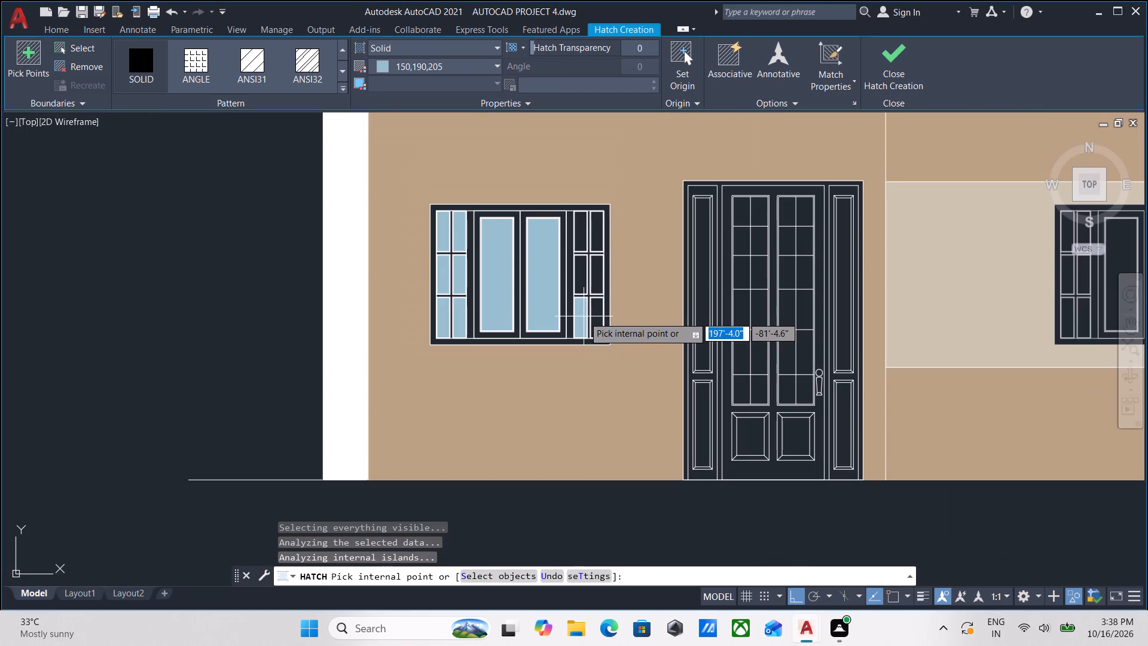
{"action": "scroll", "coordinate": [593, 317], "scroll_direction": "up", "scroll_amount": 2}
{"action": "left_click", "coordinate": [597, 313]}
{"action": "middle_click_drag", "start_coordinate": [596, 298], "coordinate": [600, 386]}
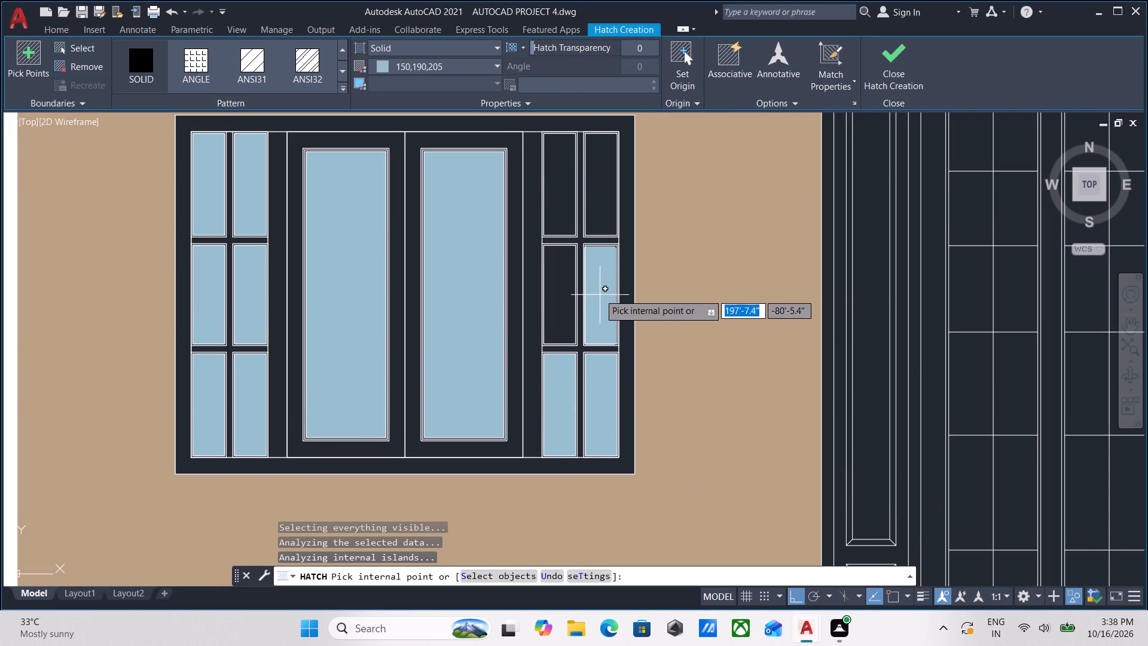
{"action": "left_click", "coordinate": [597, 290]}
{"action": "left_click", "coordinate": [555, 297]}
{"action": "middle_click_drag", "start_coordinate": [555, 324], "coordinate": [546, 409]}
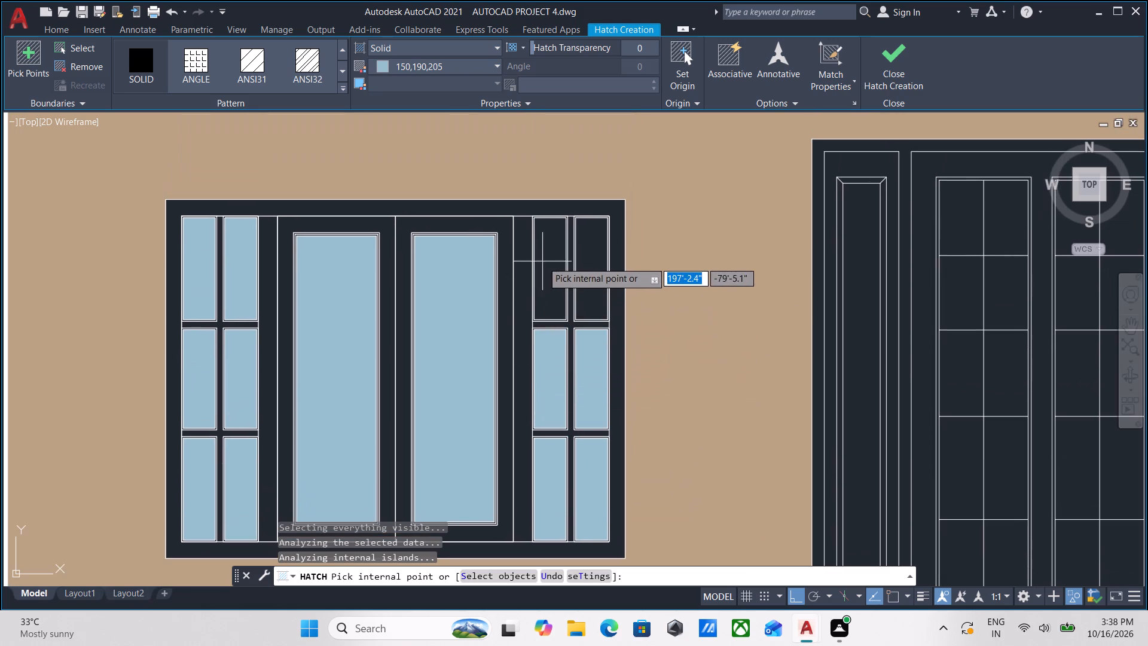
{"action": "left_click", "coordinate": [542, 261]}
{"action": "left_click", "coordinate": [592, 264]}
Add the two central panes of the ground-floor window on the beige panel right of the door to the hatch.
{"action": "scroll", "coordinate": [592, 264], "scroll_direction": "down", "scroll_amount": 2}
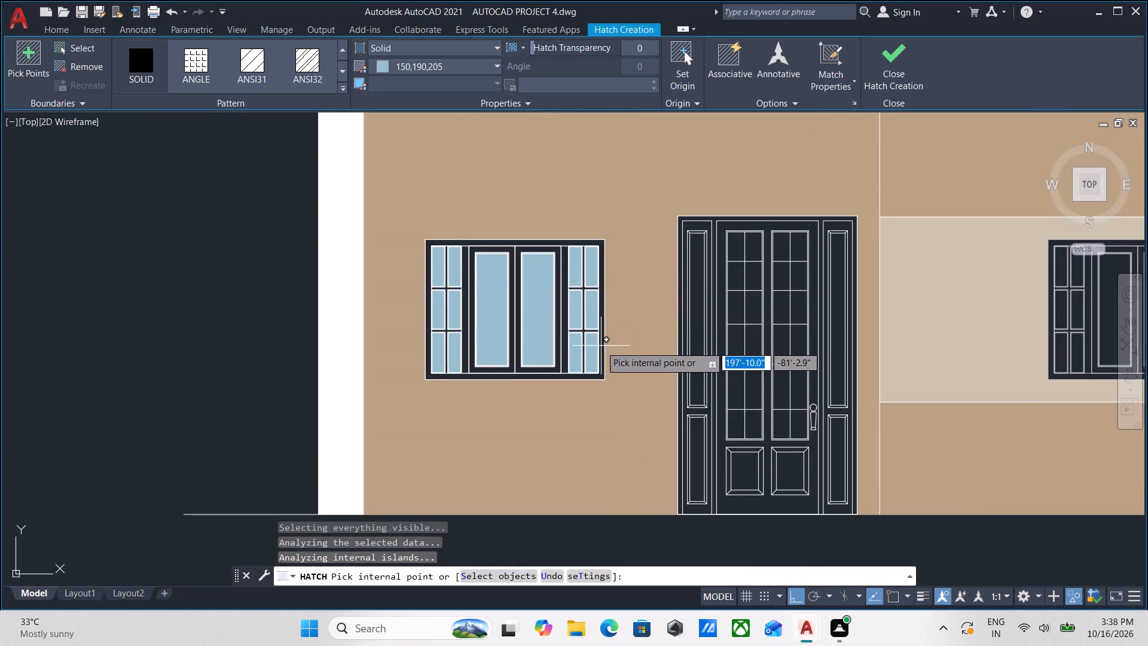
{"action": "middle_click_drag", "start_coordinate": [600, 342], "coordinate": [489, 255]}
{"action": "scroll", "coordinate": [538, 305], "scroll_direction": "down", "scroll_amount": 2}
{"action": "scroll", "coordinate": [775, 273], "scroll_direction": "up", "scroll_amount": 2}
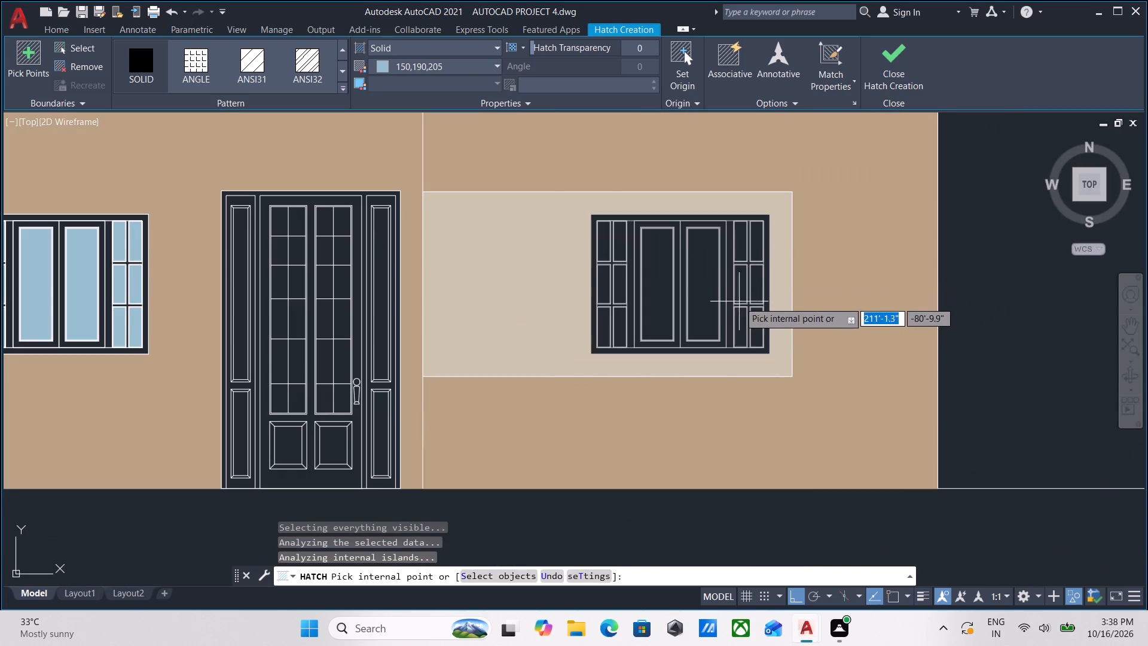
{"action": "left_click", "coordinate": [702, 288]}
{"action": "left_click", "coordinate": [665, 290]}
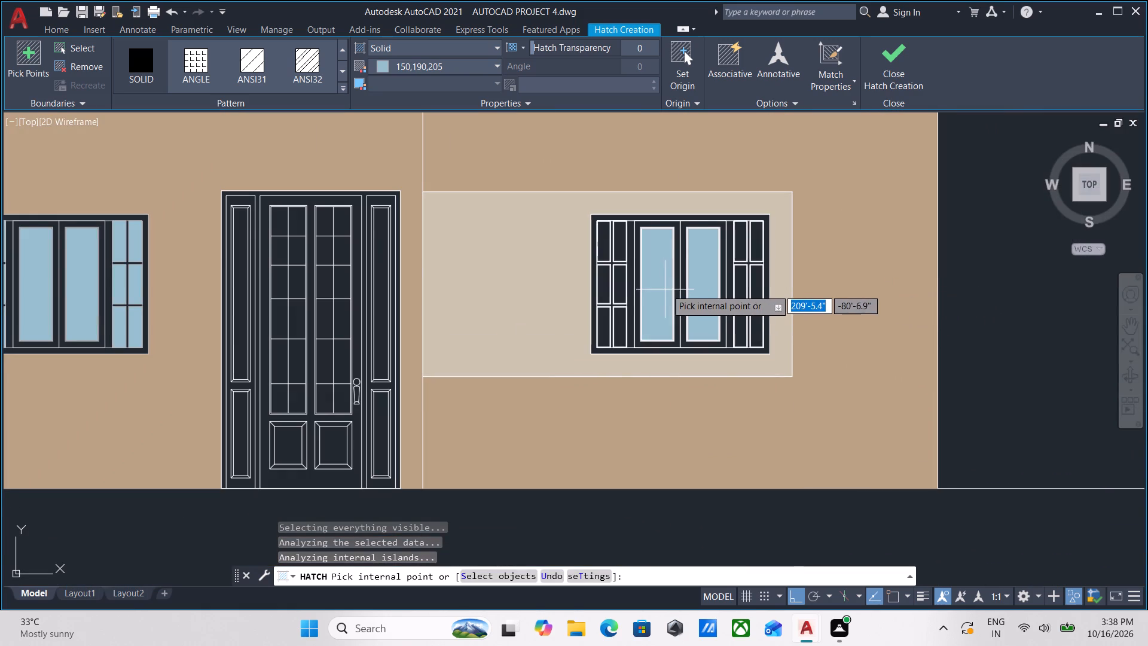
Add the six right side panes of the beige-panel ground-floor window to the light blue hatch.
{"action": "scroll", "coordinate": [667, 288], "scroll_direction": "down", "scroll_amount": 1}
{"action": "middle_click_drag", "start_coordinate": [667, 288], "coordinate": [657, 365]}
{"action": "scroll", "coordinate": [659, 380], "scroll_direction": "down", "scroll_amount": 1}
{"action": "middle_click_drag", "start_coordinate": [659, 383], "coordinate": [643, 420]}
{"action": "scroll", "coordinate": [688, 409], "scroll_direction": "up", "scroll_amount": 1}
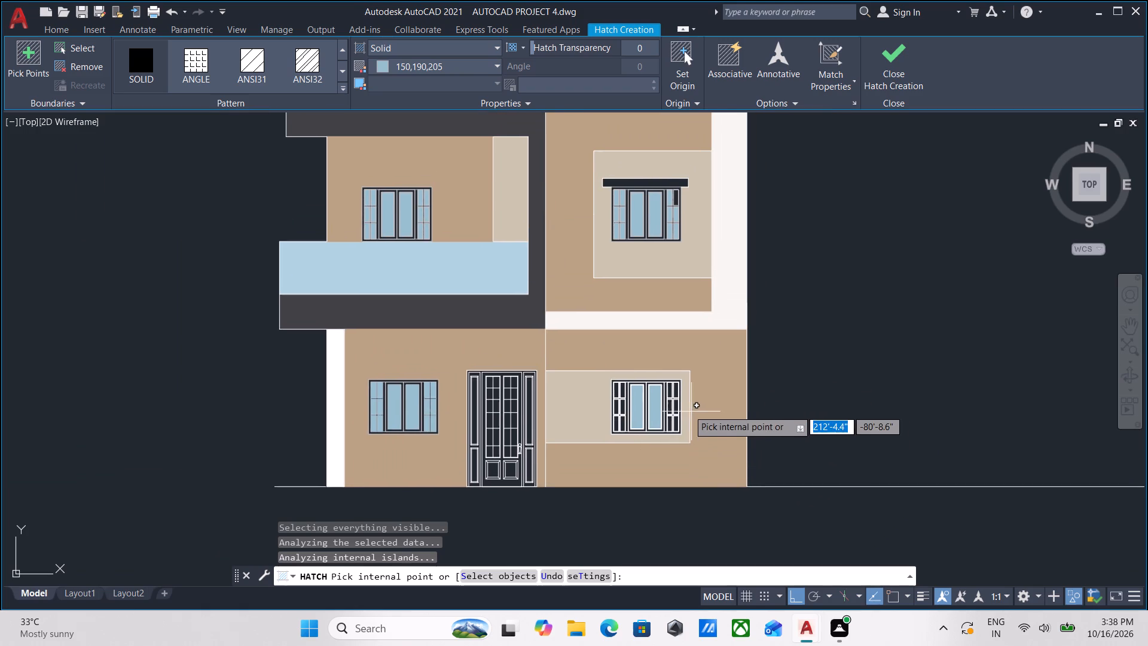
{"action": "scroll", "coordinate": [688, 410], "scroll_direction": "up", "scroll_amount": 7}
{"action": "left_click", "coordinate": [723, 416]}
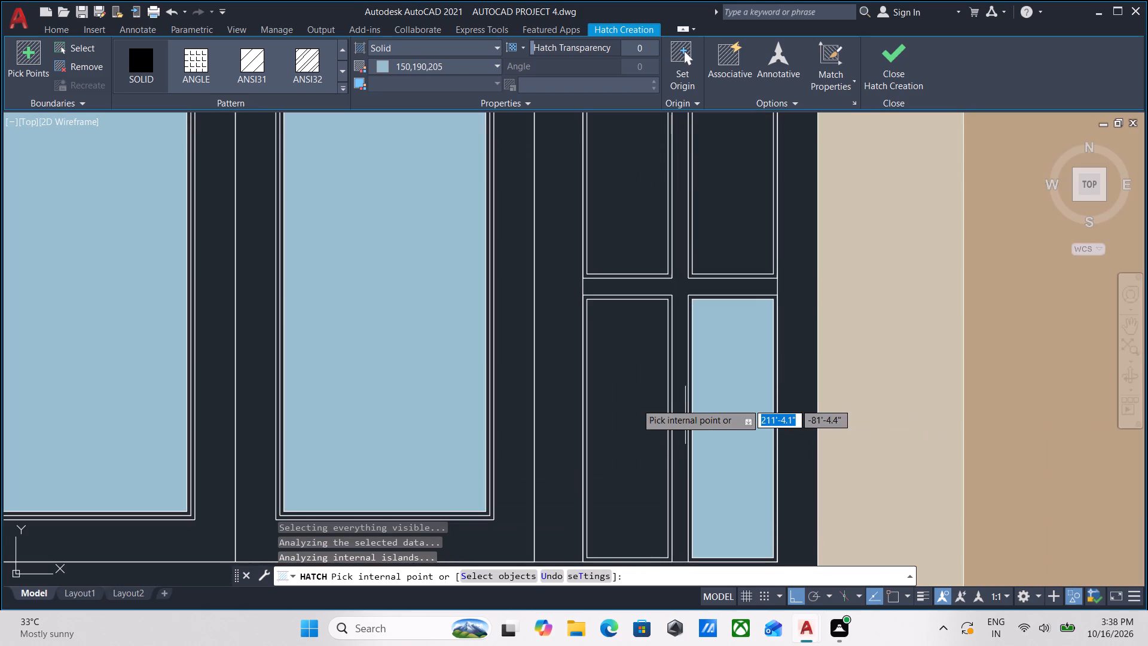
{"action": "left_click", "coordinate": [638, 398]}
{"action": "scroll", "coordinate": [637, 389], "scroll_direction": "down", "scroll_amount": 1}
{"action": "middle_click_drag", "start_coordinate": [637, 389], "coordinate": [624, 449]}
{"action": "left_click", "coordinate": [622, 322]}
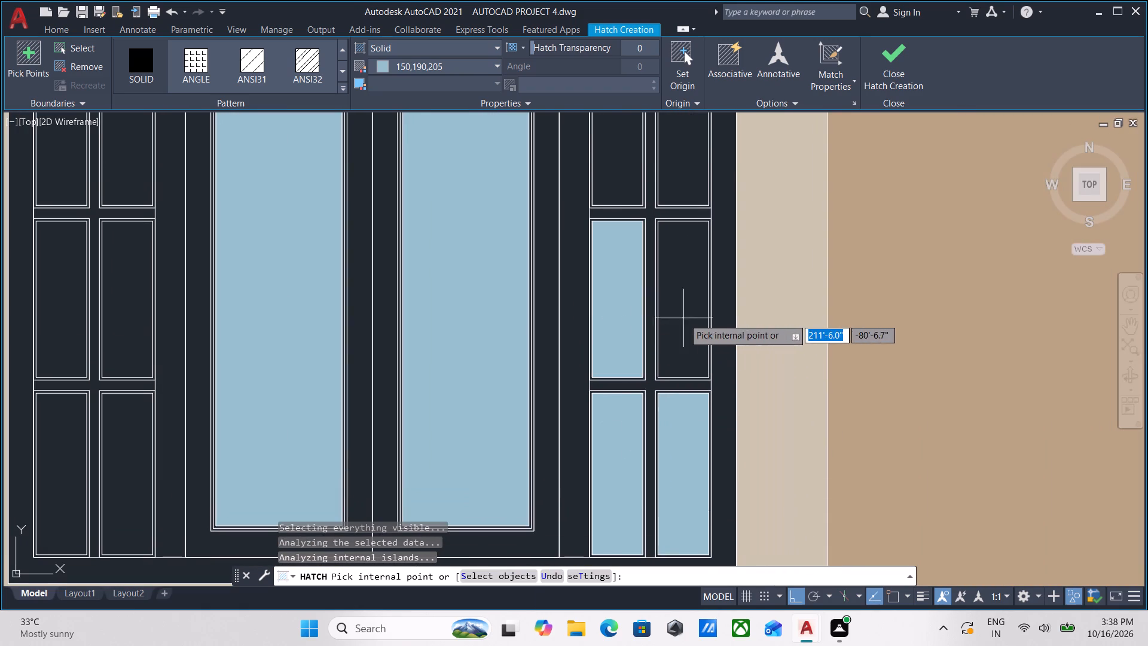
{"action": "left_click", "coordinate": [683, 318]}
{"action": "middle_click_drag", "start_coordinate": [683, 318], "coordinate": [651, 464]}
{"action": "left_click", "coordinate": [595, 306]}
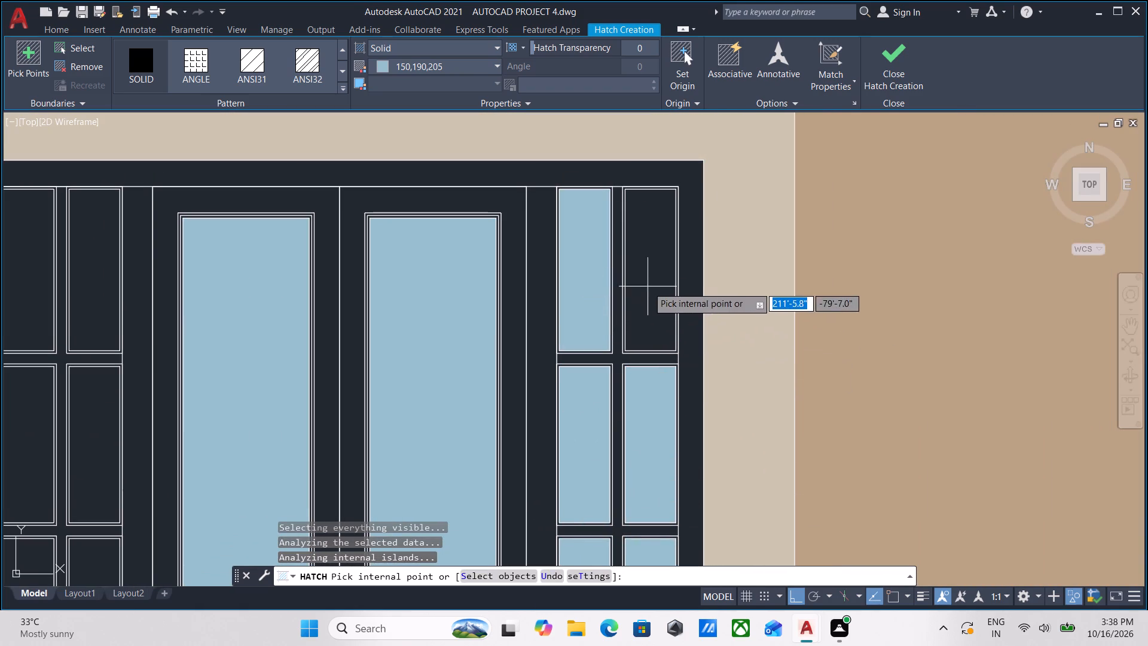
{"action": "left_click", "coordinate": [651, 285]}
Fill the six left side panes of the beige-panel ground-floor window light blue and end the hatch command.
{"action": "scroll", "coordinate": [651, 285], "scroll_direction": "down", "scroll_amount": 3}
{"action": "middle_click_drag", "start_coordinate": [482, 343], "coordinate": [592, 333]}
{"action": "scroll", "coordinate": [602, 392], "scroll_direction": "up", "scroll_amount": 3}
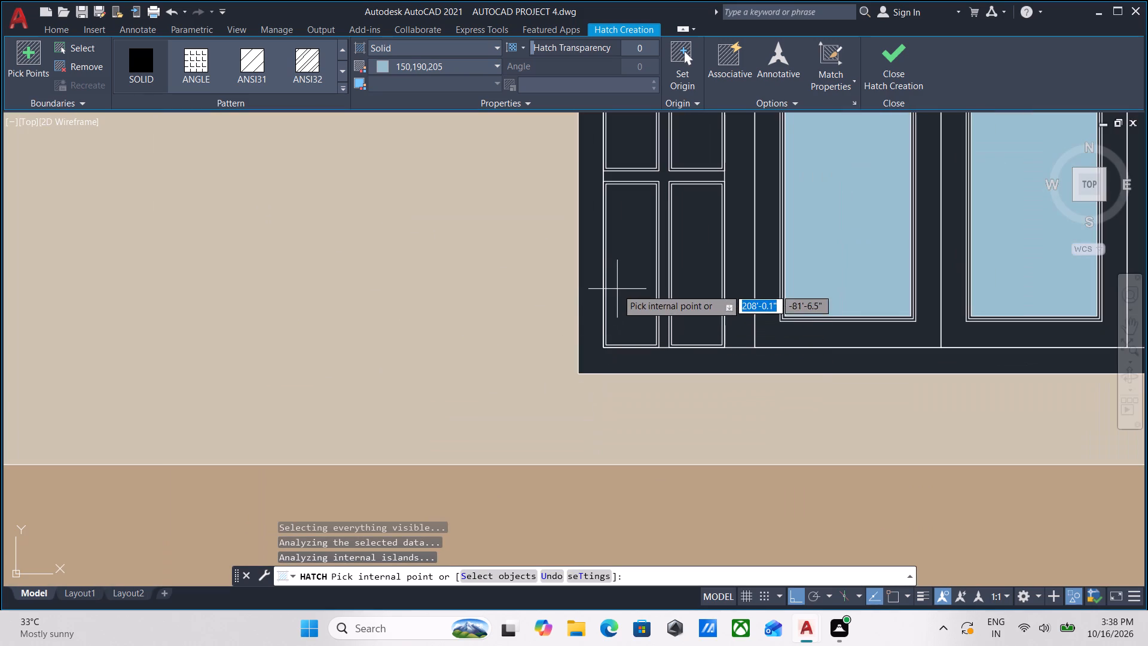
{"action": "left_click", "coordinate": [635, 298]}
{"action": "left_click", "coordinate": [704, 297]}
{"action": "scroll", "coordinate": [704, 297], "scroll_direction": "down", "scroll_amount": 2}
{"action": "middle_click_drag", "start_coordinate": [704, 297], "coordinate": [637, 412]}
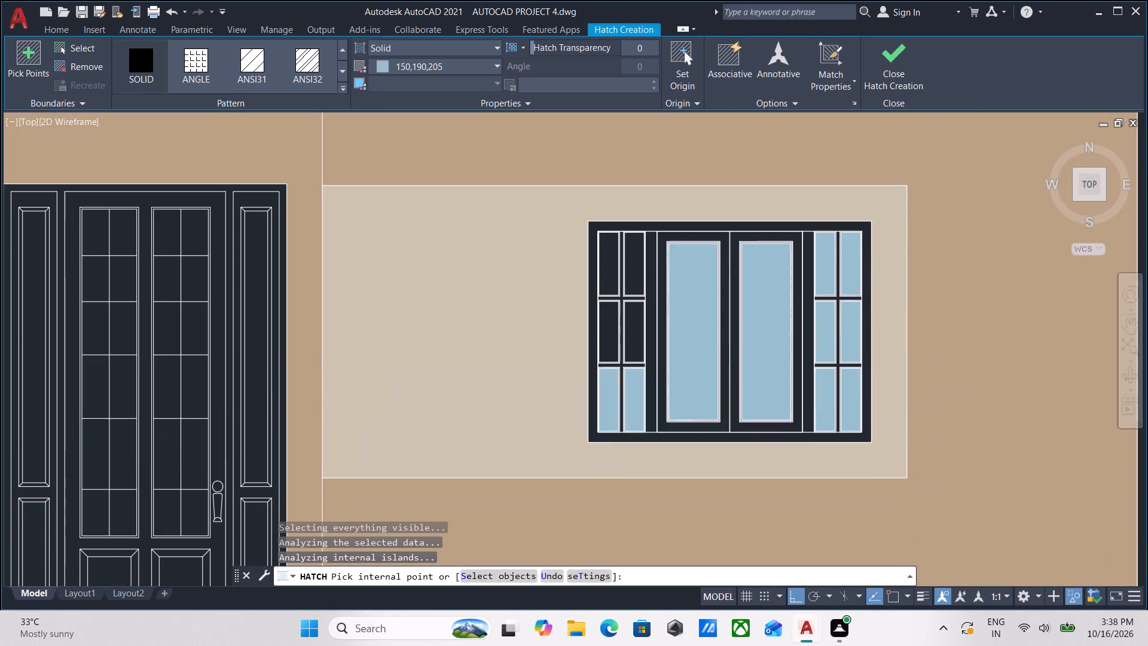
{"action": "left_click", "coordinate": [610, 327]}
{"action": "left_click", "coordinate": [637, 328]}
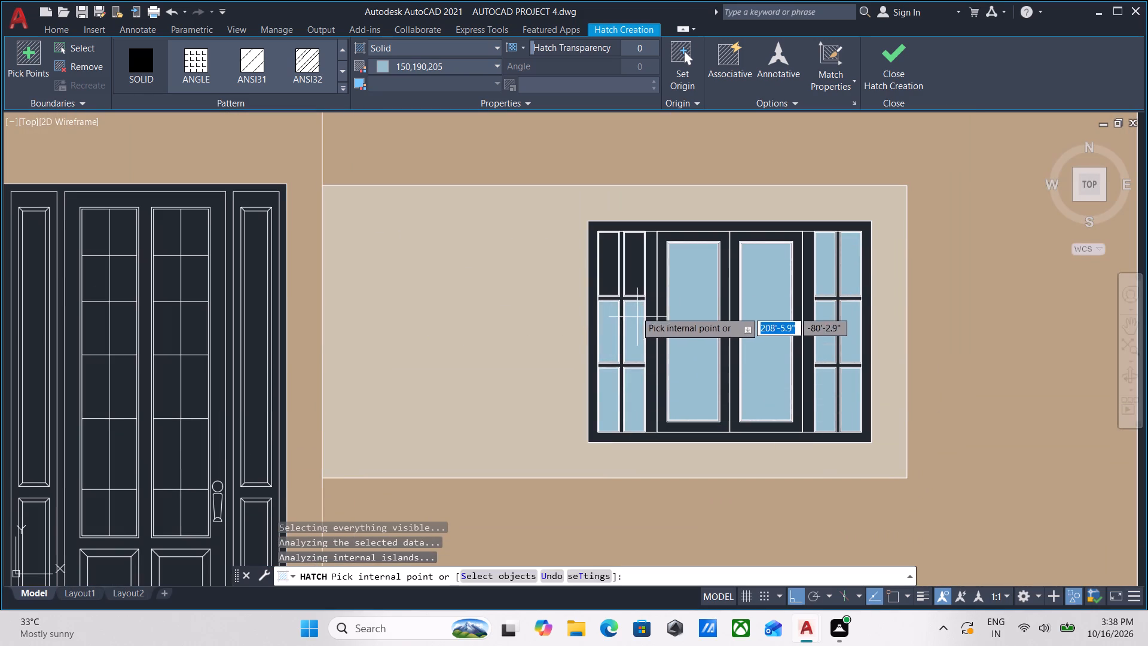
{"action": "left_click", "coordinate": [610, 270]}
{"action": "left_click", "coordinate": [629, 271]}
{"action": "scroll", "coordinate": [629, 271], "scroll_direction": "up", "scroll_amount": 3}
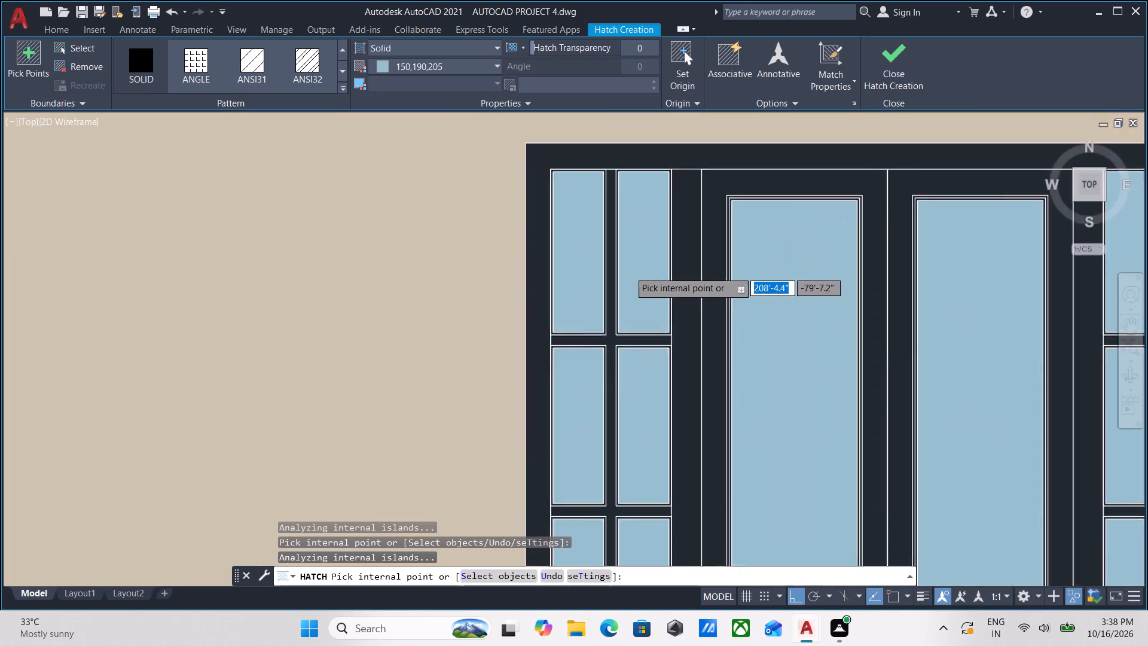
{"action": "scroll", "coordinate": [643, 272], "scroll_direction": "down", "scroll_amount": 5}
{"action": "middle_click_drag", "start_coordinate": [658, 316], "coordinate": [634, 417]}
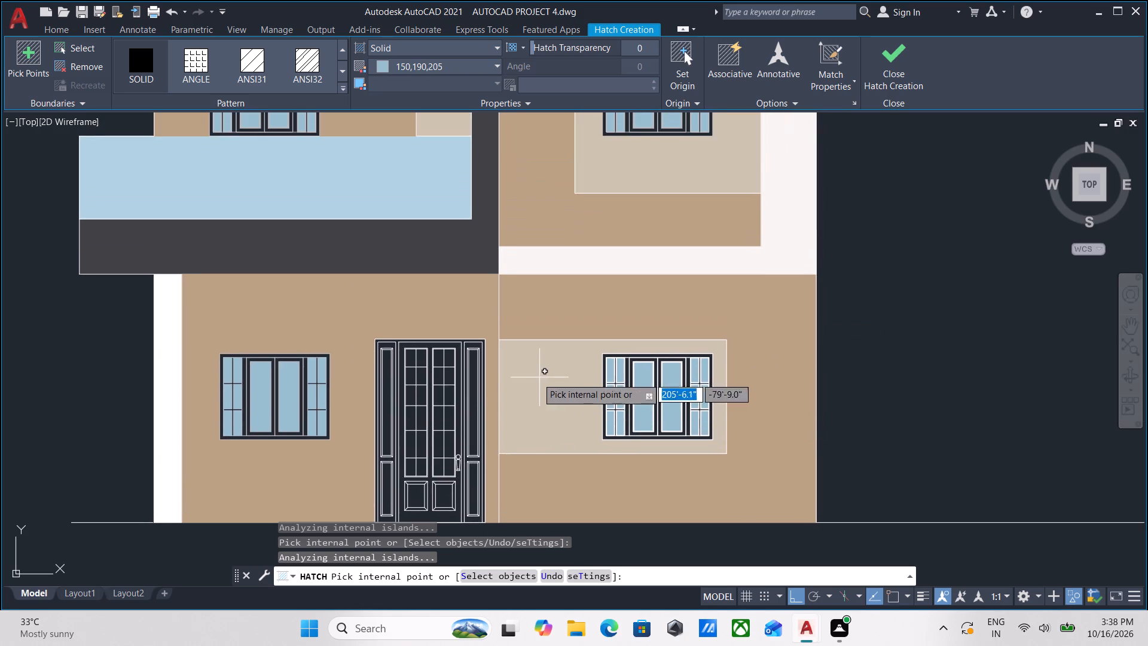
{"action": "scroll", "coordinate": [492, 382], "scroll_direction": "down", "scroll_amount": 1}
{"action": "middle_click_drag", "start_coordinate": [492, 394], "coordinate": [466, 496]}
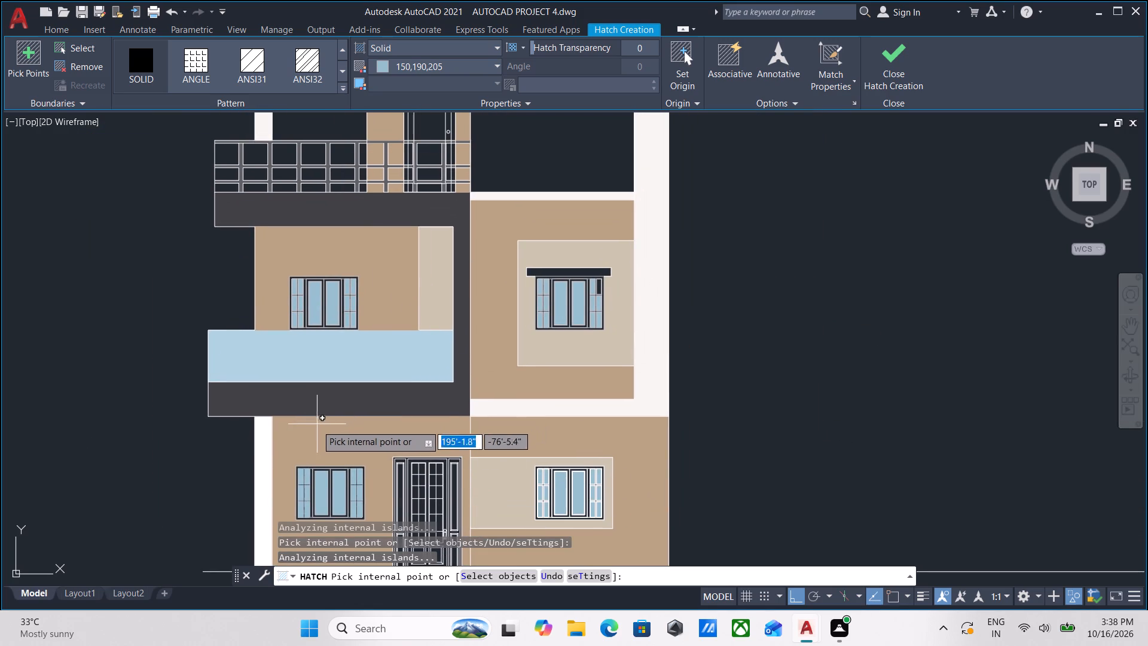
{"action": "key", "text": "Escape"}
Fill the missed top-right side pane of the upper-floor canopy window with the light blue 150,190,205 solid hatch.
{"action": "scroll", "coordinate": [366, 483], "scroll_direction": "up", "scroll_amount": 2}
{"action": "middle_click_drag", "start_coordinate": [512, 498], "coordinate": [488, 317]}
{"action": "middle_click_drag", "start_coordinate": [459, 371], "coordinate": [442, 323]}
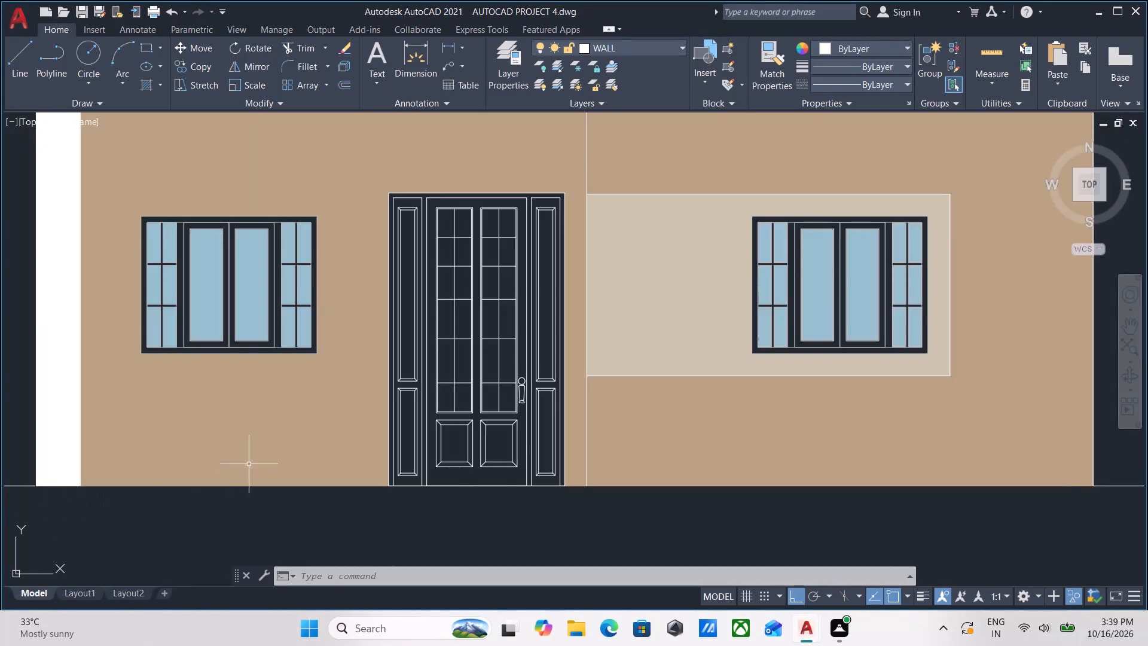
{"action": "scroll", "coordinate": [263, 454], "scroll_direction": "down", "scroll_amount": 2}
{"action": "middle_click_drag", "start_coordinate": [355, 422], "coordinate": [355, 456]}
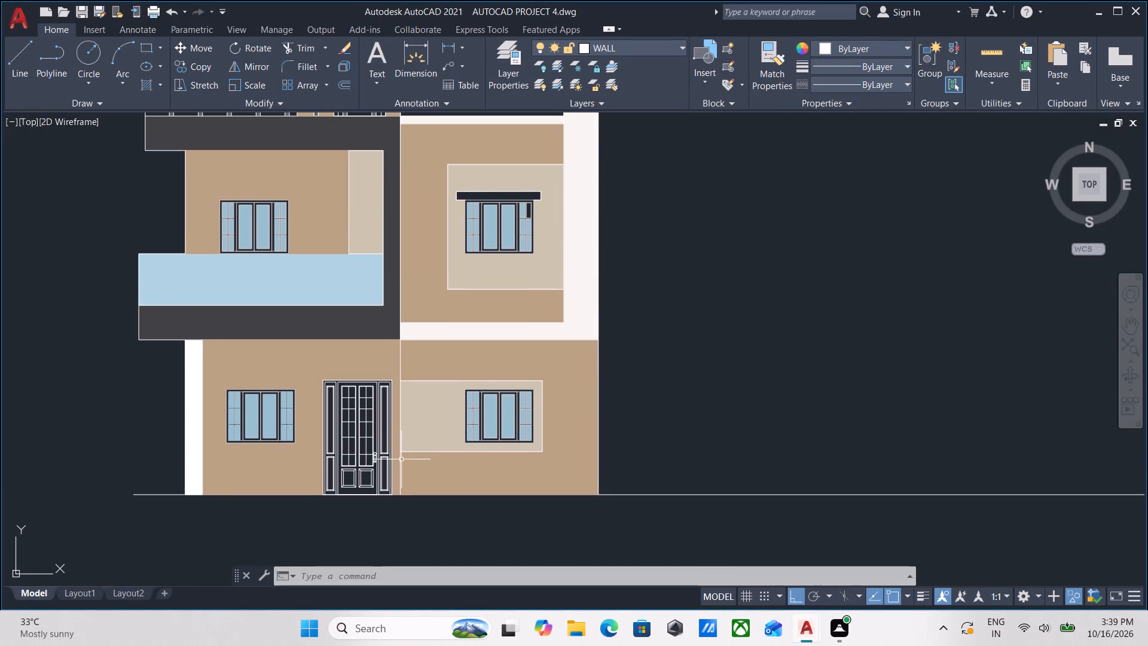
{"action": "scroll", "coordinate": [512, 217], "scroll_direction": "up", "scroll_amount": 4}
{"action": "middle_click_drag", "start_coordinate": [567, 222], "coordinate": [496, 385]}
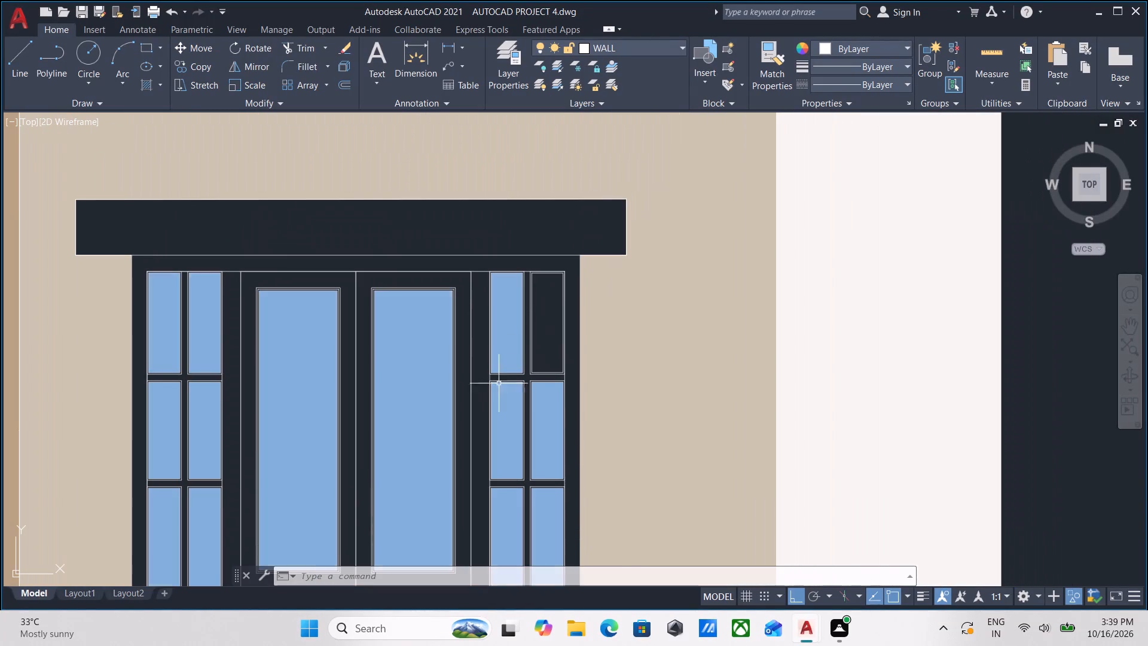
{"action": "key", "text": "h"}
{"action": "key", "text": "Return"}
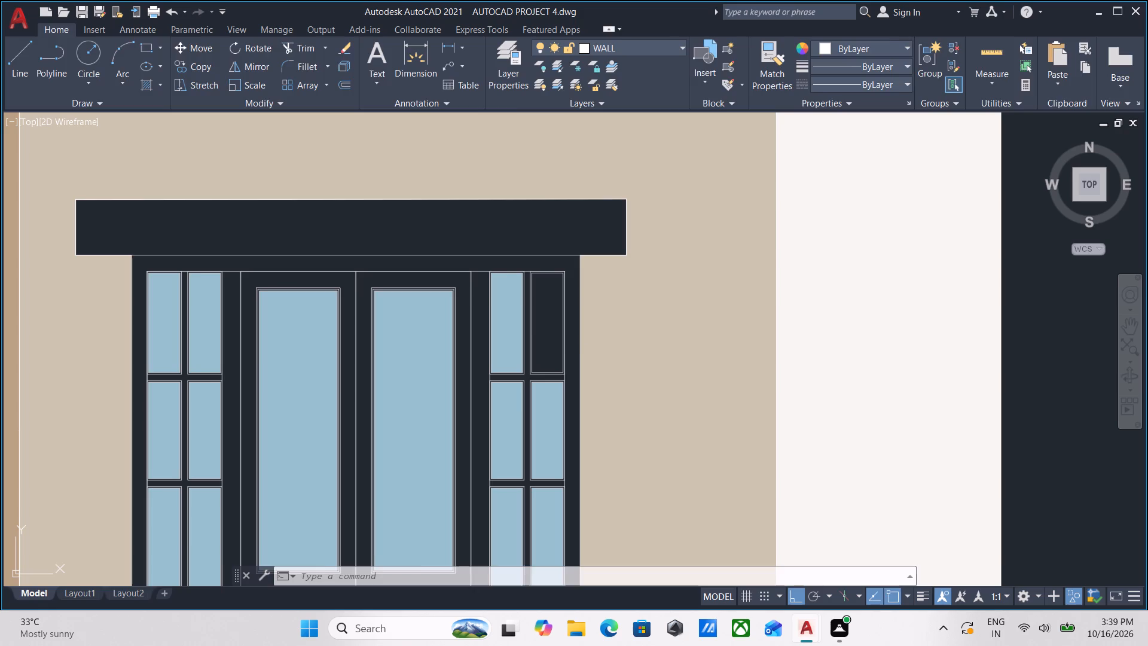
{"action": "scroll", "coordinate": [561, 315], "scroll_direction": "down", "scroll_amount": 1}
{"action": "left_click", "coordinate": [560, 317]}
{"action": "scroll", "coordinate": [600, 270], "scroll_direction": "down", "scroll_amount": 2}
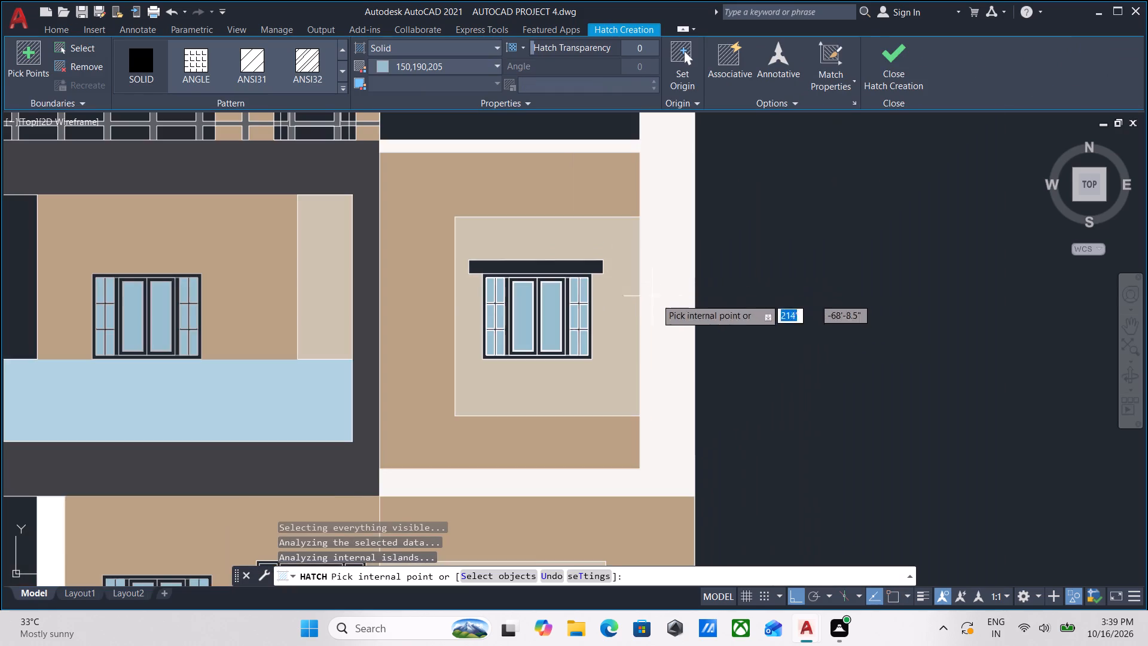
{"action": "scroll", "coordinate": [792, 355], "scroll_direction": "down", "scroll_amount": 1}
{"action": "middle_click_drag", "start_coordinate": [787, 349], "coordinate": [755, 220]}
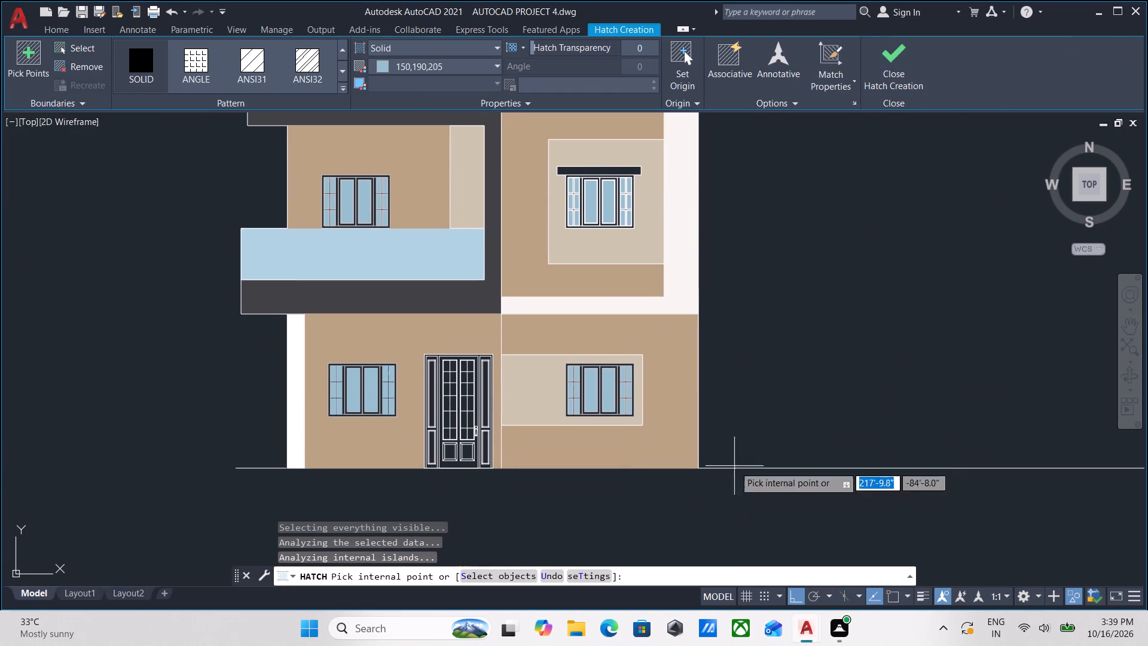
{"action": "scroll", "coordinate": [496, 489], "scroll_direction": "down", "scroll_amount": 1}
{"action": "middle_click_drag", "start_coordinate": [499, 505], "coordinate": [517, 446]}
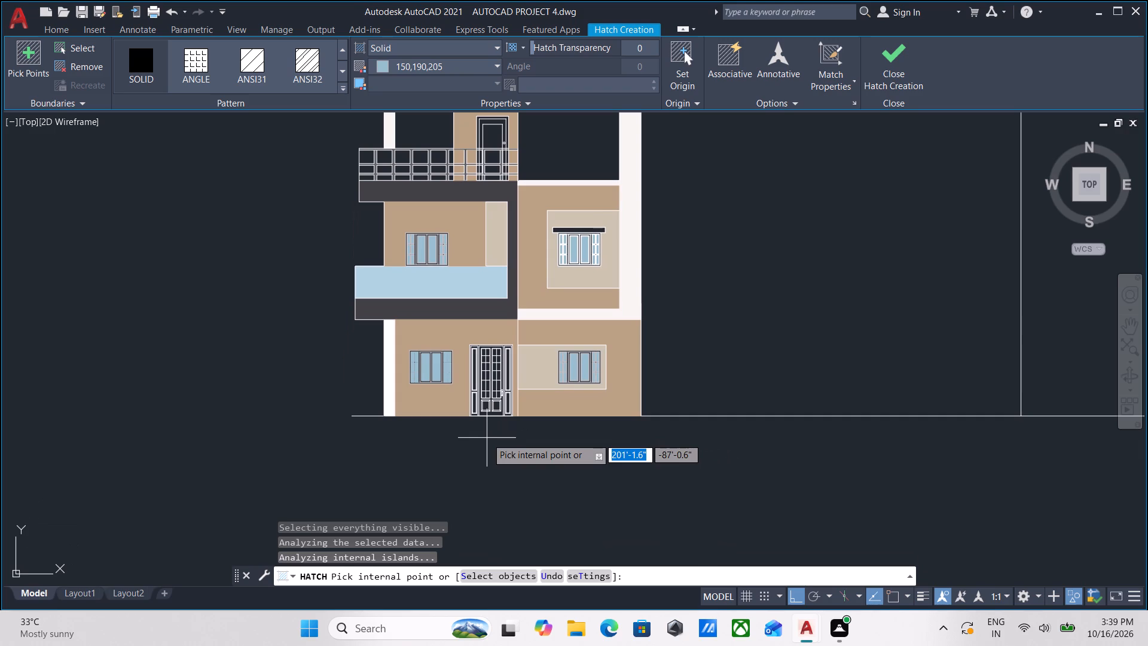
{"action": "middle_click_drag", "start_coordinate": [578, 214], "coordinate": [572, 311]}
{"action": "key", "text": "Escape"}
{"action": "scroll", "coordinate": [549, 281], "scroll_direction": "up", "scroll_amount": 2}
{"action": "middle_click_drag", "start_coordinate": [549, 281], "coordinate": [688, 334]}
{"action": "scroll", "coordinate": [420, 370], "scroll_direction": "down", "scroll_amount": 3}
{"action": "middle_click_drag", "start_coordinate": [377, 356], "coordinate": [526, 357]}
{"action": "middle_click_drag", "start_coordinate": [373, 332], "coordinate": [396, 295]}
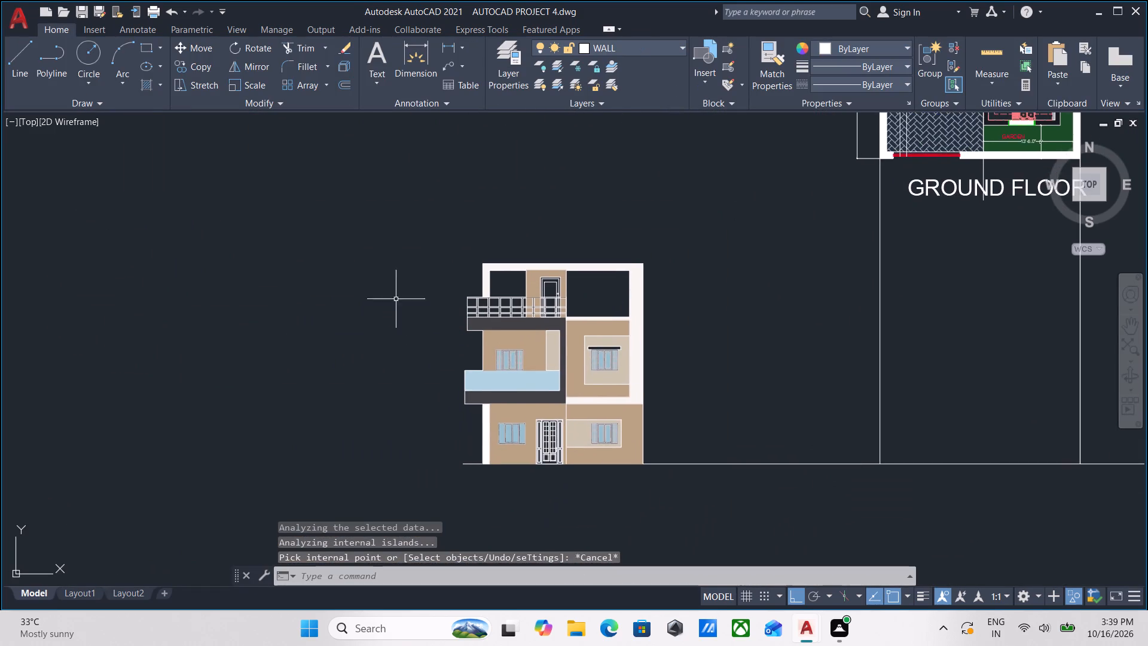
Start a new solid hatch and set its colour to the reddish brown RGB 160,82,55.
{"action": "scroll", "coordinate": [393, 310], "scroll_direction": "up", "scroll_amount": 1}
{"action": "middle_click_drag", "start_coordinate": [395, 327], "coordinate": [384, 294]}
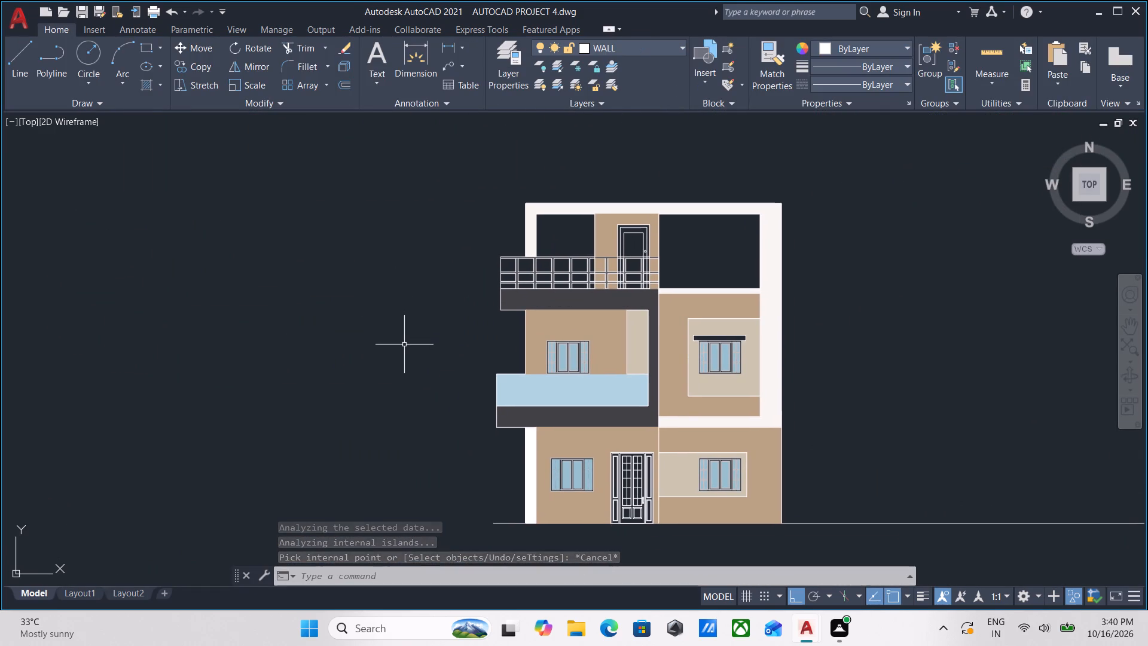
{"action": "key", "text": "h"}
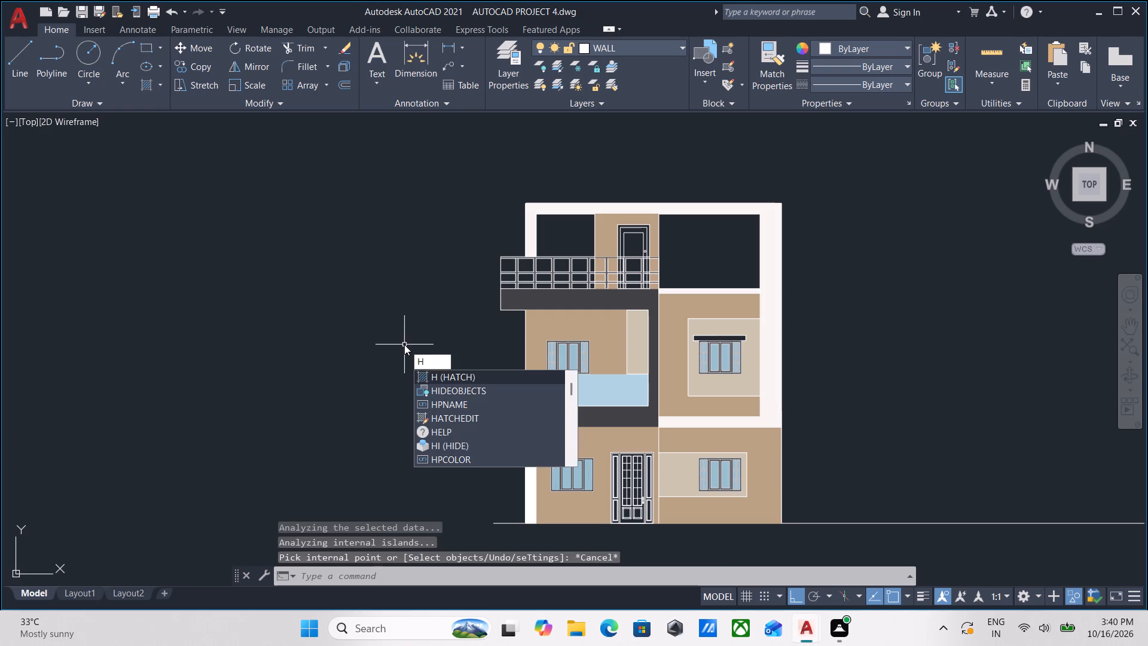
{"action": "key", "text": "Return"}
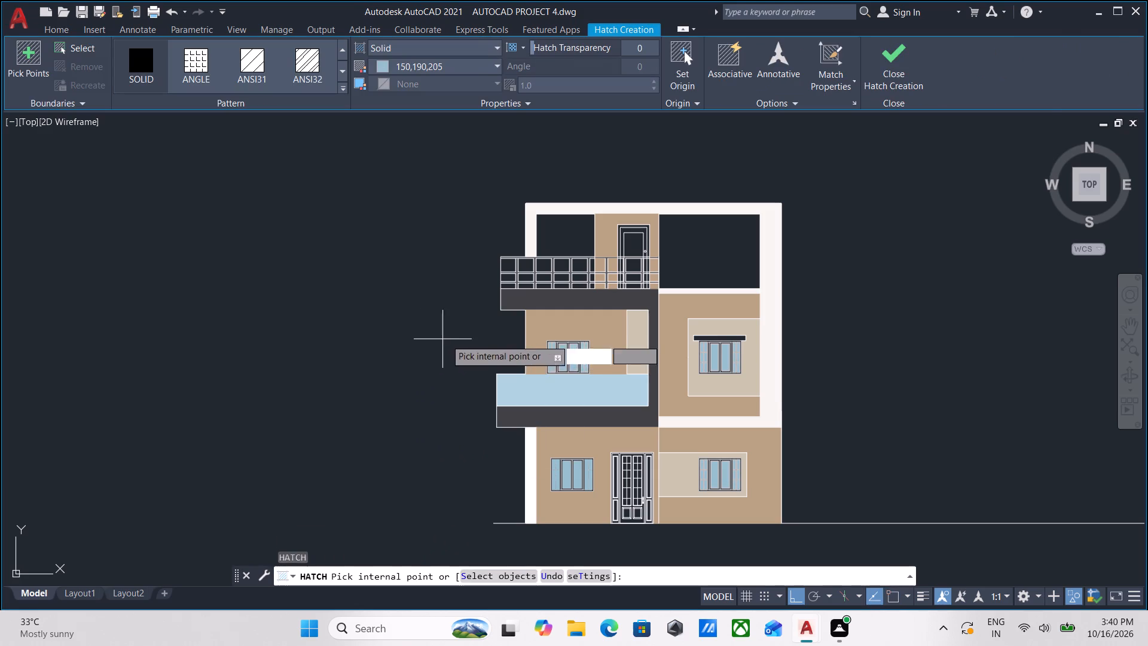
{"action": "scroll", "coordinate": [456, 342], "scroll_direction": "down", "scroll_amount": 1}
{"action": "middle_click_drag", "start_coordinate": [447, 338], "coordinate": [383, 378]}
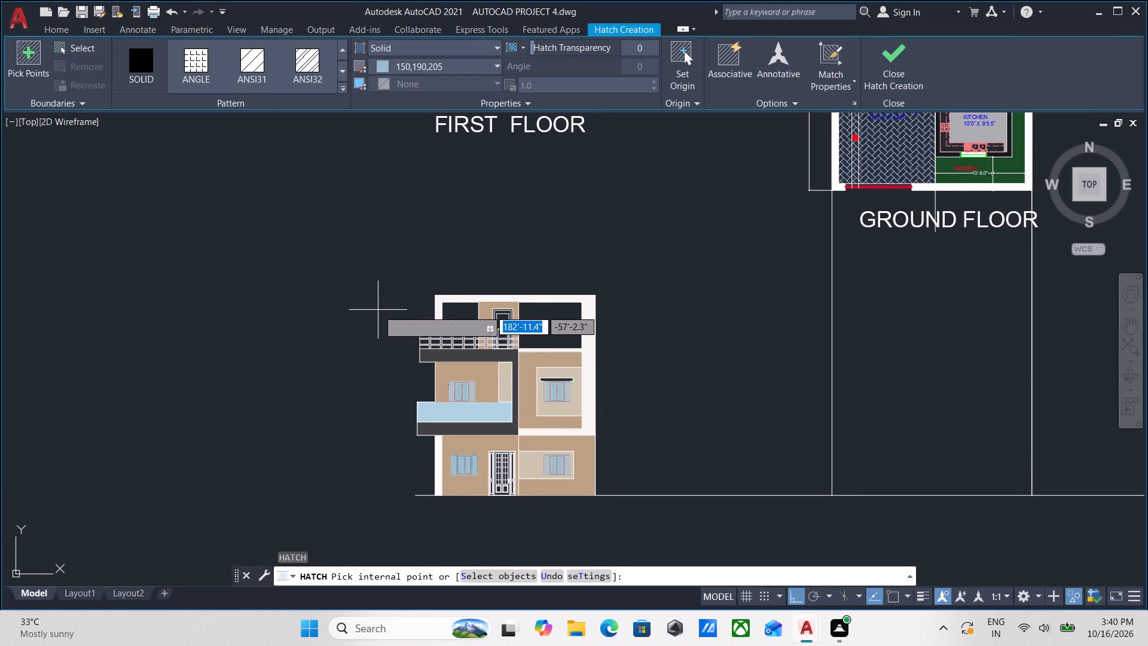
{"action": "scroll", "coordinate": [377, 310], "scroll_direction": "up", "scroll_amount": 1}
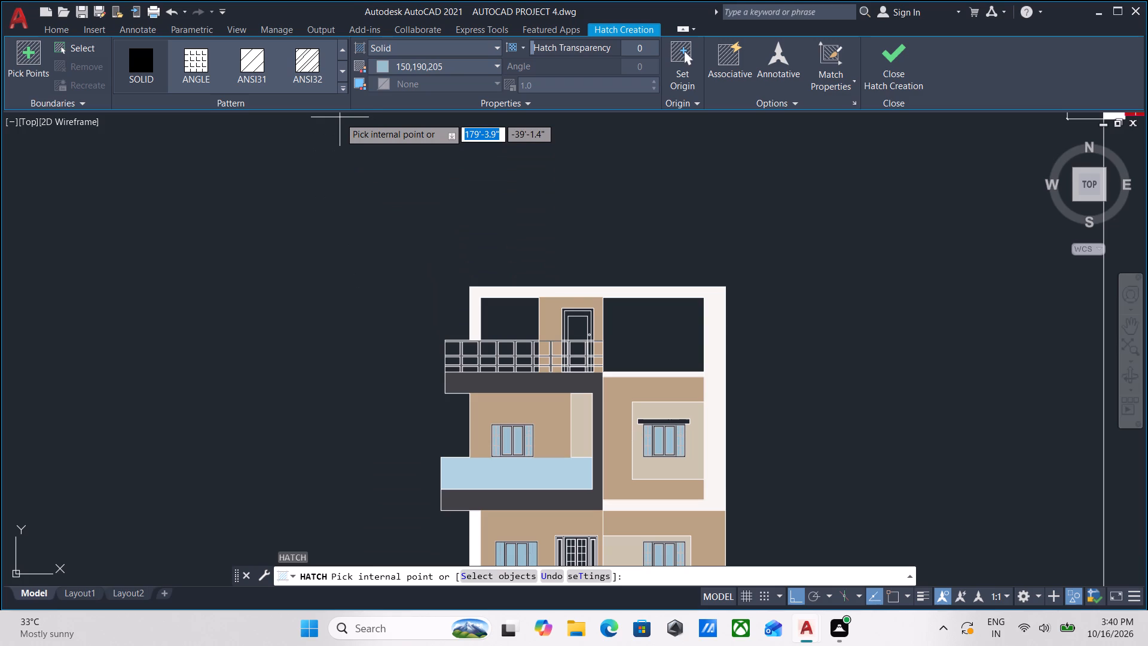
{"action": "left_click", "coordinate": [374, 63]}
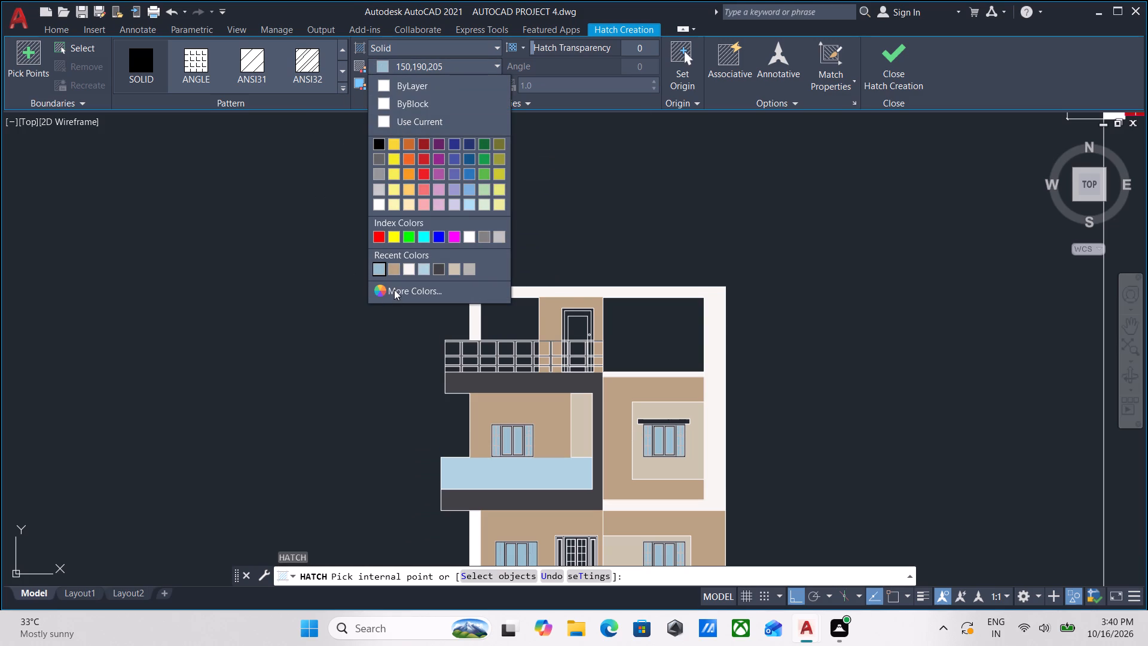
{"action": "left_click", "coordinate": [394, 290]}
{"action": "left_click_drag", "start_coordinate": [456, 225], "coordinate": [312, 227]}
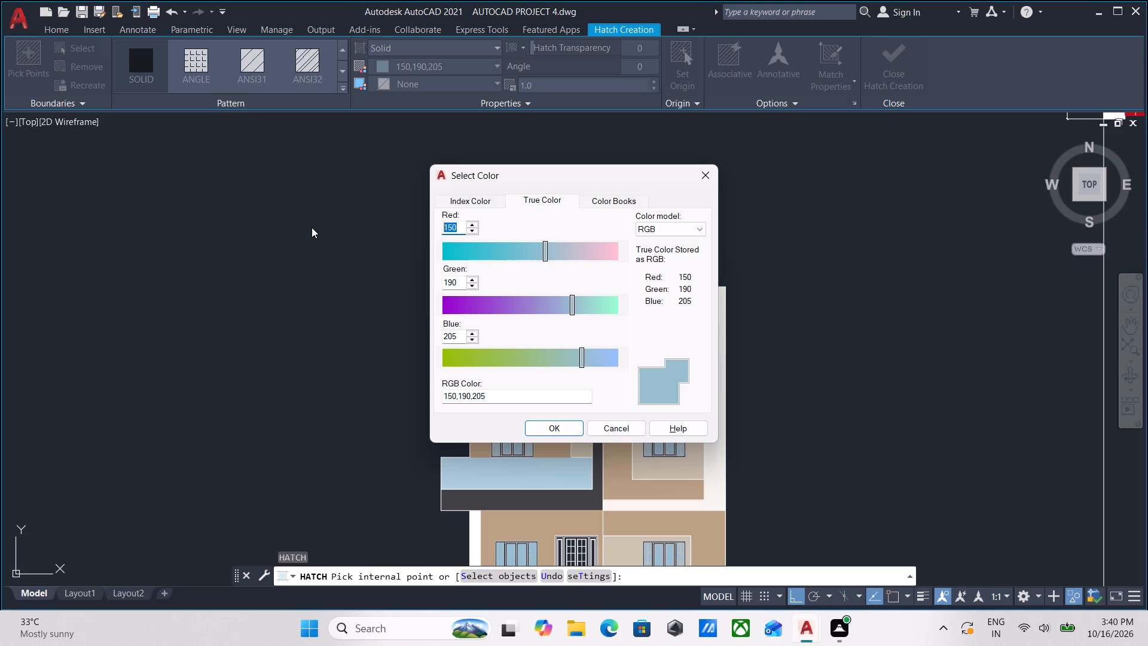
{"action": "type", "text": "160"}
{"action": "left_click_drag", "start_coordinate": [457, 282], "coordinate": [435, 289]}
{"action": "type", "text": "82"}
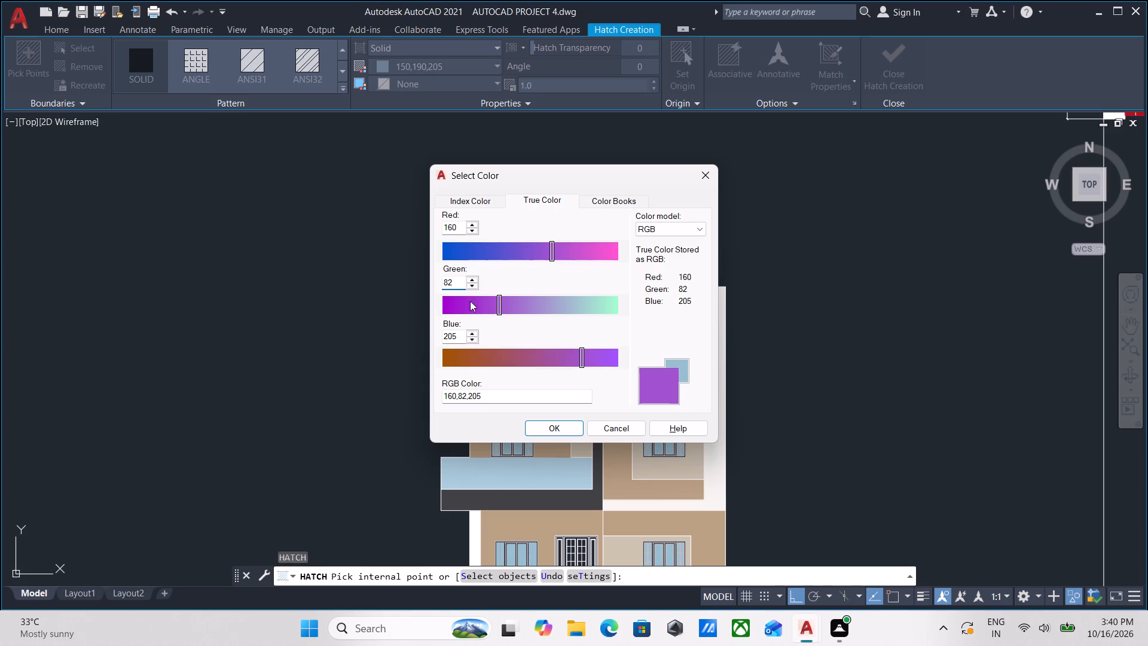
{"action": "left_click", "coordinate": [469, 337]}
{"action": "left_click_drag", "start_coordinate": [462, 338], "coordinate": [430, 339]}
{"action": "type", "text": "55"}
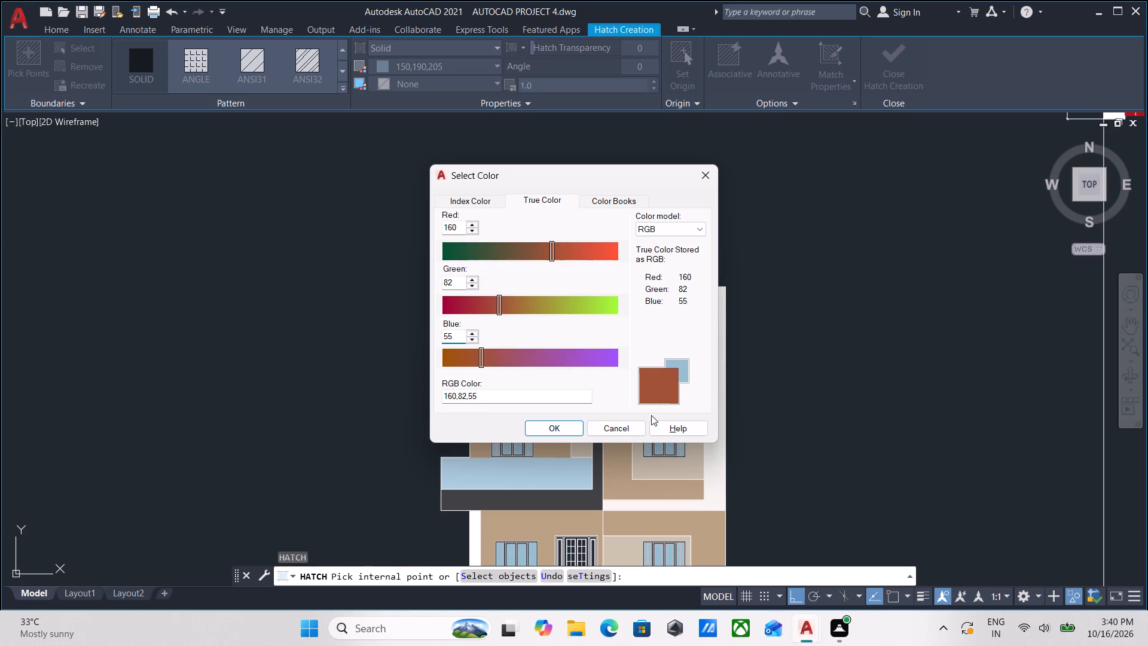
{"action": "left_click", "coordinate": [561, 430]}
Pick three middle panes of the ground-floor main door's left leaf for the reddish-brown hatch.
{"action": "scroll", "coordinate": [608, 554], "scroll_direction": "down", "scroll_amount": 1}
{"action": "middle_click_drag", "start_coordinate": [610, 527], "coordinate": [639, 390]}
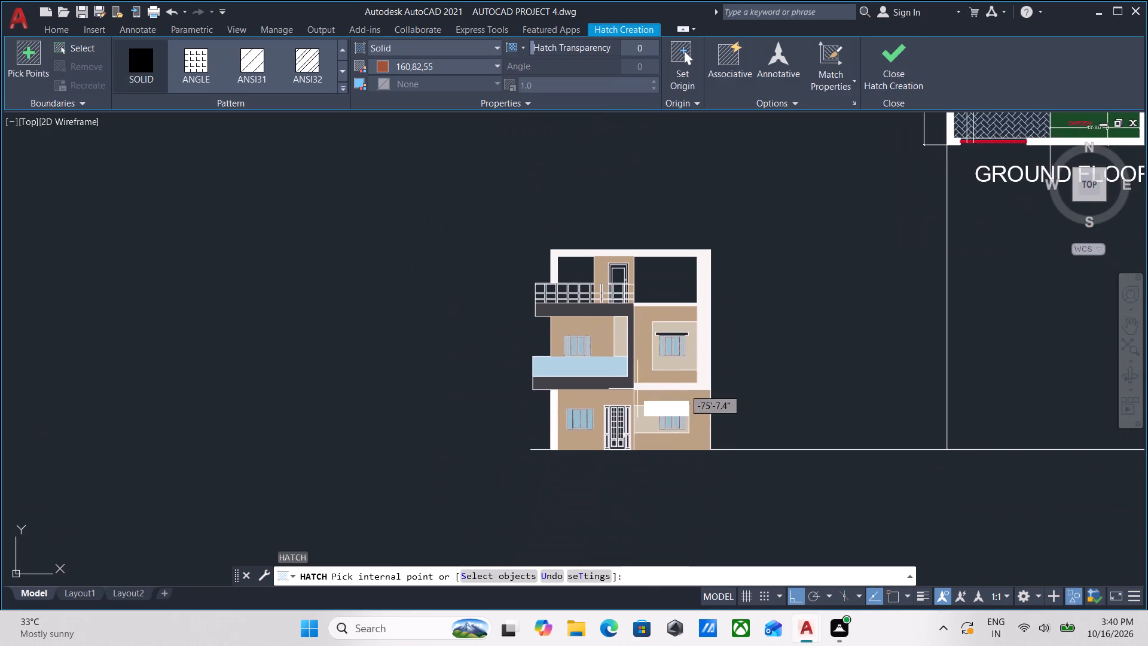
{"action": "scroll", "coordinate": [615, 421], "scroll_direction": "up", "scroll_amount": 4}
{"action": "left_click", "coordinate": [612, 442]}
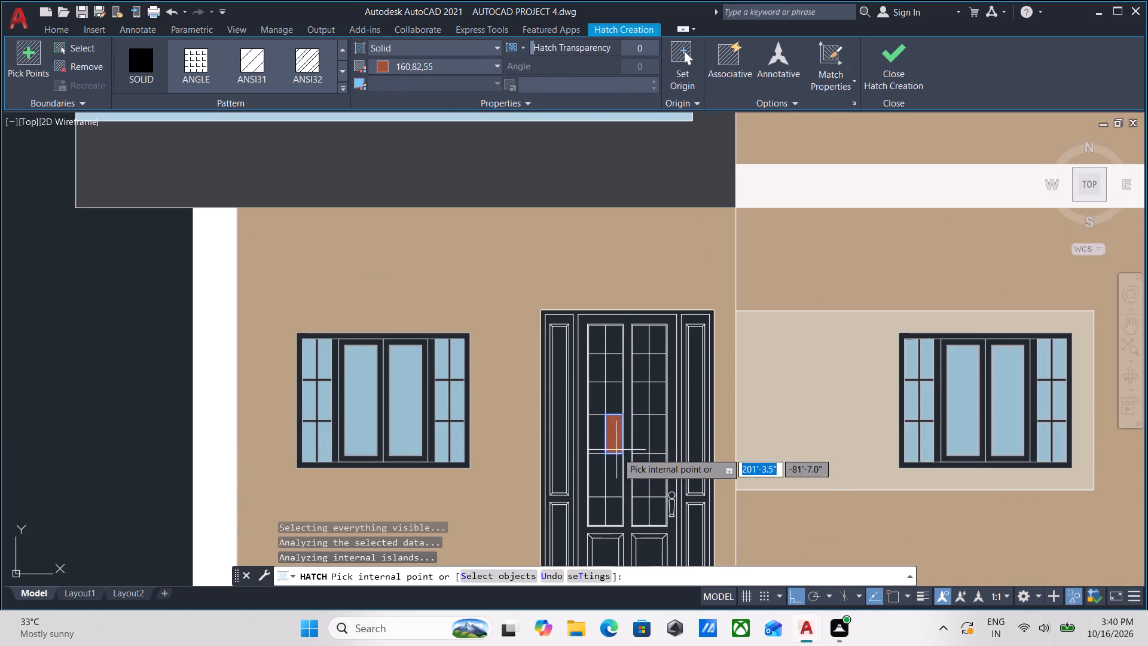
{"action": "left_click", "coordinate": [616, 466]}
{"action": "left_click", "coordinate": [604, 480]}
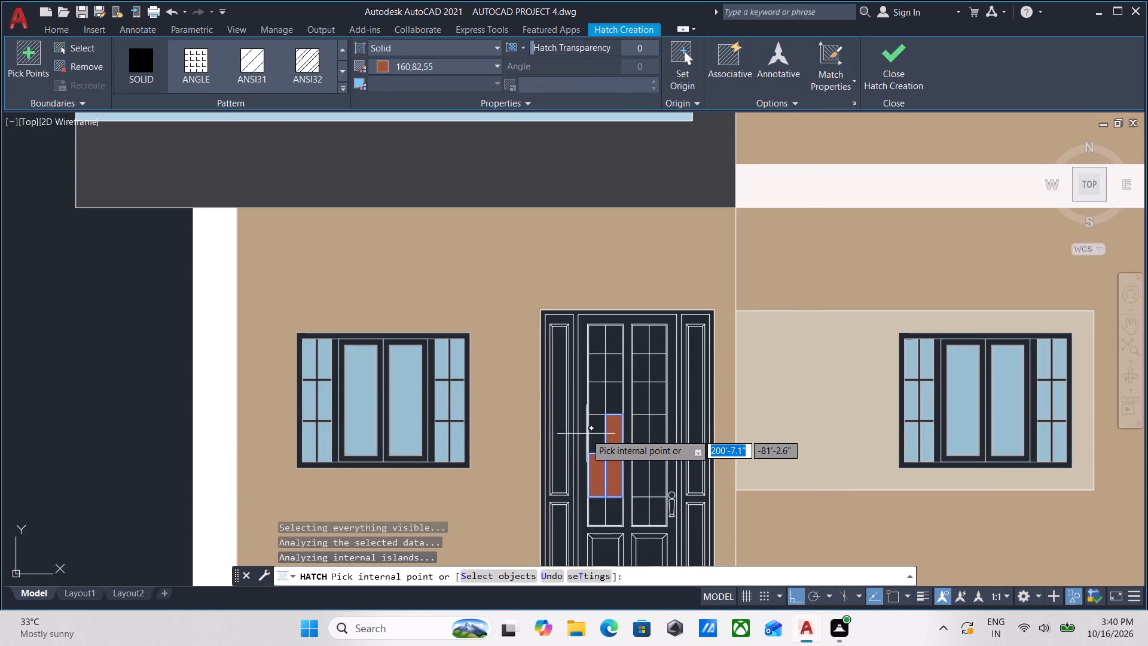
Fill the upper and lower inner panels of the main door's left sidelight with the 160,82,55 hatch.
{"action": "left_click", "coordinate": [558, 364]}
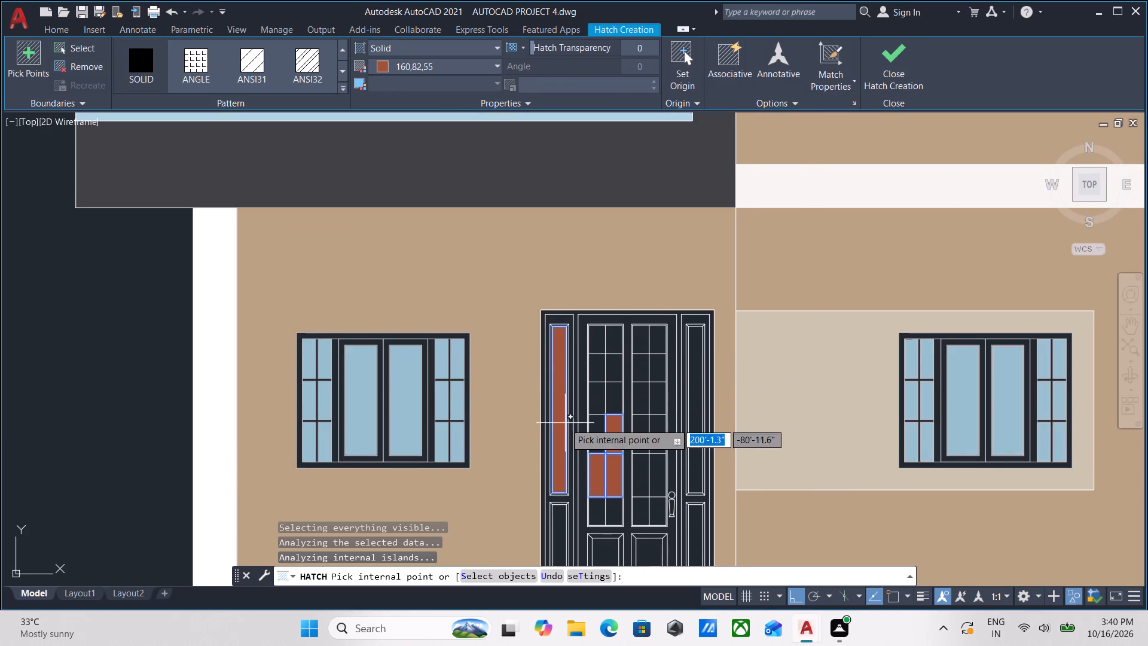
{"action": "middle_click_drag", "start_coordinate": [565, 423], "coordinate": [578, 342]}
{"action": "left_click", "coordinate": [574, 461]}
{"action": "scroll", "coordinate": [567, 464], "scroll_direction": "up", "scroll_amount": 3}
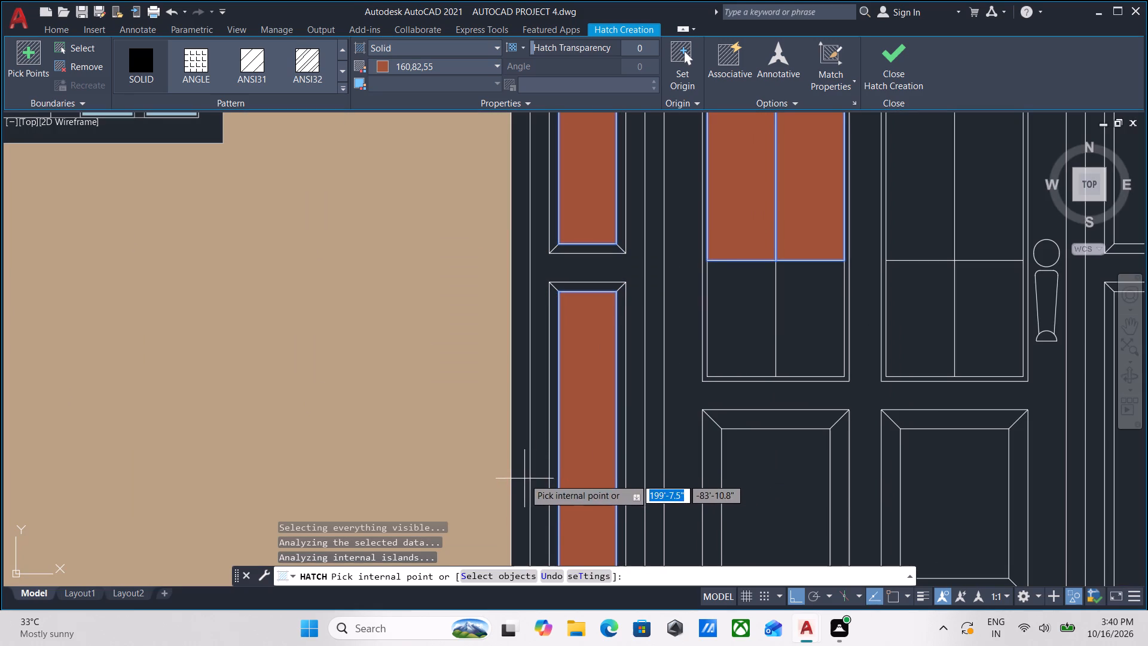
{"action": "left_click", "coordinate": [524, 477]}
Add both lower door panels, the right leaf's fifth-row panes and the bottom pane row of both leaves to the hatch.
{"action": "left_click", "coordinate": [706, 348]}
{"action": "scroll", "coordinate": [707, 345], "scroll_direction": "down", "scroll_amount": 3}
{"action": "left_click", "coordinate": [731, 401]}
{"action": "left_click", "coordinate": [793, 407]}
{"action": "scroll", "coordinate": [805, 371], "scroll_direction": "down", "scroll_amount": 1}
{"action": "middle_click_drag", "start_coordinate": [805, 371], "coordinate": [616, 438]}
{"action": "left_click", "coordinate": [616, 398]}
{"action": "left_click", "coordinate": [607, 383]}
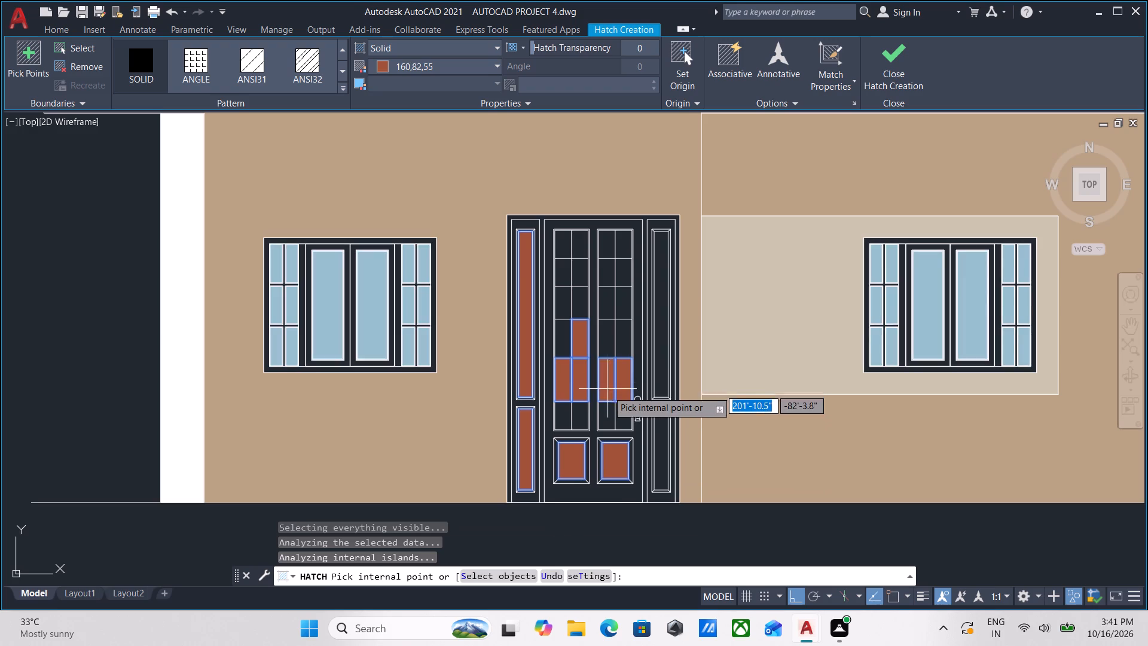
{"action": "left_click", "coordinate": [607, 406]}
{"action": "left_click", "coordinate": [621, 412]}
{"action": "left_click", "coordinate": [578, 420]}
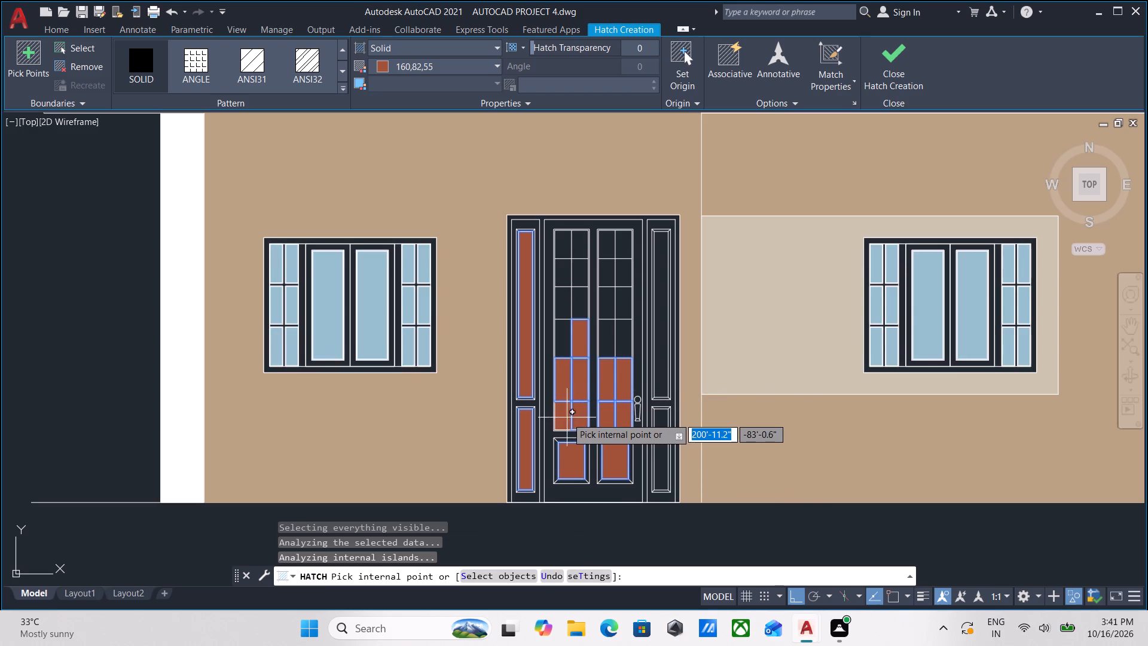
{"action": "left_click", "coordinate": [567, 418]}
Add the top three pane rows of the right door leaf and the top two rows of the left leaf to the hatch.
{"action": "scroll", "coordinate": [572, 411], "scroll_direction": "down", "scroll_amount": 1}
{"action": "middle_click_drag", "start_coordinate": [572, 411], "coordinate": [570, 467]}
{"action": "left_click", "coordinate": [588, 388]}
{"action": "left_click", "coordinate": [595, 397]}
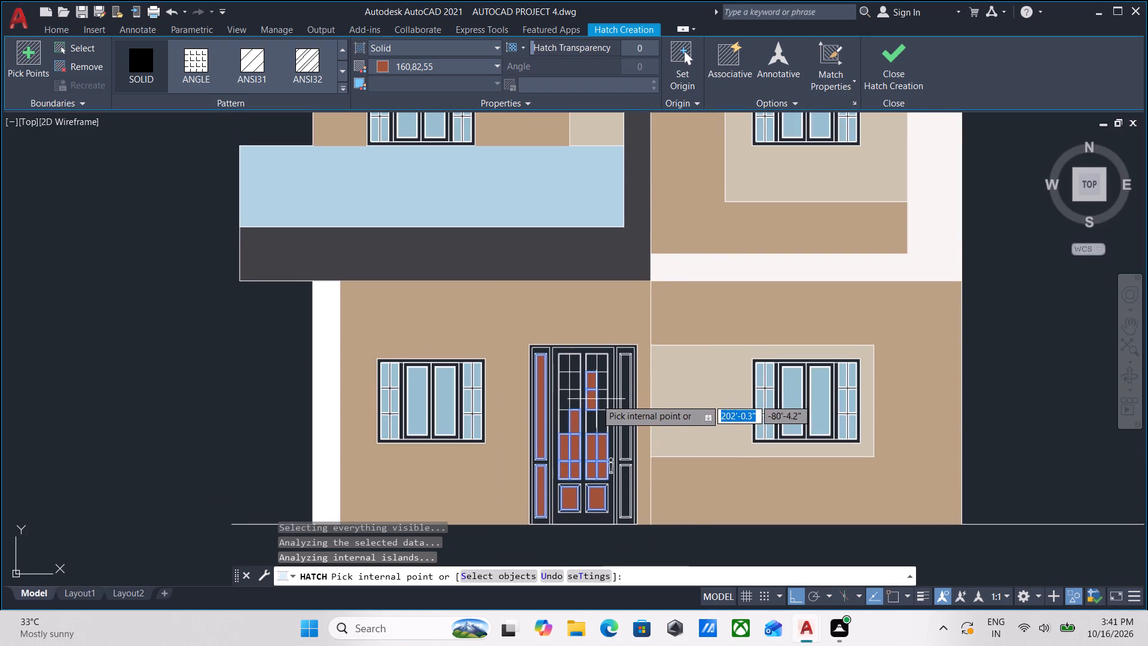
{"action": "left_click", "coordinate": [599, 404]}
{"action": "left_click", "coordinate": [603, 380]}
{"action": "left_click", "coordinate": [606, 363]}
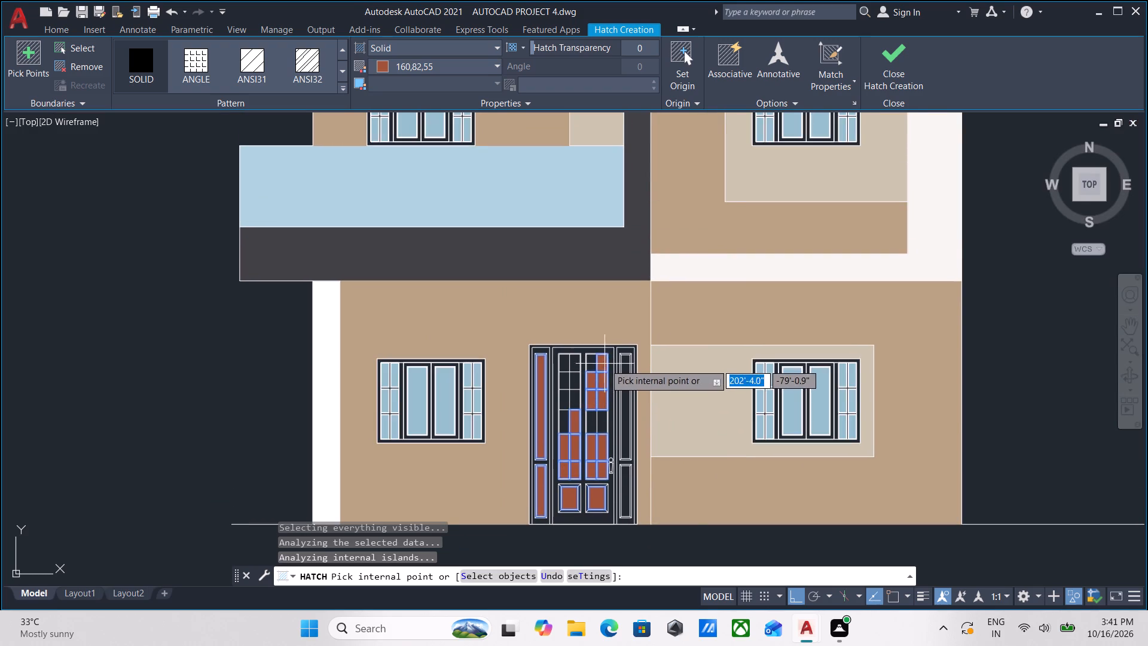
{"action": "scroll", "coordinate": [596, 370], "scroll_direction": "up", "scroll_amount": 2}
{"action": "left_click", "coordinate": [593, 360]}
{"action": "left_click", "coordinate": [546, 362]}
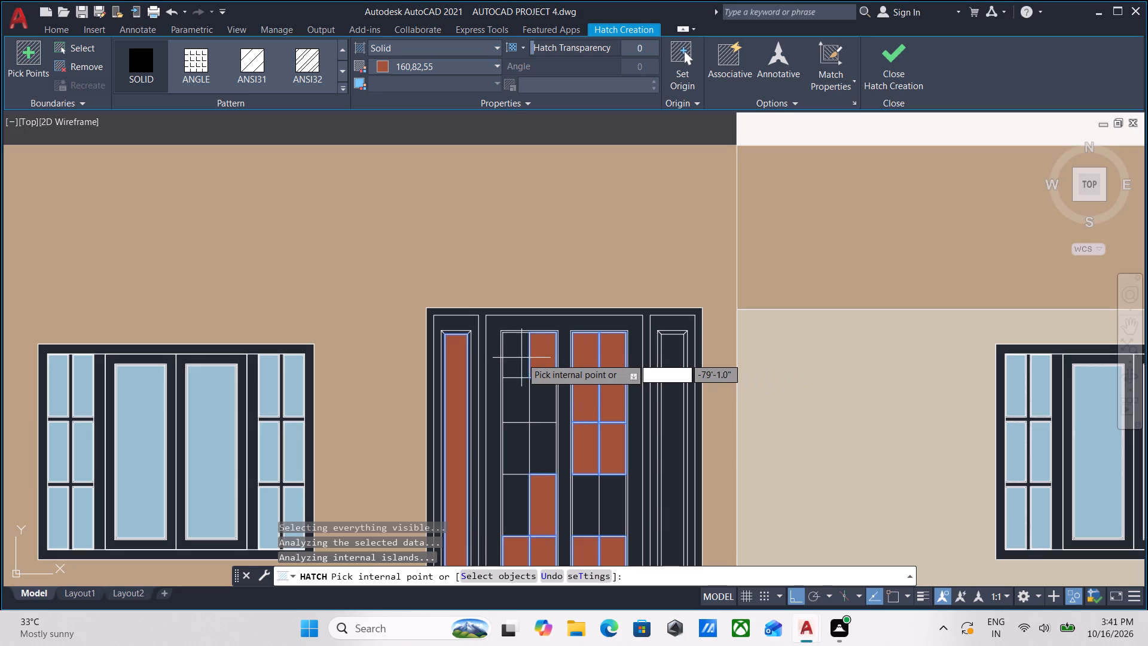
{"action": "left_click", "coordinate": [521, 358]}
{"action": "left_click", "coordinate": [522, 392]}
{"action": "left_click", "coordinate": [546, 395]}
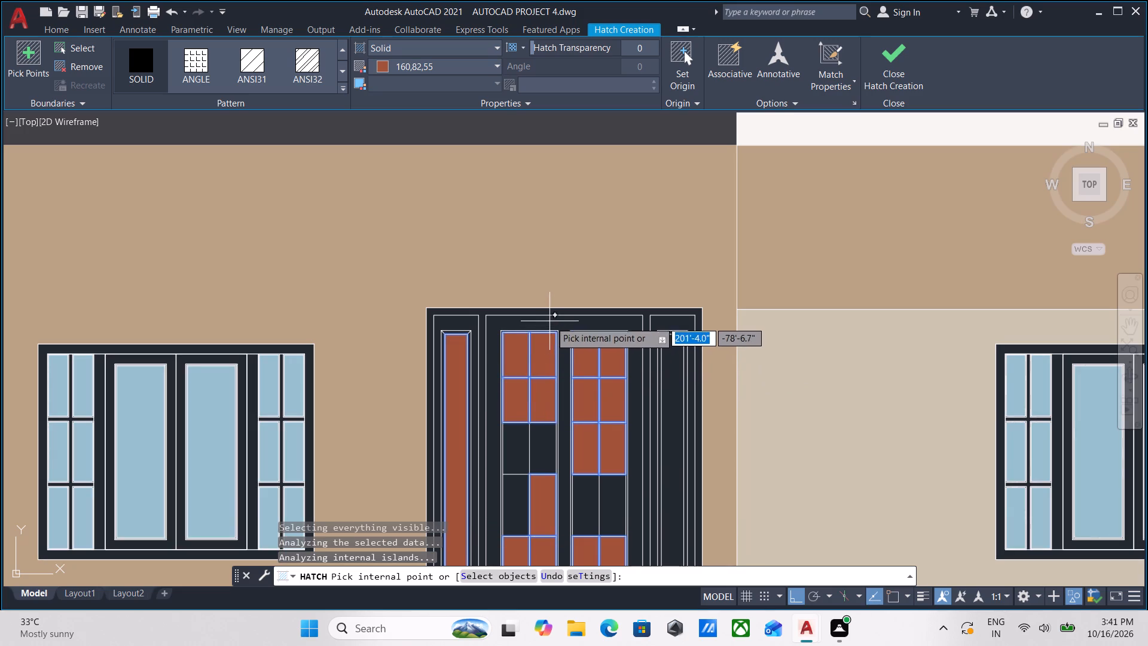
Fill the main door's leaf framing around the panes and lower panels in reddish brown and end the hatch command.
{"action": "left_click", "coordinate": [552, 318]}
{"action": "scroll", "coordinate": [573, 327], "scroll_direction": "down", "scroll_amount": 1}
{"action": "middle_click_drag", "start_coordinate": [574, 334], "coordinate": [587, 290]}
{"action": "middle_click_drag", "start_coordinate": [609, 461], "coordinate": [615, 418]}
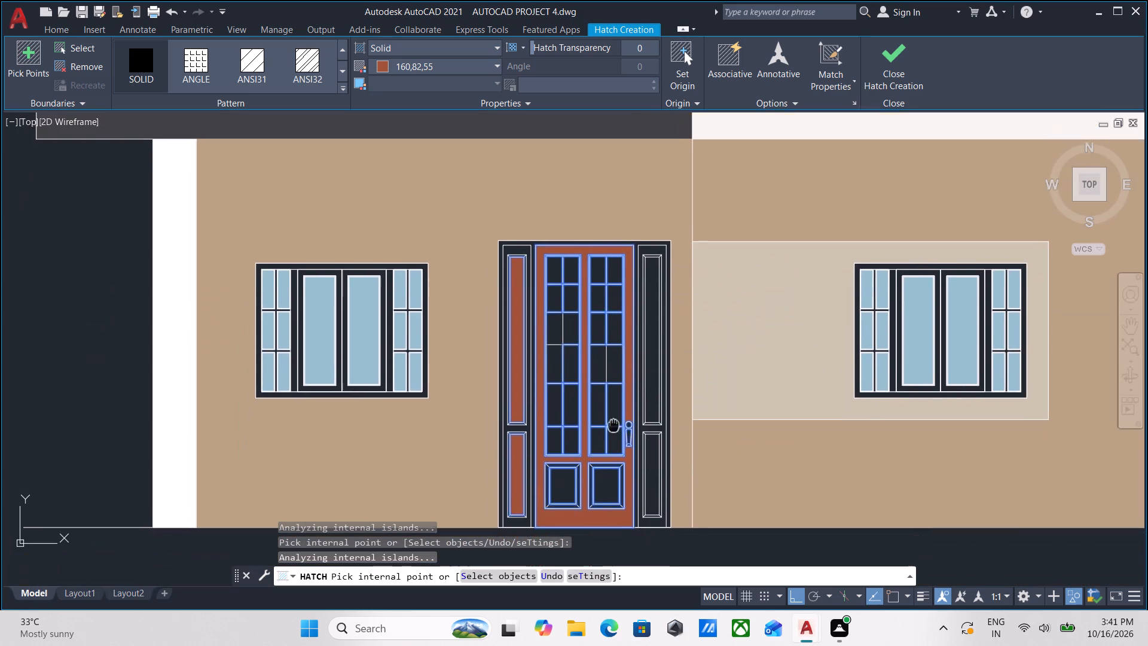
{"action": "middle_click_drag", "start_coordinate": [615, 418], "coordinate": [622, 354]}
{"action": "left_click", "coordinate": [608, 367]}
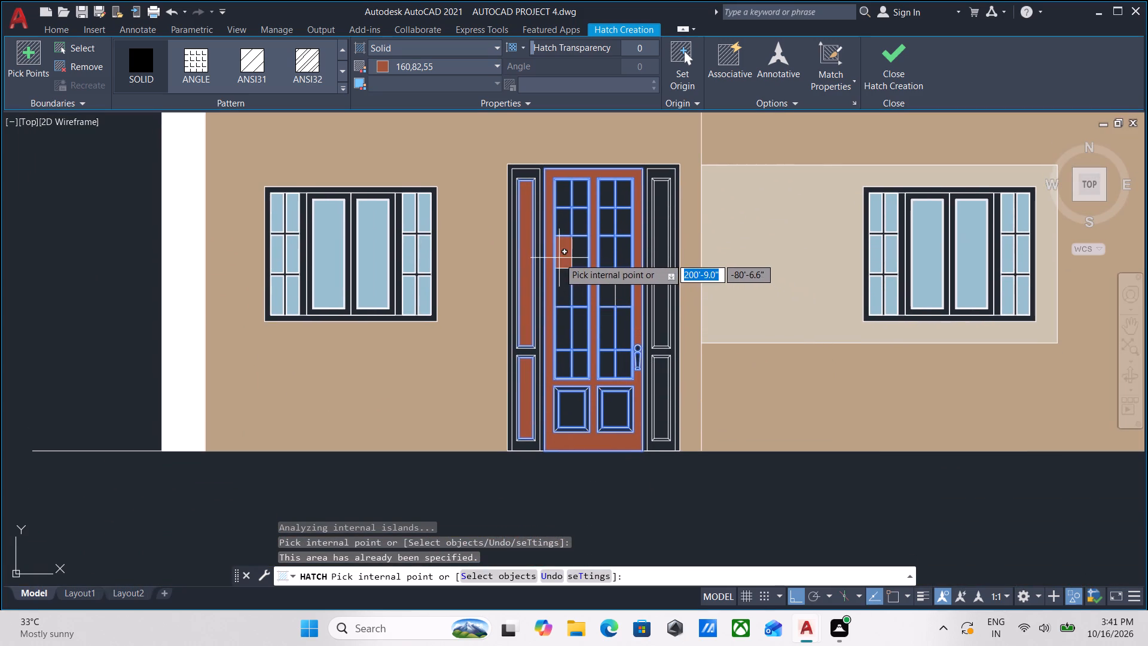
{"action": "left_click", "coordinate": [563, 260]}
{"action": "key", "text": "Escape"}
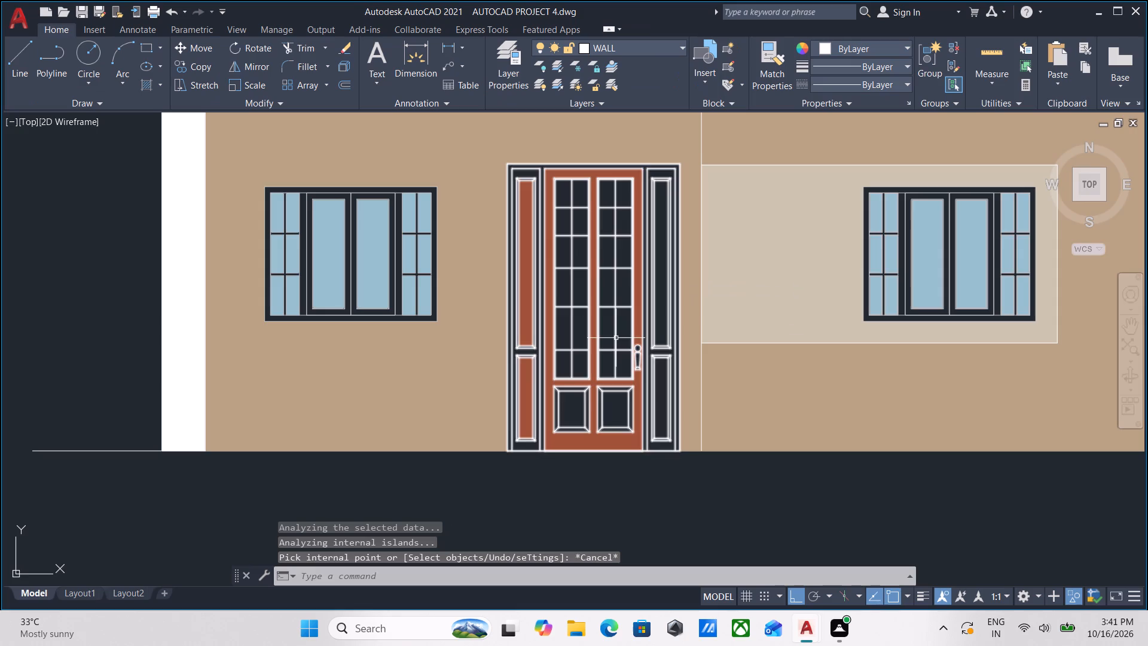
Start another 160,82,55 solid hatch and fill the bottom two rows of panes in both main door leaves.
{"action": "scroll", "coordinate": [613, 322], "scroll_direction": "up", "scroll_amount": 2}
{"action": "key", "text": "h"}
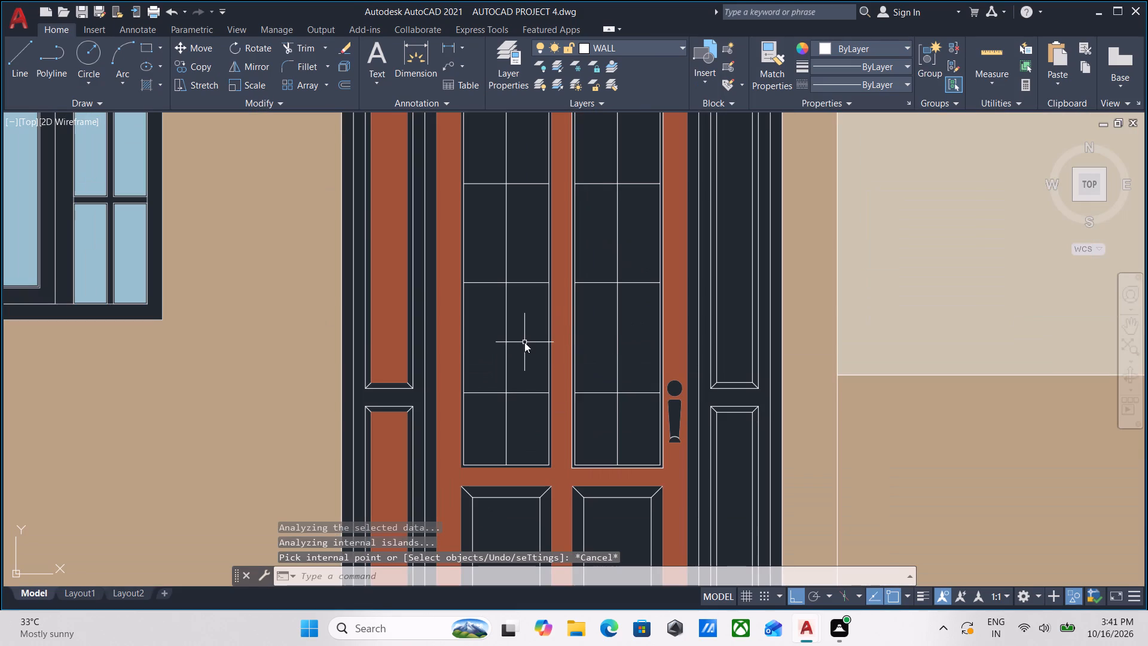
{"action": "key", "text": "Return"}
{"action": "left_click", "coordinate": [524, 331]}
{"action": "left_click", "coordinate": [500, 340]}
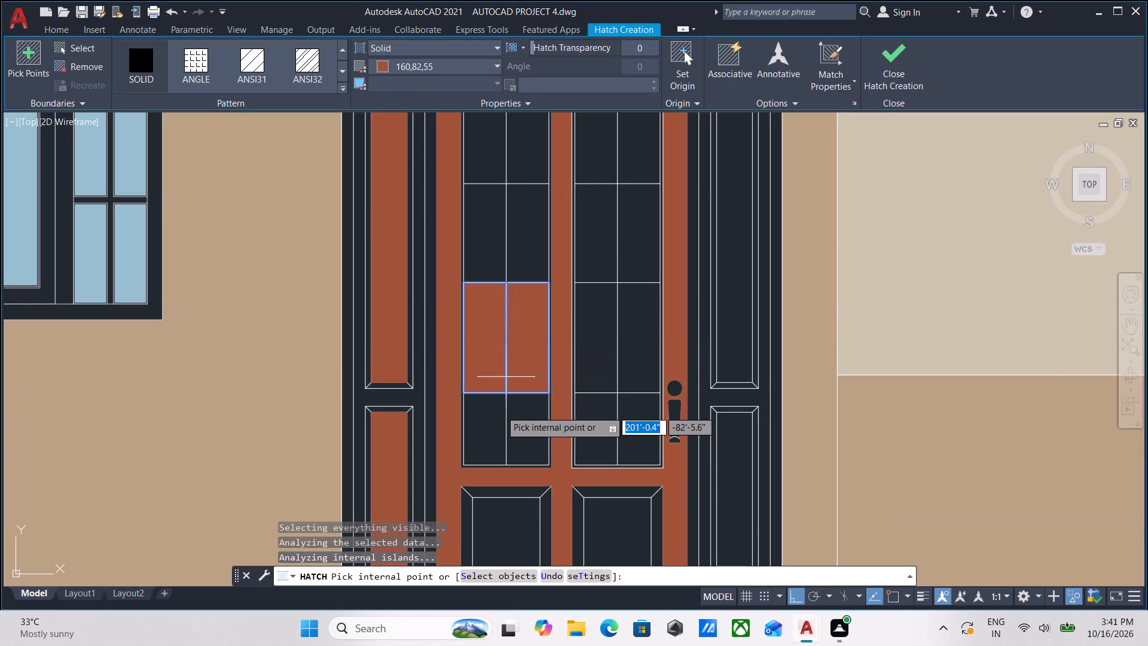
{"action": "left_click", "coordinate": [496, 425]}
{"action": "left_click", "coordinate": [530, 428]}
{"action": "left_click", "coordinate": [606, 422]}
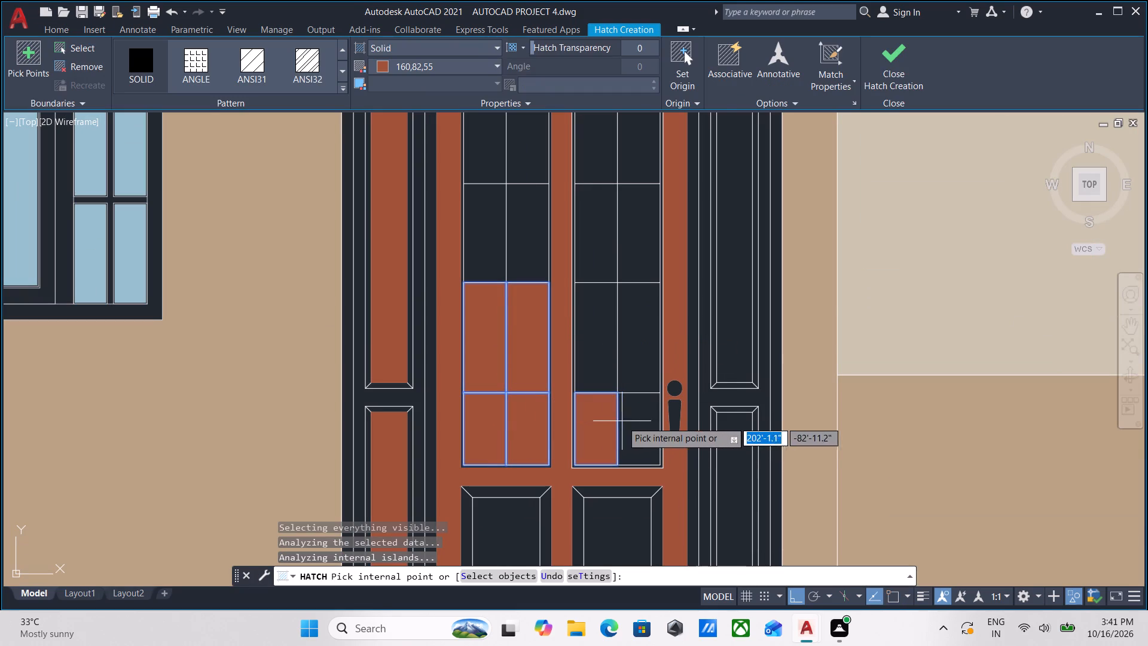
{"action": "left_click", "coordinate": [637, 412]}
{"action": "middle_click_drag", "start_coordinate": [640, 411], "coordinate": [636, 468]}
{"action": "left_click", "coordinate": [625, 401]}
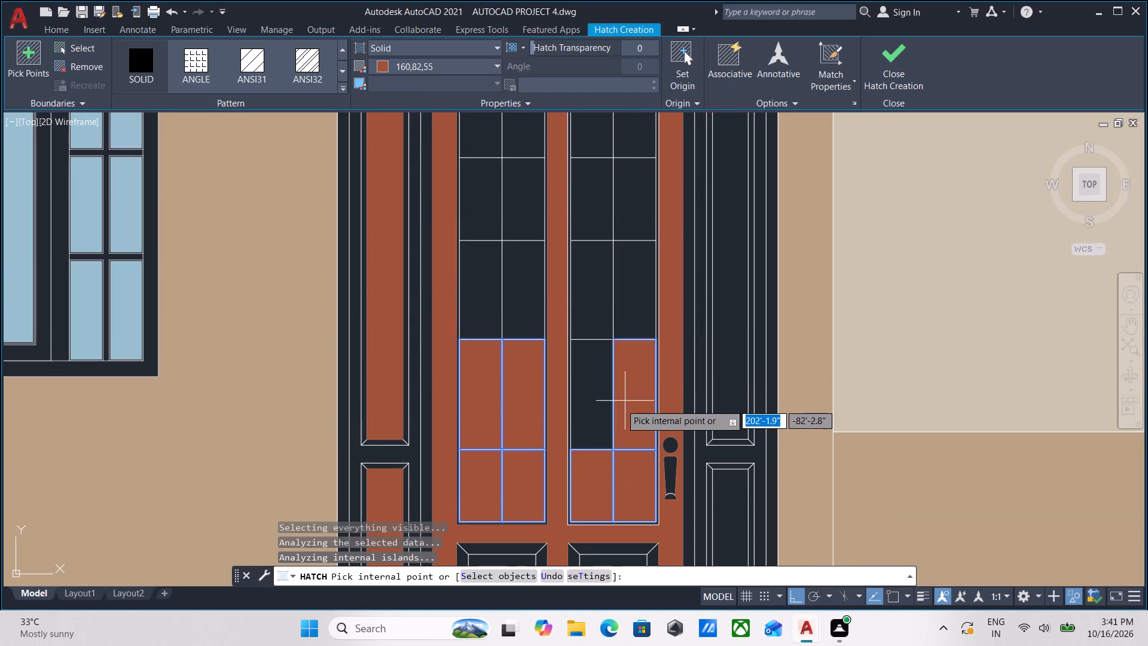
{"action": "left_click", "coordinate": [592, 399]}
Add the upper four rows of panes in the main door's right leaf to the reddish-brown hatch.
{"action": "middle_click_drag", "start_coordinate": [597, 400], "coordinate": [594, 464]}
{"action": "left_click", "coordinate": [585, 358]}
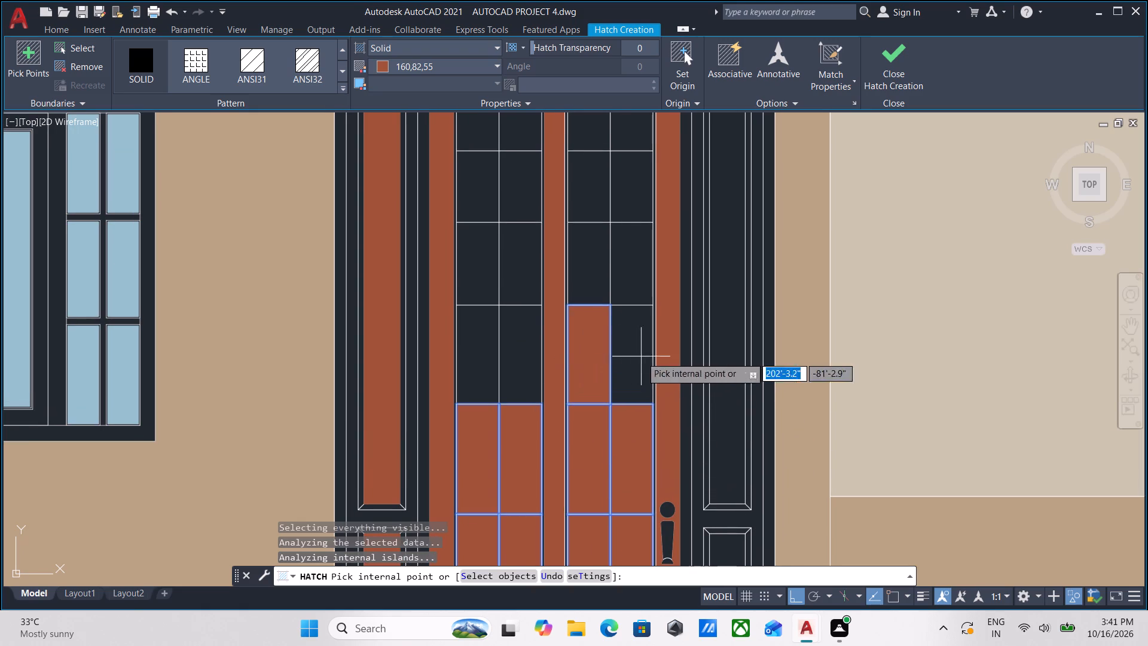
{"action": "left_click", "coordinate": [642, 355]}
{"action": "middle_click_drag", "start_coordinate": [609, 335], "coordinate": [590, 432]}
{"action": "left_click", "coordinate": [579, 370]}
{"action": "left_click", "coordinate": [615, 361]}
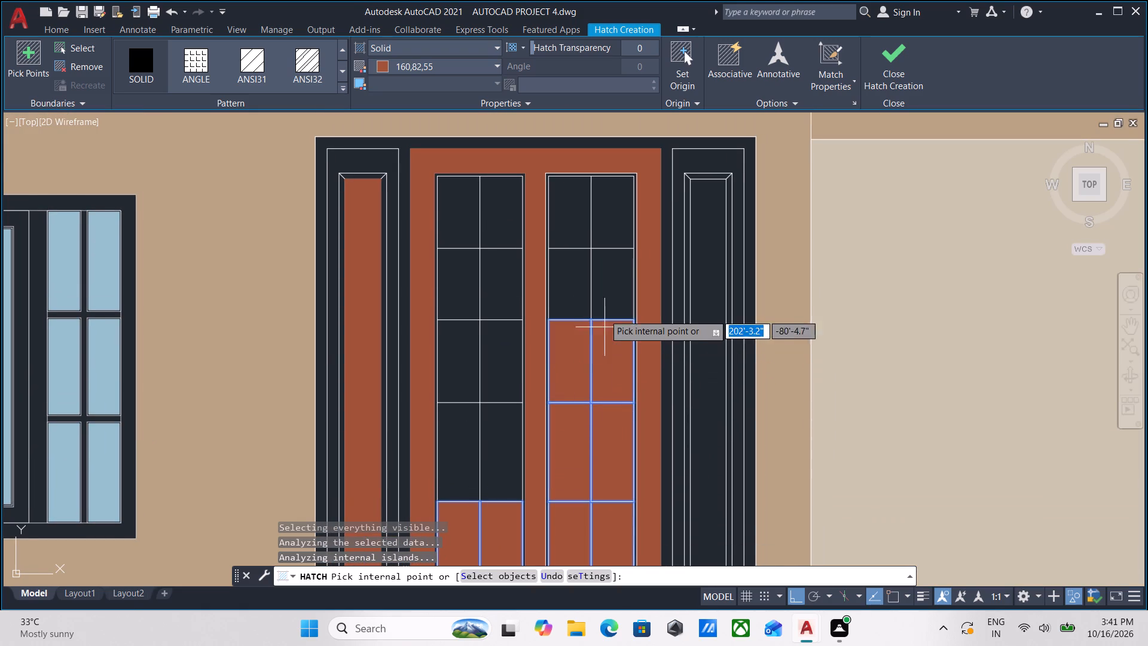
{"action": "left_click", "coordinate": [604, 284]}
{"action": "left_click", "coordinate": [565, 289]}
{"action": "left_click", "coordinate": [561, 228]}
{"action": "left_click", "coordinate": [615, 228]}
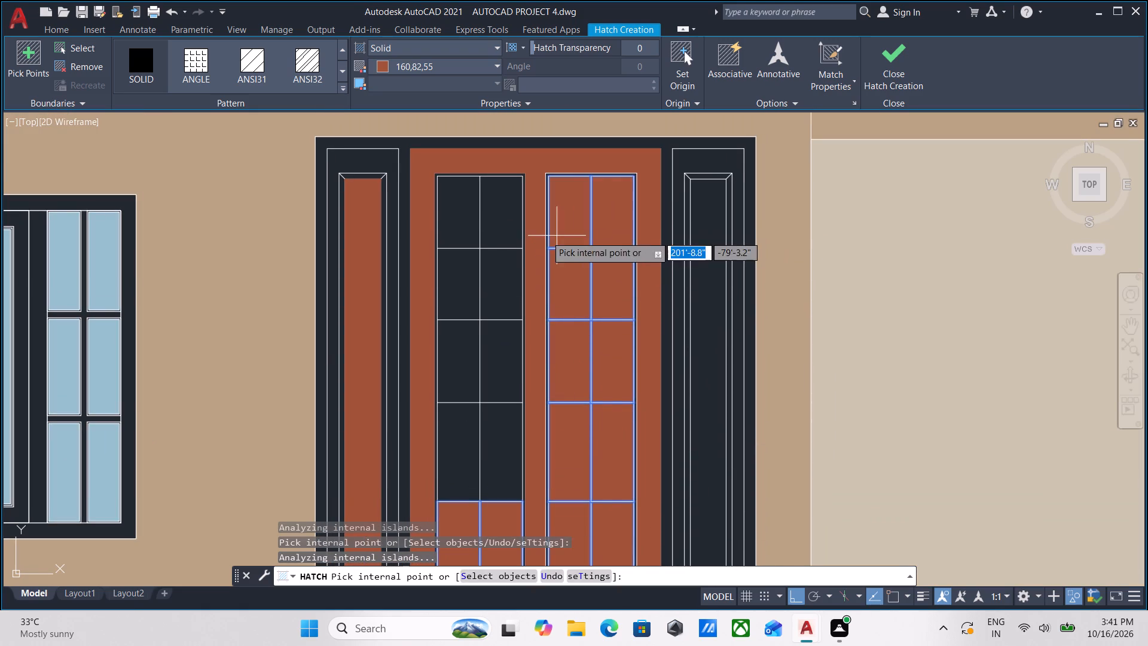
Add the upper four rows of panes in the main door's left leaf to the reddish-brown hatch.
{"action": "left_click", "coordinate": [494, 227]}
{"action": "left_click", "coordinate": [464, 221]}
{"action": "left_click", "coordinate": [456, 284]}
{"action": "left_click", "coordinate": [495, 285]}
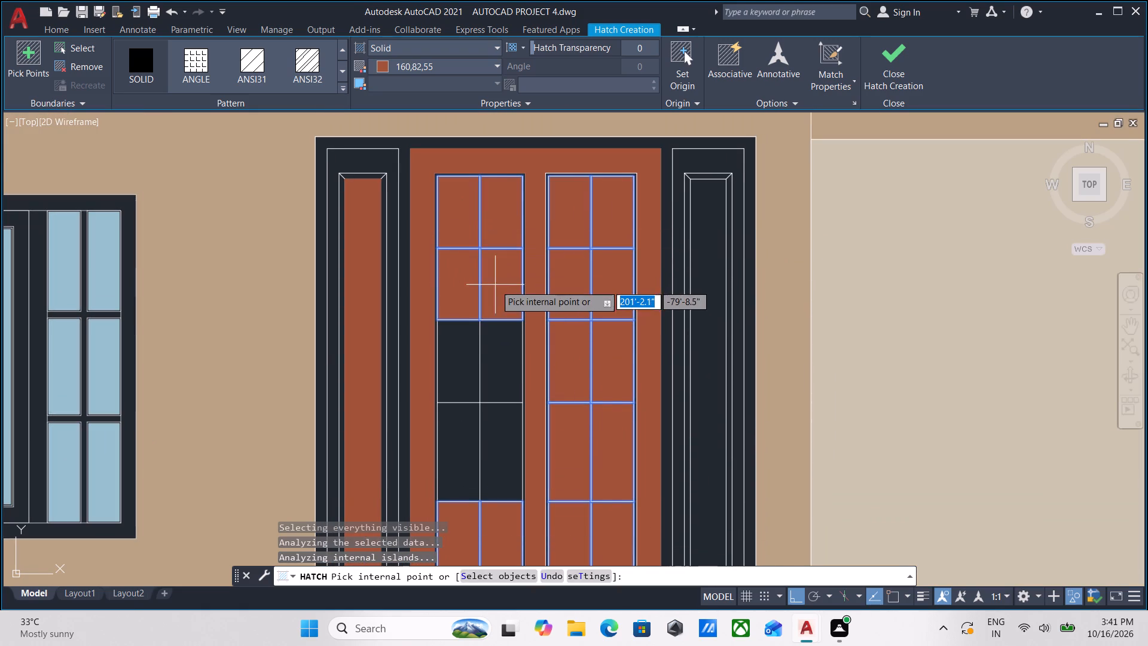
{"action": "left_click", "coordinate": [469, 333]}
{"action": "left_click", "coordinate": [497, 341]}
{"action": "left_click", "coordinate": [454, 443]}
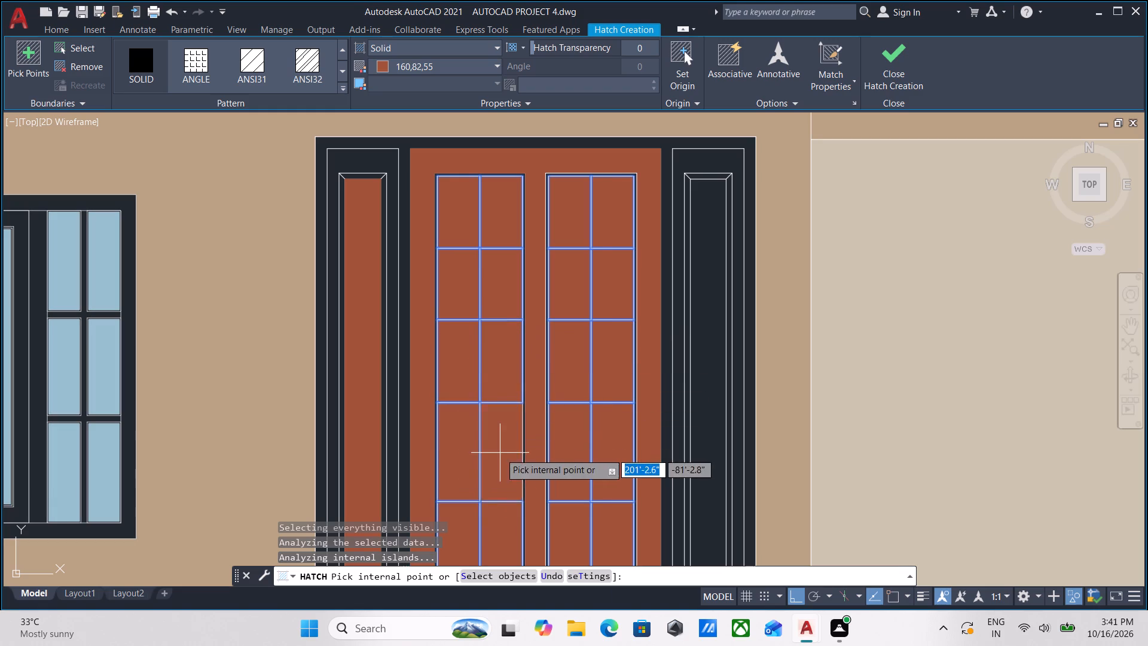
{"action": "left_click", "coordinate": [500, 453]}
Add the right sidelight's framing around its panels to the 160,82,55 solid hatch.
{"action": "scroll", "coordinate": [502, 441], "scroll_direction": "up", "scroll_amount": 2}
{"action": "scroll", "coordinate": [502, 441], "scroll_direction": "down", "scroll_amount": 3}
{"action": "middle_click_drag", "start_coordinate": [519, 448], "coordinate": [545, 355]}
{"action": "scroll", "coordinate": [607, 468], "scroll_direction": "up", "scroll_amount": 2}
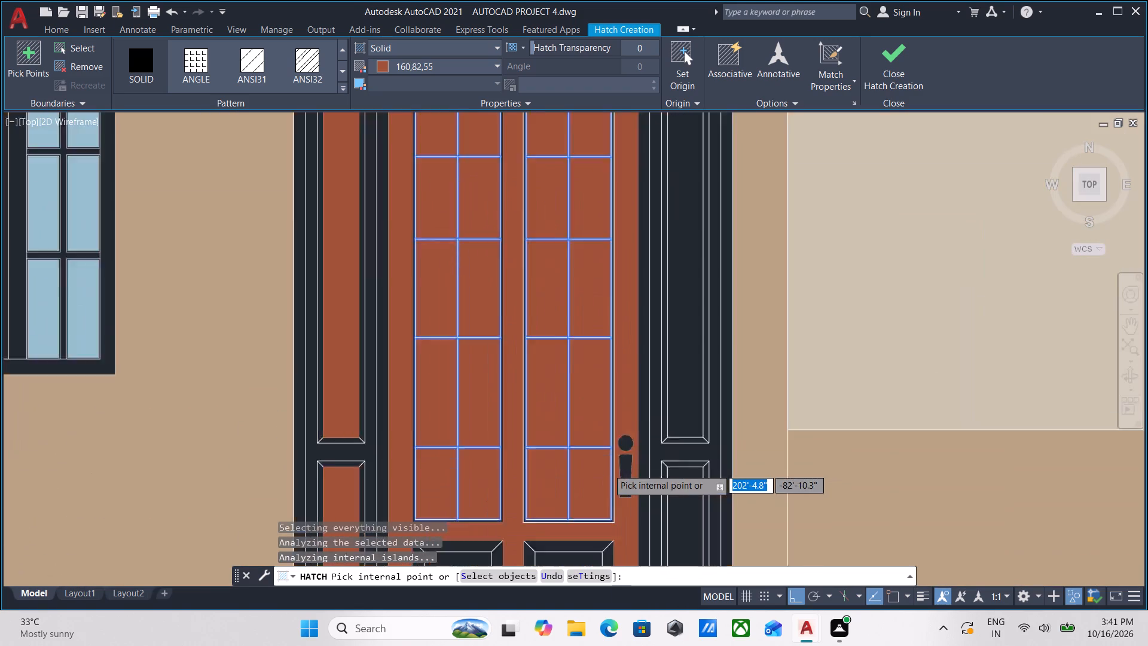
{"action": "scroll", "coordinate": [615, 448], "scroll_direction": "down", "scroll_amount": 1}
{"action": "middle_click_drag", "start_coordinate": [615, 445], "coordinate": [616, 334]}
{"action": "middle_click_drag", "start_coordinate": [649, 383], "coordinate": [657, 317]}
{"action": "left_click", "coordinate": [703, 363]}
{"action": "left_click", "coordinate": [664, 373]}
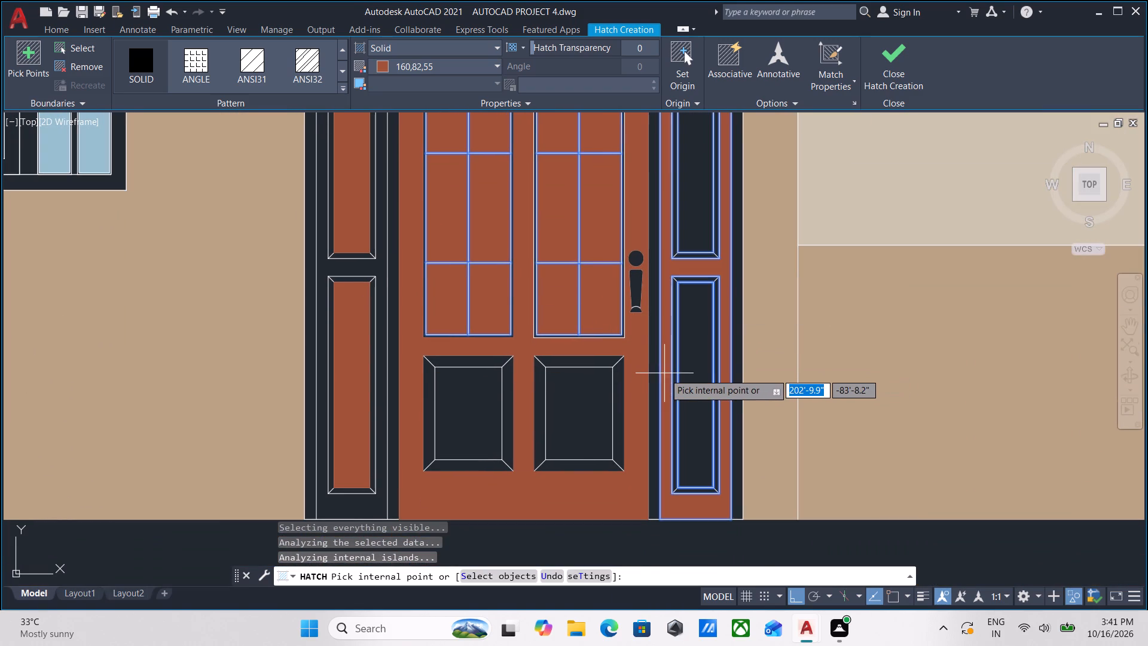
{"action": "left_click", "coordinate": [685, 401]}
Add the centres of both leaves' lower panels and the left panel's top and side bevels to the hatch.
{"action": "left_click", "coordinate": [567, 404]}
{"action": "scroll", "coordinate": [555, 411], "scroll_direction": "down", "scroll_amount": 1}
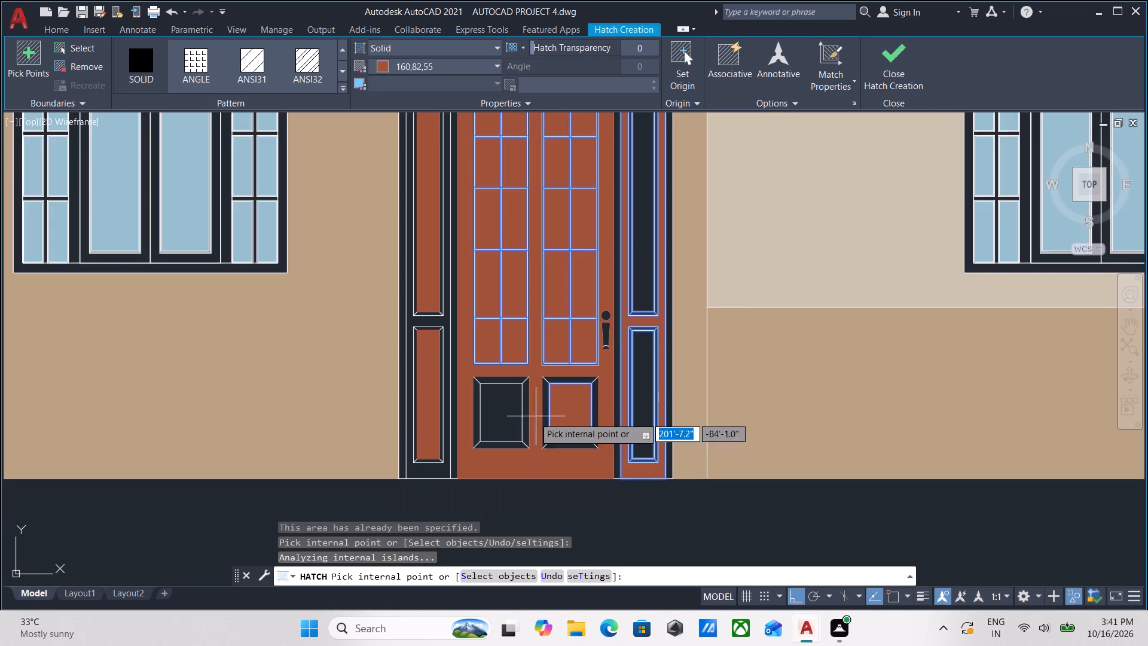
{"action": "left_click", "coordinate": [517, 419]}
{"action": "scroll", "coordinate": [497, 380], "scroll_direction": "up", "scroll_amount": 3}
{"action": "left_click", "coordinate": [491, 389]}
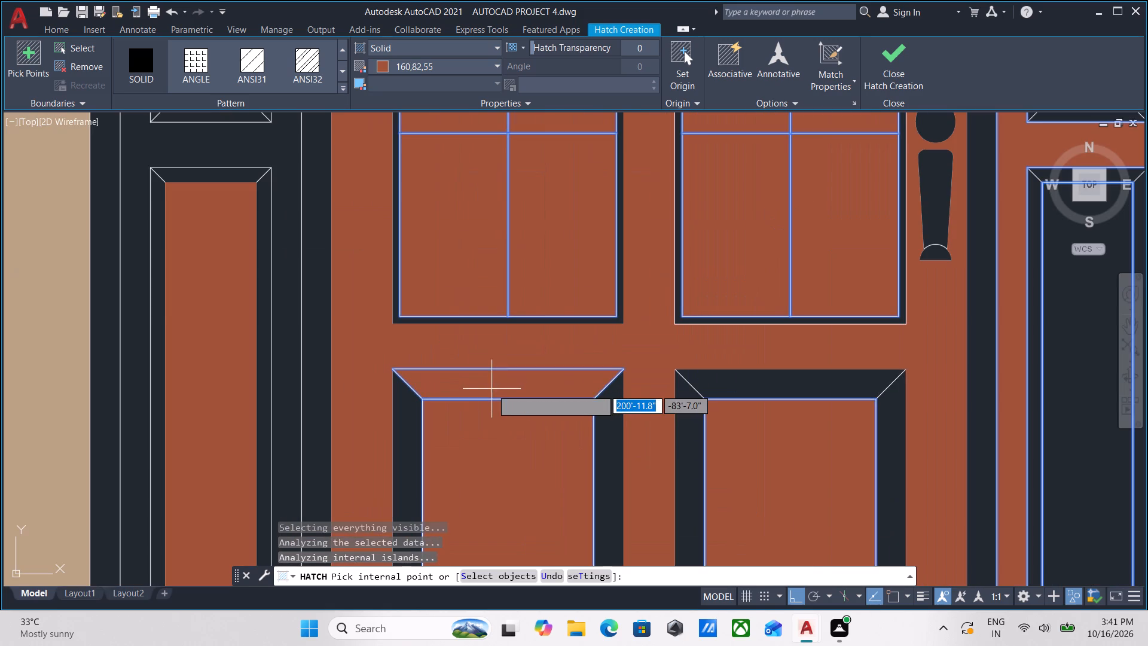
{"action": "left_click", "coordinate": [604, 434]}
{"action": "left_click", "coordinate": [404, 438]}
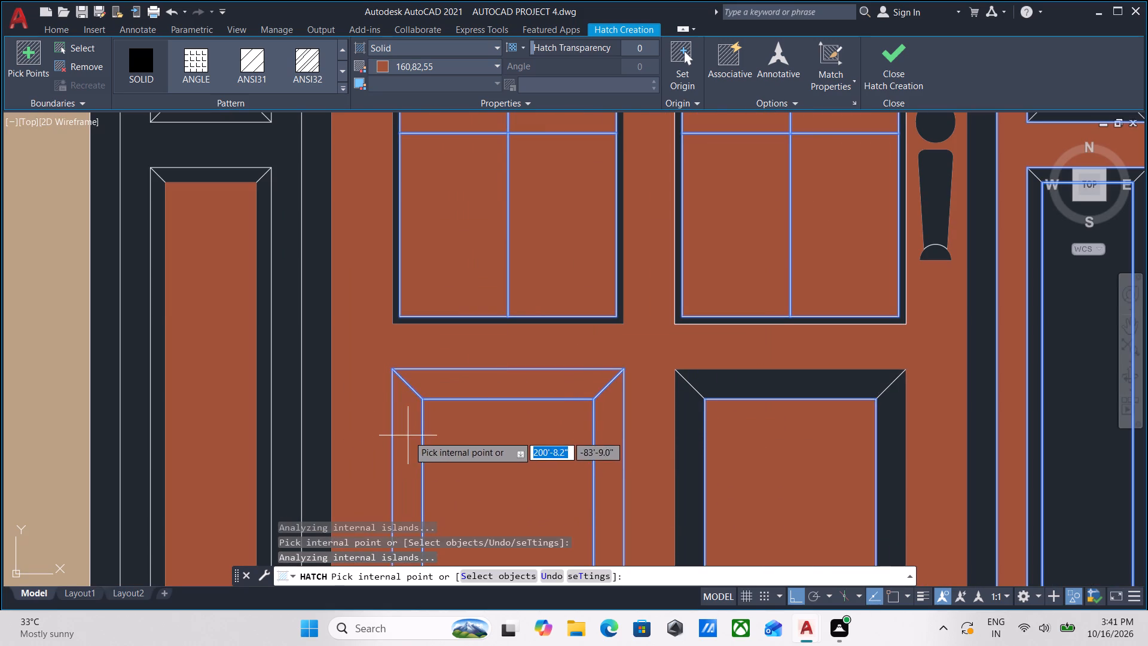
Add the left lower panel's bottom bevel and all four bevels of the right lower panel to the hatch.
{"action": "scroll", "coordinate": [408, 435], "scroll_direction": "down", "scroll_amount": 1}
{"action": "middle_click_drag", "start_coordinate": [408, 435], "coordinate": [444, 331]}
{"action": "left_click", "coordinate": [506, 468]}
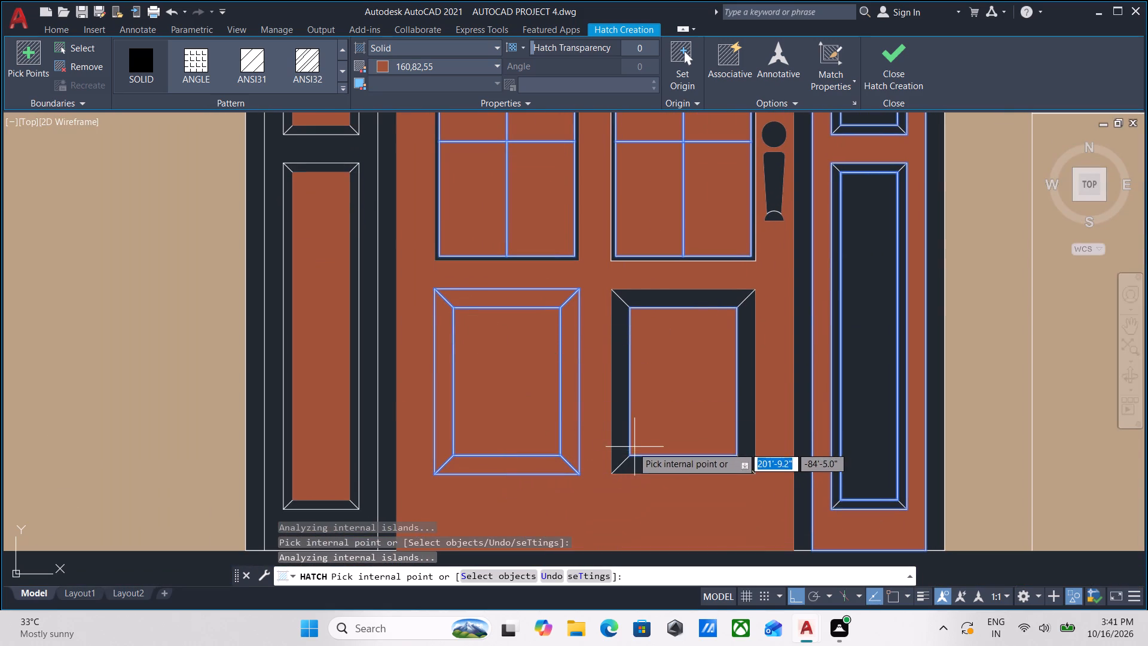
{"action": "left_click", "coordinate": [620, 436]}
{"action": "left_click", "coordinate": [685, 461]}
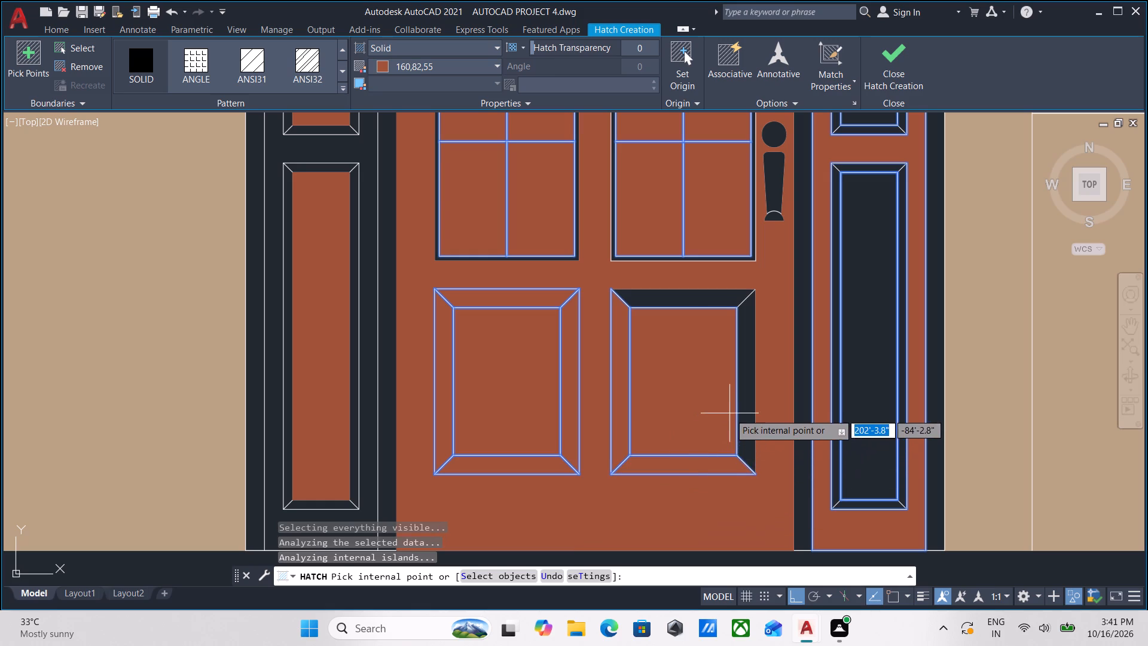
{"action": "left_click", "coordinate": [741, 410]}
{"action": "left_click", "coordinate": [671, 304]}
Try to add the right sidelight's tall upper panel to the hatch, and end the hatch command.
{"action": "scroll", "coordinate": [671, 303], "scroll_direction": "down", "scroll_amount": 3}
{"action": "middle_click_drag", "start_coordinate": [673, 309], "coordinate": [652, 339]}
{"action": "scroll", "coordinate": [673, 309], "scroll_direction": "up", "scroll_amount": 1}
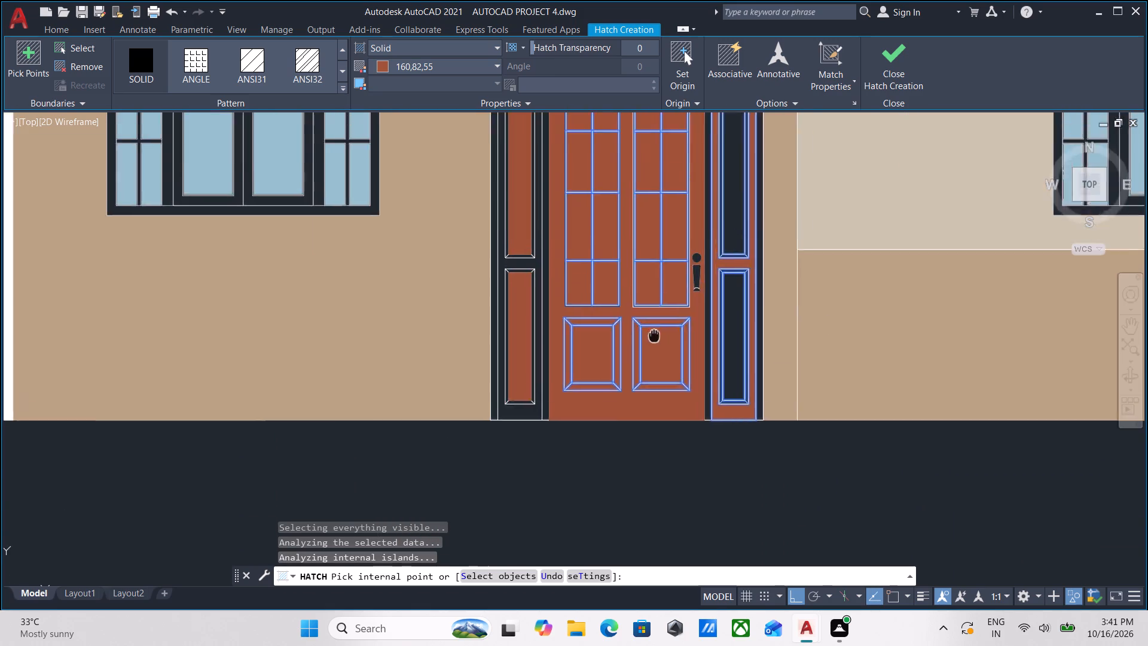
{"action": "middle_click_drag", "start_coordinate": [652, 339], "coordinate": [626, 377]}
{"action": "scroll", "coordinate": [631, 361], "scroll_direction": "down", "scroll_amount": 1}
{"action": "middle_click_drag", "start_coordinate": [631, 361], "coordinate": [612, 408]}
{"action": "scroll", "coordinate": [661, 282], "scroll_direction": "up", "scroll_amount": 3}
{"action": "left_click", "coordinate": [643, 330]}
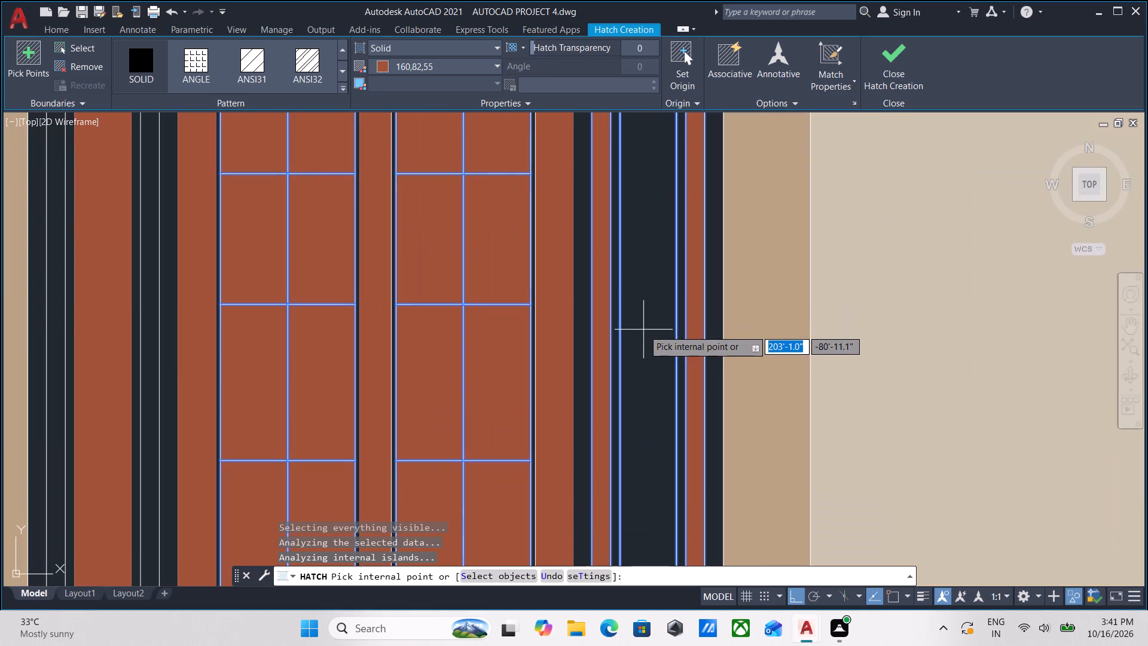
{"action": "scroll", "coordinate": [650, 328], "scroll_direction": "down", "scroll_amount": 3}
{"action": "scroll", "coordinate": [503, 217], "scroll_direction": "up", "scroll_amount": 2}
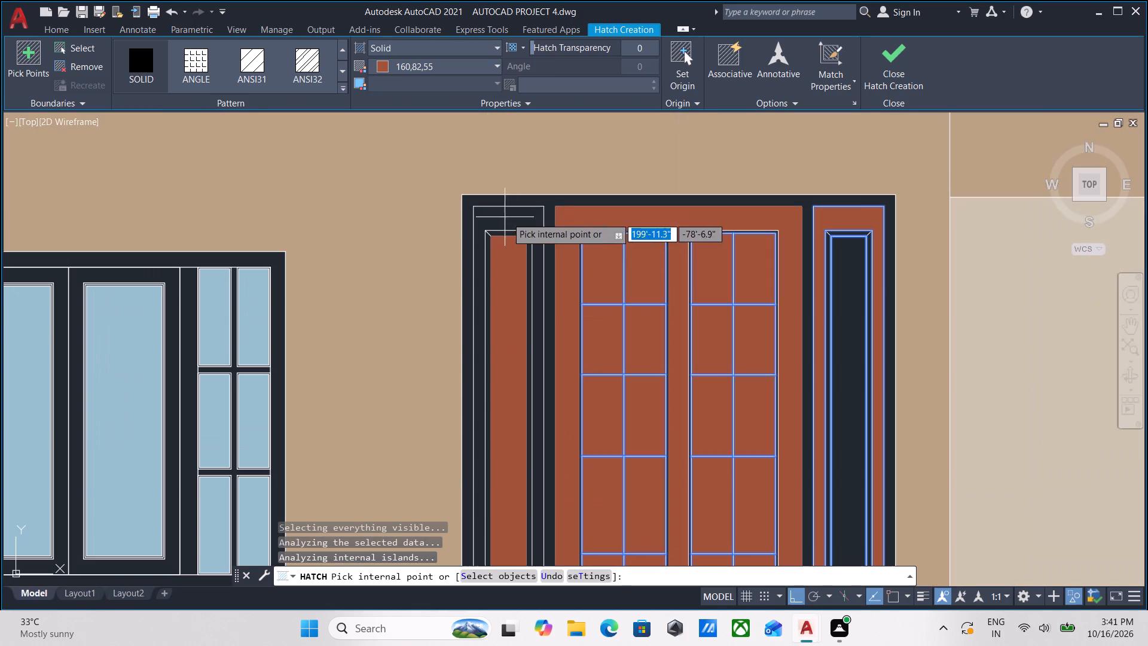
{"action": "left_click", "coordinate": [884, 69]}
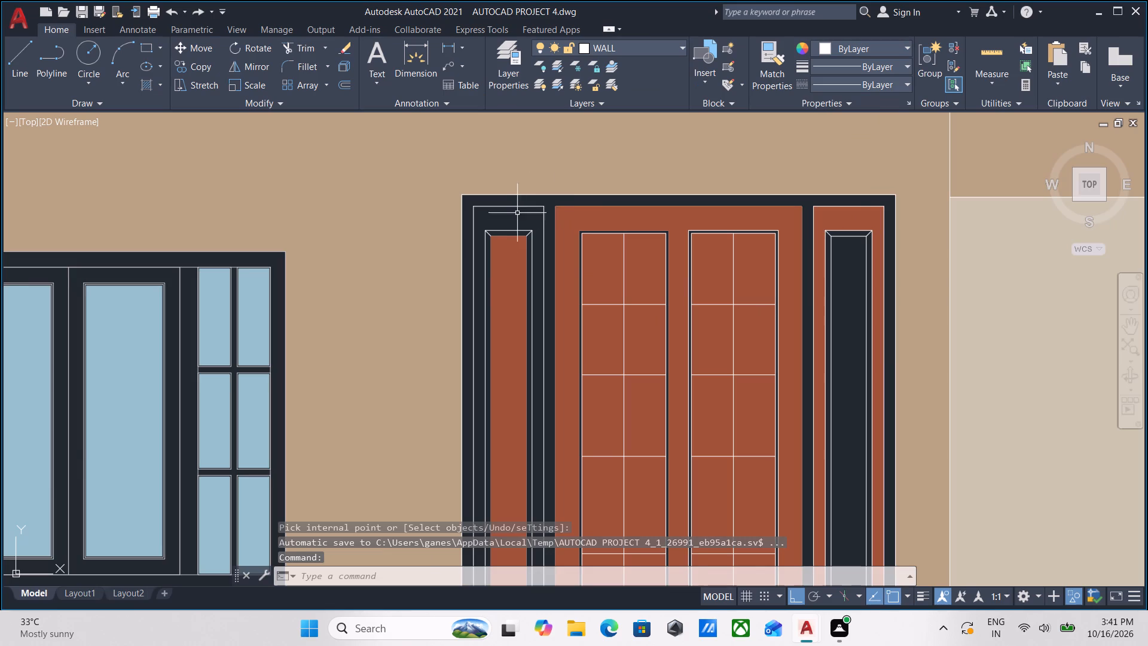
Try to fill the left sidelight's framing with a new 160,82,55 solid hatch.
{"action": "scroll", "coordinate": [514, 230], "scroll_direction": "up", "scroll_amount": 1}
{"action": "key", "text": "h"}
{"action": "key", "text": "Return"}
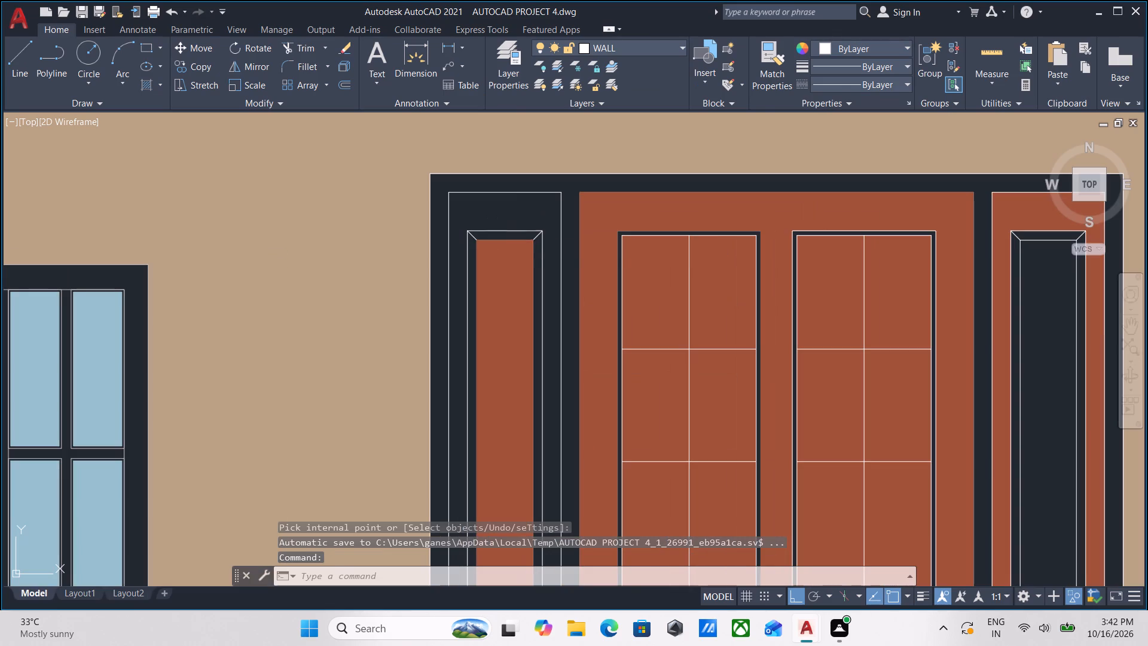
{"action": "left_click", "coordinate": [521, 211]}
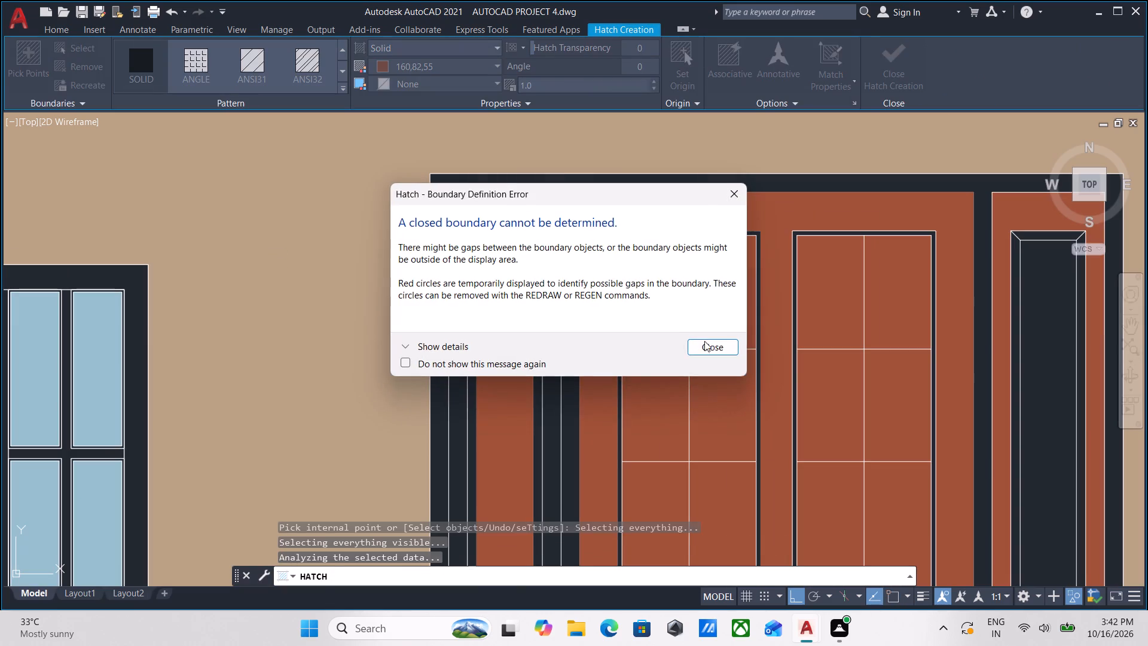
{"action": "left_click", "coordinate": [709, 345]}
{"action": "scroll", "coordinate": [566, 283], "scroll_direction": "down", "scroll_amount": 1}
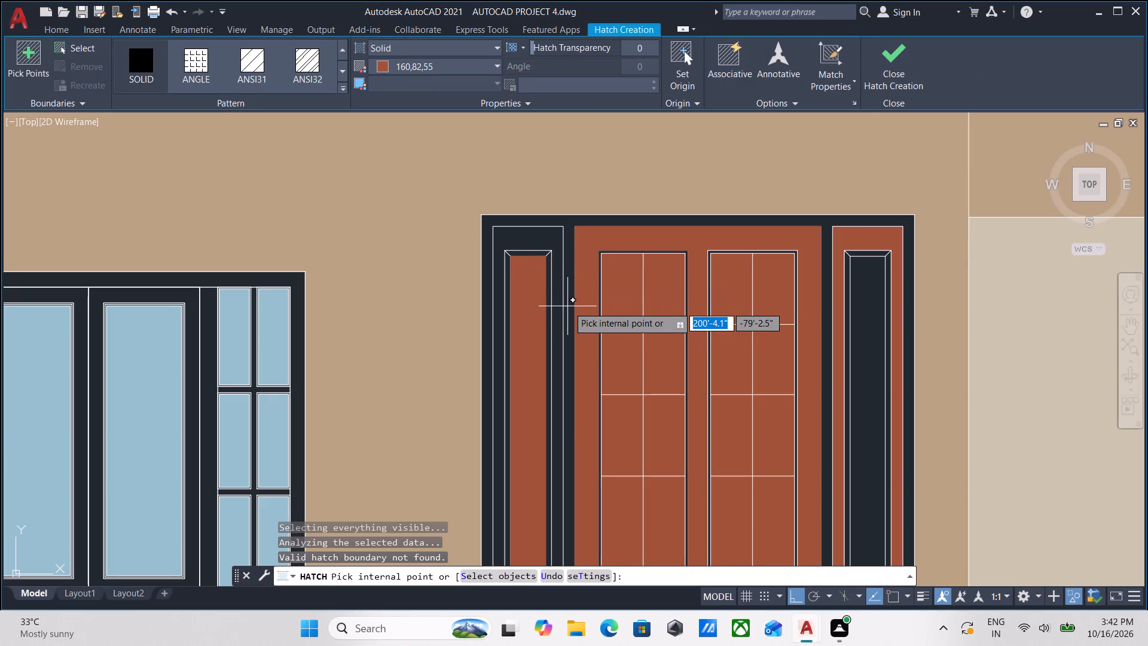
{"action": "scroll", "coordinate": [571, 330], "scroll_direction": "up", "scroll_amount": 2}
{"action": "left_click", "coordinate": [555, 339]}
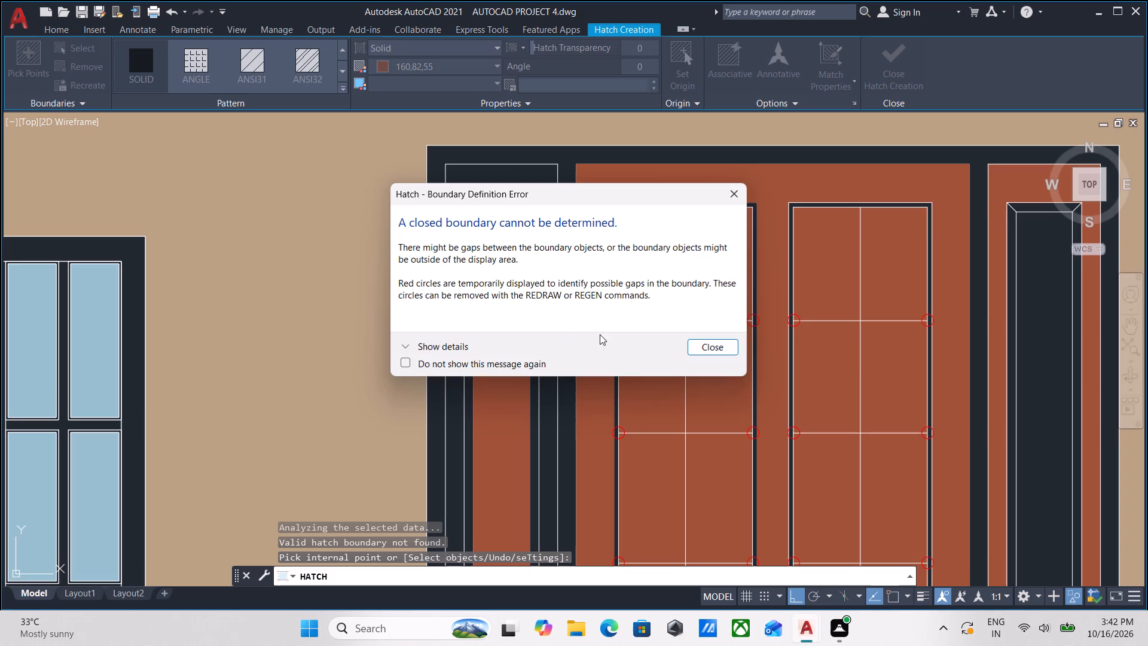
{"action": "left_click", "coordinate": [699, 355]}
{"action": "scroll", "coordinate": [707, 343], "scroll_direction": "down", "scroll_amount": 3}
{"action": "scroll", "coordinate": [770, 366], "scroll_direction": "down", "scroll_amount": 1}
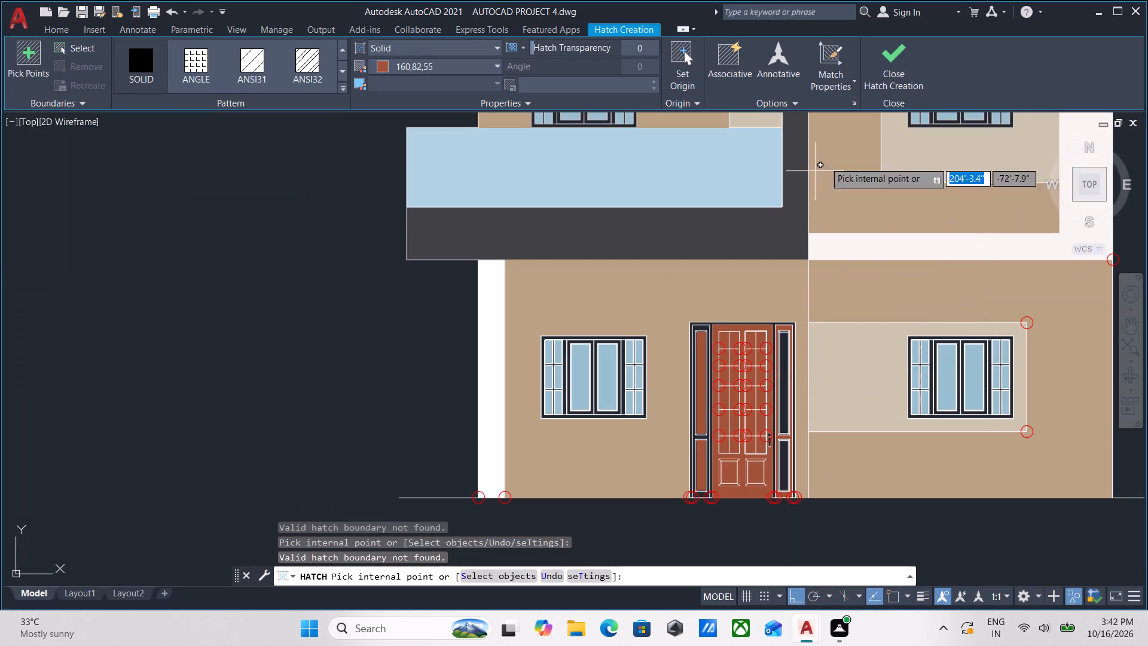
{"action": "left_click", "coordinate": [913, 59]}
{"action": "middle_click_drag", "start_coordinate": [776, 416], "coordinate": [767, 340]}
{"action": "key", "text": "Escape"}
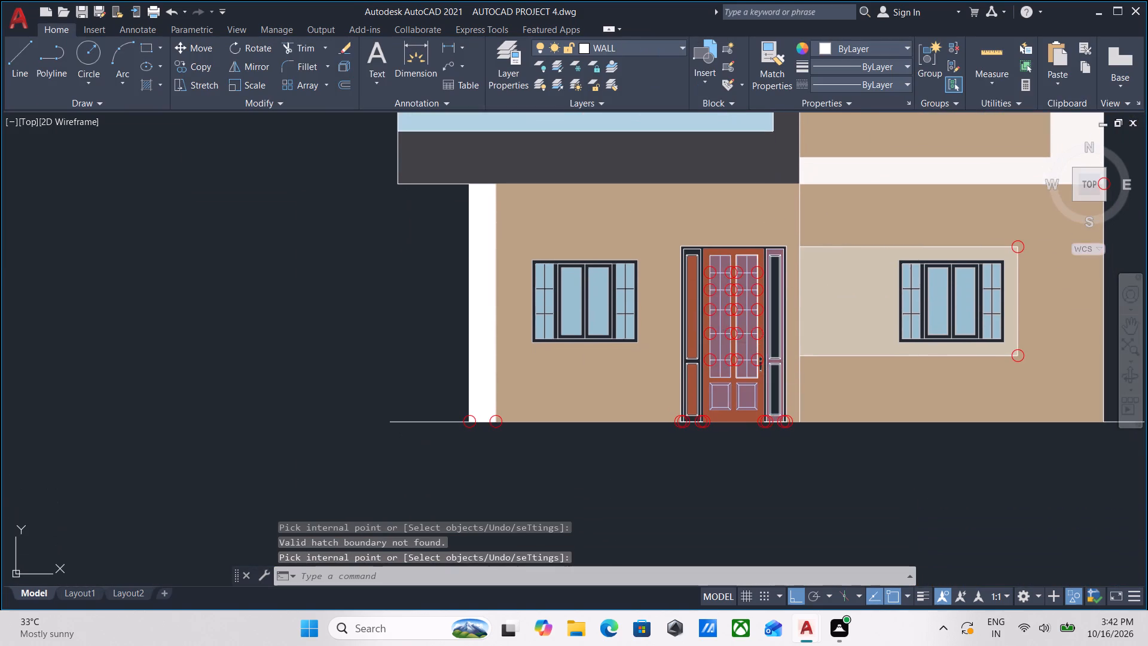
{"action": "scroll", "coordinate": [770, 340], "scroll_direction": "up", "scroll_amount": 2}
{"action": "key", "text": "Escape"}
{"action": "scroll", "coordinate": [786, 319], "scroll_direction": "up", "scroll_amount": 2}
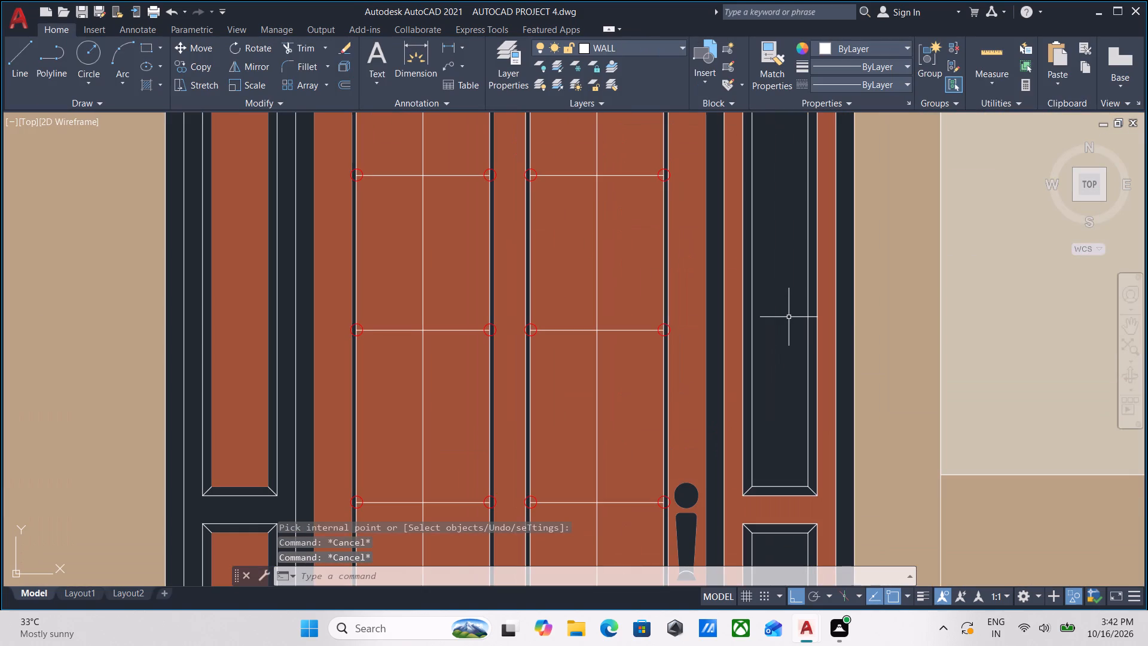
Start another 160,82,55 solid hatch and fill the centre and bottom bevel of the right sidelight's upper panel.
{"action": "key", "text": "h"}
{"action": "key", "text": "Return"}
{"action": "left_click", "coordinate": [767, 313]}
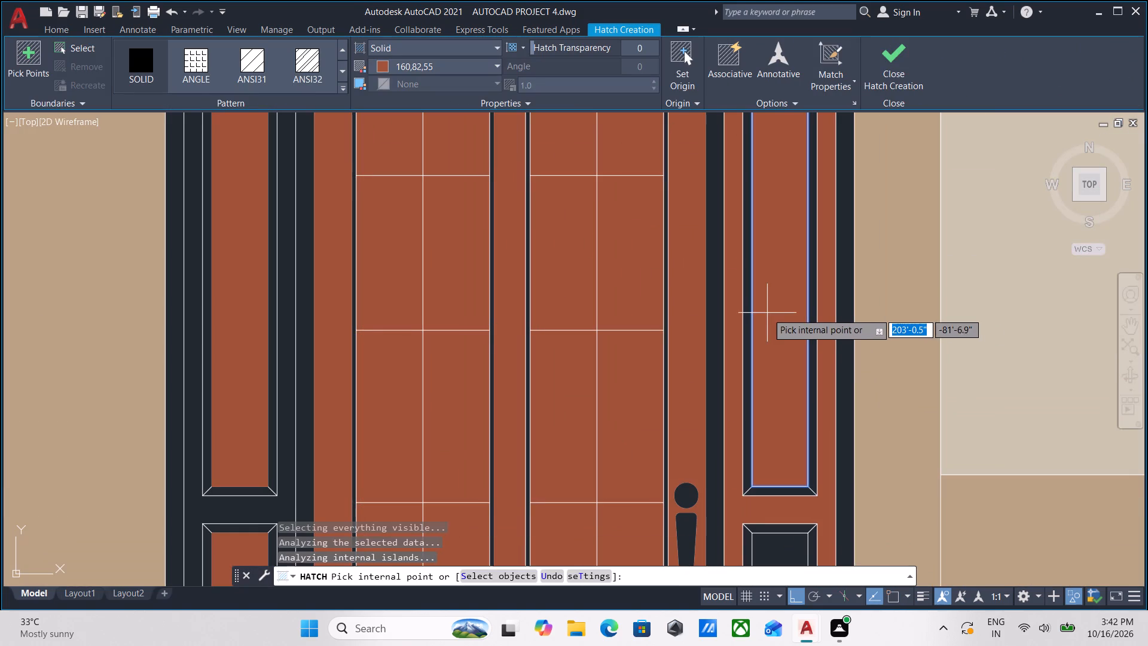
{"action": "middle_click_drag", "start_coordinate": [771, 340], "coordinate": [773, 225]}
{"action": "scroll", "coordinate": [773, 224], "scroll_direction": "down", "scroll_amount": 1}
{"action": "scroll", "coordinate": [774, 328], "scroll_direction": "up", "scroll_amount": 3}
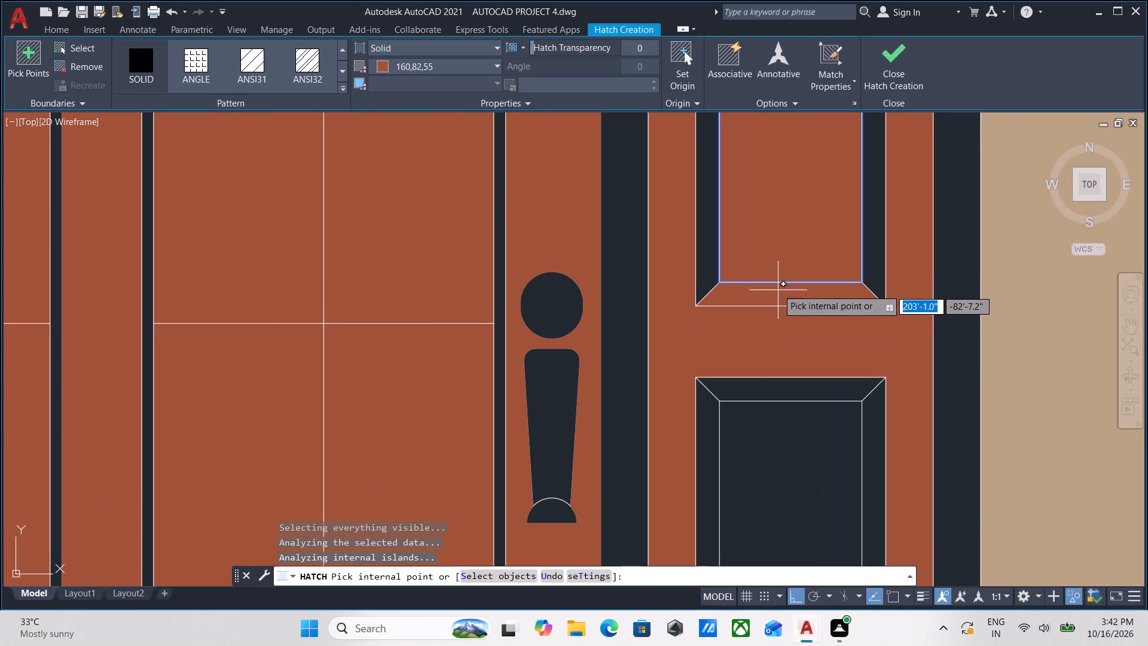
{"action": "left_click", "coordinate": [777, 288]}
{"action": "middle_click_drag", "start_coordinate": [777, 304], "coordinate": [773, 392]}
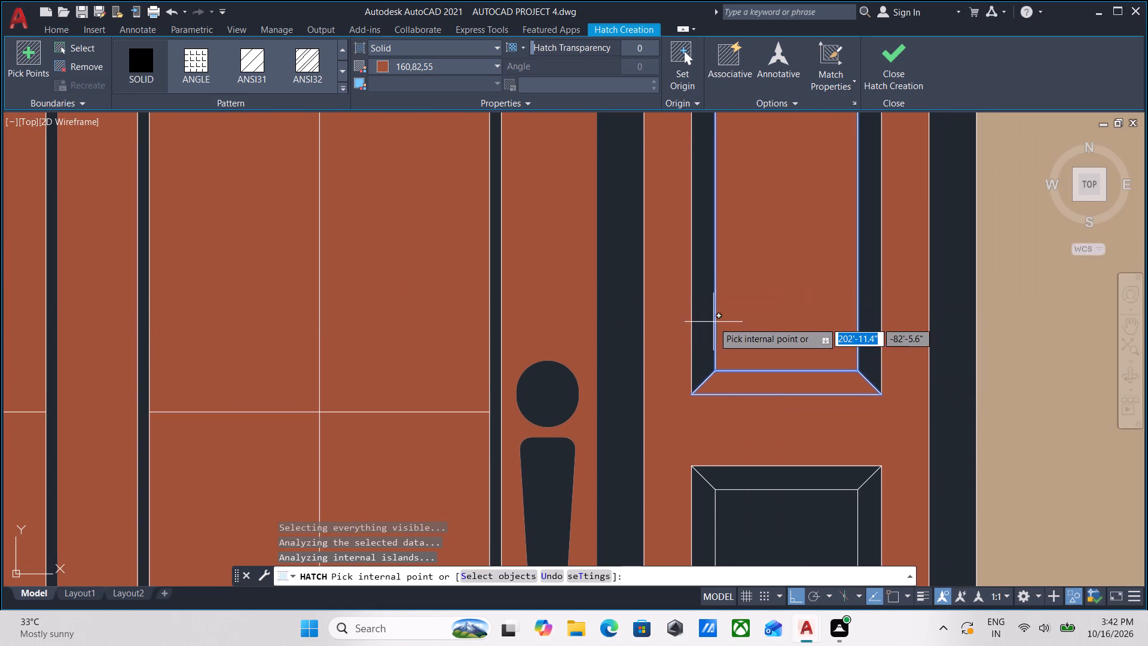
{"action": "left_click", "coordinate": [698, 319]}
{"action": "left_click", "coordinate": [722, 348]}
Add the centre and top bevel of the right sidelight's lower panel to the hatch.
{"action": "scroll", "coordinate": [723, 348], "scroll_direction": "down", "scroll_amount": 2}
{"action": "middle_click_drag", "start_coordinate": [723, 348], "coordinate": [715, 287]}
{"action": "left_click", "coordinate": [741, 411]}
{"action": "scroll", "coordinate": [743, 377], "scroll_direction": "down", "scroll_amount": 1}
{"action": "middle_click_drag", "start_coordinate": [743, 377], "coordinate": [697, 432]}
{"action": "scroll", "coordinate": [697, 388], "scroll_direction": "up", "scroll_amount": 4}
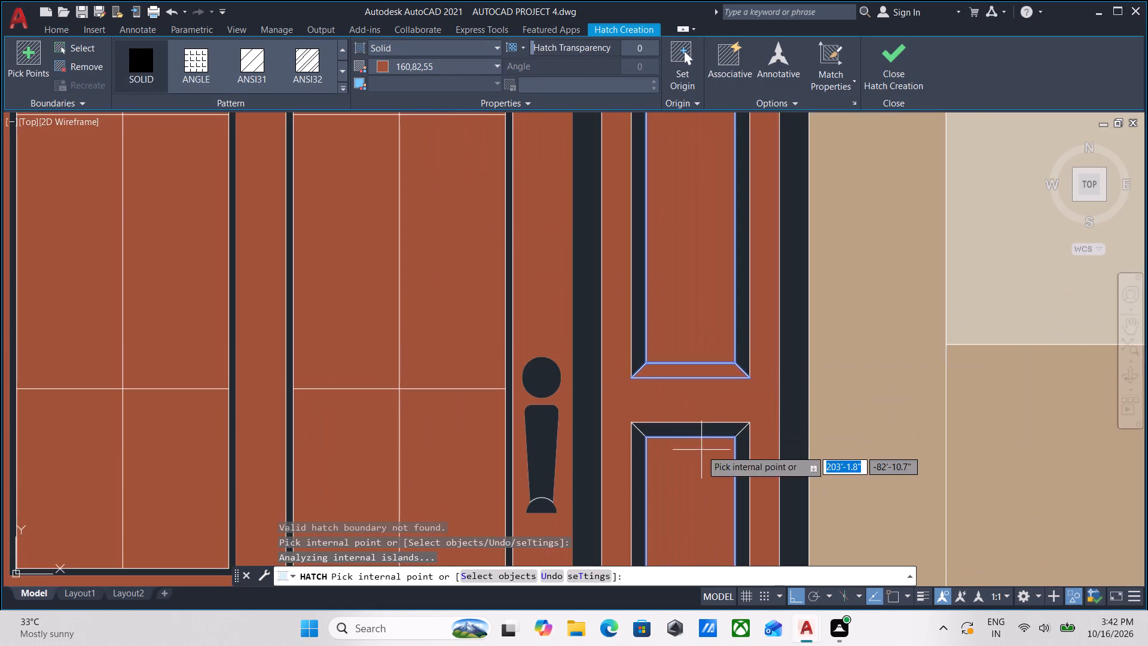
{"action": "scroll", "coordinate": [701, 452], "scroll_direction": "up", "scroll_amount": 3}
{"action": "left_click", "coordinate": [685, 377]}
Add the right, left and bottom bevels of the right sidelight's lower panel to the reddish-brown hatch.
{"action": "scroll", "coordinate": [707, 388], "scroll_direction": "down", "scroll_amount": 1}
{"action": "middle_click_drag", "start_coordinate": [707, 383], "coordinate": [654, 301]}
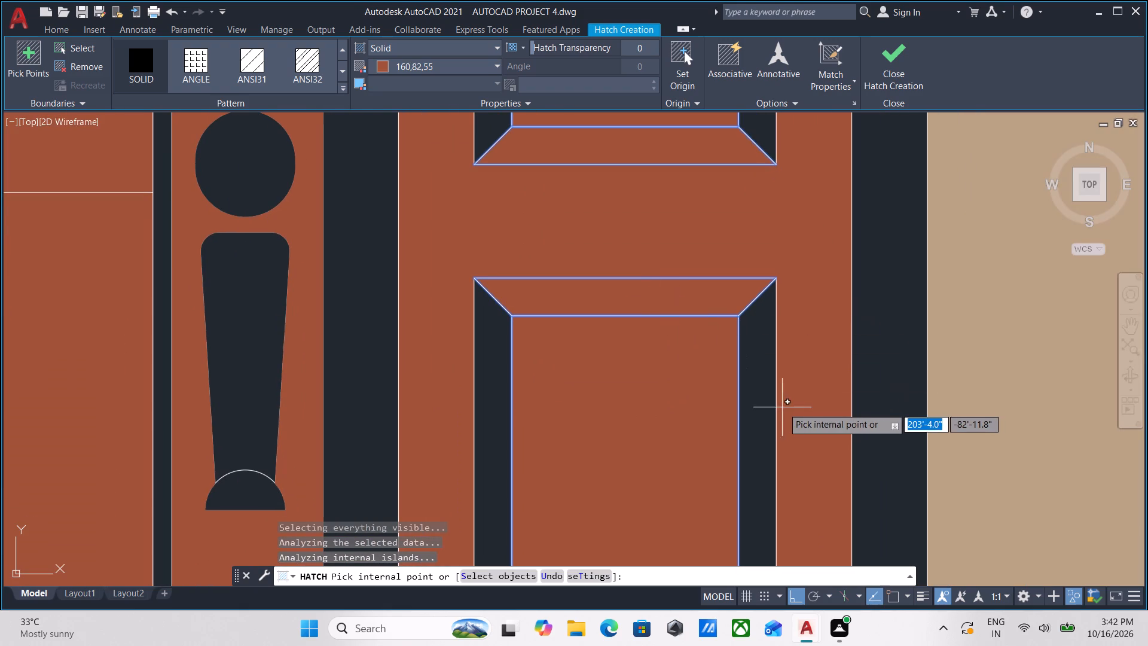
{"action": "left_click", "coordinate": [755, 405]}
{"action": "scroll", "coordinate": [755, 405], "scroll_direction": "down", "scroll_amount": 2}
{"action": "left_click", "coordinate": [717, 345]}
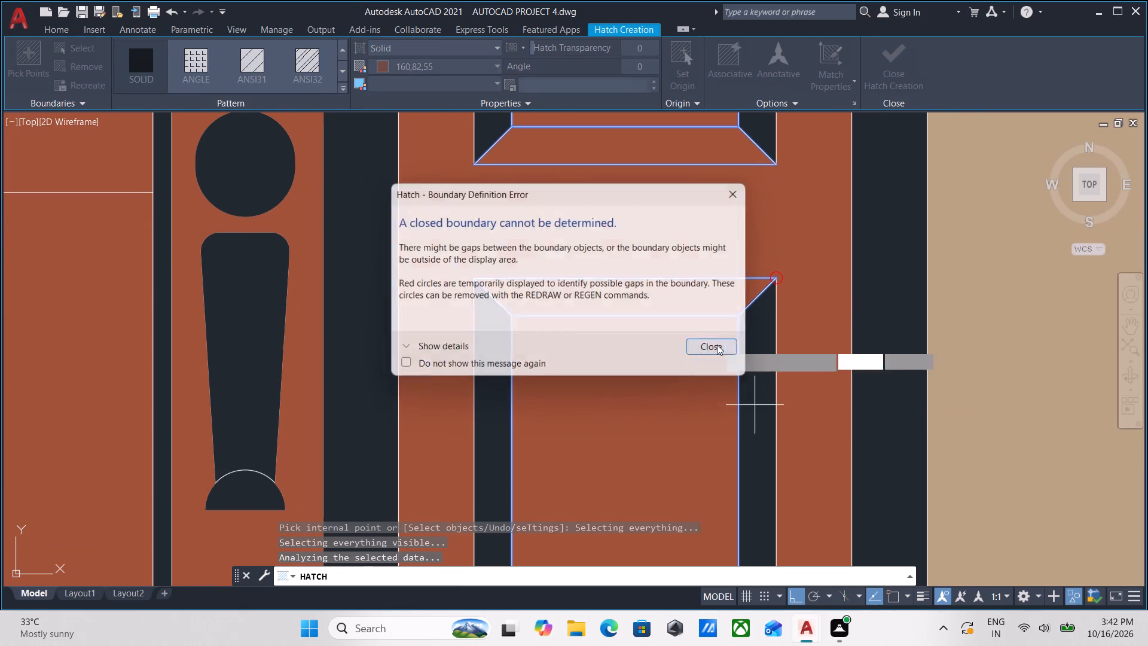
{"action": "scroll", "coordinate": [728, 380], "scroll_direction": "down", "scroll_amount": 3}
{"action": "middle_click_drag", "start_coordinate": [726, 364], "coordinate": [720, 328]}
{"action": "middle_click_drag", "start_coordinate": [723, 383], "coordinate": [713, 306]}
{"action": "scroll", "coordinate": [718, 362], "scroll_direction": "down", "scroll_amount": 2}
{"action": "middle_click_drag", "start_coordinate": [717, 354], "coordinate": [716, 344]}
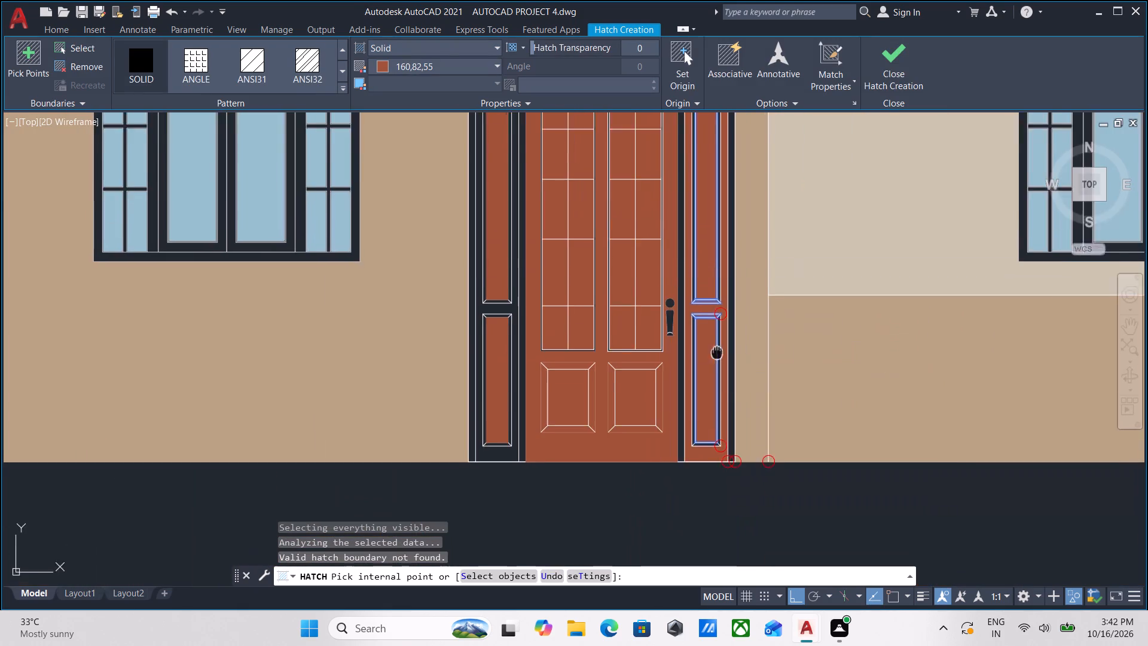
{"action": "middle_click_drag", "start_coordinate": [716, 344], "coordinate": [713, 307]}
{"action": "scroll", "coordinate": [715, 348], "scroll_direction": "up", "scroll_amount": 3}
{"action": "left_click", "coordinate": [710, 368]}
{"action": "scroll", "coordinate": [710, 368], "scroll_direction": "down", "scroll_amount": 2}
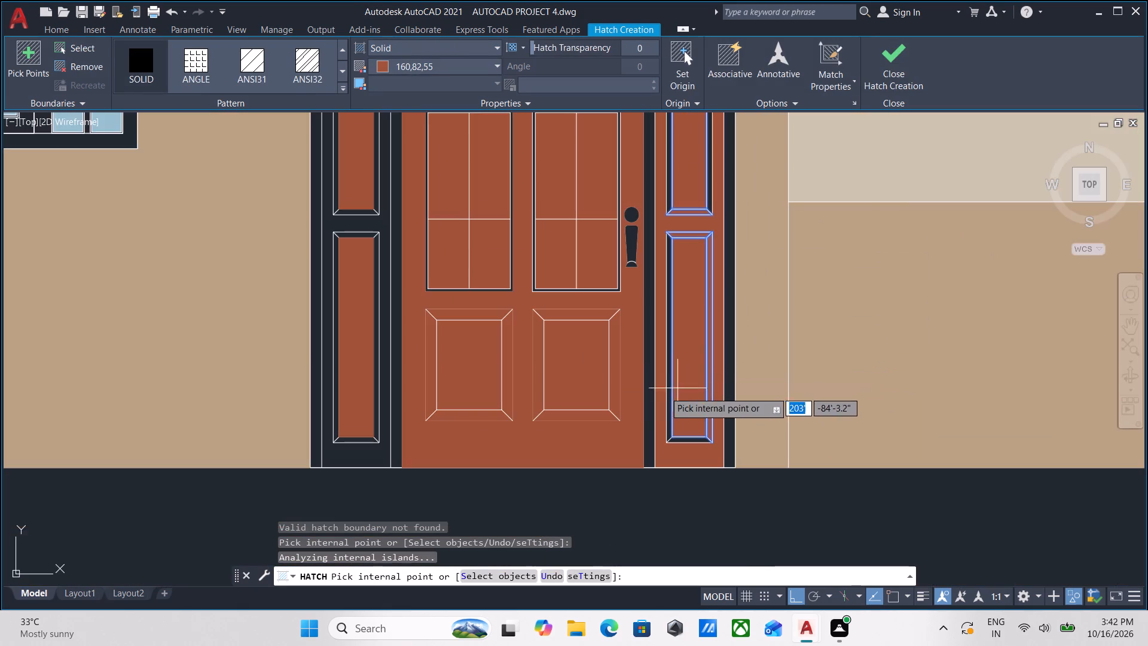
{"action": "scroll", "coordinate": [666, 387], "scroll_direction": "up", "scroll_amount": 2}
{"action": "left_click", "coordinate": [673, 385]}
{"action": "scroll", "coordinate": [673, 385], "scroll_direction": "down", "scroll_amount": 2}
{"action": "middle_click_drag", "start_coordinate": [674, 391], "coordinate": [674, 389]}
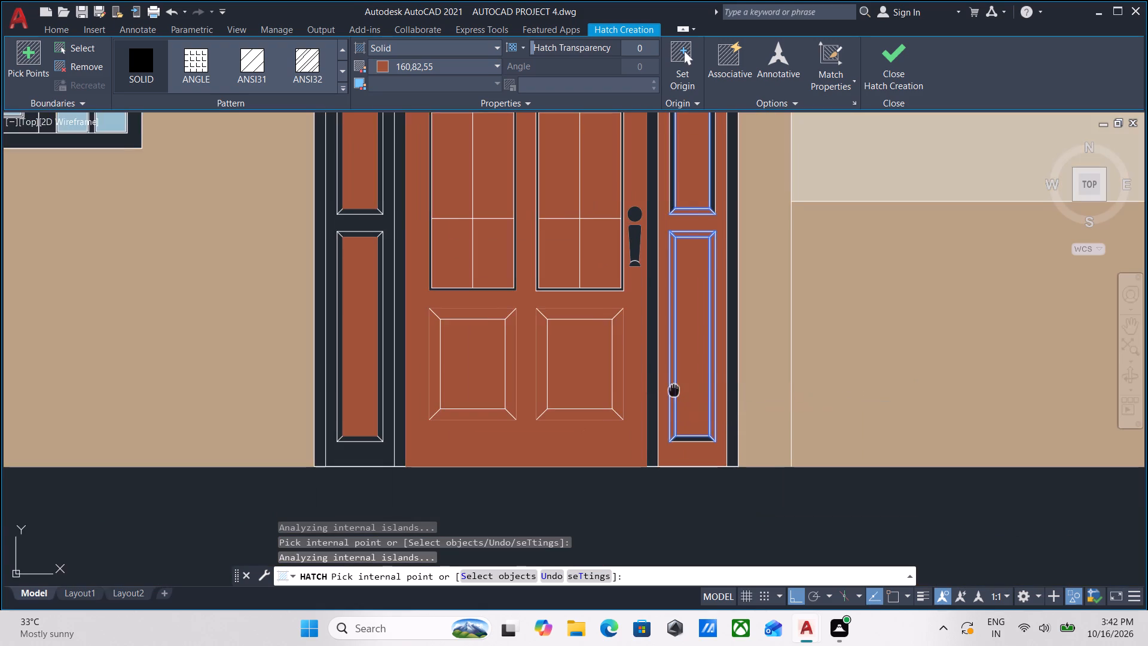
{"action": "middle_click_drag", "start_coordinate": [674, 389], "coordinate": [686, 334]}
{"action": "scroll", "coordinate": [703, 391], "scroll_direction": "up", "scroll_amount": 3}
{"action": "left_click", "coordinate": [710, 360]}
{"action": "scroll", "coordinate": [710, 360], "scroll_direction": "down", "scroll_amount": 4}
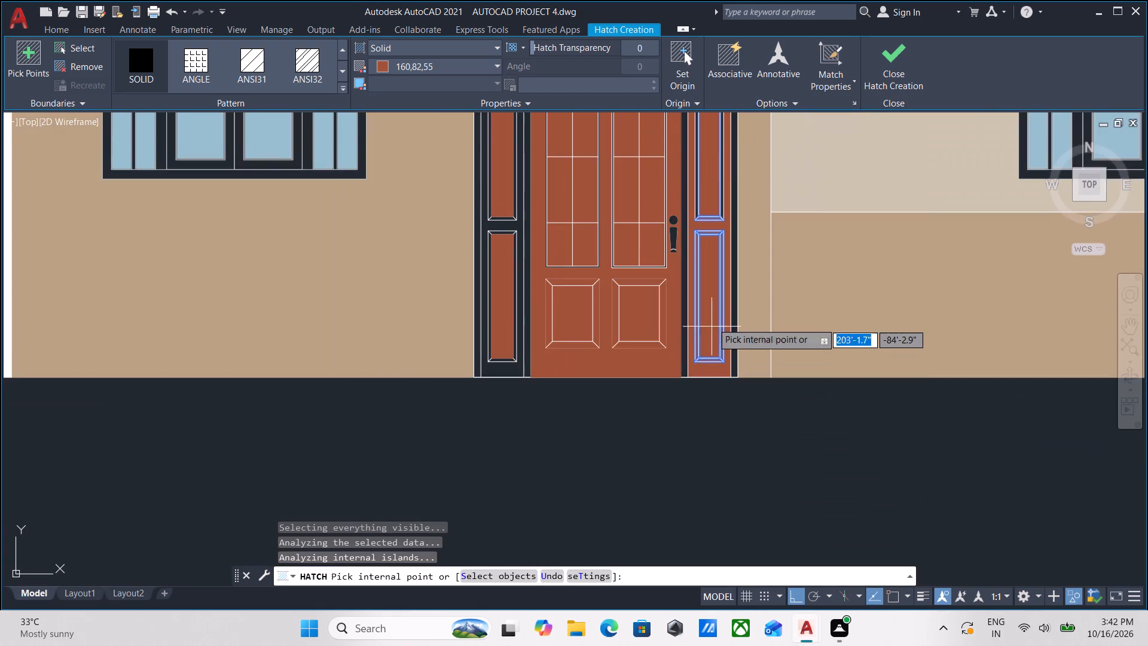
Add the top bevel of the right sidelight's upper panel to the hatch.
{"action": "middle_click_drag", "start_coordinate": [712, 318], "coordinate": [686, 407]}
{"action": "middle_click_drag", "start_coordinate": [700, 318], "coordinate": [698, 383]}
{"action": "middle_click_drag", "start_coordinate": [697, 290], "coordinate": [692, 364]}
{"action": "scroll", "coordinate": [671, 245], "scroll_direction": "up", "scroll_amount": 2}
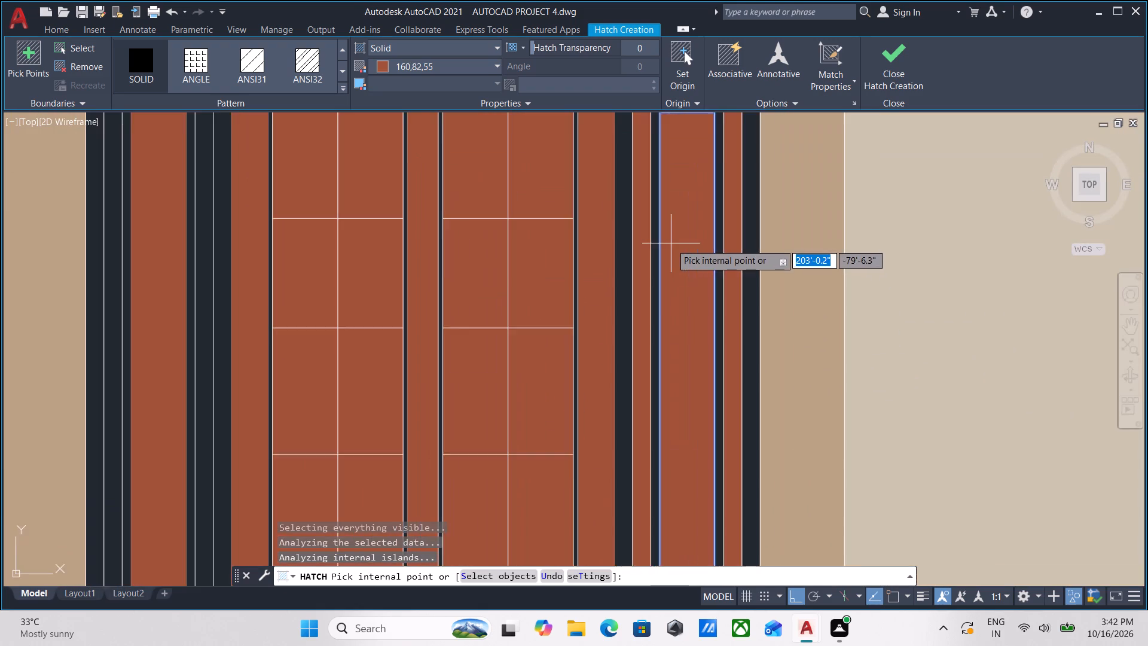
{"action": "middle_click_drag", "start_coordinate": [671, 243], "coordinate": [688, 411]}
{"action": "scroll", "coordinate": [691, 312], "scroll_direction": "up", "scroll_amount": 2}
{"action": "left_click", "coordinate": [701, 221]}
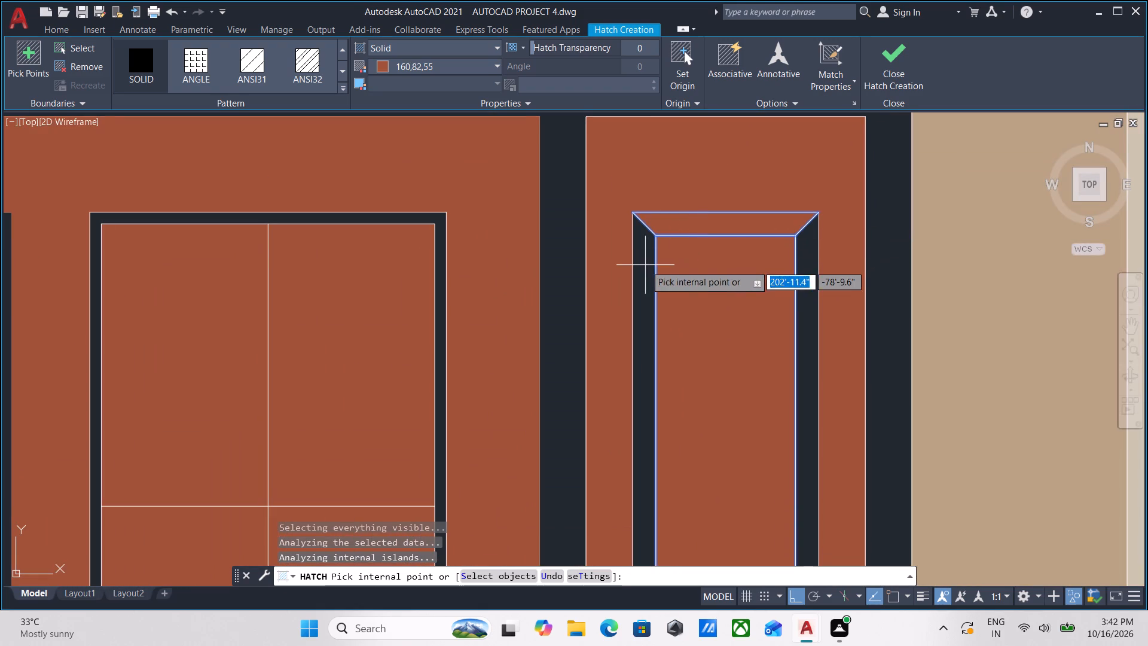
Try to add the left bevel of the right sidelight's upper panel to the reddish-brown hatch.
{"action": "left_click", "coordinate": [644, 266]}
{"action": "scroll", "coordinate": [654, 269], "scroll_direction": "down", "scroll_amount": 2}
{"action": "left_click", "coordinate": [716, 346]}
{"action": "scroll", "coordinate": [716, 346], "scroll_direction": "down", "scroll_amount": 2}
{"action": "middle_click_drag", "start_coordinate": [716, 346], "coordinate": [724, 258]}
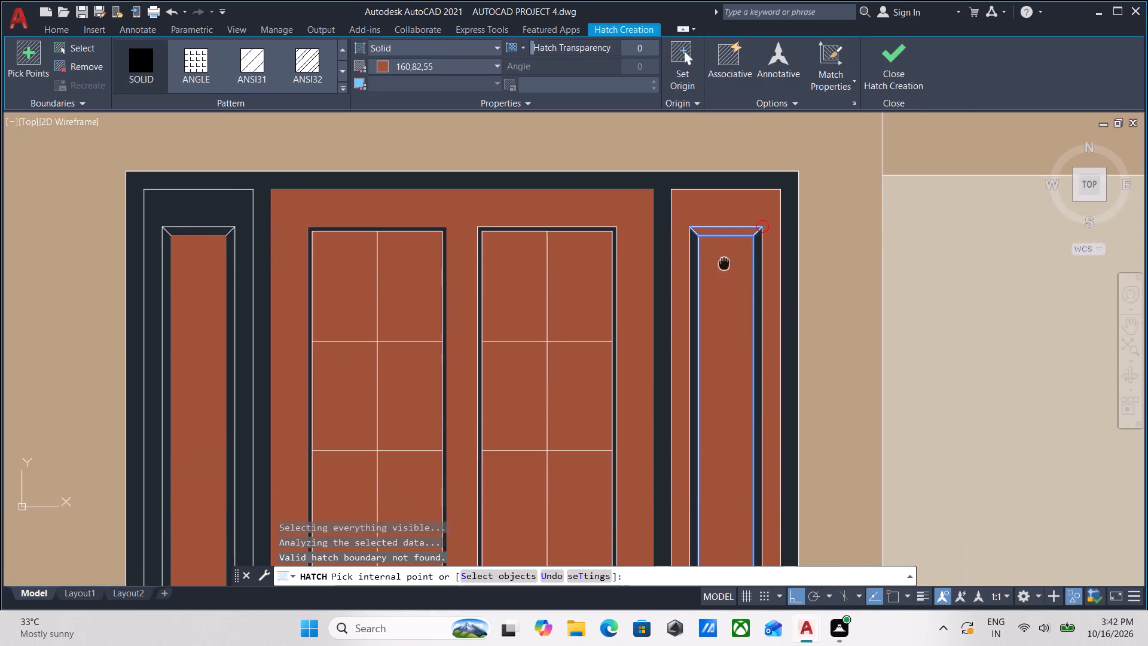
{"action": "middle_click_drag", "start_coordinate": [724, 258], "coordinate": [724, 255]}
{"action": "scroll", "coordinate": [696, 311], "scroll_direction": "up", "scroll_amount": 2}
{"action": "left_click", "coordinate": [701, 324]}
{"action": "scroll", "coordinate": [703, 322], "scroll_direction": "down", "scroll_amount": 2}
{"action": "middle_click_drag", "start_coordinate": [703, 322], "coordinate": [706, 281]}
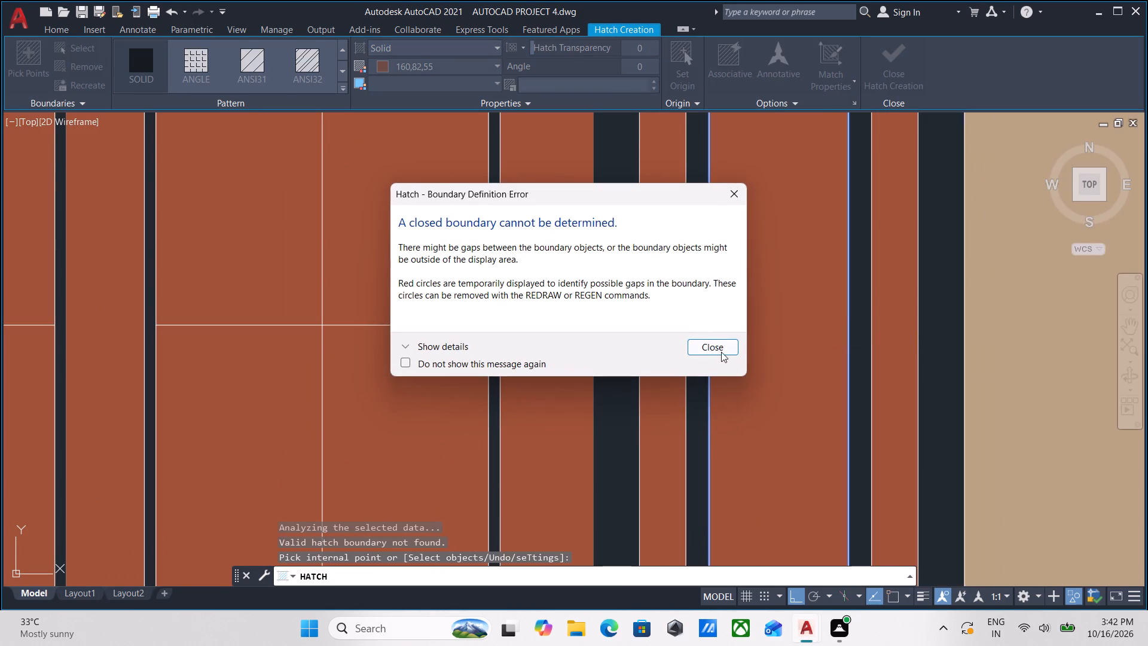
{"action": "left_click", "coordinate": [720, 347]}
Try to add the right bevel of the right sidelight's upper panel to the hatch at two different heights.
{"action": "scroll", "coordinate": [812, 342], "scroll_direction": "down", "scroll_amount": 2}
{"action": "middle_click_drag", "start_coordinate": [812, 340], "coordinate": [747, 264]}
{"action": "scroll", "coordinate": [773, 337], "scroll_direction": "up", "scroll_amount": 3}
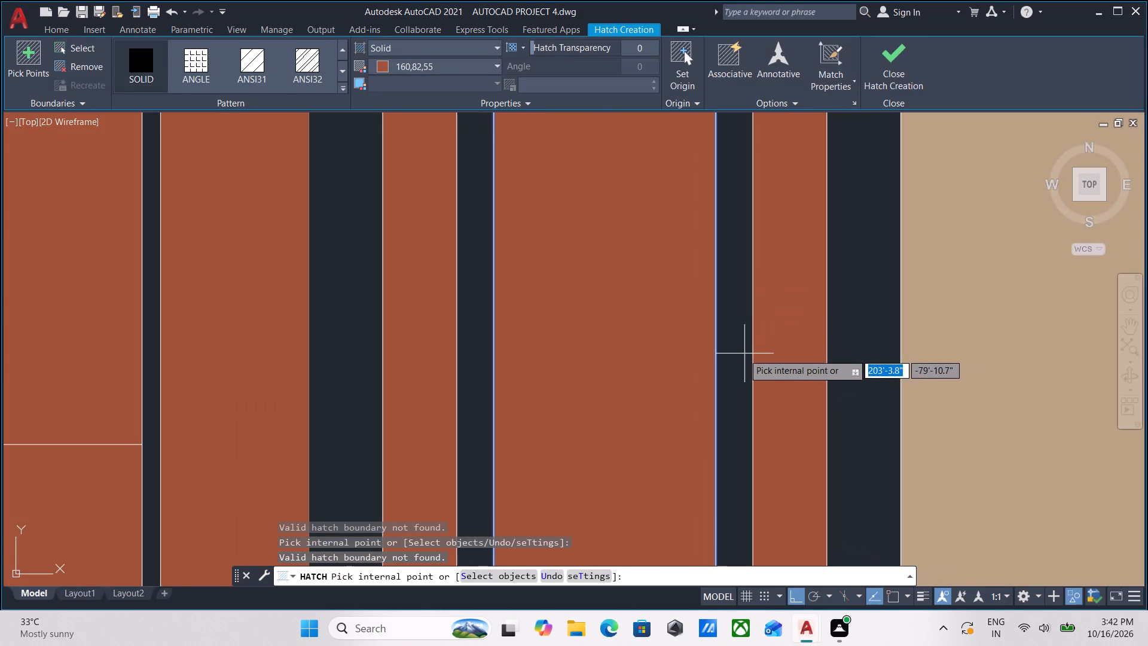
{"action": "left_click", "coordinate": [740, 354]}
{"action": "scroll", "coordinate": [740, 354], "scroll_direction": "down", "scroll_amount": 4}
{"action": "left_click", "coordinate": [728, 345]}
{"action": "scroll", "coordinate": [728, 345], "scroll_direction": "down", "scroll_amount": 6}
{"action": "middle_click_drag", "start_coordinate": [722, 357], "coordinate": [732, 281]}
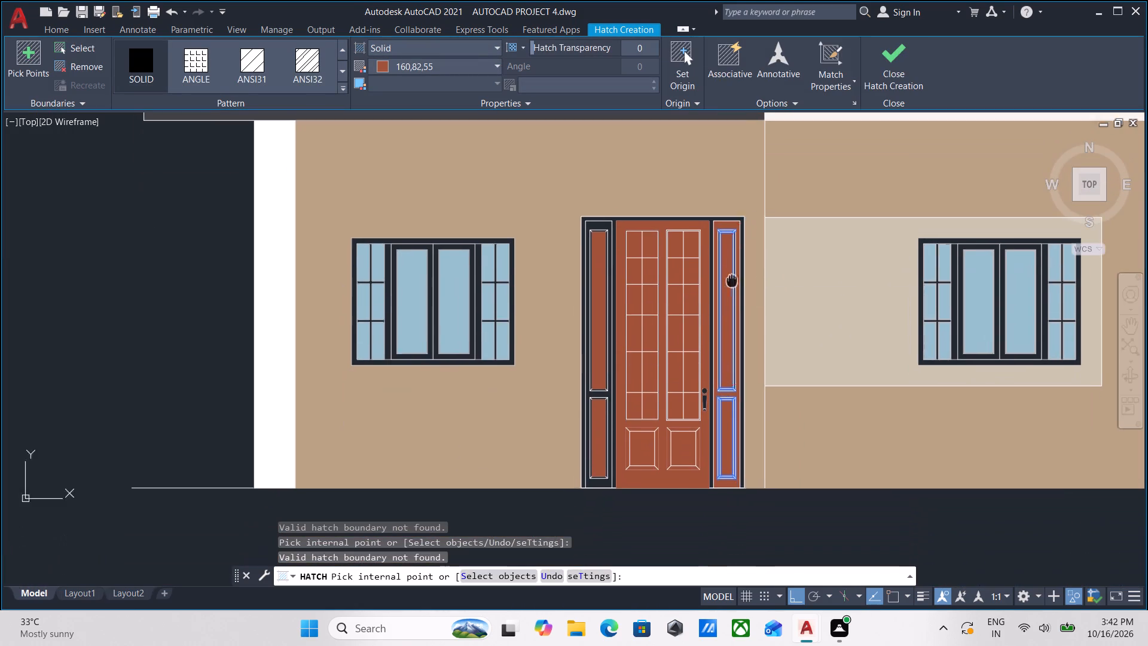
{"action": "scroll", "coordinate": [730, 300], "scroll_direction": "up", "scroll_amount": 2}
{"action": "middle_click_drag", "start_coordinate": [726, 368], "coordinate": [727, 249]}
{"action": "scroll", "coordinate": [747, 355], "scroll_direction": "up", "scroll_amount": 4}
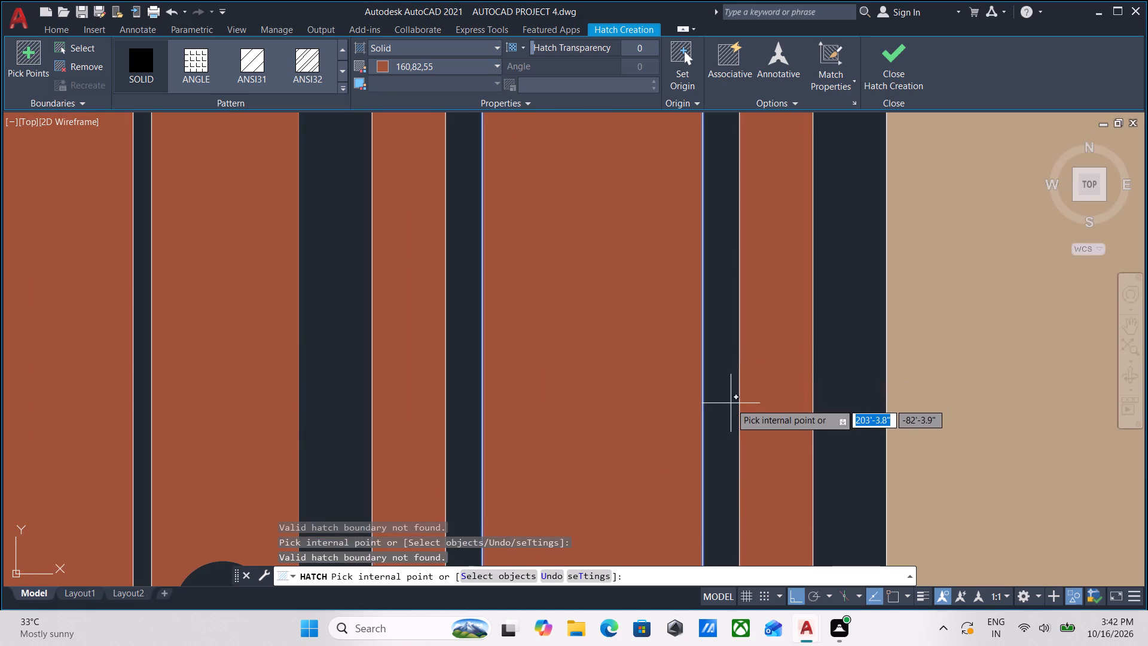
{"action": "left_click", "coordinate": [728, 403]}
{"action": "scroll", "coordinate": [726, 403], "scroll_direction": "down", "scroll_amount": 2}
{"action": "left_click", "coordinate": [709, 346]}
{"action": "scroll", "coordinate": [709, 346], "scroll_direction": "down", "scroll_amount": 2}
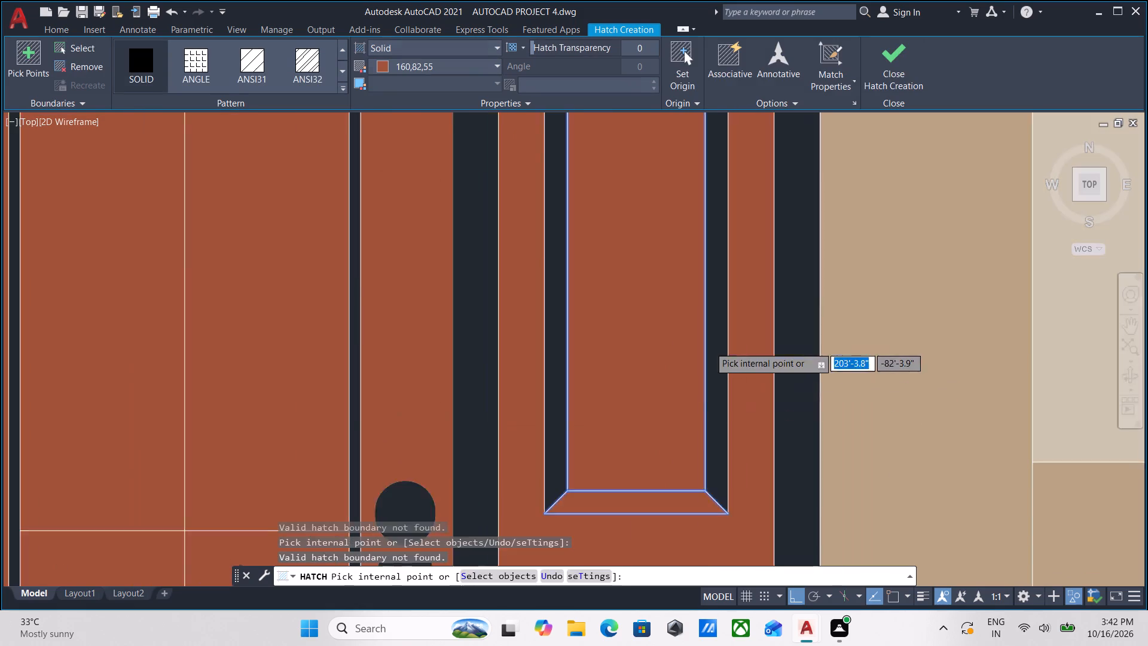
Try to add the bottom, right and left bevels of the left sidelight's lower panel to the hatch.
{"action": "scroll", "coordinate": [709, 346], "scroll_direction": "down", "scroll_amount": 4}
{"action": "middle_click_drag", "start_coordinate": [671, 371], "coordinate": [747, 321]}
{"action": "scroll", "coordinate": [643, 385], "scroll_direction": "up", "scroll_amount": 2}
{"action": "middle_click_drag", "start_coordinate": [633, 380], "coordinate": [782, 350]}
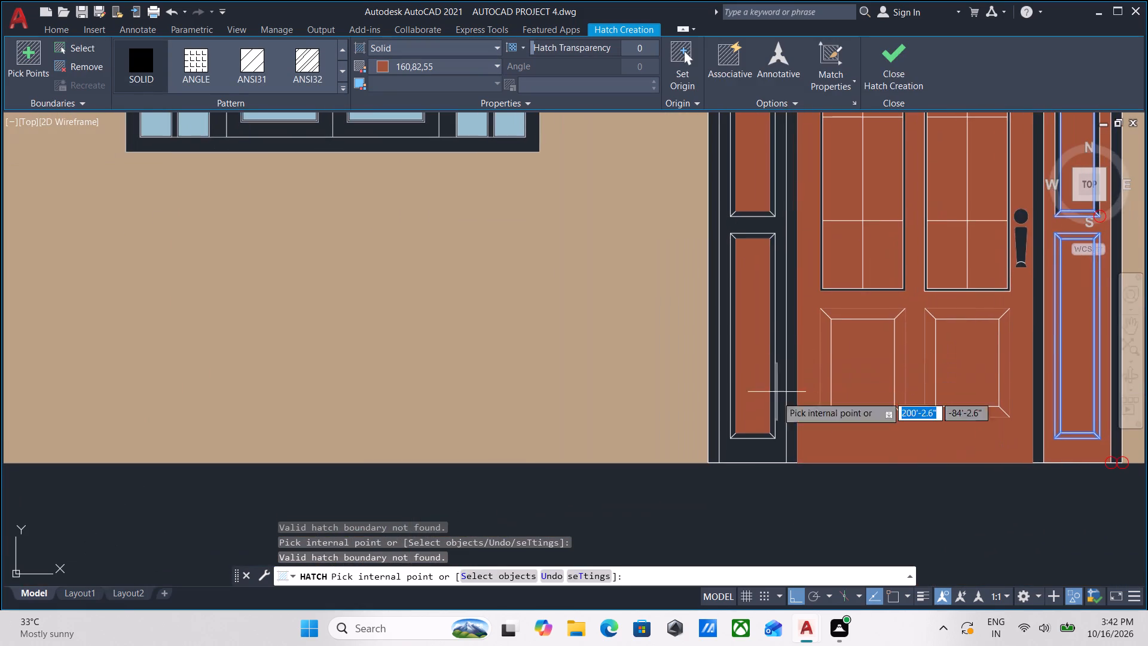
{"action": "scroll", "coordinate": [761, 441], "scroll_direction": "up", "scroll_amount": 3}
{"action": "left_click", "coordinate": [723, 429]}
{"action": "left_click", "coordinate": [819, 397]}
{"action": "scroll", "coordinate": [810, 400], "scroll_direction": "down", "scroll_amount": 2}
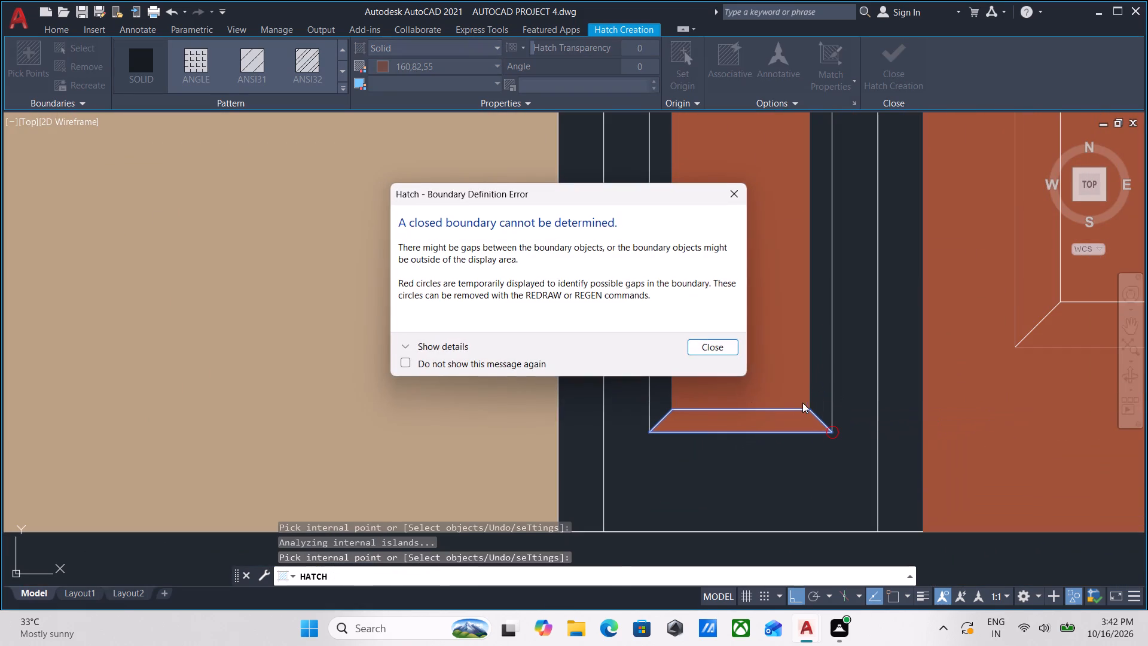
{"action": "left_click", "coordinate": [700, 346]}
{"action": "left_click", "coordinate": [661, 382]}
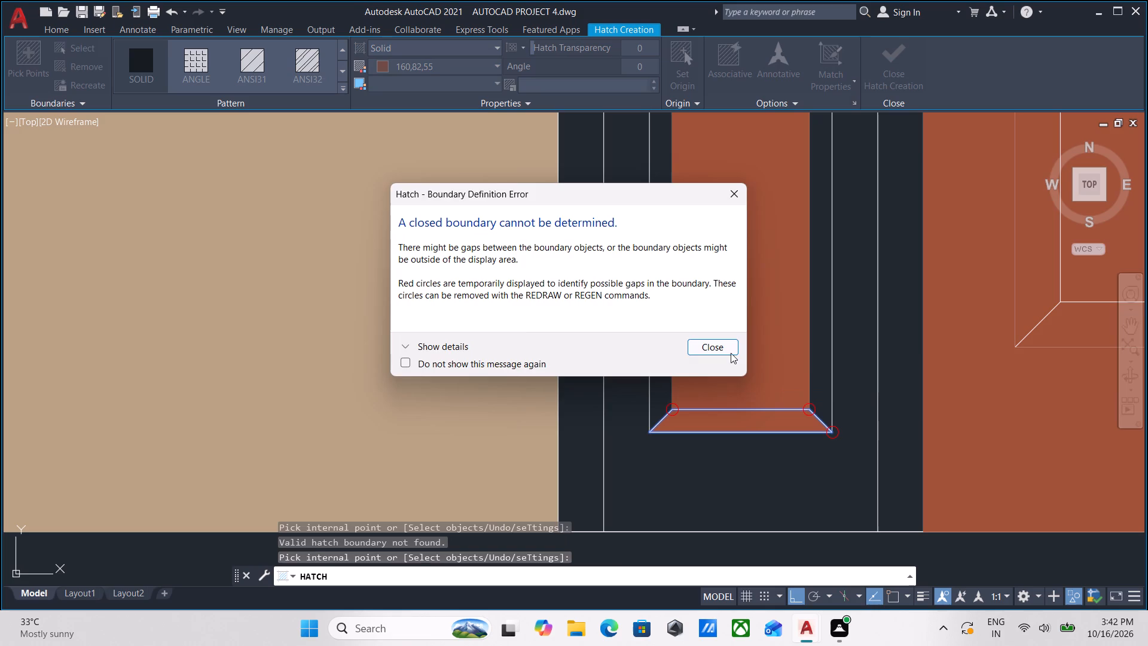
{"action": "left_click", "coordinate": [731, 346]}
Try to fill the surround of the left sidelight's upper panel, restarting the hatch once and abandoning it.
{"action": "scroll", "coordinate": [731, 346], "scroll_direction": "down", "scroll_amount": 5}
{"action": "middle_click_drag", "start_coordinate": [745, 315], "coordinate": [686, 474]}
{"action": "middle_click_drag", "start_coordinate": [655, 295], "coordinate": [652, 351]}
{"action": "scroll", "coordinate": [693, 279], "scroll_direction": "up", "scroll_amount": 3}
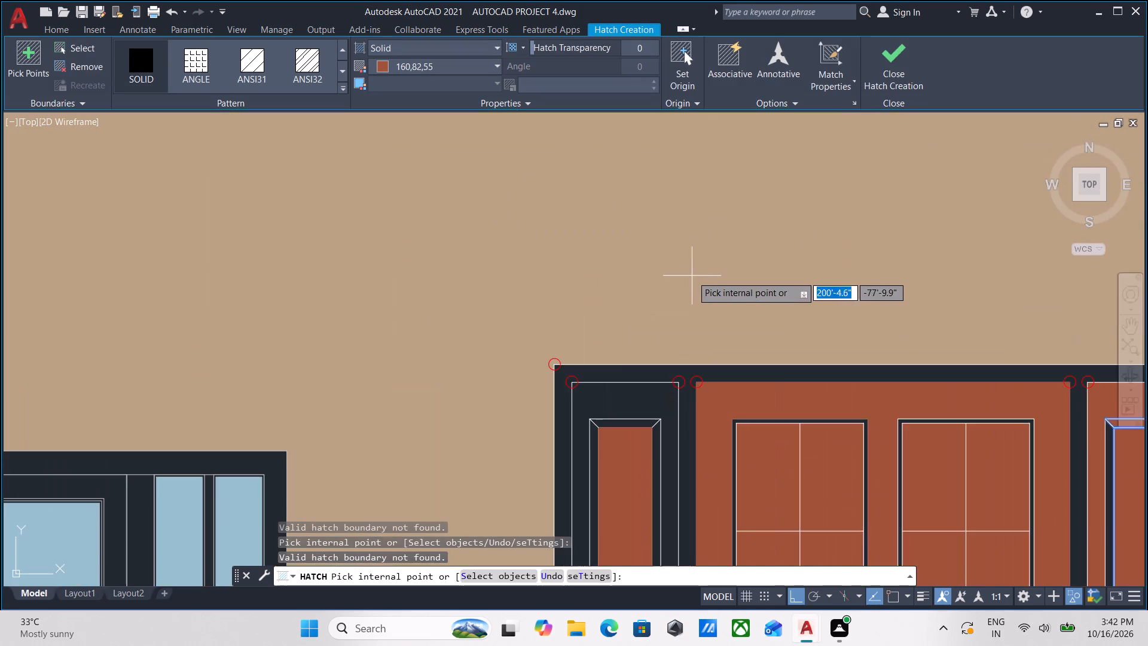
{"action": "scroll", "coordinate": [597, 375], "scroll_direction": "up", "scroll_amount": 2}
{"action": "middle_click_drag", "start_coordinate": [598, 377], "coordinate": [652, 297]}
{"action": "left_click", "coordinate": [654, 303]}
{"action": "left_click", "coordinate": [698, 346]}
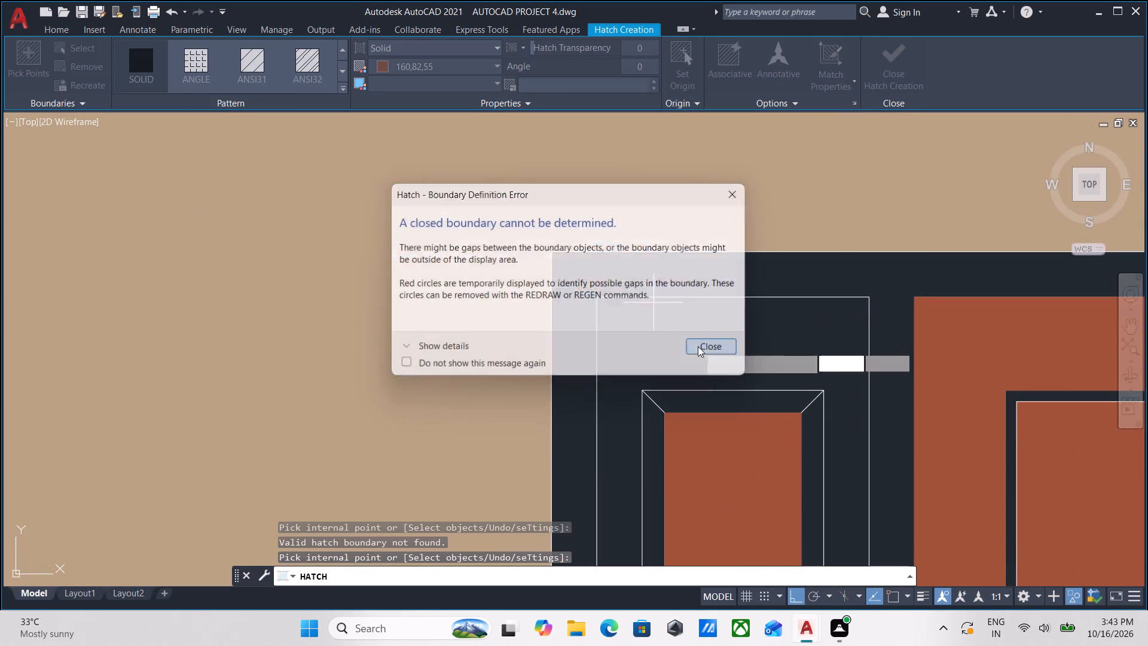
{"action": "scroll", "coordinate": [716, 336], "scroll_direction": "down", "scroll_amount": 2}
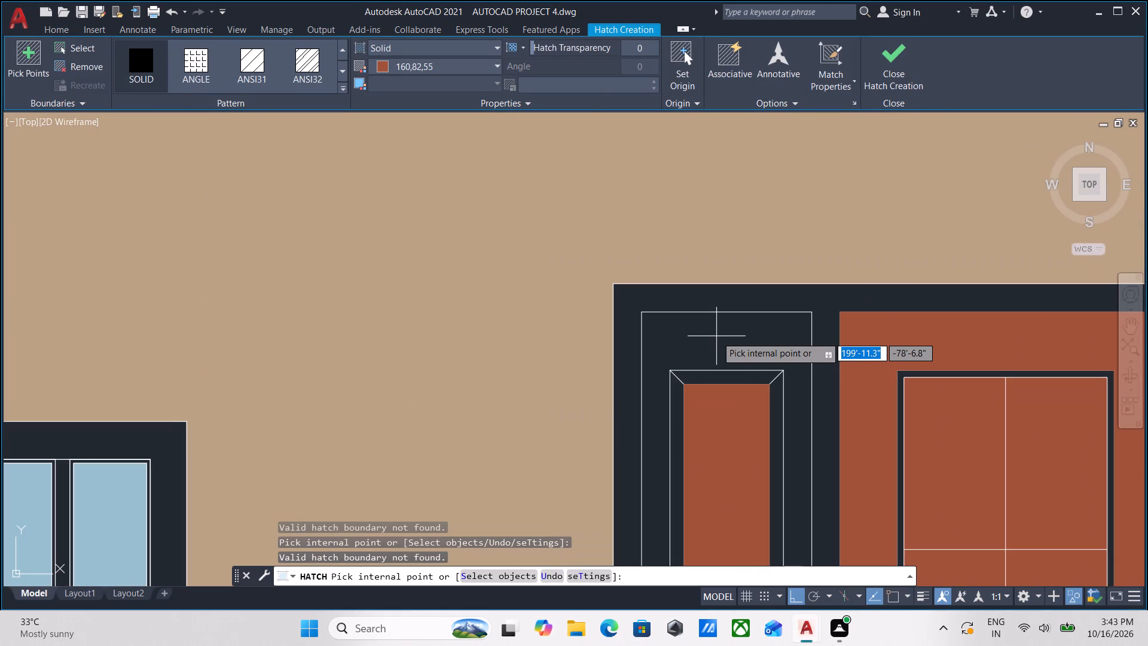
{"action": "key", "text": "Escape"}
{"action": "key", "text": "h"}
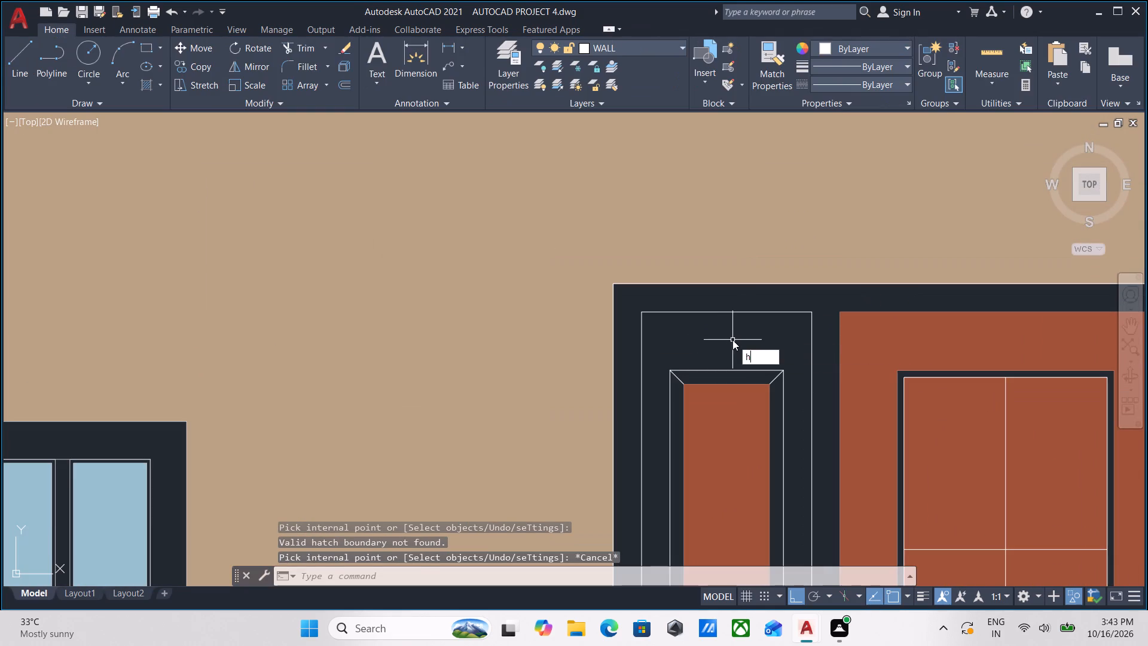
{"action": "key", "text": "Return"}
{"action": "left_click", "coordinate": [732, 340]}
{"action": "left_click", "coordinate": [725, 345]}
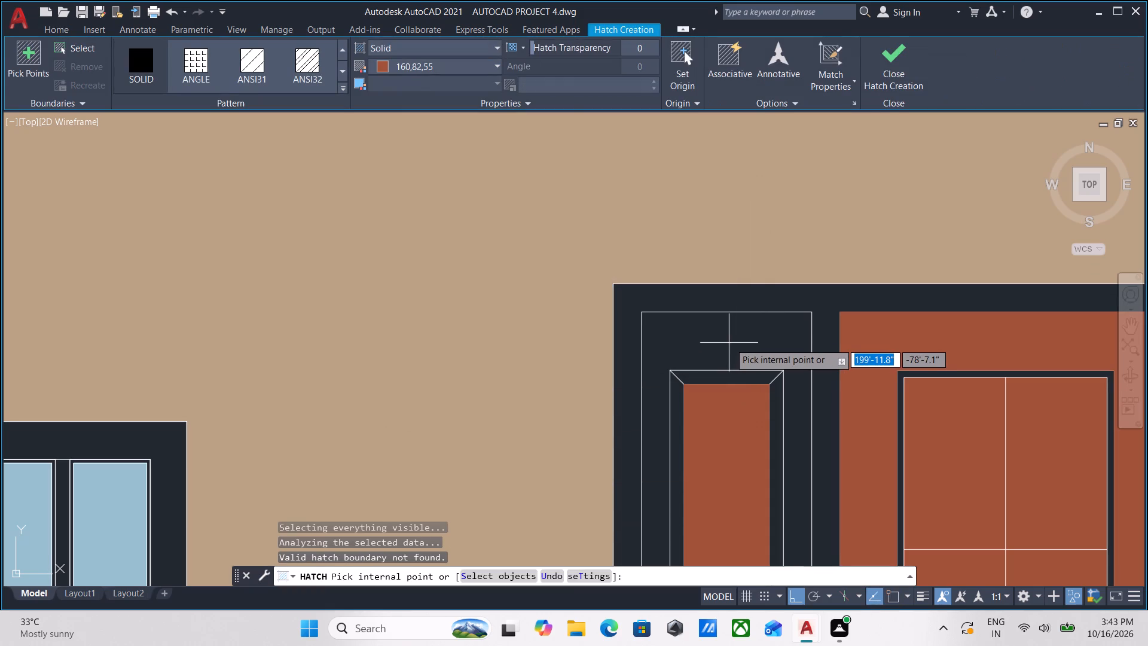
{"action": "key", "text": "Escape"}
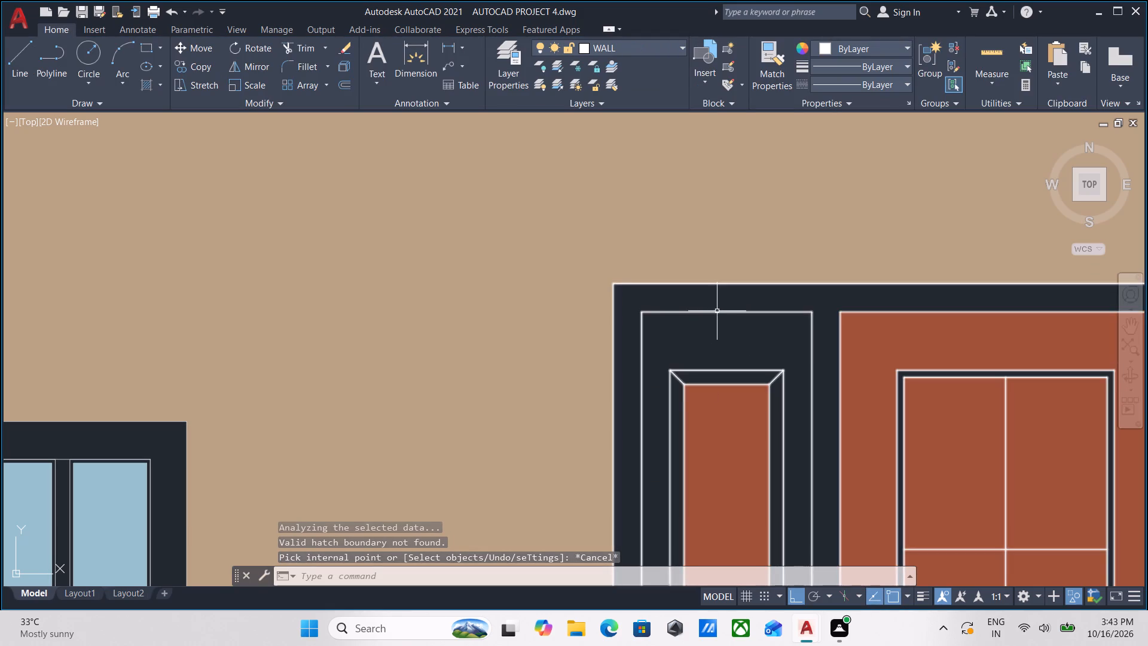
Isolate the main door object, including both sidelights, from the rest of the elevation.
{"action": "left_click", "coordinate": [717, 311]}
{"action": "right_click", "coordinate": [717, 311]}
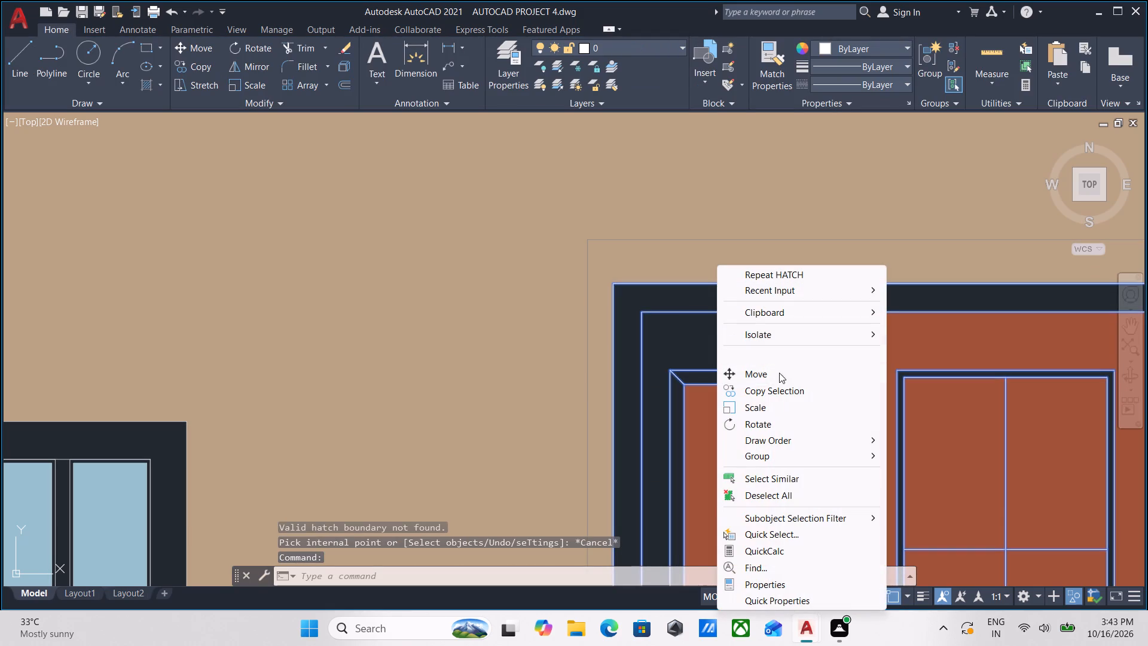
{"action": "left_click", "coordinate": [792, 334]}
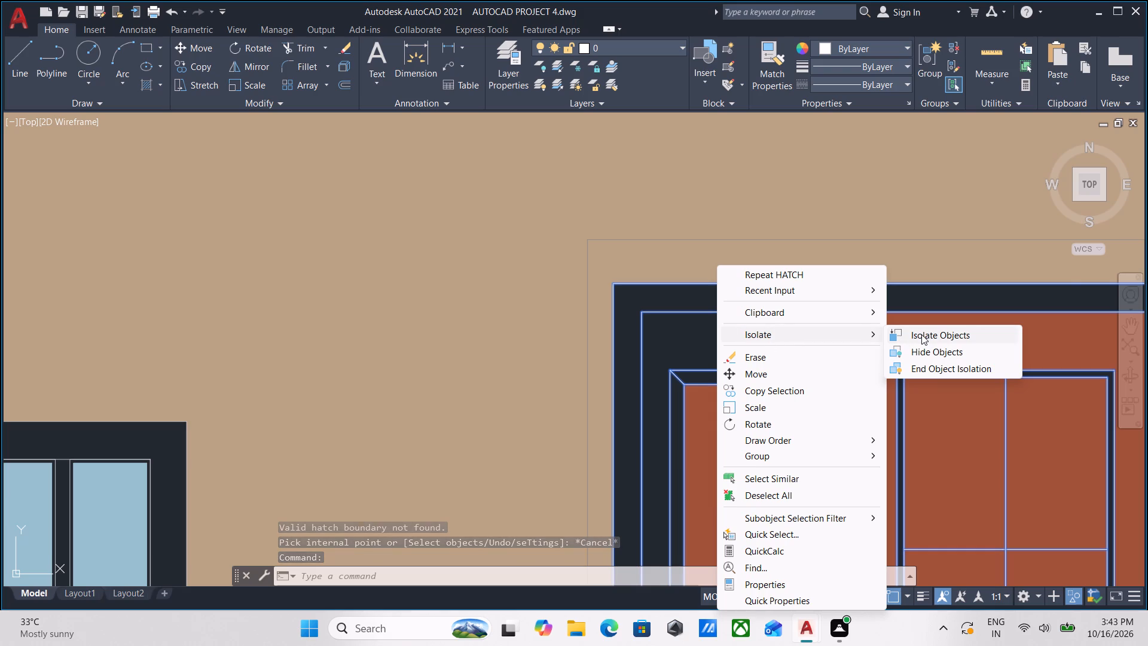
{"action": "left_click", "coordinate": [921, 334]}
Apply a solid 160,82,55 hatch to the left sidelight's surround, the outer door frame and the main door leaf.
{"action": "scroll", "coordinate": [813, 380], "scroll_direction": "down", "scroll_amount": 2}
{"action": "middle_click_drag", "start_coordinate": [794, 362], "coordinate": [661, 312]}
{"action": "middle_click_drag", "start_coordinate": [672, 353], "coordinate": [650, 297]}
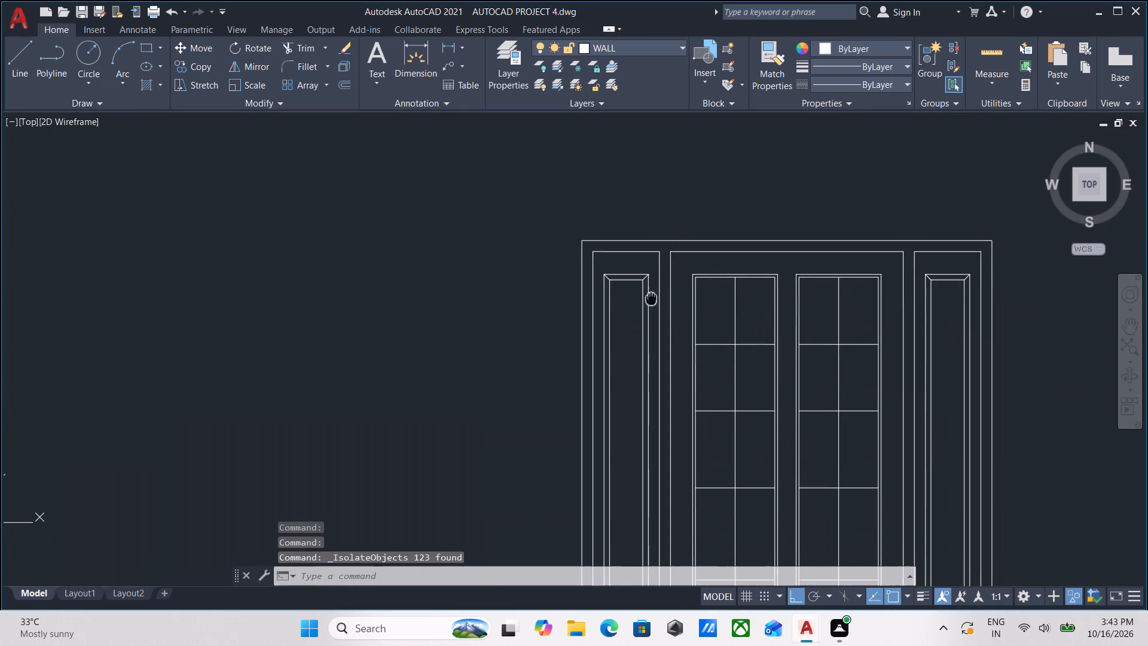
{"action": "middle_click_drag", "start_coordinate": [650, 297], "coordinate": [649, 297]}
{"action": "key", "text": "h"}
{"action": "key", "text": "Return"}
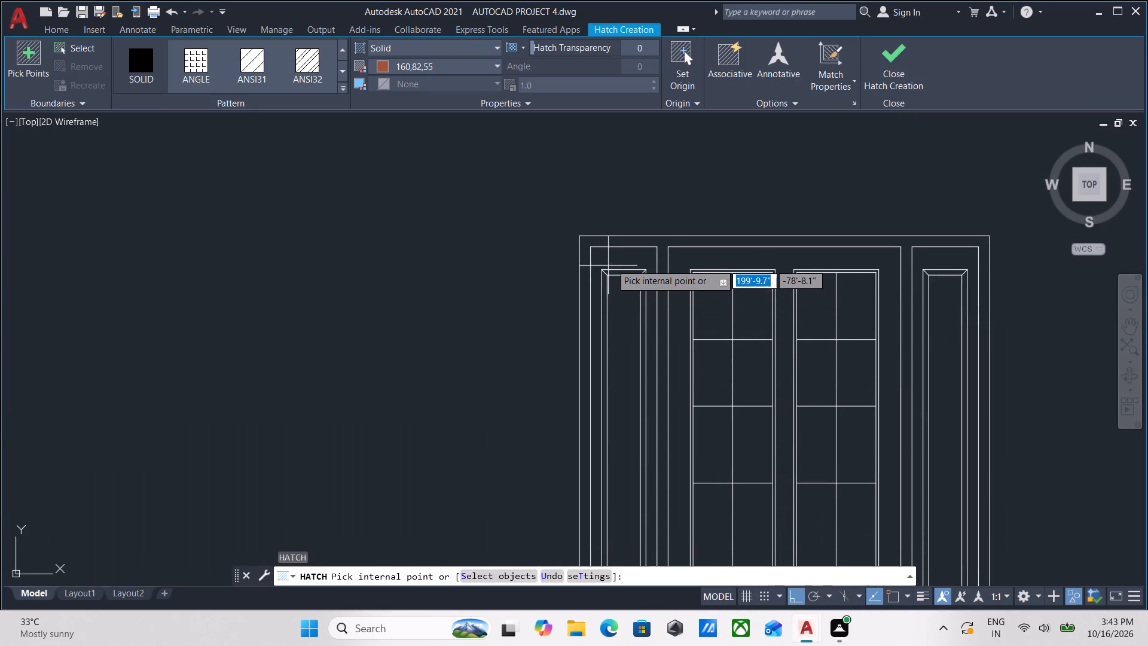
{"action": "left_click", "coordinate": [612, 263]}
{"action": "left_click", "coordinate": [736, 236]}
{"action": "middle_click_drag", "start_coordinate": [792, 255], "coordinate": [749, 240]}
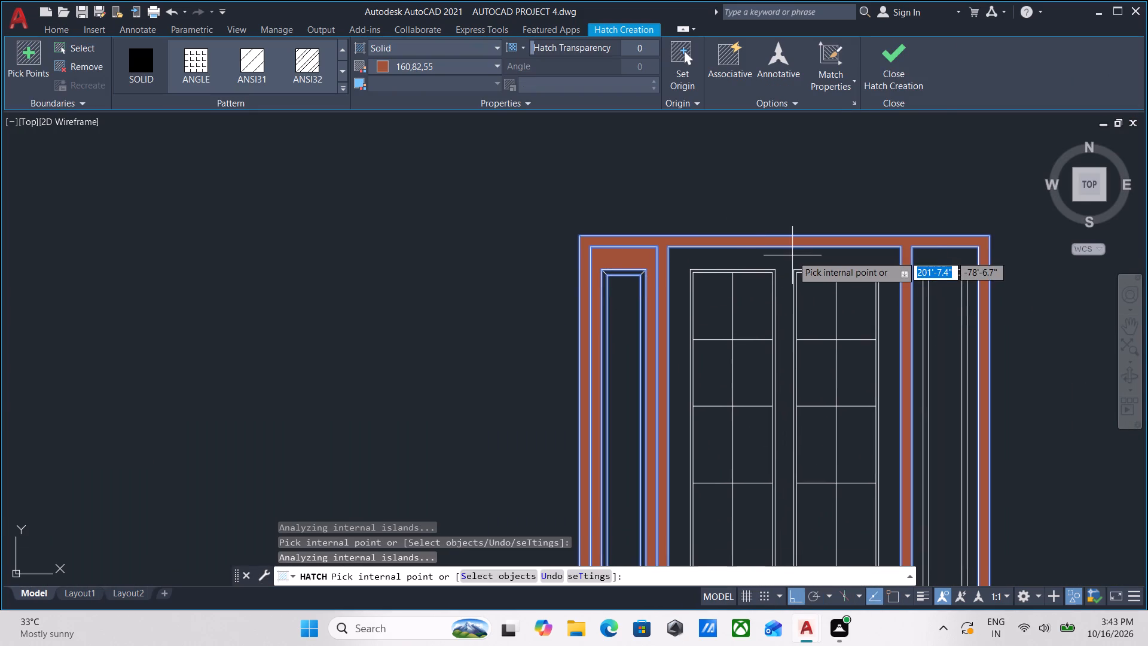
{"action": "middle_click_drag", "start_coordinate": [749, 240], "coordinate": [726, 236]}
{"action": "left_click", "coordinate": [732, 252]}
Add two panes in the right column of the door's left glazed section to the hatch and finish it.
{"action": "middle_click_drag", "start_coordinate": [745, 263], "coordinate": [704, 176]}
{"action": "left_click", "coordinate": [710, 215]}
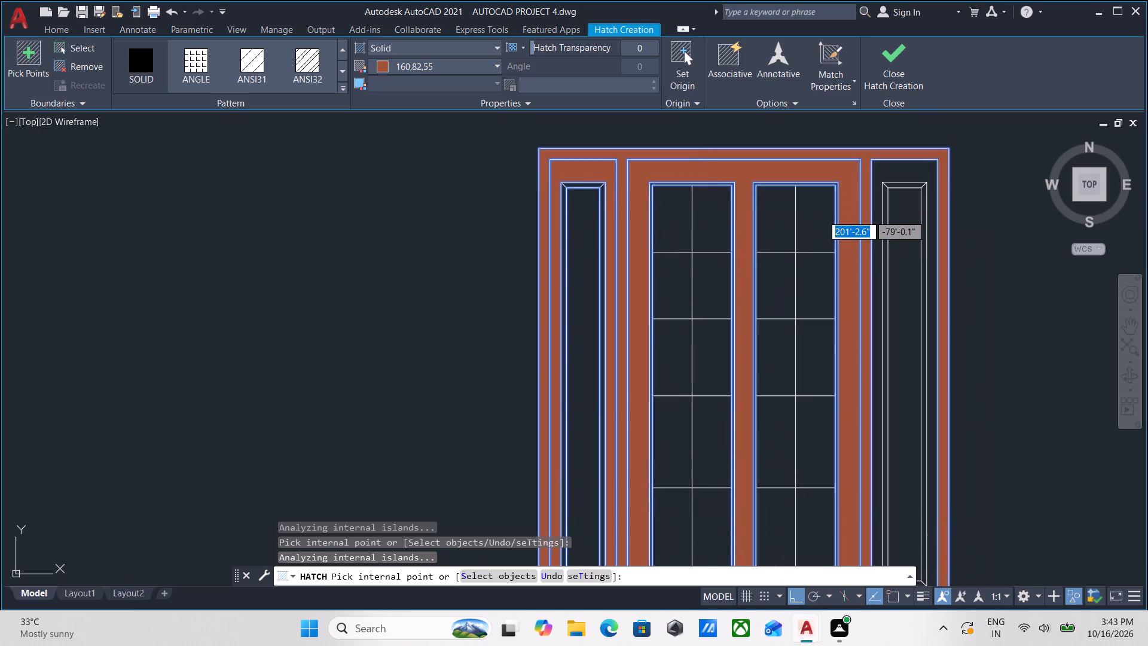
{"action": "scroll", "coordinate": [720, 240], "scroll_direction": "down", "scroll_amount": 2}
{"action": "middle_click_drag", "start_coordinate": [720, 241], "coordinate": [721, 191]}
{"action": "left_click", "coordinate": [722, 275]}
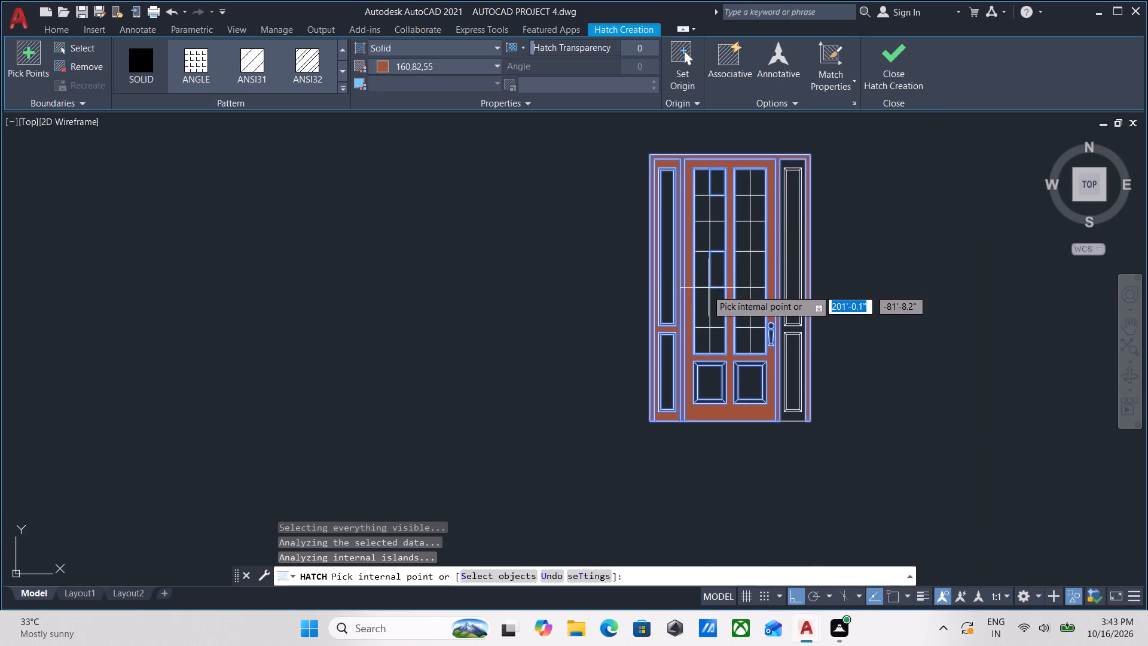
{"action": "left_click", "coordinate": [897, 58]}
Start another 160,82,55 solid hatch and fill the four panes in the fourth and fifth rows of the right glazed section.
{"action": "scroll", "coordinate": [777, 206], "scroll_direction": "up", "scroll_amount": 2}
{"action": "middle_click_drag", "start_coordinate": [740, 241], "coordinate": [759, 212]}
{"action": "key", "text": "h"}
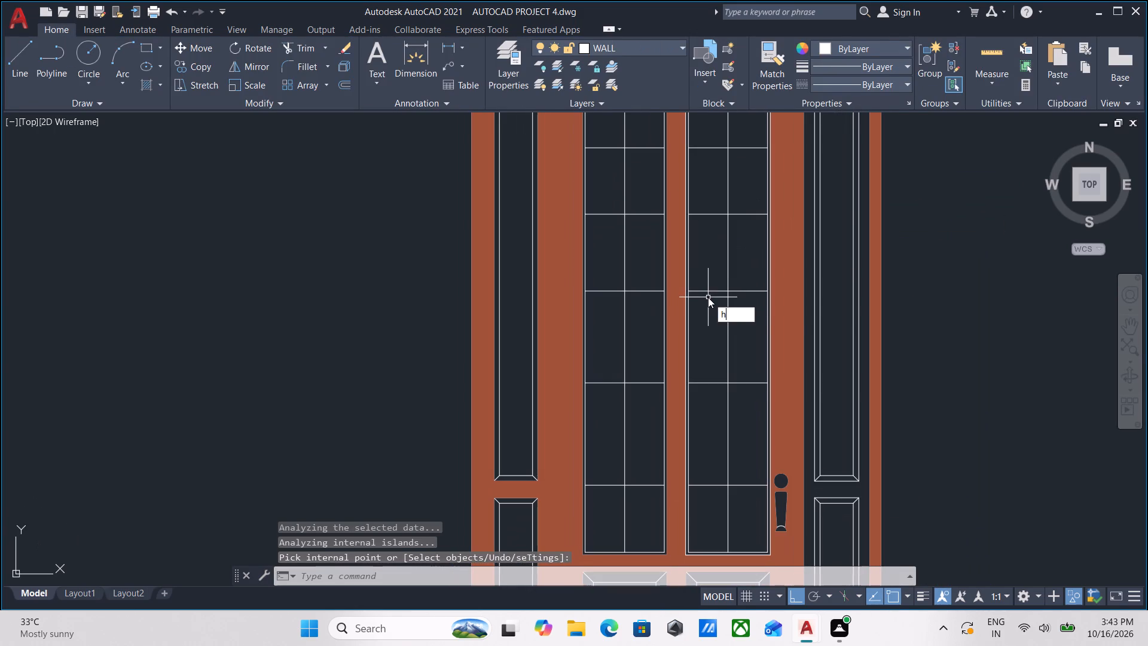
{"action": "key", "text": "Return"}
{"action": "left_click", "coordinate": [704, 308]}
{"action": "left_click", "coordinate": [740, 322]}
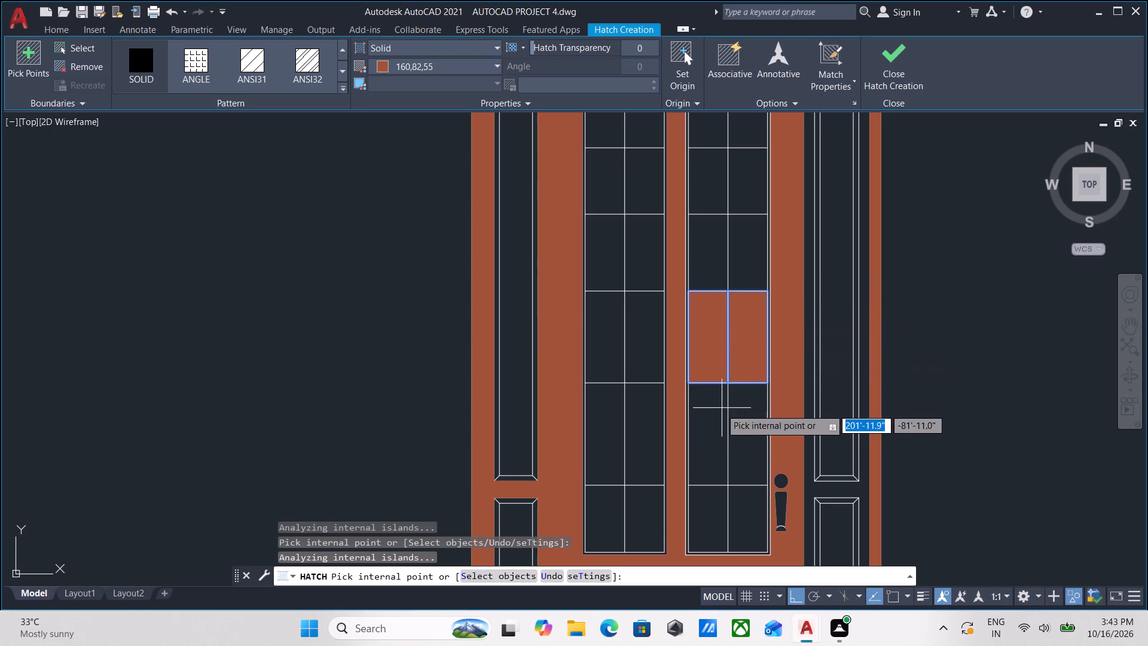
{"action": "left_click", "coordinate": [707, 417]}
{"action": "left_click", "coordinate": [740, 418]}
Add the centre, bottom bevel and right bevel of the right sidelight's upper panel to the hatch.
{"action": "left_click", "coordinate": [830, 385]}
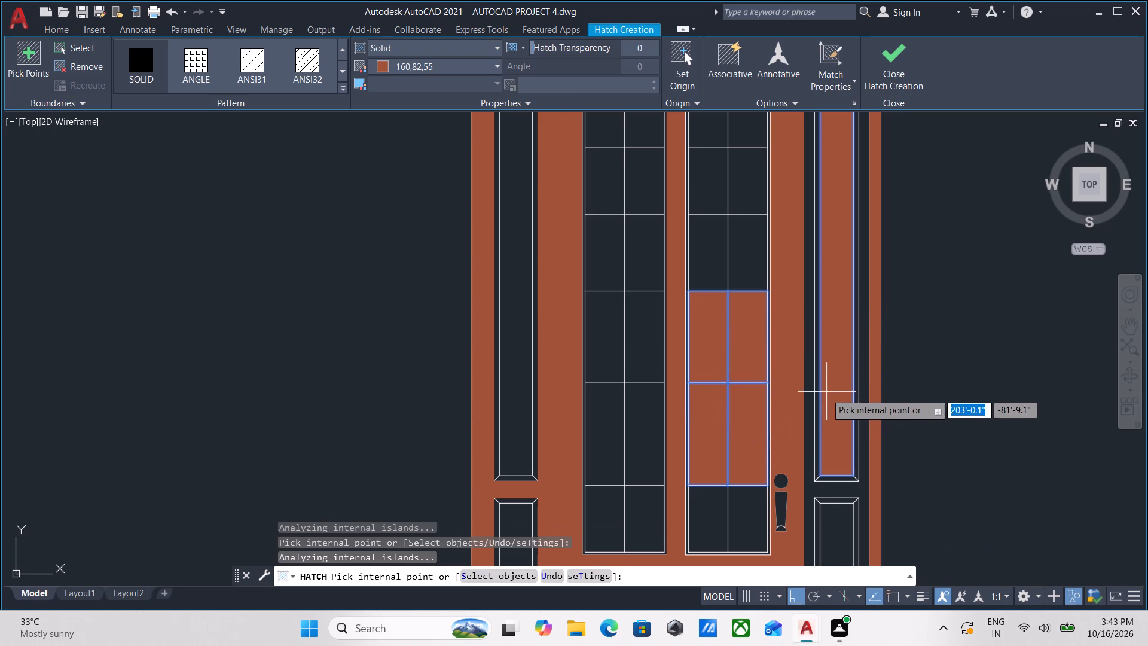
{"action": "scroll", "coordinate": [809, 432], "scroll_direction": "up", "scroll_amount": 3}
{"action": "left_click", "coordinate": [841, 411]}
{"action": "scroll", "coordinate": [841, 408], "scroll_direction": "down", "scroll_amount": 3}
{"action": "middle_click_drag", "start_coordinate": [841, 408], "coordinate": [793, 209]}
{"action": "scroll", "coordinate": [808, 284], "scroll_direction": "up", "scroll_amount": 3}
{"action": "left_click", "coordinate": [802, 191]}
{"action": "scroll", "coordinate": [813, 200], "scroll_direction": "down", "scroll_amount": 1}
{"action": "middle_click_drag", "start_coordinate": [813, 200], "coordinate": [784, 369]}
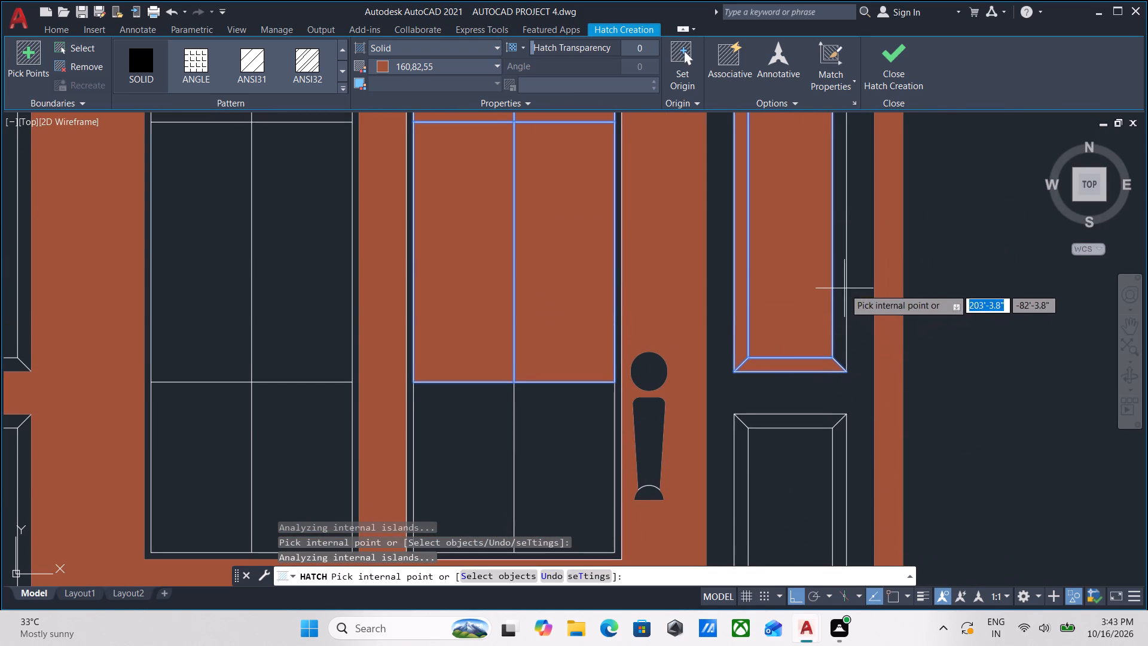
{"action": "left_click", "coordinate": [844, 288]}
Add the surround of the right sidelight's panels to the reddish-brown hatch and finish it.
{"action": "left_click", "coordinate": [860, 276]}
{"action": "scroll", "coordinate": [860, 276], "scroll_direction": "down", "scroll_amount": 3}
{"action": "middle_click_drag", "start_coordinate": [858, 288], "coordinate": [847, 421]}
{"action": "scroll", "coordinate": [815, 196], "scroll_direction": "up", "scroll_amount": 1}
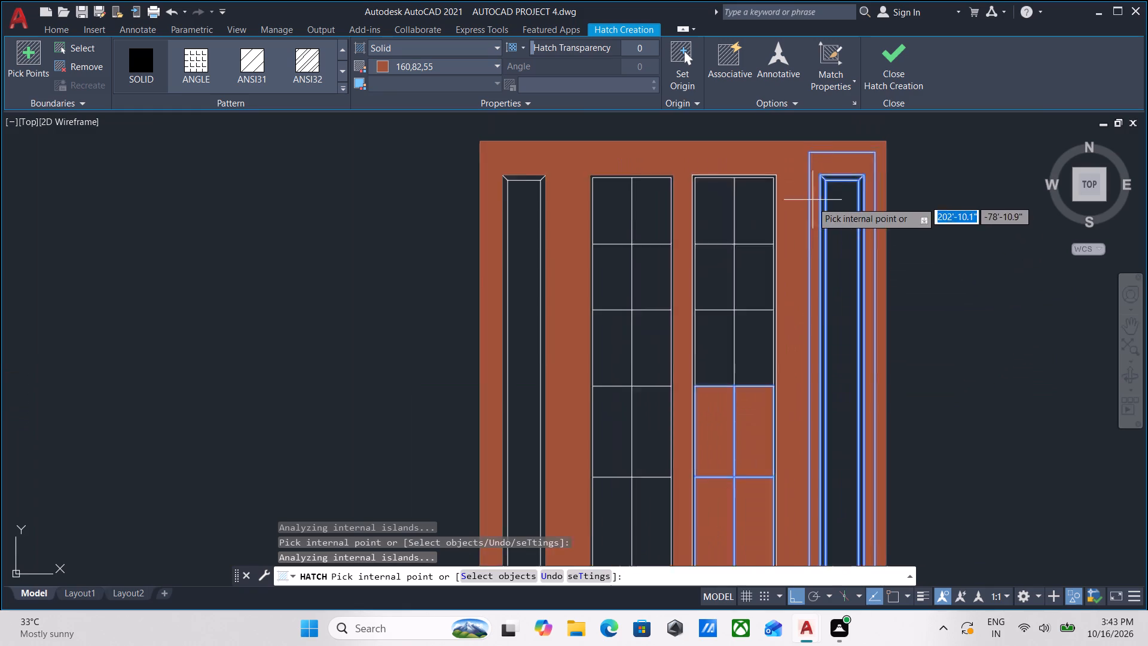
{"action": "scroll", "coordinate": [811, 202], "scroll_direction": "up", "scroll_amount": 1}
{"action": "left_click", "coordinate": [916, 53]}
Start a new 160,82,55 solid hatch and fill the centre, bottom, right and left bevels of the right sidelight's upper panel.
{"action": "middle_click_drag", "start_coordinate": [866, 272], "coordinate": [855, 185]}
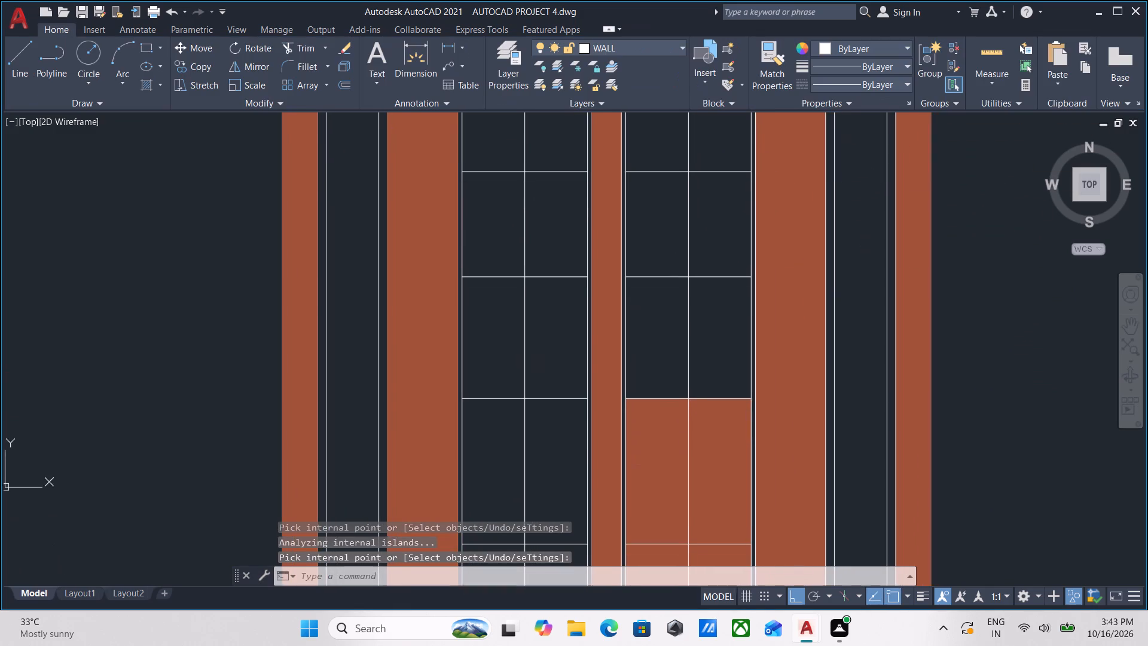
{"action": "middle_click_drag", "start_coordinate": [873, 311], "coordinate": [872, 207]}
{"action": "scroll", "coordinate": [860, 271], "scroll_direction": "down", "scroll_amount": 2}
{"action": "middle_click_drag", "start_coordinate": [850, 285], "coordinate": [851, 224]}
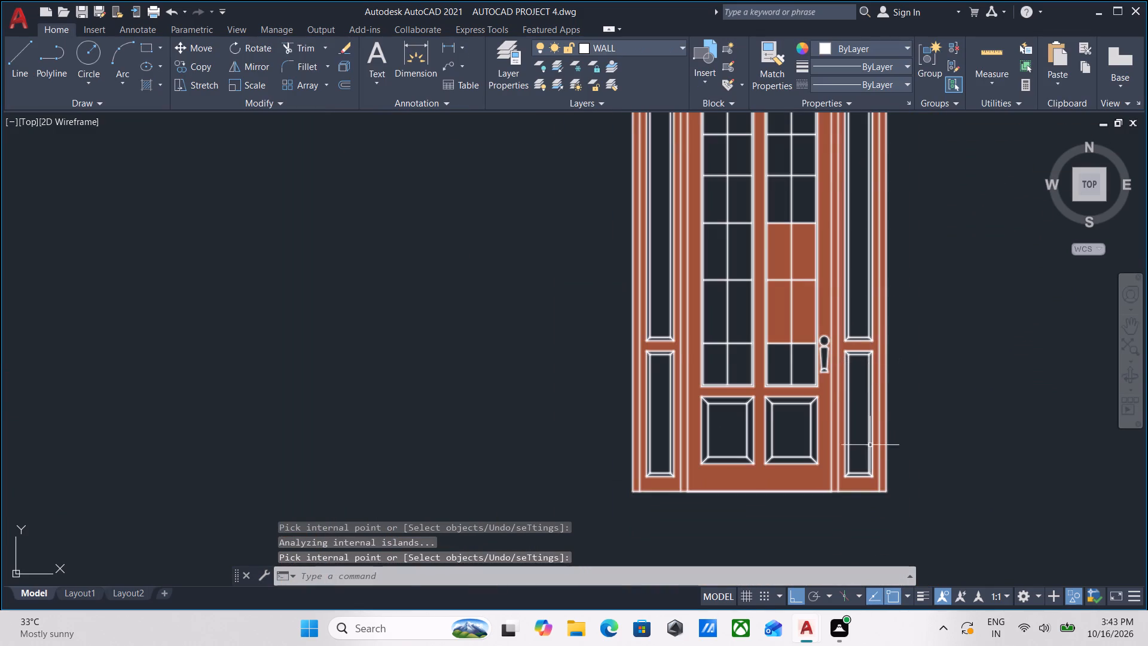
{"action": "key", "text": "h"}
{"action": "key", "text": "Return"}
{"action": "scroll", "coordinate": [886, 325], "scroll_direction": "up", "scroll_amount": 1}
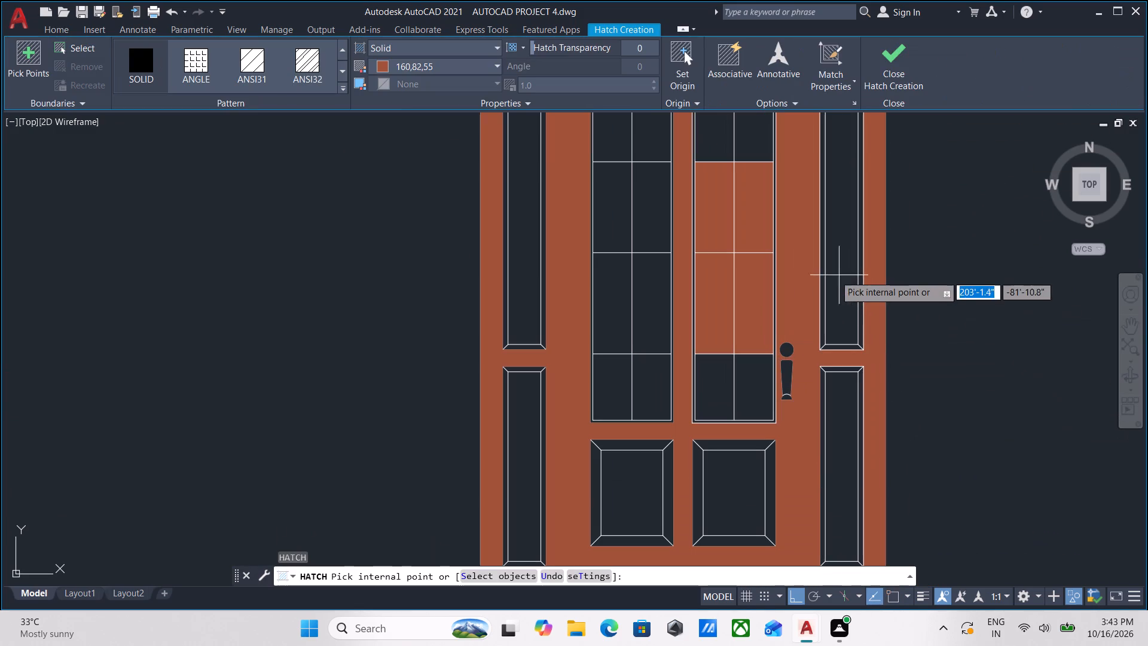
{"action": "left_click", "coordinate": [838, 283]}
{"action": "scroll", "coordinate": [843, 349], "scroll_direction": "up", "scroll_amount": 3}
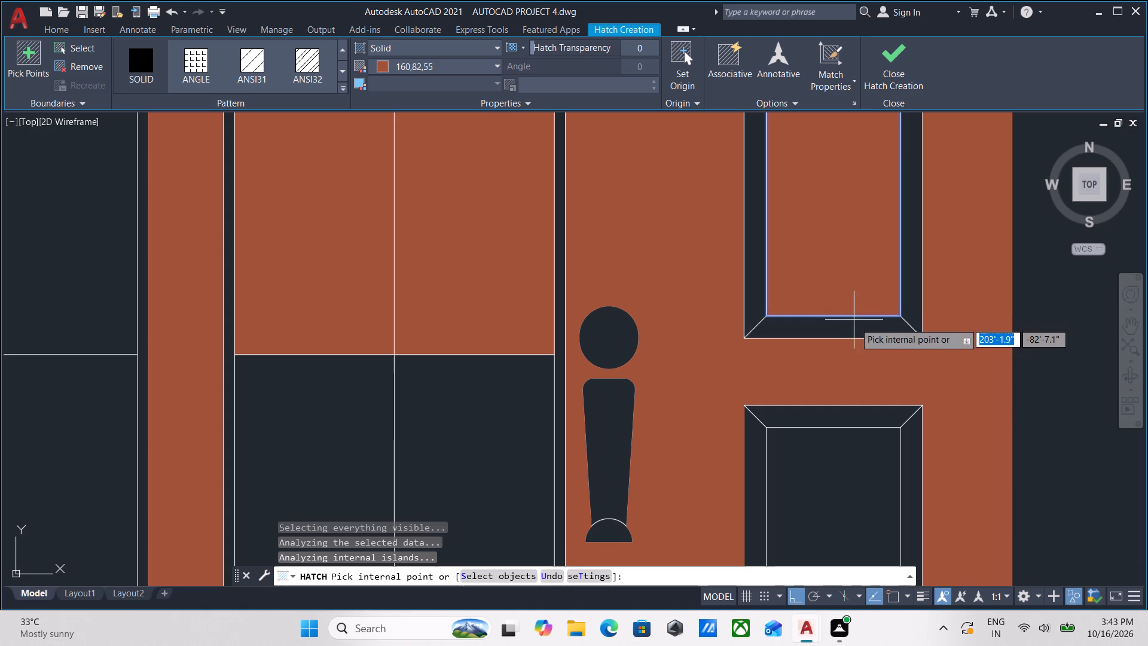
{"action": "left_click", "coordinate": [854, 327]}
{"action": "middle_click_drag", "start_coordinate": [854, 327], "coordinate": [841, 386]}
{"action": "left_click", "coordinate": [896, 340]}
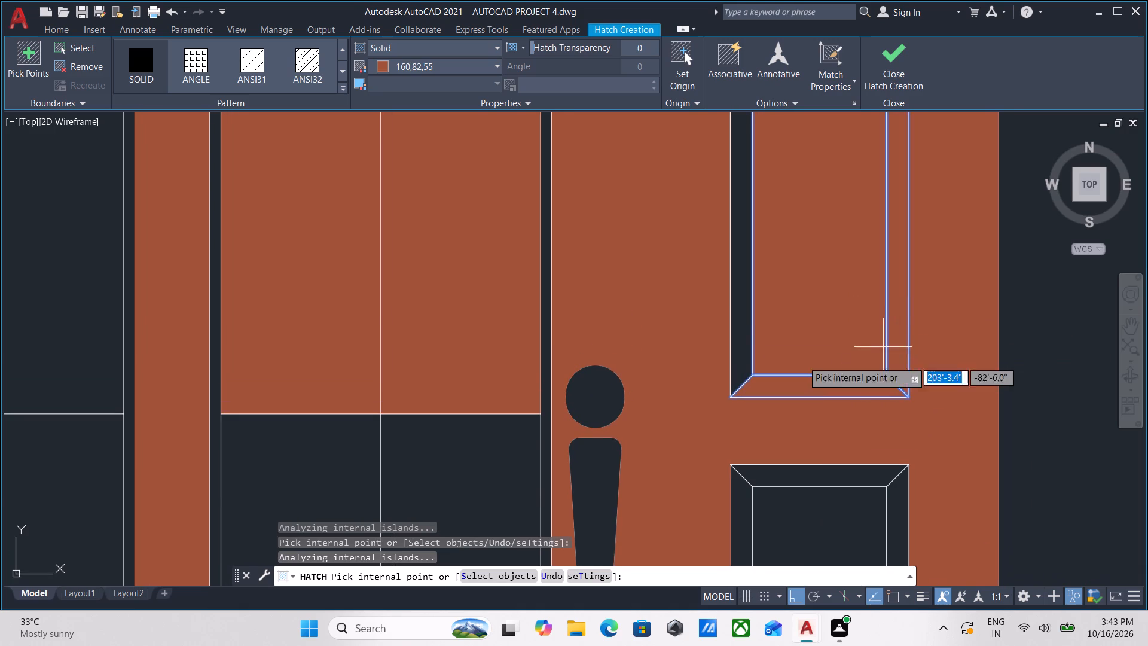
{"action": "middle_click_drag", "start_coordinate": [775, 355], "coordinate": [779, 438]}
{"action": "left_click", "coordinate": [744, 375]}
Add the top bevel of the right sidelight's upper panel to the hatch.
{"action": "scroll", "coordinate": [752, 366], "scroll_direction": "down", "scroll_amount": 4}
{"action": "middle_click_drag", "start_coordinate": [778, 349], "coordinate": [778, 423]}
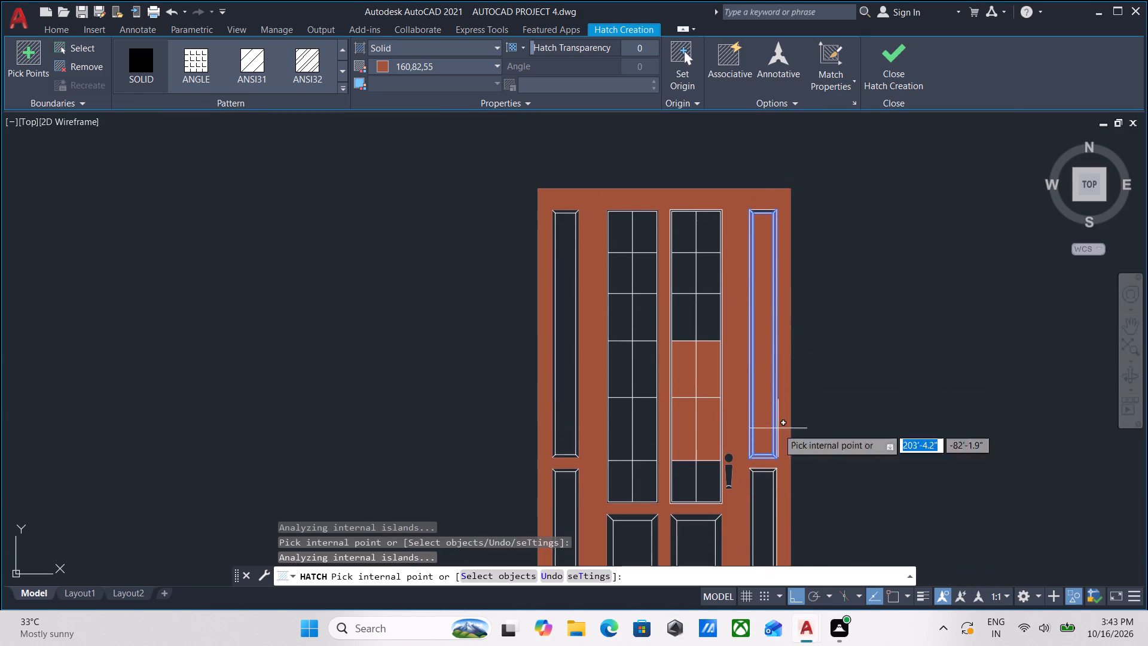
{"action": "scroll", "coordinate": [749, 231], "scroll_direction": "up", "scroll_amount": 3}
{"action": "middle_click_drag", "start_coordinate": [764, 194], "coordinate": [750, 251]}
{"action": "left_click", "coordinate": [768, 240]}
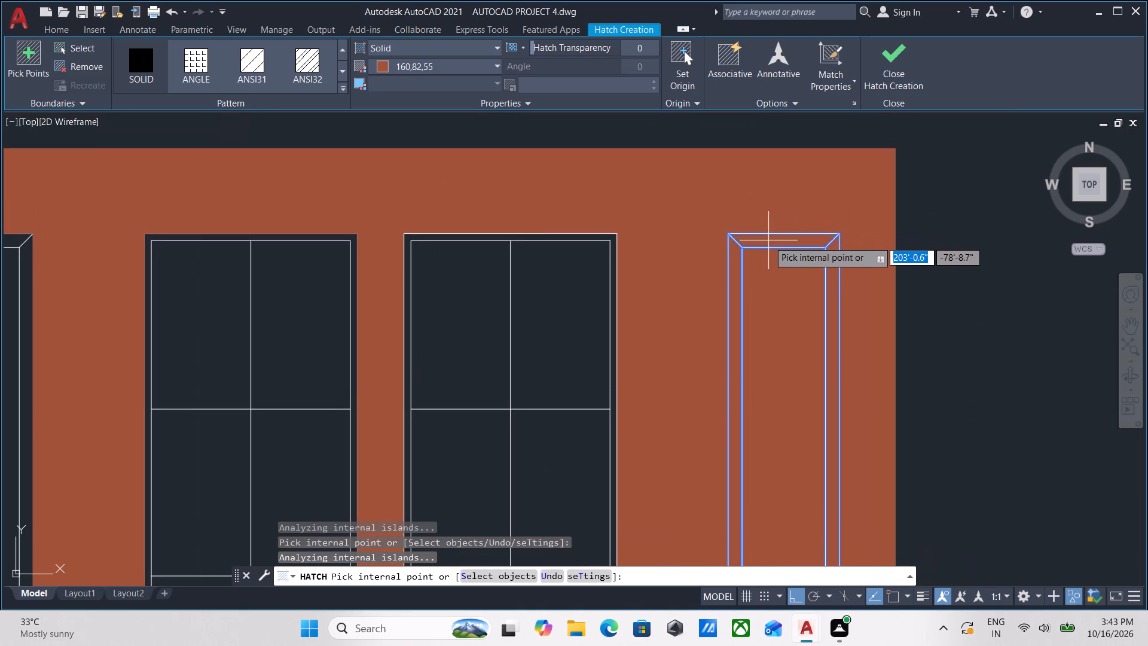
Add the right sidelight's lower panel to the 160,82,55 solid hatch: centre plus right, bottom, left and top bevels.
{"action": "scroll", "coordinate": [768, 240], "scroll_direction": "down", "scroll_amount": 4}
{"action": "middle_click_drag", "start_coordinate": [787, 321], "coordinate": [784, 193]}
{"action": "scroll", "coordinate": [779, 319], "scroll_direction": "up", "scroll_amount": 5}
{"action": "left_click", "coordinate": [767, 306]}
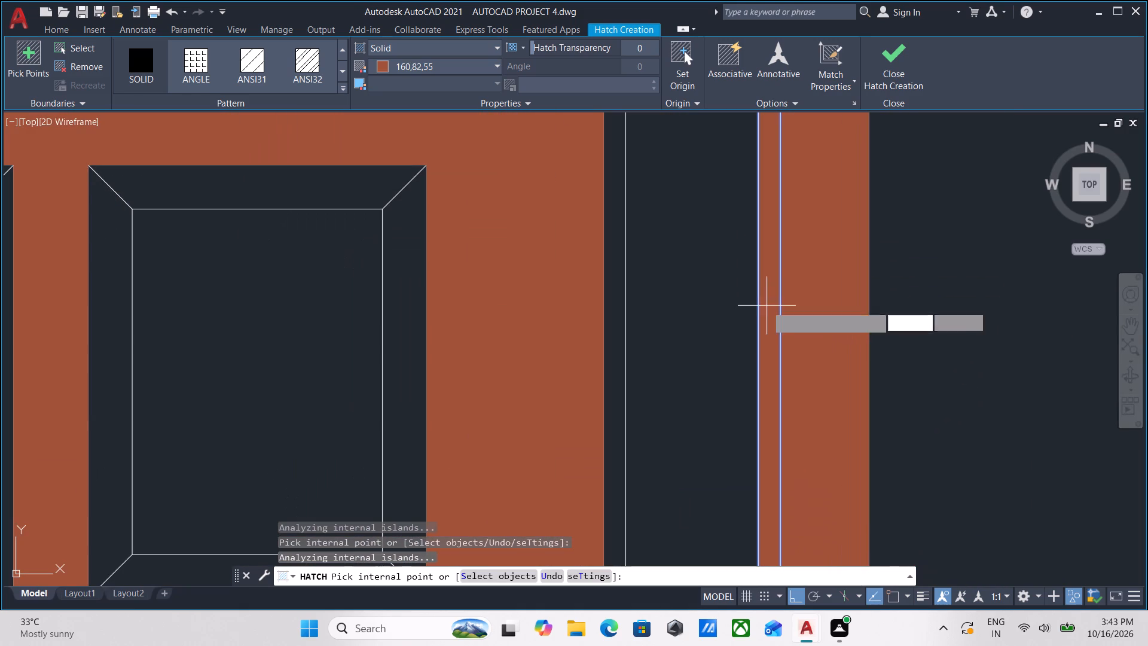
{"action": "left_click", "coordinate": [728, 303]}
{"action": "scroll", "coordinate": [728, 303], "scroll_direction": "down", "scroll_amount": 3}
{"action": "middle_click_drag", "start_coordinate": [722, 306], "coordinate": [788, 256]}
{"action": "scroll", "coordinate": [786, 348], "scroll_direction": "up", "scroll_amount": 2}
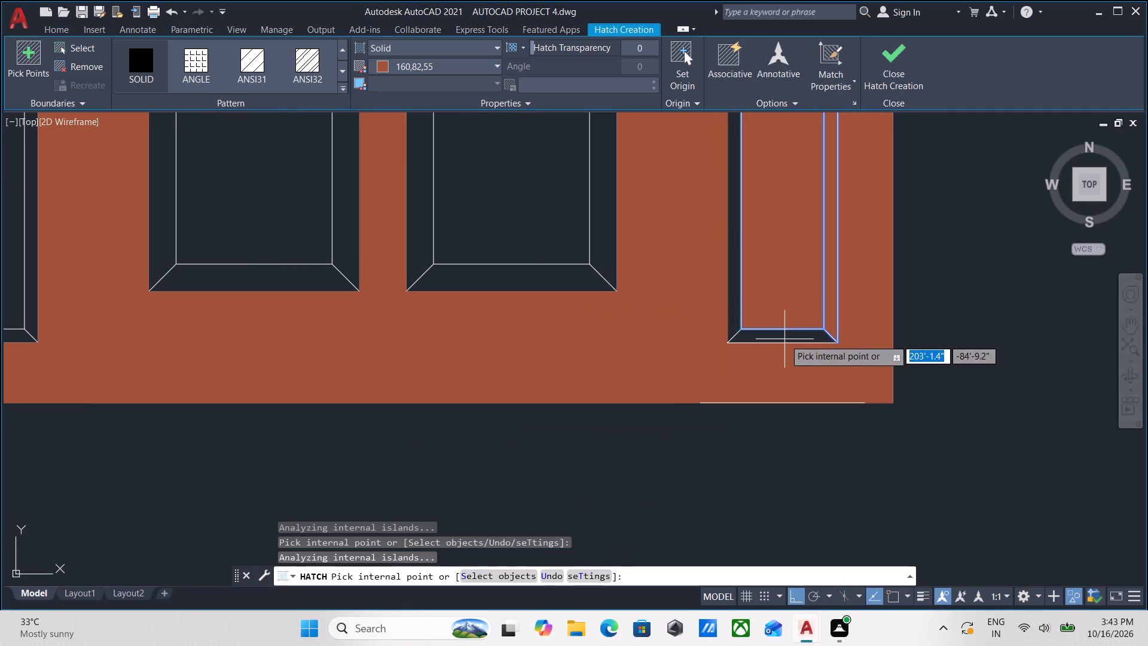
{"action": "left_click", "coordinate": [784, 339]}
{"action": "left_click", "coordinate": [738, 292]}
{"action": "scroll", "coordinate": [738, 291], "scroll_direction": "down", "scroll_amount": 2}
{"action": "middle_click_drag", "start_coordinate": [737, 295], "coordinate": [725, 457]}
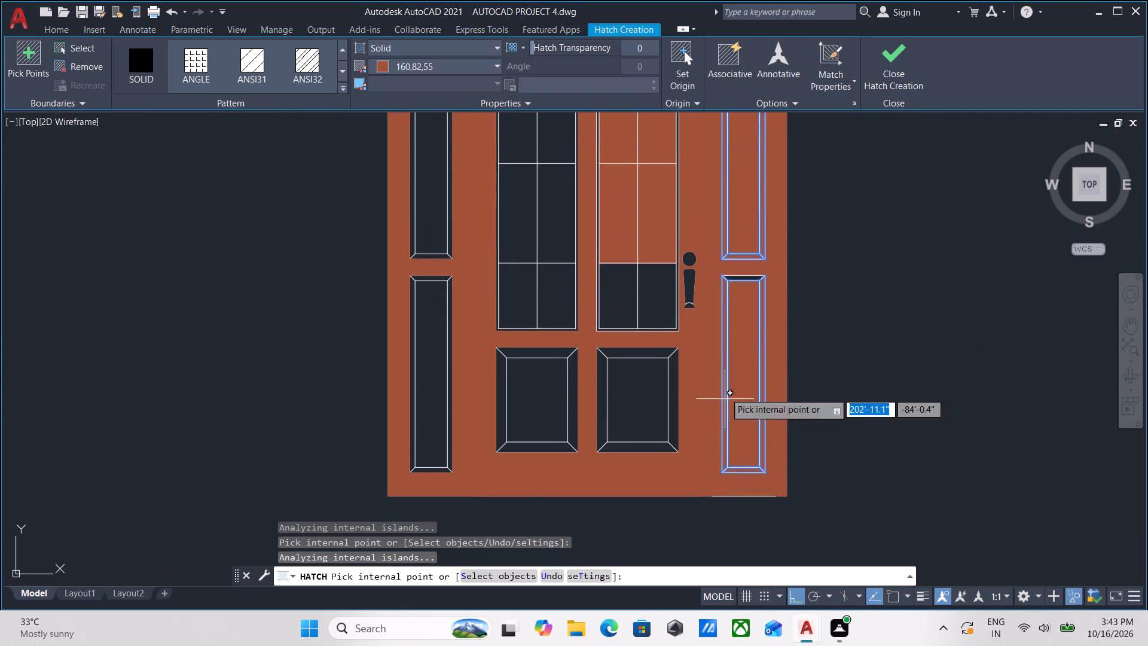
{"action": "middle_click_drag", "start_coordinate": [726, 301], "coordinate": [727, 337]}
{"action": "scroll", "coordinate": [741, 322], "scroll_direction": "up", "scroll_amount": 2}
{"action": "left_click", "coordinate": [753, 307]}
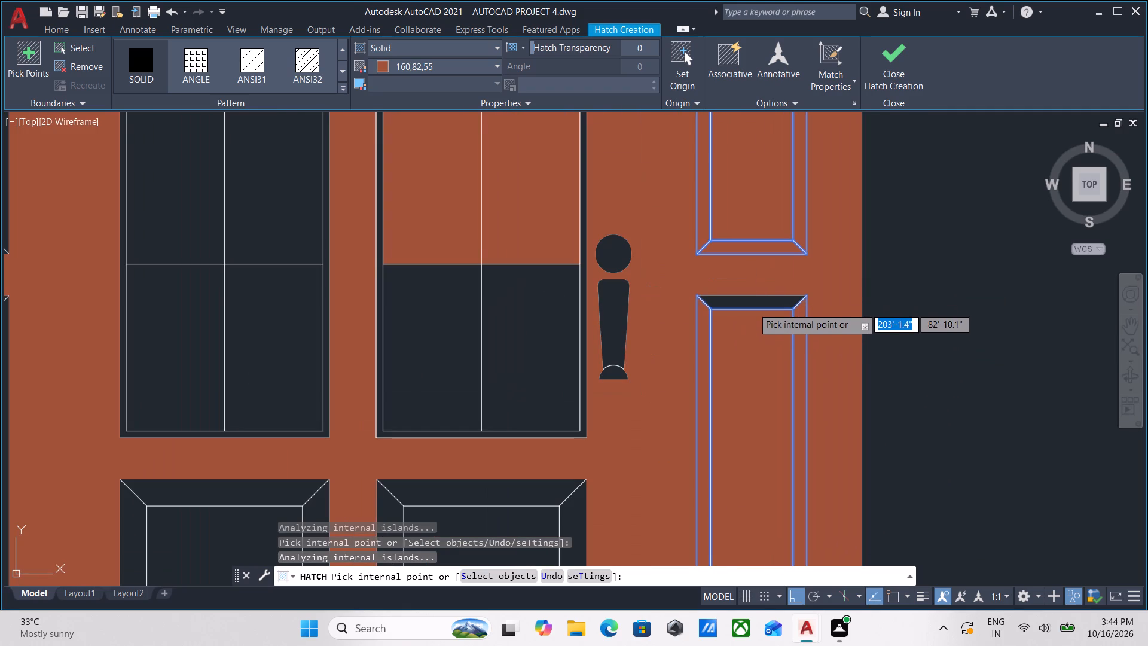
Add the right door leaf's bottom panel to the hatch, covering its centre and all four bevels.
{"action": "scroll", "coordinate": [753, 307], "scroll_direction": "down", "scroll_amount": 3}
{"action": "middle_click_drag", "start_coordinate": [731, 364], "coordinate": [823, 313]}
{"action": "middle_click_drag", "start_coordinate": [737, 331], "coordinate": [747, 363]}
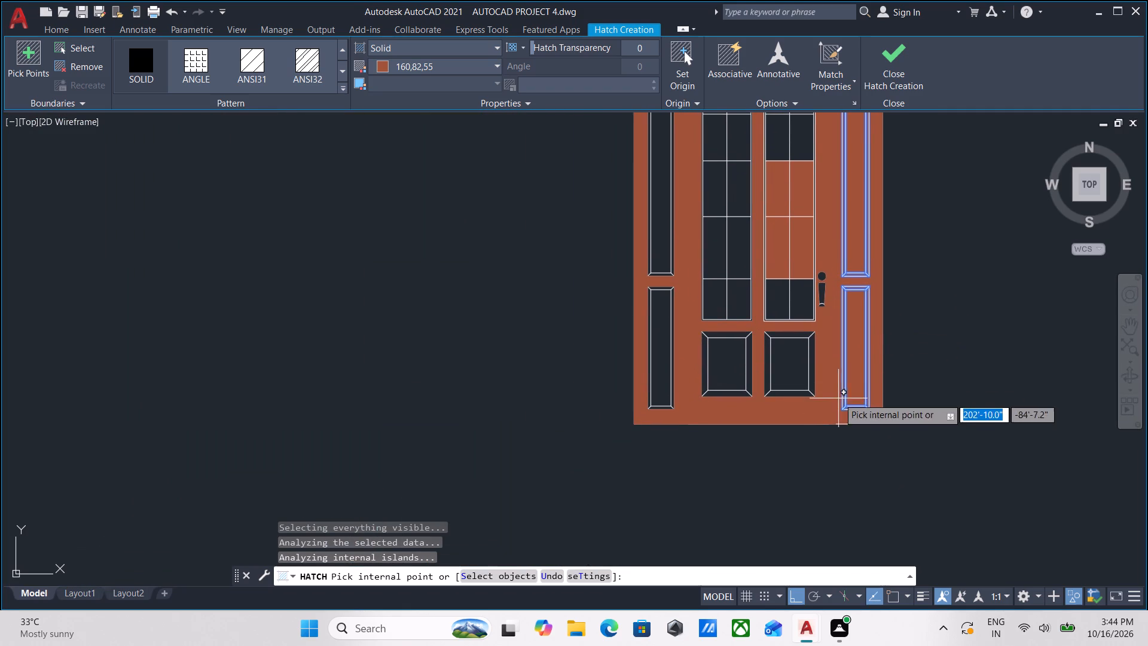
{"action": "left_click", "coordinate": [800, 368]}
{"action": "scroll", "coordinate": [791, 400], "scroll_direction": "up", "scroll_amount": 5}
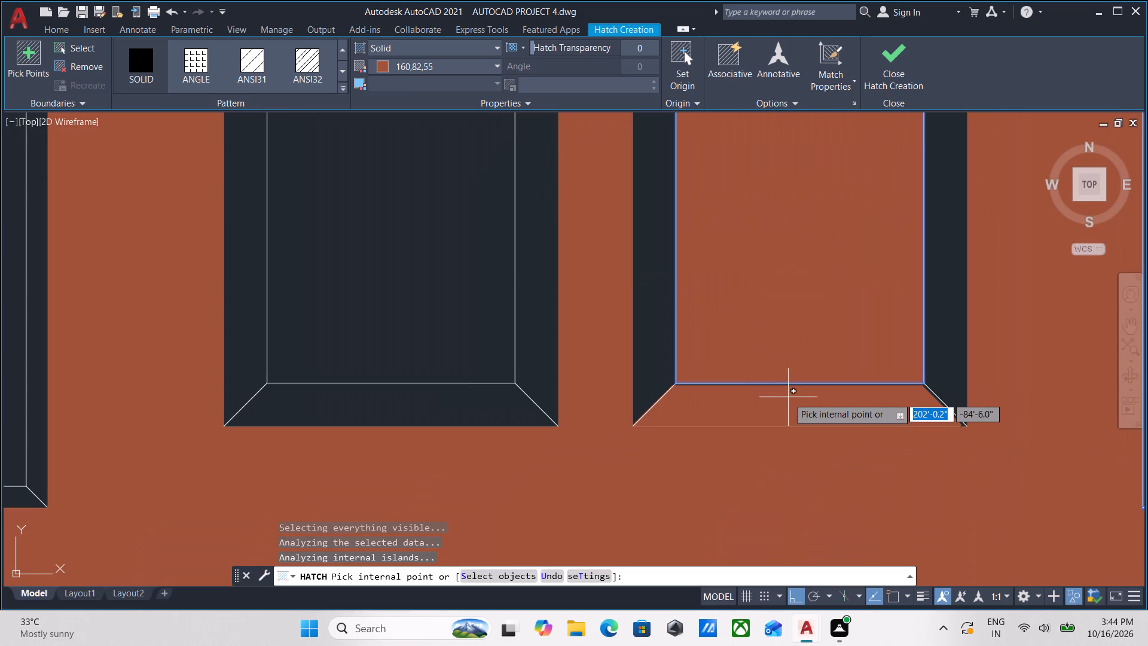
{"action": "left_click", "coordinate": [788, 397]}
{"action": "scroll", "coordinate": [870, 361], "scroll_direction": "down", "scroll_amount": 1}
{"action": "middle_click_drag", "start_coordinate": [869, 361], "coordinate": [681, 404]}
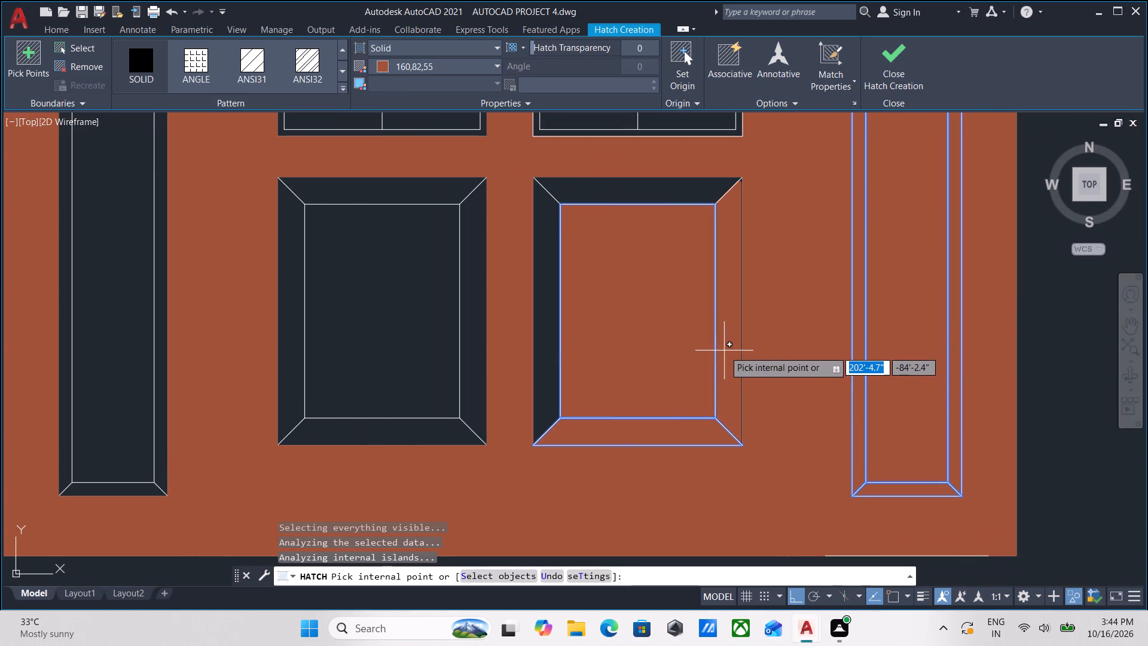
{"action": "left_click", "coordinate": [724, 351]}
{"action": "middle_click_drag", "start_coordinate": [594, 348], "coordinate": [747, 356]}
{"action": "left_click", "coordinate": [698, 343]}
{"action": "middle_click_drag", "start_coordinate": [706, 340], "coordinate": [692, 438]}
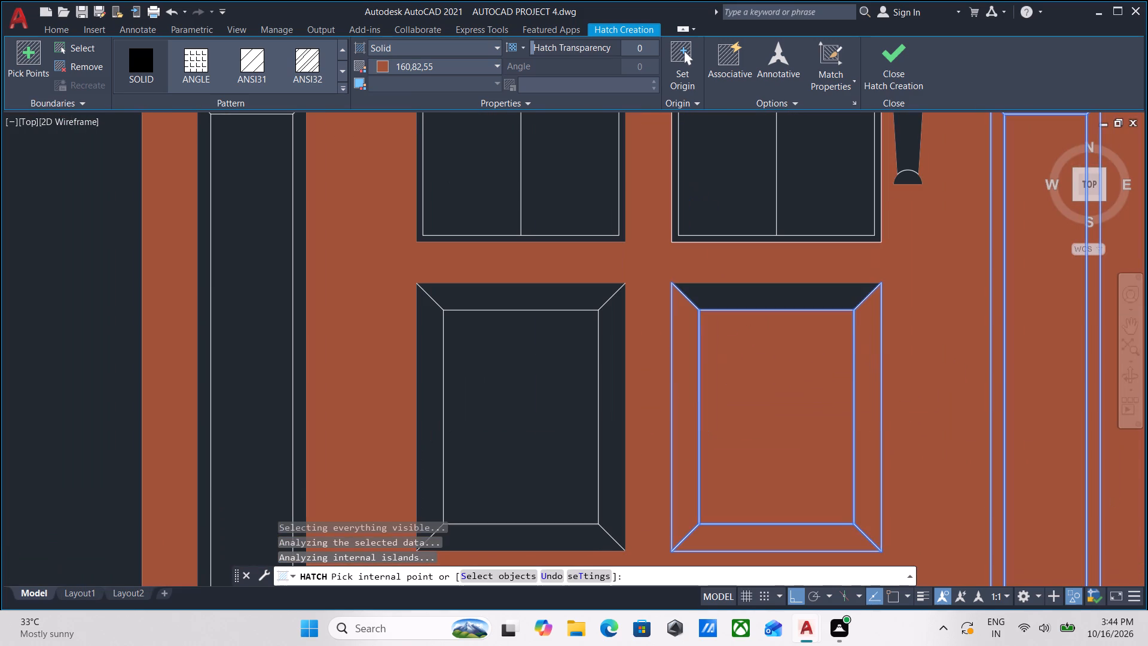
{"action": "left_click", "coordinate": [743, 282]}
{"action": "left_click", "coordinate": [683, 319]}
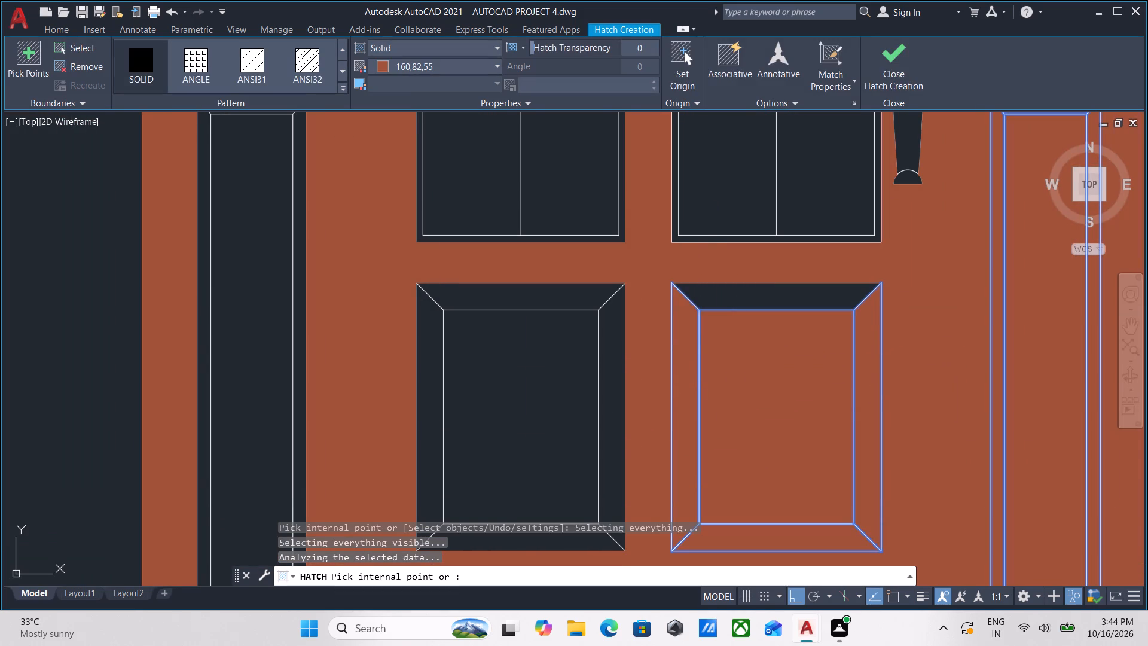
{"action": "left_click", "coordinate": [754, 297]}
Add the left door leaf's bottom panel to the hatch, covering its centre and all four bevels.
{"action": "scroll", "coordinate": [754, 297], "scroll_direction": "down", "scroll_amount": 3}
{"action": "middle_click_drag", "start_coordinate": [673, 322], "coordinate": [813, 308]}
{"action": "scroll", "coordinate": [784, 323], "scroll_direction": "up", "scroll_amount": 1}
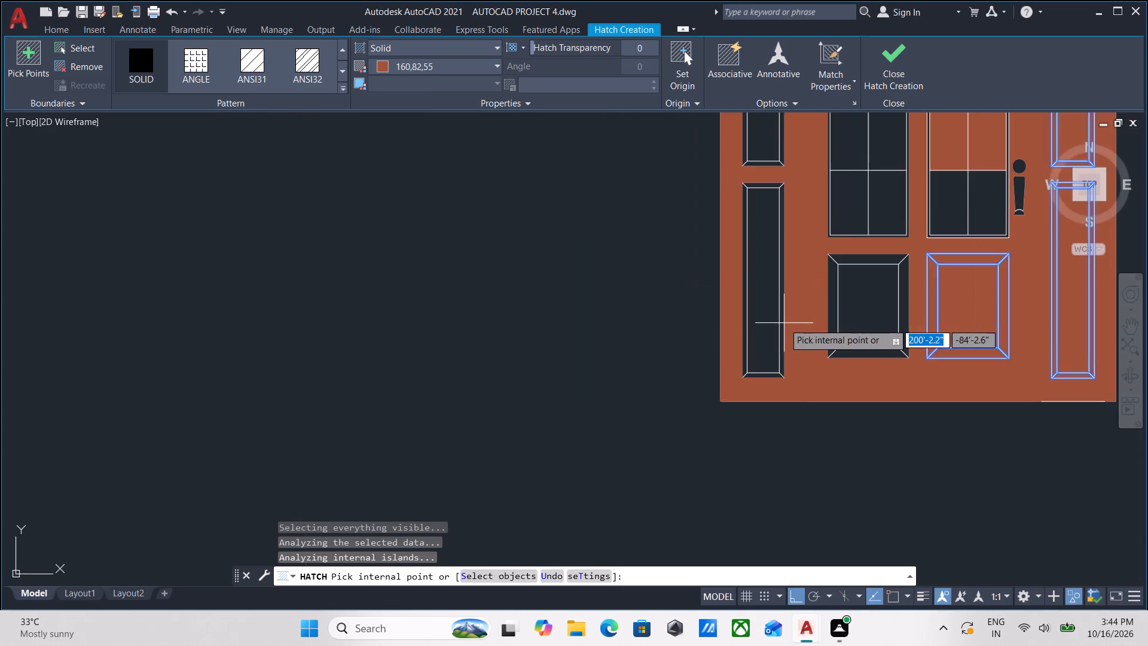
{"action": "scroll", "coordinate": [784, 323], "scroll_direction": "up", "scroll_amount": 1}
{"action": "scroll", "coordinate": [846, 336], "scroll_direction": "up", "scroll_amount": 2}
{"action": "left_click", "coordinate": [886, 325]}
{"action": "scroll", "coordinate": [886, 325], "scroll_direction": "down", "scroll_amount": 1}
{"action": "middle_click_drag", "start_coordinate": [884, 325], "coordinate": [715, 319]}
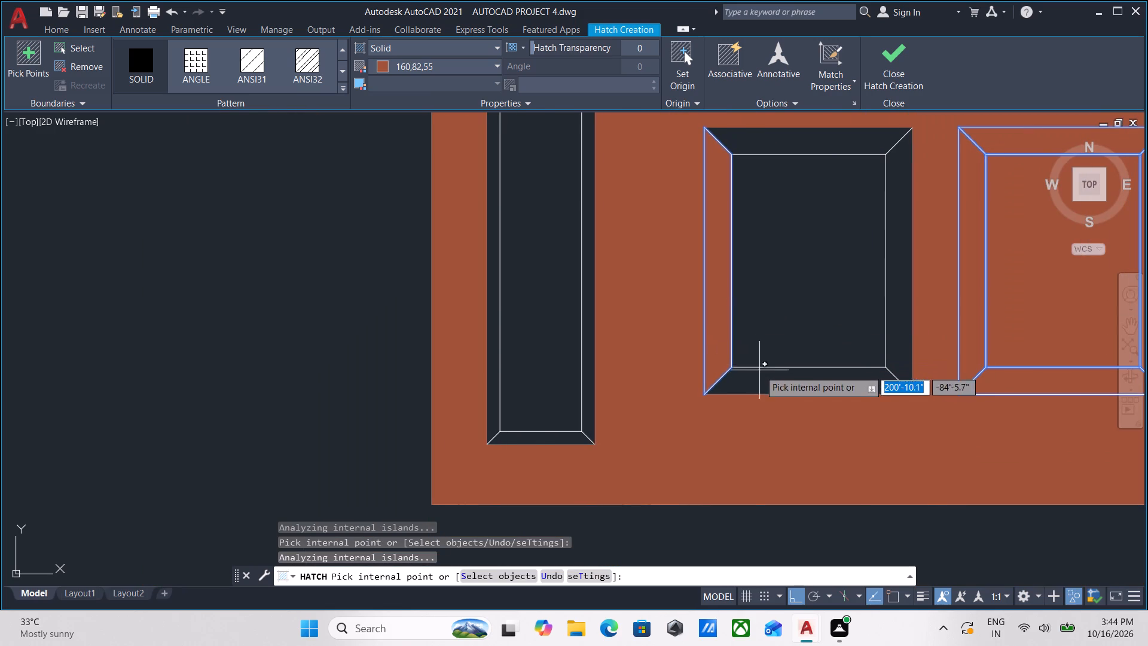
{"action": "left_click", "coordinate": [770, 377]}
{"action": "scroll", "coordinate": [787, 274], "scroll_direction": "down", "scroll_amount": 1}
{"action": "middle_click_drag", "start_coordinate": [784, 277], "coordinate": [710, 328]}
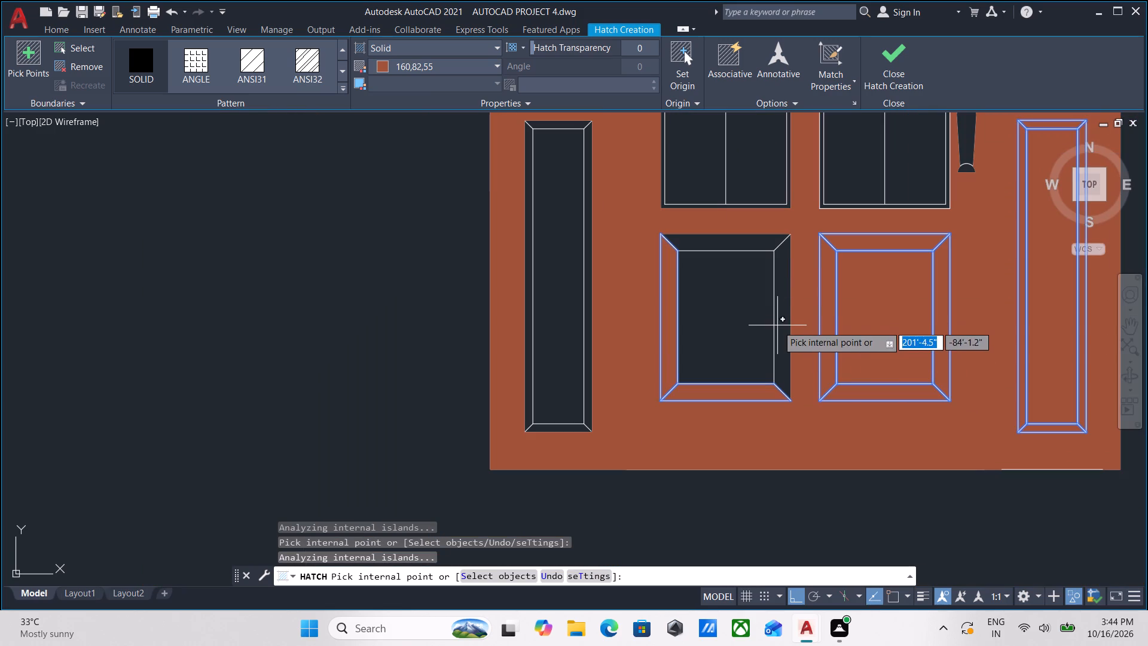
{"action": "left_click", "coordinate": [732, 314]}
{"action": "left_click", "coordinate": [777, 316]}
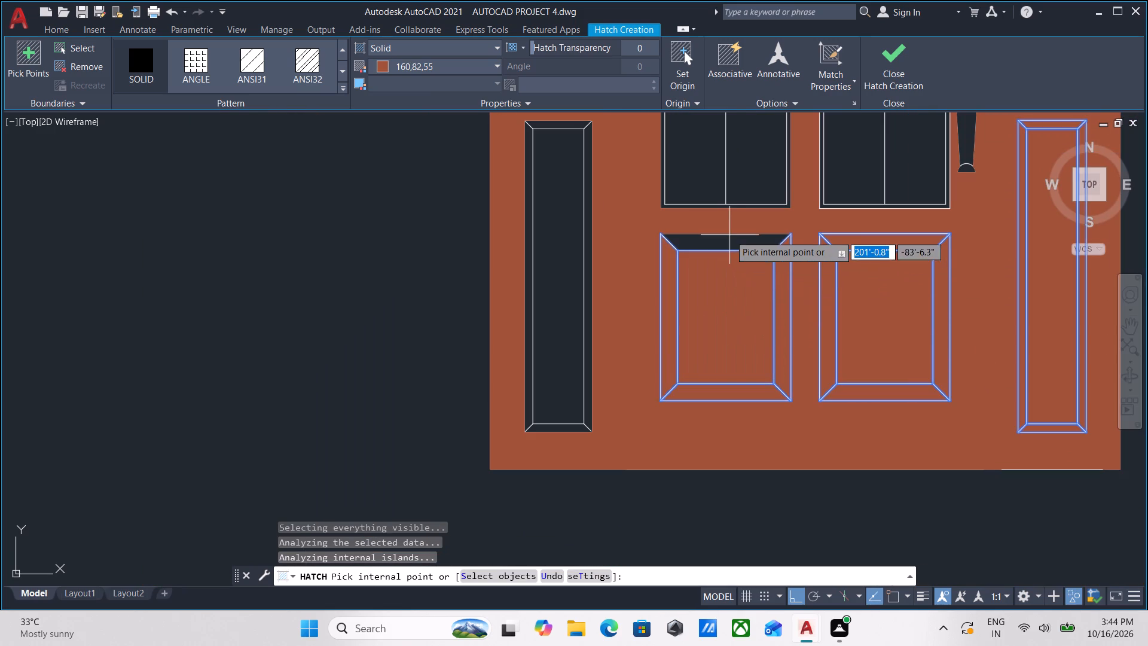
{"action": "left_click", "coordinate": [731, 246]}
Add the left sidelight's lower panel to the hatch, covering its centre and all four bevels.
{"action": "middle_click_drag", "start_coordinate": [675, 296], "coordinate": [811, 316]}
{"action": "left_click", "coordinate": [715, 323]}
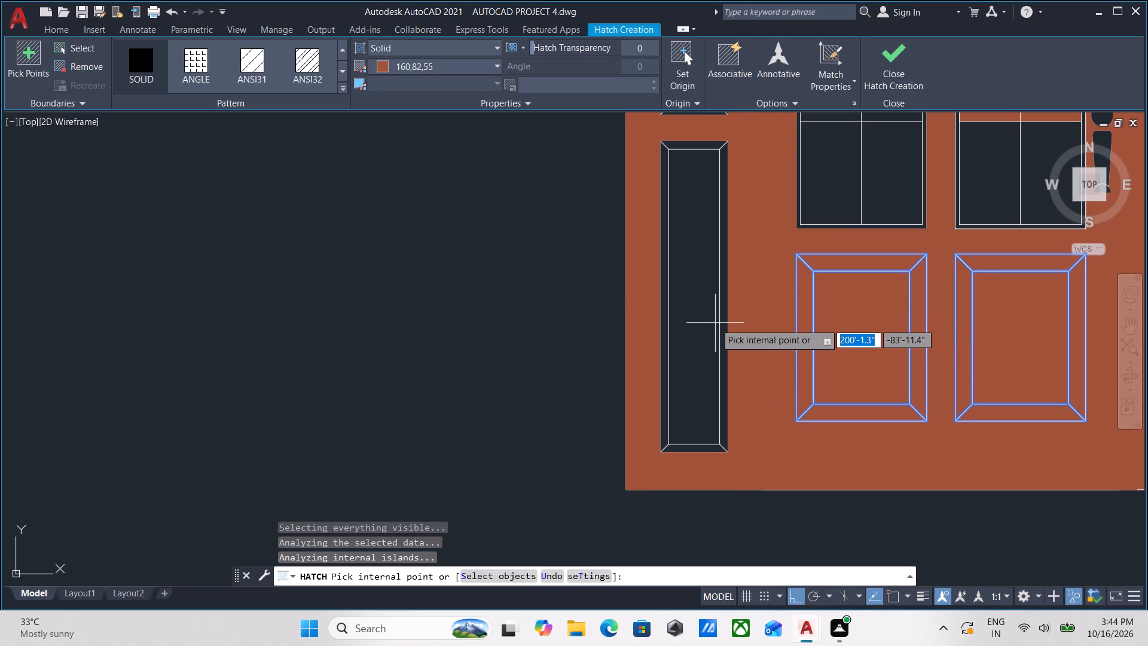
{"action": "scroll", "coordinate": [718, 325], "scroll_direction": "up", "scroll_amount": 3}
{"action": "left_click", "coordinate": [735, 325]}
{"action": "scroll", "coordinate": [683, 333], "scroll_direction": "down", "scroll_amount": 2}
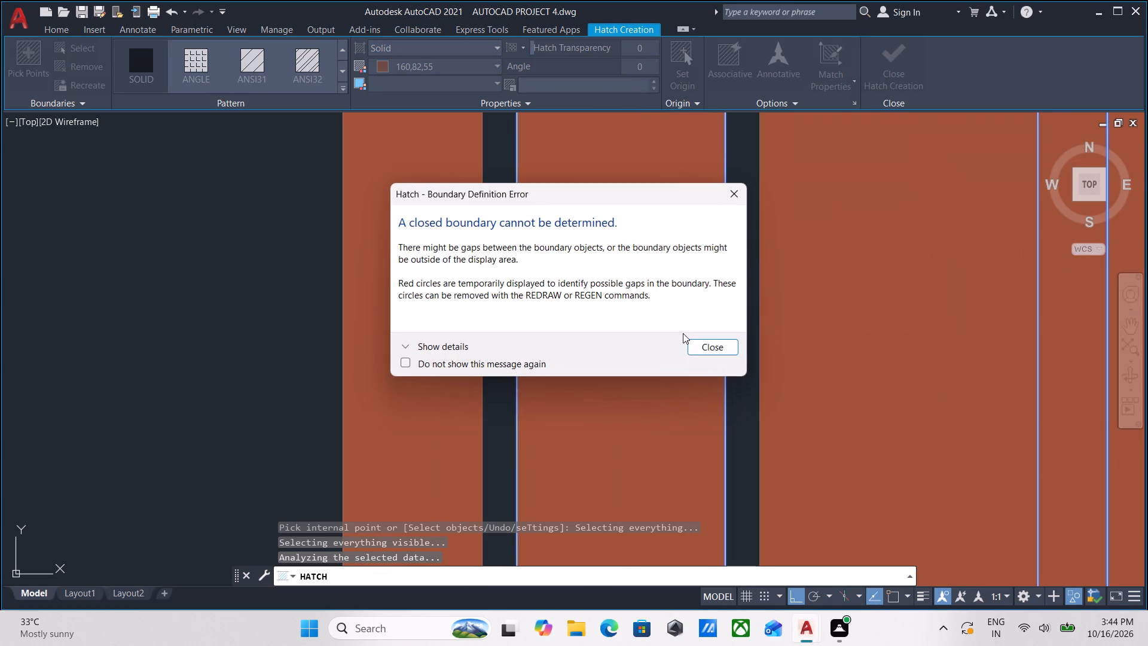
{"action": "left_click", "coordinate": [705, 351]}
{"action": "scroll", "coordinate": [711, 348], "scroll_direction": "down", "scroll_amount": 2}
{"action": "left_click", "coordinate": [720, 348]}
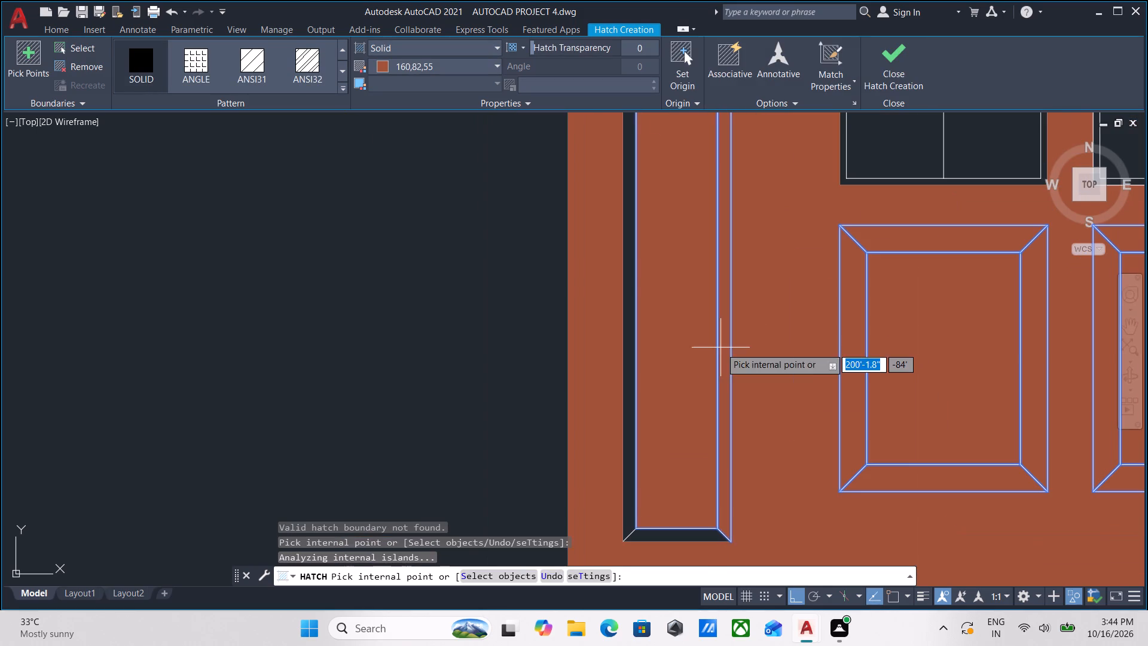
{"action": "scroll", "coordinate": [720, 348], "scroll_direction": "down", "scroll_amount": 2}
{"action": "middle_click_drag", "start_coordinate": [720, 374], "coordinate": [728, 351]}
{"action": "scroll", "coordinate": [720, 394], "scroll_direction": "up", "scroll_amount": 3}
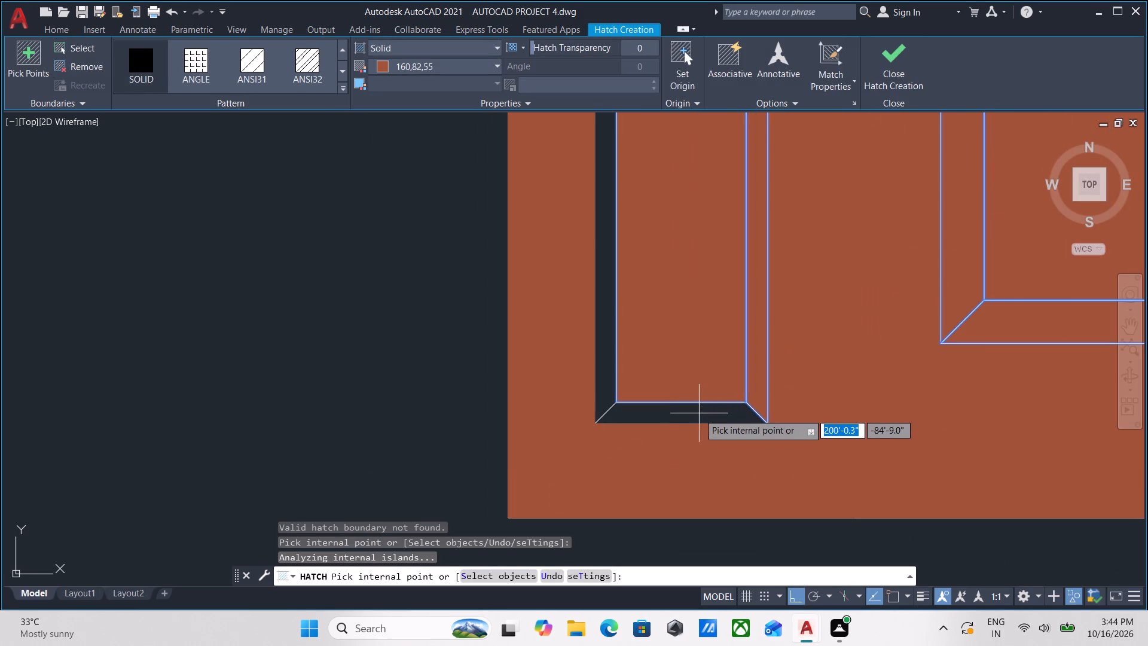
{"action": "left_click", "coordinate": [699, 413]}
{"action": "scroll", "coordinate": [685, 379], "scroll_direction": "down", "scroll_amount": 1}
{"action": "middle_click_drag", "start_coordinate": [685, 384], "coordinate": [705, 451]}
{"action": "left_click", "coordinate": [655, 383]}
{"action": "scroll", "coordinate": [683, 352], "scroll_direction": "down", "scroll_amount": 3}
{"action": "middle_click_drag", "start_coordinate": [683, 352], "coordinate": [670, 405]}
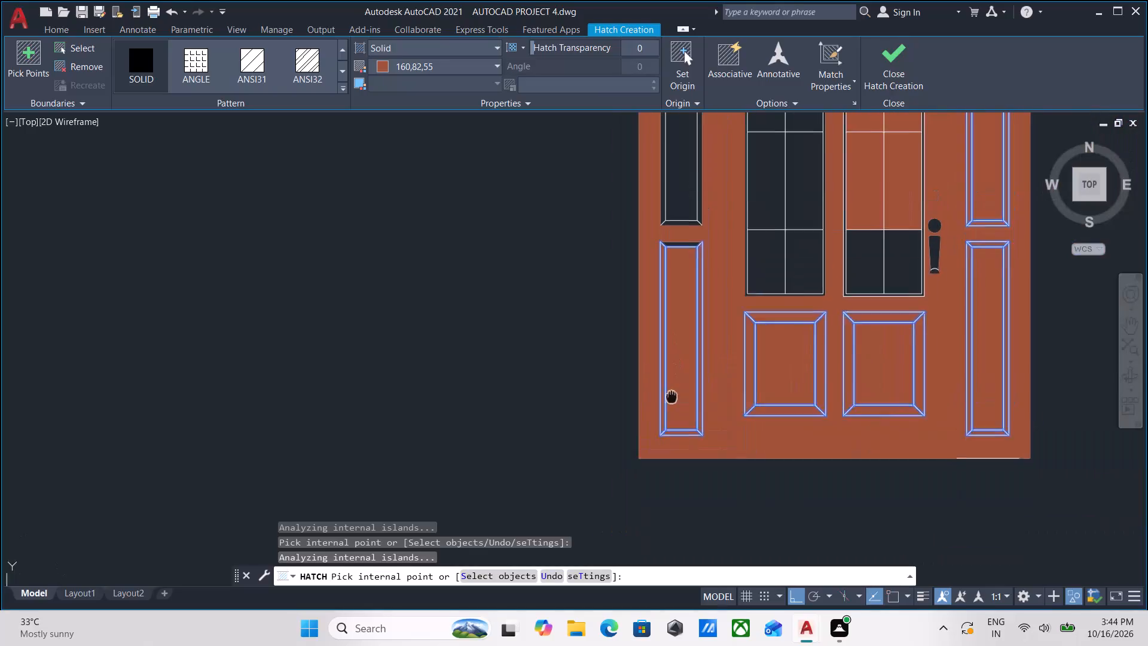
{"action": "middle_click_drag", "start_coordinate": [670, 405], "coordinate": [662, 458]}
{"action": "scroll", "coordinate": [658, 322], "scroll_direction": "up", "scroll_amount": 3}
{"action": "left_click", "coordinate": [679, 294]}
Add the bottom row of glazing panes on both door leaves to the reddish-brown hatch.
{"action": "scroll", "coordinate": [725, 293], "scroll_direction": "down", "scroll_amount": 1}
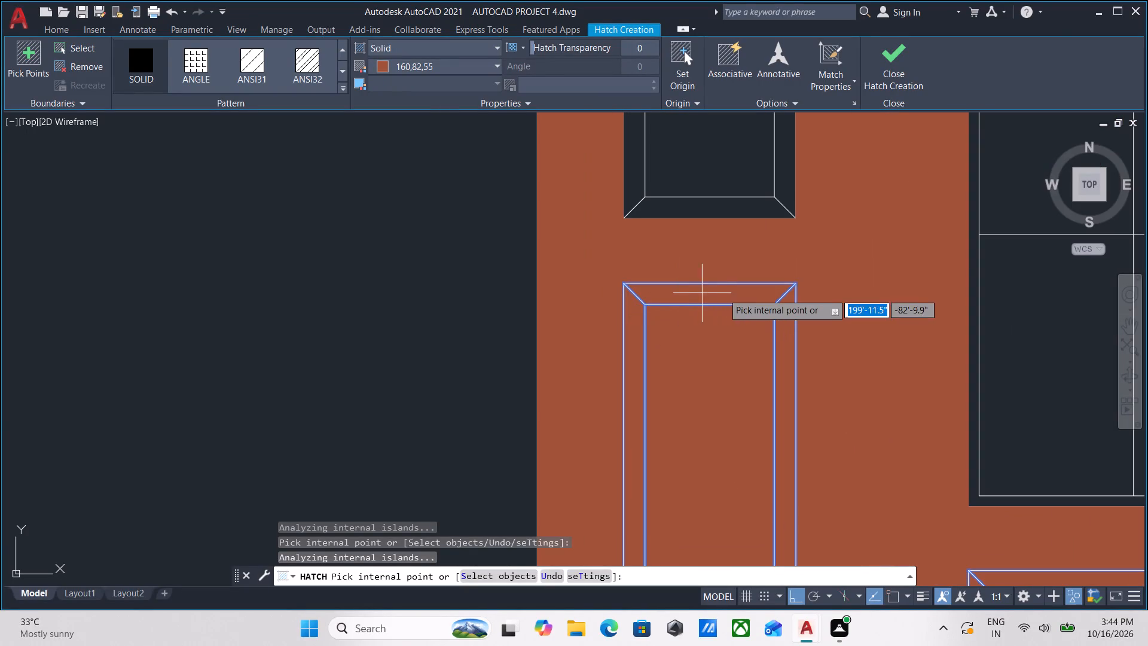
{"action": "scroll", "coordinate": [724, 293], "scroll_direction": "down", "scroll_amount": 1}
{"action": "middle_click_drag", "start_coordinate": [725, 293], "coordinate": [505, 307]}
{"action": "left_click", "coordinate": [693, 333]}
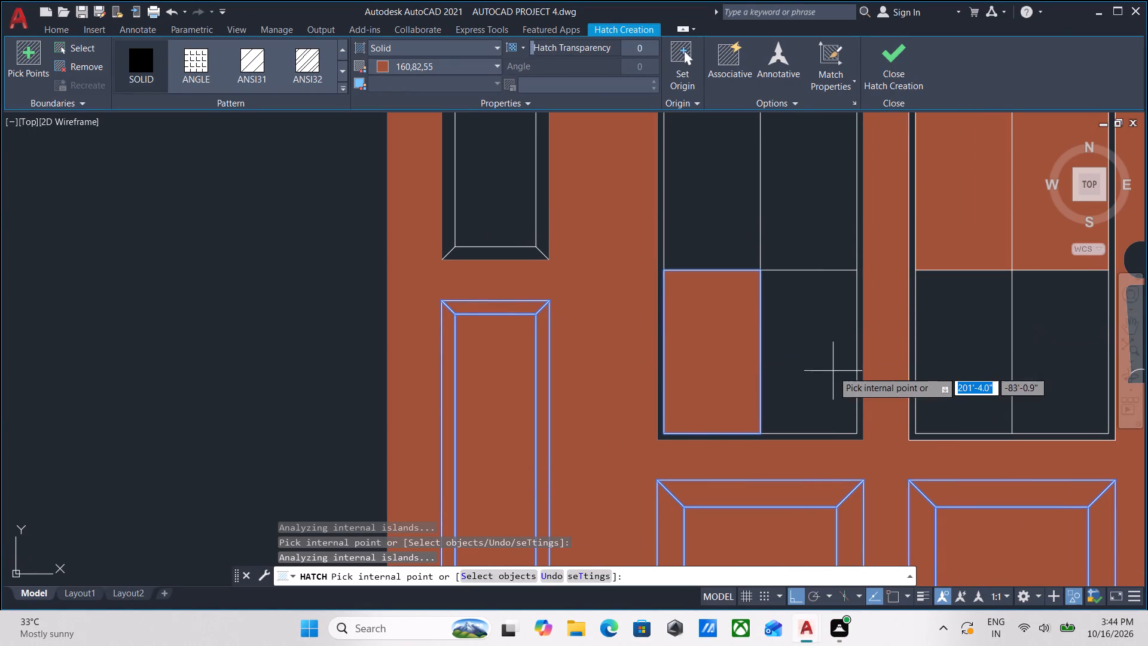
{"action": "left_click", "coordinate": [828, 336]}
{"action": "scroll", "coordinate": [828, 336], "scroll_direction": "down", "scroll_amount": 1}
{"action": "middle_click_drag", "start_coordinate": [828, 336], "coordinate": [700, 362]}
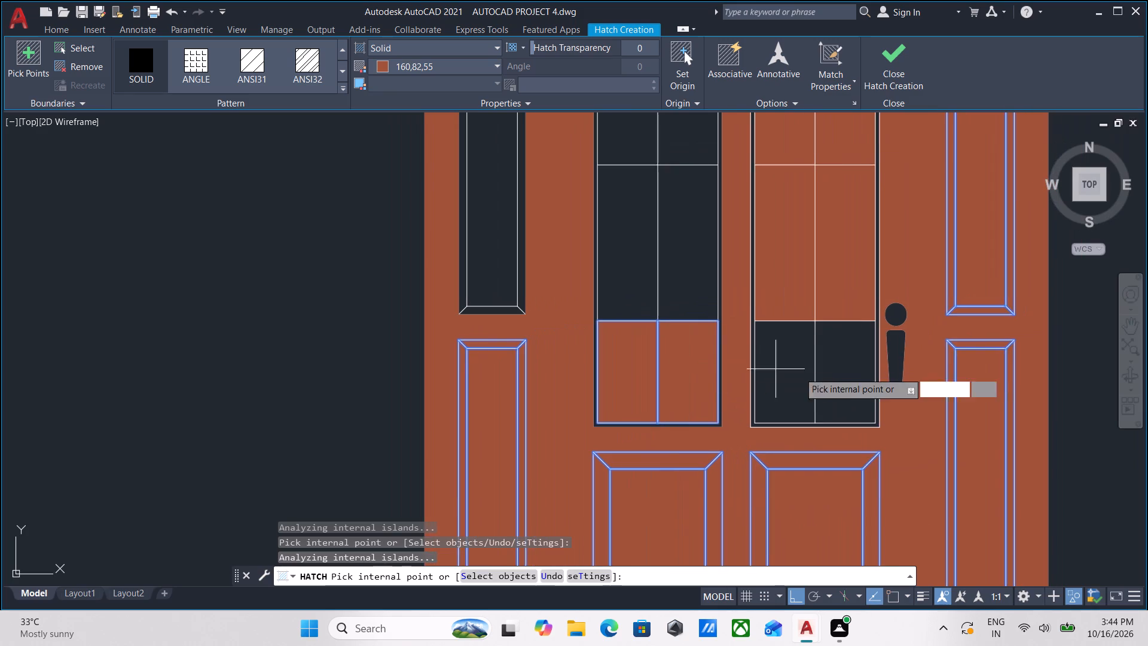
{"action": "scroll", "coordinate": [821, 375], "scroll_direction": "up", "scroll_amount": 3}
{"action": "left_click", "coordinate": [862, 357]}
{"action": "scroll", "coordinate": [751, 371], "scroll_direction": "down", "scroll_amount": 1}
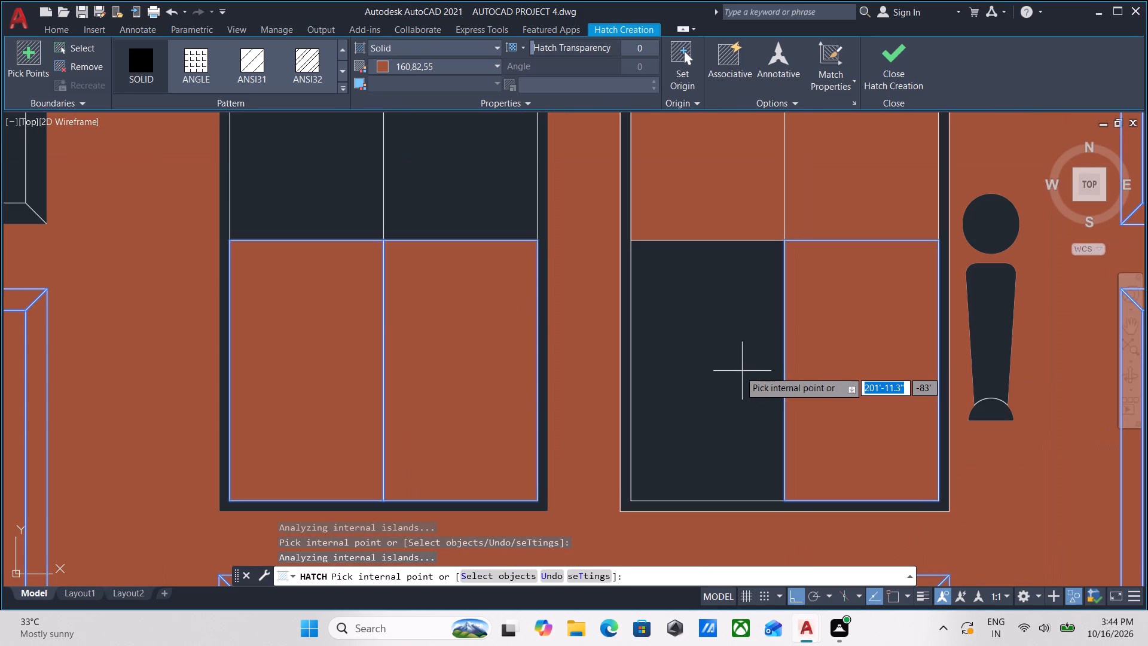
{"action": "left_click", "coordinate": [740, 370]}
Add the ten remaining glazing panes of the left door leaf to the hatch, working row by row up to the top.
{"action": "scroll", "coordinate": [740, 370], "scroll_direction": "down", "scroll_amount": 2}
{"action": "middle_click_drag", "start_coordinate": [729, 365], "coordinate": [822, 521]}
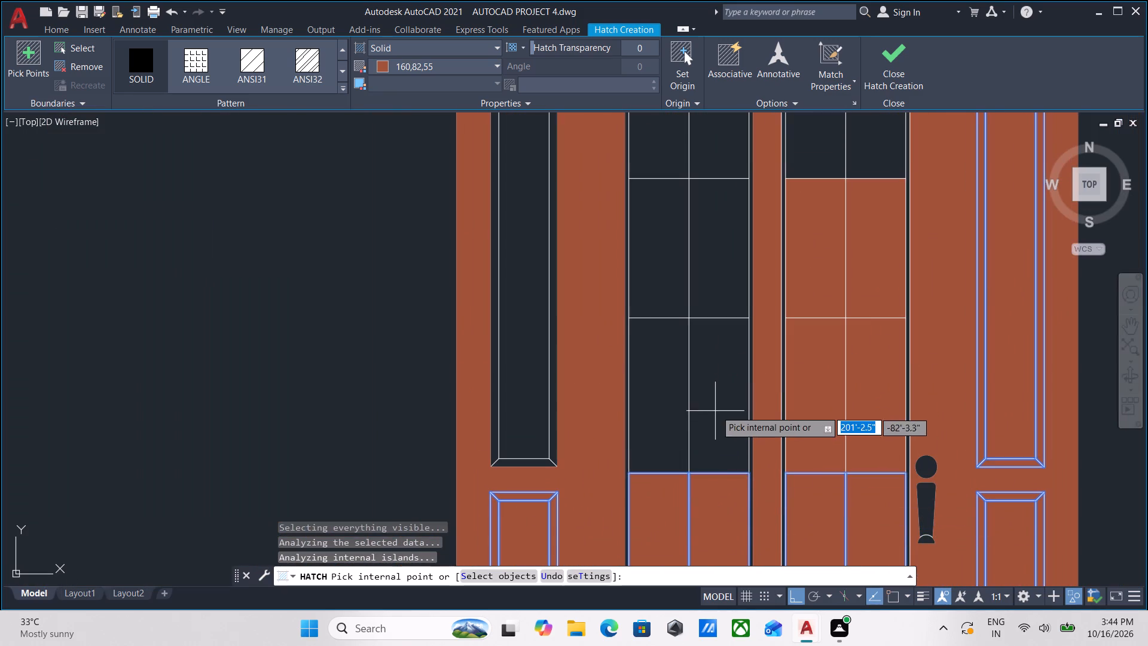
{"action": "left_click", "coordinate": [727, 407]}
{"action": "left_click", "coordinate": [661, 404]}
{"action": "middle_click_drag", "start_coordinate": [676, 377], "coordinate": [686, 489]}
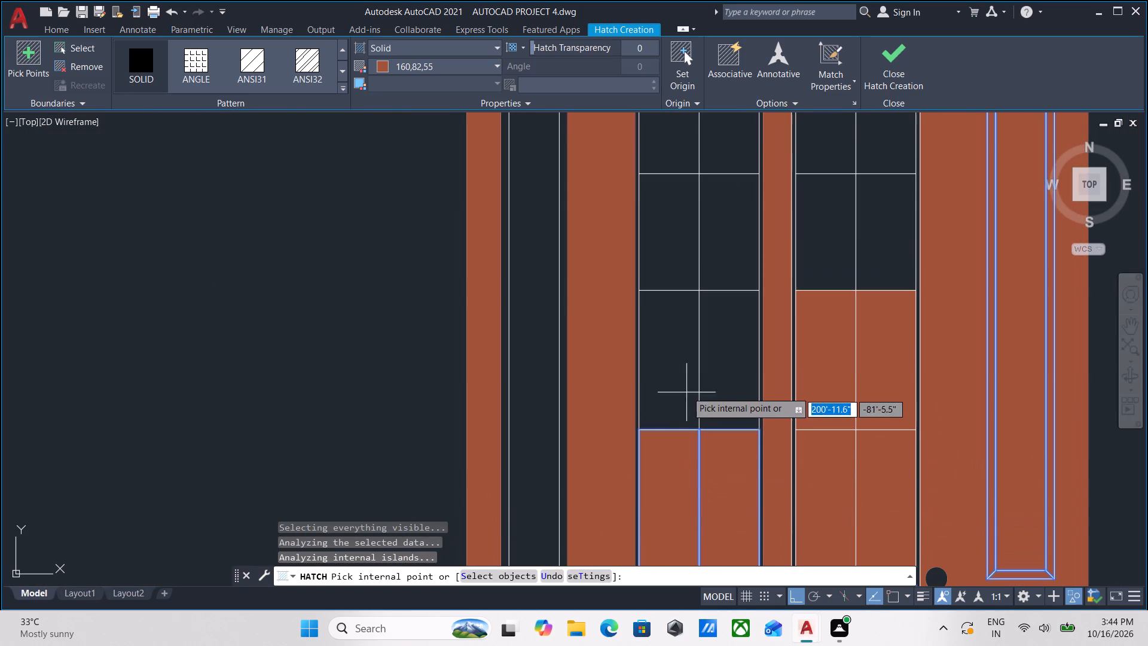
{"action": "left_click", "coordinate": [683, 375]}
{"action": "left_click", "coordinate": [725, 382]}
{"action": "middle_click_drag", "start_coordinate": [725, 380], "coordinate": [729, 476]}
{"action": "left_click", "coordinate": [680, 342]}
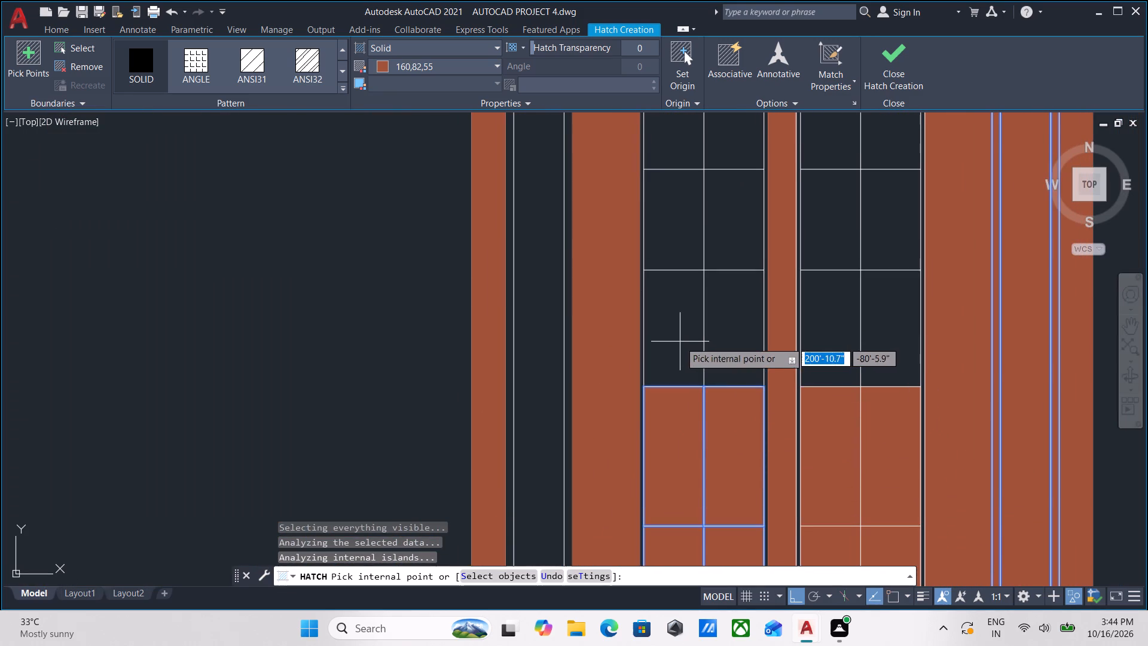
{"action": "left_click", "coordinate": [726, 343]}
{"action": "middle_click_drag", "start_coordinate": [726, 343], "coordinate": [718, 434]}
{"action": "left_click", "coordinate": [667, 338]}
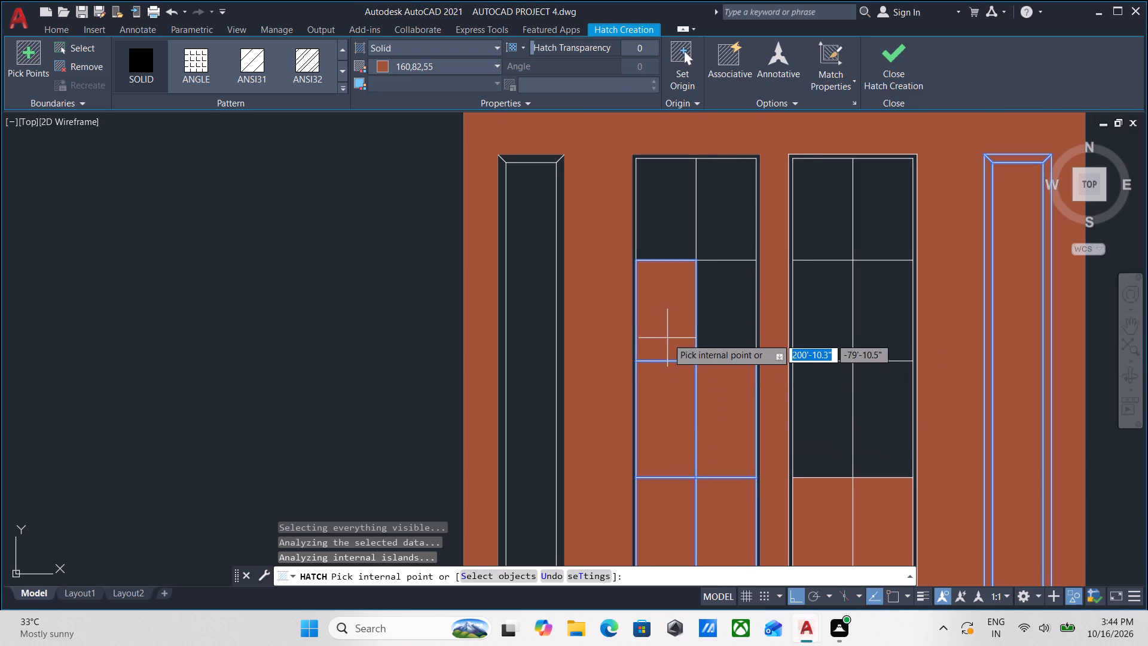
{"action": "left_click", "coordinate": [716, 328]}
{"action": "middle_click_drag", "start_coordinate": [716, 335], "coordinate": [713, 438]}
{"action": "left_click", "coordinate": [671, 326]}
{"action": "left_click", "coordinate": [707, 331]}
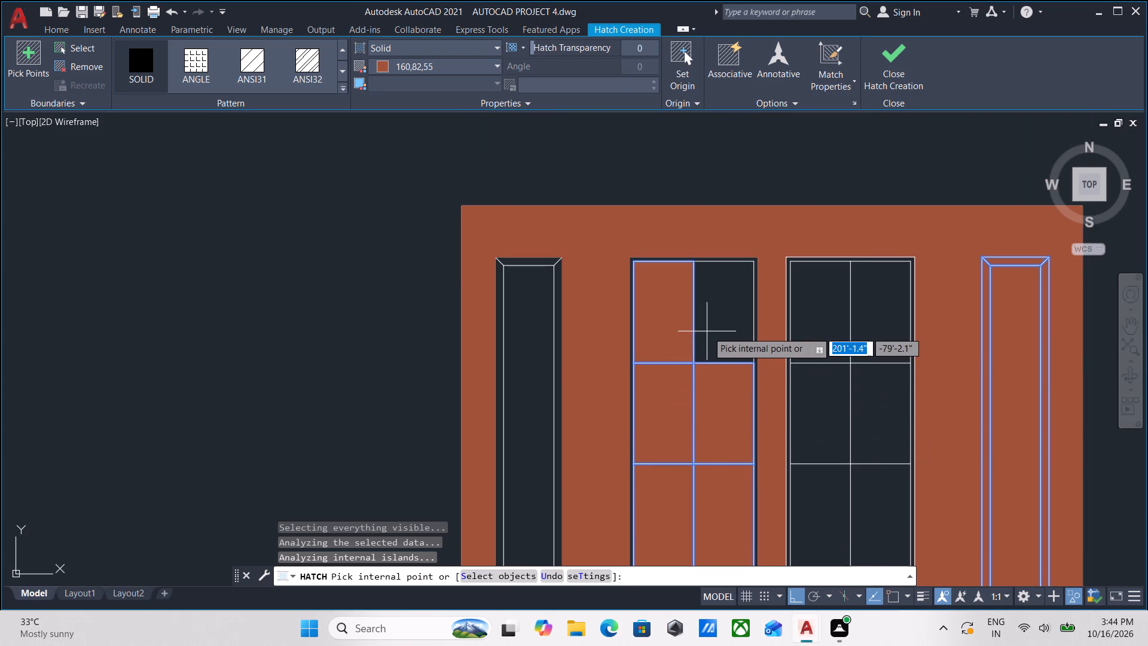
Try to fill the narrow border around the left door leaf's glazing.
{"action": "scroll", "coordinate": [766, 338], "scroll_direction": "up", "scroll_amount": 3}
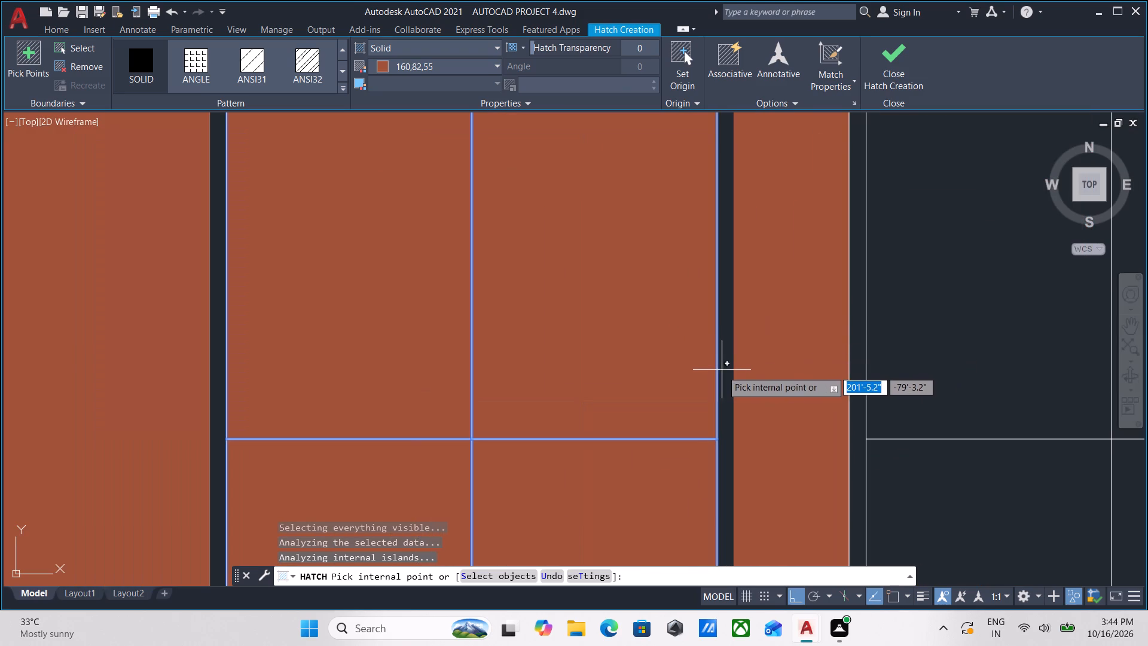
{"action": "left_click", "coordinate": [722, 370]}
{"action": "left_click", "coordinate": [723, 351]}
Add the six unfilled panes in the upper three rows of the right door leaf's glazing to the hatch.
{"action": "scroll", "coordinate": [805, 377], "scroll_direction": "down", "scroll_amount": 3}
{"action": "middle_click_drag", "start_coordinate": [854, 387], "coordinate": [752, 372]}
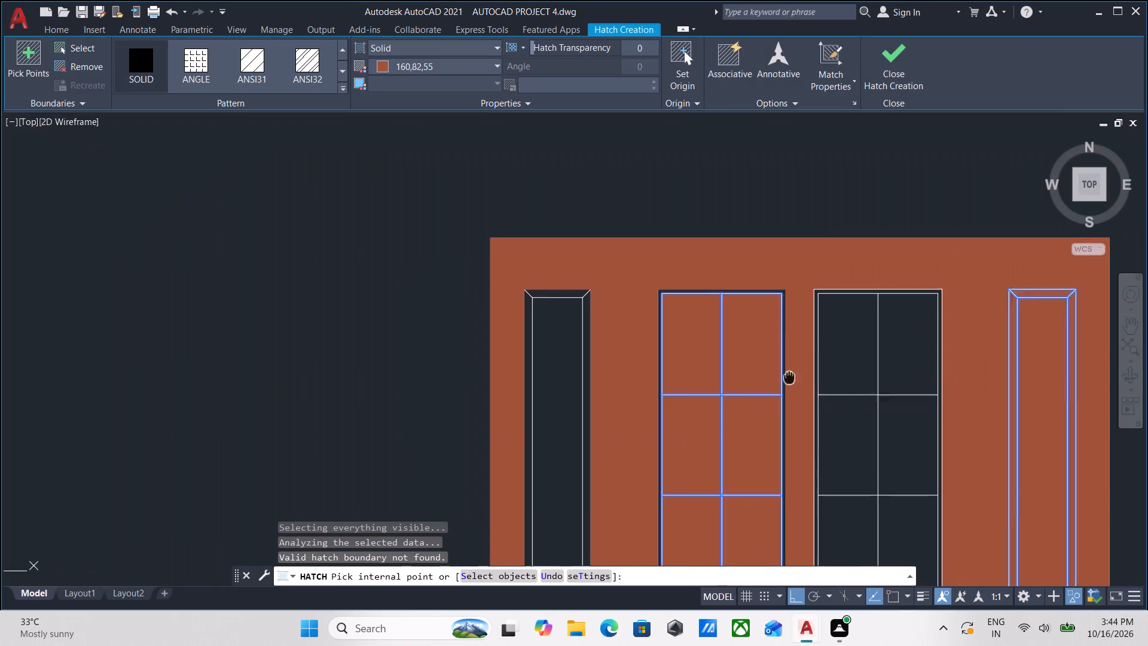
{"action": "middle_click_drag", "start_coordinate": [752, 372], "coordinate": [736, 370]}
{"action": "left_click", "coordinate": [761, 350]}
{"action": "left_click", "coordinate": [795, 353]}
{"action": "left_click", "coordinate": [770, 410]}
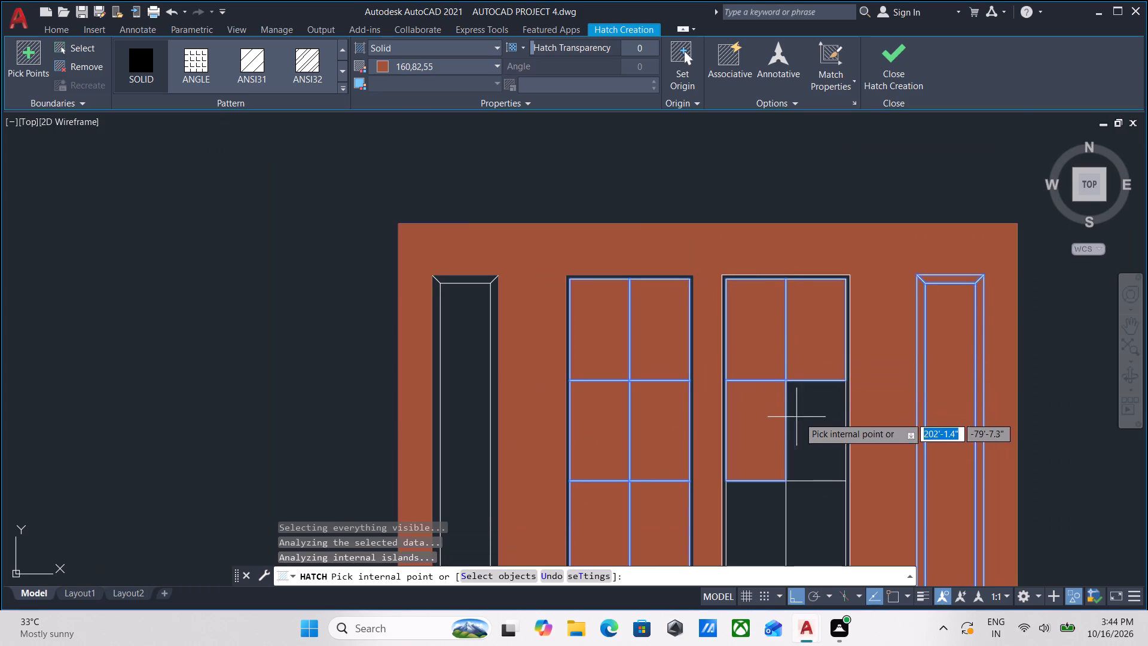
{"action": "left_click", "coordinate": [812, 418]}
{"action": "middle_click_drag", "start_coordinate": [813, 413], "coordinate": [841, 265]}
{"action": "scroll", "coordinate": [814, 403], "scroll_direction": "down", "scroll_amount": 1}
{"action": "left_click", "coordinate": [806, 364]}
{"action": "left_click", "coordinate": [839, 359]}
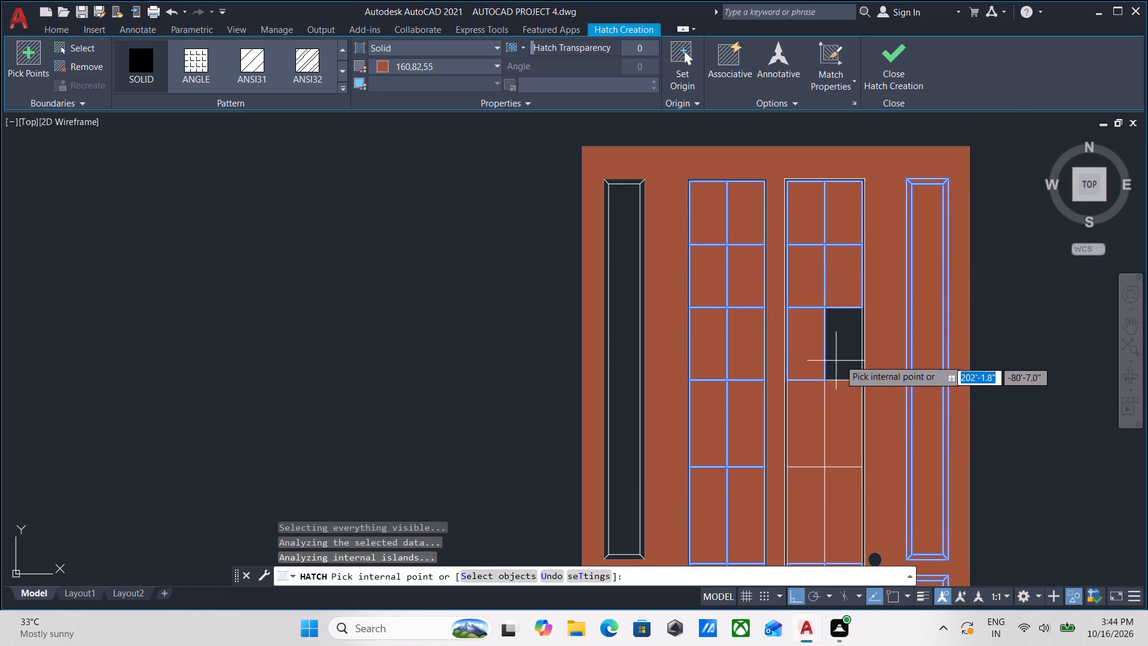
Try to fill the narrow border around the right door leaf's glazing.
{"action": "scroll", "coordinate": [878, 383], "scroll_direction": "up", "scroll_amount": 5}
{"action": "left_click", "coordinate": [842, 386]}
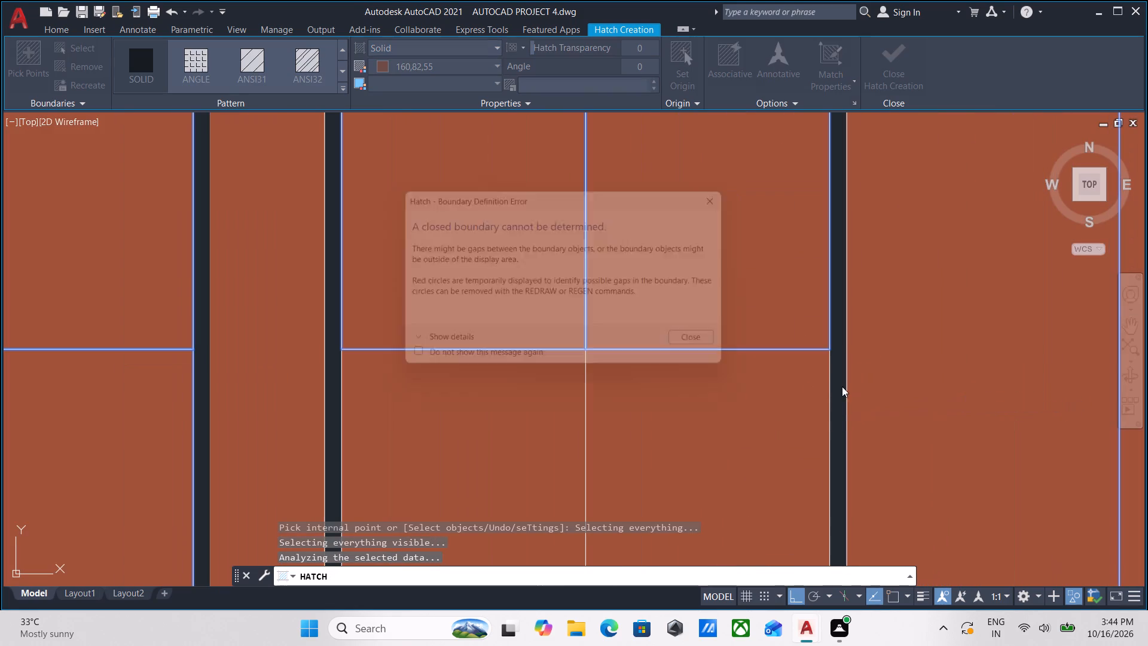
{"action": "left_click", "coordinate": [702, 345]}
Add the upper panel of the left sidelight to the hatch, including its centre and all four bevelled edges.
{"action": "scroll", "coordinate": [702, 345], "scroll_direction": "down", "scroll_amount": 5}
{"action": "middle_click_drag", "start_coordinate": [619, 363], "coordinate": [643, 357]}
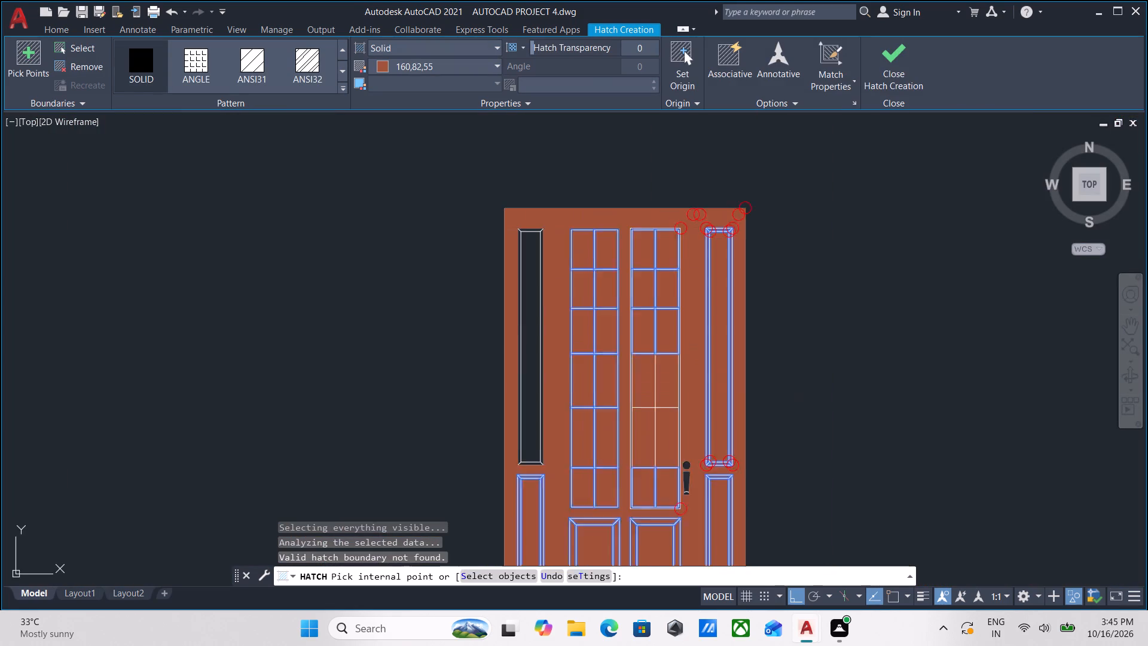
{"action": "middle_click_drag", "start_coordinate": [643, 357], "coordinate": [786, 334]}
{"action": "left_click", "coordinate": [695, 361]}
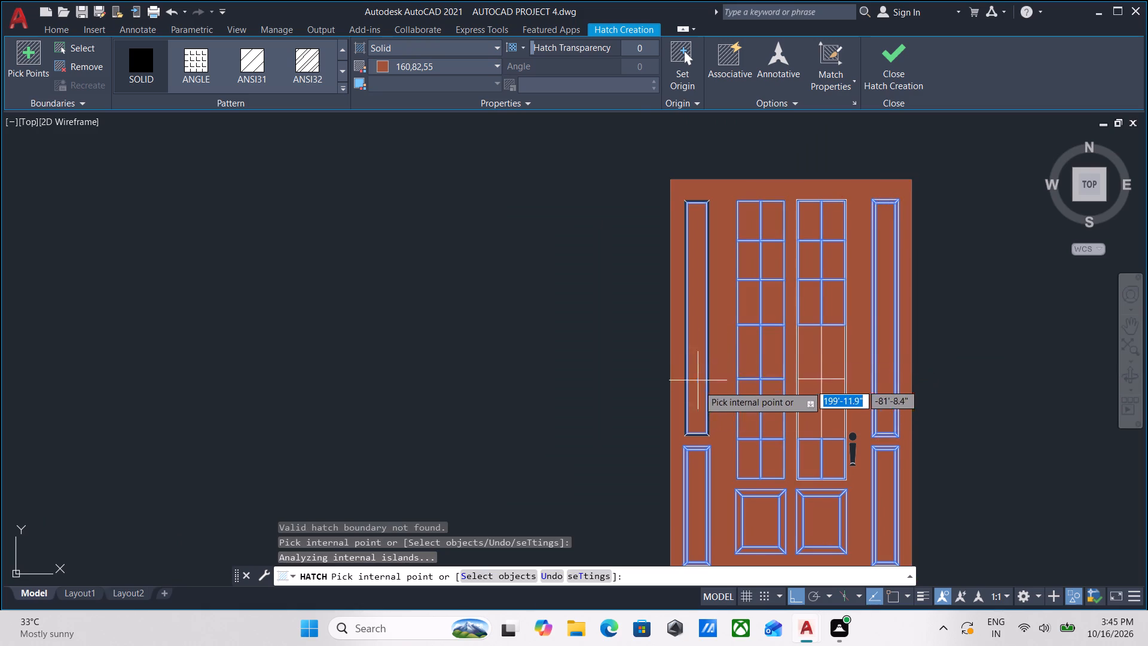
{"action": "scroll", "coordinate": [698, 418], "scroll_direction": "up", "scroll_amount": 4}
{"action": "middle_click_drag", "start_coordinate": [696, 448], "coordinate": [729, 359]}
{"action": "scroll", "coordinate": [731, 401], "scroll_direction": "up", "scroll_amount": 2}
{"action": "left_click", "coordinate": [728, 435]}
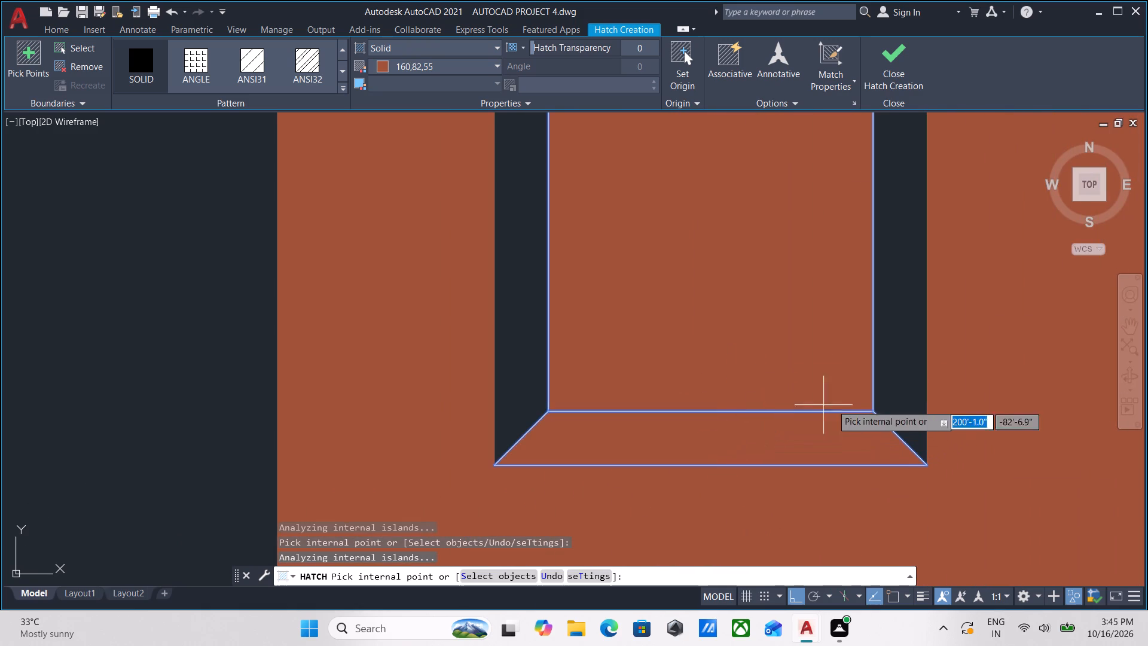
{"action": "left_click", "coordinate": [893, 382]}
{"action": "scroll", "coordinate": [893, 382], "scroll_direction": "down", "scroll_amount": 3}
{"action": "middle_click_drag", "start_coordinate": [781, 380], "coordinate": [785, 431]}
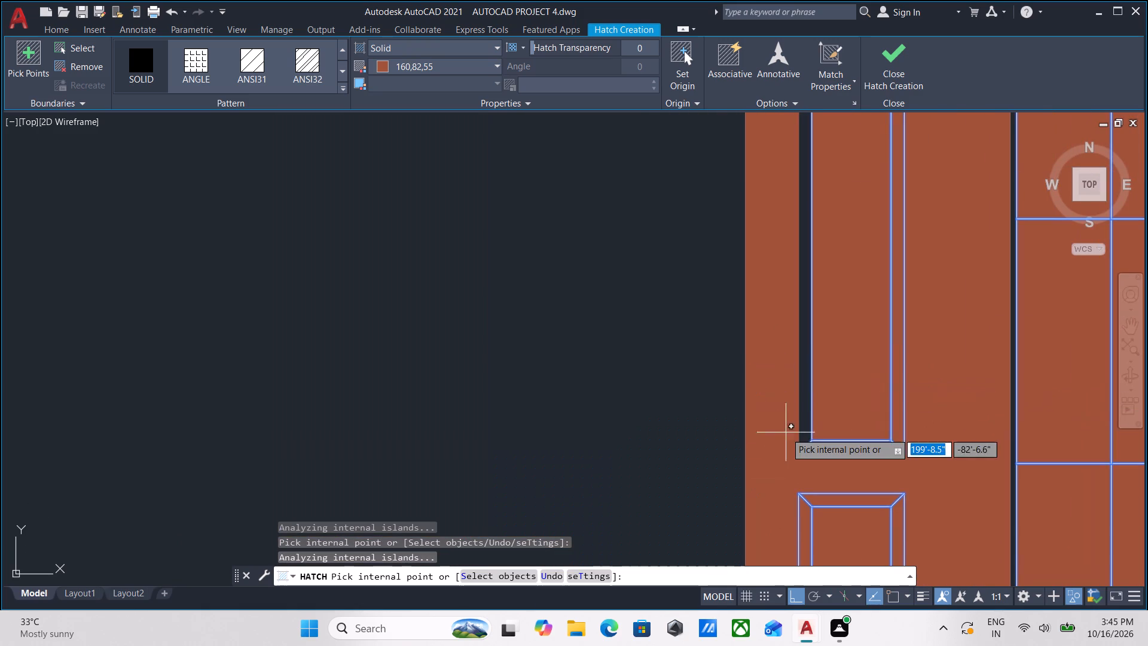
{"action": "left_click", "coordinate": [805, 407]}
{"action": "scroll", "coordinate": [808, 404], "scroll_direction": "down", "scroll_amount": 2}
{"action": "middle_click_drag", "start_coordinate": [808, 404], "coordinate": [766, 580]}
{"action": "middle_click_drag", "start_coordinate": [783, 415], "coordinate": [765, 507]}
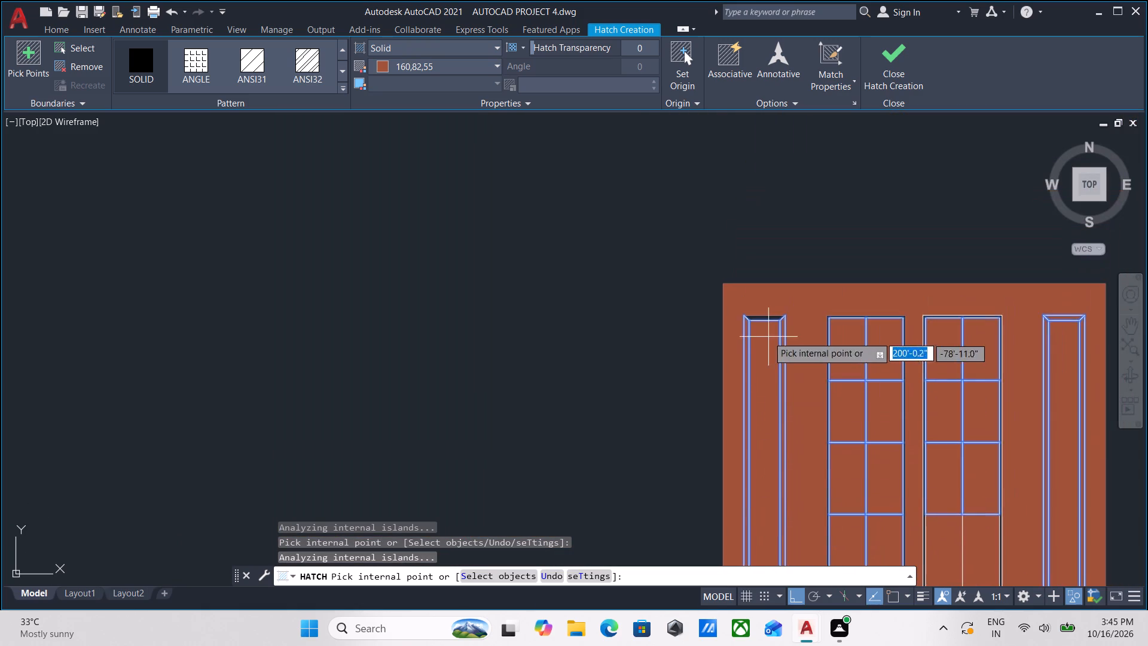
{"action": "scroll", "coordinate": [767, 336], "scroll_direction": "up", "scroll_amount": 3}
{"action": "left_click", "coordinate": [761, 264]}
Fill the narrow border around the right door leaf's glazing and finish the hatch.
{"action": "scroll", "coordinate": [762, 268], "scroll_direction": "down", "scroll_amount": 4}
{"action": "middle_click_drag", "start_coordinate": [823, 354], "coordinate": [706, 257]}
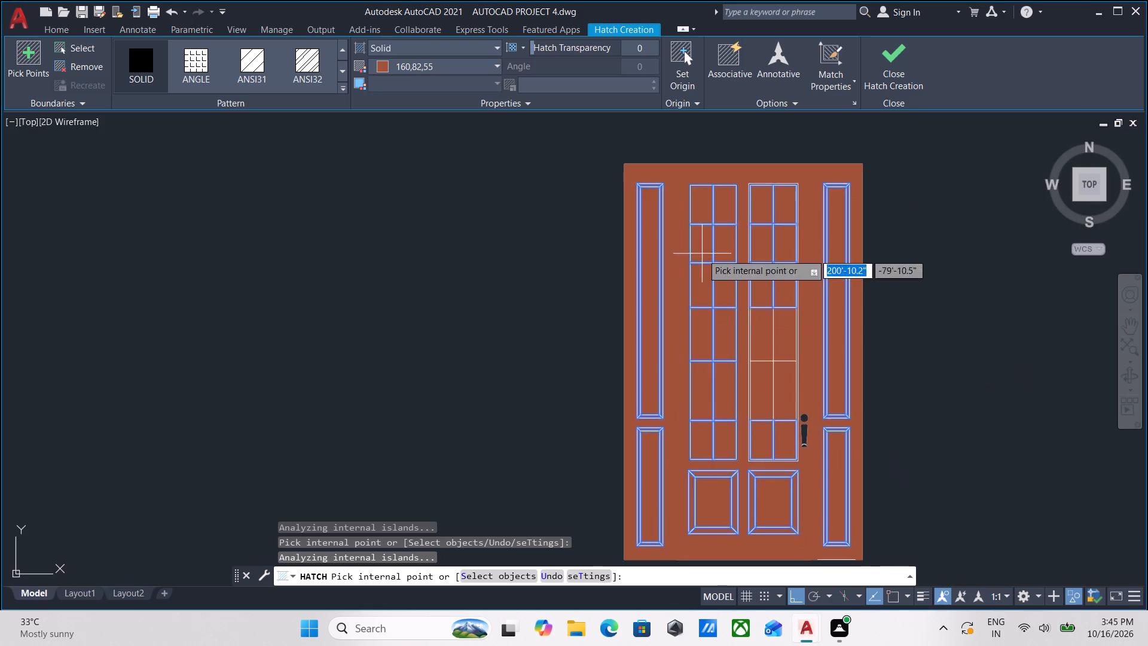
{"action": "scroll", "coordinate": [787, 435], "scroll_direction": "up", "scroll_amount": 4}
{"action": "middle_click_drag", "start_coordinate": [777, 390], "coordinate": [730, 420]}
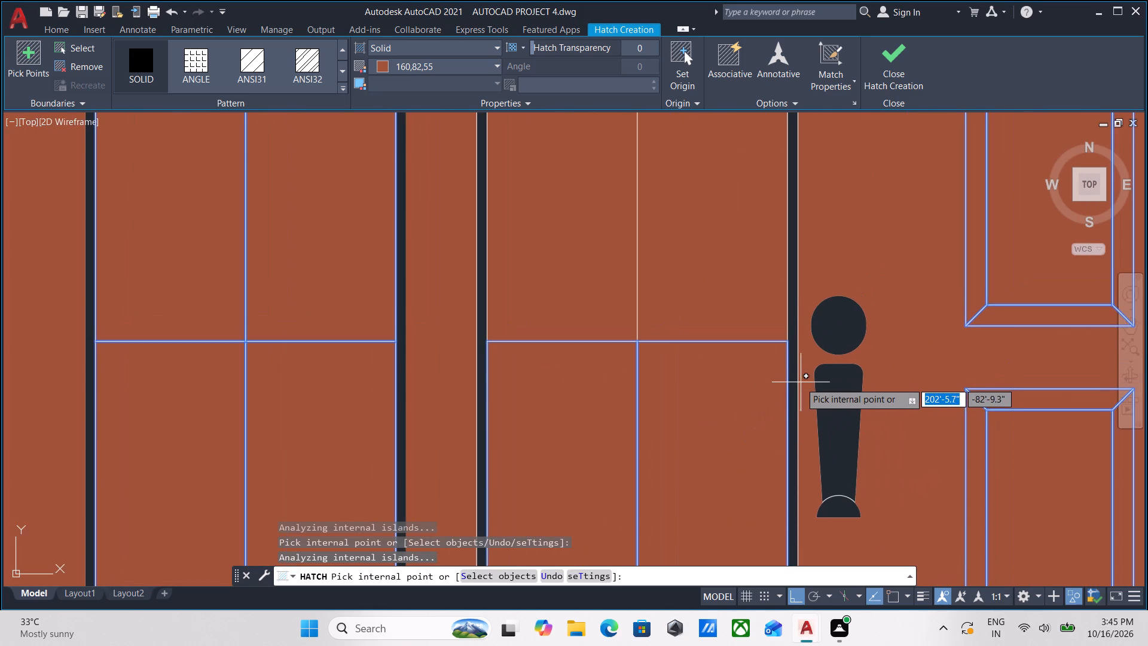
{"action": "left_click", "coordinate": [792, 385]}
{"action": "scroll", "coordinate": [792, 385], "scroll_direction": "down", "scroll_amount": 3}
{"action": "left_click", "coordinate": [775, 390]}
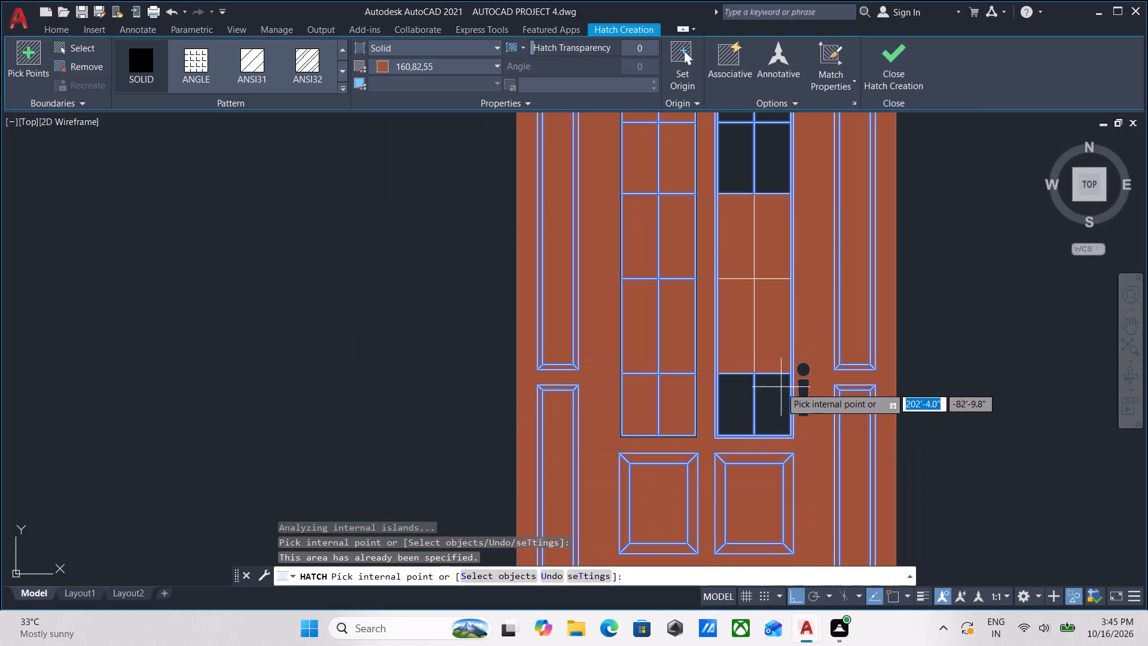
{"action": "scroll", "coordinate": [781, 387], "scroll_direction": "down", "scroll_amount": 1}
{"action": "left_click", "coordinate": [897, 51]}
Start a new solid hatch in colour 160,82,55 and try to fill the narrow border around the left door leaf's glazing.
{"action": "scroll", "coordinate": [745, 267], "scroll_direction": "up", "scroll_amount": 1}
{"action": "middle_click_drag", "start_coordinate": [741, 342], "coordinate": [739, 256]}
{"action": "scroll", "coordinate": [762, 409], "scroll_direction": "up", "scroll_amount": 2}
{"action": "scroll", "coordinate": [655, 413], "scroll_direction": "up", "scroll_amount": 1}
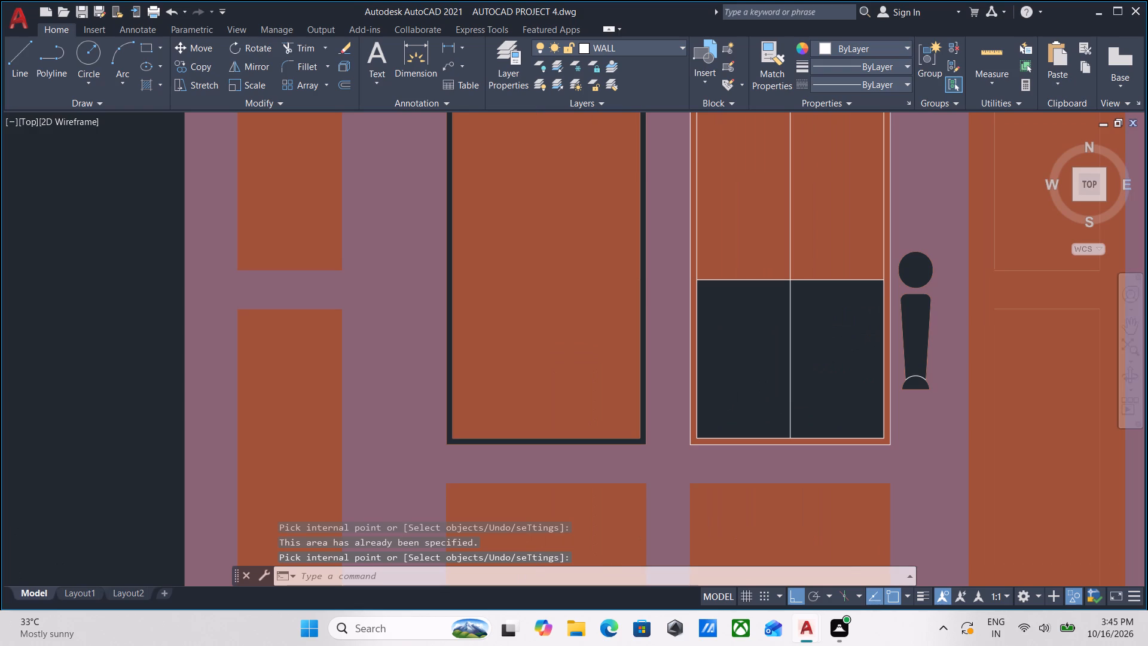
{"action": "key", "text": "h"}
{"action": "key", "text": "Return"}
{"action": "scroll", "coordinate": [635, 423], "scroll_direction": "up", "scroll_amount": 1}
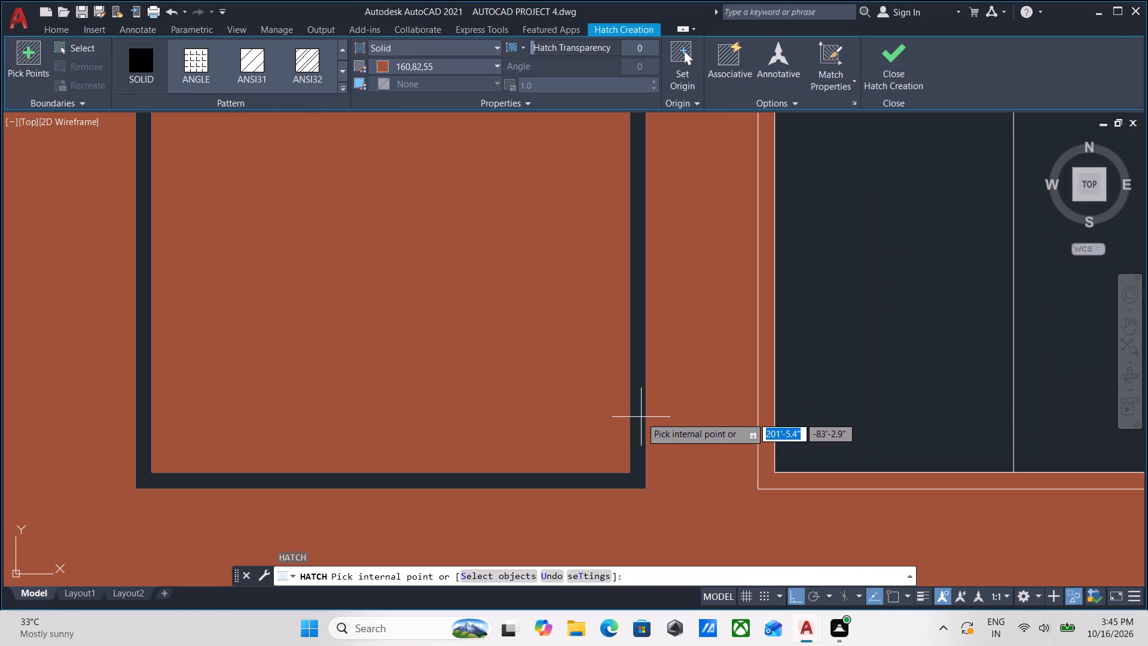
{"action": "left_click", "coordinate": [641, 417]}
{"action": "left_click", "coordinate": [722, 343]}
Hatch the eight unfilled panes in the bottom row and upper three rows of the right door leaf's glazing.
{"action": "scroll", "coordinate": [818, 356], "scroll_direction": "down", "scroll_amount": 2}
{"action": "left_click", "coordinate": [838, 353]}
{"action": "left_click", "coordinate": [929, 351]}
{"action": "scroll", "coordinate": [929, 351], "scroll_direction": "down", "scroll_amount": 3}
{"action": "middle_click_drag", "start_coordinate": [929, 351], "coordinate": [891, 533]}
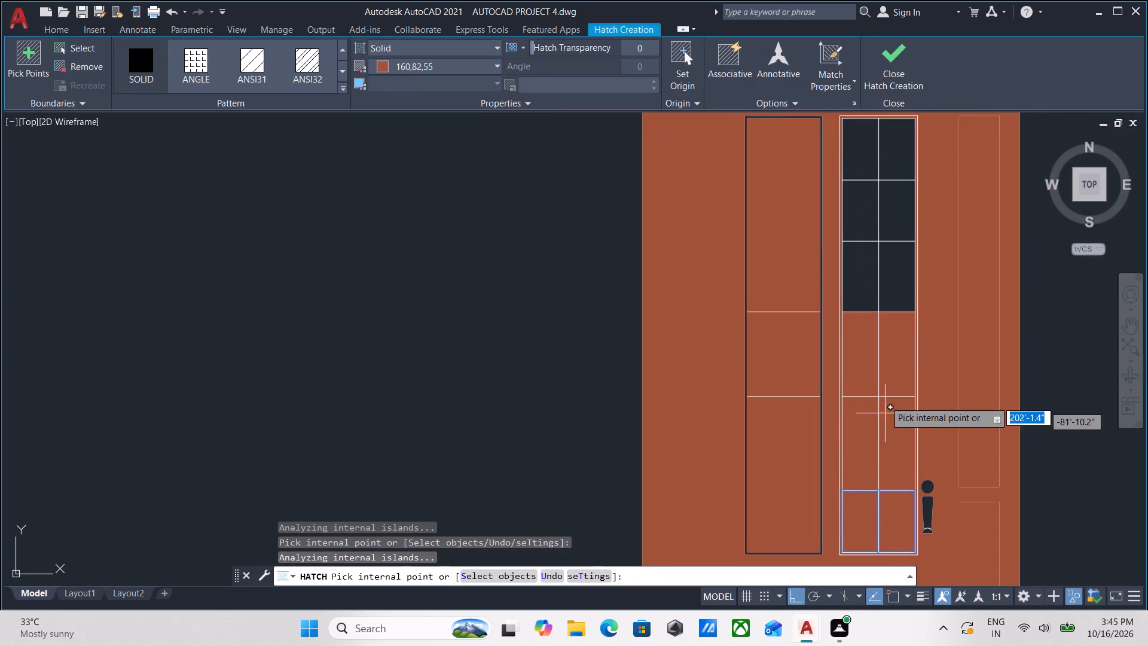
{"action": "middle_click_drag", "start_coordinate": [884, 359], "coordinate": [879, 447]}
{"action": "left_click", "coordinate": [860, 368]}
{"action": "left_click", "coordinate": [889, 363]}
{"action": "left_click", "coordinate": [857, 309]}
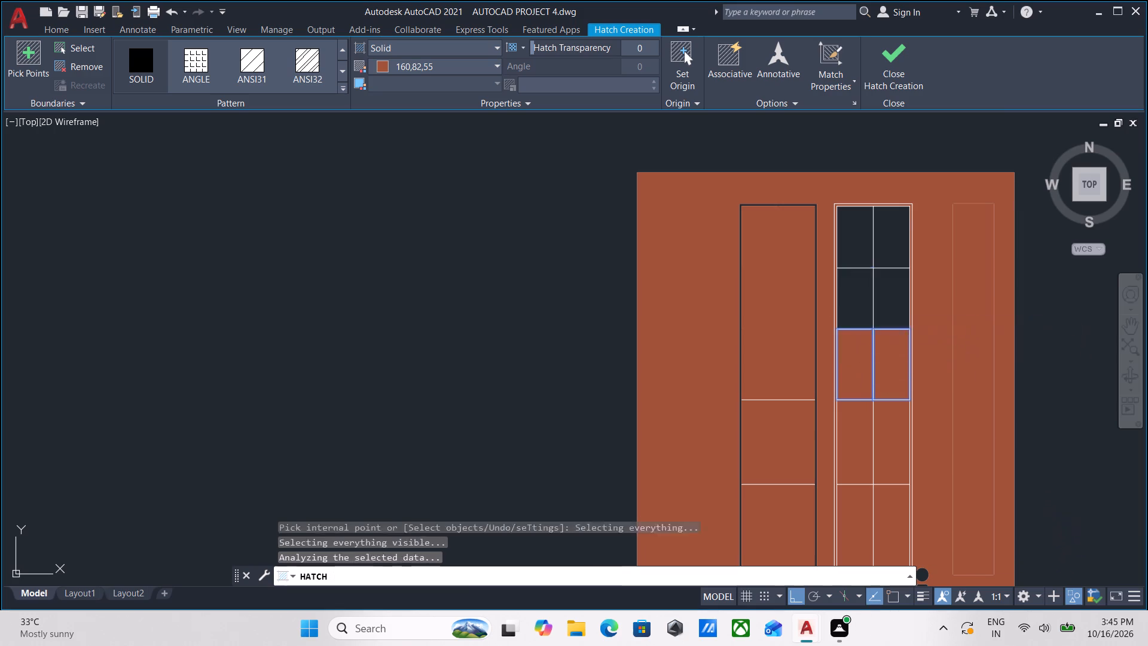
{"action": "left_click", "coordinate": [887, 301]}
{"action": "left_click", "coordinate": [852, 227]}
{"action": "left_click", "coordinate": [888, 236]}
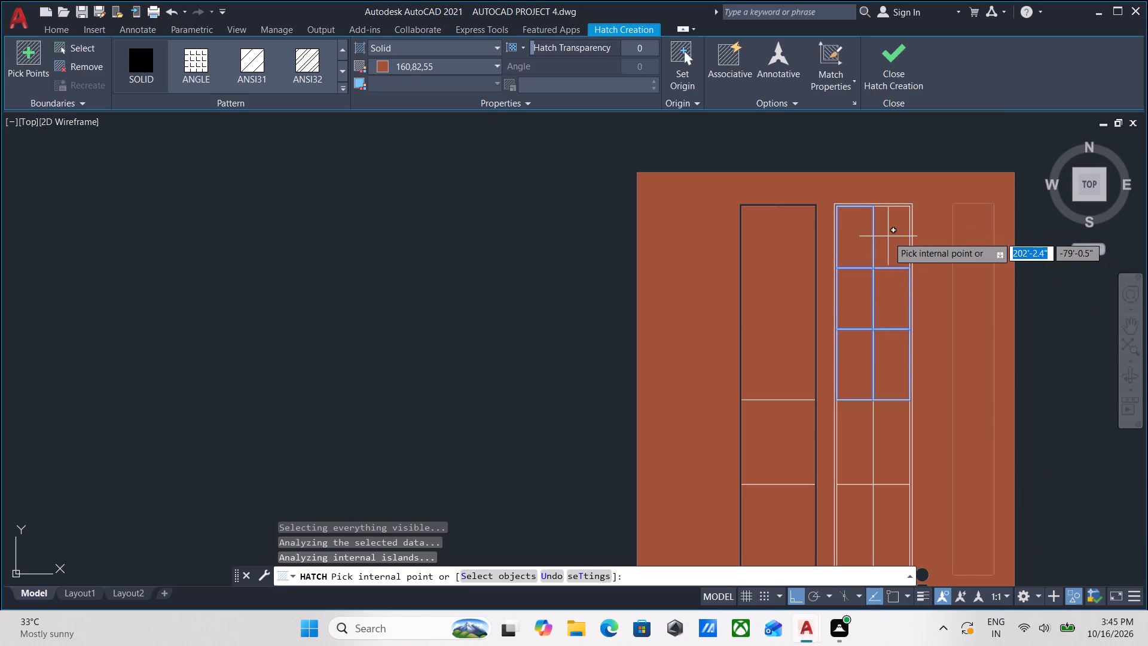
Try again to fill the border around the left door leaf's glazing, and finish the hatch.
{"action": "scroll", "coordinate": [831, 240], "scroll_direction": "up", "scroll_amount": 4}
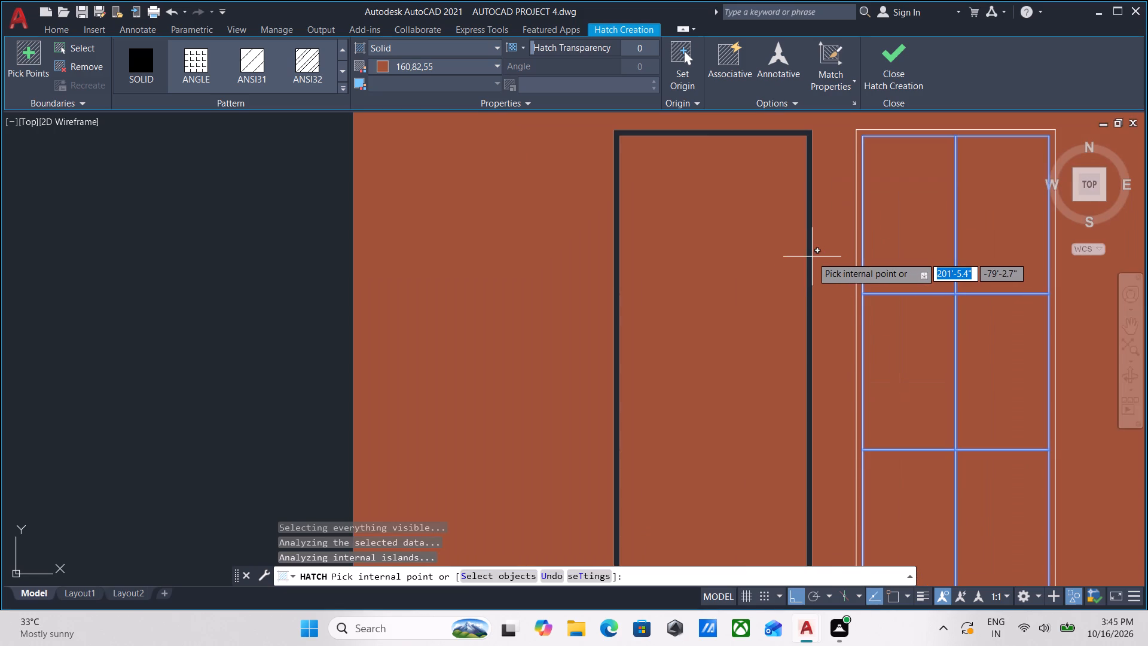
{"action": "left_click", "coordinate": [808, 259]}
{"action": "left_click", "coordinate": [703, 349]}
{"action": "scroll", "coordinate": [723, 336], "scroll_direction": "down", "scroll_amount": 3}
{"action": "middle_click_drag", "start_coordinate": [727, 332], "coordinate": [758, 224]}
{"action": "middle_click_drag", "start_coordinate": [745, 451], "coordinate": [767, 317]}
{"action": "scroll", "coordinate": [757, 324], "scroll_direction": "up", "scroll_amount": 4}
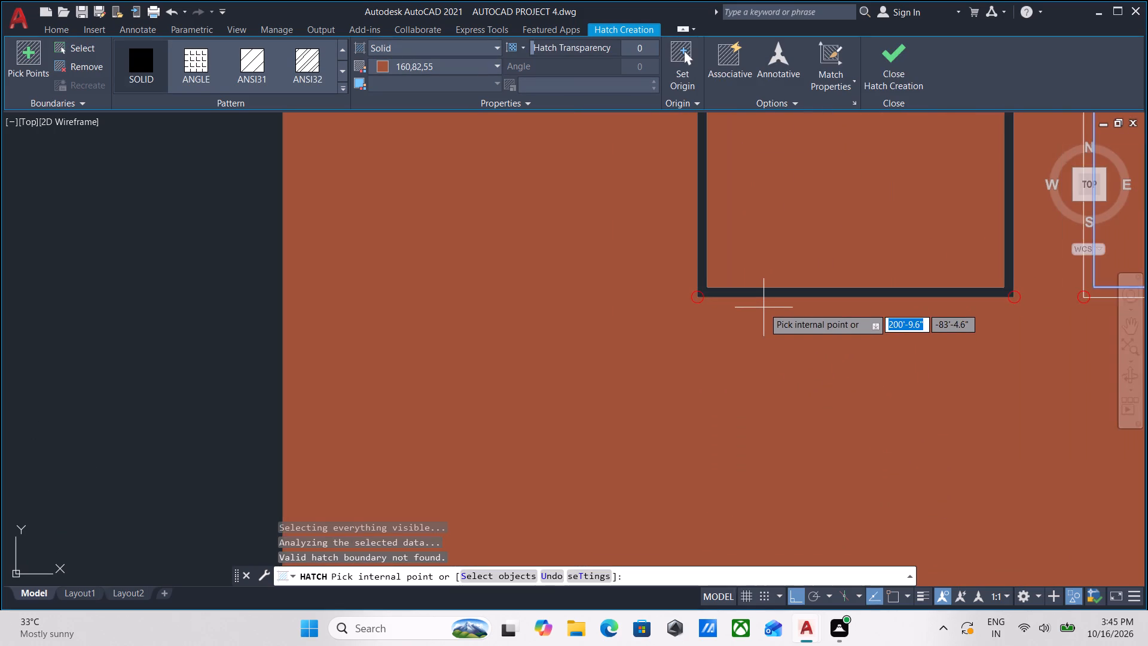
{"action": "middle_click_drag", "start_coordinate": [764, 309], "coordinate": [743, 392]}
{"action": "key", "text": "h"}
{"action": "key", "text": "Return"}
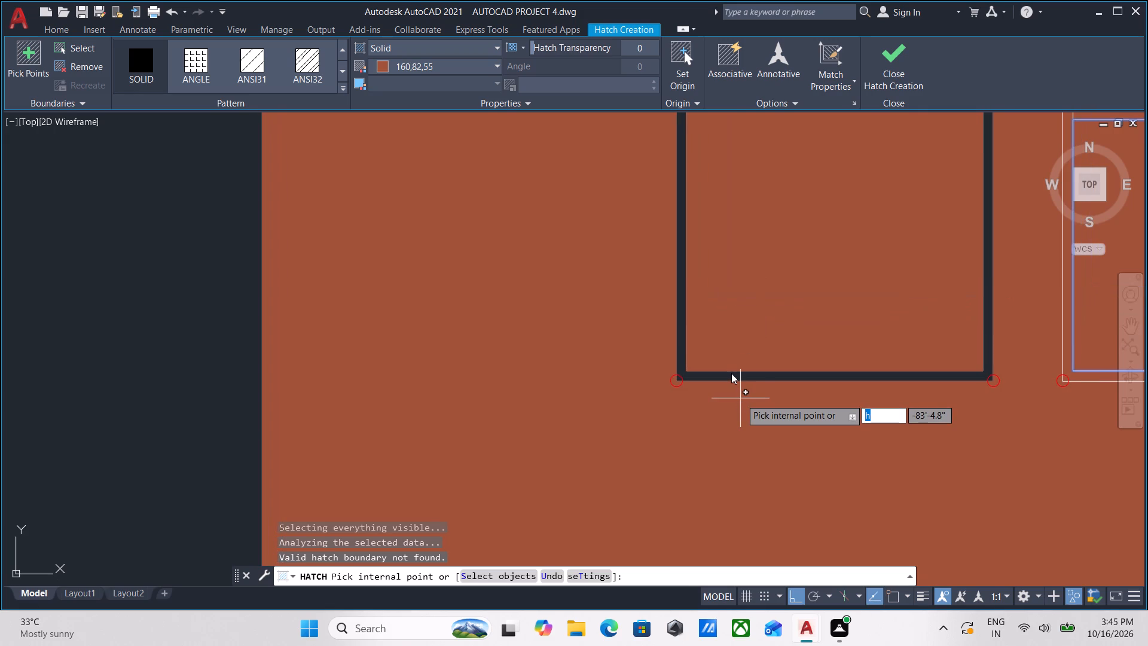
{"action": "scroll", "coordinate": [730, 373], "scroll_direction": "down", "scroll_amount": 2}
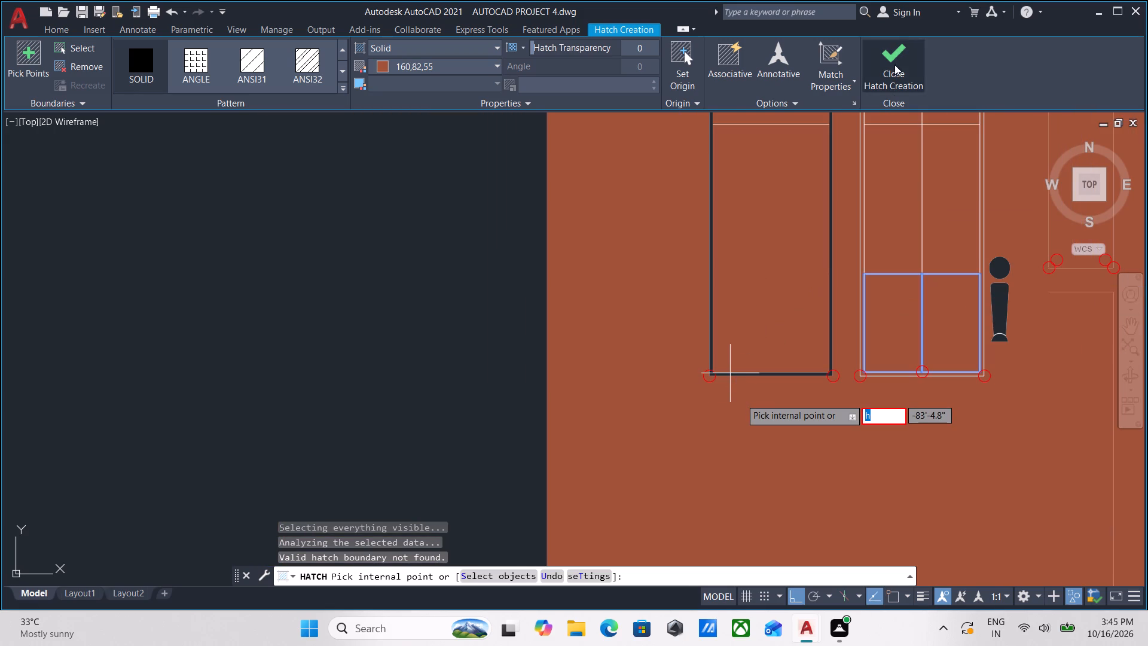
{"action": "left_click", "coordinate": [894, 65]}
{"action": "scroll", "coordinate": [823, 312], "scroll_direction": "down", "scroll_amount": 3}
{"action": "key", "text": "Escape"}
{"action": "middle_click_drag", "start_coordinate": [816, 315], "coordinate": [736, 343]}
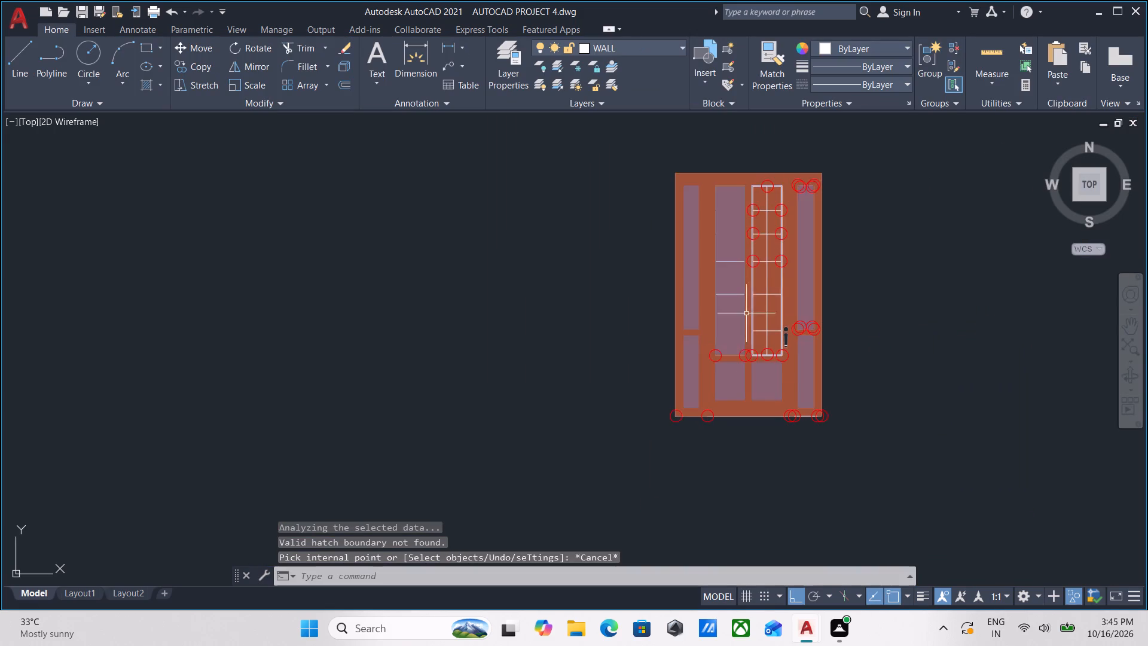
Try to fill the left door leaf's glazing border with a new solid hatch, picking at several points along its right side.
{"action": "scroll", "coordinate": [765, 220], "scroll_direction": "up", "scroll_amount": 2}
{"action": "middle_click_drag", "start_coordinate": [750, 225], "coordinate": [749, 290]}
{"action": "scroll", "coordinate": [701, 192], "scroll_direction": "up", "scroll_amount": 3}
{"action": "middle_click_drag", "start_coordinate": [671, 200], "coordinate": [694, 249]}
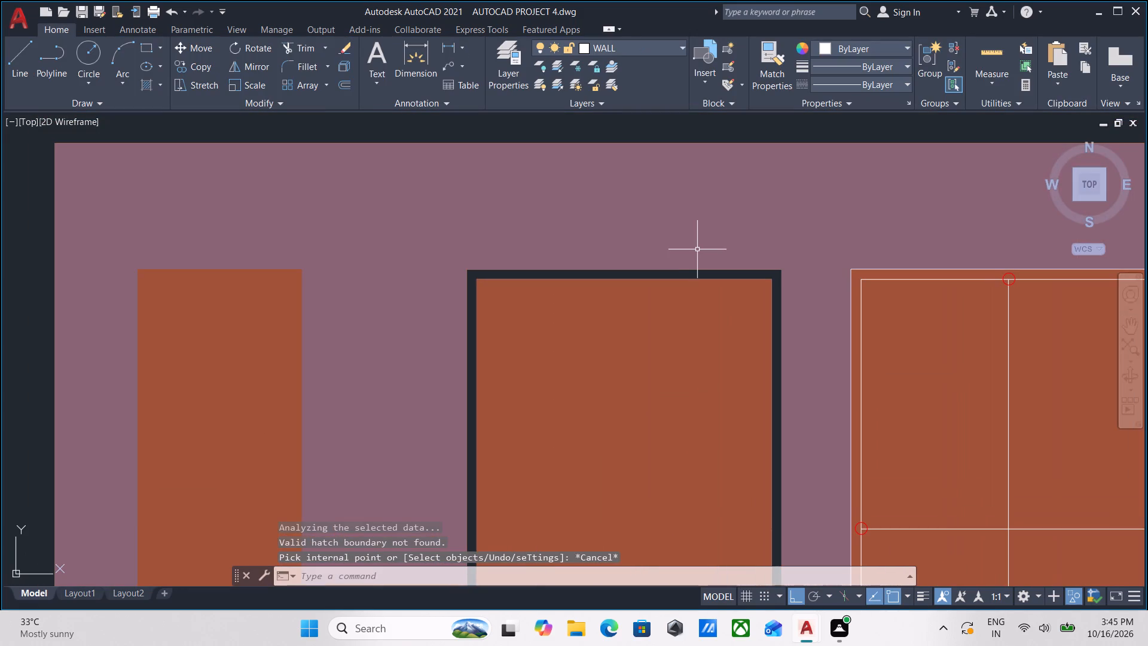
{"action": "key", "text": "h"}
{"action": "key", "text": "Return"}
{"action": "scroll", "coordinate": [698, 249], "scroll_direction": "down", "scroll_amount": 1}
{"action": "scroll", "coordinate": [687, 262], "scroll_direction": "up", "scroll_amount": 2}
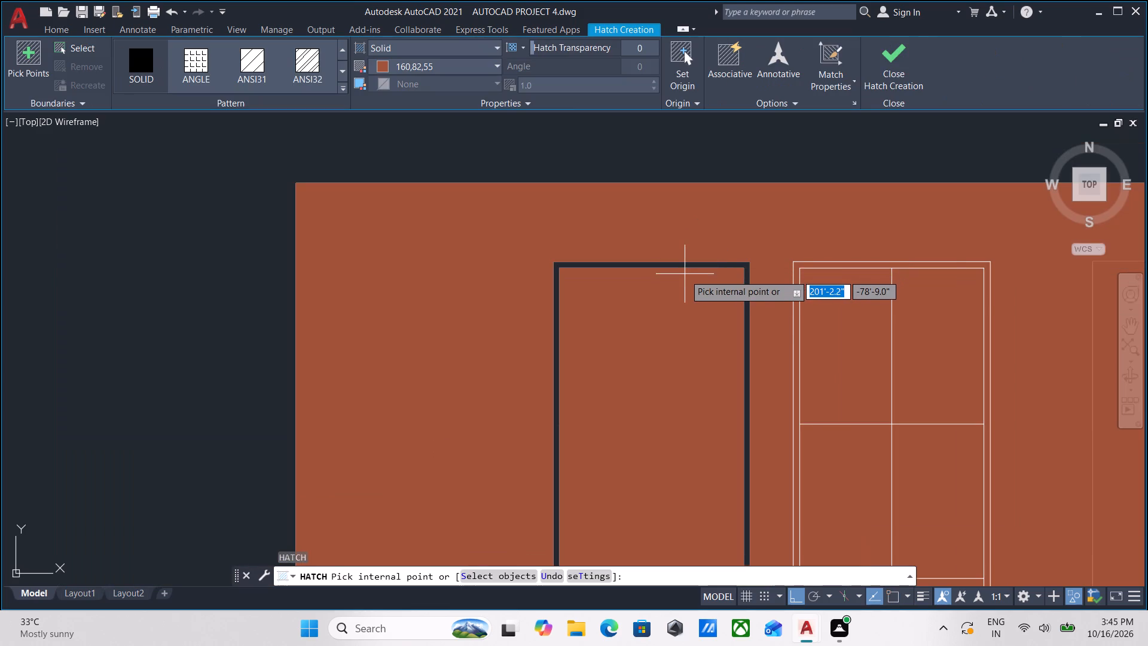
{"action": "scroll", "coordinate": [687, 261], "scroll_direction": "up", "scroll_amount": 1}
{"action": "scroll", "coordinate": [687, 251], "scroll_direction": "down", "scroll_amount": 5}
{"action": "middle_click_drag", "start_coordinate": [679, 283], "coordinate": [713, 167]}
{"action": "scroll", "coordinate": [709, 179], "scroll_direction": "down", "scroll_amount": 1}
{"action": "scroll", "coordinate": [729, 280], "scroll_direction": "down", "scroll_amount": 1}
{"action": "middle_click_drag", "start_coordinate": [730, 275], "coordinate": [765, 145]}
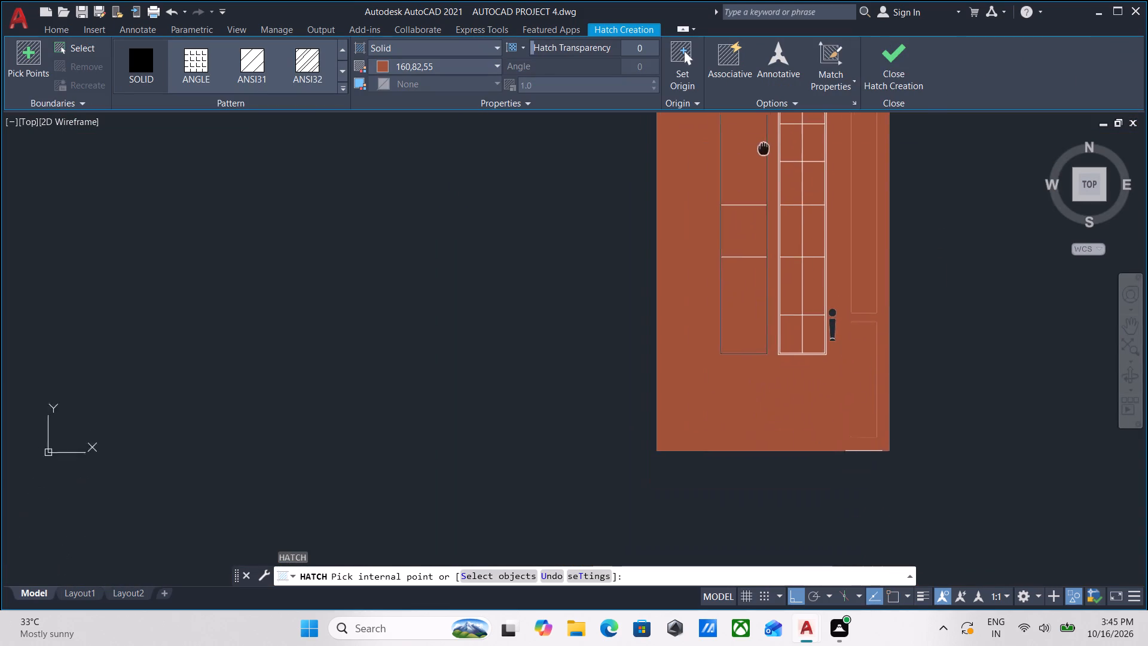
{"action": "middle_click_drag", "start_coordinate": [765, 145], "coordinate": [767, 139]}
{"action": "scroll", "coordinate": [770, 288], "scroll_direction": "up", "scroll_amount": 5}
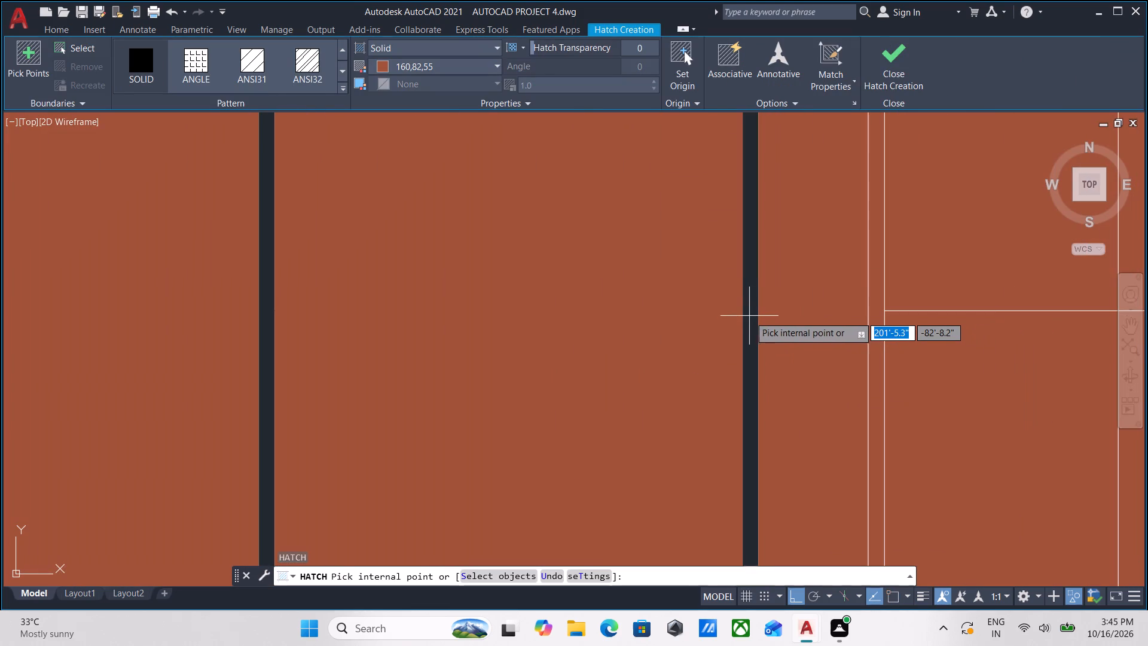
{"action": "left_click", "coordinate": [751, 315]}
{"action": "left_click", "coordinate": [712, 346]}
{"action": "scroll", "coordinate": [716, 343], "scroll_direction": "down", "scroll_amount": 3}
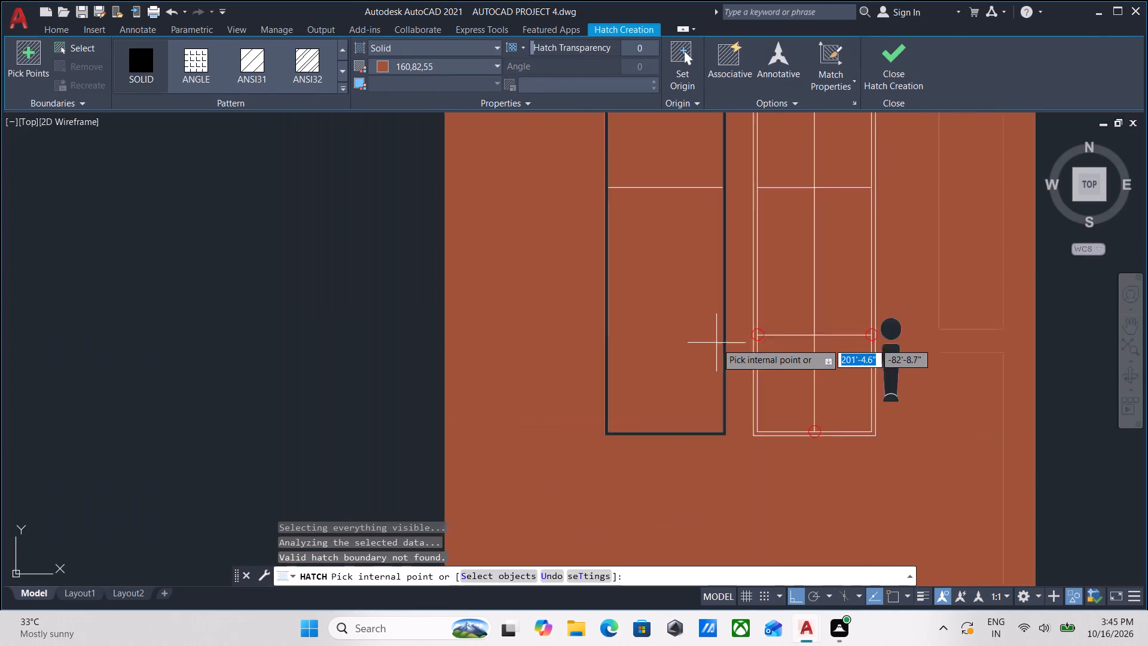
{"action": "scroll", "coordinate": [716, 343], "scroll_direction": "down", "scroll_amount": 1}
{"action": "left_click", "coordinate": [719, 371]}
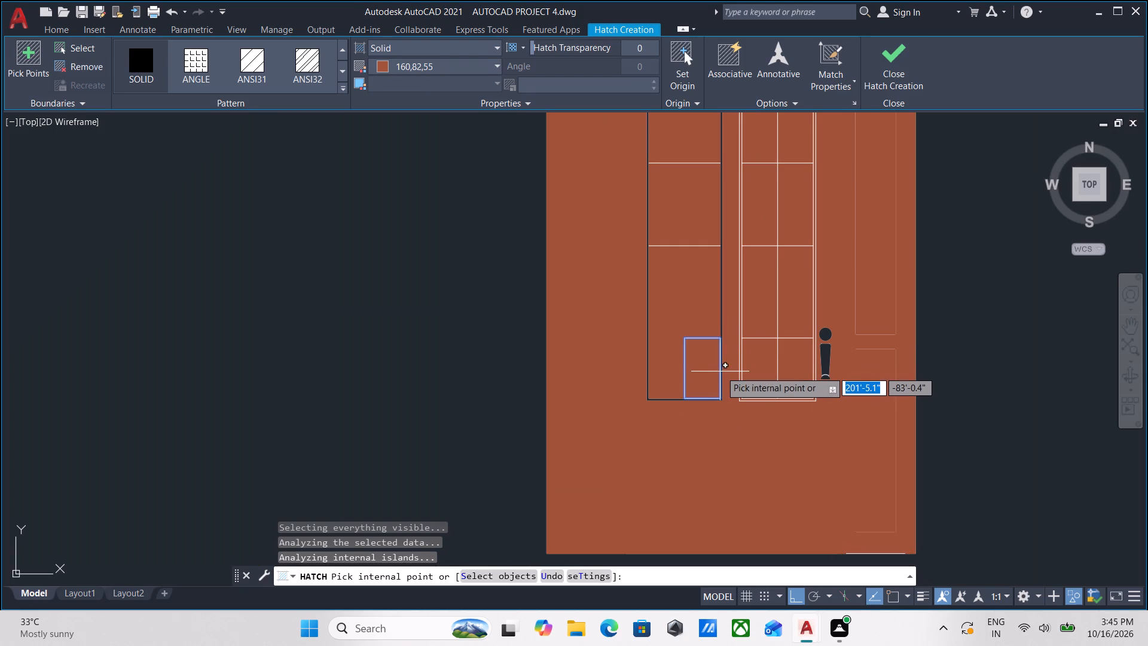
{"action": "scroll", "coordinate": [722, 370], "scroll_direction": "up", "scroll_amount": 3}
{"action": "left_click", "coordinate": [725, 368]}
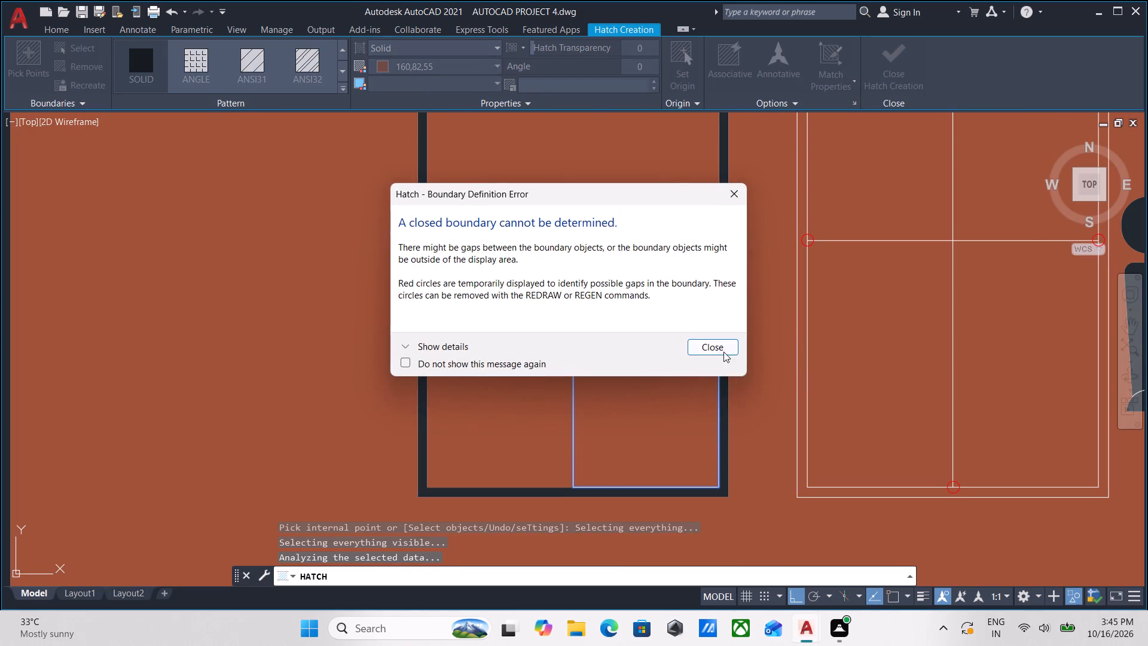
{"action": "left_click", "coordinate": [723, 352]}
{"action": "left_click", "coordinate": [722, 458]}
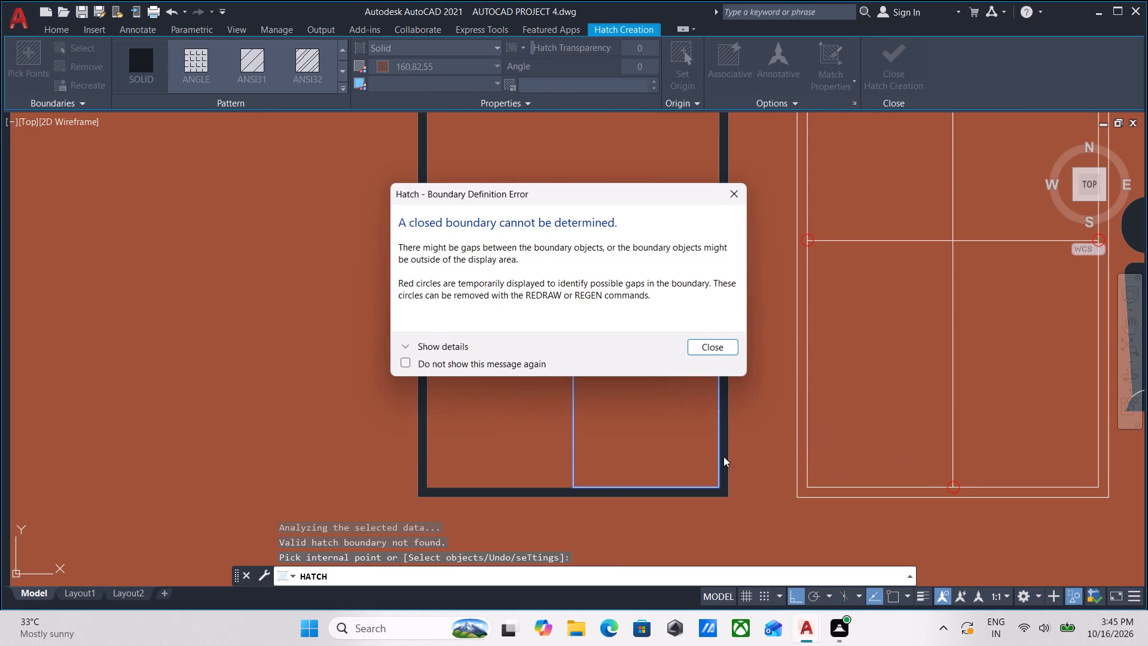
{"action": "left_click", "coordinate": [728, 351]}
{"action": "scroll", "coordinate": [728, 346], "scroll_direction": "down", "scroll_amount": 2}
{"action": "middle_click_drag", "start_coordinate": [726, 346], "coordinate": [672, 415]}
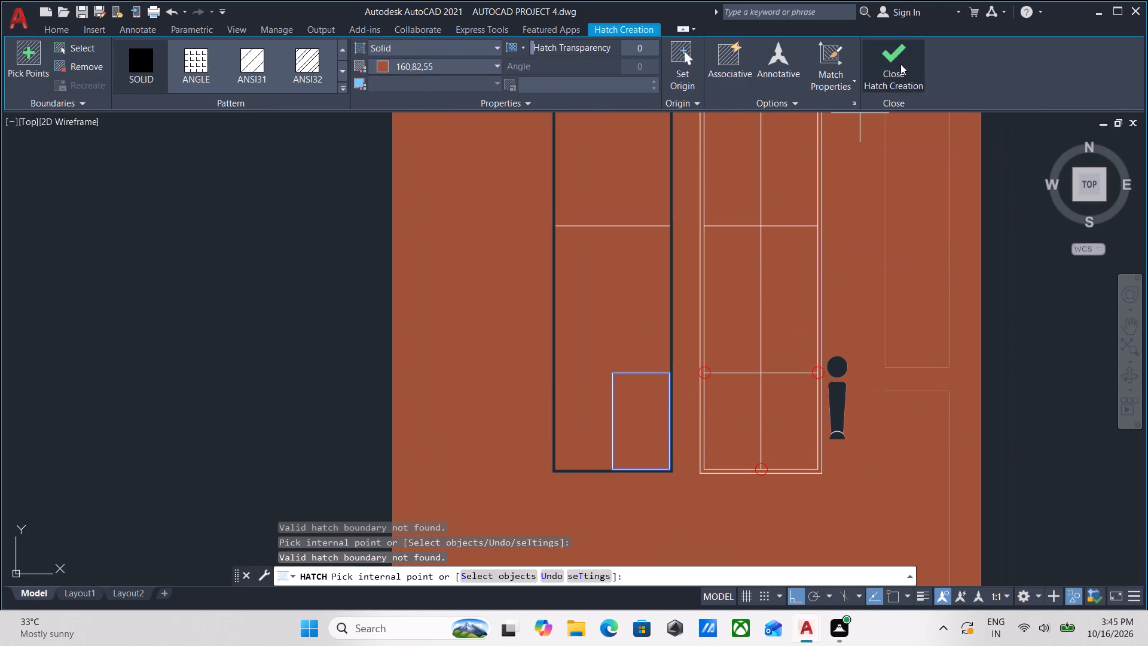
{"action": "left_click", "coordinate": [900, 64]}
End the object isolation of the main door to bring back the whole elevation.
{"action": "scroll", "coordinate": [900, 65], "scroll_direction": "down", "scroll_amount": 3}
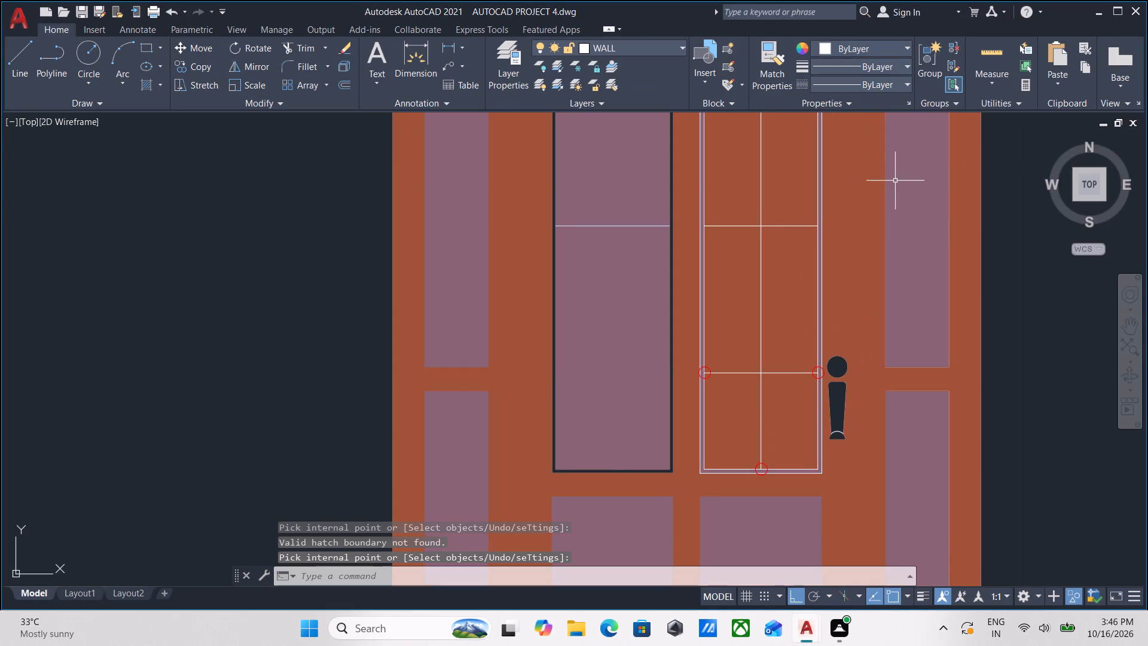
{"action": "scroll", "coordinate": [836, 189], "scroll_direction": "down", "scroll_amount": 2}
{"action": "middle_click_drag", "start_coordinate": [821, 202], "coordinate": [756, 345]}
{"action": "right_click", "coordinate": [878, 221]}
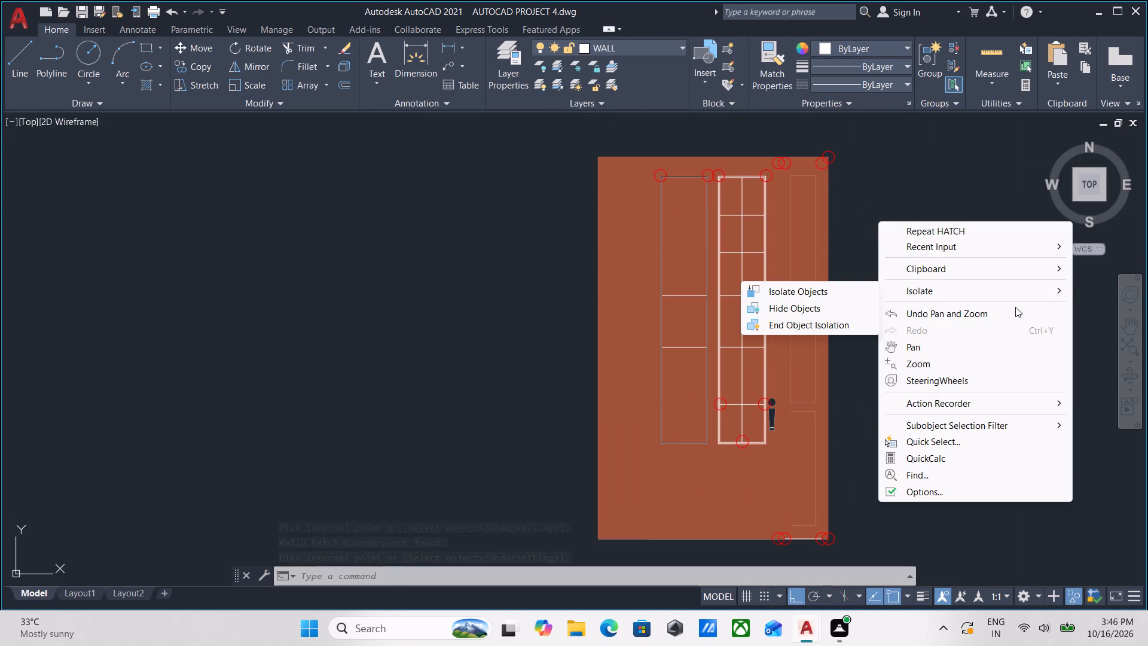
{"action": "left_click", "coordinate": [848, 328]}
{"action": "scroll", "coordinate": [848, 324], "scroll_direction": "down", "scroll_amount": 3}
{"action": "middle_click_drag", "start_coordinate": [848, 324], "coordinate": [720, 308]}
{"action": "scroll", "coordinate": [731, 300], "scroll_direction": "up", "scroll_amount": 3}
{"action": "key", "text": "Escape"}
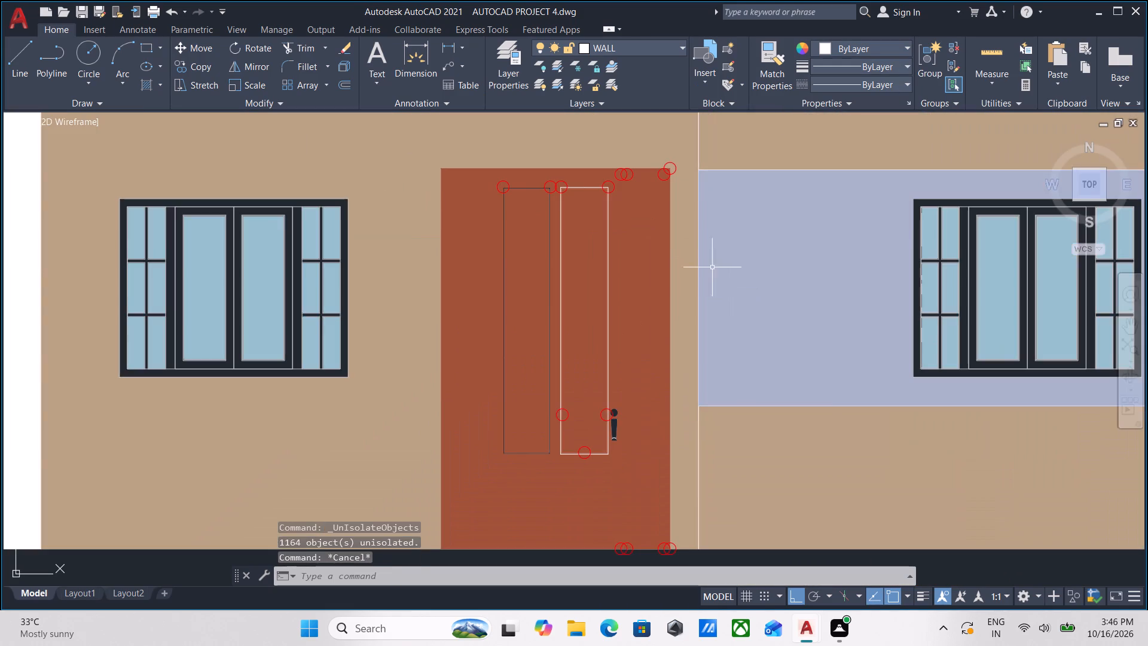
Hide the panelled double door on the first-floor balcony.
{"action": "scroll", "coordinate": [701, 258], "scroll_direction": "down", "scroll_amount": 1}
{"action": "scroll", "coordinate": [648, 251], "scroll_direction": "up", "scroll_amount": 1}
{"action": "scroll", "coordinate": [648, 251], "scroll_direction": "down", "scroll_amount": 1}
{"action": "middle_click_drag", "start_coordinate": [648, 251], "coordinate": [679, 362]}
{"action": "scroll", "coordinate": [704, 310], "scroll_direction": "down", "scroll_amount": 1}
{"action": "middle_click_drag", "start_coordinate": [784, 255], "coordinate": [795, 391]}
{"action": "scroll", "coordinate": [784, 255], "scroll_direction": "down", "scroll_amount": 1}
{"action": "scroll", "coordinate": [715, 339], "scroll_direction": "up", "scroll_amount": 2}
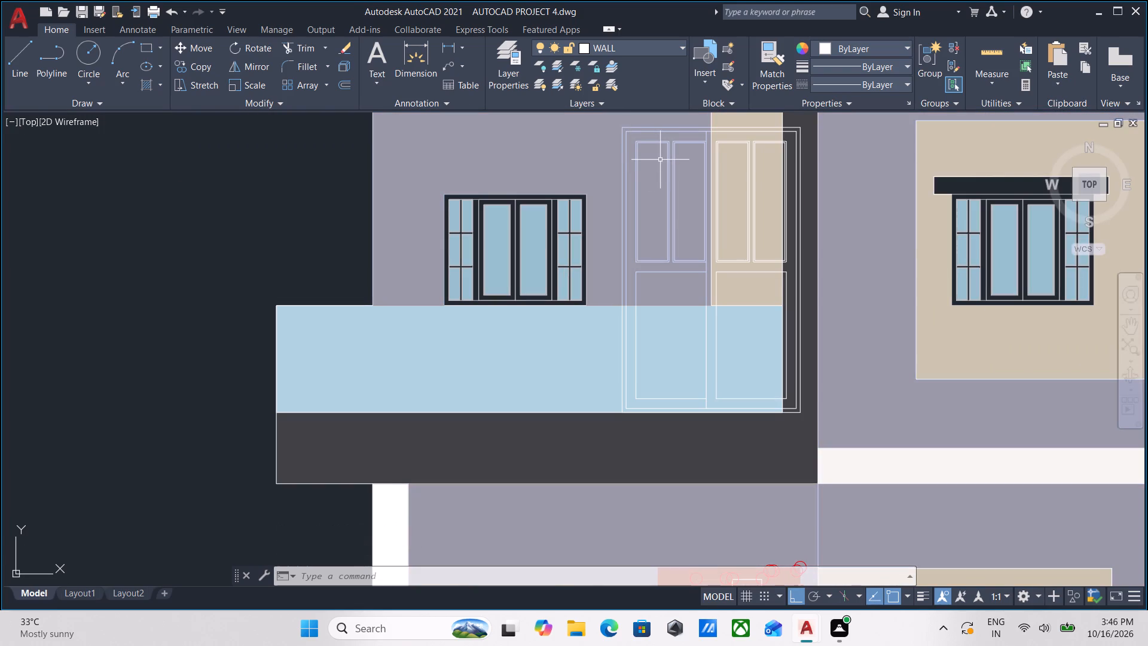
{"action": "scroll", "coordinate": [637, 147], "scroll_direction": "down", "scroll_amount": 1}
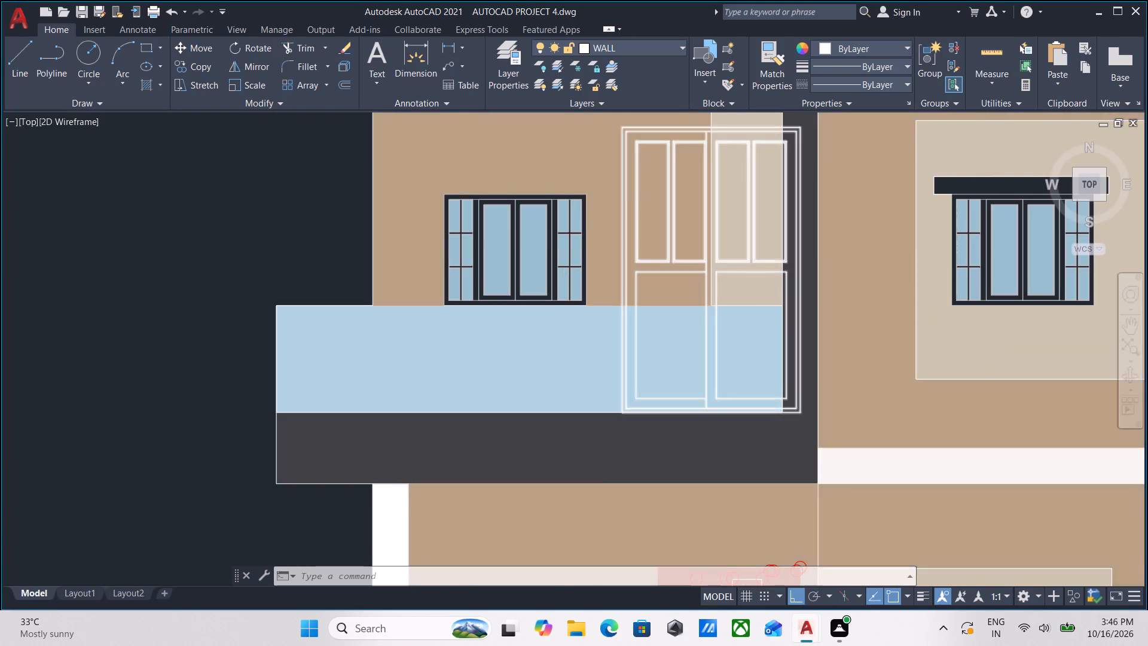
{"action": "middle_click_drag", "start_coordinate": [637, 147], "coordinate": [657, 259]}
{"action": "left_click", "coordinate": [671, 256]}
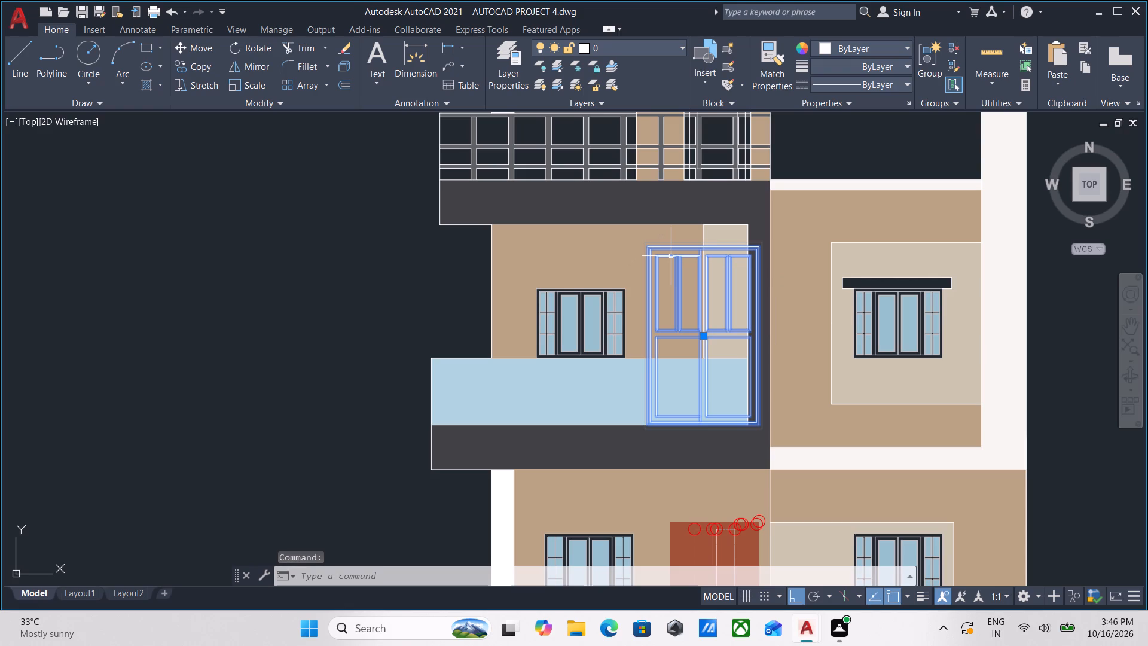
{"action": "right_click", "coordinate": [671, 256]}
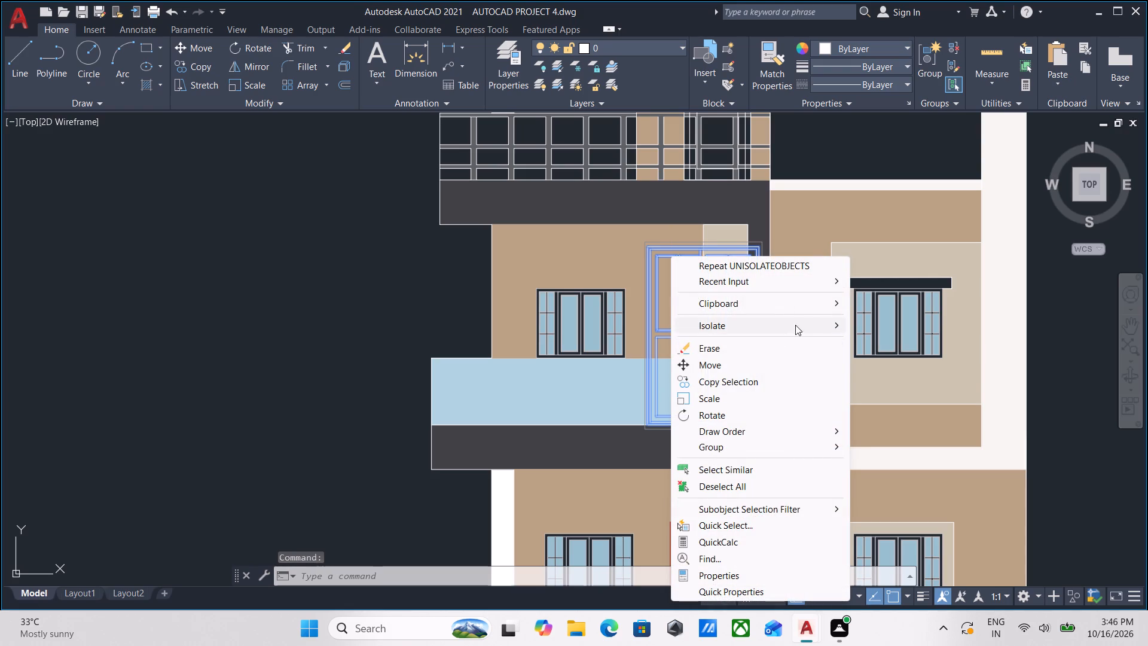
{"action": "left_click", "coordinate": [867, 342]}
{"action": "scroll", "coordinate": [721, 325], "scroll_direction": "down", "scroll_amount": 2}
{"action": "middle_click_drag", "start_coordinate": [720, 325], "coordinate": [720, 322]}
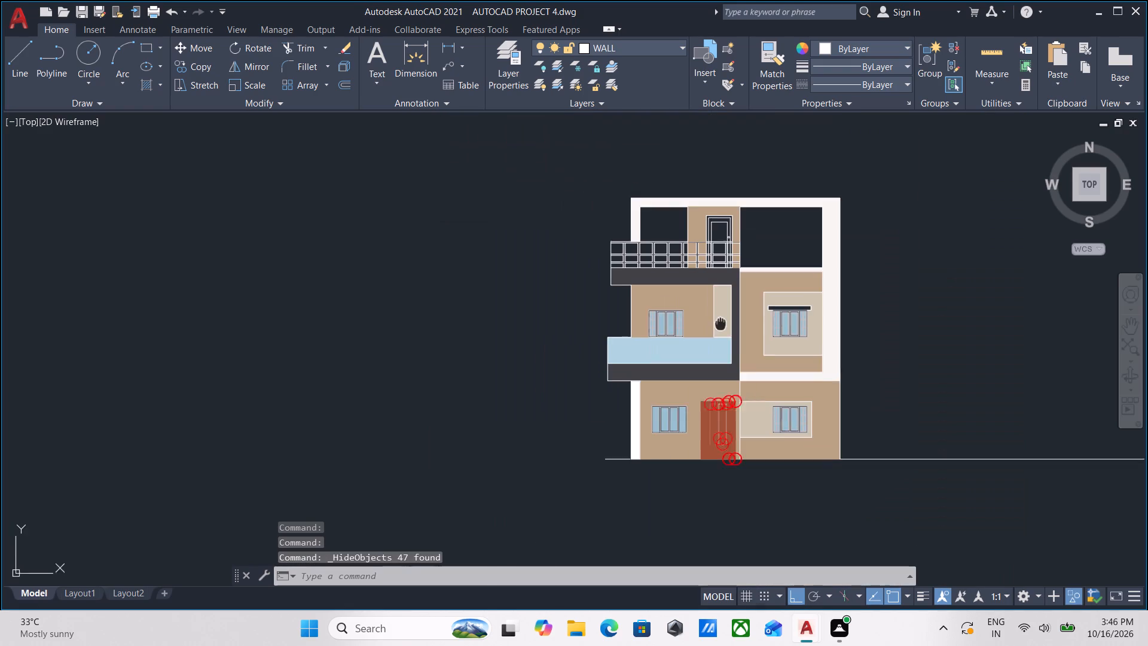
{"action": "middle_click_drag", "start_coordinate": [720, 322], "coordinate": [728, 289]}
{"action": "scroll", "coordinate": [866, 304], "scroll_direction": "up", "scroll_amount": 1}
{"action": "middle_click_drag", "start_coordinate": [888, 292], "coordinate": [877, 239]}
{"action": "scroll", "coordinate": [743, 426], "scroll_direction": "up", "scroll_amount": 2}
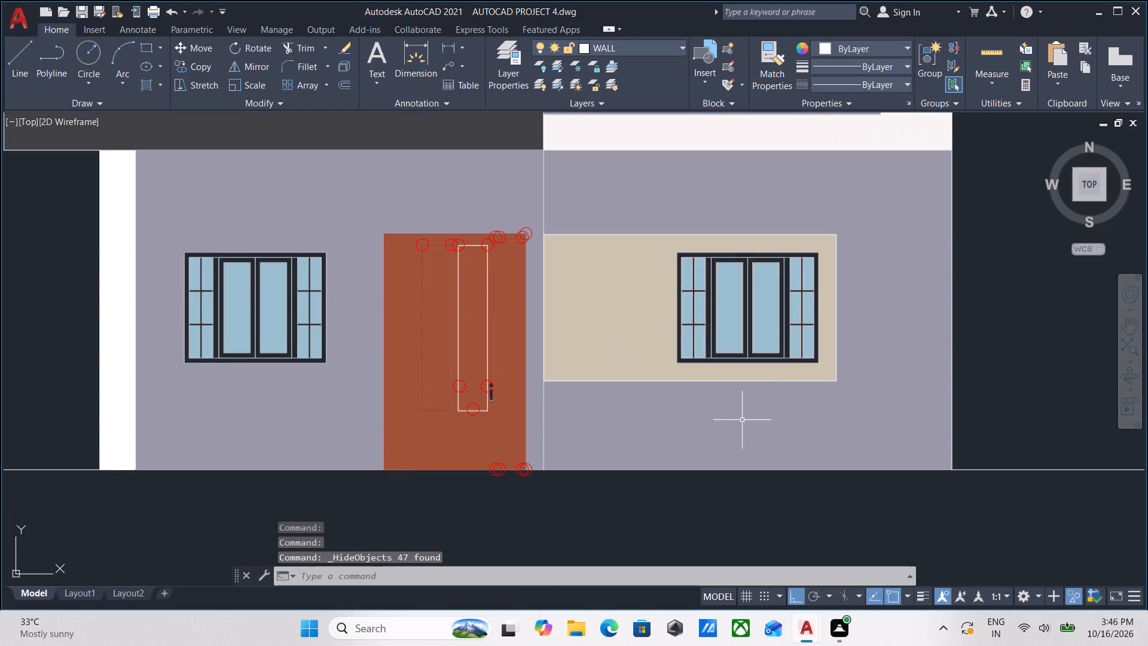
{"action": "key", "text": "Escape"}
Start a solid hatch in 160,82,55 on the top-floor door, filling its central panel above the railing and in two railing openings.
{"action": "scroll", "coordinate": [547, 334], "scroll_direction": "down", "scroll_amount": 2}
{"action": "middle_click_drag", "start_coordinate": [547, 334], "coordinate": [619, 490]}
{"action": "middle_click_drag", "start_coordinate": [600, 287], "coordinate": [611, 374]}
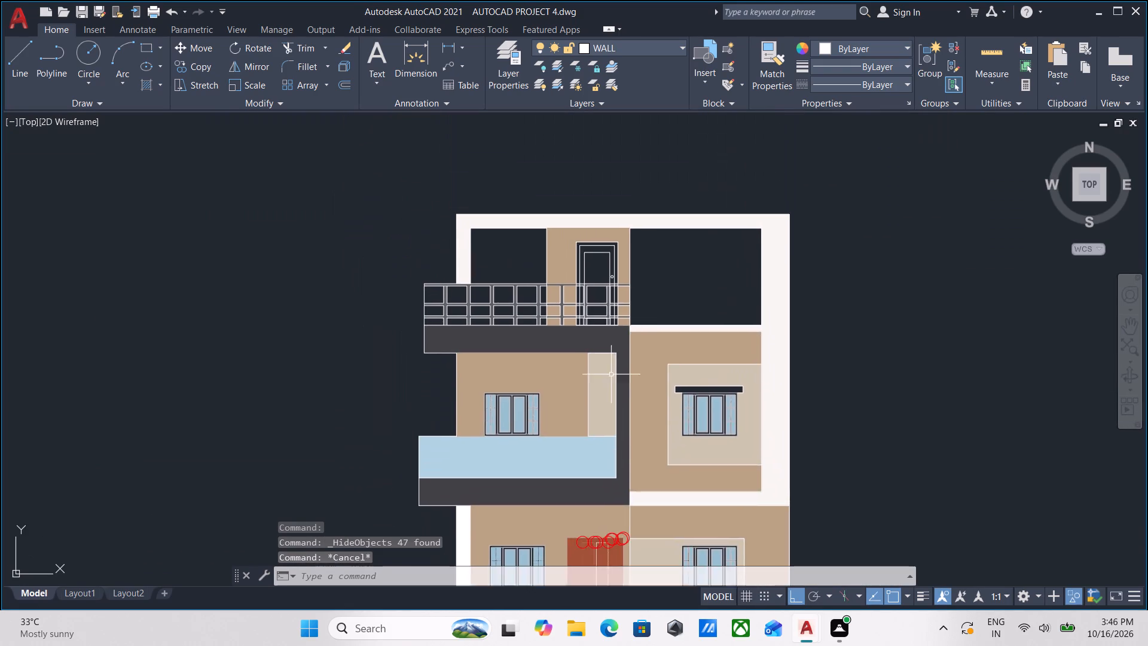
{"action": "scroll", "coordinate": [631, 290], "scroll_direction": "up", "scroll_amount": 2}
{"action": "middle_click_drag", "start_coordinate": [656, 271], "coordinate": [698, 321]}
{"action": "key", "text": "h"}
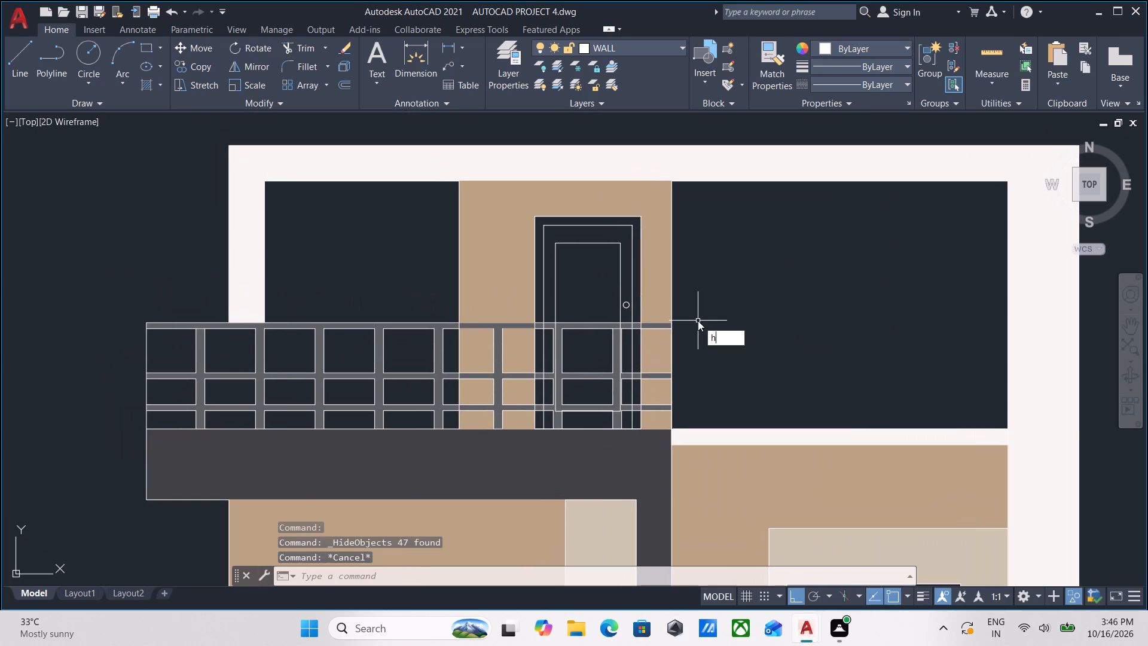
{"action": "key", "text": "Return"}
{"action": "scroll", "coordinate": [616, 285], "scroll_direction": "up", "scroll_amount": 2}
{"action": "left_click", "coordinate": [572, 246]}
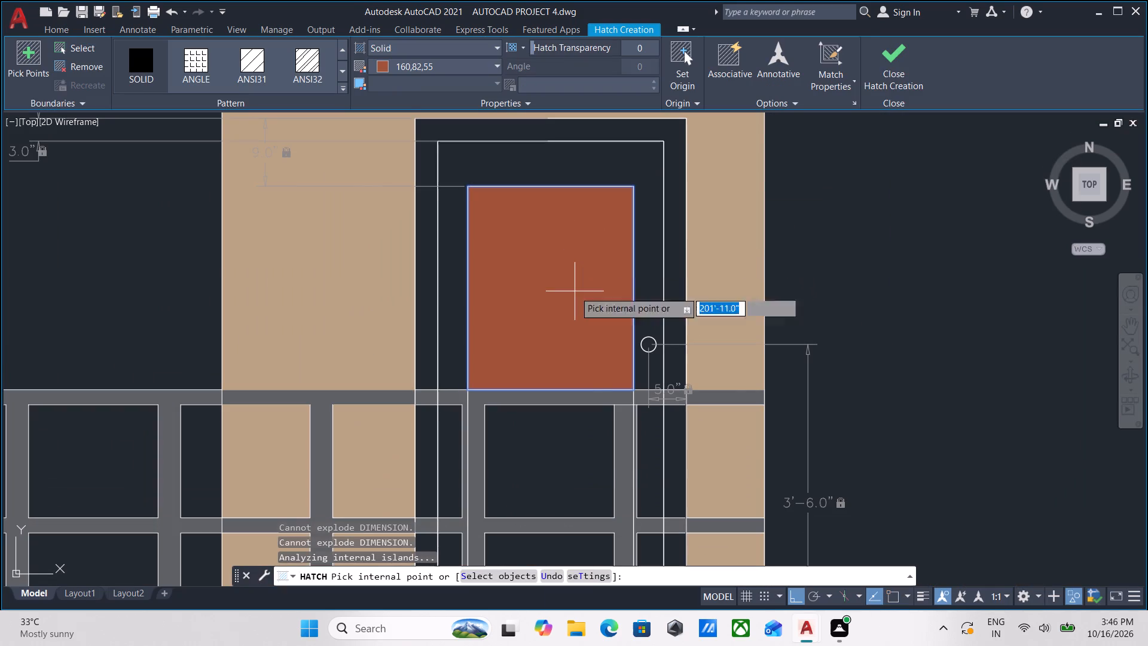
{"action": "scroll", "coordinate": [561, 432], "scroll_direction": "down", "scroll_amount": 1}
{"action": "middle_click_drag", "start_coordinate": [561, 432], "coordinate": [587, 338]}
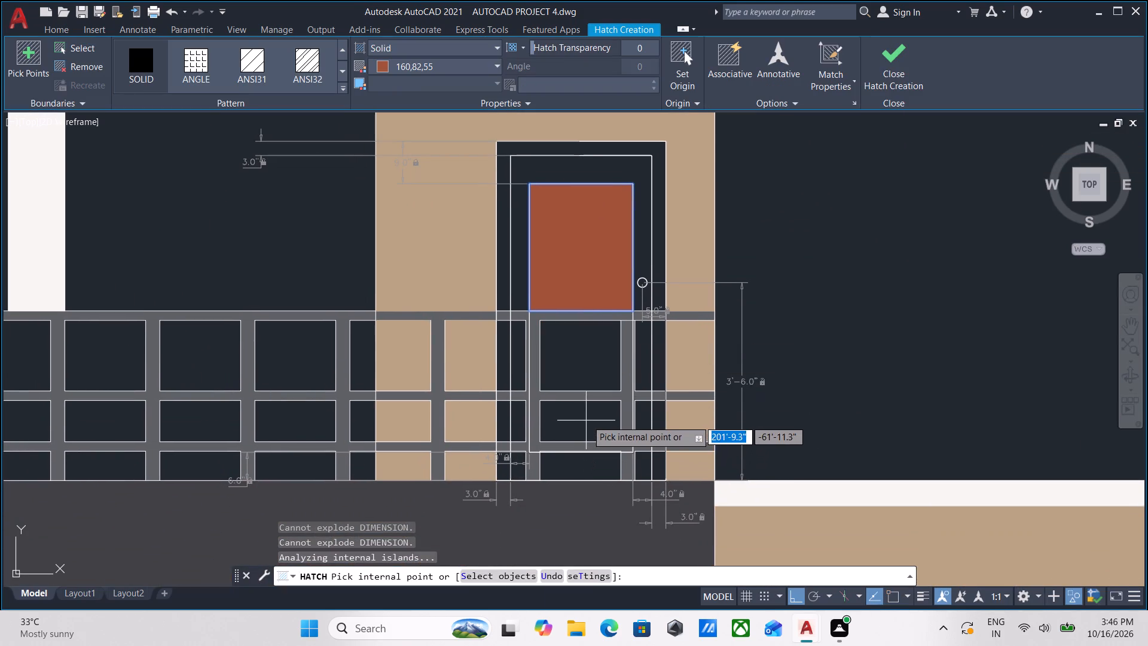
{"action": "left_click", "coordinate": [590, 413]}
{"action": "left_click", "coordinate": [581, 354]}
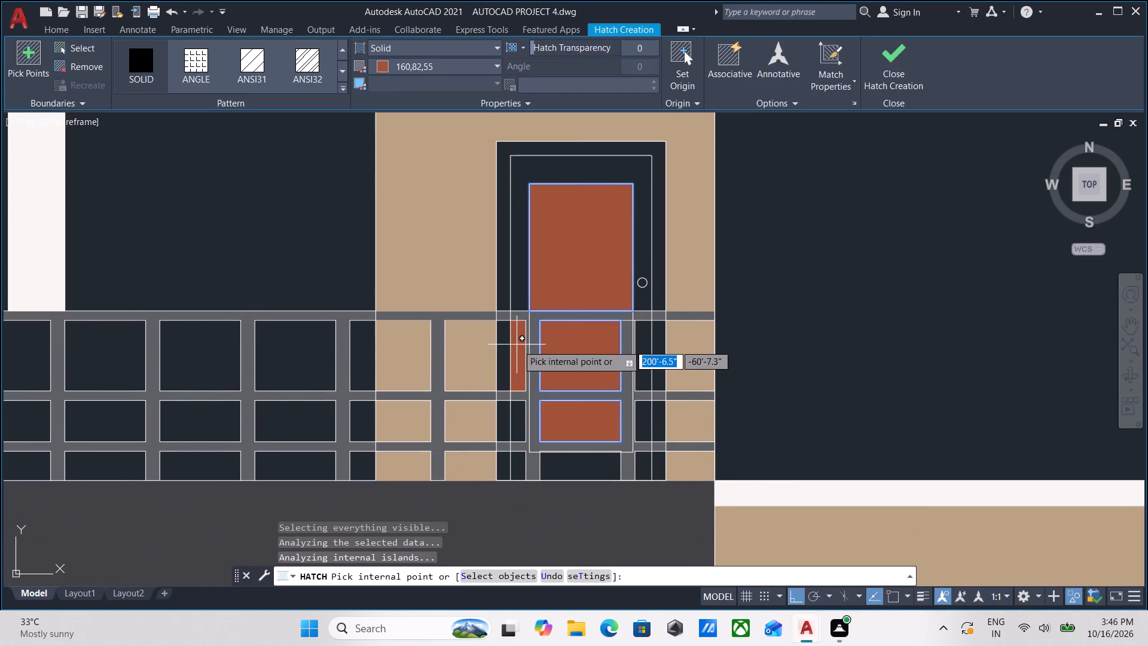
Add the left leaf border and left frame strips visible through the railing openings to the top-floor door hatch.
{"action": "left_click", "coordinate": [517, 345]}
{"action": "left_click", "coordinate": [516, 416]}
{"action": "middle_click_drag", "start_coordinate": [517, 423], "coordinate": [528, 316]}
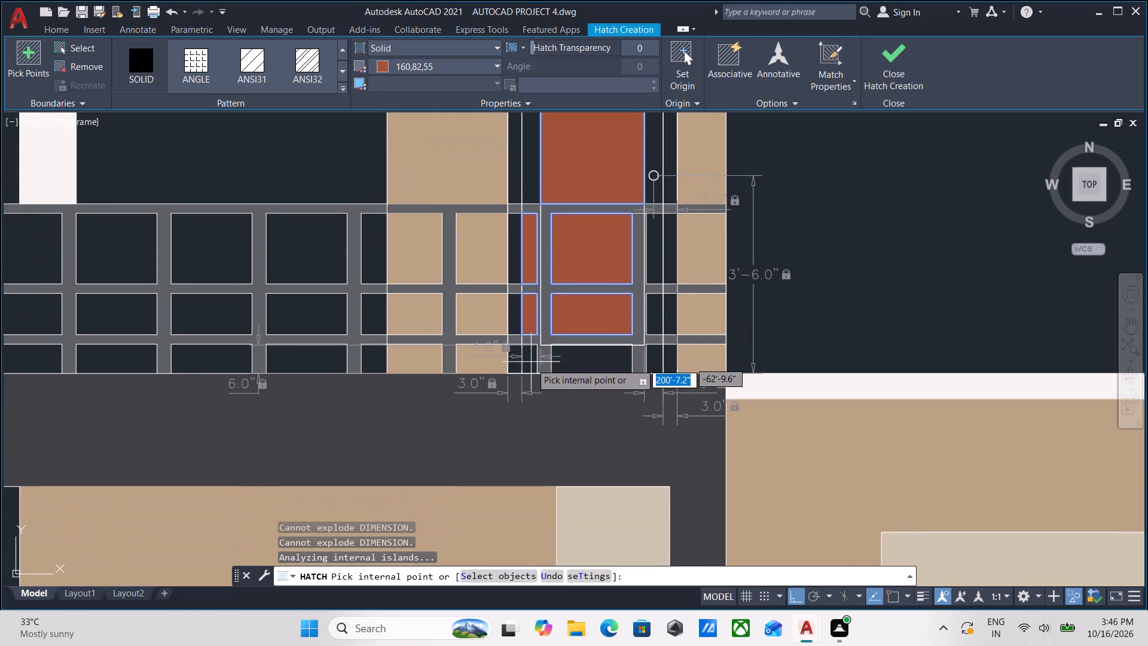
{"action": "scroll", "coordinate": [530, 366], "scroll_direction": "up", "scroll_amount": 1}
{"action": "left_click", "coordinate": [535, 365]}
{"action": "left_click", "coordinate": [505, 358]}
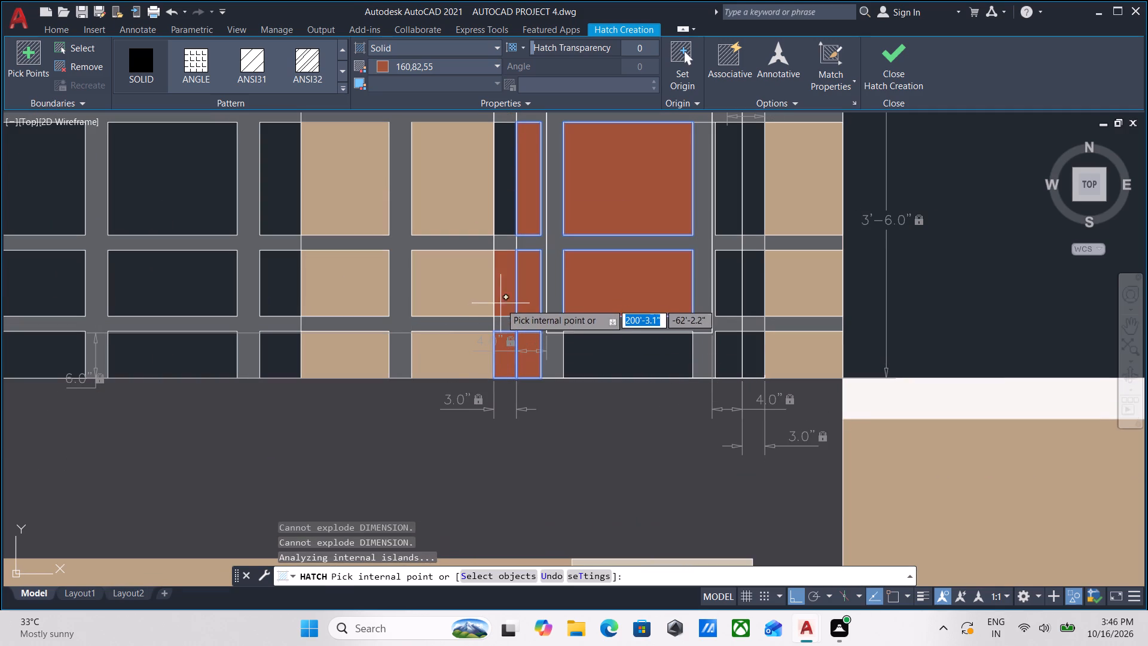
{"action": "left_click", "coordinate": [508, 298]}
{"action": "middle_click_drag", "start_coordinate": [508, 296], "coordinate": [508, 394]}
{"action": "left_click", "coordinate": [511, 288]}
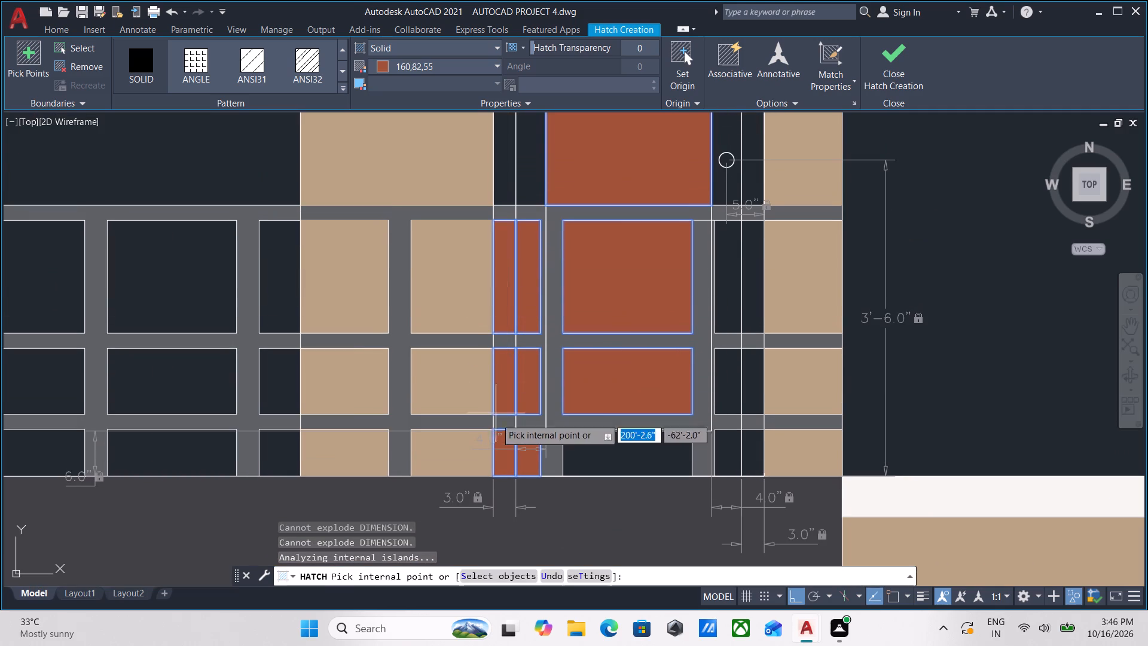
Add the top-floor door's leaf border and outer frame above the railing to the hatch.
{"action": "middle_click_drag", "start_coordinate": [513, 291], "coordinate": [520, 401]}
{"action": "middle_click_drag", "start_coordinate": [535, 355], "coordinate": [535, 474]}
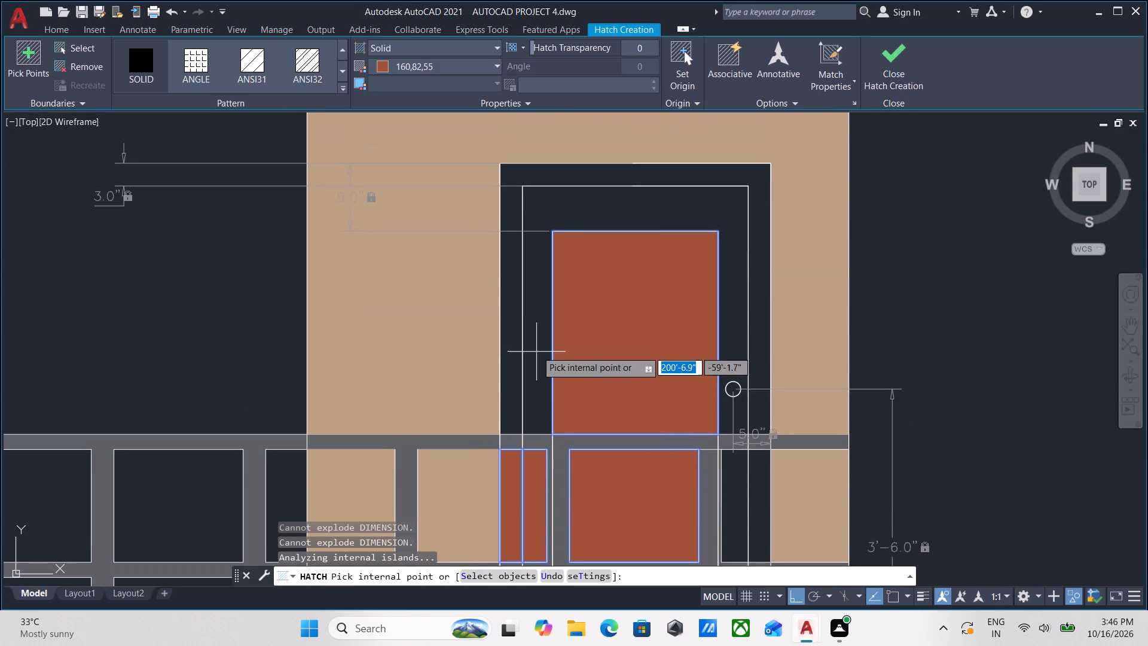
{"action": "left_click", "coordinate": [538, 346]}
{"action": "left_click", "coordinate": [512, 324]}
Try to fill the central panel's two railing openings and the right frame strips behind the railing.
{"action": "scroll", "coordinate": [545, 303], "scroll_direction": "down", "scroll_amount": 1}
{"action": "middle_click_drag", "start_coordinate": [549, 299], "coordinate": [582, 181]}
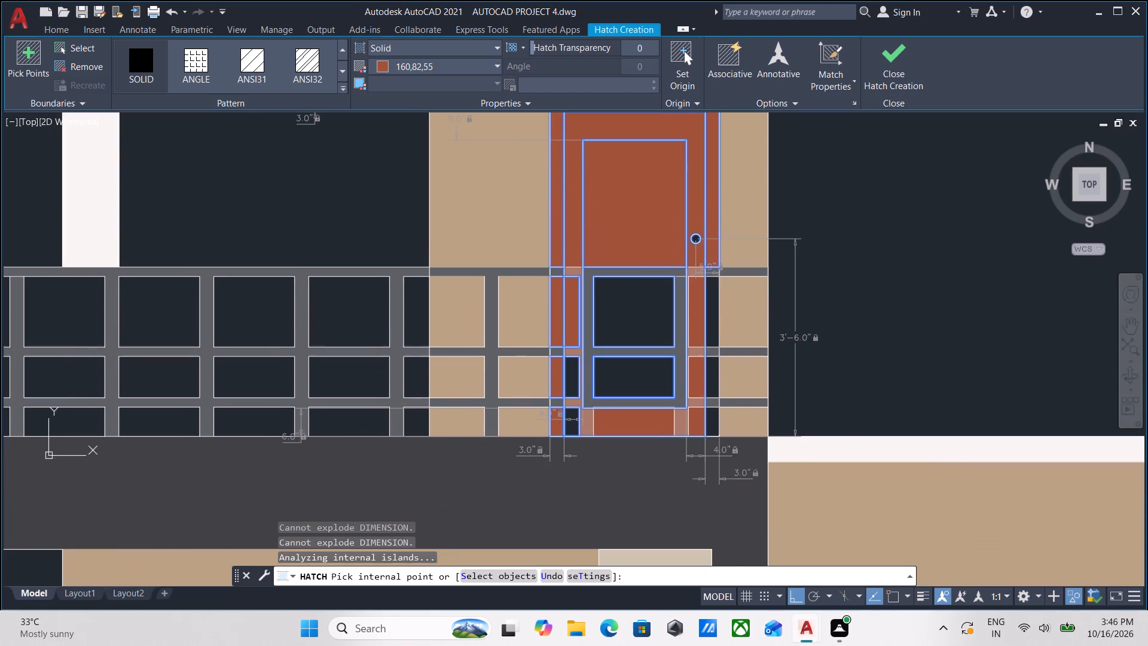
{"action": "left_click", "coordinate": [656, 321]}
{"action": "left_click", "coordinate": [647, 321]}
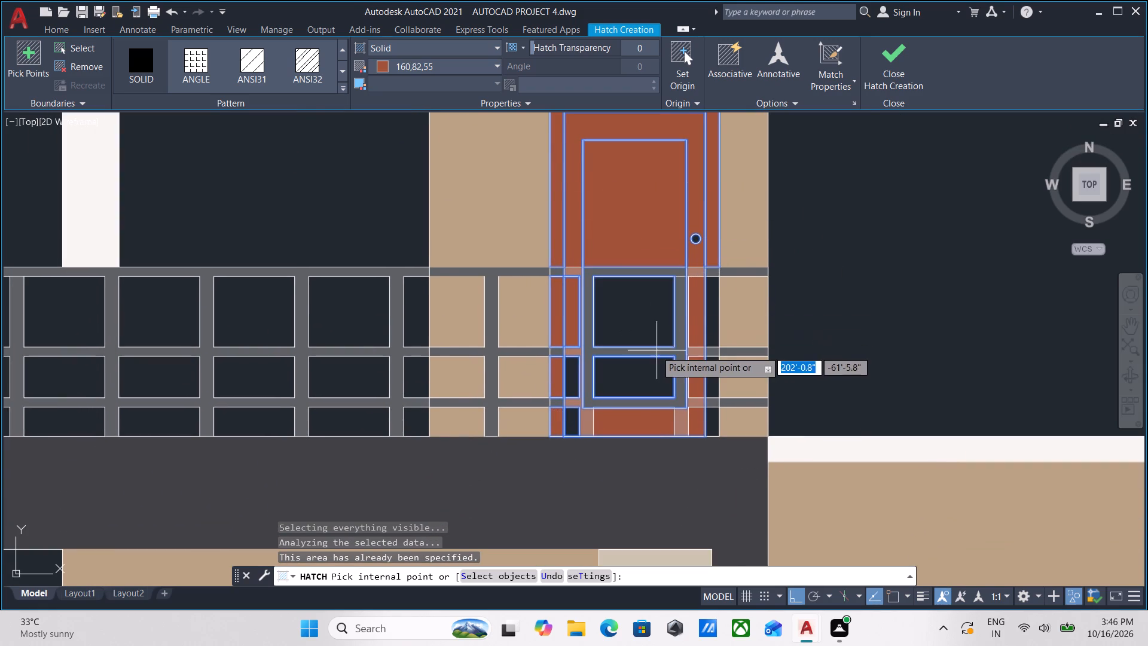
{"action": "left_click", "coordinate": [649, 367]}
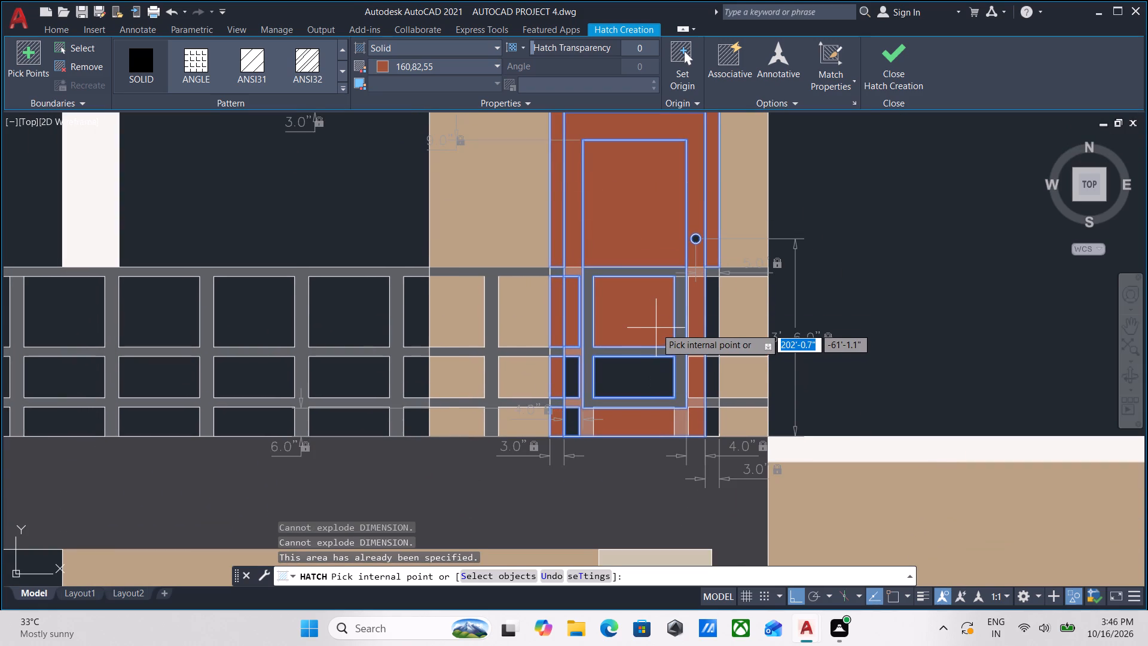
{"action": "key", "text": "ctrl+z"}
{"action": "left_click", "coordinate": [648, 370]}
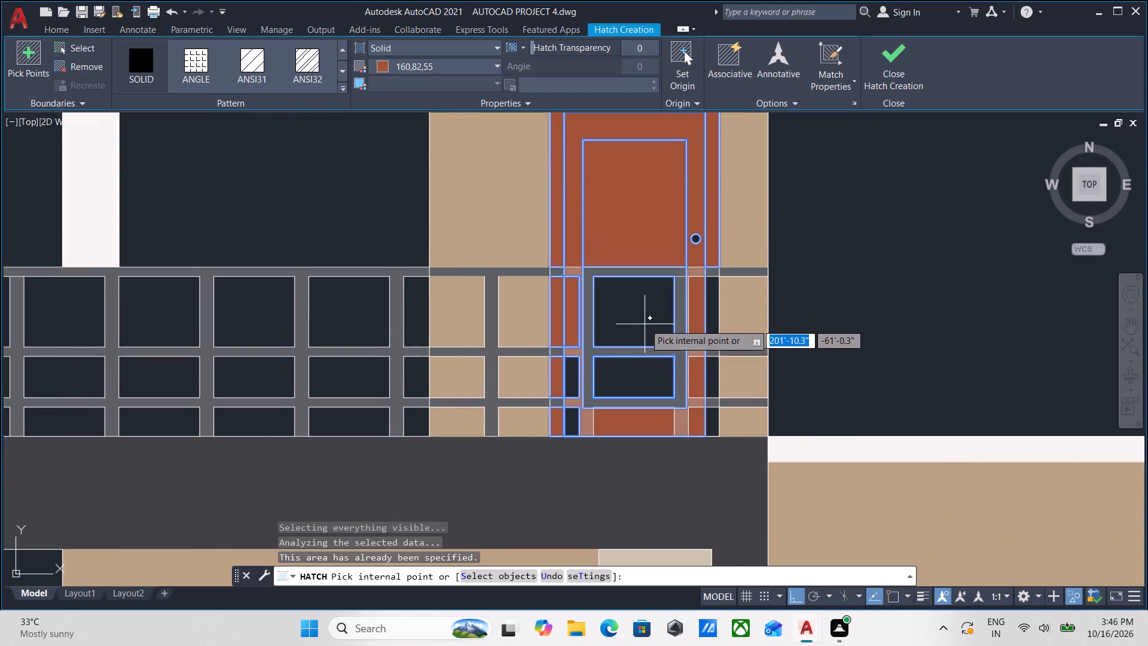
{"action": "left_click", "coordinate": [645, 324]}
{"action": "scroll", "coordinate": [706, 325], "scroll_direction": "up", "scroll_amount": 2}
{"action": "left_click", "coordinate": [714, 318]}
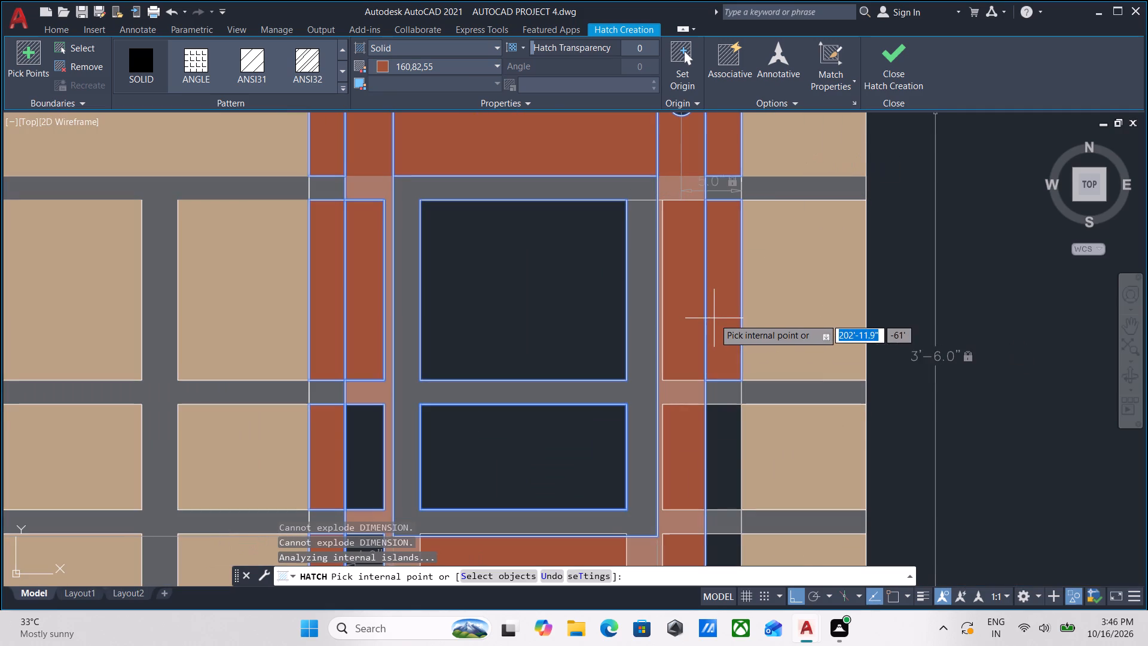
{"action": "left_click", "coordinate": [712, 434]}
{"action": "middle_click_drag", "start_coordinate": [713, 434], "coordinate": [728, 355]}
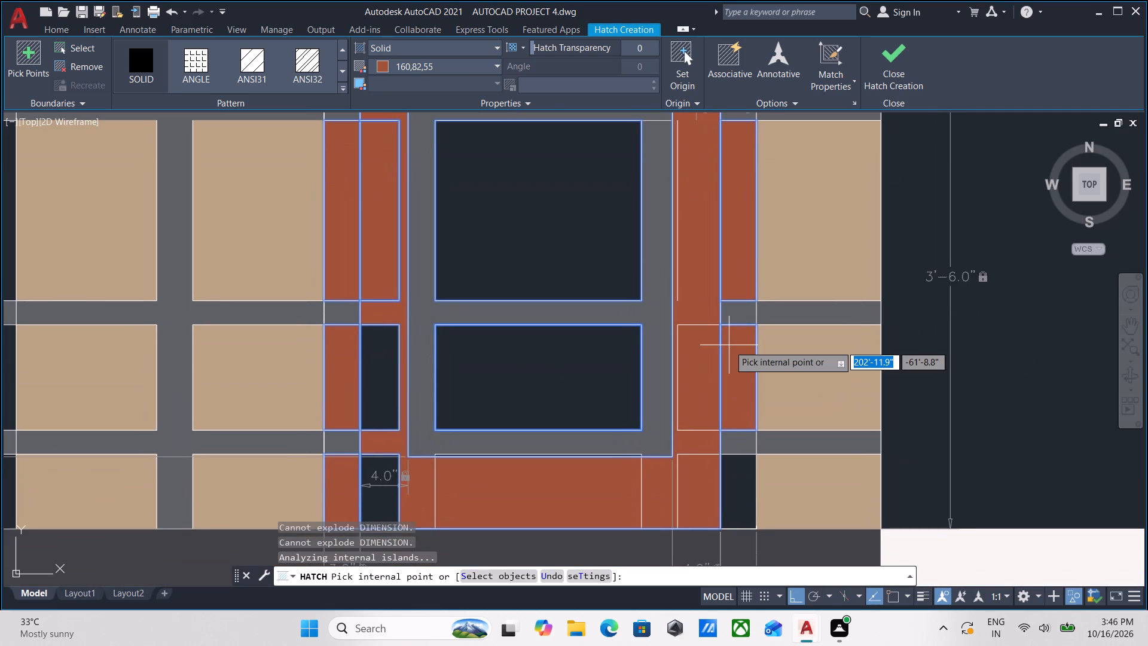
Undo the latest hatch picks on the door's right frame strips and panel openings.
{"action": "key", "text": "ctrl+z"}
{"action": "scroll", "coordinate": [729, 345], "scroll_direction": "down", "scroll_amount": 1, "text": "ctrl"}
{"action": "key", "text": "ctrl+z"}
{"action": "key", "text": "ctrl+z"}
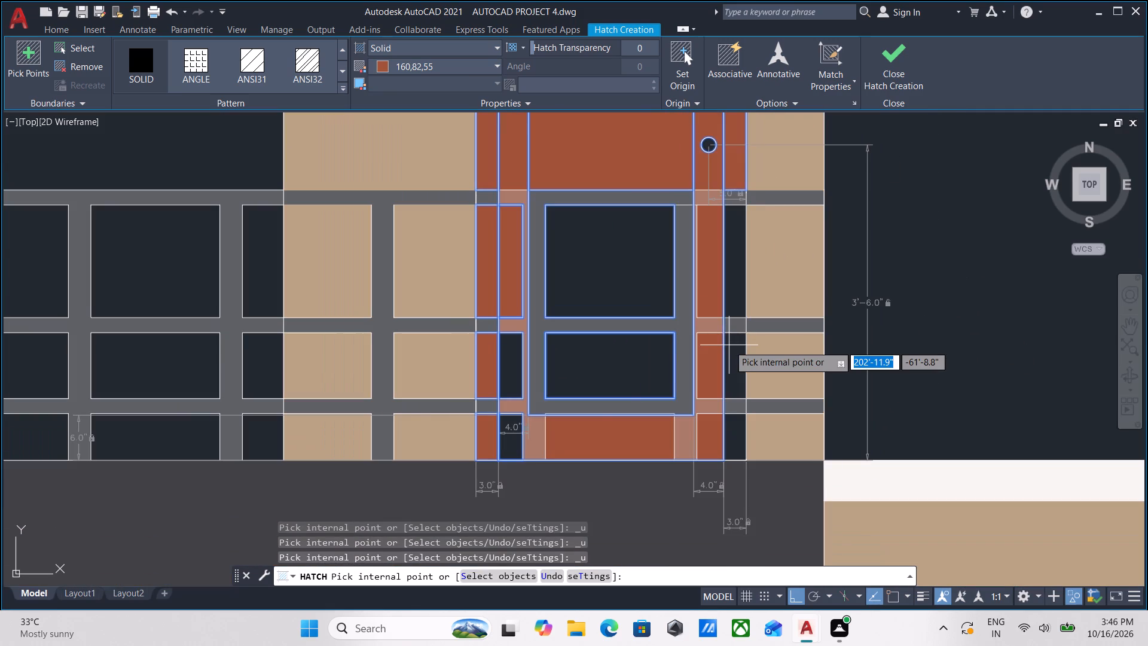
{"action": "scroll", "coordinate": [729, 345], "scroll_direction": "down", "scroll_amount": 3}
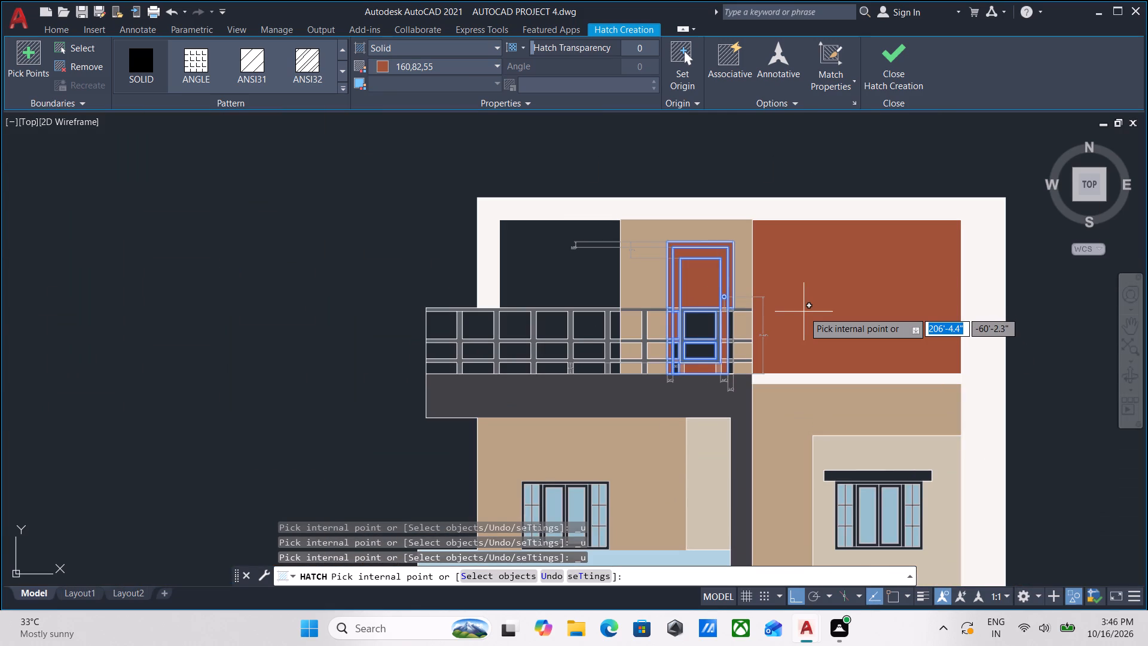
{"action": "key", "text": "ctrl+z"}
Try again to fill the central panel's lower railing opening, and finish the top-floor door hatch.
{"action": "scroll", "coordinate": [702, 334], "scroll_direction": "up", "scroll_amount": 3}
{"action": "scroll", "coordinate": [705, 366], "scroll_direction": "down", "scroll_amount": 1}
{"action": "middle_click_drag", "start_coordinate": [707, 343], "coordinate": [729, 262]}
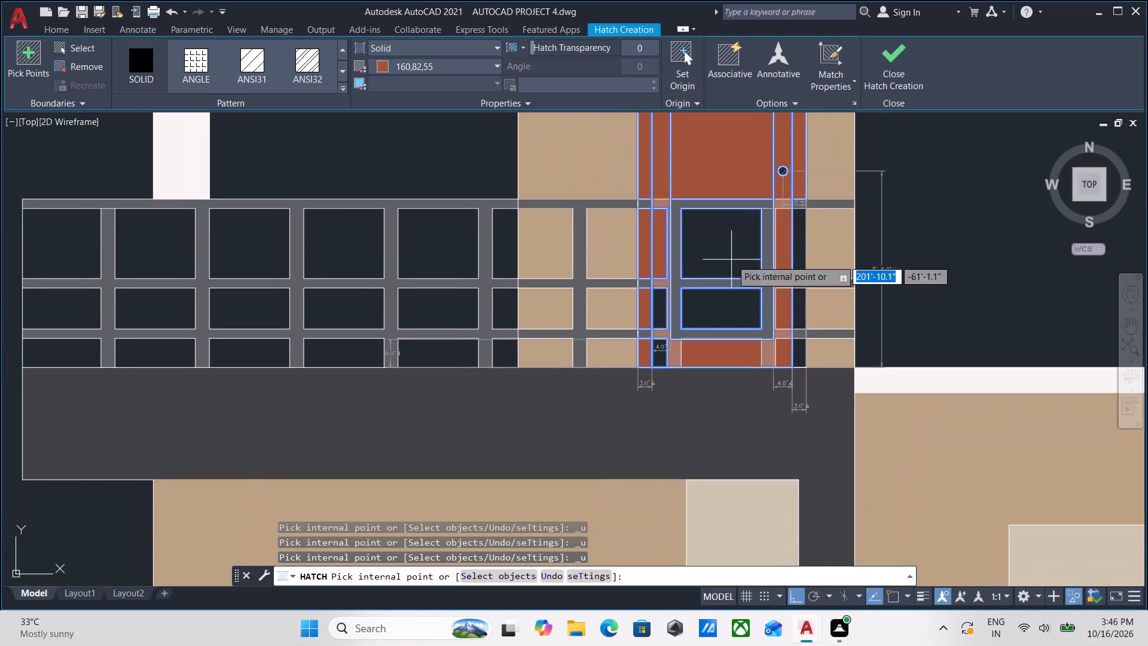
{"action": "scroll", "coordinate": [720, 317], "scroll_direction": "up", "scroll_amount": 2}
{"action": "left_click", "coordinate": [725, 290]}
{"action": "scroll", "coordinate": [723, 289], "scroll_direction": "down", "scroll_amount": 1}
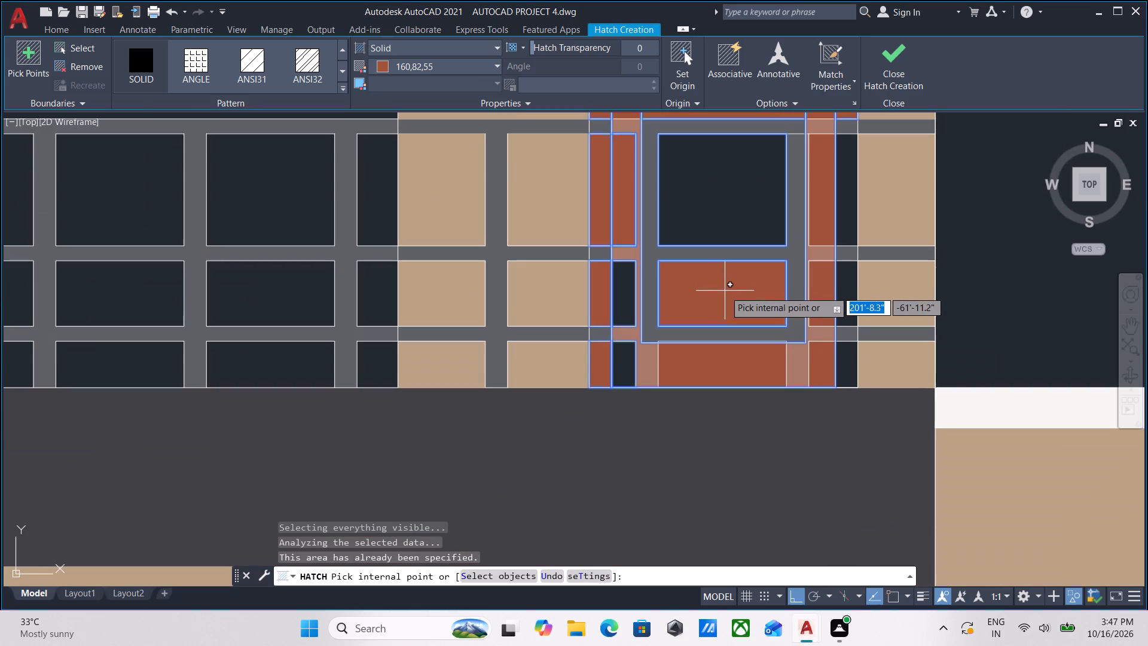
{"action": "left_click", "coordinate": [892, 56]}
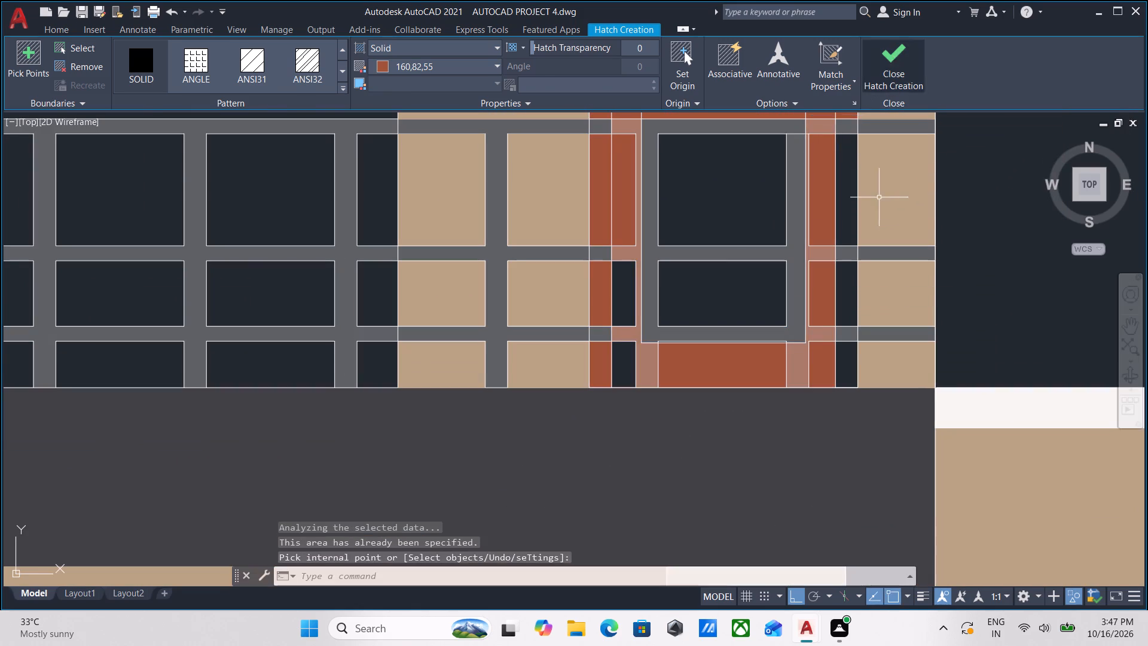
Isolate the top-floor door block so the railing and walls no longer interfere with hatching.
{"action": "scroll", "coordinate": [715, 246], "scroll_direction": "down", "scroll_amount": 3}
{"action": "scroll", "coordinate": [783, 259], "scroll_direction": "up", "scroll_amount": 1}
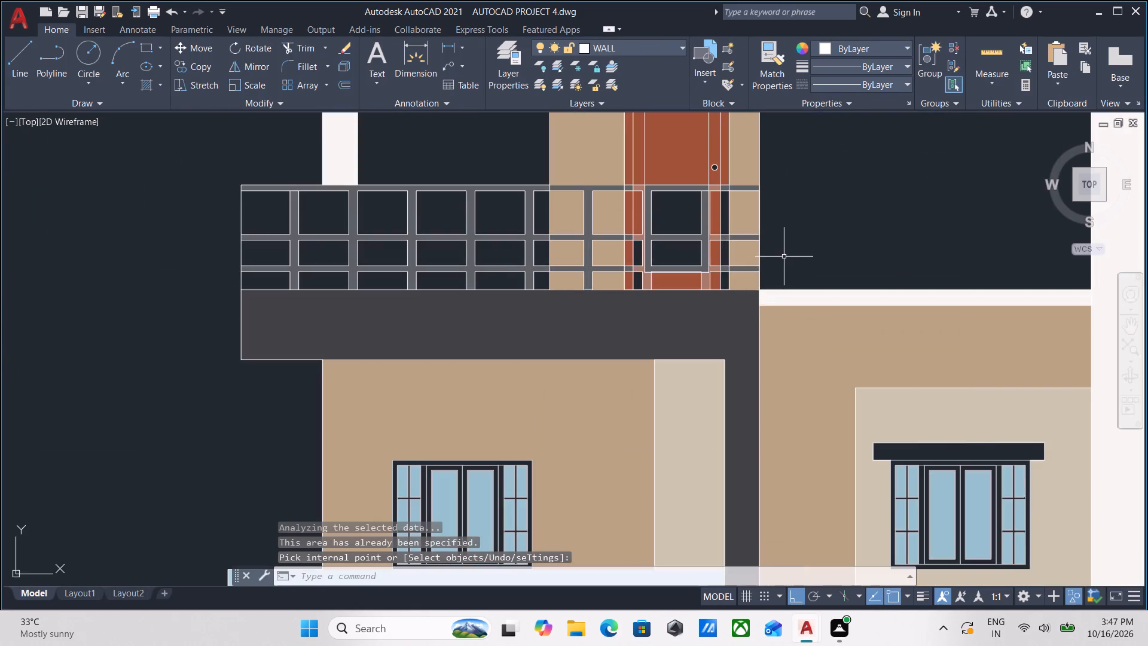
{"action": "scroll", "coordinate": [784, 256], "scroll_direction": "down", "scroll_amount": 1}
{"action": "middle_click_drag", "start_coordinate": [784, 256], "coordinate": [780, 388]}
{"action": "scroll", "coordinate": [706, 371], "scroll_direction": "up", "scroll_amount": 2}
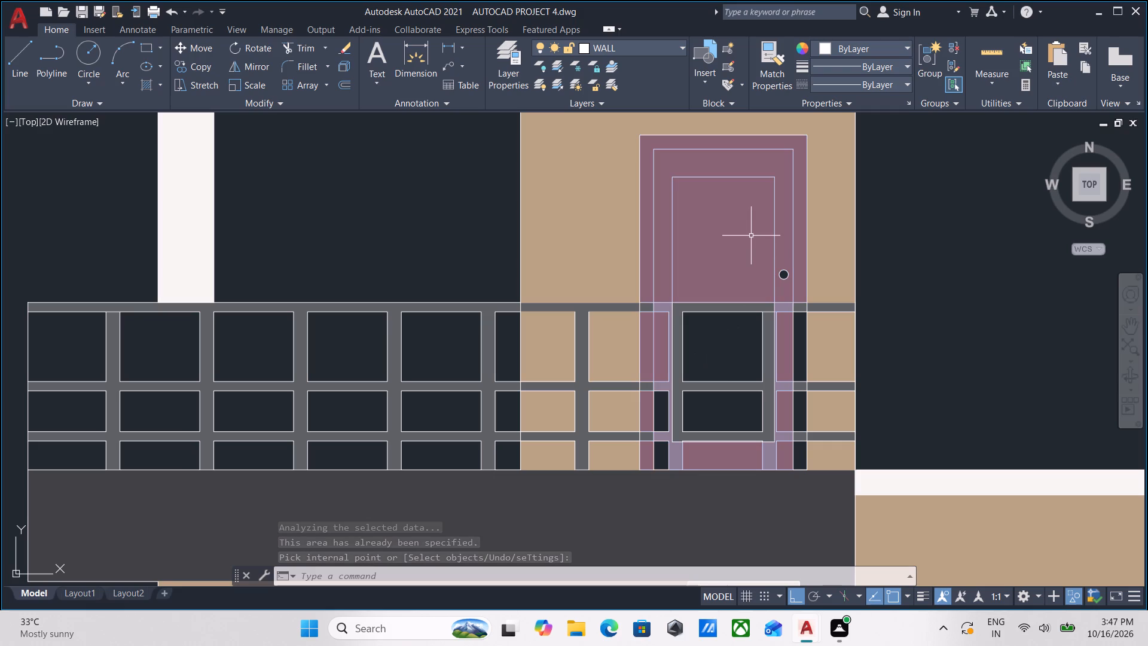
{"action": "left_click", "coordinate": [648, 133]}
{"action": "right_click", "coordinate": [648, 133]}
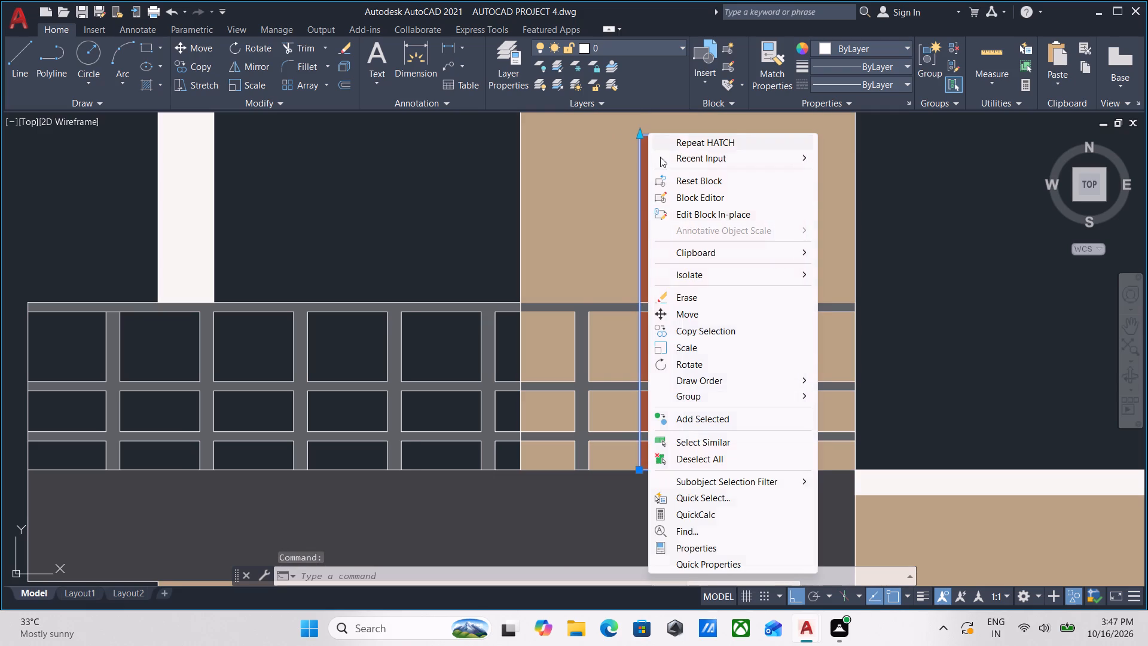
{"action": "left_click", "coordinate": [709, 270]}
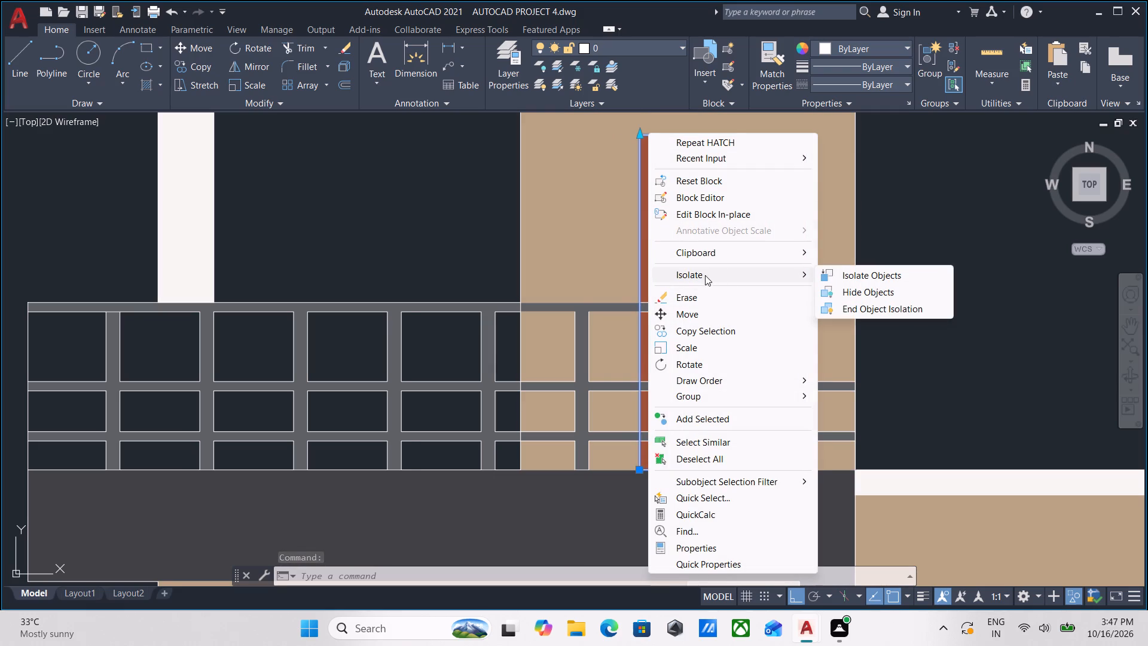
{"action": "left_click", "coordinate": [881, 273]}
Hatch the isolated door's leaf border and outer frame with solid 160,82,55, leaving the central panel for a separate hatch.
{"action": "middle_click_drag", "start_coordinate": [759, 281], "coordinate": [760, 246]}
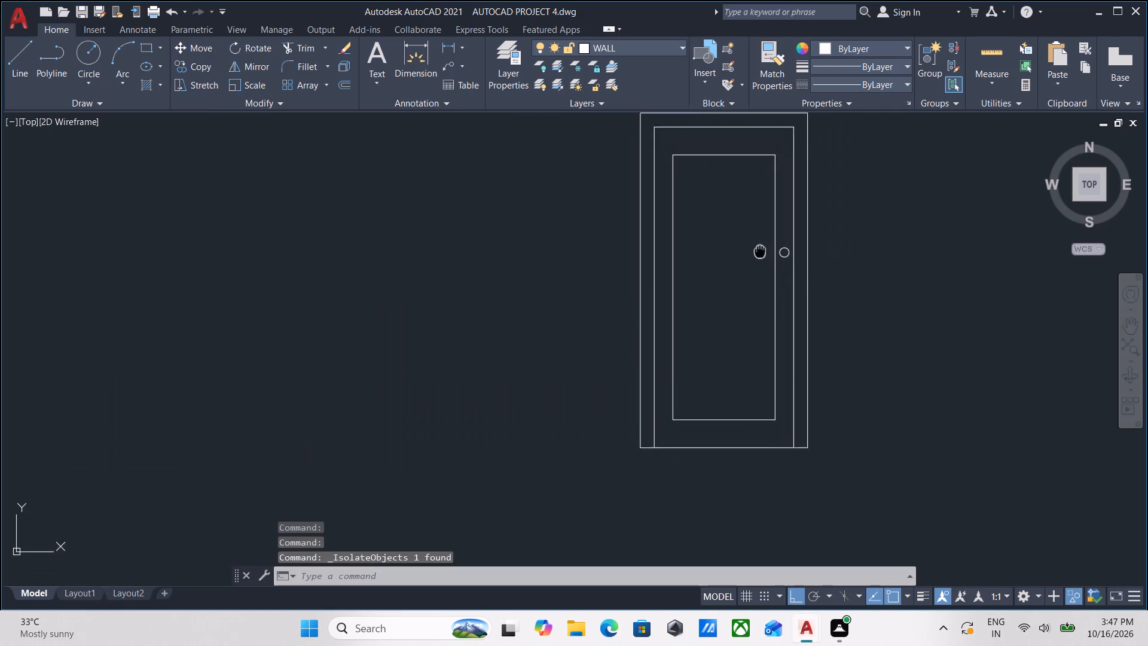
{"action": "middle_click_drag", "start_coordinate": [760, 246], "coordinate": [760, 240]}
{"action": "key", "text": "h"}
{"action": "key", "text": "Return"}
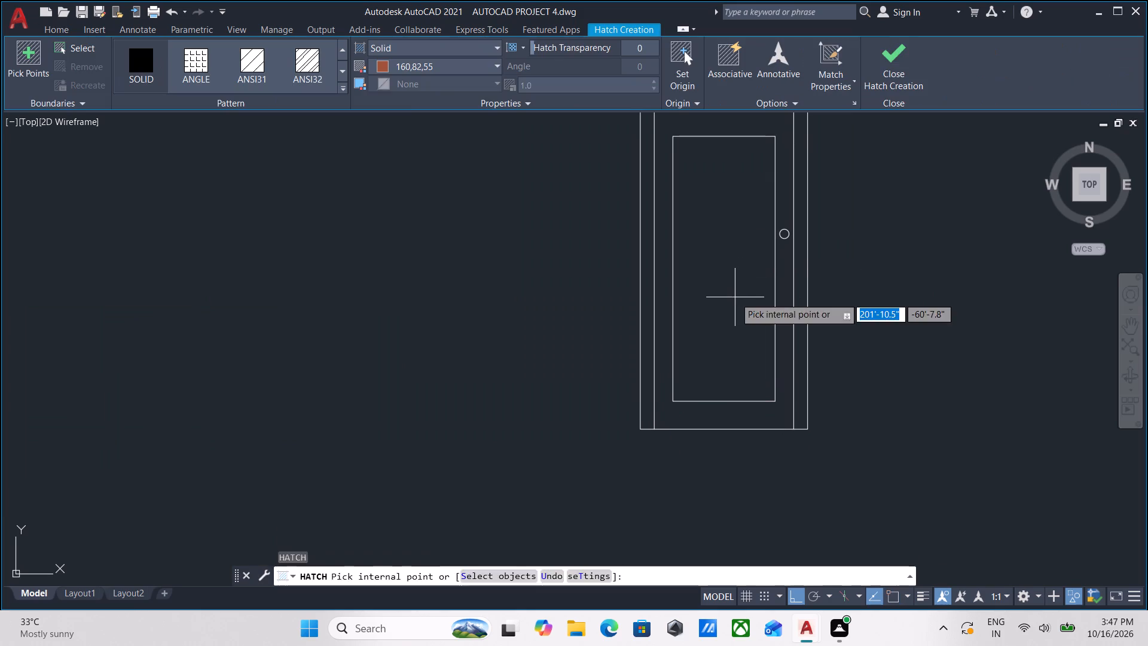
{"action": "left_click", "coordinate": [735, 297]}
{"action": "left_click", "coordinate": [785, 337]}
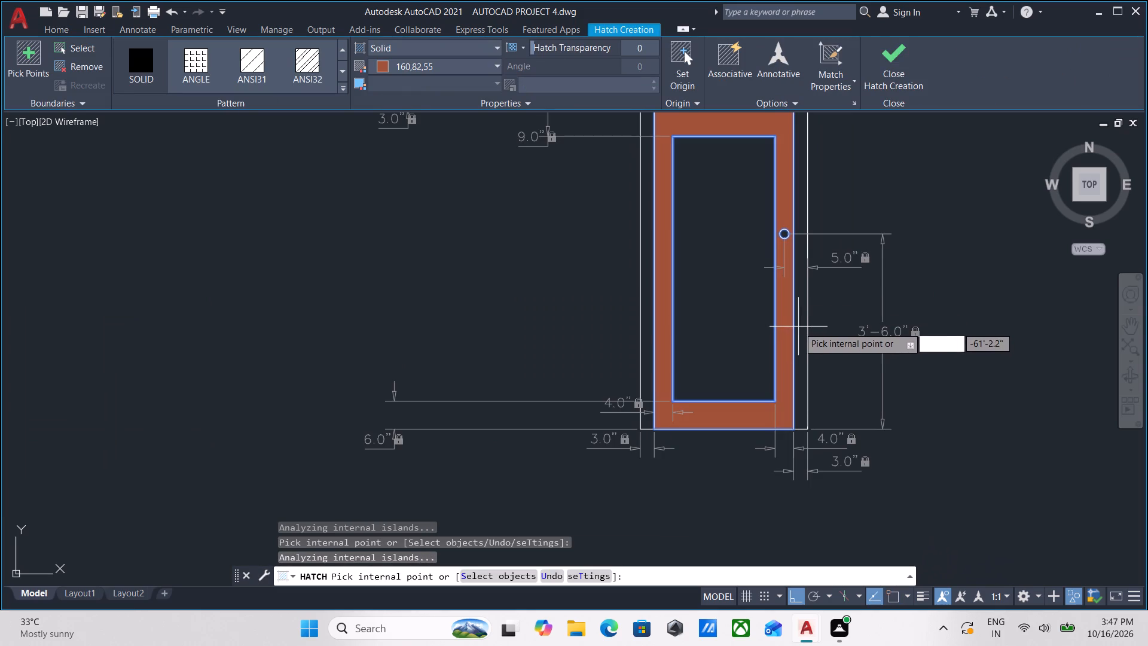
{"action": "left_click", "coordinate": [801, 325]}
{"action": "left_click", "coordinate": [715, 275]}
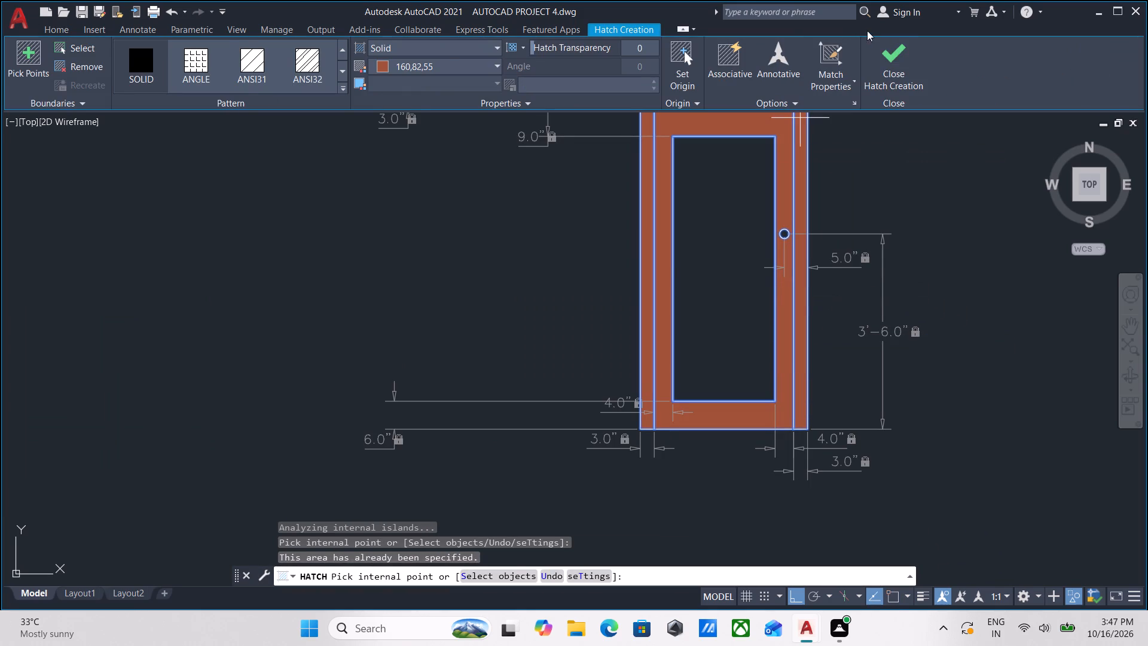
{"action": "left_click", "coordinate": [901, 51]}
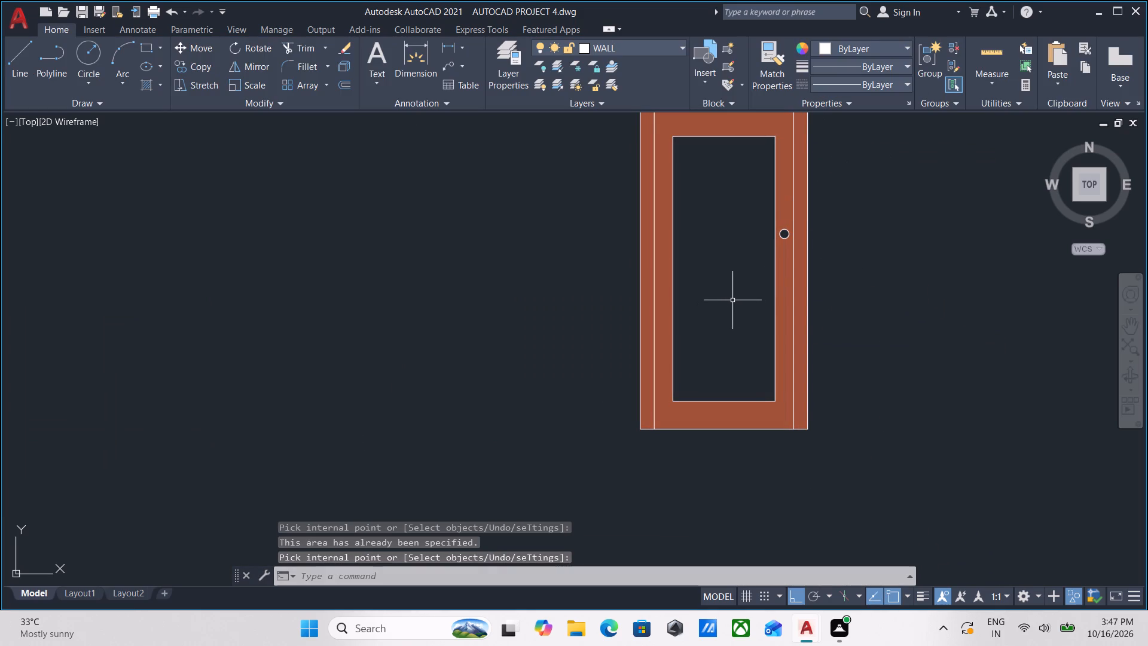
Fill the isolated door's central panel with a separate solid hatch in 160,82,55.
{"action": "key", "text": "h"}
{"action": "key", "text": "Return"}
{"action": "left_click", "coordinate": [732, 300]}
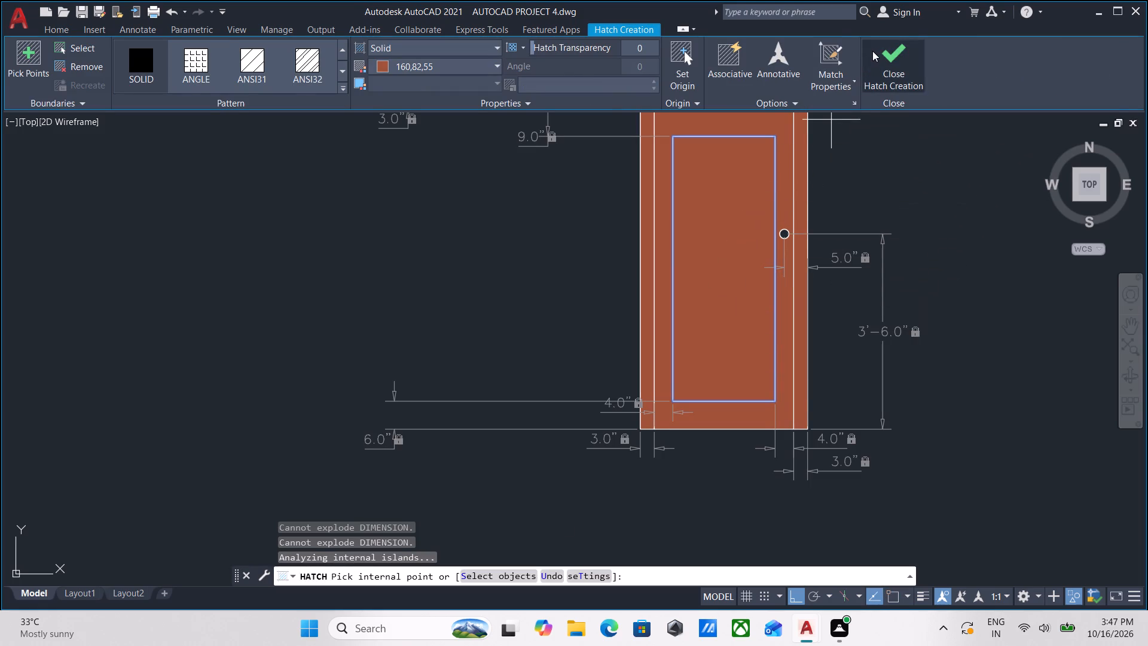
{"action": "left_click", "coordinate": [877, 49]}
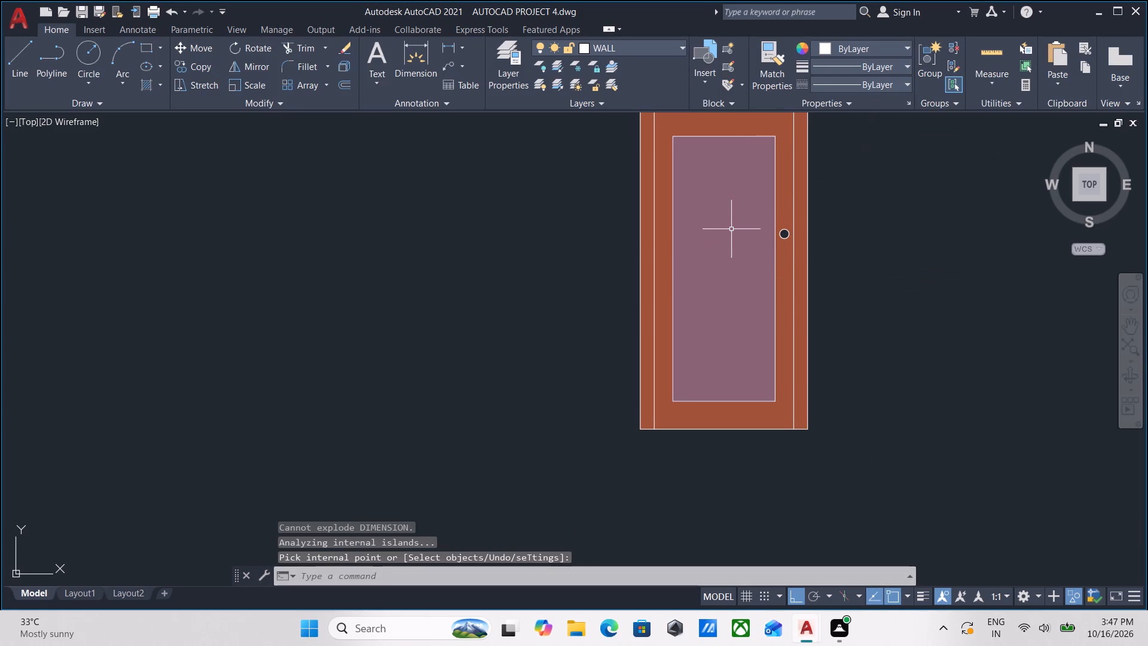
Set the current object colour to White.
{"action": "left_click", "coordinate": [832, 47]}
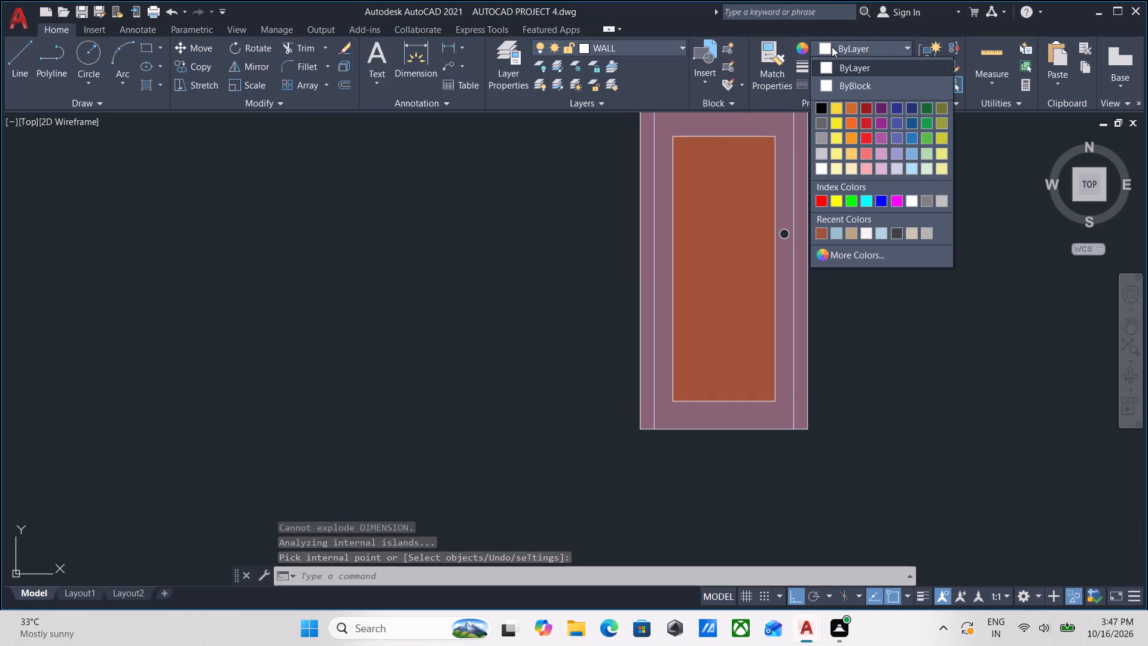
{"action": "left_click", "coordinate": [909, 203]}
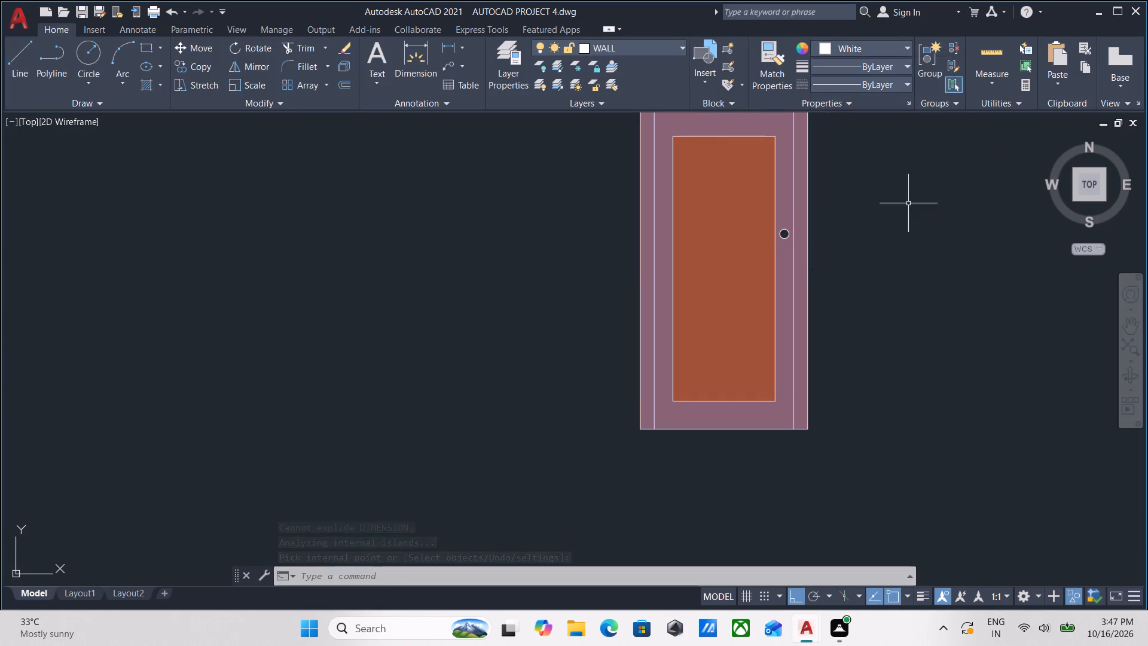
{"action": "scroll", "coordinate": [796, 234], "scroll_direction": "up", "scroll_amount": 2}
{"action": "scroll", "coordinate": [1066, 373], "scroll_direction": "down", "scroll_amount": 2}
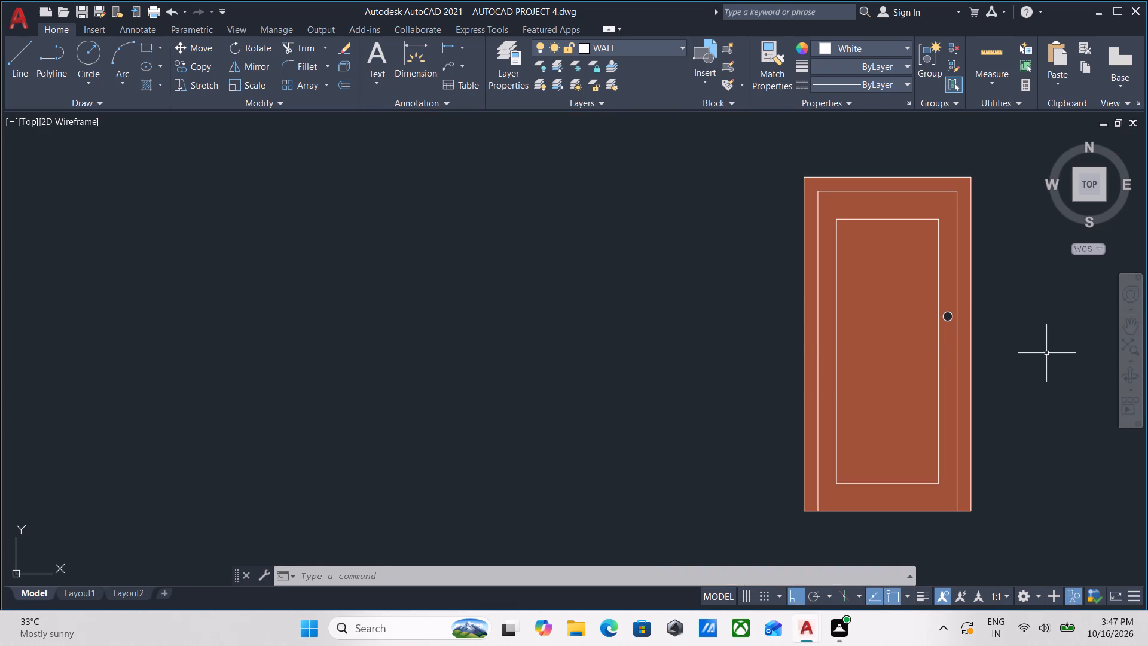
Fill the isolated top-floor door's round knob with a solid hatch in the current colour, White.
{"action": "key", "text": "h"}
{"action": "key", "text": "Return"}
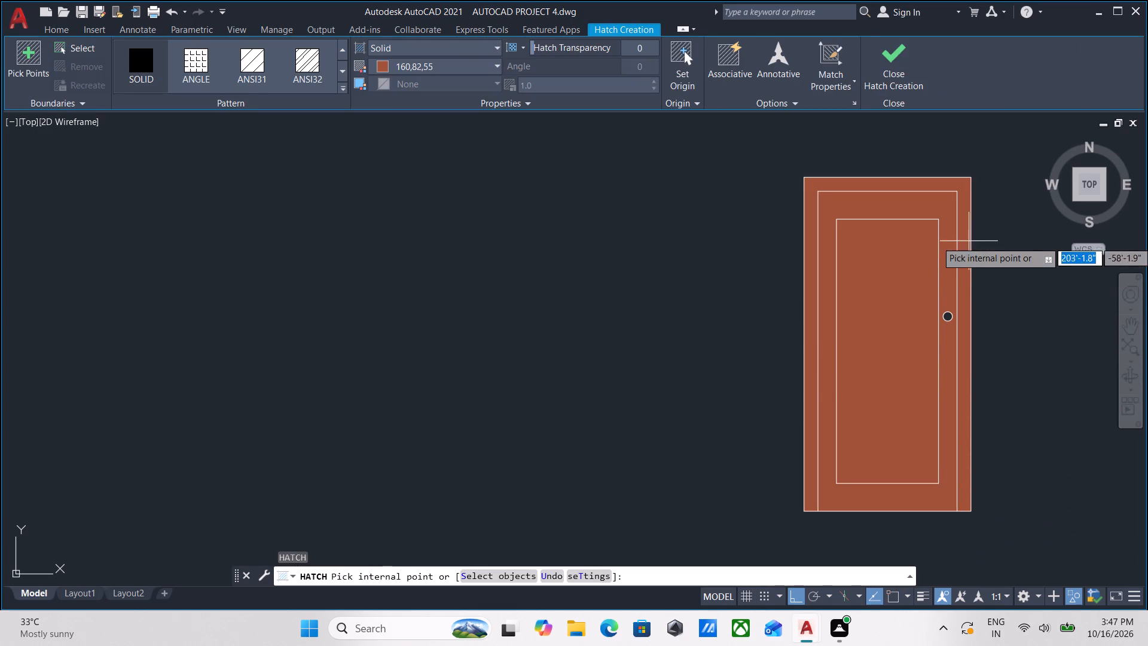
{"action": "left_click", "coordinate": [386, 66]}
{"action": "left_click", "coordinate": [386, 117]}
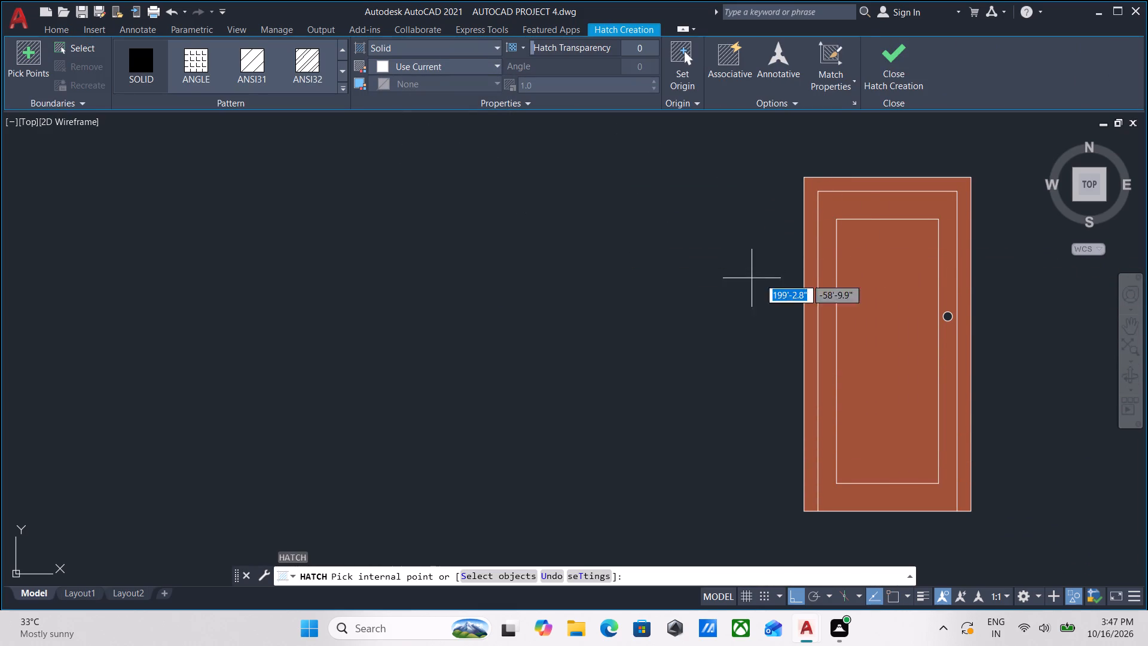
{"action": "scroll", "coordinate": [926, 304], "scroll_direction": "up", "scroll_amount": 2}
{"action": "left_click", "coordinate": [970, 327]}
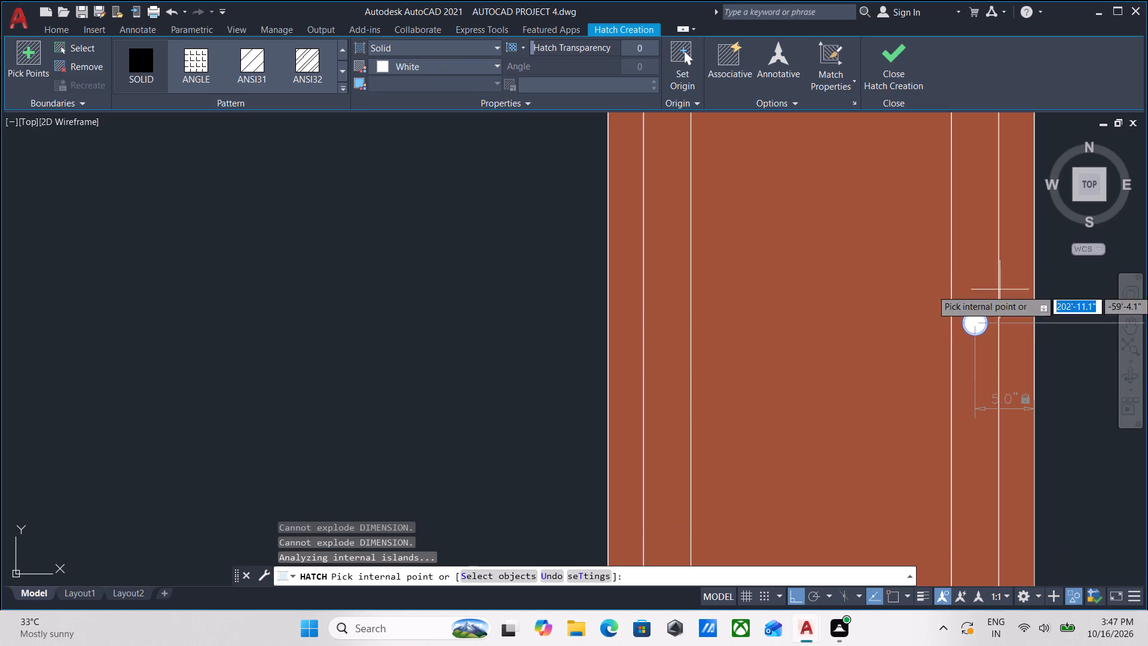
{"action": "left_click", "coordinate": [879, 69]}
{"action": "scroll", "coordinate": [890, 100], "scroll_direction": "down", "scroll_amount": 2}
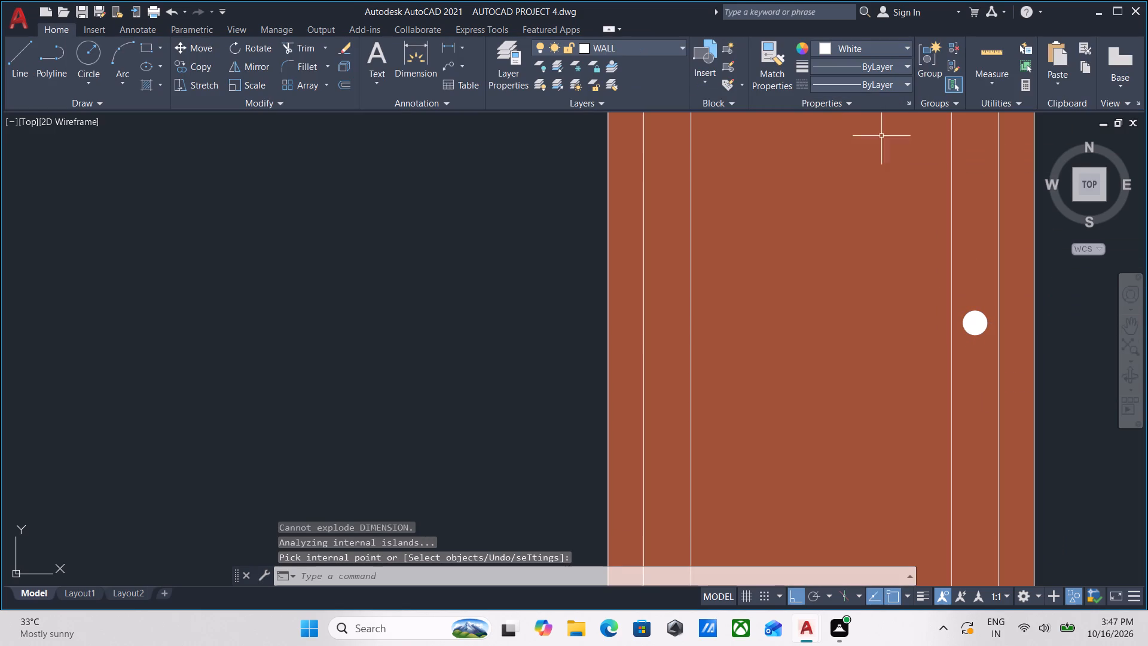
End the object isolation to bring back the rest of the drawing.
{"action": "right_click", "coordinate": [832, 237]}
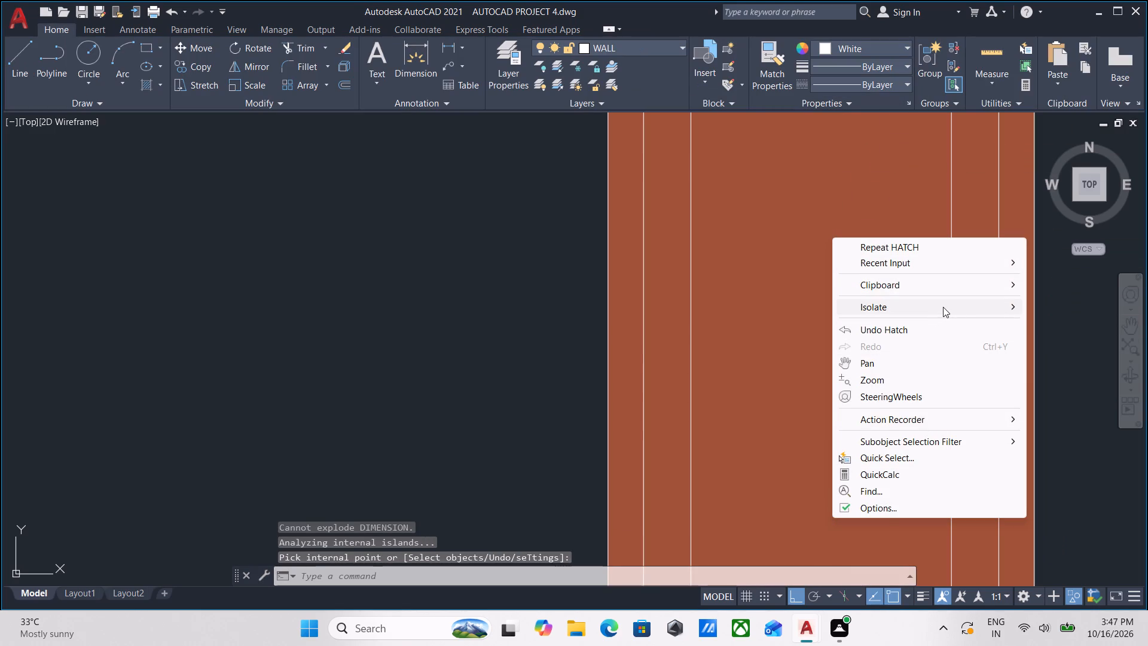
{"action": "left_click", "coordinate": [763, 336]}
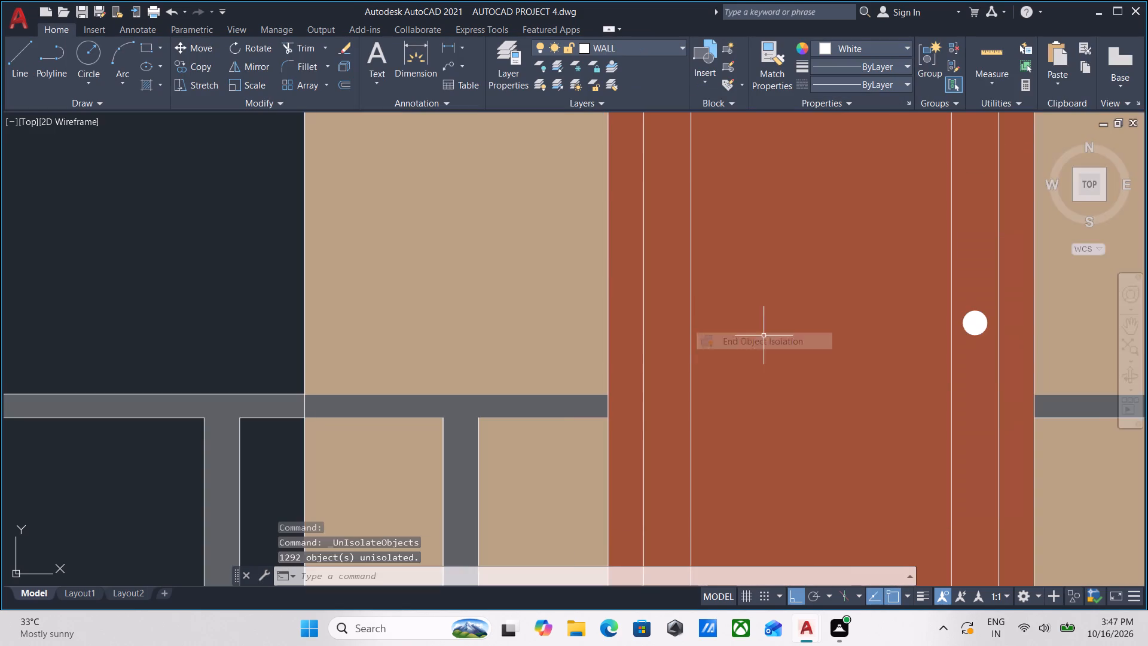
Hatch all three parts of the ground-floor door handle (round knob, tapered grip and base) solid White.
{"action": "scroll", "coordinate": [765, 335], "scroll_direction": "down", "scroll_amount": 3}
{"action": "scroll", "coordinate": [841, 322], "scroll_direction": "down", "scroll_amount": 1}
{"action": "middle_click_drag", "start_coordinate": [841, 322], "coordinate": [767, 162]}
{"action": "middle_click_drag", "start_coordinate": [768, 392], "coordinate": [743, 222]}
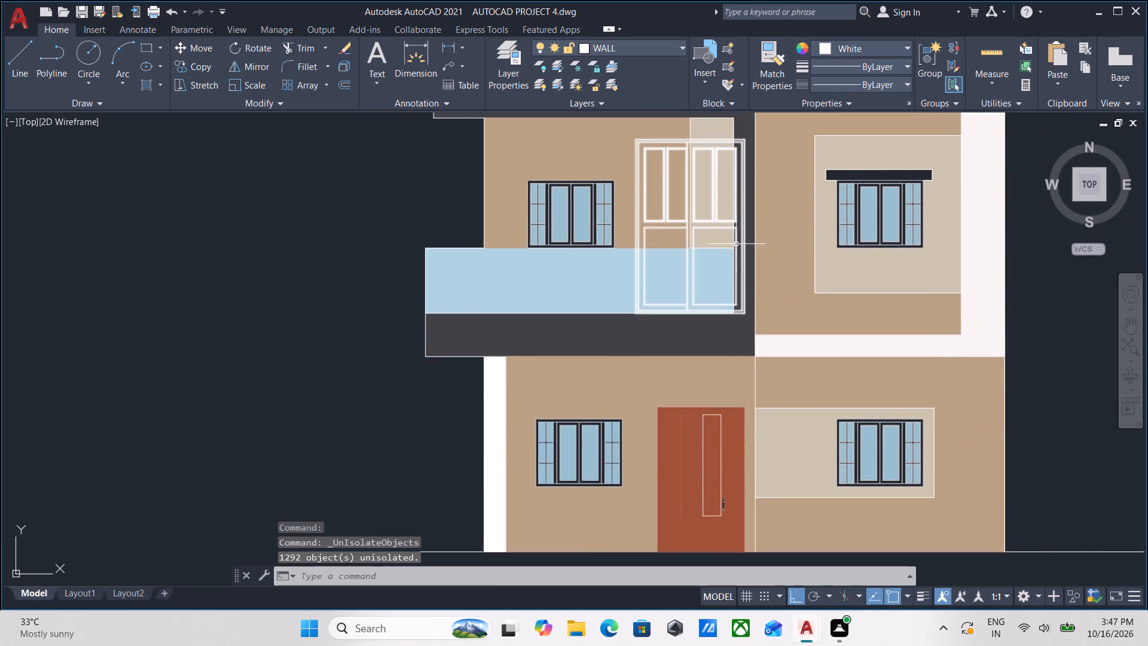
{"action": "scroll", "coordinate": [738, 270], "scroll_direction": "down", "scroll_amount": 1}
{"action": "middle_click_drag", "start_coordinate": [738, 270], "coordinate": [736, 184]}
{"action": "scroll", "coordinate": [731, 359], "scroll_direction": "up", "scroll_amount": 4}
{"action": "scroll", "coordinate": [698, 218], "scroll_direction": "up", "scroll_amount": 1}
{"action": "middle_click_drag", "start_coordinate": [698, 224], "coordinate": [707, 352]}
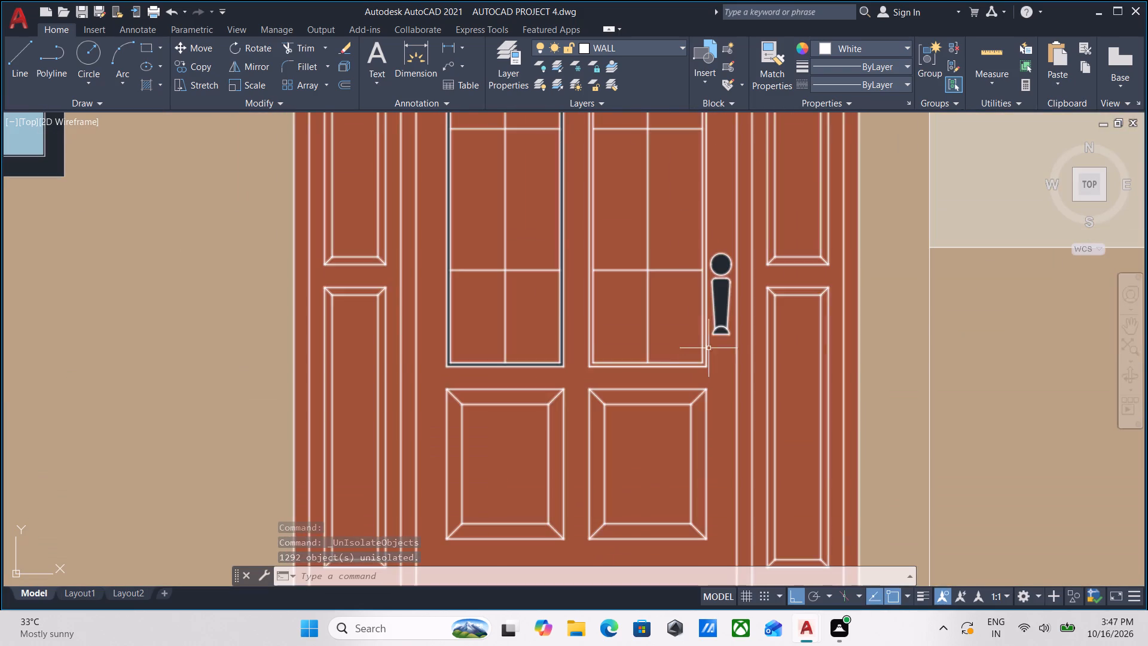
{"action": "scroll", "coordinate": [719, 318], "scroll_direction": "up", "scroll_amount": 2}
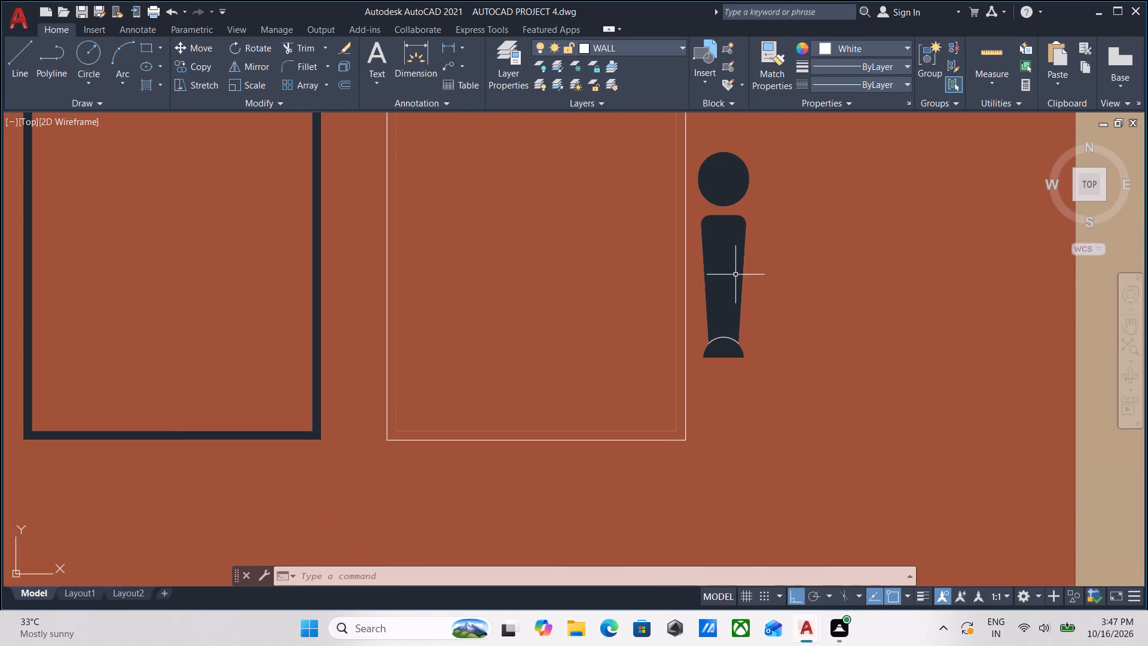
{"action": "key", "text": "h"}
{"action": "key", "text": "Return"}
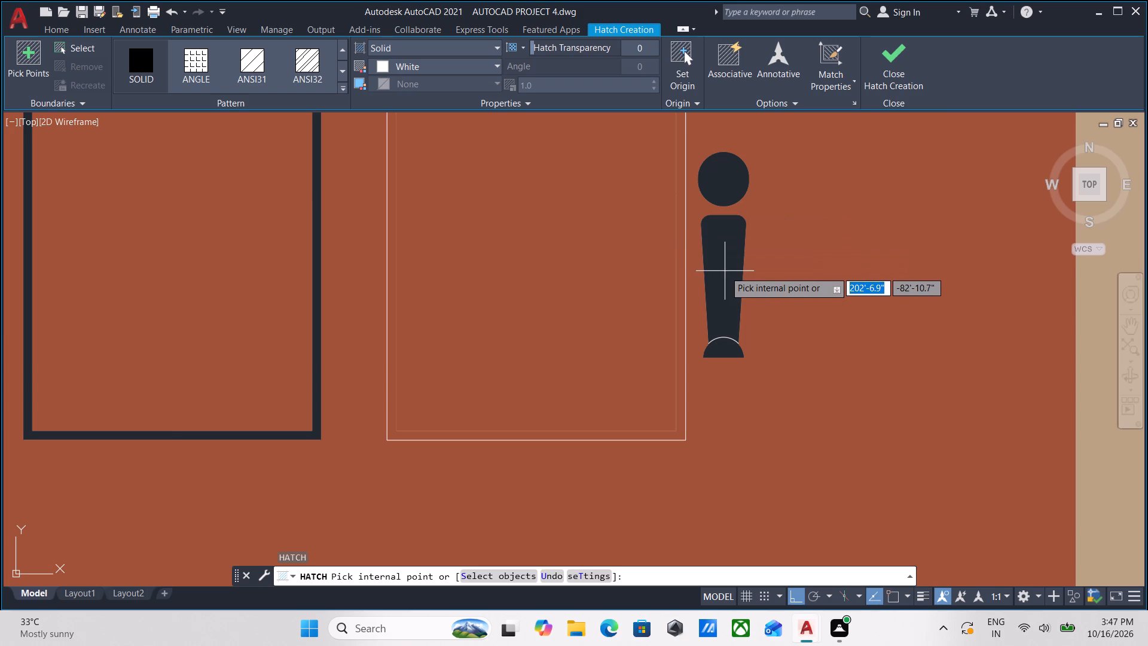
{"action": "left_click", "coordinate": [723, 269]}
{"action": "left_click", "coordinate": [715, 171]}
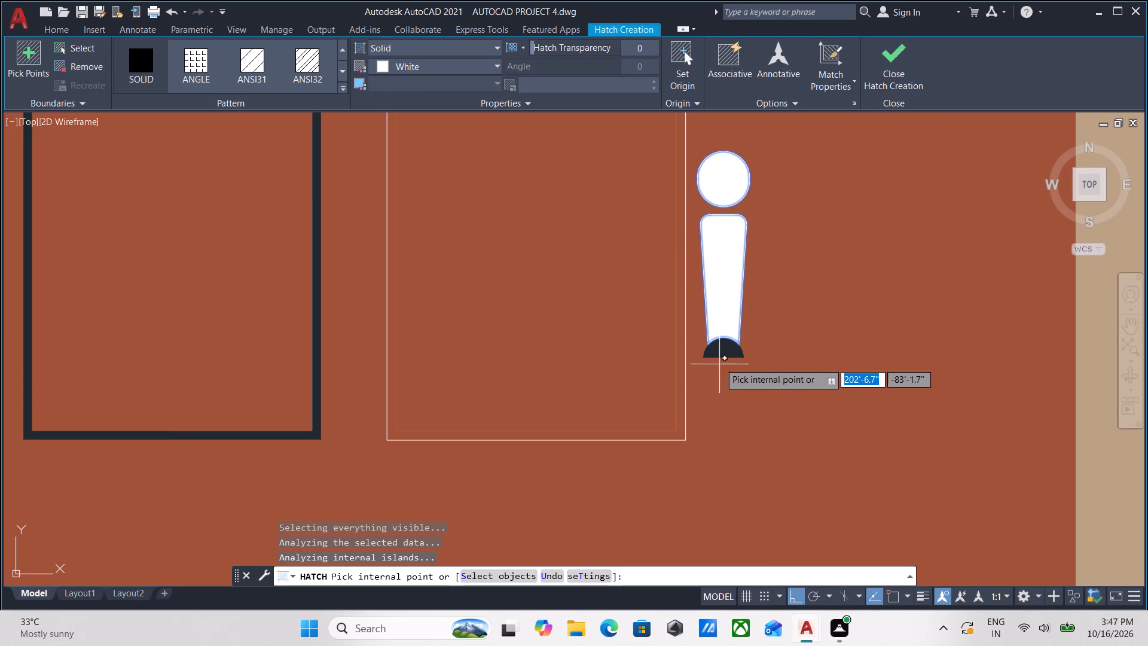
{"action": "left_click", "coordinate": [722, 347]}
{"action": "left_click", "coordinate": [870, 64]}
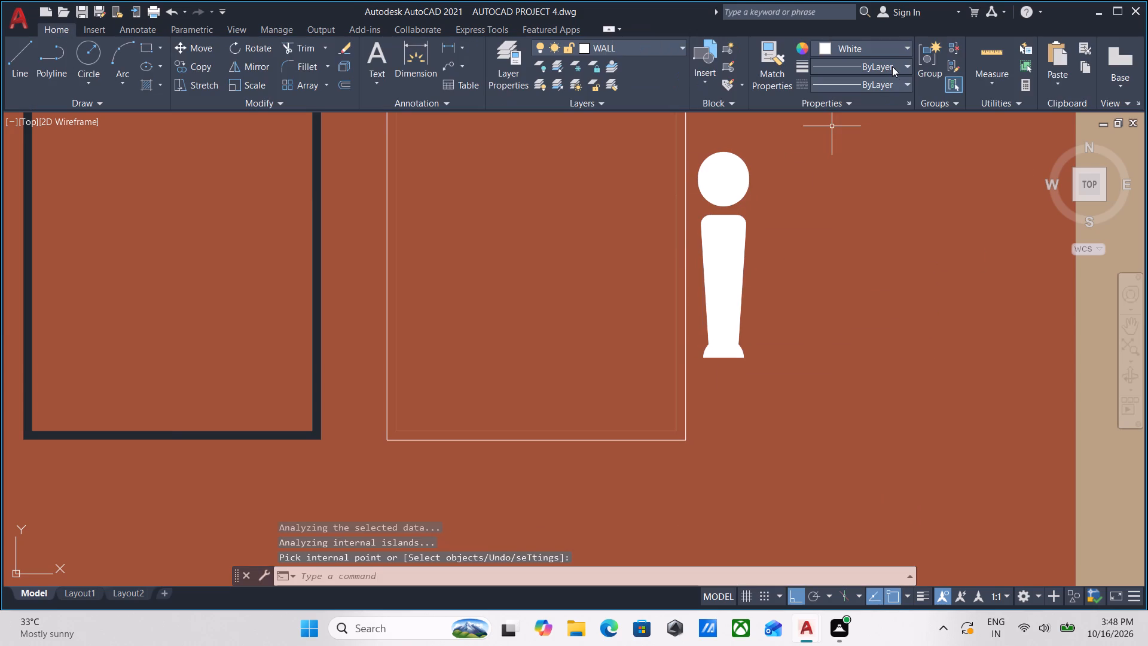
Fill the horizontal sunshade above the first-floor window on the beige-grey wall panel with a solid White hatch.
{"action": "scroll", "coordinate": [893, 68], "scroll_direction": "down", "scroll_amount": 3}
{"action": "scroll", "coordinate": [874, 273], "scroll_direction": "down", "scroll_amount": 6}
{"action": "middle_click_drag", "start_coordinate": [874, 276], "coordinate": [710, 348]}
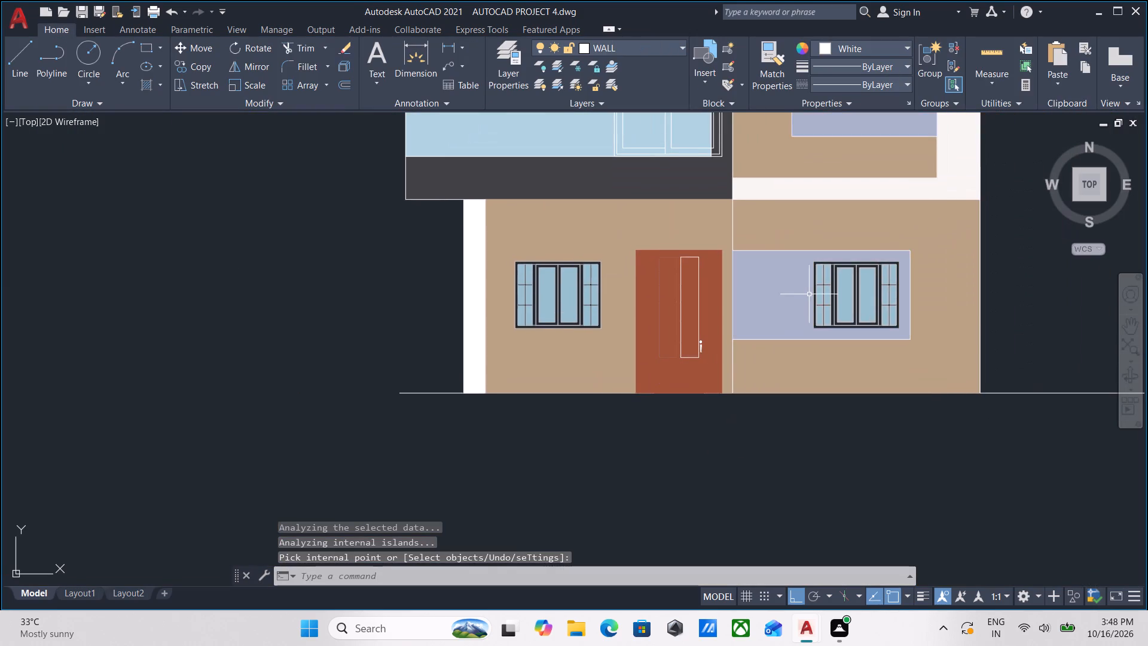
{"action": "middle_click_drag", "start_coordinate": [809, 294], "coordinate": [781, 358]}
{"action": "scroll", "coordinate": [814, 315], "scroll_direction": "down", "scroll_amount": 1}
{"action": "middle_click_drag", "start_coordinate": [814, 315], "coordinate": [799, 374]}
{"action": "middle_click_drag", "start_coordinate": [811, 361], "coordinate": [726, 401]}
{"action": "scroll", "coordinate": [789, 354], "scroll_direction": "up", "scroll_amount": 2}
{"action": "middle_click_drag", "start_coordinate": [664, 209], "coordinate": [697, 303]}
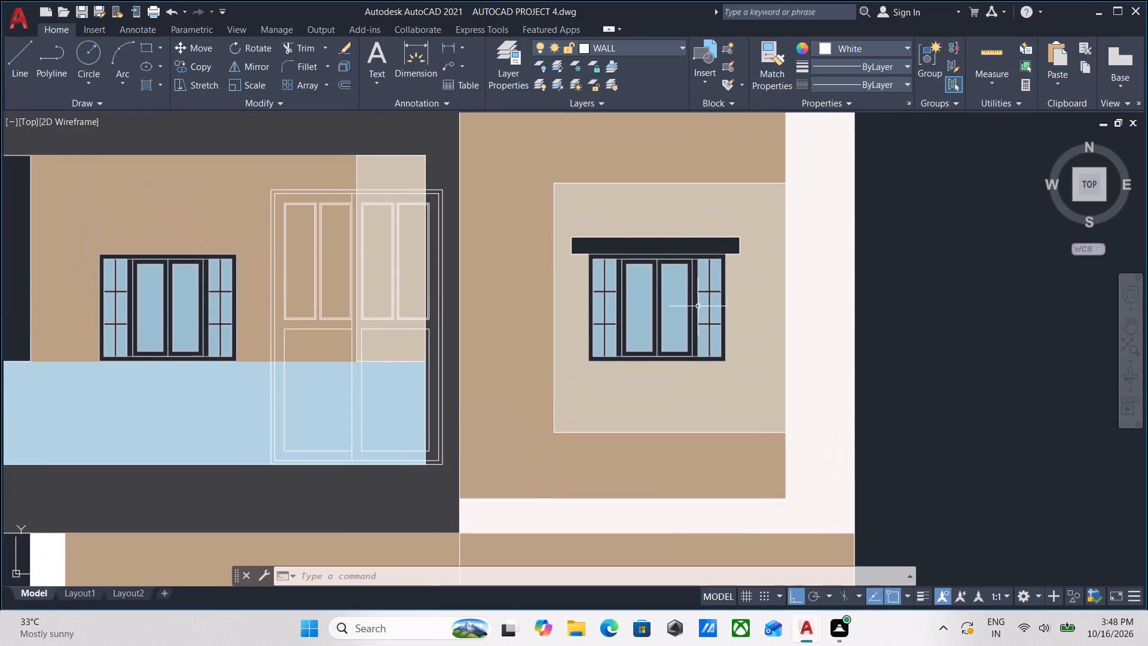
{"action": "middle_click_drag", "start_coordinate": [654, 215], "coordinate": [731, 230]}
{"action": "key", "text": "h"}
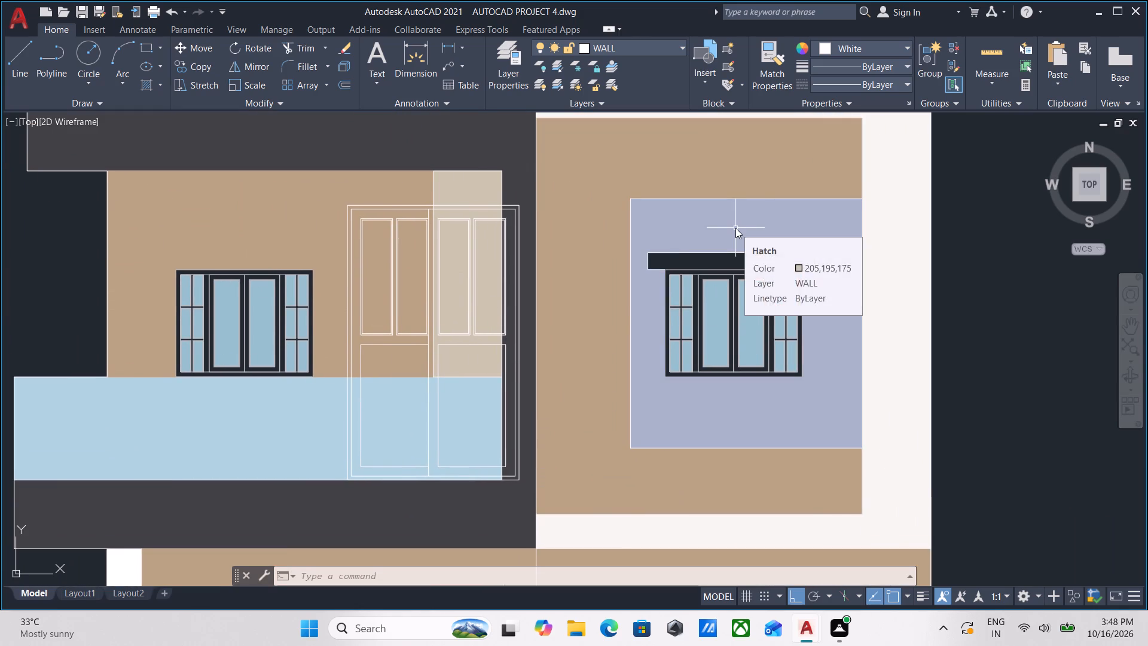
{"action": "key", "text": "Return"}
{"action": "left_click", "coordinate": [725, 270]}
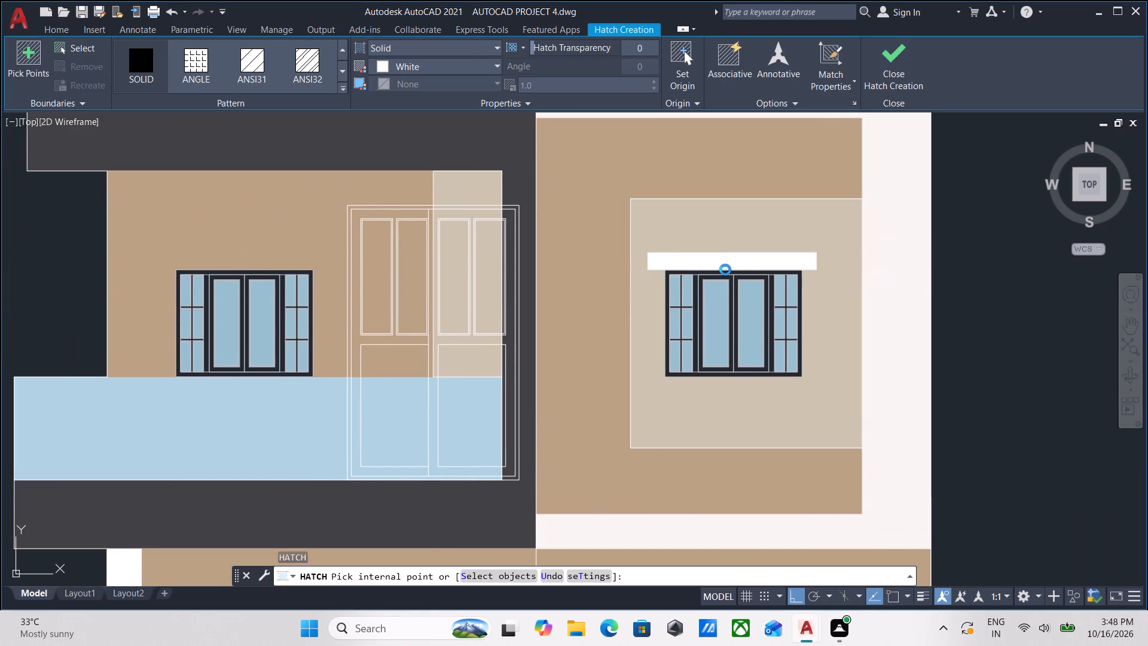
{"action": "left_click", "coordinate": [681, 317]}
{"action": "scroll", "coordinate": [694, 309], "scroll_direction": "down", "scroll_amount": 1}
{"action": "left_click", "coordinate": [709, 278]}
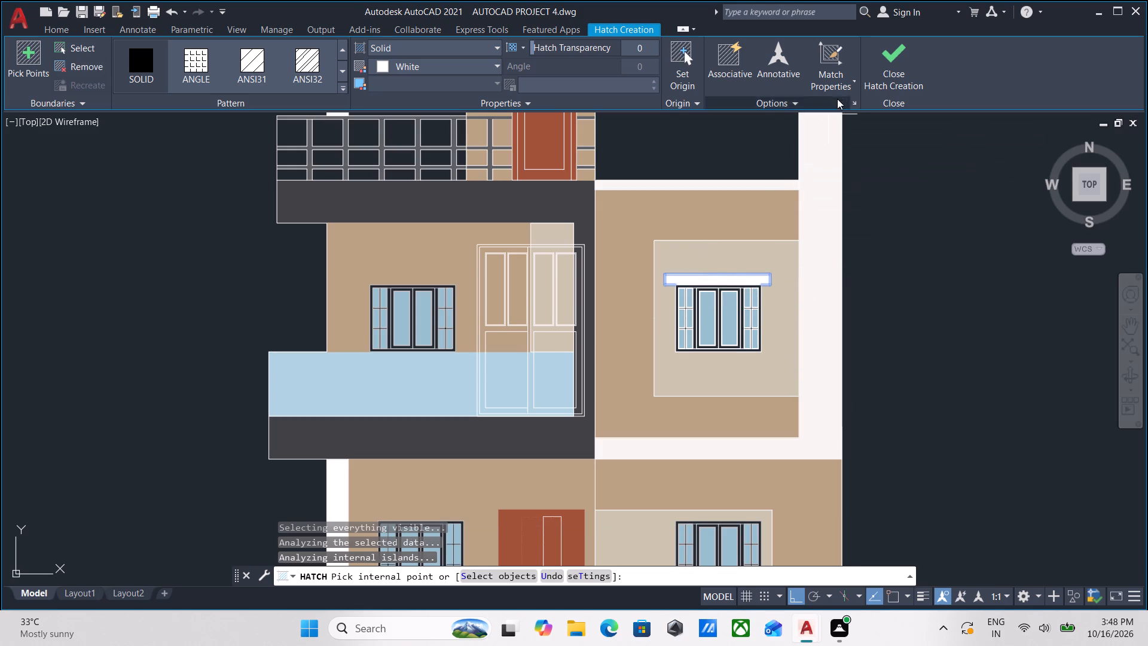
{"action": "left_click", "coordinate": [886, 59]}
Review the hatching across the whole house elevation, from the ground-floor door up to the top-floor door and railing.
{"action": "scroll", "coordinate": [747, 297], "scroll_direction": "down", "scroll_amount": 2}
{"action": "middle_click_drag", "start_coordinate": [747, 292], "coordinate": [784, 203]}
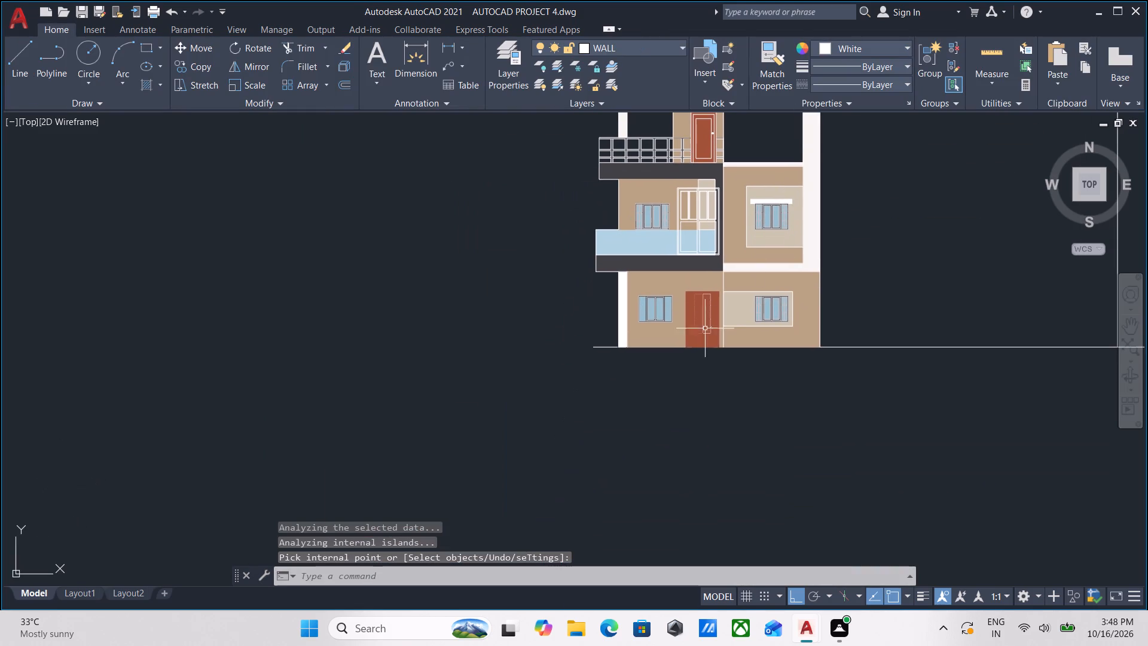
{"action": "middle_click_drag", "start_coordinate": [703, 333], "coordinate": [566, 395]}
{"action": "middle_click_drag", "start_coordinate": [565, 395], "coordinate": [549, 458]}
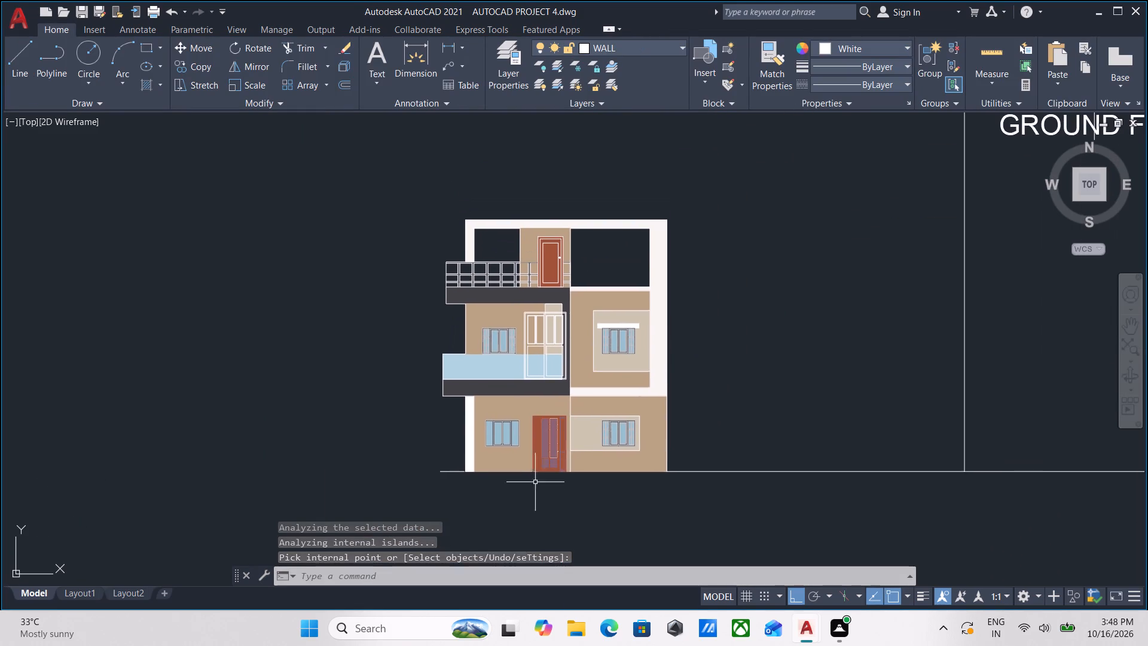
{"action": "scroll", "coordinate": [529, 501], "scroll_direction": "up", "scroll_amount": 1}
{"action": "scroll", "coordinate": [529, 500], "scroll_direction": "down", "scroll_amount": 1}
{"action": "middle_click_drag", "start_coordinate": [529, 500], "coordinate": [533, 490]}
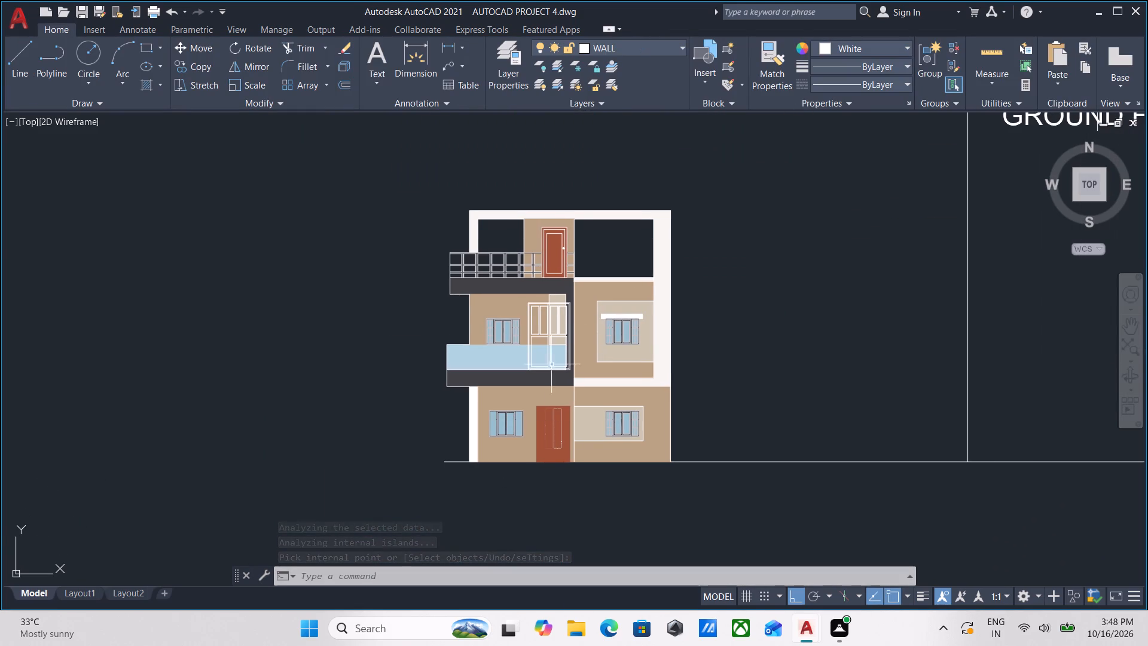
{"action": "scroll", "coordinate": [555, 220], "scroll_direction": "up", "scroll_amount": 3}
{"action": "scroll", "coordinate": [521, 292], "scroll_direction": "down", "scroll_amount": 2}
{"action": "scroll", "coordinate": [789, 370], "scroll_direction": "down", "scroll_amount": 1}
{"action": "scroll", "coordinate": [597, 344], "scroll_direction": "up", "scroll_amount": 2}
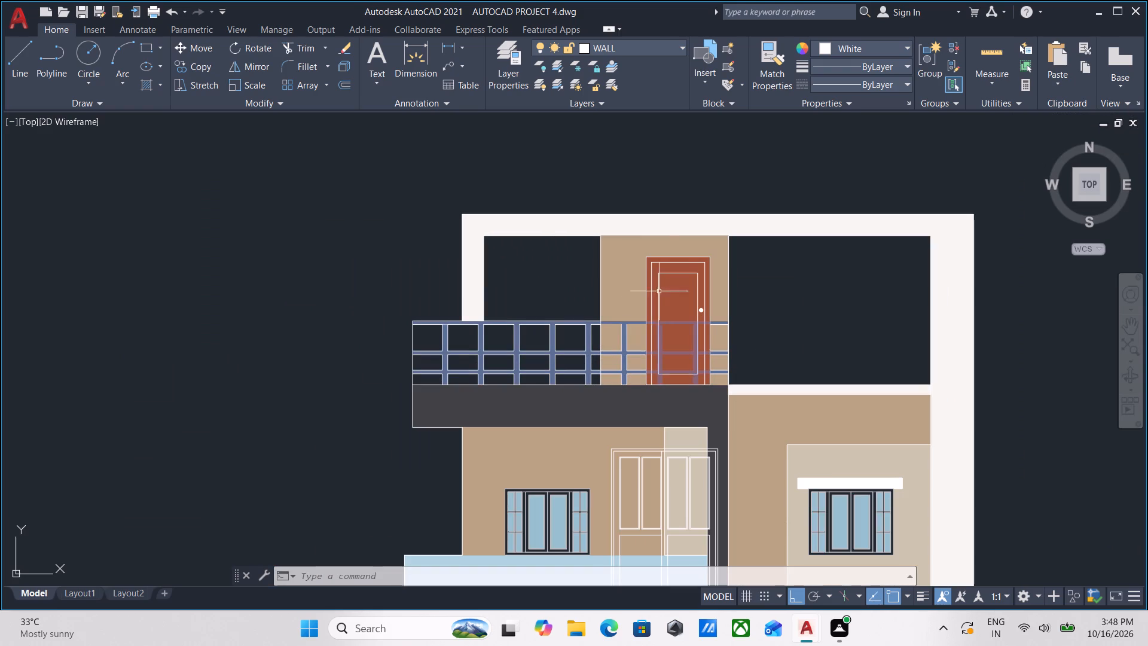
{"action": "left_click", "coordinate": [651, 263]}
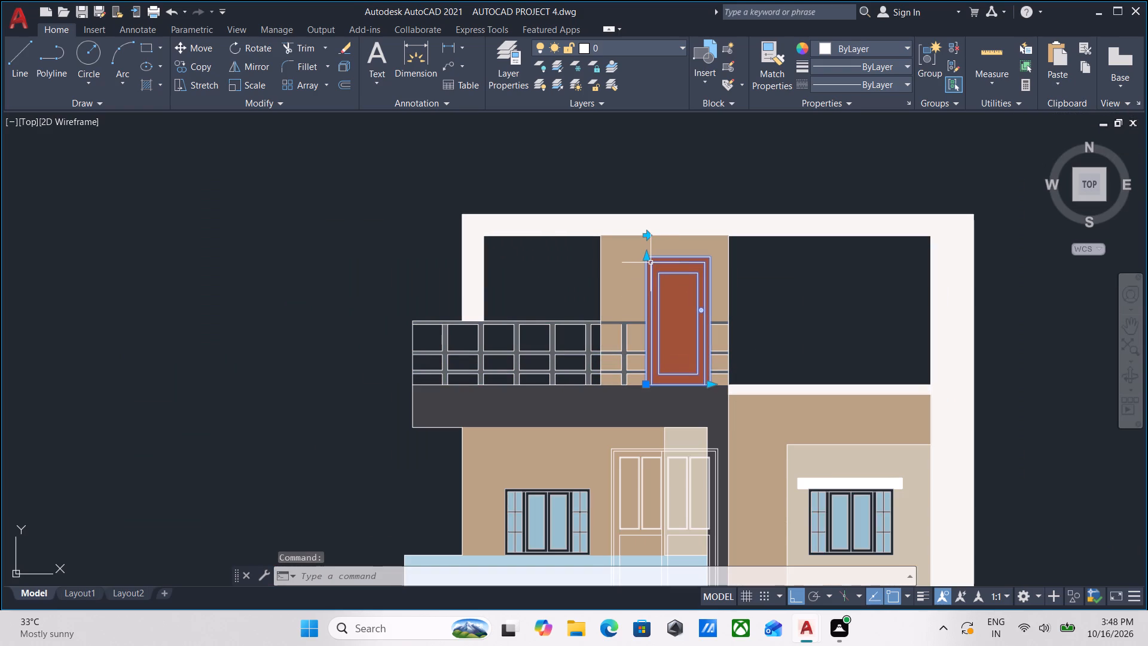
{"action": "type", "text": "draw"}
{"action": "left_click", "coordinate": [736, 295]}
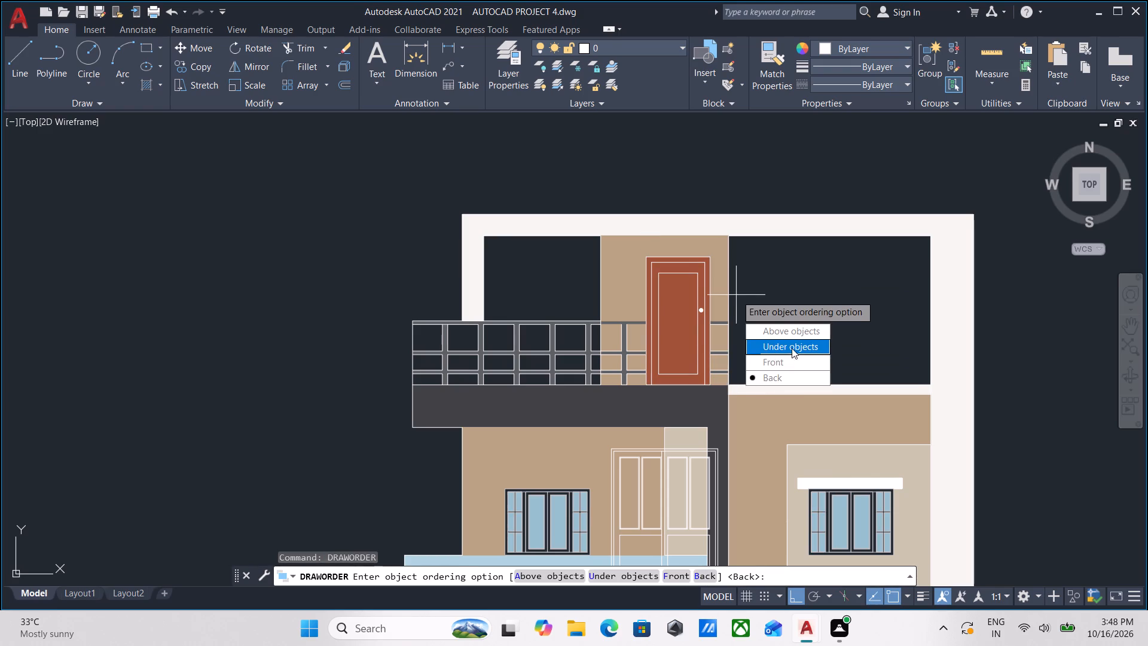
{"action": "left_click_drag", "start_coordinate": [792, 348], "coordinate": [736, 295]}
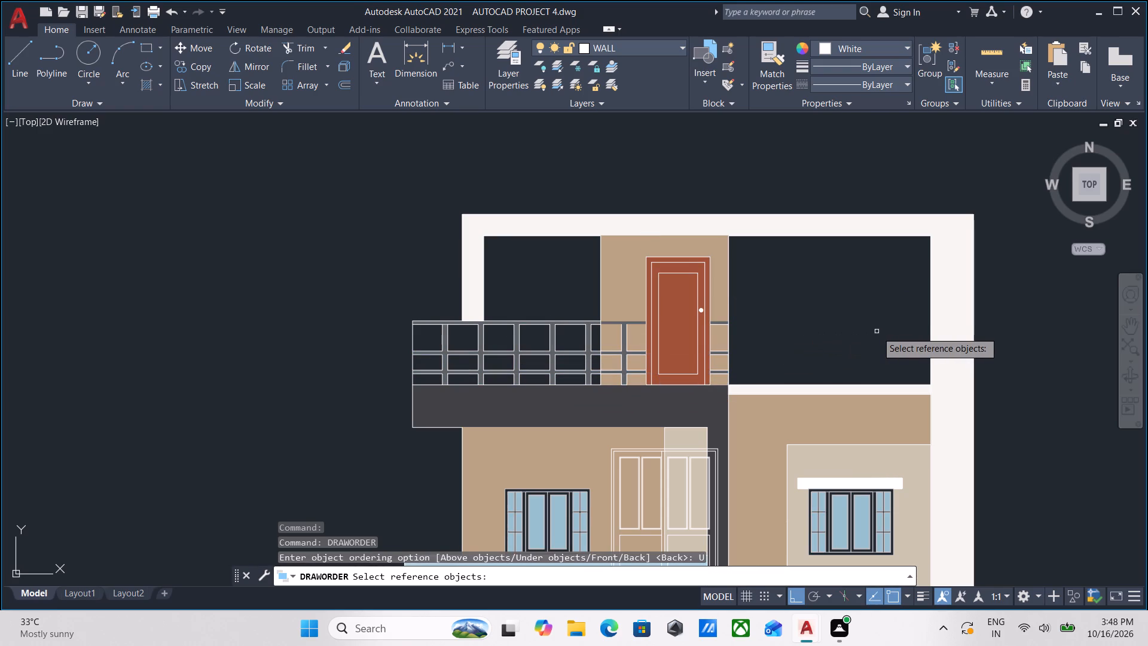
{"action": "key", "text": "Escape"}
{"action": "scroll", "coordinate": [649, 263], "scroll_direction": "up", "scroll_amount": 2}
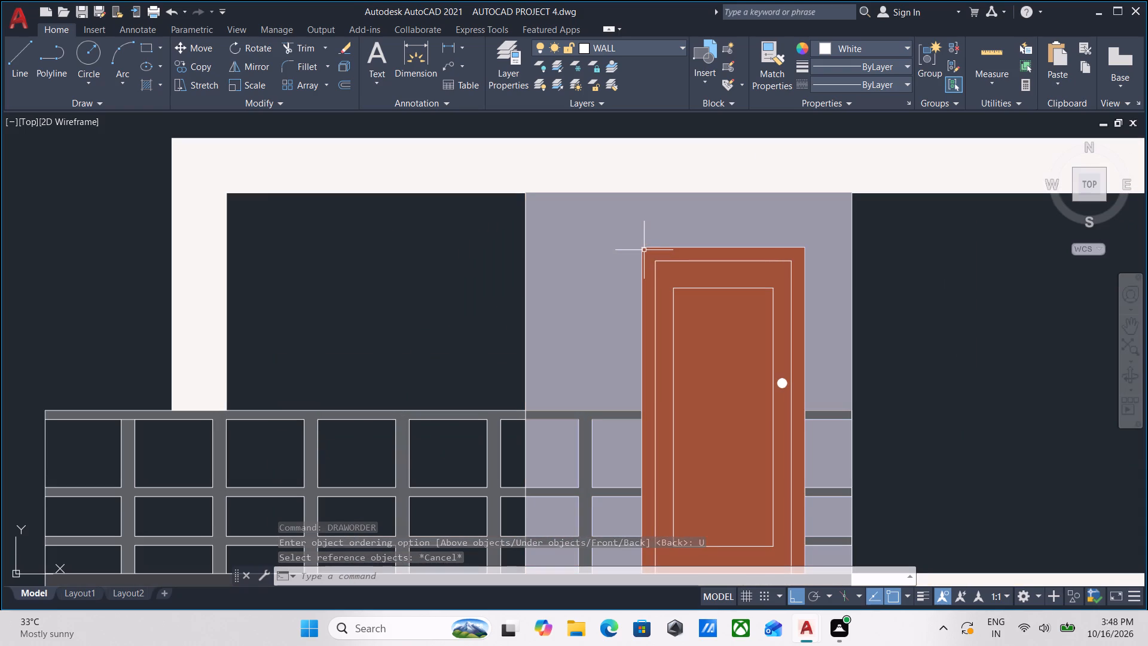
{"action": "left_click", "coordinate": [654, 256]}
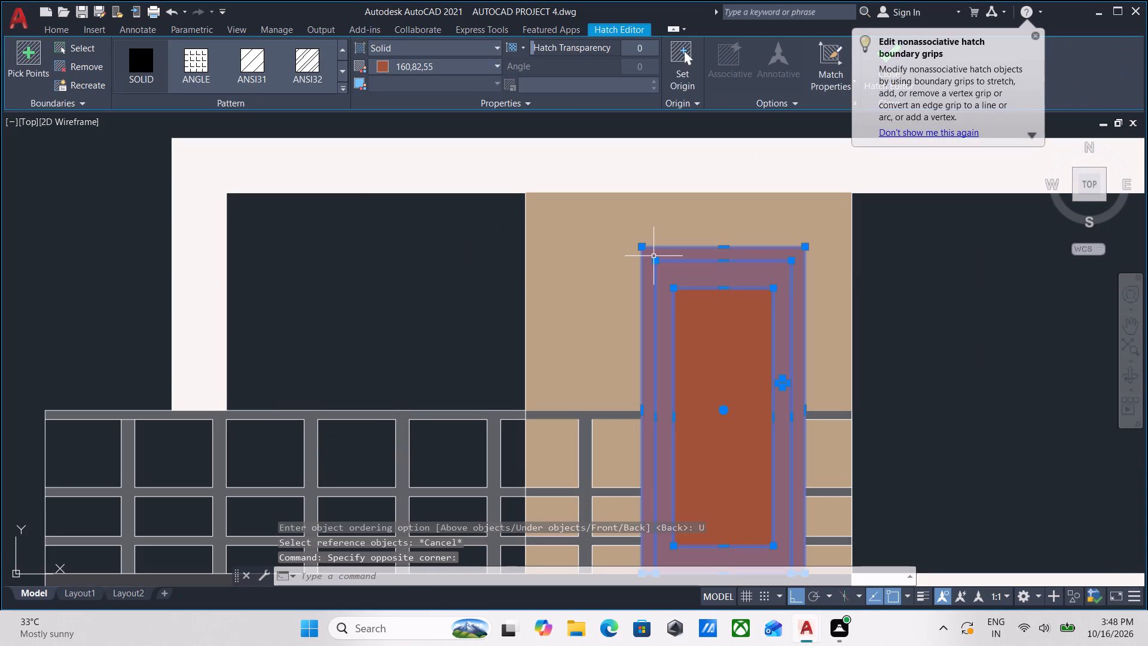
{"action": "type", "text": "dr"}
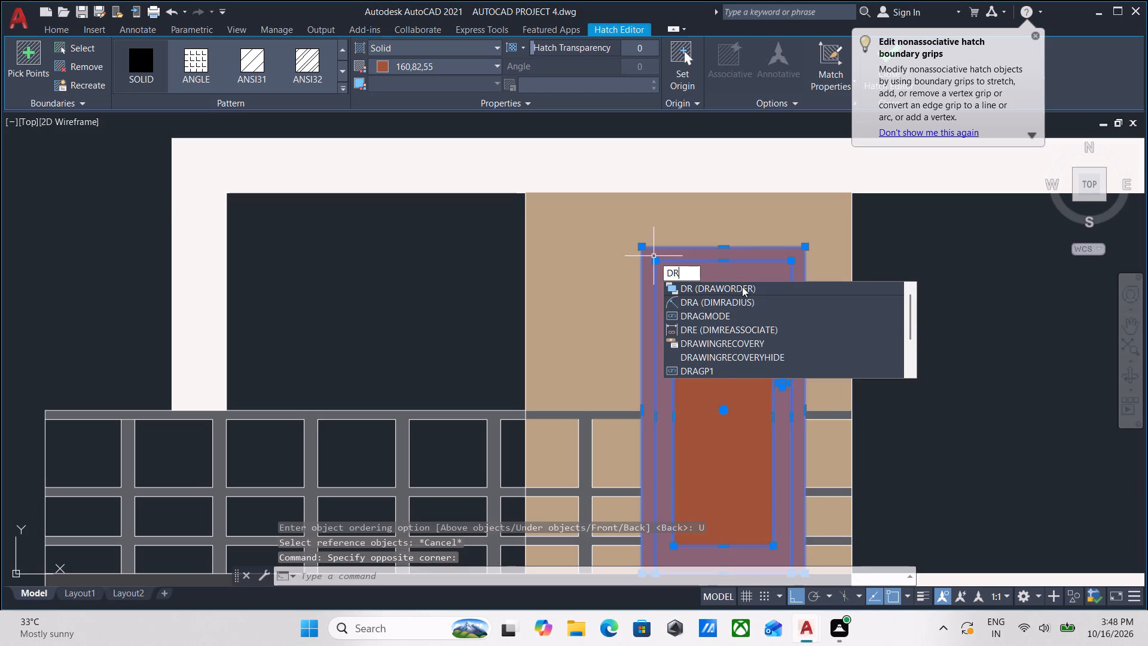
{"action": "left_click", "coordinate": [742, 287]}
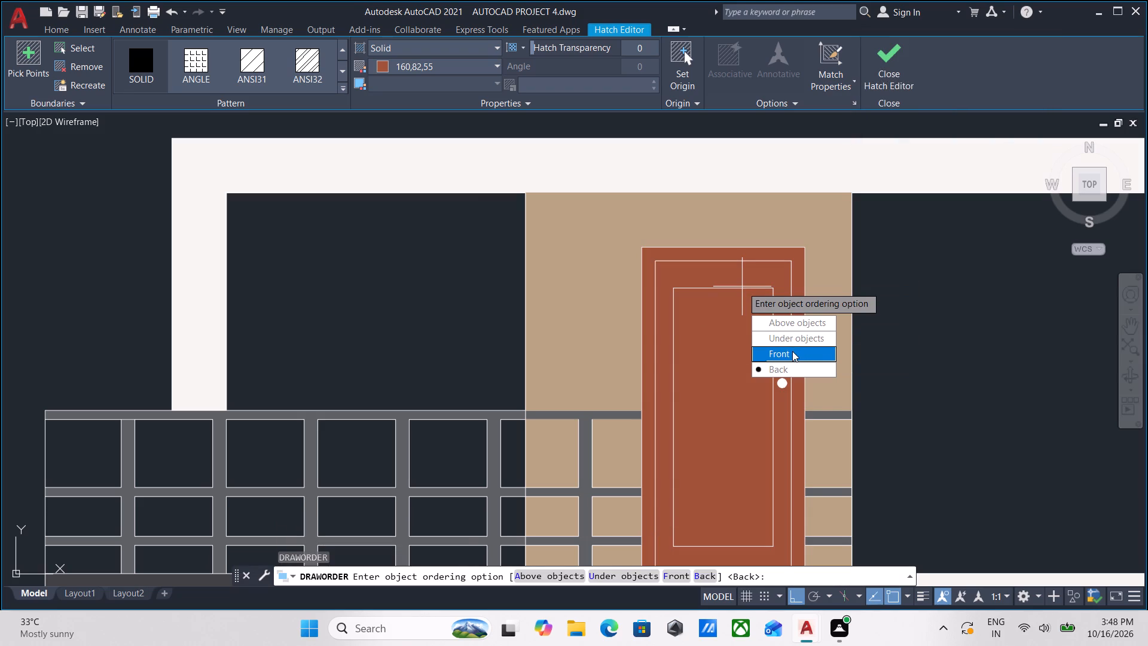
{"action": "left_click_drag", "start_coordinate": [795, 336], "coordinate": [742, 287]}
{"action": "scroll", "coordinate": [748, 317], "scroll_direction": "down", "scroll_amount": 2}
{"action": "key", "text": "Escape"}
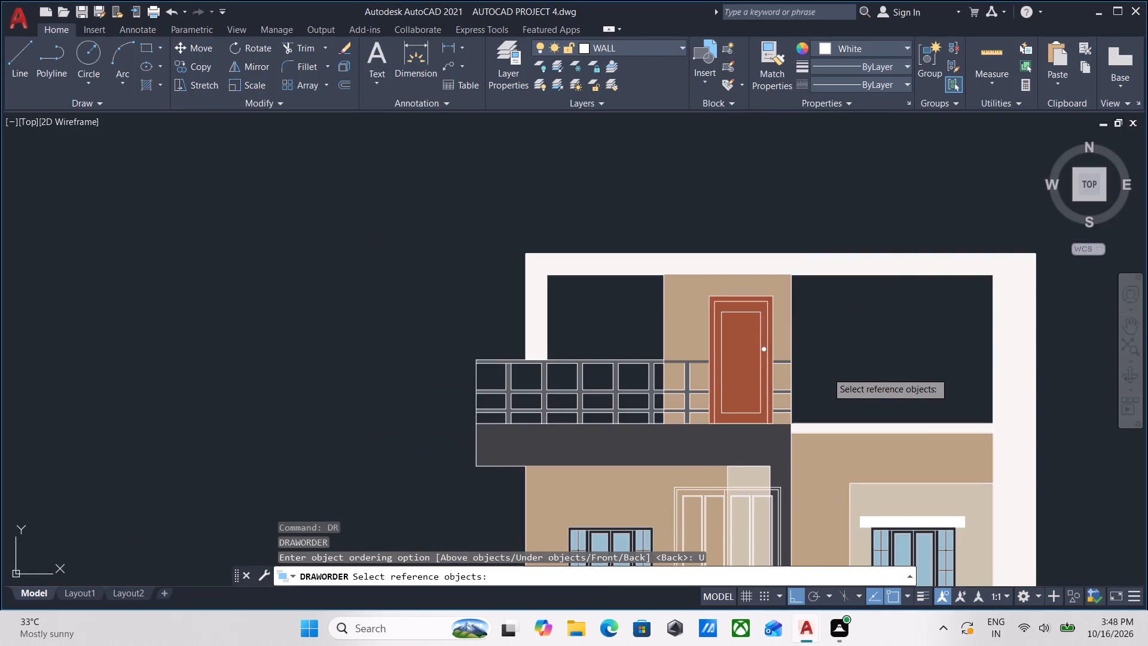
Erase the stray red object lying above the first-floor plan that is aligned over the house elevation.
{"action": "scroll", "coordinate": [827, 372], "scroll_direction": "down", "scroll_amount": 2}
{"action": "middle_click_drag", "start_coordinate": [827, 372], "coordinate": [729, 231]}
{"action": "scroll", "coordinate": [920, 282], "scroll_direction": "down", "scroll_amount": 1}
{"action": "middle_click_drag", "start_coordinate": [920, 282], "coordinate": [784, 313]}
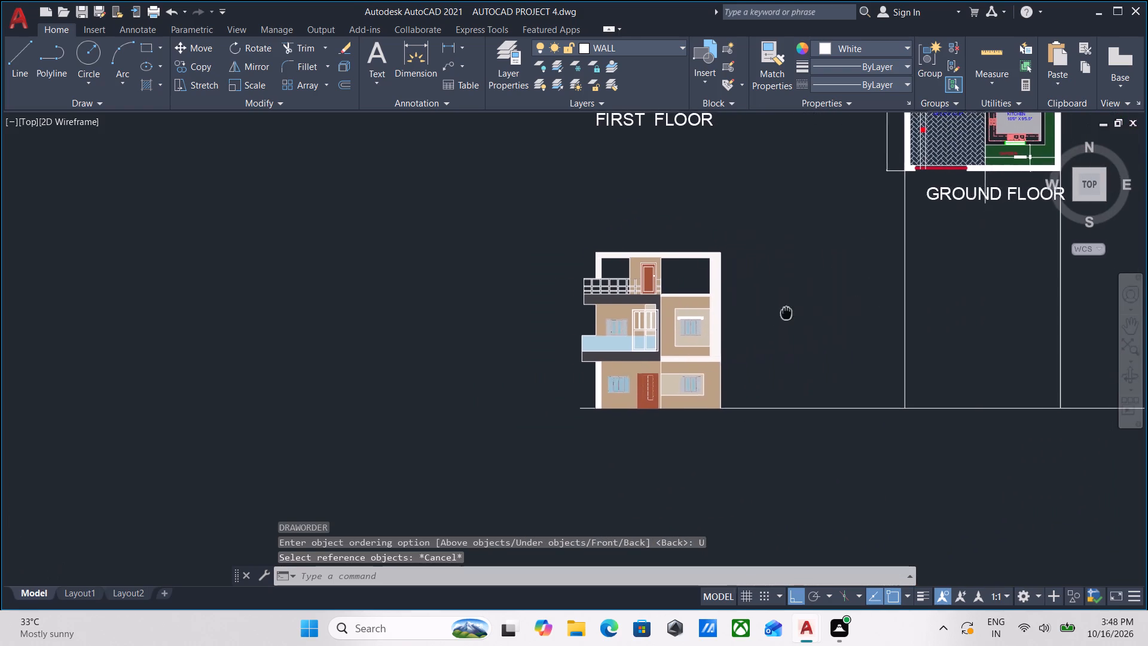
{"action": "middle_click_drag", "start_coordinate": [784, 313], "coordinate": [770, 316]}
{"action": "scroll", "coordinate": [905, 306], "scroll_direction": "down", "scroll_amount": 1}
{"action": "middle_click_drag", "start_coordinate": [900, 307], "coordinate": [769, 331]}
{"action": "scroll", "coordinate": [773, 329], "scroll_direction": "up", "scroll_amount": 1}
{"action": "middle_click_drag", "start_coordinate": [772, 328], "coordinate": [855, 307]}
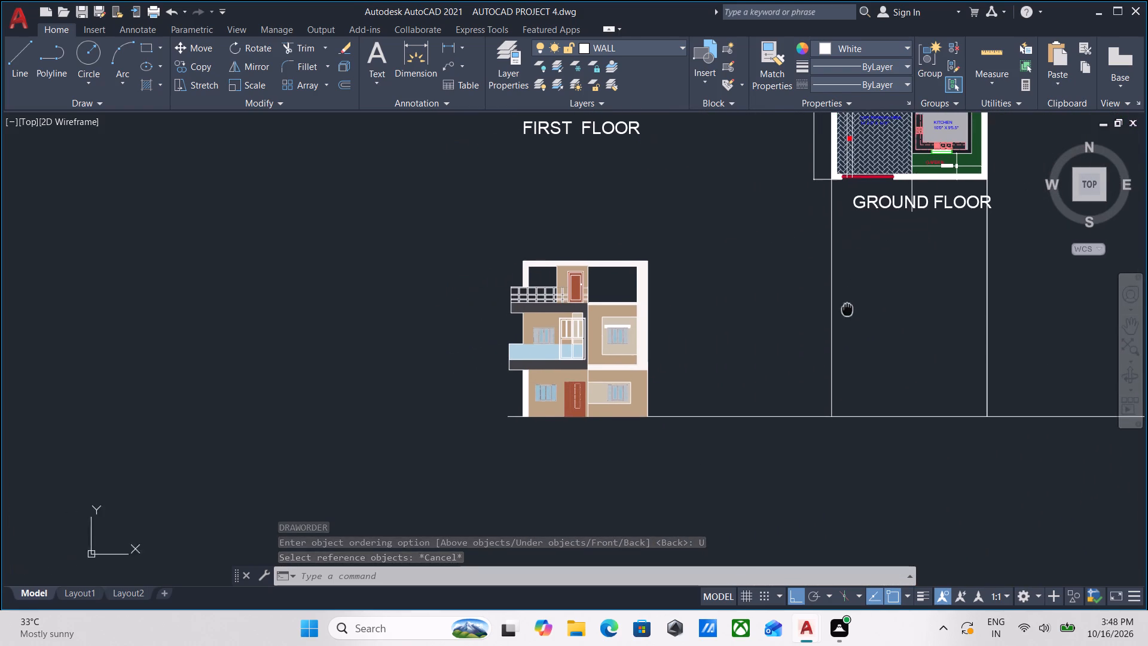
{"action": "middle_click_drag", "start_coordinate": [855, 307], "coordinate": [876, 307]}
{"action": "scroll", "coordinate": [865, 314], "scroll_direction": "down", "scroll_amount": 2}
{"action": "middle_click_drag", "start_coordinate": [864, 316], "coordinate": [720, 412]}
{"action": "scroll", "coordinate": [723, 400], "scroll_direction": "up", "scroll_amount": 1}
{"action": "middle_click_drag", "start_coordinate": [725, 391], "coordinate": [731, 431]}
{"action": "scroll", "coordinate": [725, 391], "scroll_direction": "down", "scroll_amount": 1}
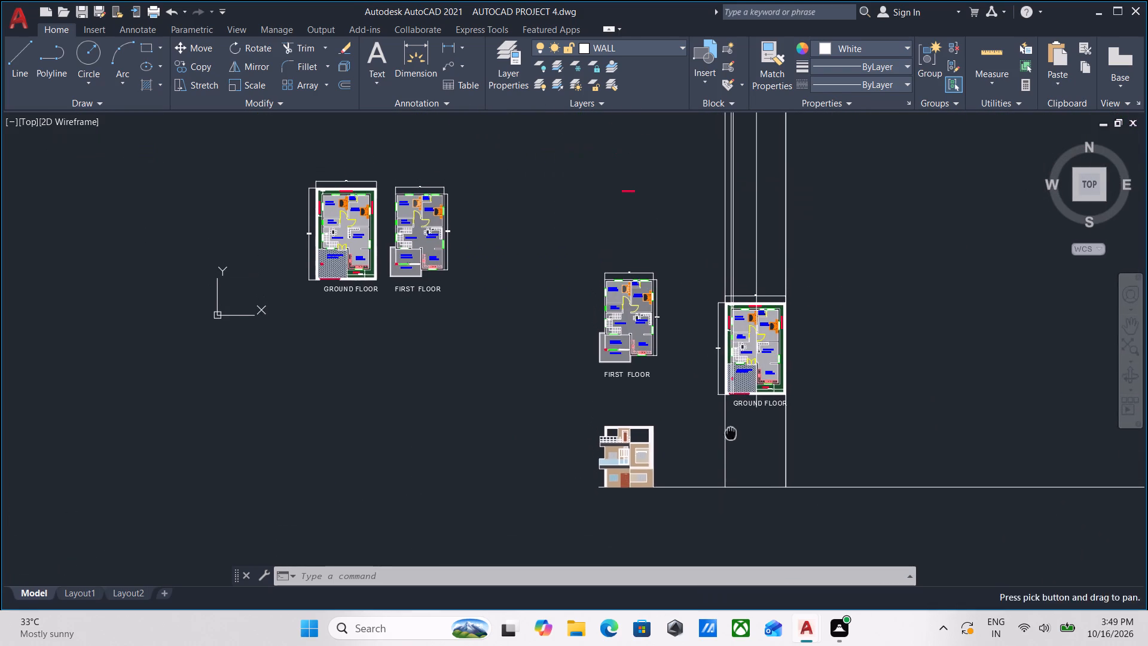
{"action": "scroll", "coordinate": [591, 231], "scroll_direction": "up", "scroll_amount": 2}
{"action": "scroll", "coordinate": [606, 224], "scroll_direction": "down", "scroll_amount": 1}
{"action": "middle_click_drag", "start_coordinate": [606, 224], "coordinate": [518, 334]}
{"action": "left_click_drag", "start_coordinate": [605, 306], "coordinate": [582, 282]}
{"action": "left_click", "coordinate": [535, 202]}
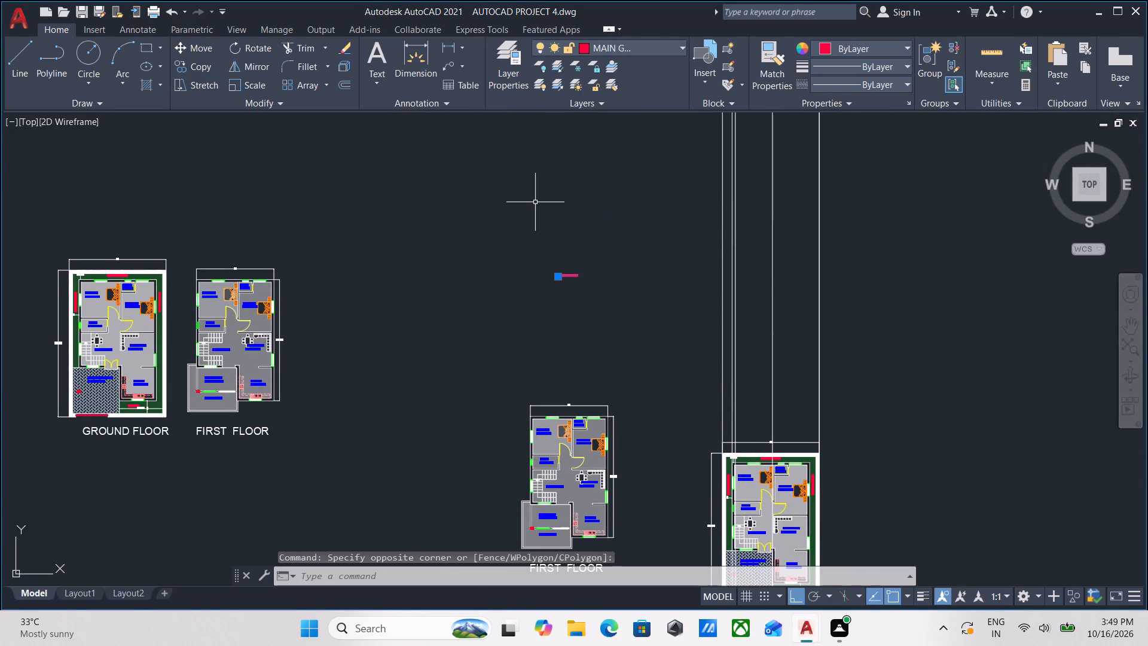
{"action": "right_click", "coordinate": [535, 202]}
{"action": "left_click", "coordinate": [584, 336]}
{"action": "scroll", "coordinate": [584, 335], "scroll_direction": "down", "scroll_amount": 1}
{"action": "middle_click_drag", "start_coordinate": [584, 335], "coordinate": [547, 163]}
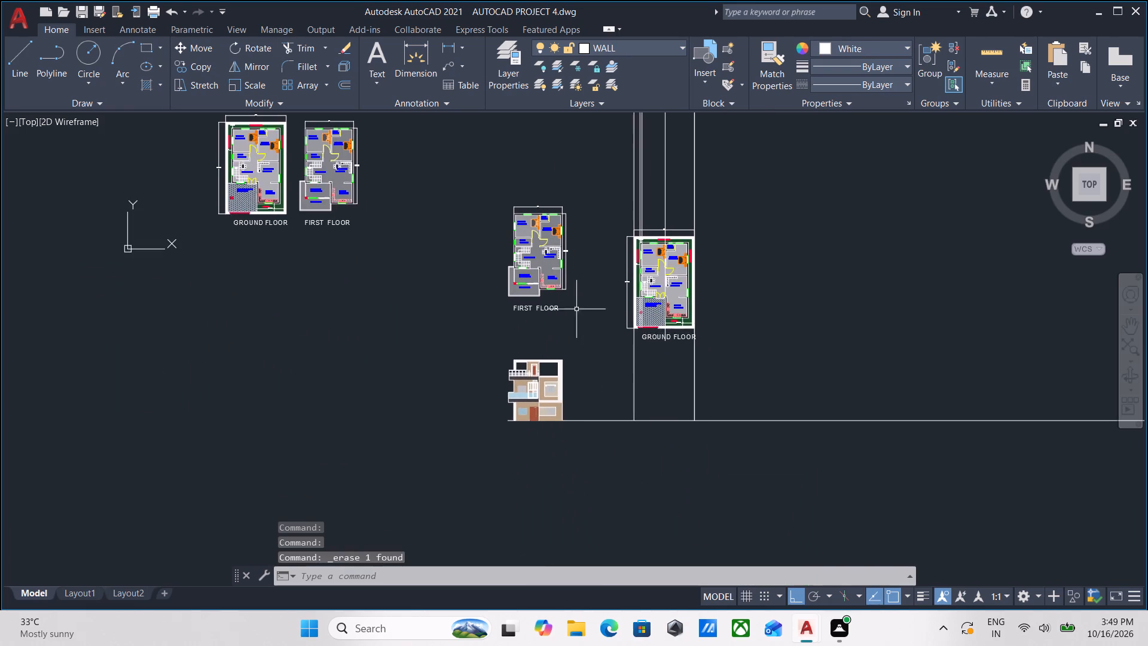
Examine the finished house elevation and the leftover construction lines and ground line beside it.
{"action": "scroll", "coordinate": [552, 432], "scroll_direction": "up", "scroll_amount": 2}
{"action": "middle_click_drag", "start_coordinate": [574, 359], "coordinate": [513, 412]}
{"action": "scroll", "coordinate": [518, 396], "scroll_direction": "up", "scroll_amount": 2}
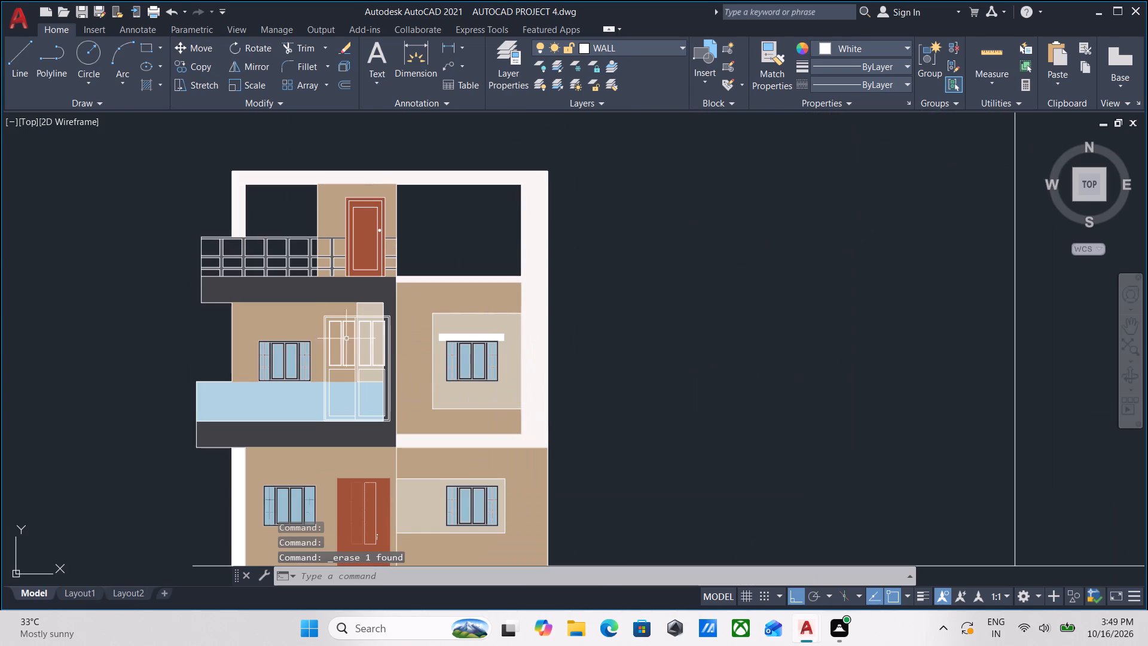
{"action": "scroll", "coordinate": [633, 325], "scroll_direction": "down", "scroll_amount": 1}
{"action": "middle_click", "coordinate": [648, 327]}
{"action": "scroll", "coordinate": [759, 375], "scroll_direction": "down", "scroll_amount": 1}
{"action": "middle_click_drag", "start_coordinate": [759, 375], "coordinate": [627, 343]}
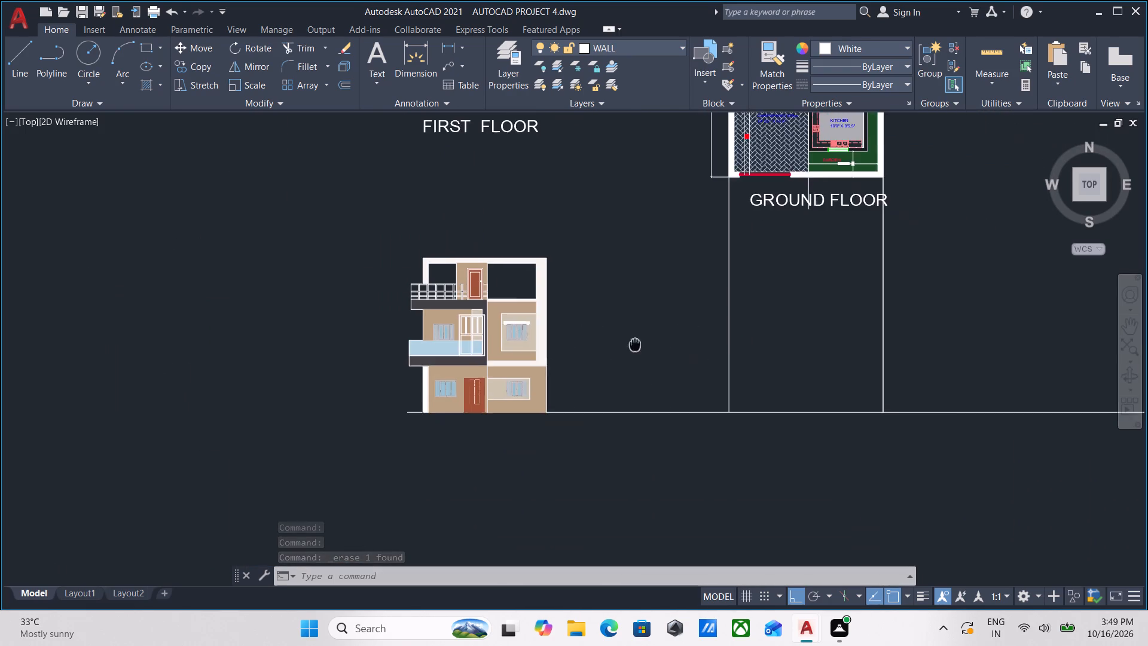
{"action": "middle_click_drag", "start_coordinate": [627, 343], "coordinate": [560, 327]}
{"action": "left_click", "coordinate": [804, 430]}
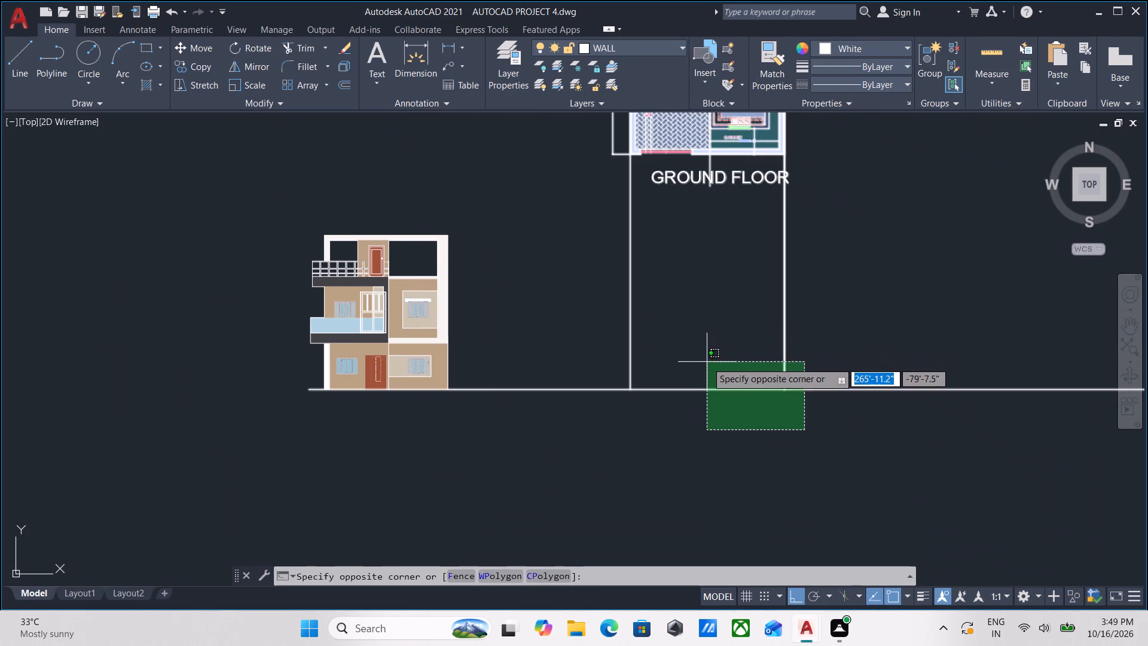
{"action": "key", "text": "Escape"}
Trim the ground line on both sides of the house elevation so it separates from the ground-floor projection lines.
{"action": "middle_click_drag", "start_coordinate": [679, 425], "coordinate": [740, 411]}
{"action": "middle_click_drag", "start_coordinate": [626, 417], "coordinate": [656, 455]}
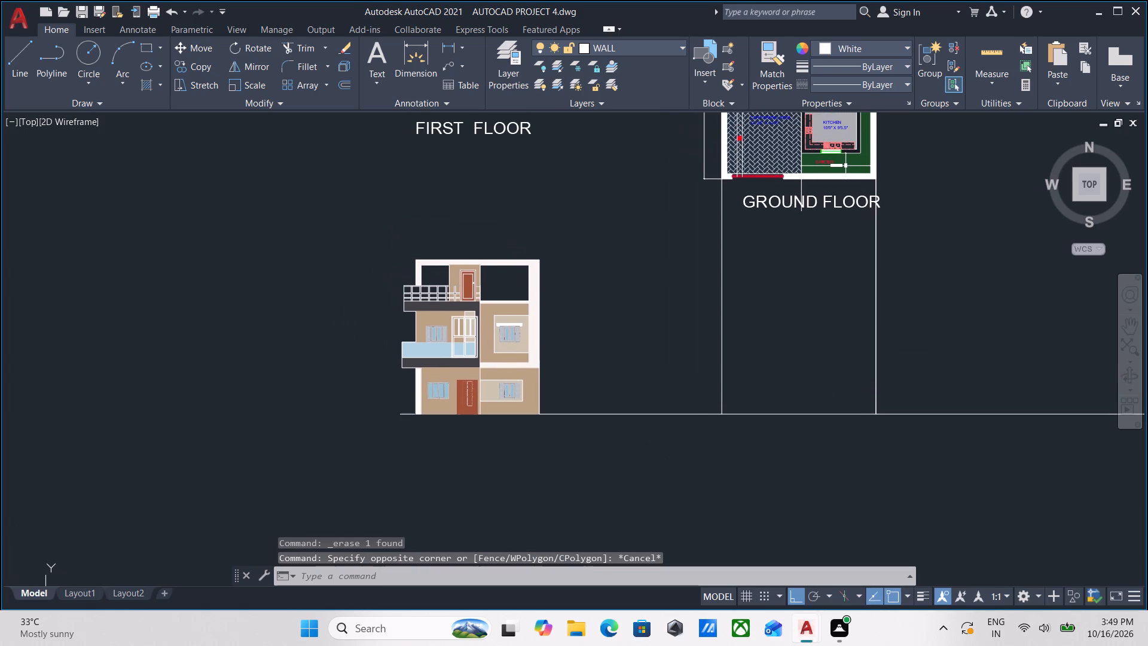
{"action": "scroll", "coordinate": [626, 472], "scroll_direction": "up", "scroll_amount": 2}
{"action": "middle_click_drag", "start_coordinate": [375, 428], "coordinate": [371, 507]}
{"action": "scroll", "coordinate": [405, 504], "scroll_direction": "down", "scroll_amount": 2}
{"action": "middle_click_drag", "start_coordinate": [586, 437], "coordinate": [545, 430]}
{"action": "scroll", "coordinate": [569, 443], "scroll_direction": "up", "scroll_amount": 1}
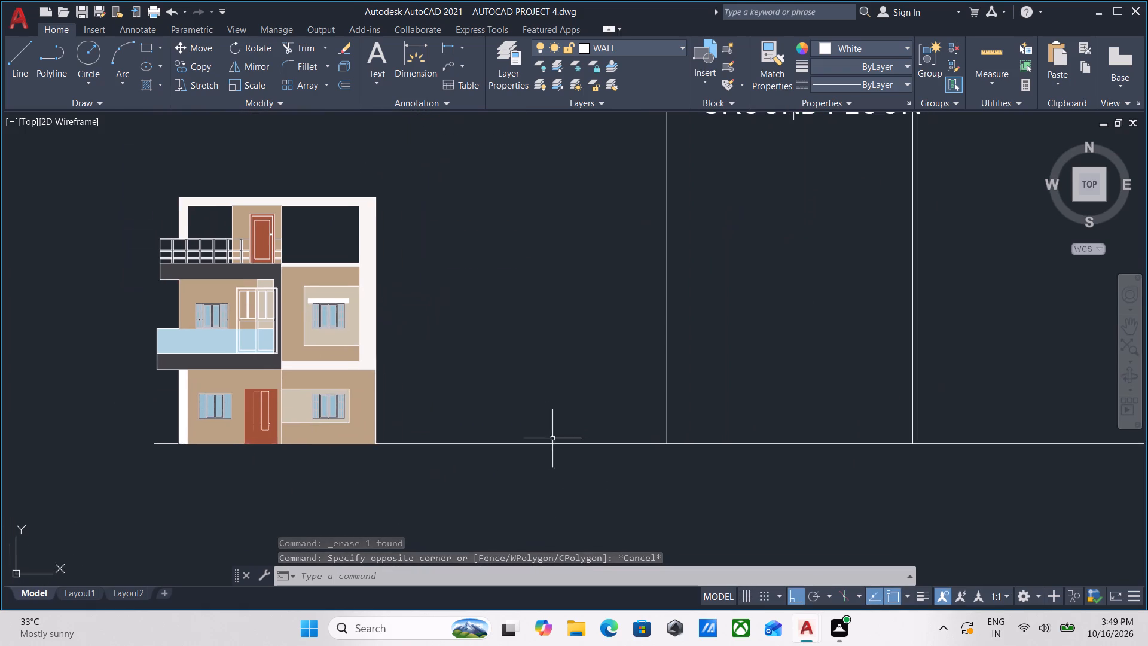
{"action": "type", "text": "tr"}
{"action": "key", "text": "Return"}
{"action": "left_click", "coordinate": [560, 462]}
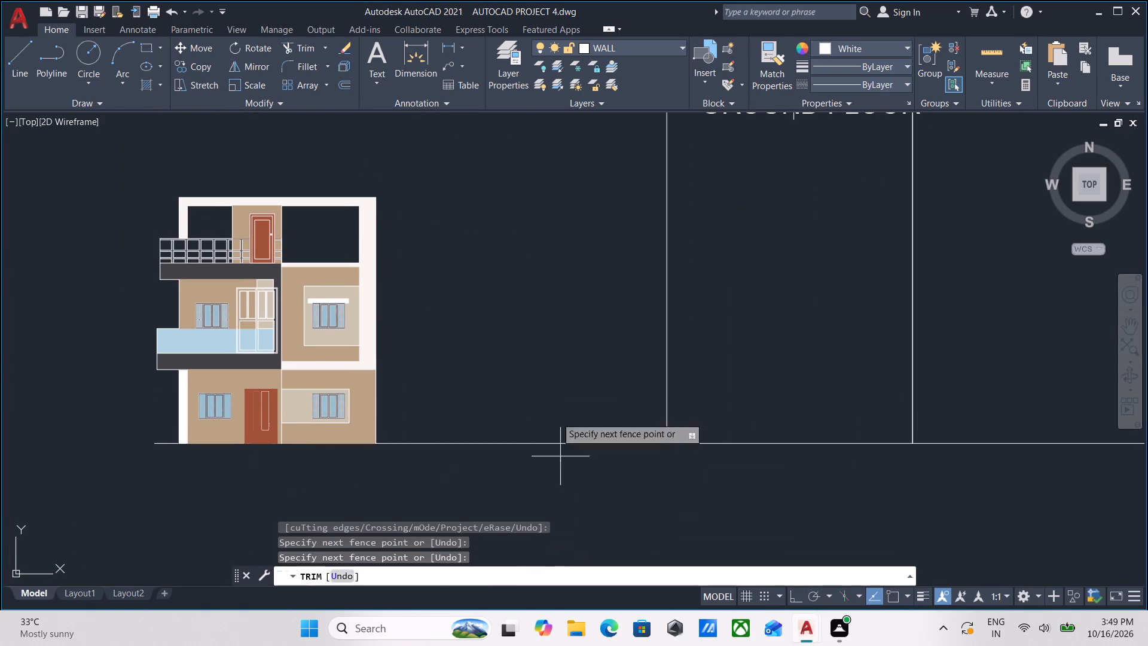
{"action": "left_click", "coordinate": [549, 320]}
{"action": "scroll", "coordinate": [626, 388], "scroll_direction": "down", "scroll_amount": 1}
{"action": "middle_click_drag", "start_coordinate": [674, 367], "coordinate": [707, 352]}
{"action": "scroll", "coordinate": [341, 403], "scroll_direction": "up", "scroll_amount": 2}
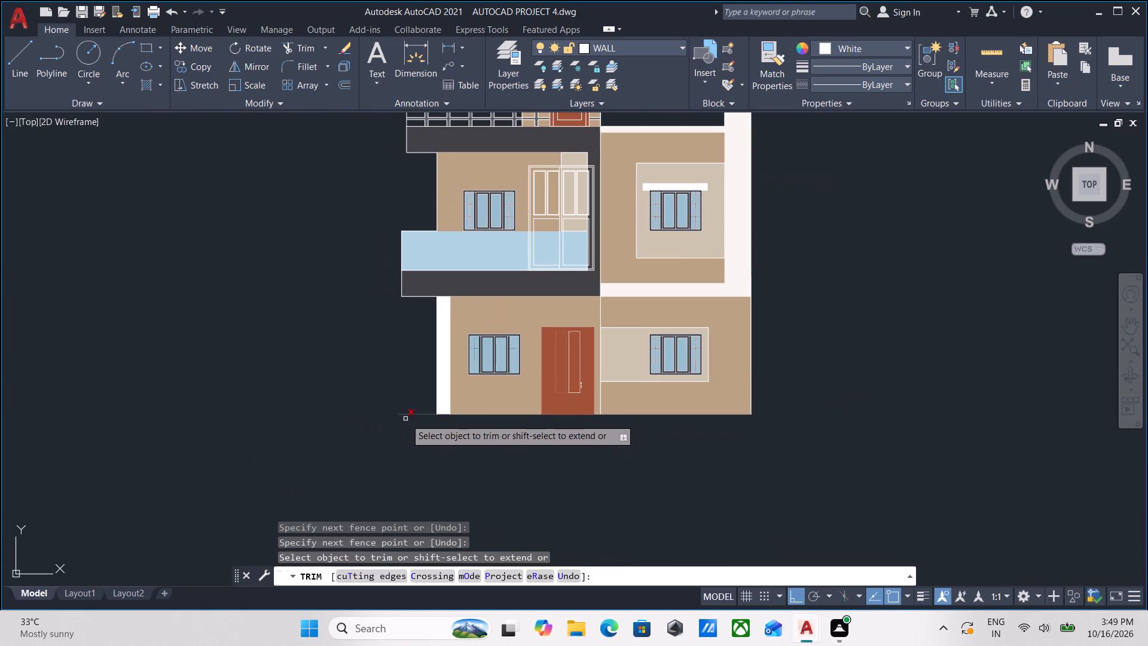
{"action": "left_click", "coordinate": [414, 437]}
{"action": "left_click", "coordinate": [413, 367]}
{"action": "scroll", "coordinate": [413, 367], "scroll_direction": "down", "scroll_amount": 3}
{"action": "middle_click_drag", "start_coordinate": [652, 397], "coordinate": [528, 398]}
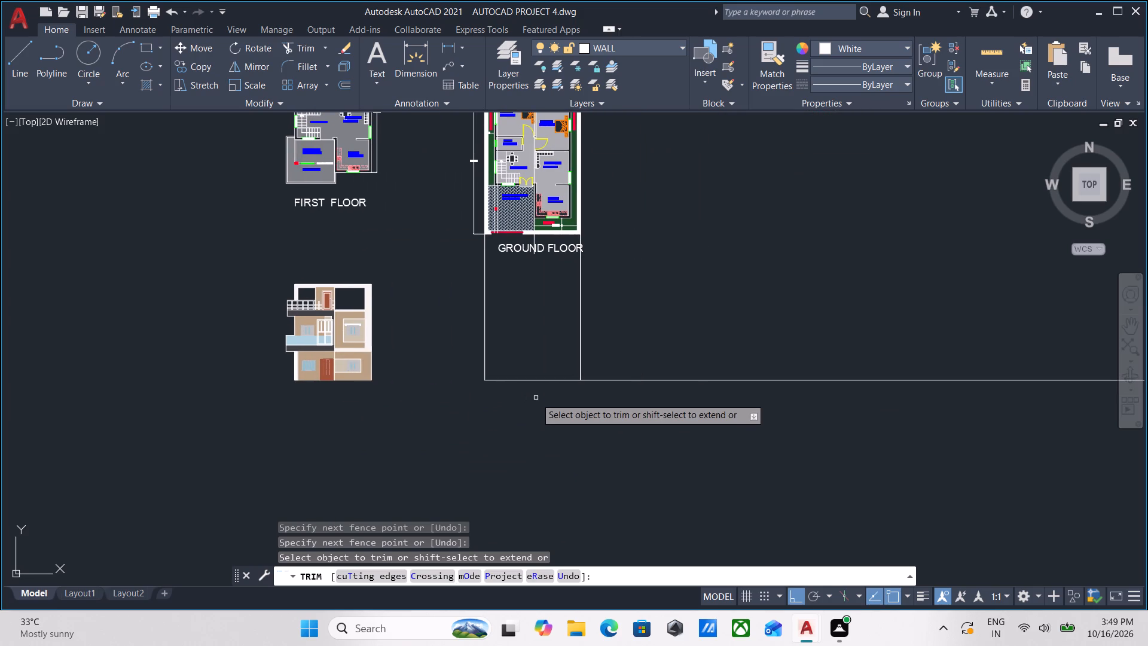
{"action": "key", "text": "Escape"}
Erase the duplicate ground-floor plan beside the elevation together with its projection lines and the remaining ground line.
{"action": "left_click", "coordinate": [656, 440]}
{"action": "middle_click_drag", "start_coordinate": [512, 230], "coordinate": [642, 385]}
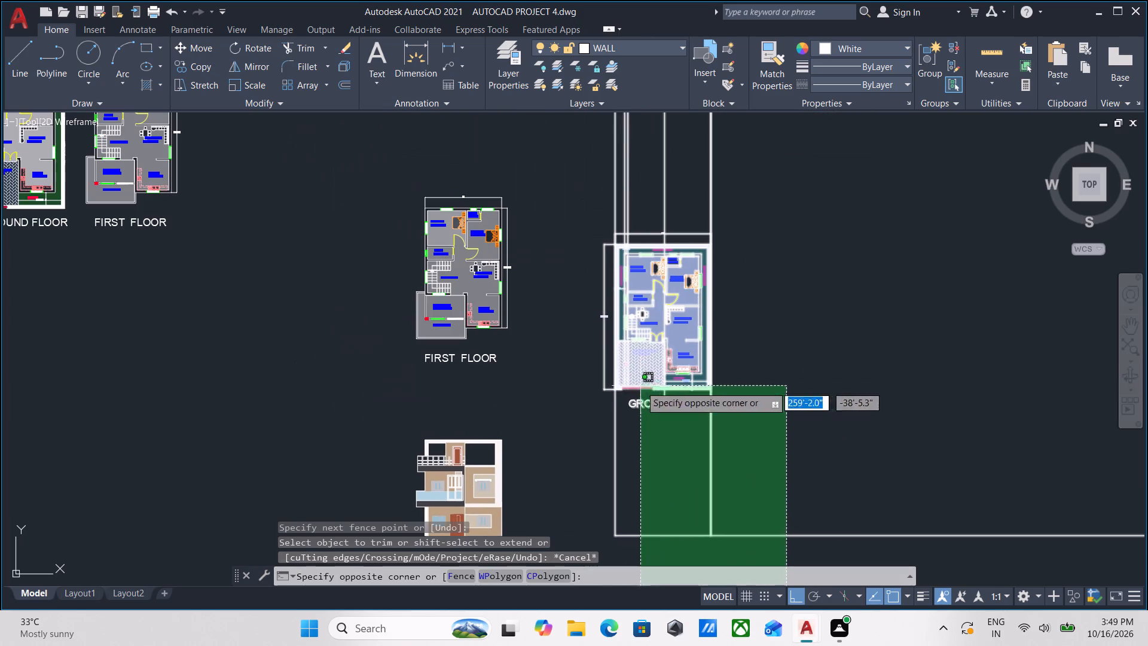
{"action": "left_click", "coordinate": [607, 249]}
{"action": "right_click", "coordinate": [607, 249]}
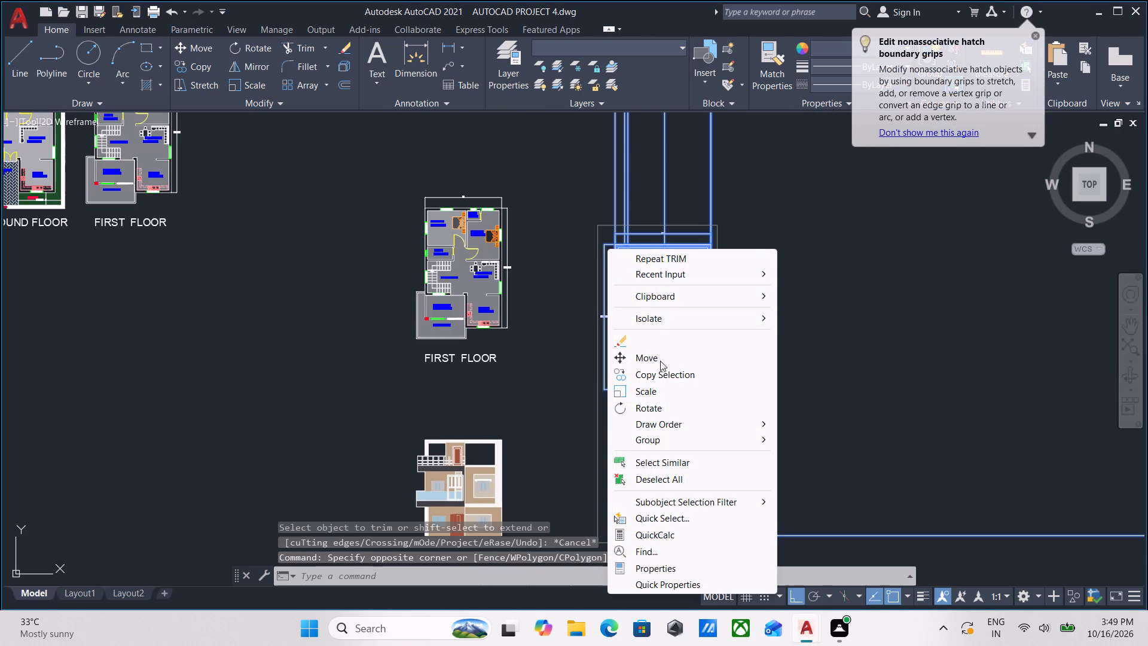
{"action": "left_click", "coordinate": [670, 344]}
Erase the duplicate first-floor plan, with its dimensions and title, directly above the house elevation.
{"action": "scroll", "coordinate": [670, 344], "scroll_direction": "down", "scroll_amount": 2}
{"action": "middle_click_drag", "start_coordinate": [670, 344], "coordinate": [685, 282]}
{"action": "scroll", "coordinate": [624, 319], "scroll_direction": "up", "scroll_amount": 2}
{"action": "middle_click_drag", "start_coordinate": [594, 292], "coordinate": [615, 385]}
{"action": "scroll", "coordinate": [608, 366], "scroll_direction": "up", "scroll_amount": 1}
{"action": "left_click_drag", "start_coordinate": [679, 375], "coordinate": [643, 339]}
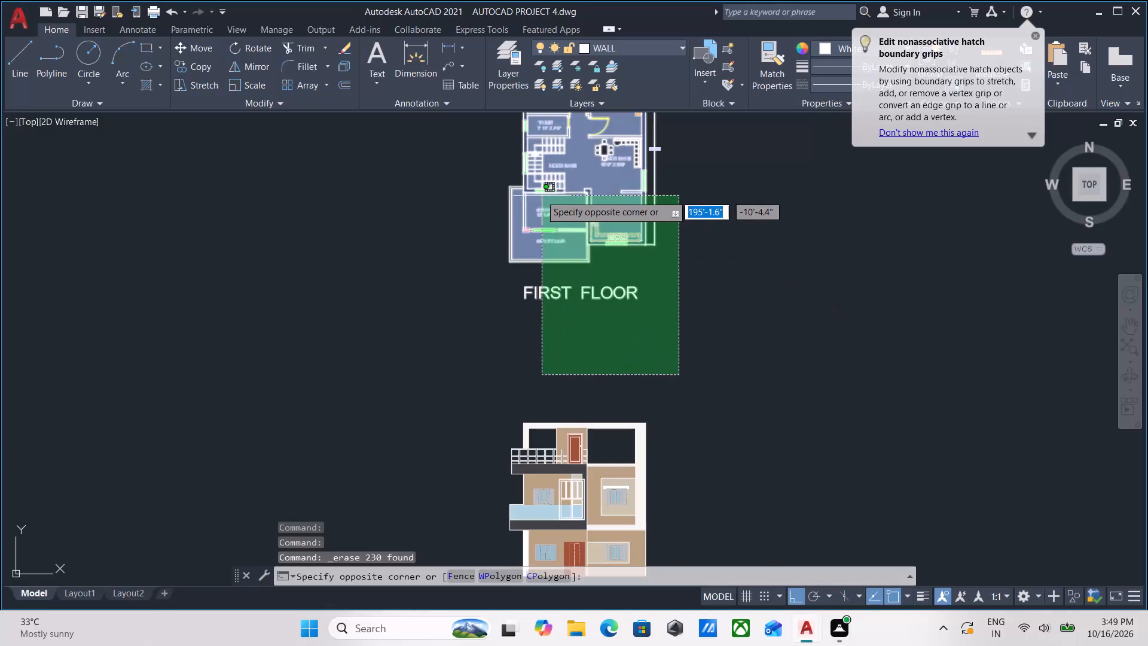
{"action": "left_click", "coordinate": [495, 181]}
{"action": "right_click", "coordinate": [495, 181]}
{"action": "left_click", "coordinate": [541, 266]}
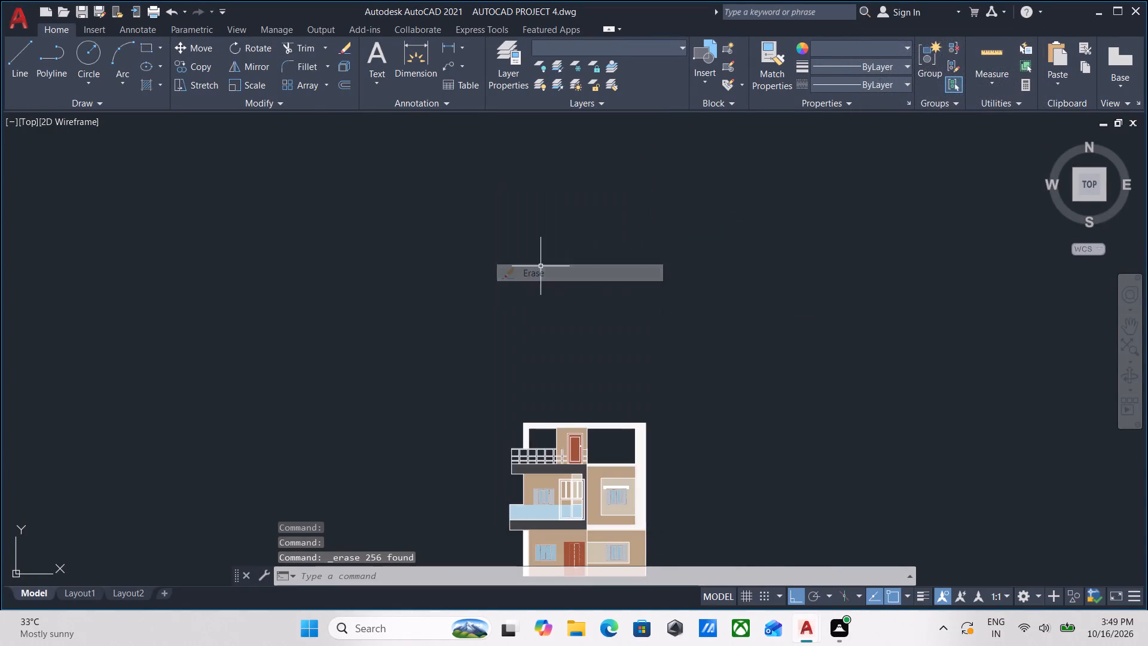
Check the house elevation and the cleared area around it for remaining stray objects.
{"action": "scroll", "coordinate": [541, 266], "scroll_direction": "down", "scroll_amount": 2}
{"action": "middle_click_drag", "start_coordinate": [541, 266], "coordinate": [642, 337]}
{"action": "scroll", "coordinate": [668, 412], "scroll_direction": "up", "scroll_amount": 1}
{"action": "middle_click_drag", "start_coordinate": [668, 403], "coordinate": [680, 282]}
{"action": "scroll", "coordinate": [670, 362], "scroll_direction": "up", "scroll_amount": 2}
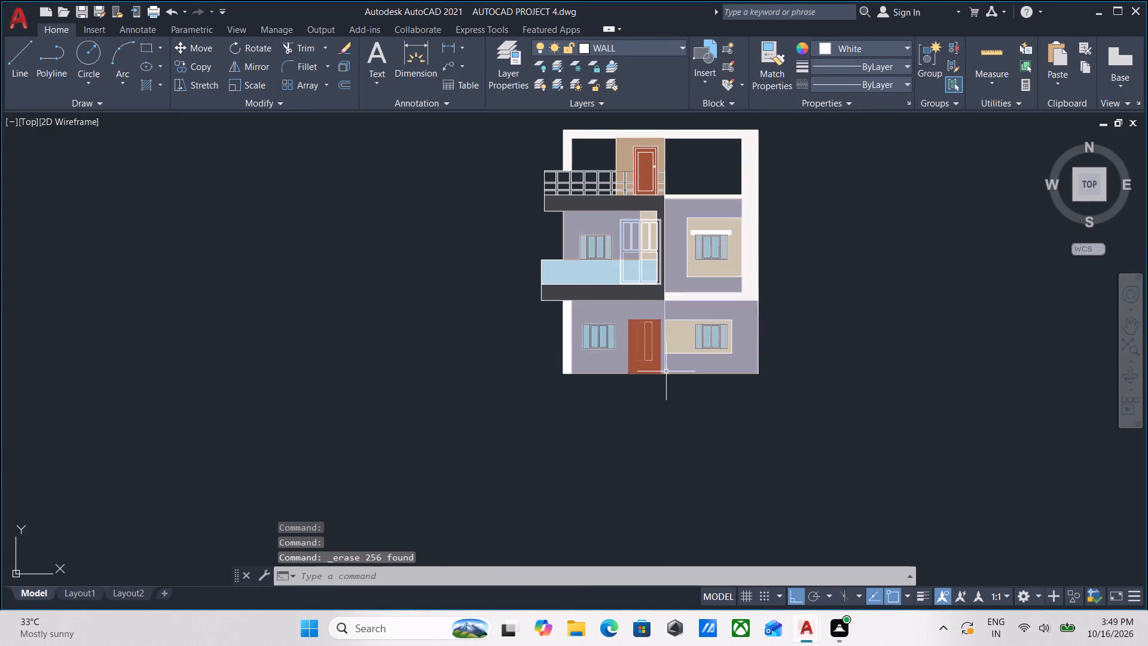
{"action": "middle_click_drag", "start_coordinate": [645, 391], "coordinate": [698, 361]}
{"action": "scroll", "coordinate": [671, 390], "scroll_direction": "down", "scroll_amount": 1}
{"action": "middle_click_drag", "start_coordinate": [671, 390], "coordinate": [693, 357]}
{"action": "middle_click_drag", "start_coordinate": [515, 325], "coordinate": [539, 374]}
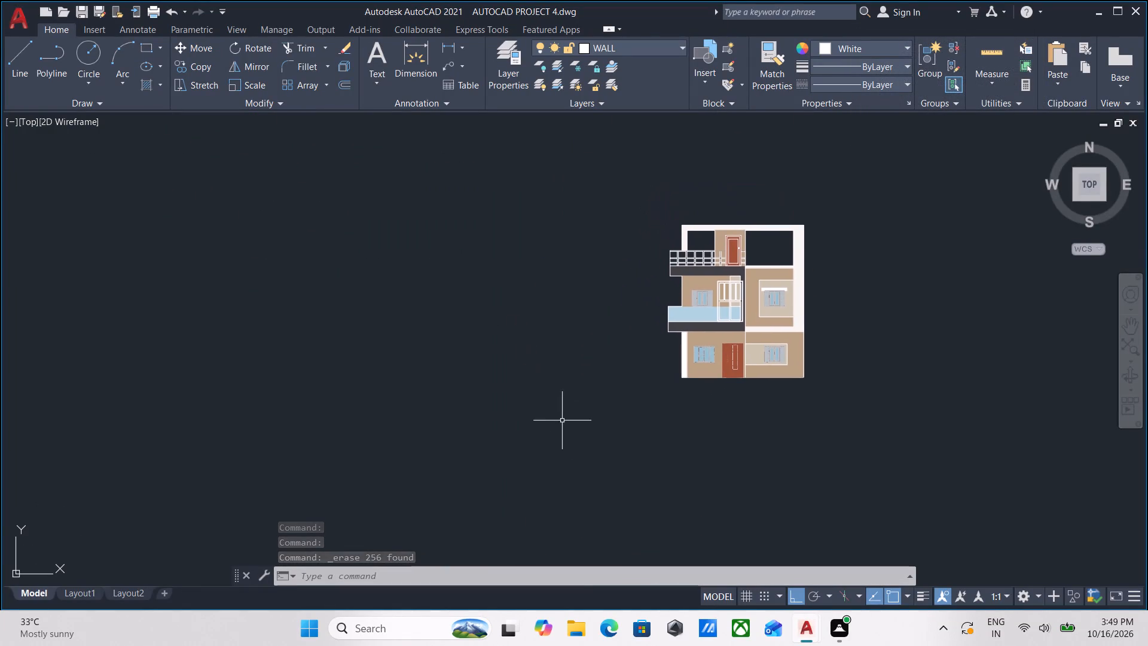
Add the horizontal single-line text FRONT ELEVATION as a title below the house elevation.
{"action": "scroll", "coordinate": [700, 460], "scroll_direction": "up", "scroll_amount": 1}
{"action": "middle_click_drag", "start_coordinate": [741, 400], "coordinate": [583, 489]}
{"action": "scroll", "coordinate": [546, 510], "scroll_direction": "up", "scroll_amount": 1}
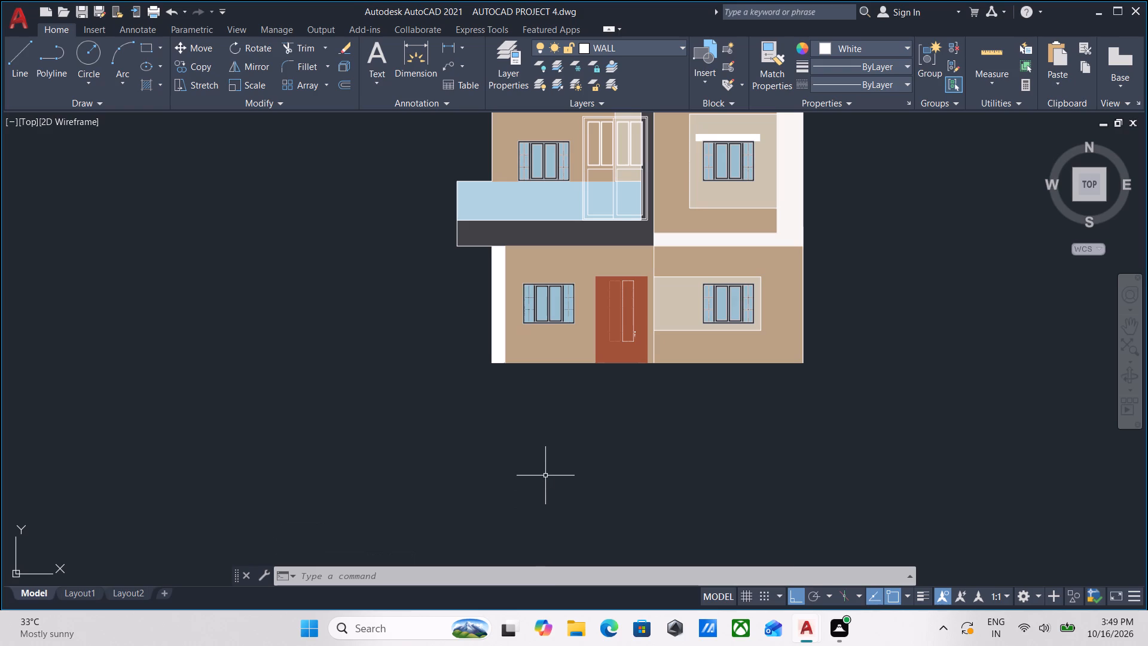
{"action": "type", "text": "dt"}
{"action": "key", "text": "Return"}
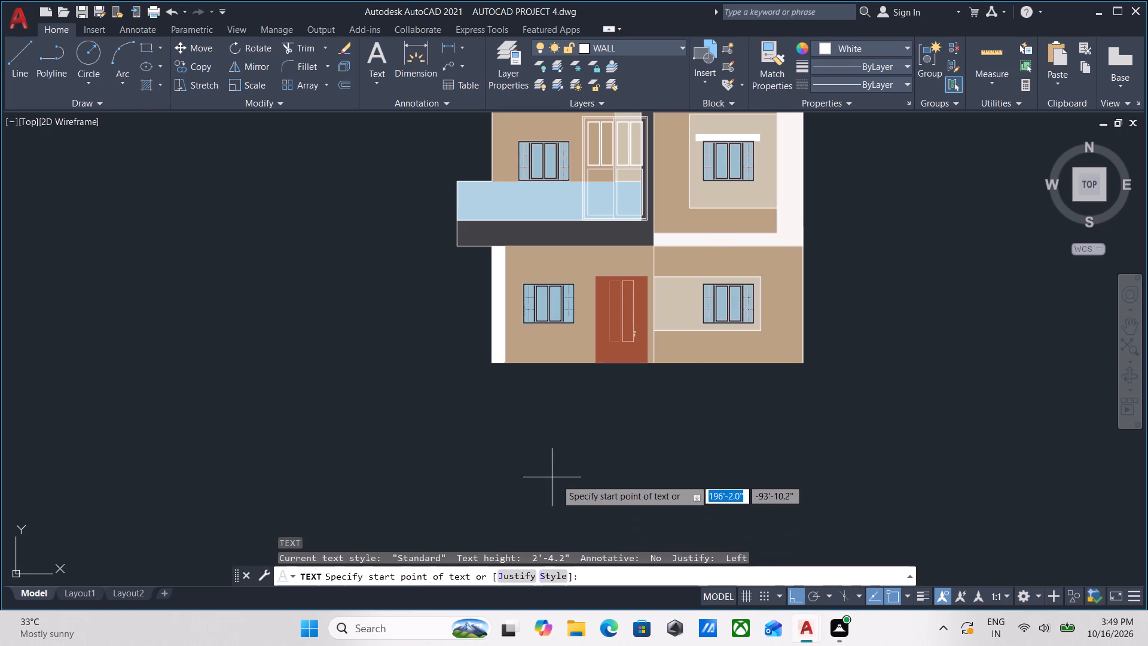
{"action": "scroll", "coordinate": [562, 483], "scroll_direction": "up", "scroll_amount": 1}
{"action": "left_click", "coordinate": [555, 447]}
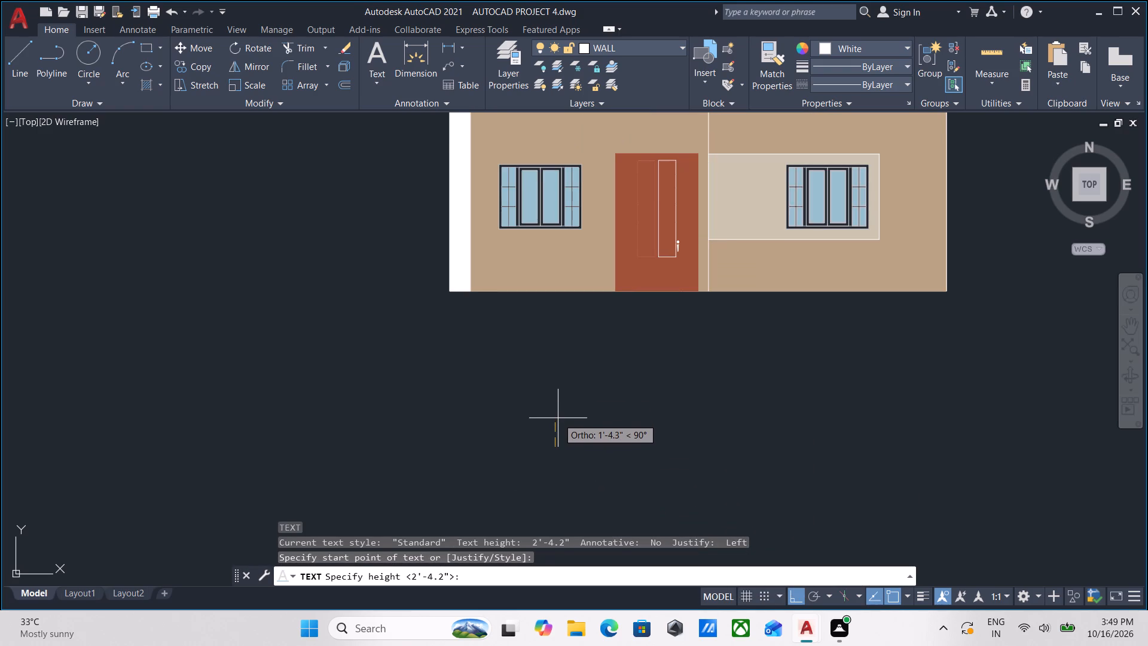
{"action": "left_click", "coordinate": [556, 423]}
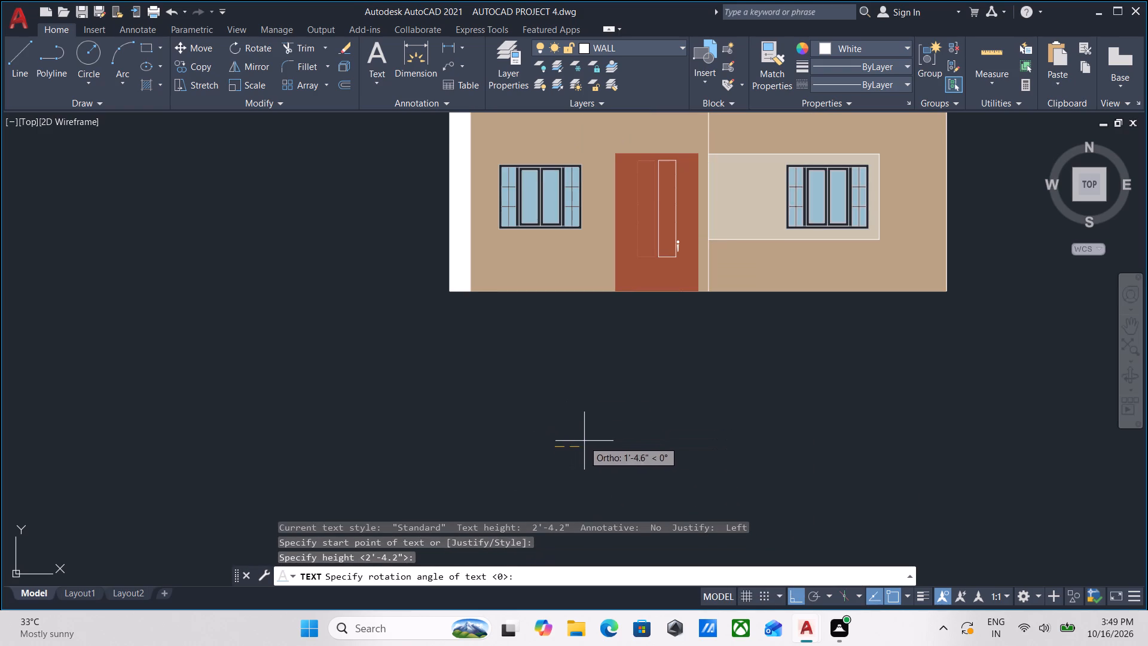
{"action": "left_click", "coordinate": [589, 442]}
{"action": "type", "text": "fro"}
{"action": "key", "text": "BackSpace"}
{"action": "key", "text": "BackSpace"}
{"action": "key", "text": "BackSpace"}
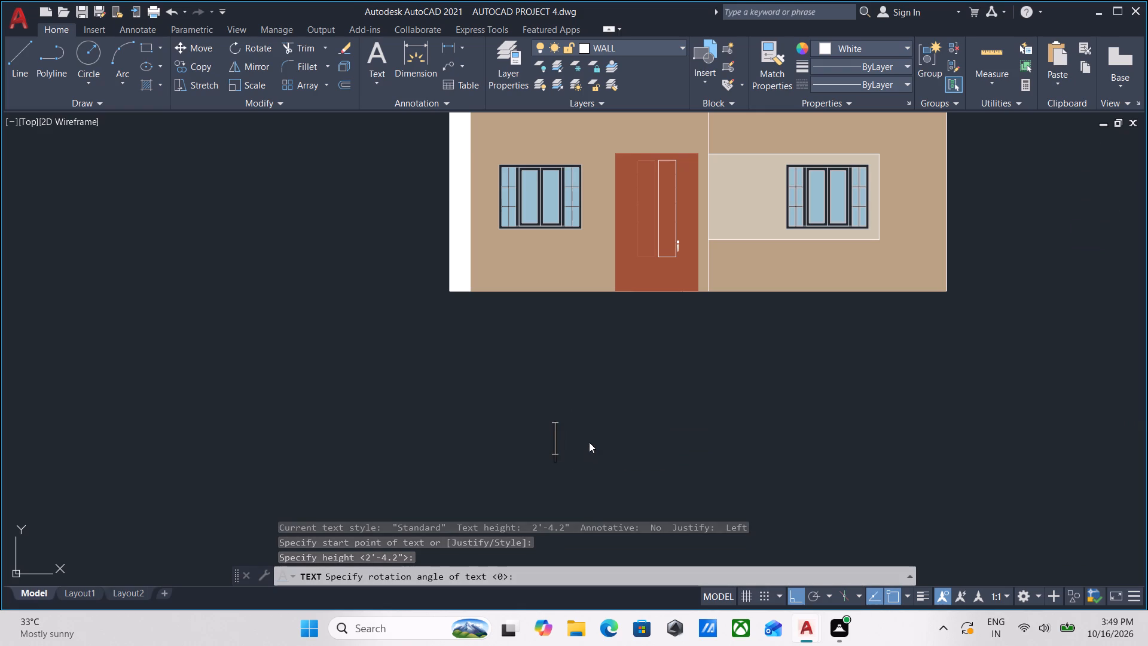
{"action": "type", "text": "FRONT"}
{"action": "key", "text": "space"}
{"action": "type", "text": "ELE"}
{"action": "type", "text": "VATION"}
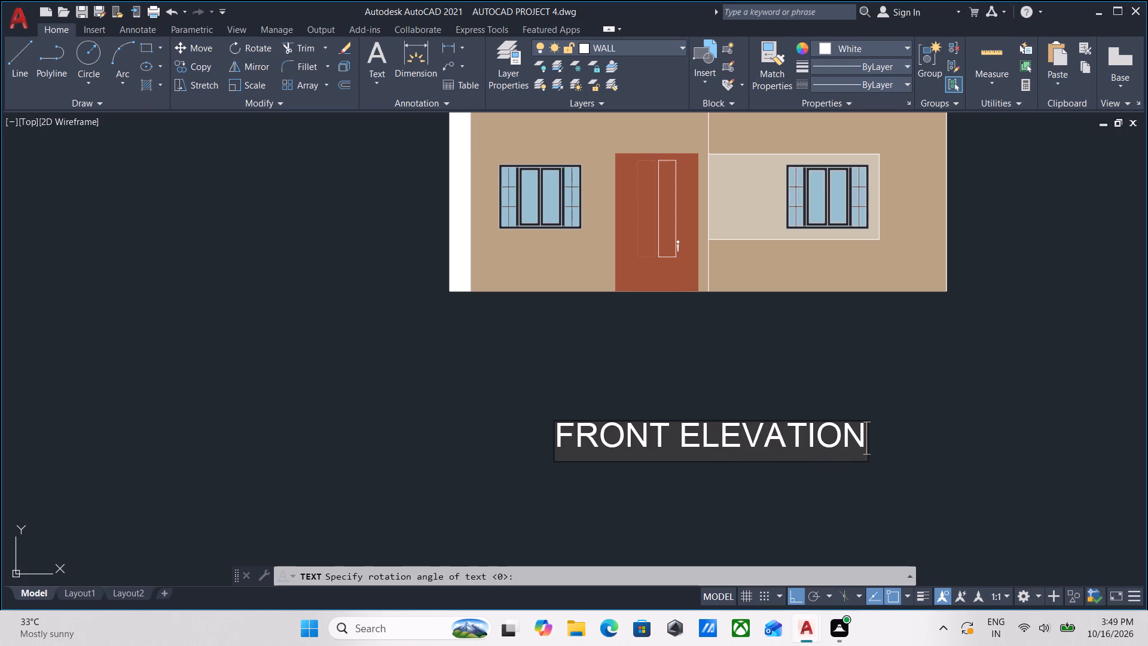
{"action": "key", "text": "Return"}
{"action": "key", "text": "Return"}
Move the FRONT ELEVATION title straight up, closer to the base of the house.
{"action": "scroll", "coordinate": [591, 472], "scroll_direction": "up", "scroll_amount": 1}
{"action": "scroll", "coordinate": [621, 491], "scroll_direction": "down", "scroll_amount": 2}
{"action": "middle_click_drag", "start_coordinate": [642, 474], "coordinate": [566, 516]}
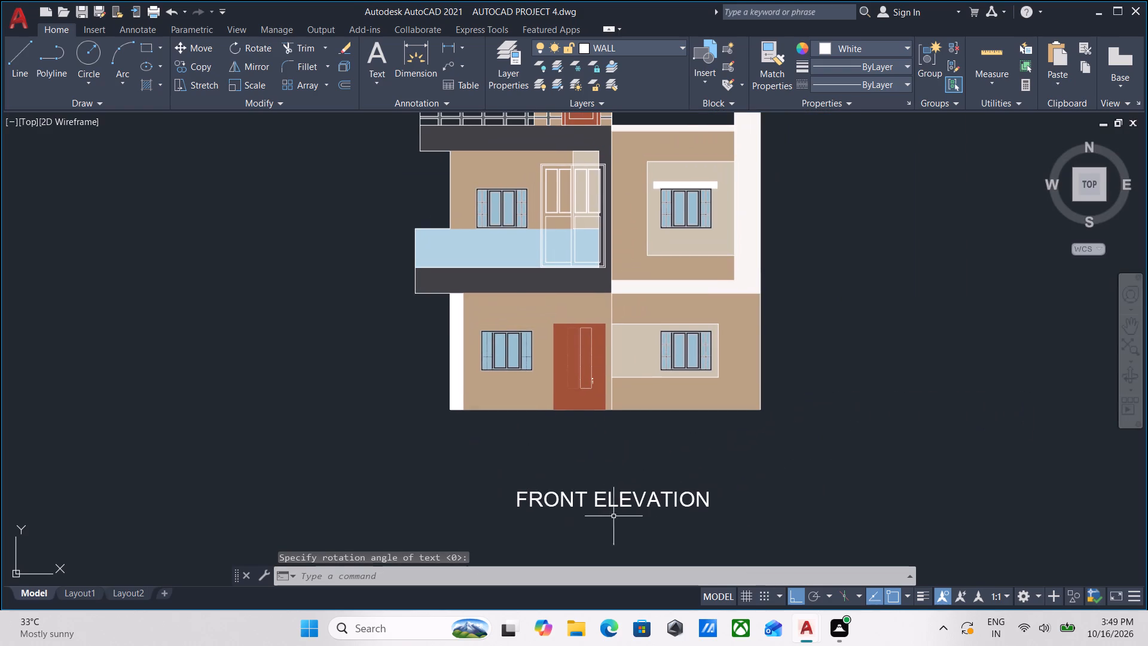
{"action": "left_click_drag", "start_coordinate": [638, 520], "coordinate": [635, 514]}
{"action": "left_click", "coordinate": [613, 491]}
{"action": "left_click", "coordinate": [518, 508]}
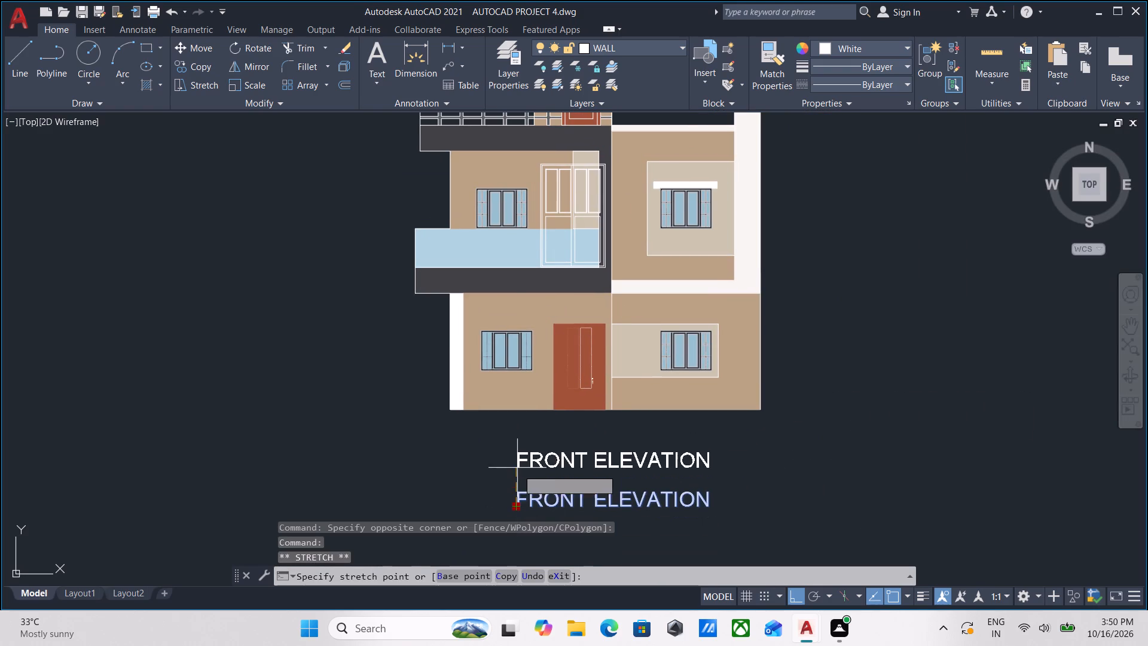
{"action": "left_click", "coordinate": [512, 459]}
{"action": "scroll", "coordinate": [533, 479], "scroll_direction": "down", "scroll_amount": 2}
{"action": "key", "text": "Escape"}
Hide the white-outlined double door block on the first-floor balcony of the elevation using Hide Objects.
{"action": "scroll", "coordinate": [535, 373], "scroll_direction": "up", "scroll_amount": 2}
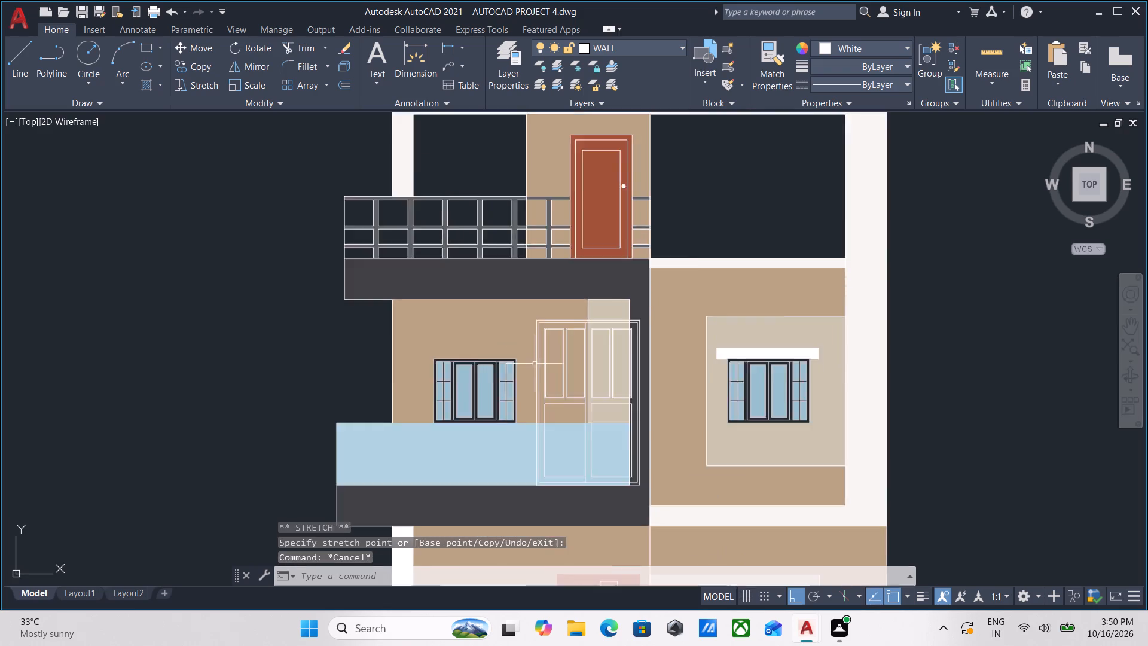
{"action": "scroll", "coordinate": [535, 364], "scroll_direction": "up", "scroll_amount": 3}
{"action": "scroll", "coordinate": [540, 353], "scroll_direction": "down", "scroll_amount": 2}
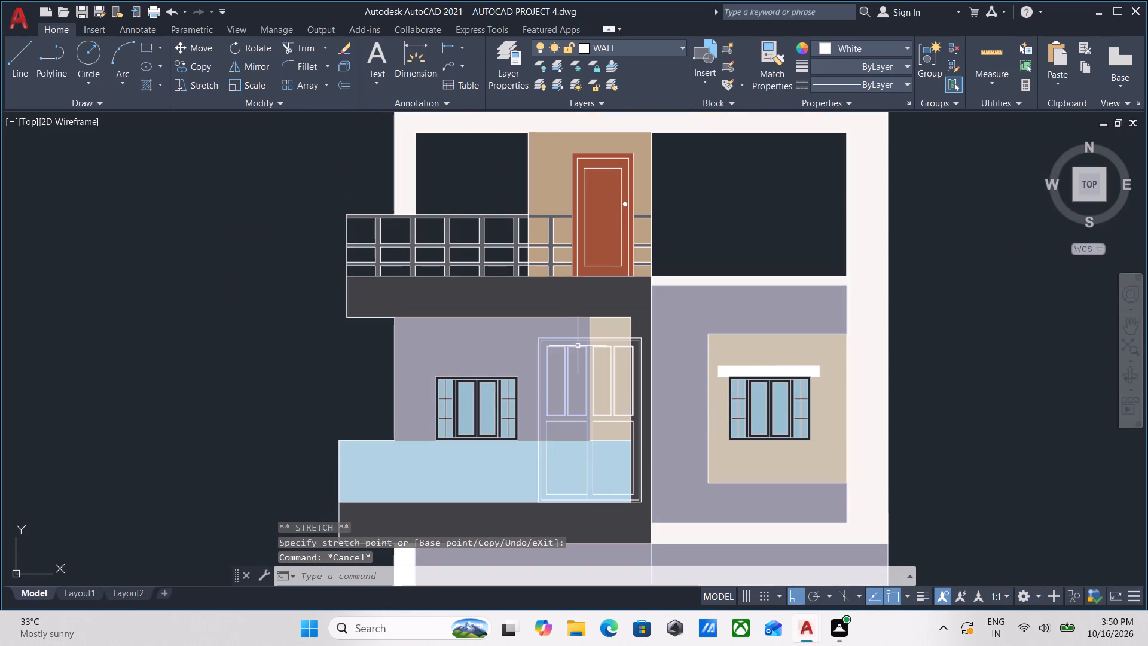
{"action": "left_click", "coordinate": [577, 346]}
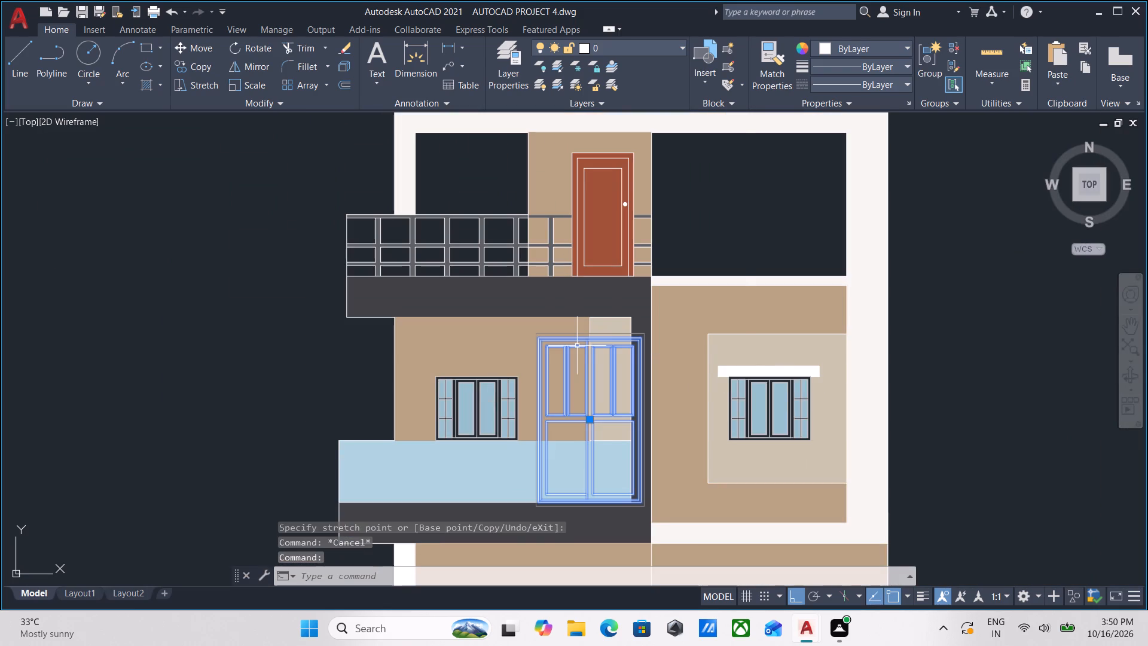
{"action": "right_click", "coordinate": [577, 346]}
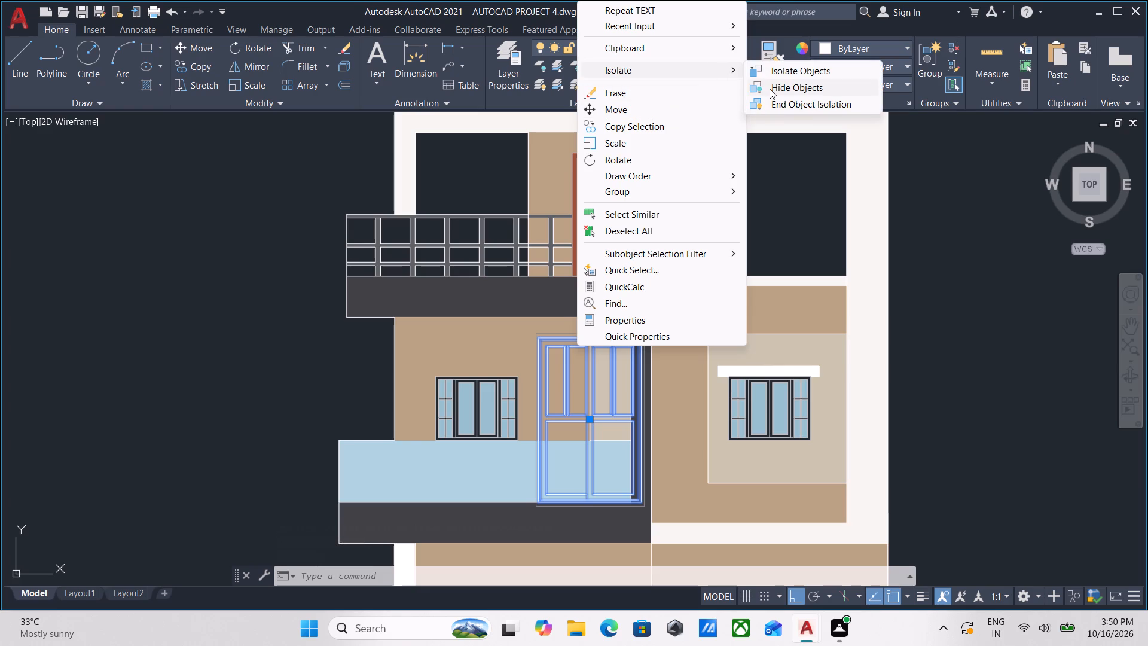
{"action": "left_click", "coordinate": [770, 89]}
Examine the original ground-floor and first-floor plans, including their rooms, furniture and titles.
{"action": "scroll", "coordinate": [592, 393], "scroll_direction": "down", "scroll_amount": 3}
{"action": "middle_click_drag", "start_coordinate": [592, 389], "coordinate": [829, 322]}
{"action": "scroll", "coordinate": [758, 354], "scroll_direction": "down", "scroll_amount": 1}
{"action": "middle_click_drag", "start_coordinate": [768, 348], "coordinate": [916, 351]}
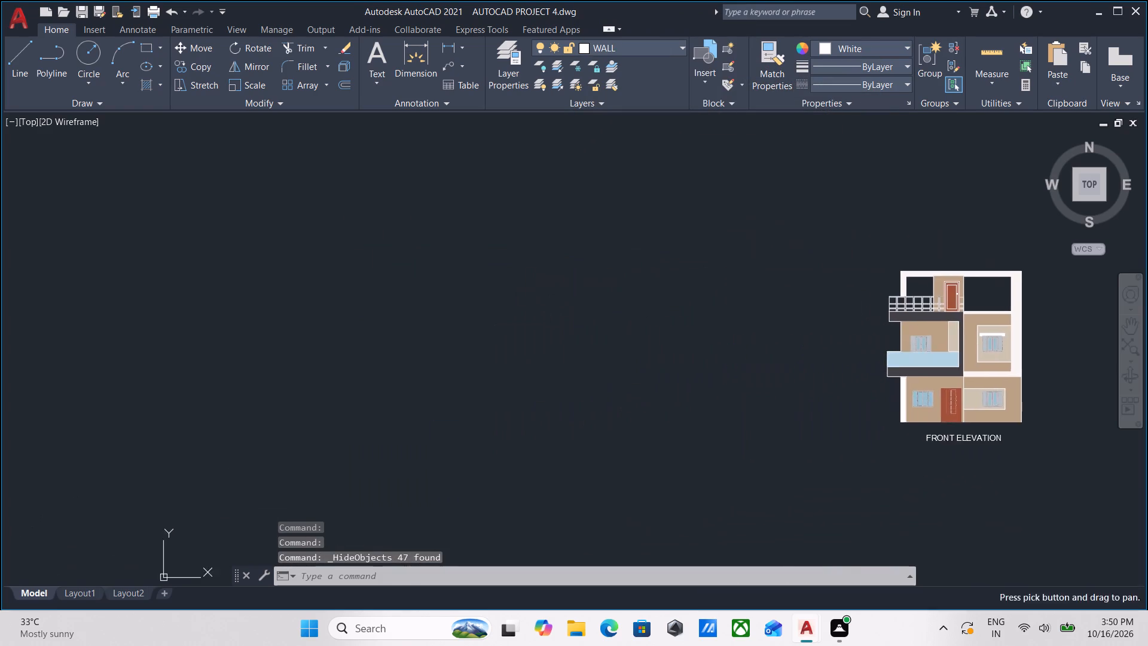
{"action": "scroll", "coordinate": [712, 326], "scroll_direction": "down", "scroll_amount": 2}
{"action": "middle_click_drag", "start_coordinate": [723, 355], "coordinate": [775, 430]}
{"action": "scroll", "coordinate": [676, 230], "scroll_direction": "up", "scroll_amount": 1}
{"action": "middle_click_drag", "start_coordinate": [674, 224], "coordinate": [712, 398]}
{"action": "scroll", "coordinate": [750, 359], "scroll_direction": "up", "scroll_amount": 3}
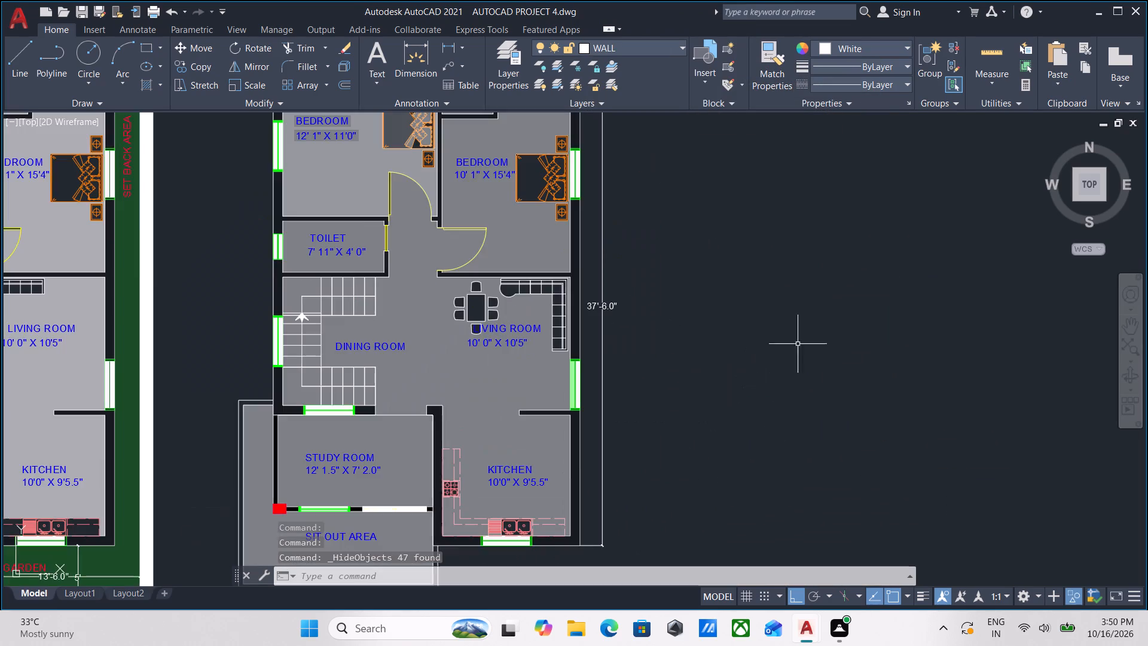
{"action": "scroll", "coordinate": [807, 340], "scroll_direction": "down", "scroll_amount": 1}
{"action": "middle_click_drag", "start_coordinate": [807, 340], "coordinate": [847, 324]}
{"action": "middle_click_drag", "start_coordinate": [624, 365], "coordinate": [814, 349]}
{"action": "middle_click_drag", "start_coordinate": [562, 366], "coordinate": [723, 363]}
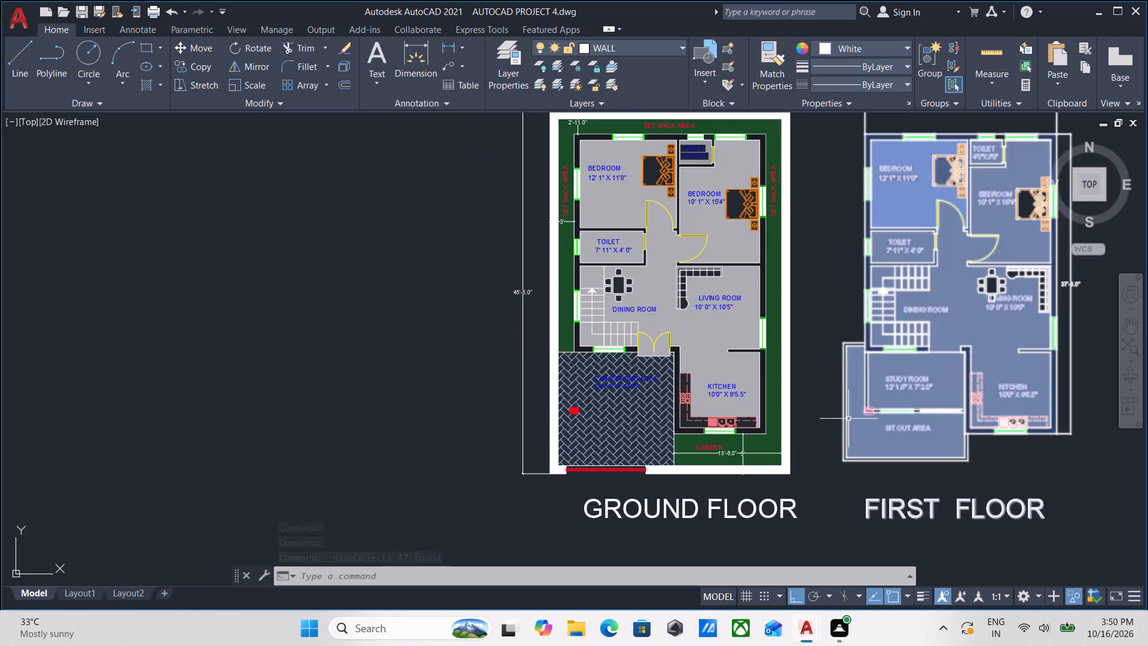
{"action": "middle_click_drag", "start_coordinate": [840, 415], "coordinate": [767, 417]}
{"action": "scroll", "coordinate": [816, 458], "scroll_direction": "up", "scroll_amount": 1}
{"action": "scroll", "coordinate": [739, 445], "scroll_direction": "down", "scroll_amount": 1}
{"action": "middle_click_drag", "start_coordinate": [739, 445], "coordinate": [766, 434]}
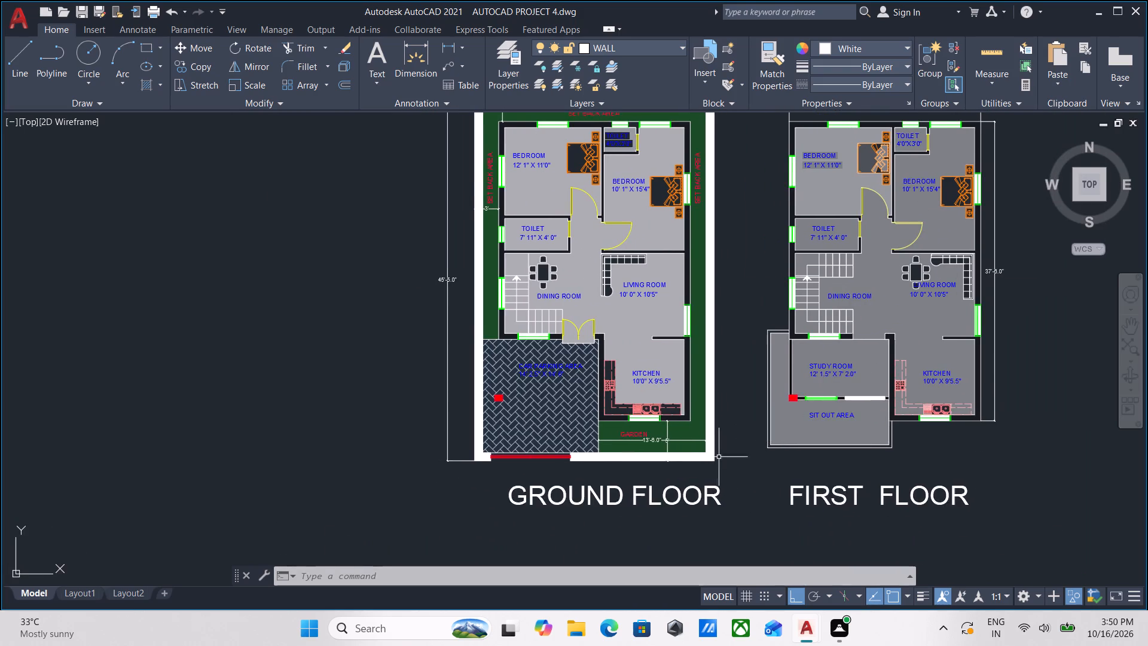
{"action": "middle_click_drag", "start_coordinate": [719, 457], "coordinate": [648, 488]}
{"action": "middle_click_drag", "start_coordinate": [671, 481], "coordinate": [622, 496]}
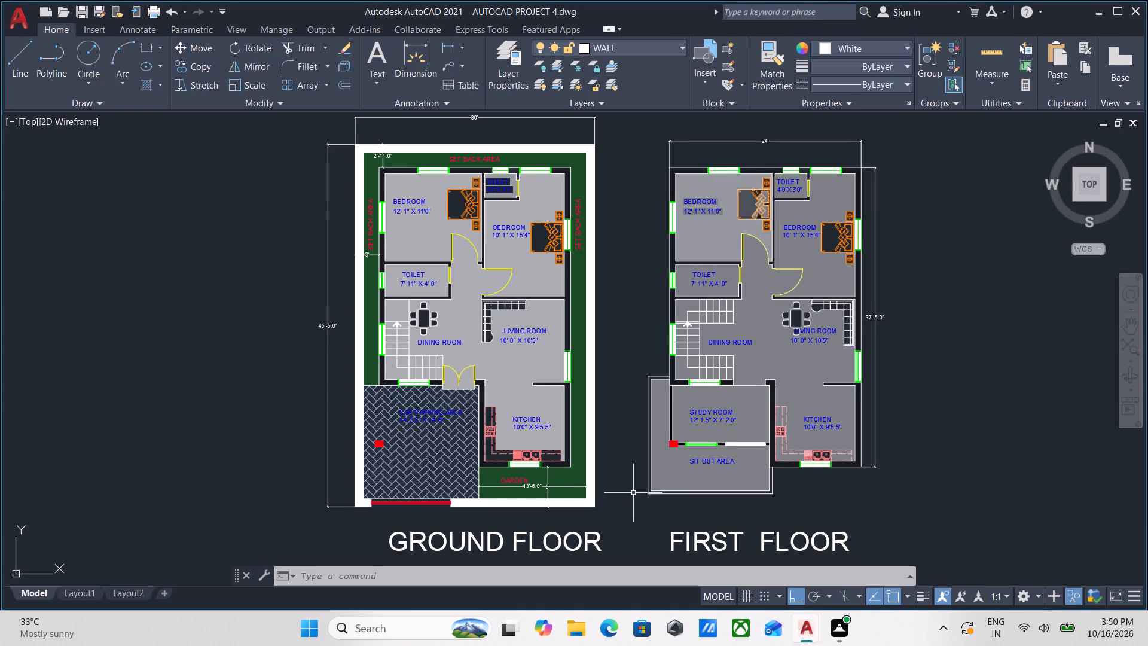
Turn on Clean Screen and frame the ground-floor and first-floor plans together with their titles.
{"action": "key", "text": "ctrl+0"}
{"action": "scroll", "coordinate": [661, 438], "scroll_direction": "up", "scroll_amount": 1}
{"action": "scroll", "coordinate": [661, 438], "scroll_direction": "down", "scroll_amount": 1}
{"action": "middle_click_drag", "start_coordinate": [667, 435], "coordinate": [682, 428]}
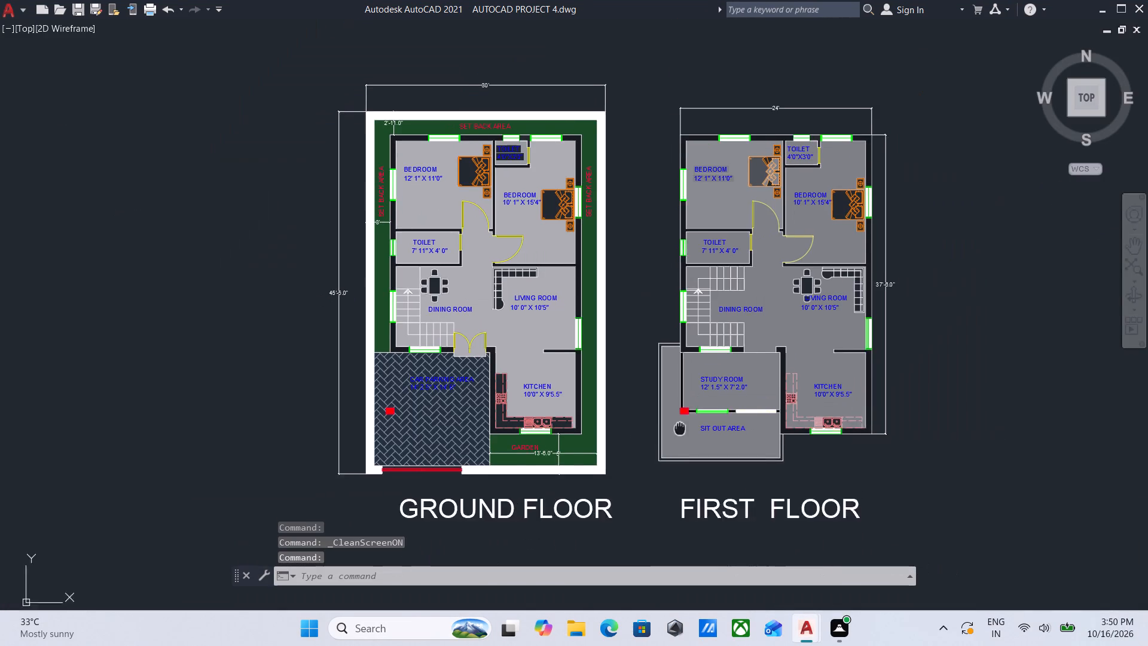
{"action": "middle_click_drag", "start_coordinate": [682, 428], "coordinate": [715, 458]}
{"action": "middle_click_drag", "start_coordinate": [709, 461], "coordinate": [680, 438]}
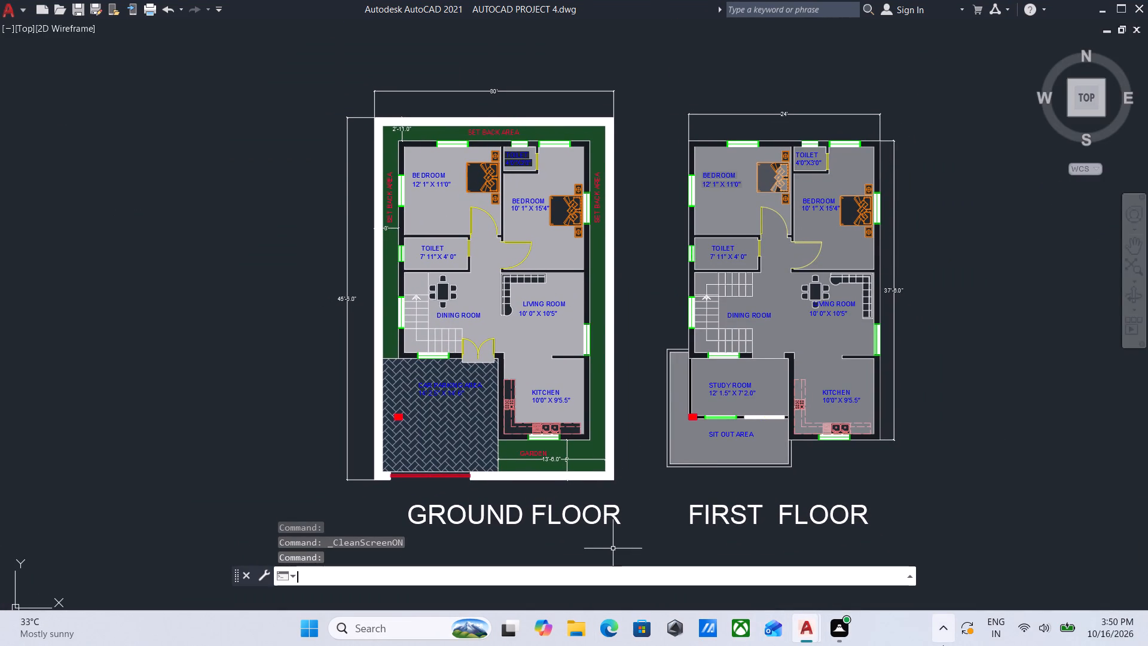
Capture a screenshot region covering the ground-floor and first-floor plans with their titles.
{"action": "key", "text": "shift+super+s"}
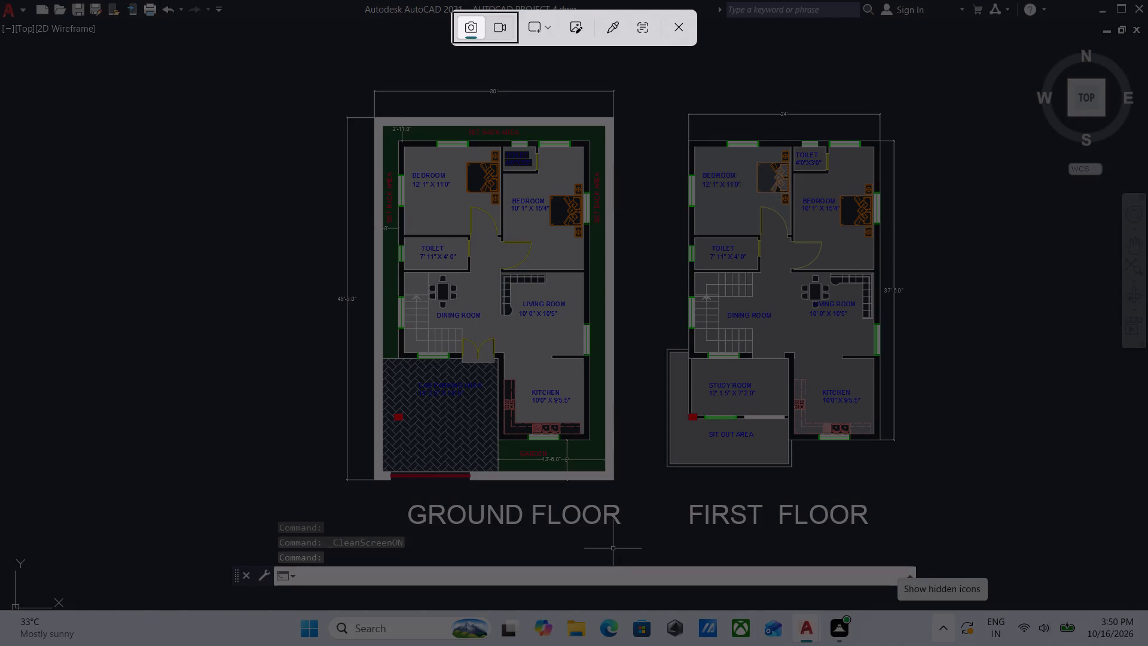
{"action": "left_click_drag", "start_coordinate": [298, 57], "coordinate": [808, 490]}
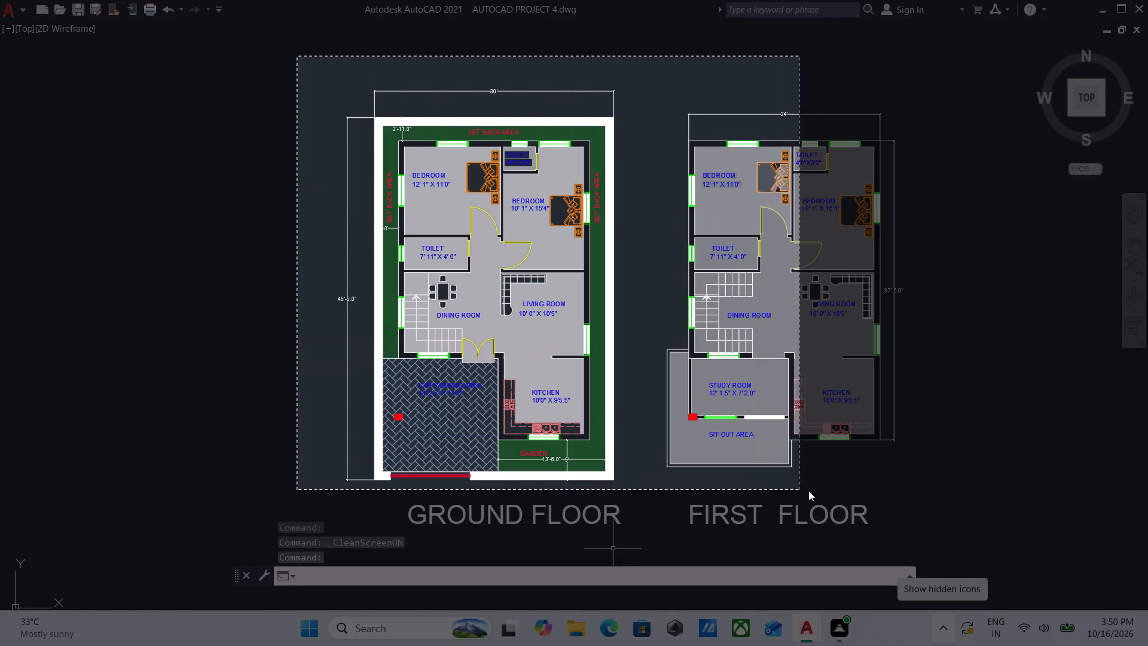
{"action": "left_click_drag", "start_coordinate": [808, 490], "coordinate": [979, 548]}
Capture another screenshot of both floor plans, framed smaller so their titles are clear of the command line.
{"action": "scroll", "coordinate": [887, 443], "scroll_direction": "down", "scroll_amount": 2}
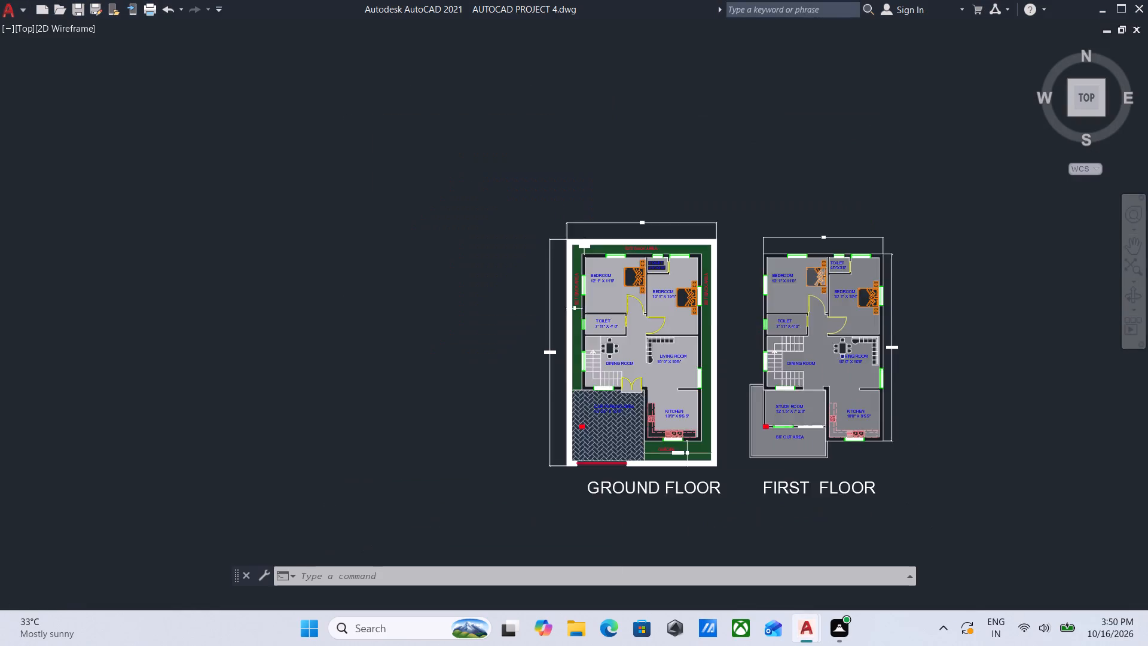
{"action": "middle_click_drag", "start_coordinate": [887, 443], "coordinate": [795, 390]}
{"action": "scroll", "coordinate": [574, 375], "scroll_direction": "up", "scroll_amount": 2}
{"action": "middle_click_drag", "start_coordinate": [575, 386], "coordinate": [345, 321]}
{"action": "middle_click_drag", "start_coordinate": [493, 356], "coordinate": [477, 375]}
{"action": "middle_click_drag", "start_coordinate": [497, 366], "coordinate": [377, 336]}
{"action": "middle_click_drag", "start_coordinate": [460, 374], "coordinate": [539, 311]}
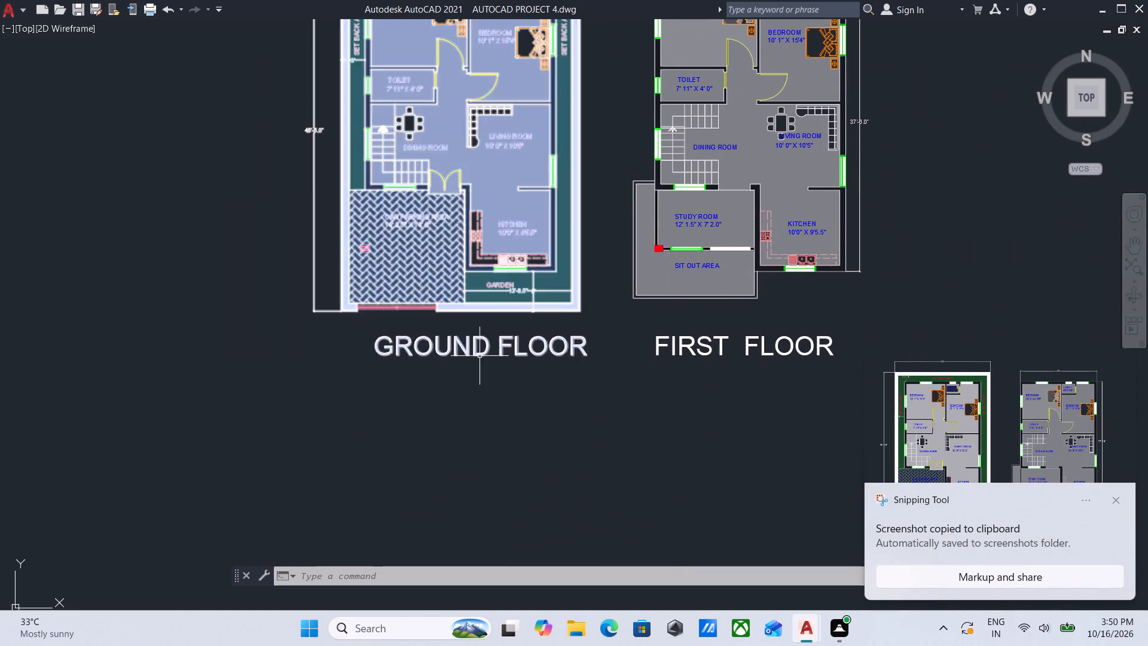
{"action": "middle_click_drag", "start_coordinate": [480, 356], "coordinate": [385, 416]}
{"action": "scroll", "coordinate": [637, 578], "scroll_direction": "down", "scroll_amount": 1}
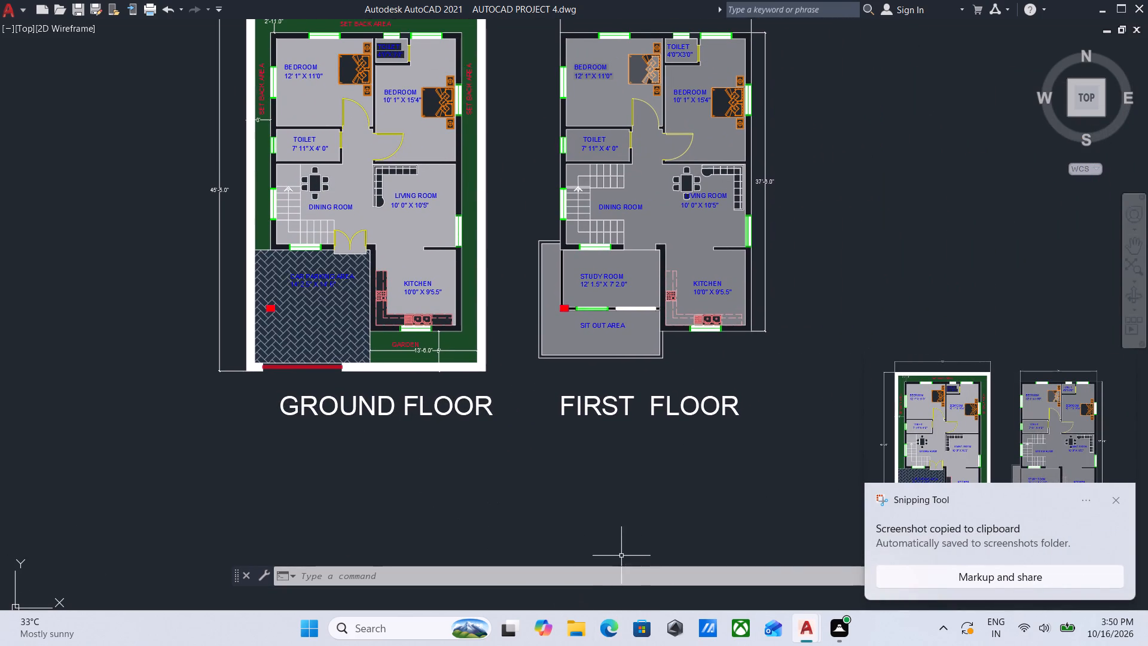
{"action": "scroll", "coordinate": [598, 517], "scroll_direction": "down", "scroll_amount": 1}
{"action": "middle_click_drag", "start_coordinate": [587, 486], "coordinate": [552, 462]}
{"action": "middle_click_drag", "start_coordinate": [558, 479], "coordinate": [576, 486]}
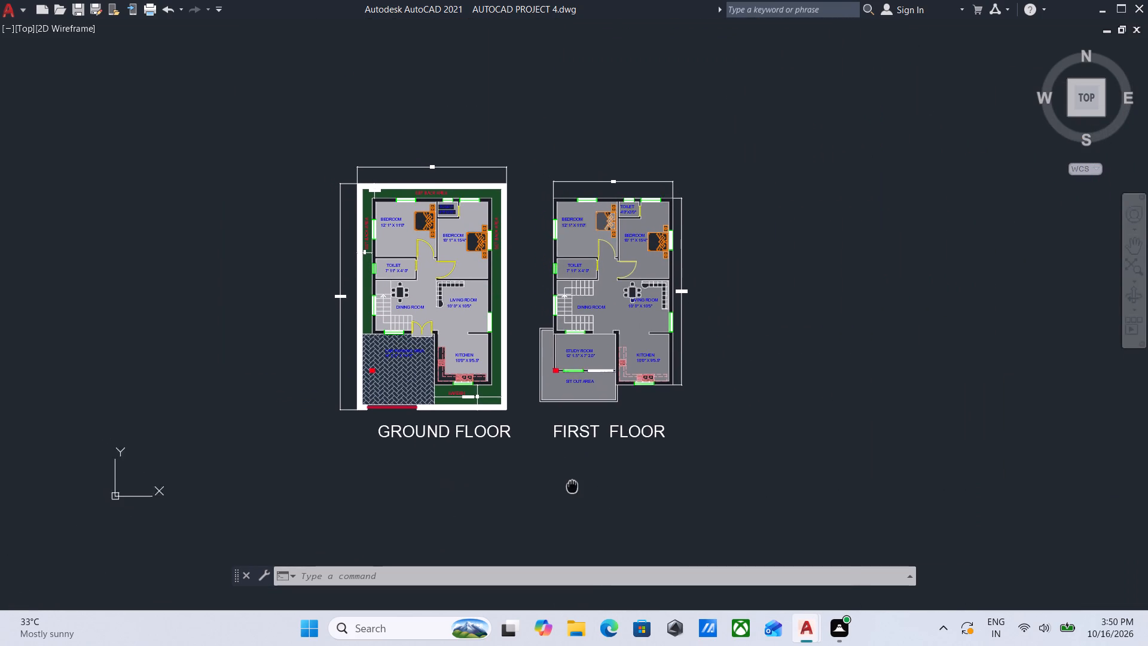
{"action": "middle_click_drag", "start_coordinate": [576, 486], "coordinate": [618, 500]}
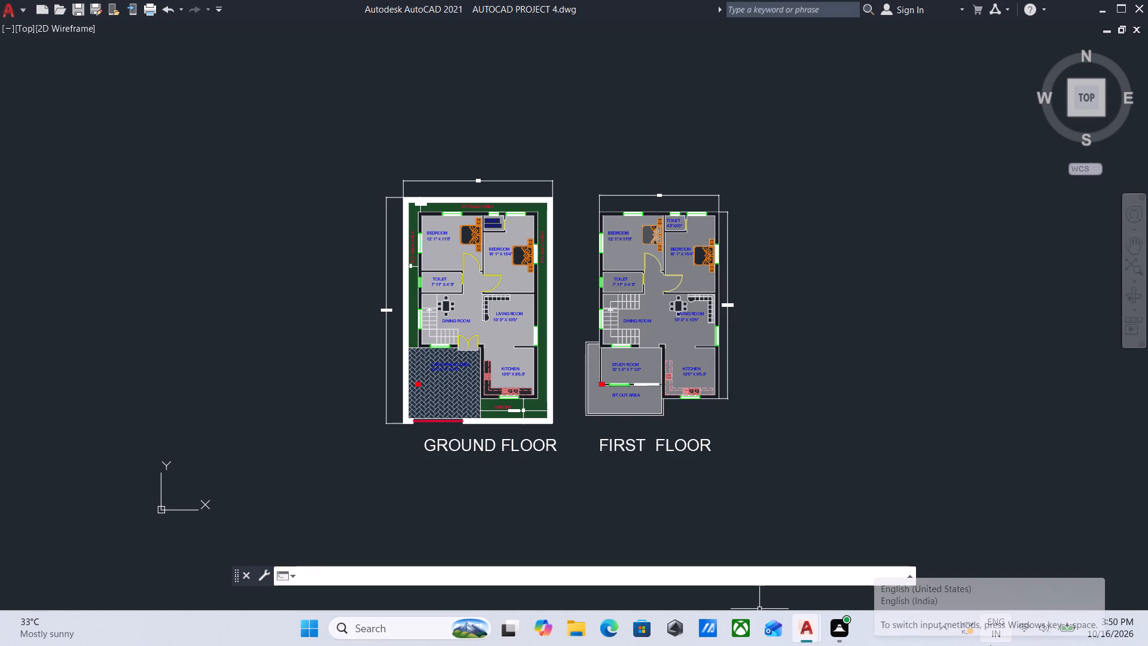
{"action": "key", "text": "shift+super+s"}
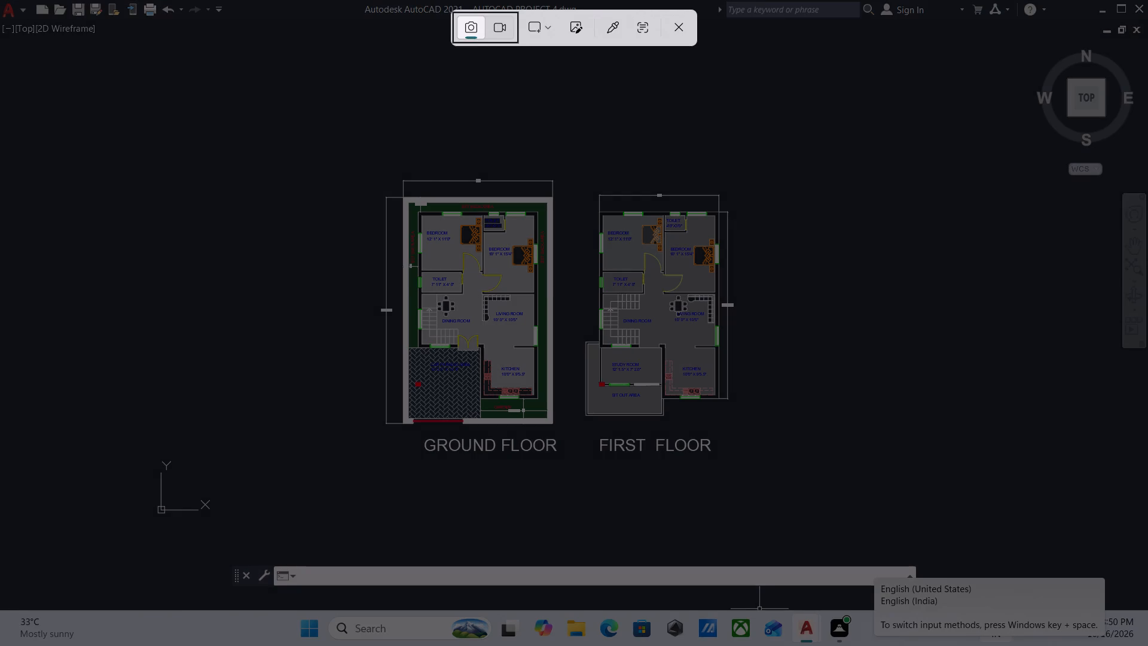
{"action": "left_click_drag", "start_coordinate": [357, 138], "coordinate": [764, 493]}
Capture a screenshot region around the house elevation and its FRONT ELEVATION title.
{"action": "scroll", "coordinate": [762, 486], "scroll_direction": "down", "scroll_amount": 3}
{"action": "middle_click_drag", "start_coordinate": [757, 480], "coordinate": [612, 278]}
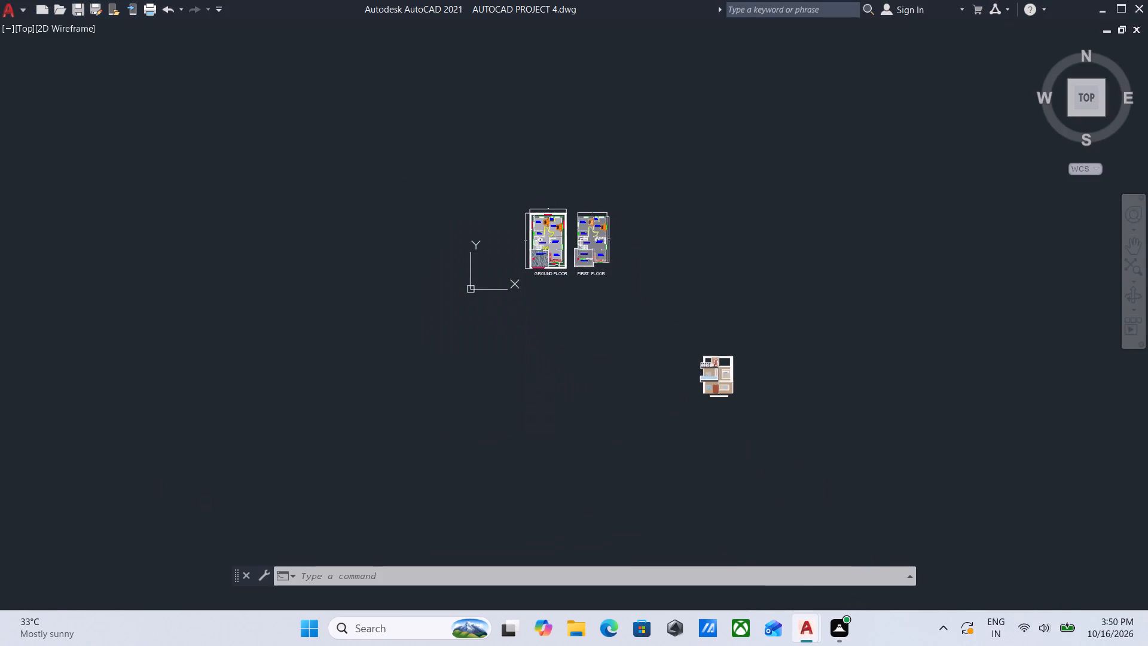
{"action": "scroll", "coordinate": [654, 408], "scroll_direction": "up", "scroll_amount": 3}
{"action": "middle_click_drag", "start_coordinate": [654, 408], "coordinate": [649, 401]}
{"action": "middle_click_drag", "start_coordinate": [675, 388], "coordinate": [525, 385]}
{"action": "scroll", "coordinate": [588, 441], "scroll_direction": "up", "scroll_amount": 1}
{"action": "middle_click_drag", "start_coordinate": [588, 441], "coordinate": [373, 460]}
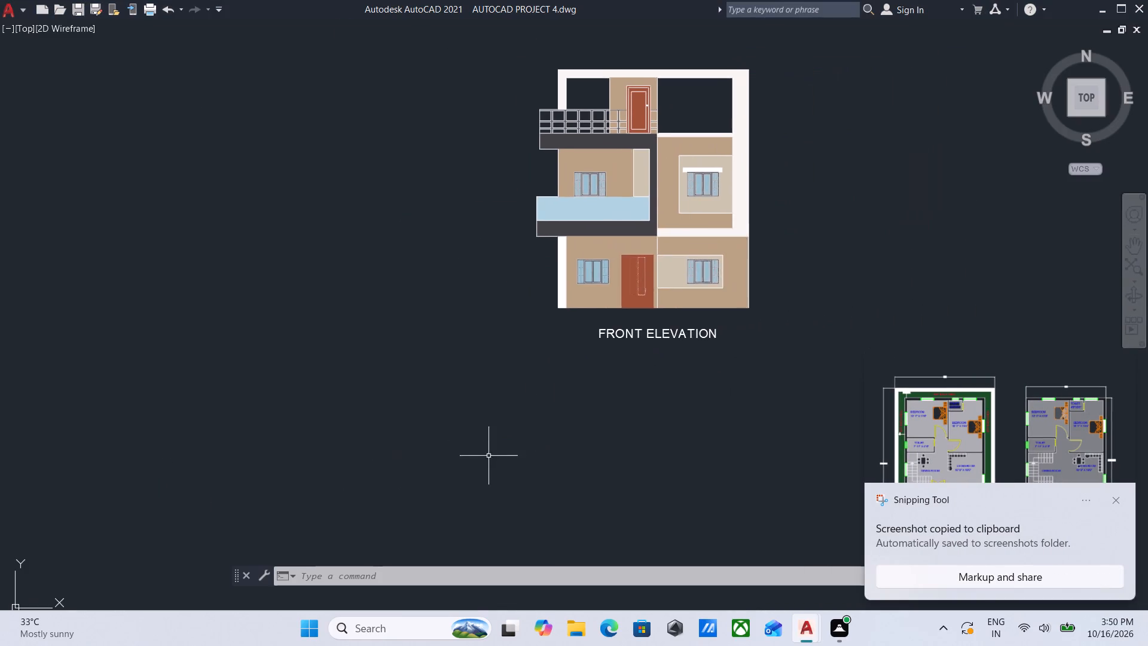
{"action": "middle_click_drag", "start_coordinate": [488, 456], "coordinate": [300, 549]}
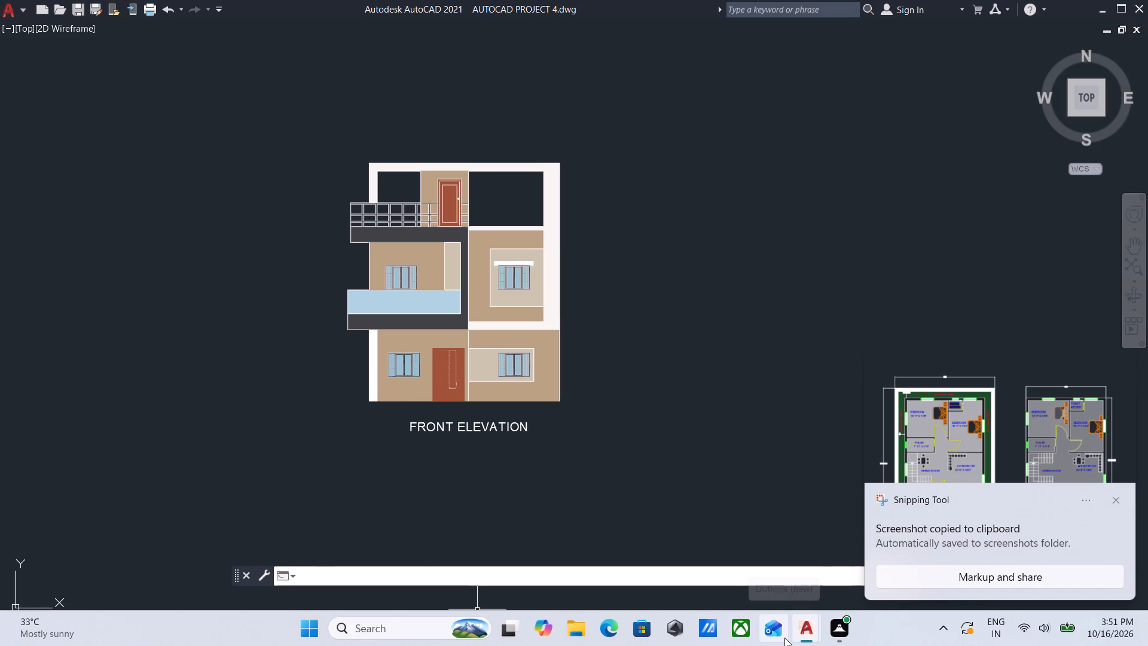
{"action": "key", "text": "shift+super+s"}
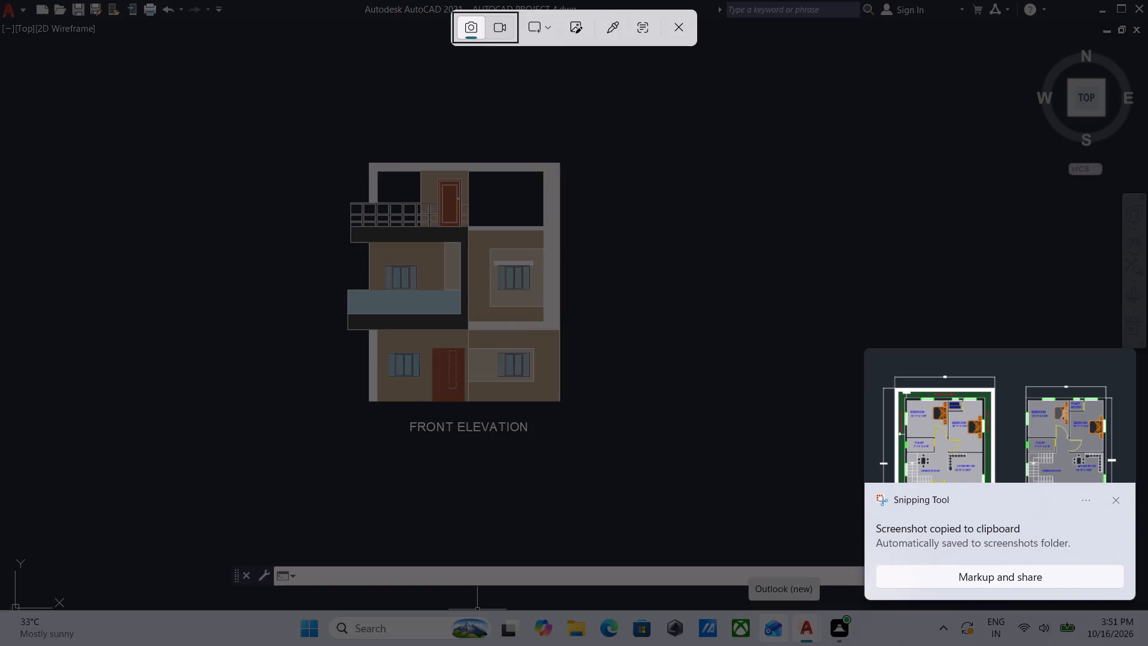
{"action": "left_click_drag", "start_coordinate": [302, 100], "coordinate": [639, 497]}
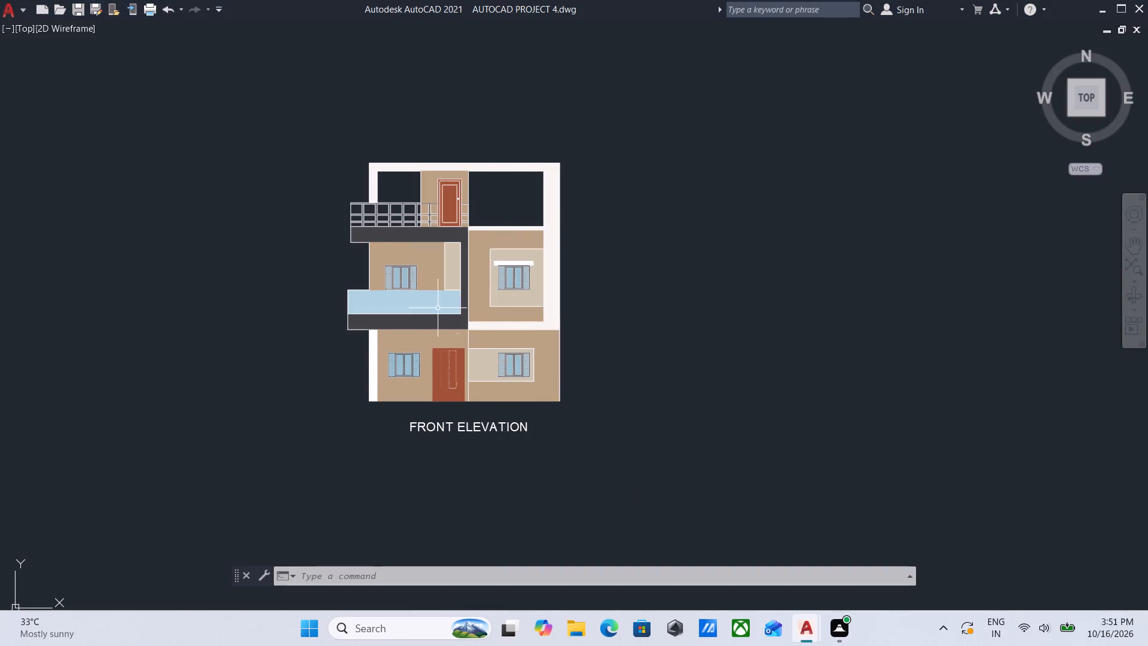
Save AUTOCAD PROJECT 4 with both floor plans and the front elevation in view.
{"action": "scroll", "coordinate": [322, 333], "scroll_direction": "down", "scroll_amount": 1}
{"action": "middle_click_drag", "start_coordinate": [322, 333], "coordinate": [459, 389]}
{"action": "scroll", "coordinate": [389, 317], "scroll_direction": "down", "scroll_amount": 1}
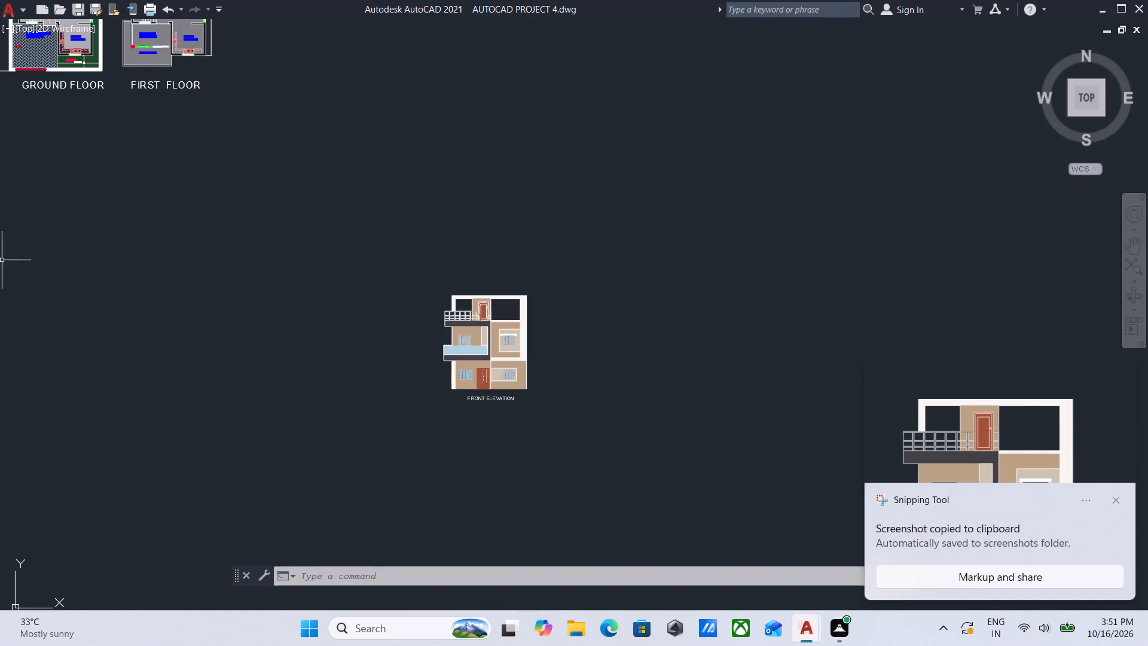
{"action": "scroll", "coordinate": [639, 394], "scroll_direction": "down", "scroll_amount": 1}
{"action": "middle_click_drag", "start_coordinate": [639, 394], "coordinate": [721, 425]}
{"action": "middle_click_drag", "start_coordinate": [668, 345], "coordinate": [689, 366]}
{"action": "key", "text": "ctrl+s"}
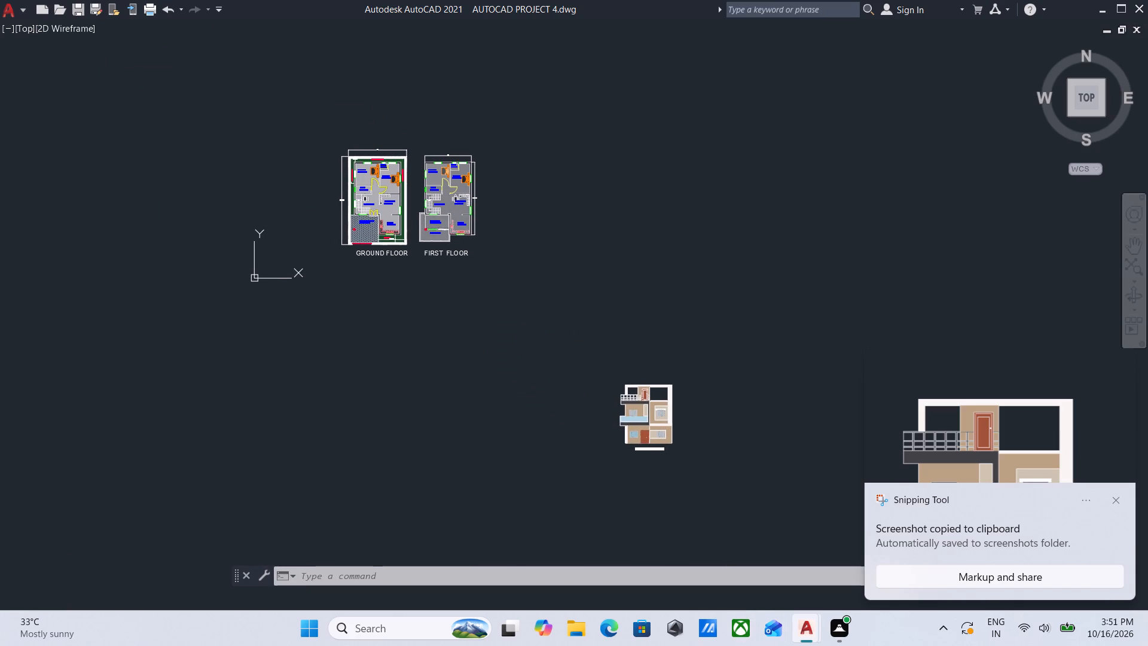
{"action": "key", "text": "ctrl+s"}
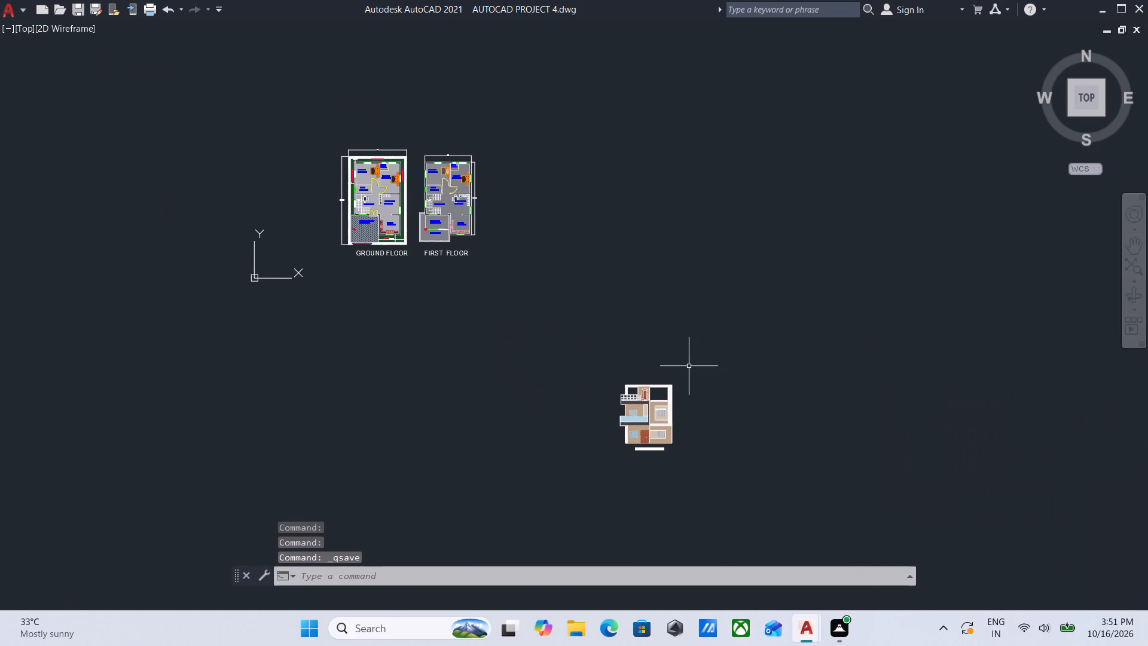
Quit AutoCAD, closing the project drawing and the Autocad Blocks drawing.
{"action": "left_click", "coordinate": [1138, 1]}
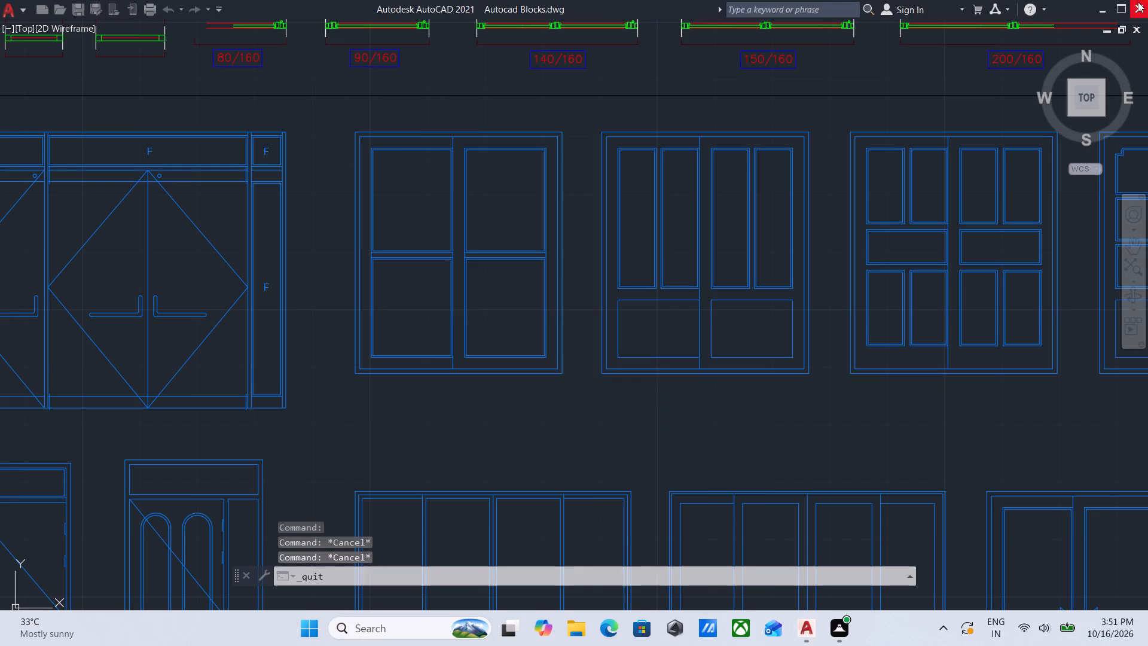
{"action": "left_click", "coordinate": [624, 361]}
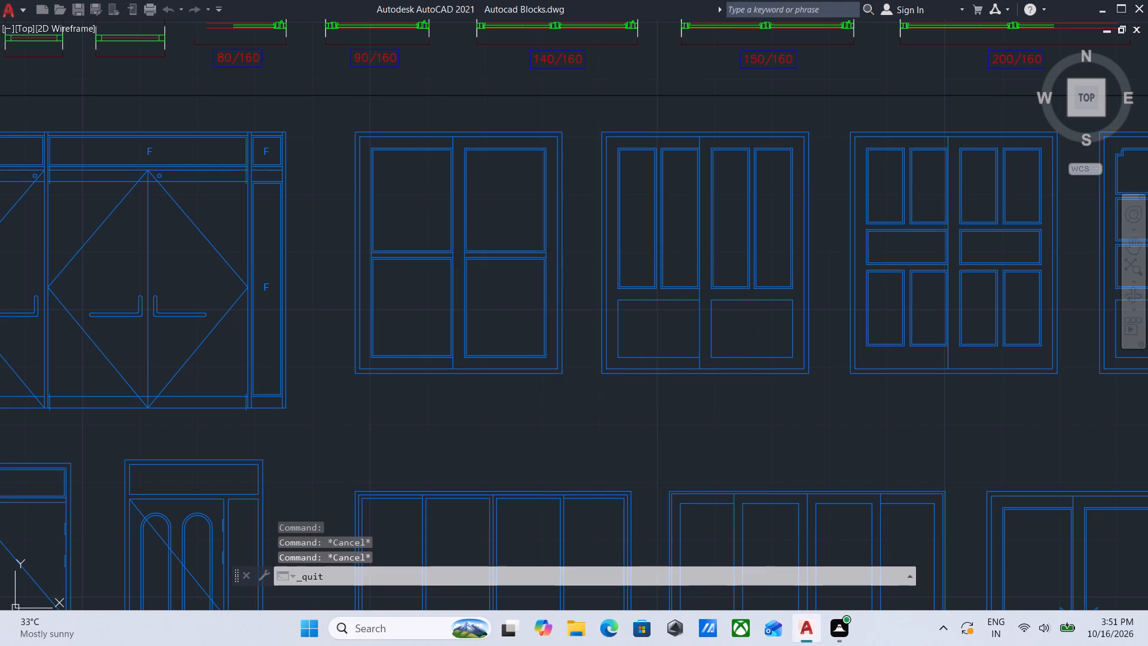
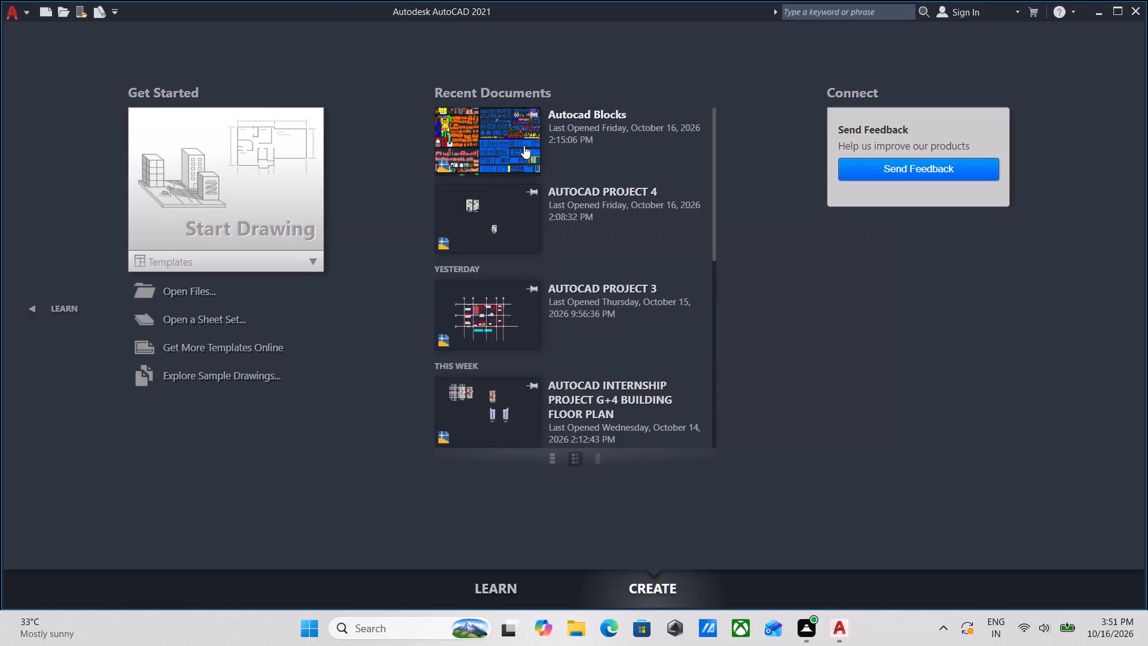
Reopen the AUTOCAD PROJECT 4 drawing from the recent documents.
{"action": "double_click", "coordinate": [511, 200]}
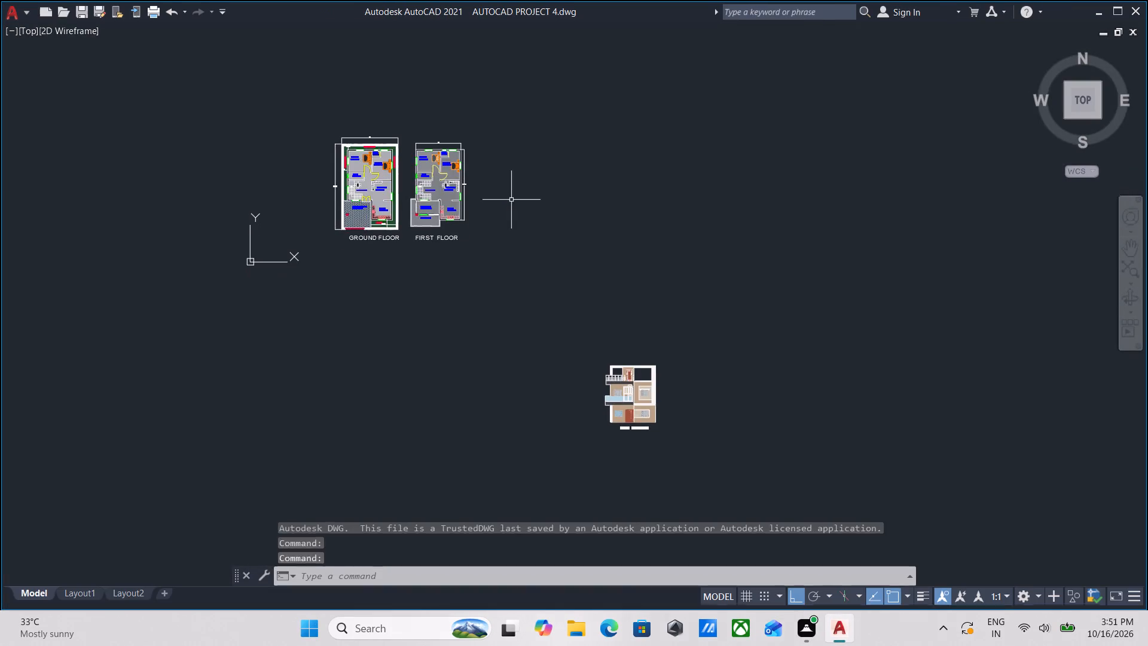
Ungroup the ground floor plan so that its parts can be edited individually.
{"action": "scroll", "coordinate": [346, 207], "scroll_direction": "up", "scroll_amount": 3}
{"action": "scroll", "coordinate": [438, 211], "scroll_direction": "up", "scroll_amount": 2}
{"action": "middle_click_drag", "start_coordinate": [439, 209], "coordinate": [614, 267]}
{"action": "scroll", "coordinate": [512, 242], "scroll_direction": "down", "scroll_amount": 1}
{"action": "middle_click_drag", "start_coordinate": [512, 242], "coordinate": [569, 335]}
{"action": "middle_click_drag", "start_coordinate": [517, 152], "coordinate": [520, 272]}
{"action": "scroll", "coordinate": [539, 367], "scroll_direction": "up", "scroll_amount": 2}
{"action": "scroll", "coordinate": [544, 250], "scroll_direction": "up", "scroll_amount": 3}
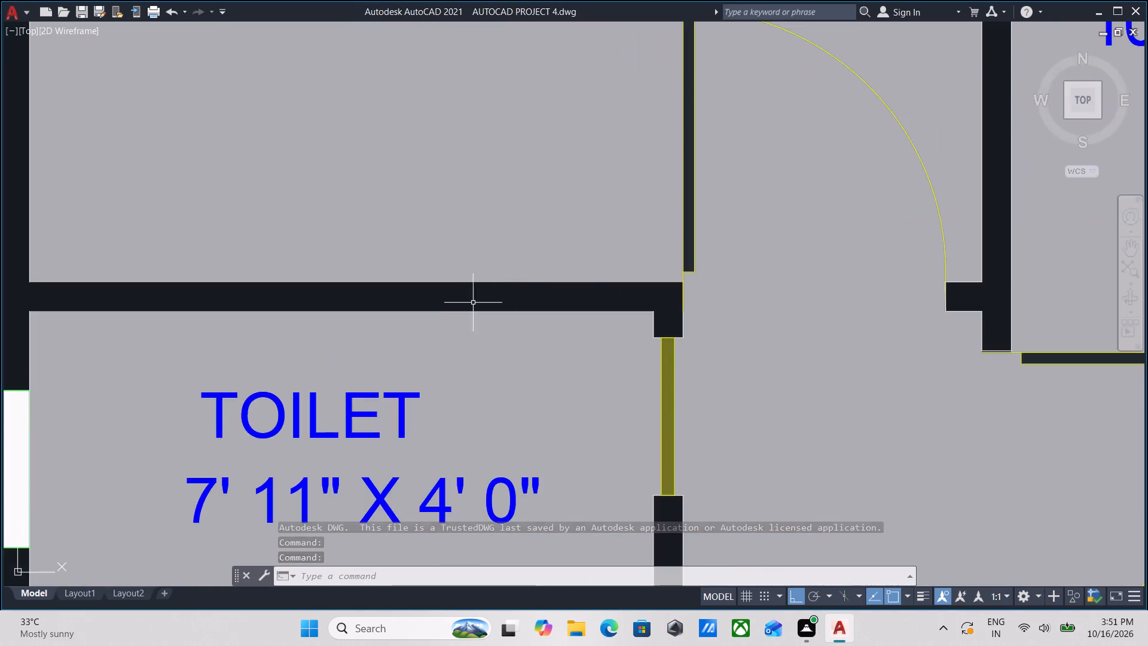
{"action": "scroll", "coordinate": [459, 307], "scroll_direction": "down", "scroll_amount": 3}
{"action": "middle_click_drag", "start_coordinate": [464, 278], "coordinate": [505, 180]}
{"action": "scroll", "coordinate": [489, 290], "scroll_direction": "up", "scroll_amount": 2}
{"action": "middle_click_drag", "start_coordinate": [487, 282], "coordinate": [521, 161]}
{"action": "middle_click_drag", "start_coordinate": [352, 212], "coordinate": [504, 343]}
{"action": "scroll", "coordinate": [428, 200], "scroll_direction": "up", "scroll_amount": 2}
{"action": "scroll", "coordinate": [428, 200], "scroll_direction": "down", "scroll_amount": 5}
{"action": "middle_click_drag", "start_coordinate": [514, 229], "coordinate": [353, 219]}
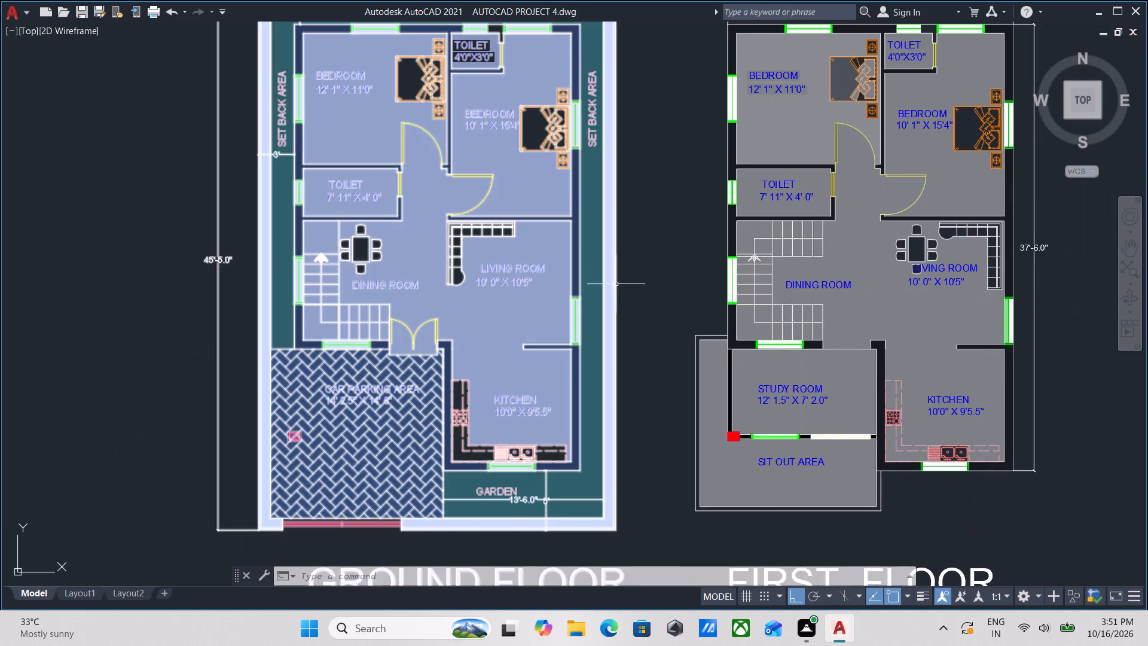
{"action": "scroll", "coordinate": [678, 298], "scroll_direction": "up", "scroll_amount": 2}
{"action": "left_click", "coordinate": [585, 252]}
{"action": "left_click", "coordinate": [487, 268]}
{"action": "scroll", "coordinate": [509, 266], "scroll_direction": "down", "scroll_amount": 1}
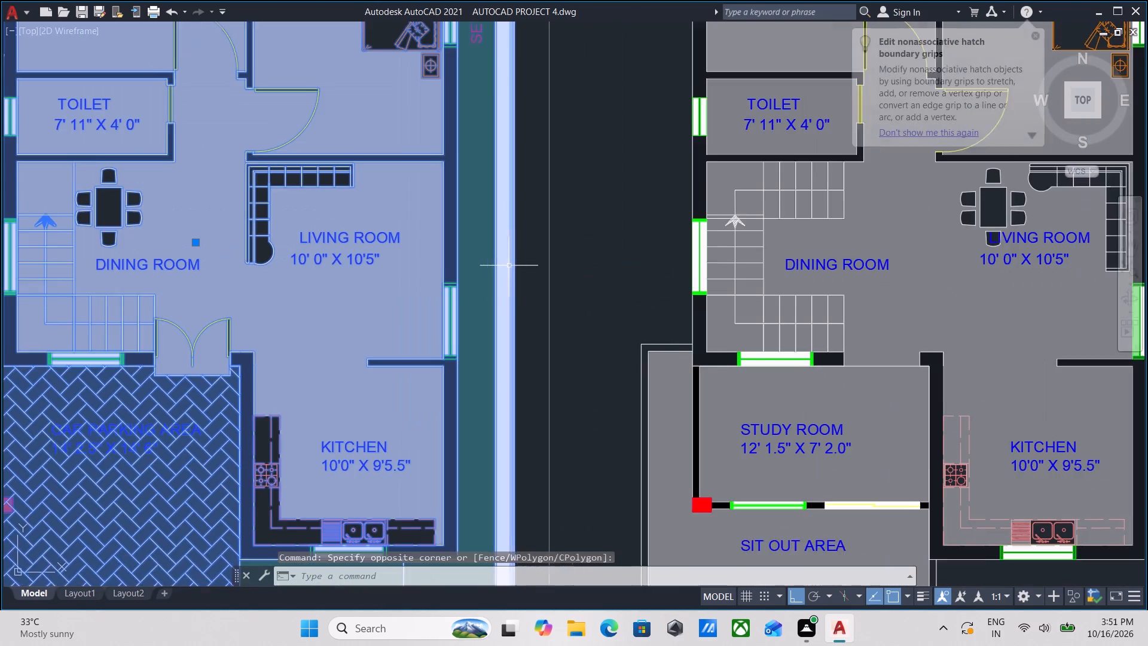
{"action": "middle_click_drag", "start_coordinate": [509, 266], "coordinate": [543, 248]}
{"action": "type", "text": "UNG"}
{"action": "key", "text": "Return"}
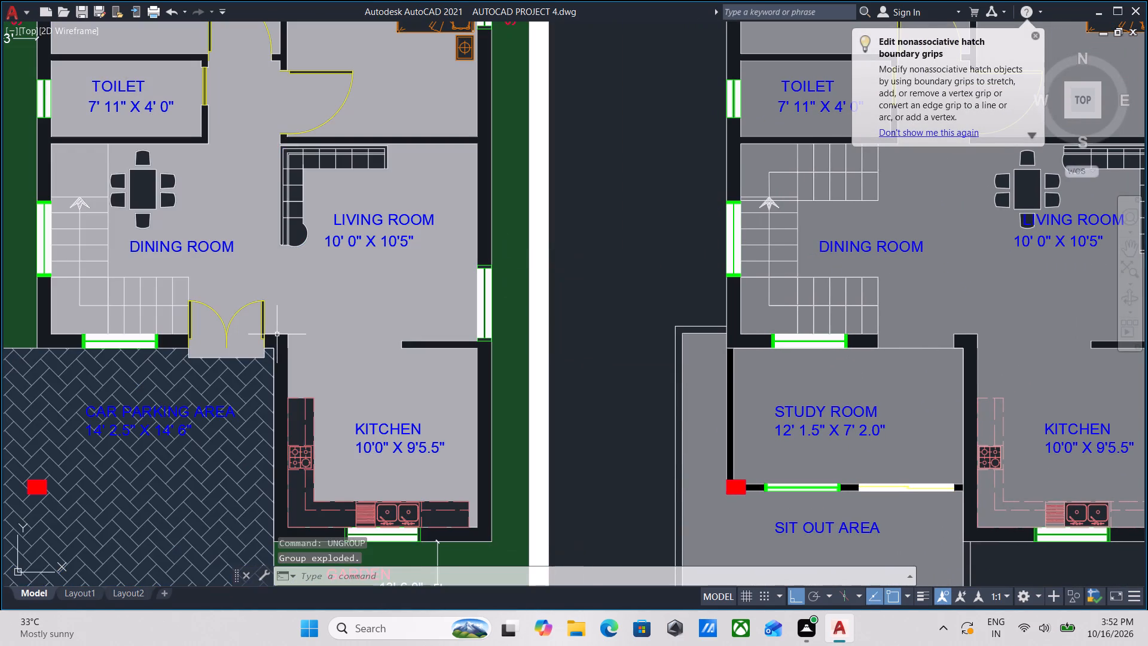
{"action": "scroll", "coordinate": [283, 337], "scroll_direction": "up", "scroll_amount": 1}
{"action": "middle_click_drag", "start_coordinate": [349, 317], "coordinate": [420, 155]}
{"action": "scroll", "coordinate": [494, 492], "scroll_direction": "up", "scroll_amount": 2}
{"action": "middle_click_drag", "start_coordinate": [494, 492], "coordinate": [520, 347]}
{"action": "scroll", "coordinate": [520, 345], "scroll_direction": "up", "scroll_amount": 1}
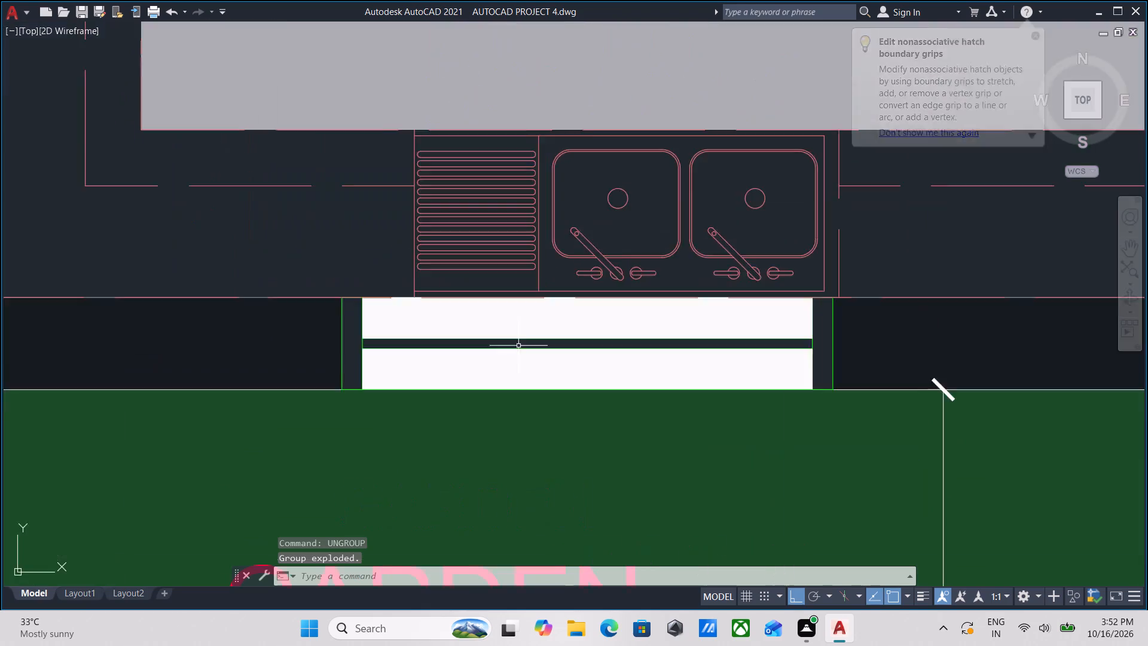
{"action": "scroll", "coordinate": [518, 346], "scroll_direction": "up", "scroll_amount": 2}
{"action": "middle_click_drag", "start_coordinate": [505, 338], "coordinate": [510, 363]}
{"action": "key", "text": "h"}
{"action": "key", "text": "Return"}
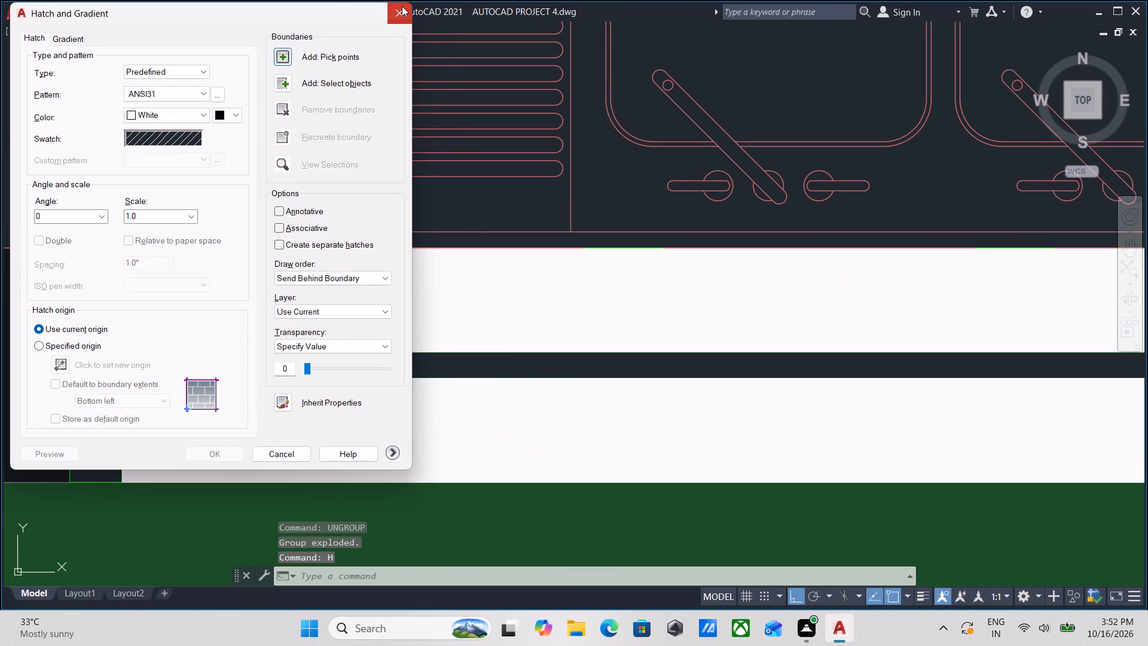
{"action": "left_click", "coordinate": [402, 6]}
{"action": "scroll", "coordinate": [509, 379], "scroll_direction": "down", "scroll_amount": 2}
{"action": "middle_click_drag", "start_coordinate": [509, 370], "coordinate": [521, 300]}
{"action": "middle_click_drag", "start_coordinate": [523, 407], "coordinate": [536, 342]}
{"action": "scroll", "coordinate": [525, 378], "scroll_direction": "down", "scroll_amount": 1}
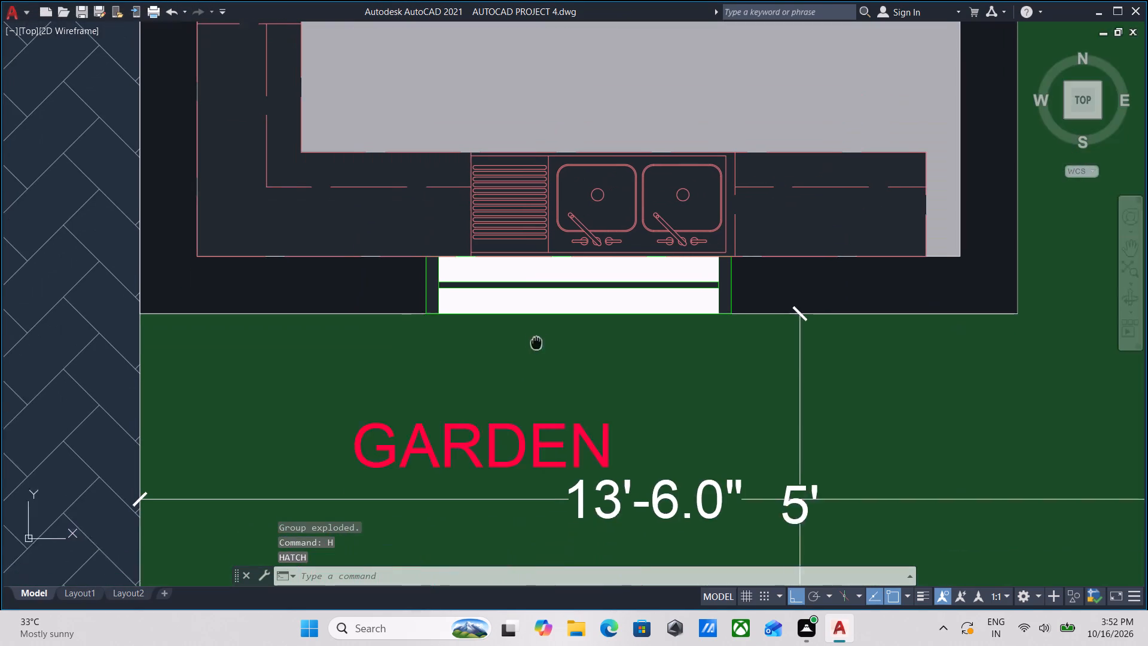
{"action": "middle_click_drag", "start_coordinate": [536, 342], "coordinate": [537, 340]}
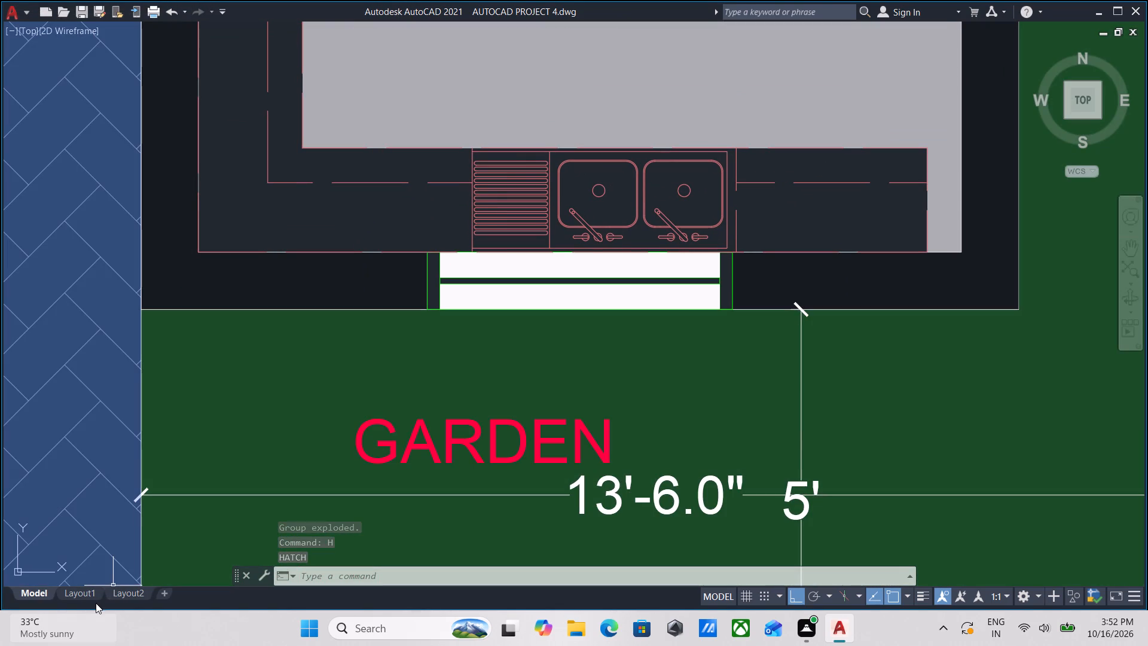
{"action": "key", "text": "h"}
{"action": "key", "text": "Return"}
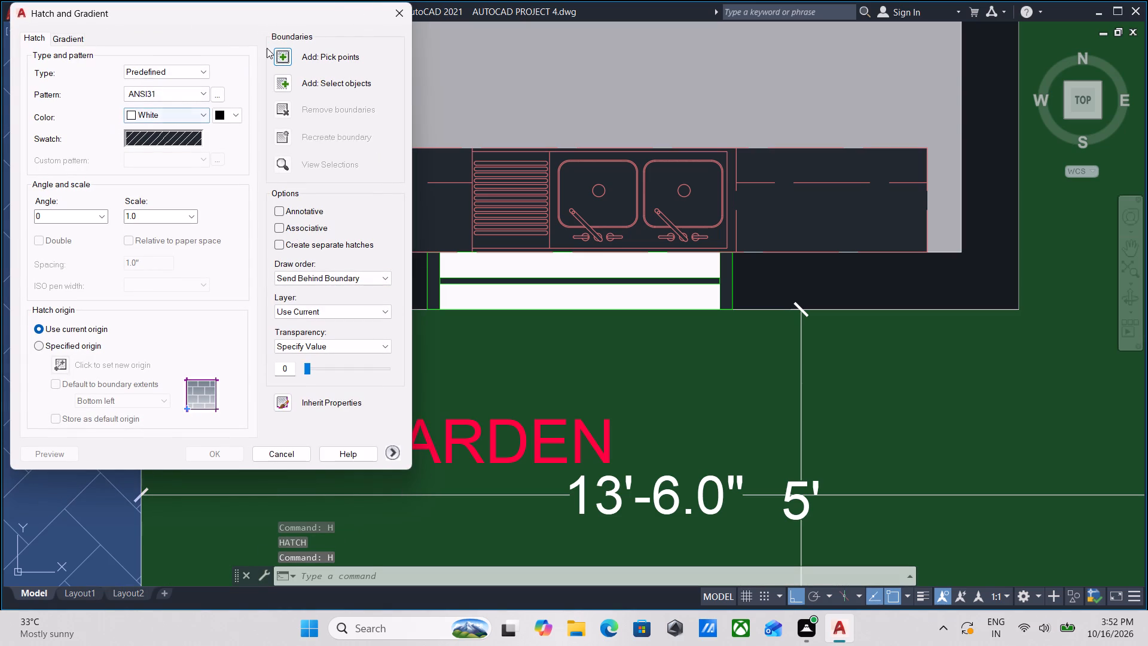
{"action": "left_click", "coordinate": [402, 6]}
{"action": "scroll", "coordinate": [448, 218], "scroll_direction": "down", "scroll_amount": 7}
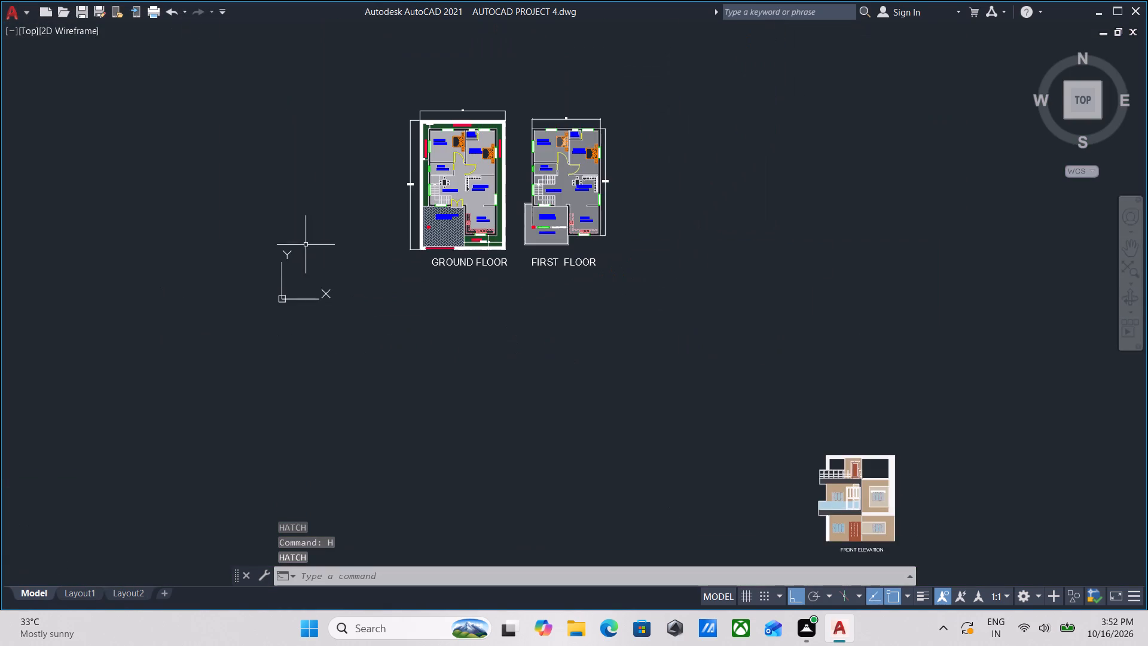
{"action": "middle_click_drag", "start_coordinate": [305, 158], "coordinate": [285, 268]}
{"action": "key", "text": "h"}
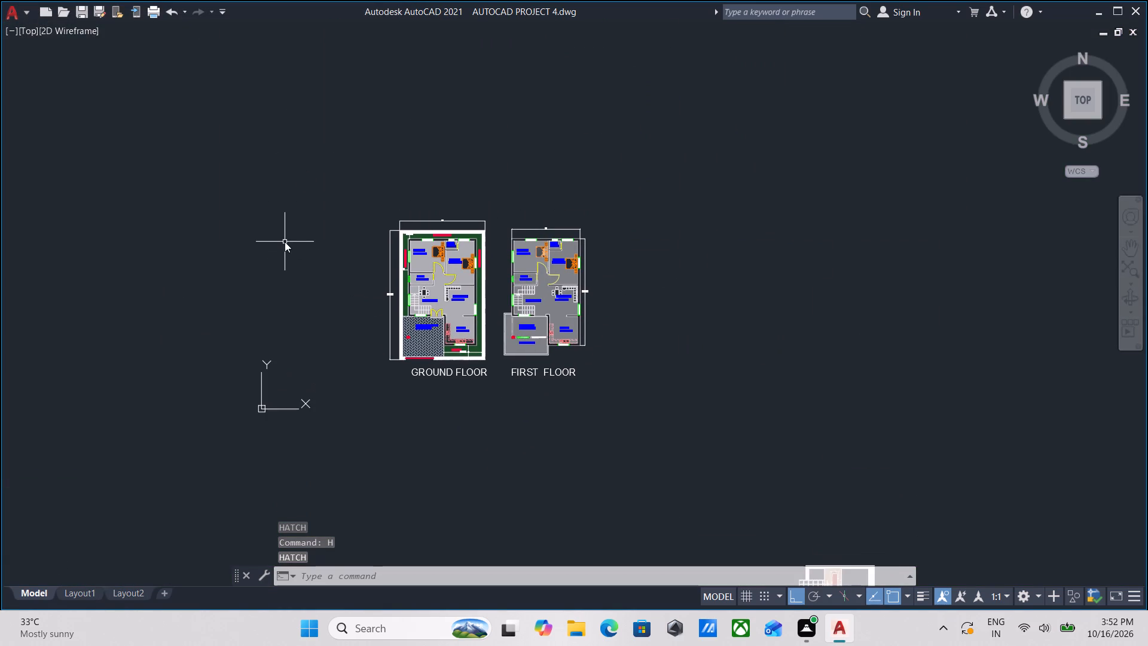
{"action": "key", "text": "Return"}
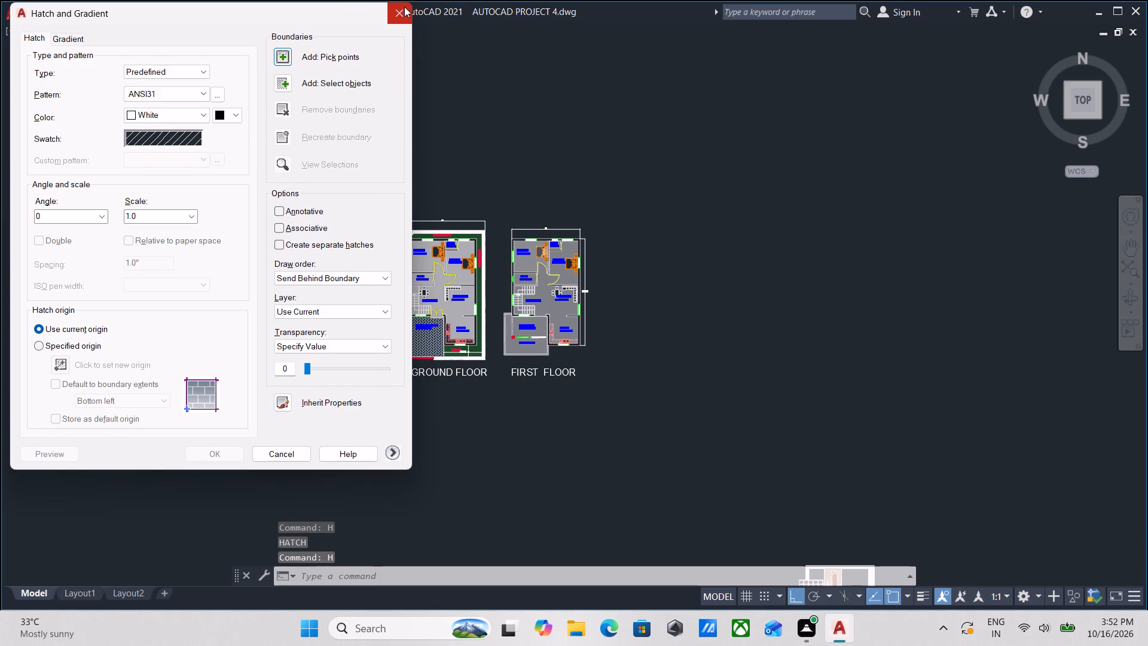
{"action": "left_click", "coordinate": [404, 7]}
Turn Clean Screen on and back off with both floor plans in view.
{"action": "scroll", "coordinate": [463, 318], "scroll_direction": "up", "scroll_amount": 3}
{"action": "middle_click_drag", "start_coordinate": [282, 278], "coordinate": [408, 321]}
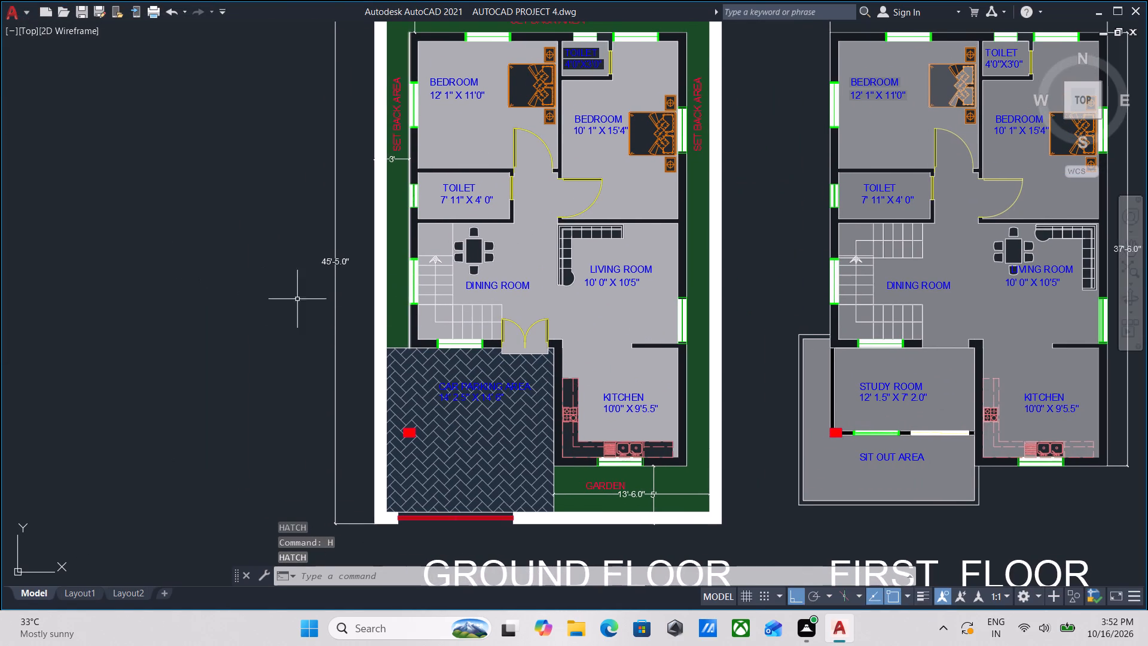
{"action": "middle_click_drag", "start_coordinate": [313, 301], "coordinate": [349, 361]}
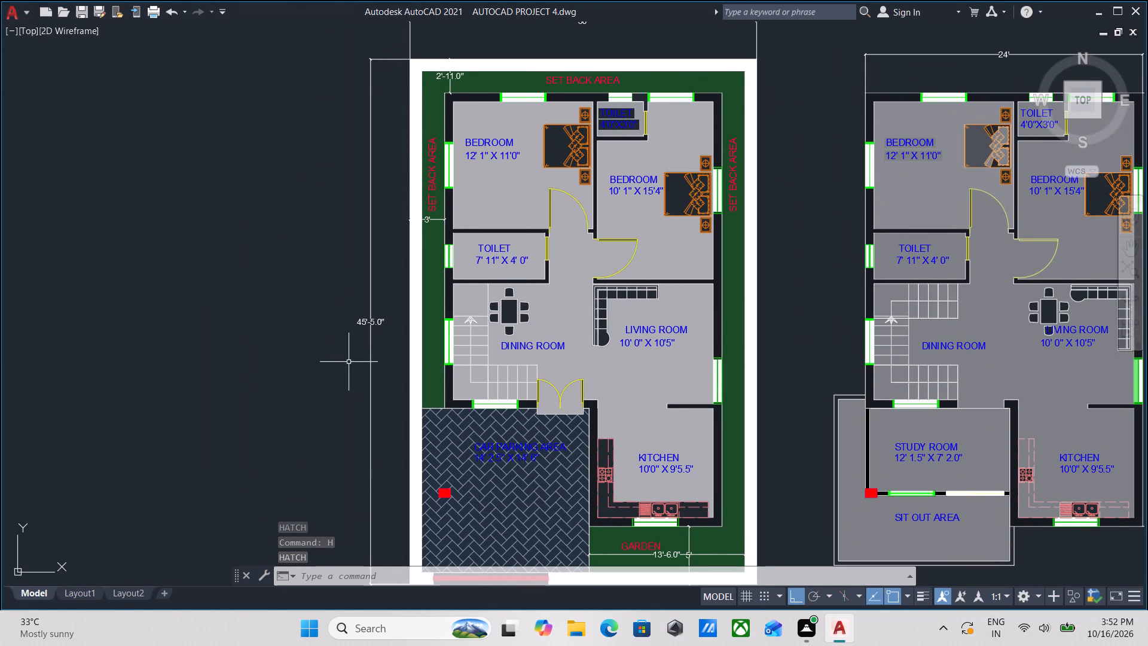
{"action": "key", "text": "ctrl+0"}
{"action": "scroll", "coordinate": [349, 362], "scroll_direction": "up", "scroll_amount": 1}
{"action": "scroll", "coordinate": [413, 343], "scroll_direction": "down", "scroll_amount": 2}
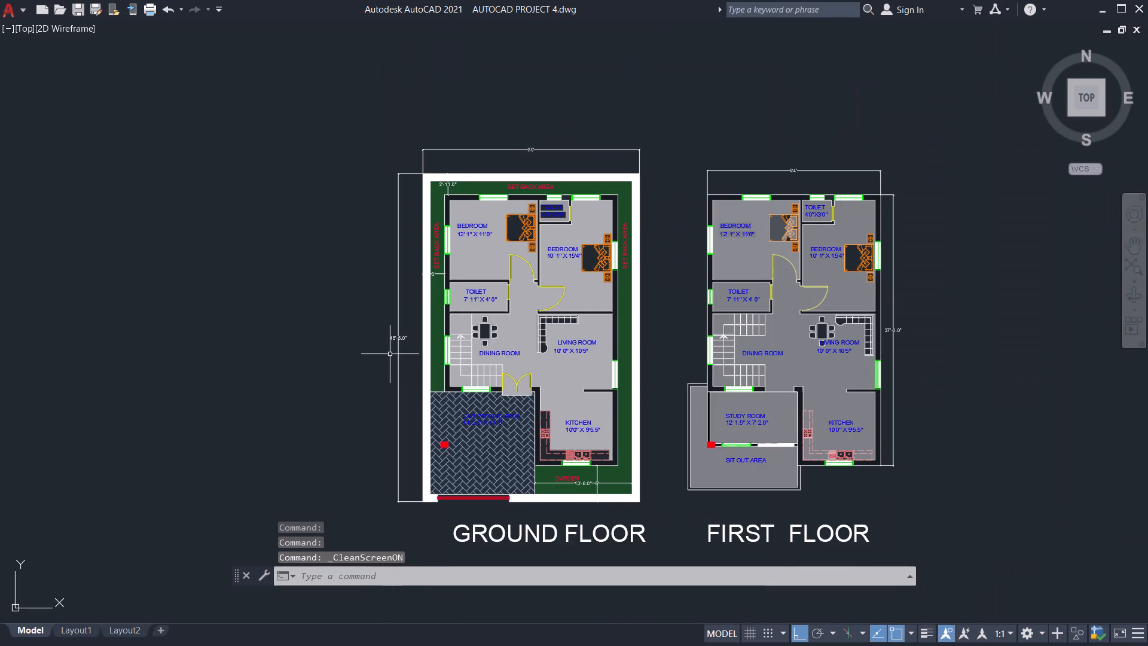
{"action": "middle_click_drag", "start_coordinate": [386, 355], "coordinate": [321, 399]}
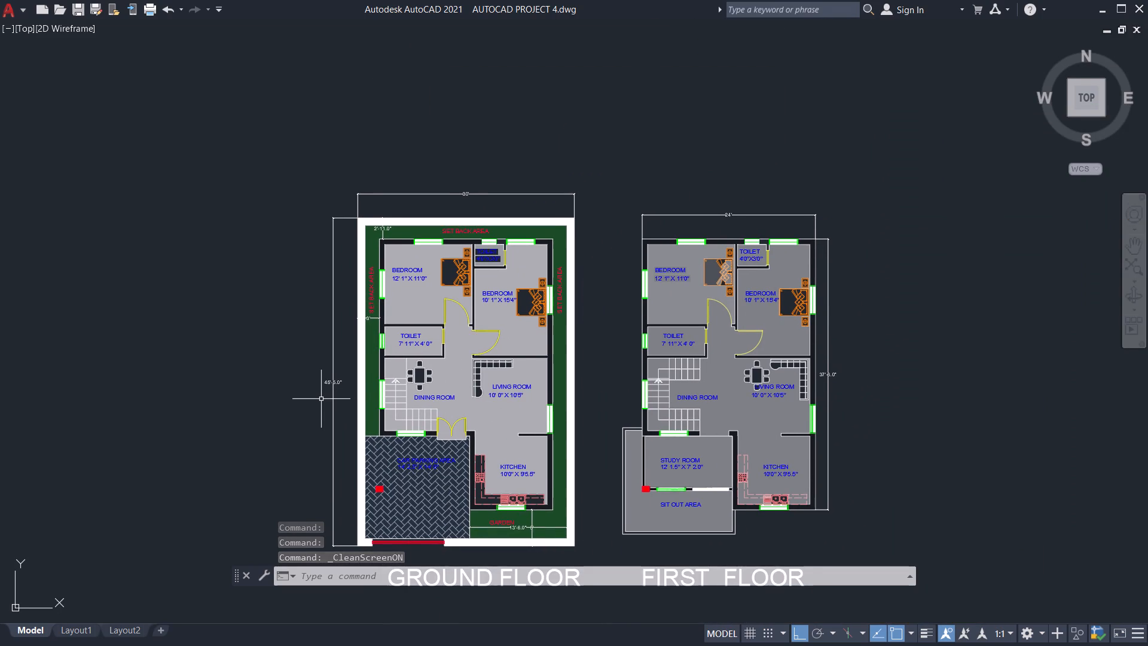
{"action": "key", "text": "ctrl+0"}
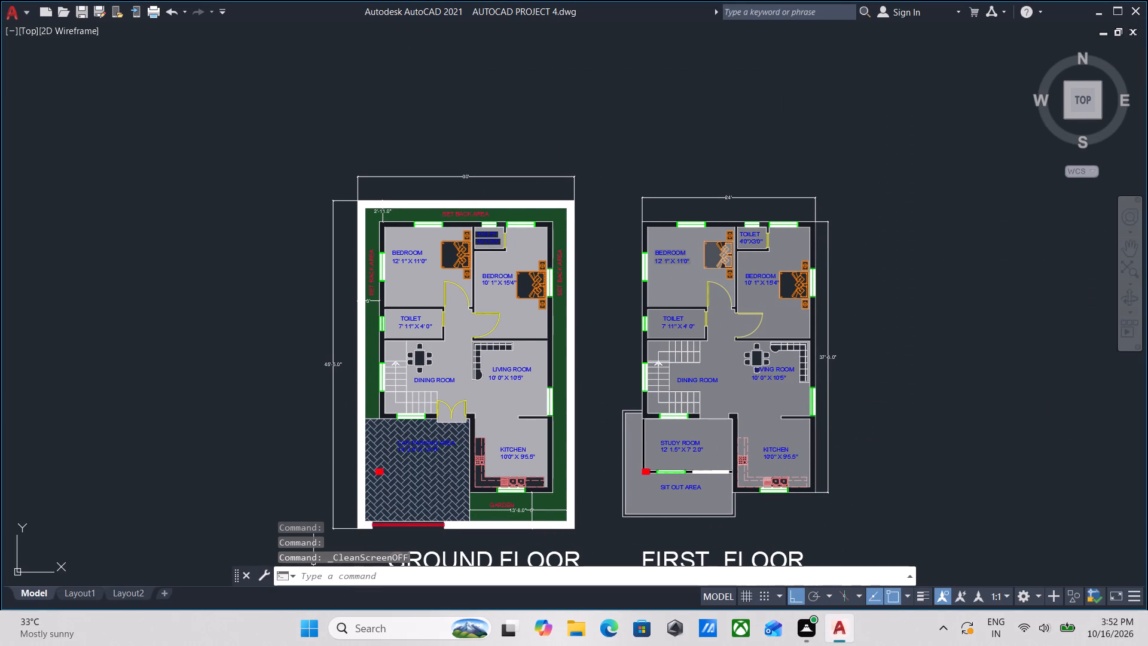
Restore the hidden ribbon with the RIBBON command.
{"action": "left_click", "coordinate": [347, 581]}
{"action": "type", "text": "RO"}
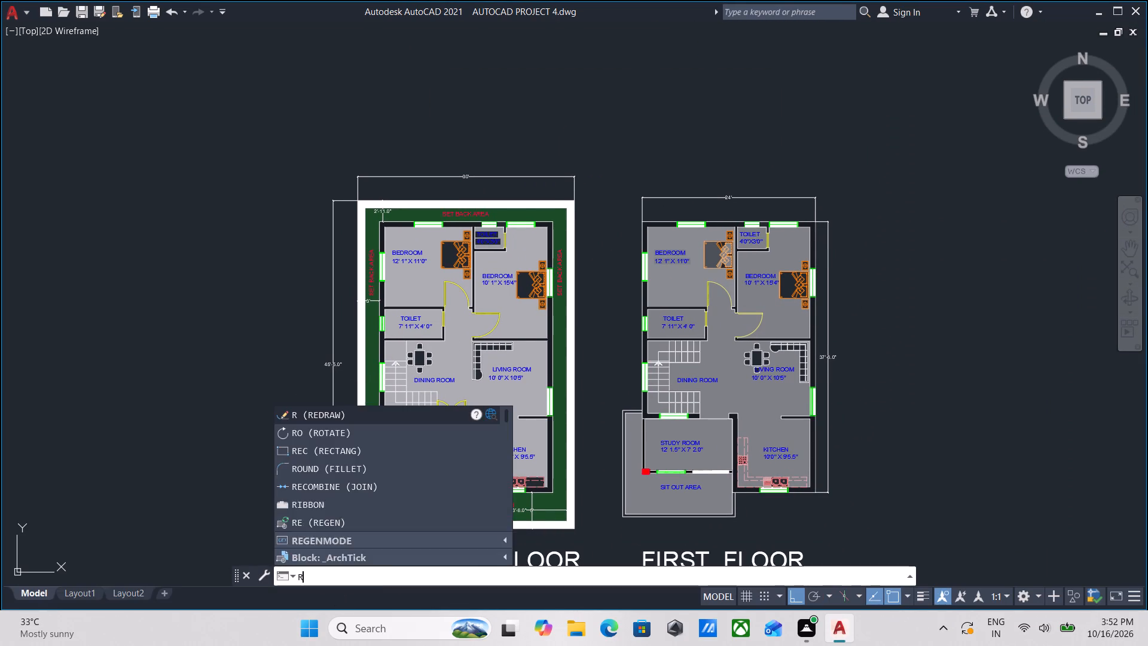
{"action": "key", "text": "BackSpace"}
{"action": "type", "text": "IBBO"}
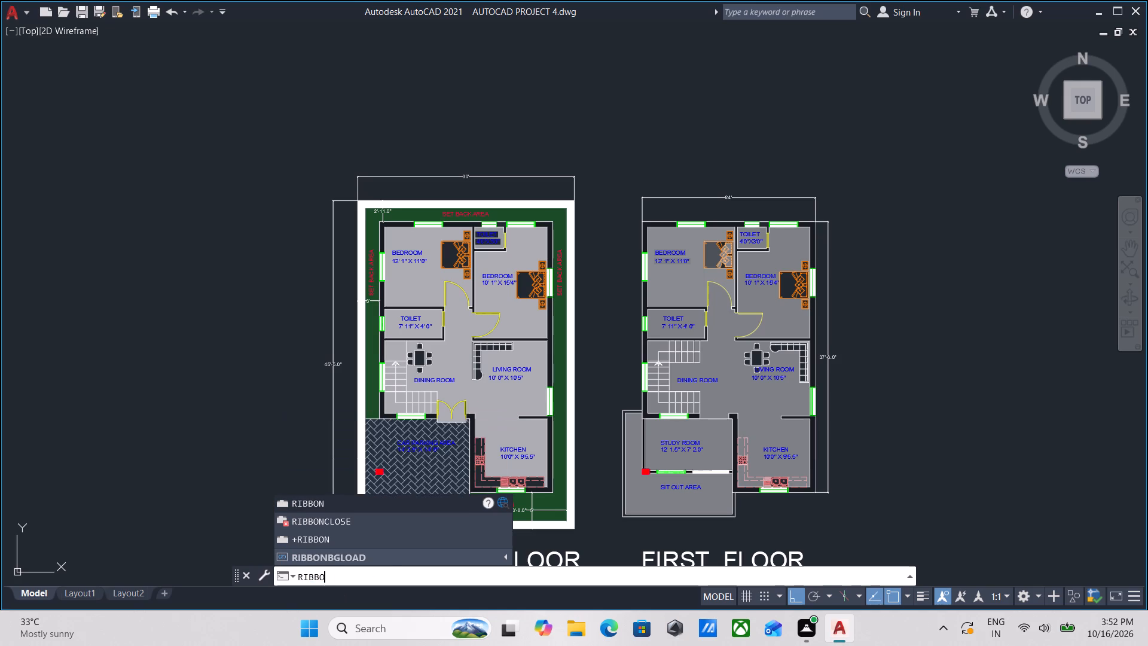
{"action": "key", "text": "n"}
{"action": "key", "text": "Return"}
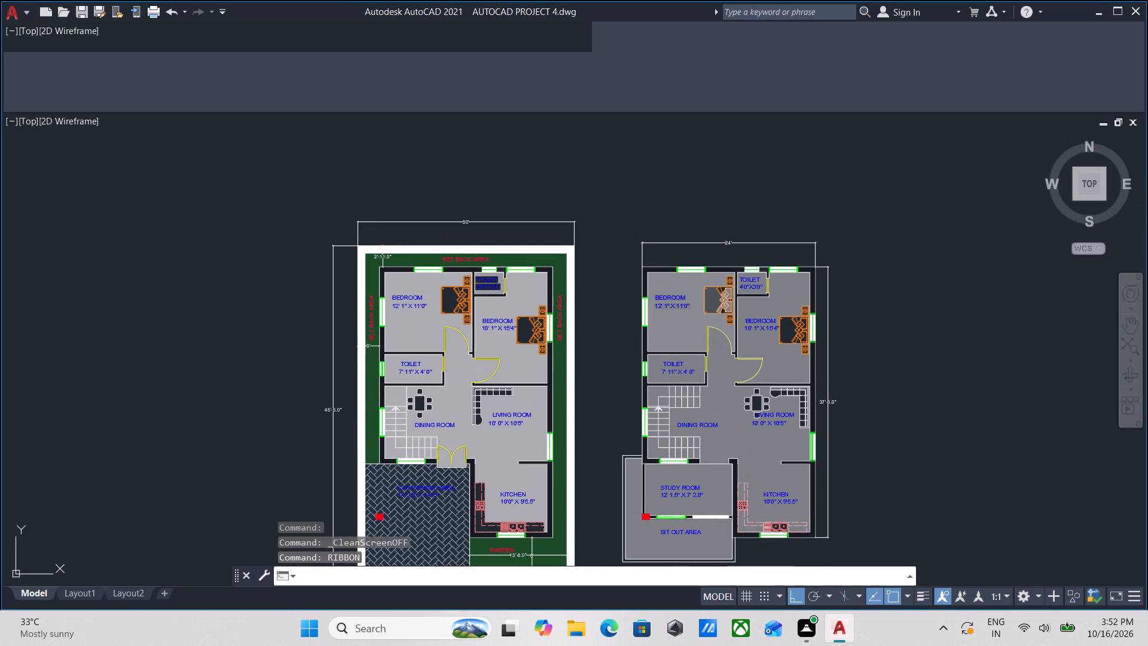
Hatch the centre strip and both end jambs of the ground floor kitchen window with a solid green fill.
{"action": "scroll", "coordinate": [491, 452], "scroll_direction": "down", "scroll_amount": 1}
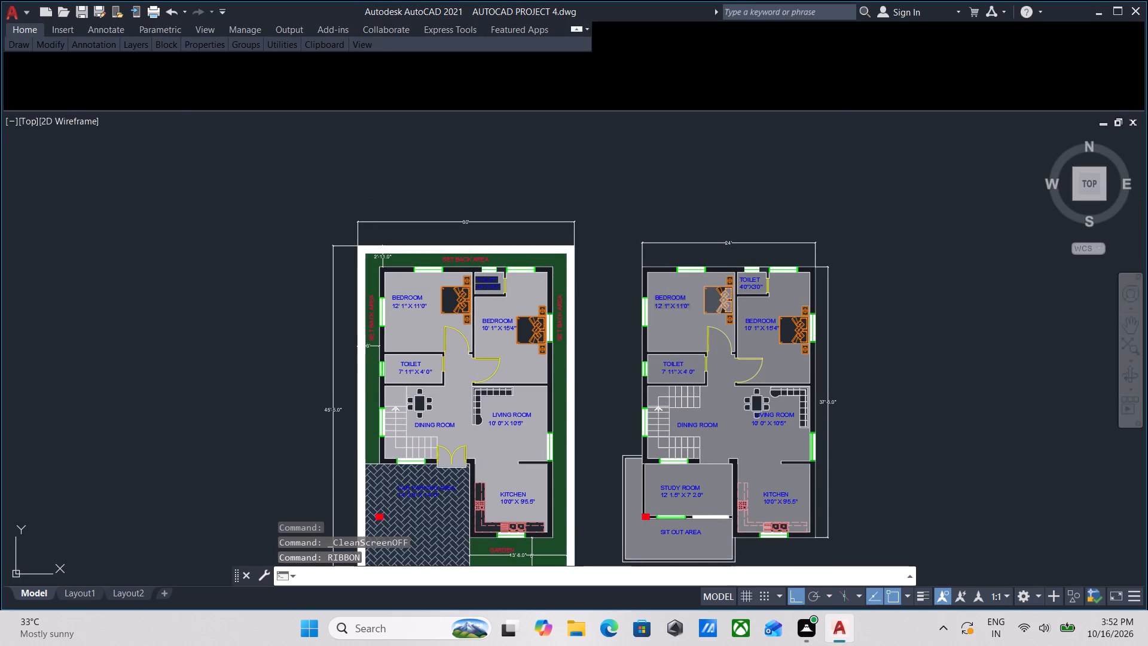
{"action": "scroll", "coordinate": [510, 376], "scroll_direction": "up", "scroll_amount": 2}
{"action": "scroll", "coordinate": [534, 399], "scroll_direction": "down", "scroll_amount": 2}
{"action": "middle_click_drag", "start_coordinate": [529, 379], "coordinate": [502, 232]}
{"action": "scroll", "coordinate": [526, 336], "scroll_direction": "up", "scroll_amount": 2}
{"action": "scroll", "coordinate": [419, 298], "scroll_direction": "up", "scroll_amount": 1}
{"action": "middle_click_drag", "start_coordinate": [389, 243], "coordinate": [427, 382]}
{"action": "scroll", "coordinate": [457, 412], "scroll_direction": "up", "scroll_amount": 1}
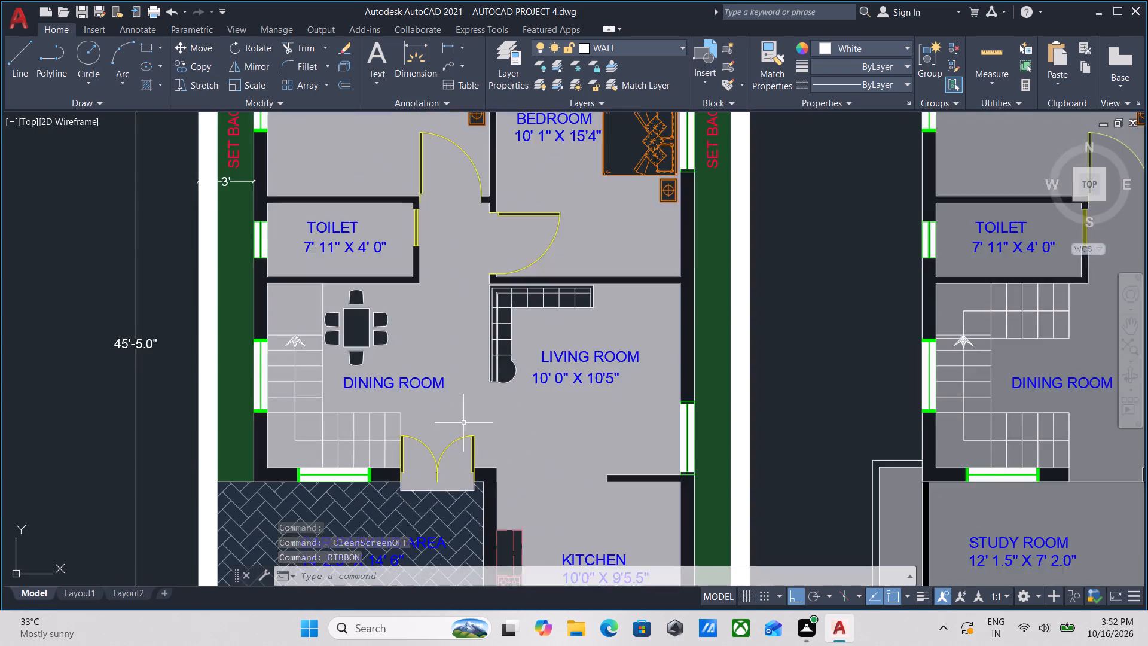
{"action": "middle_click_drag", "start_coordinate": [465, 415], "coordinate": [438, 213]}
{"action": "scroll", "coordinate": [536, 426], "scroll_direction": "up", "scroll_amount": 1}
{"action": "middle_click_drag", "start_coordinate": [536, 421], "coordinate": [533, 314]}
{"action": "scroll", "coordinate": [535, 376], "scroll_direction": "up", "scroll_amount": 1}
{"action": "scroll", "coordinate": [544, 439], "scroll_direction": "up", "scroll_amount": 2}
{"action": "middle_click_drag", "start_coordinate": [540, 415], "coordinate": [526, 376]}
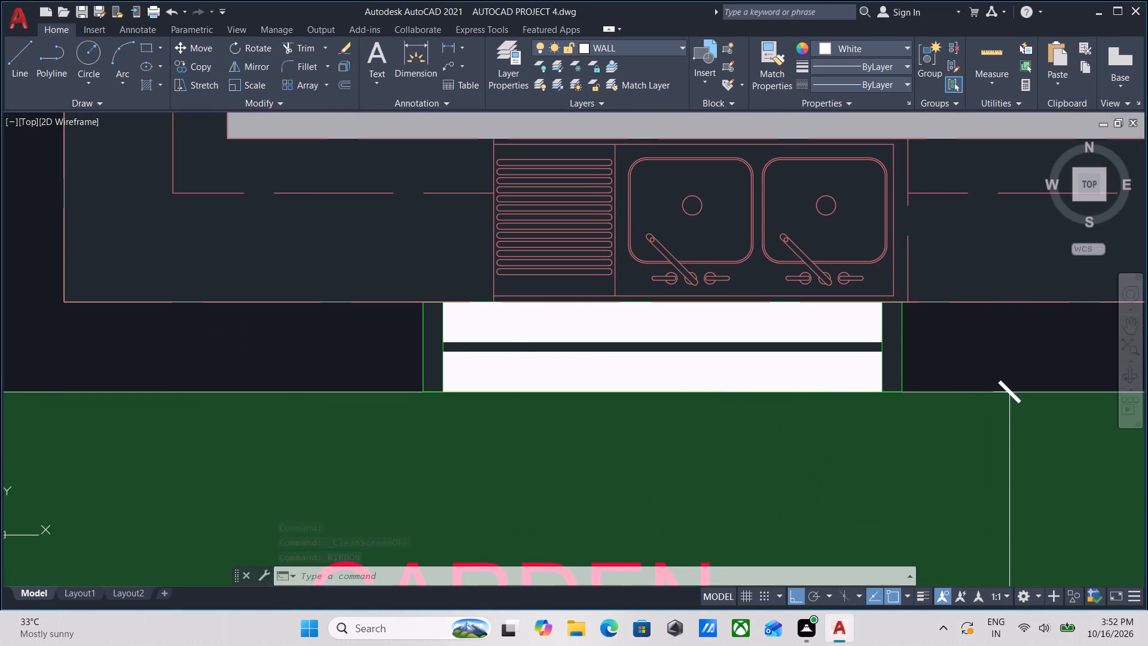
{"action": "key", "text": "h"}
{"action": "key", "text": "Return"}
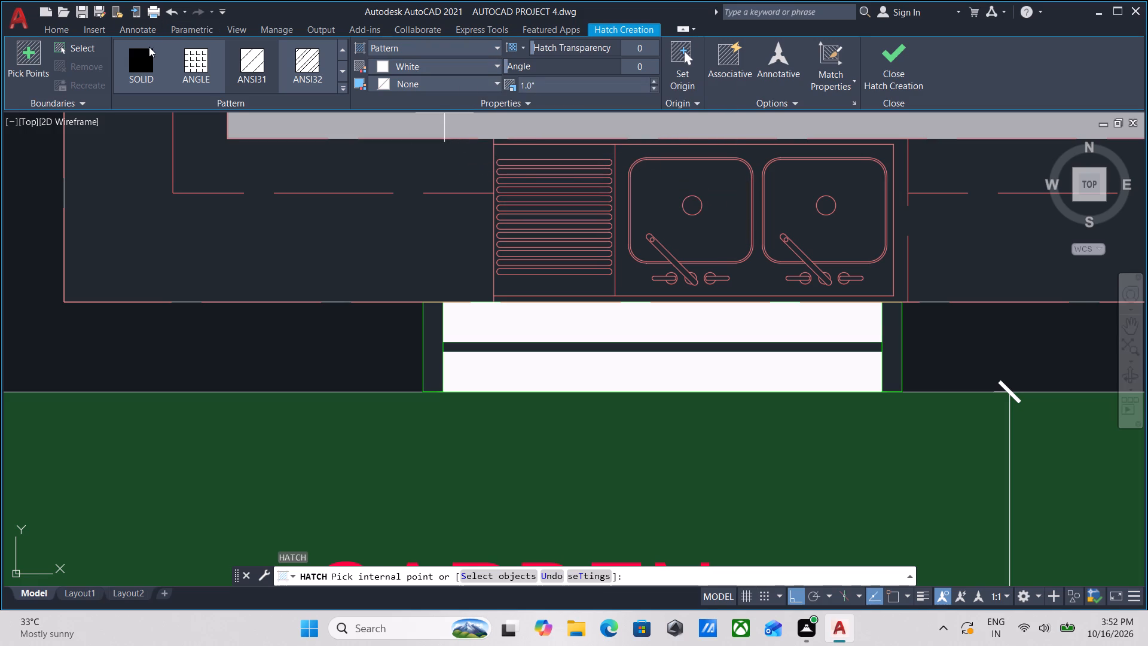
{"action": "left_click", "coordinate": [381, 44]}
{"action": "left_click", "coordinate": [375, 63]}
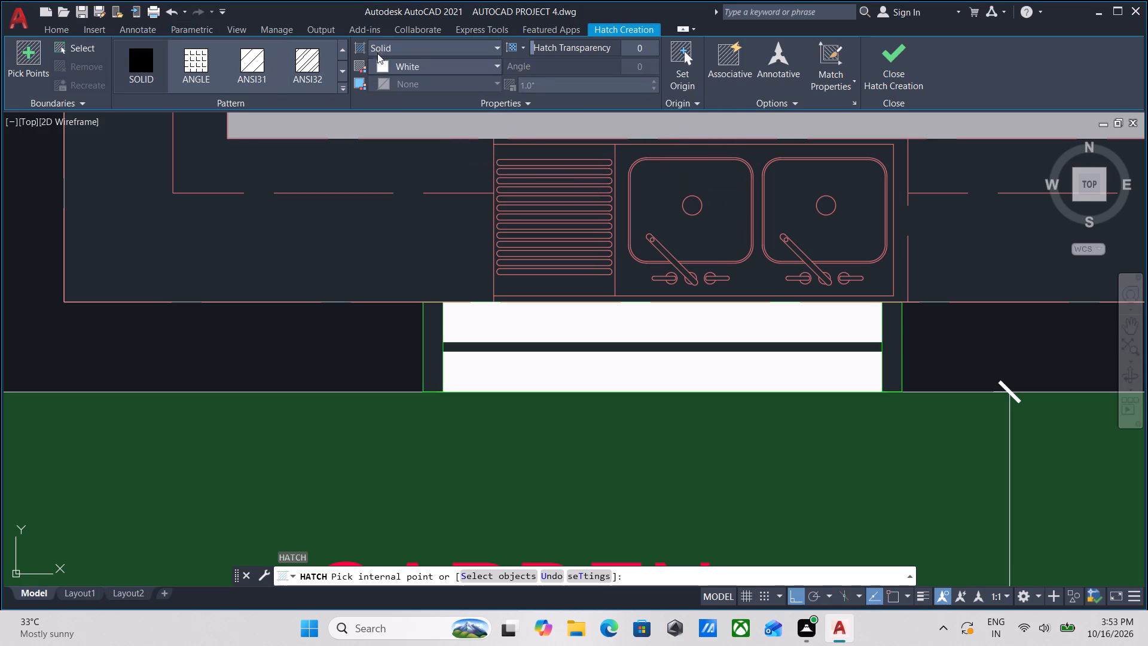
{"action": "left_click", "coordinate": [383, 63]}
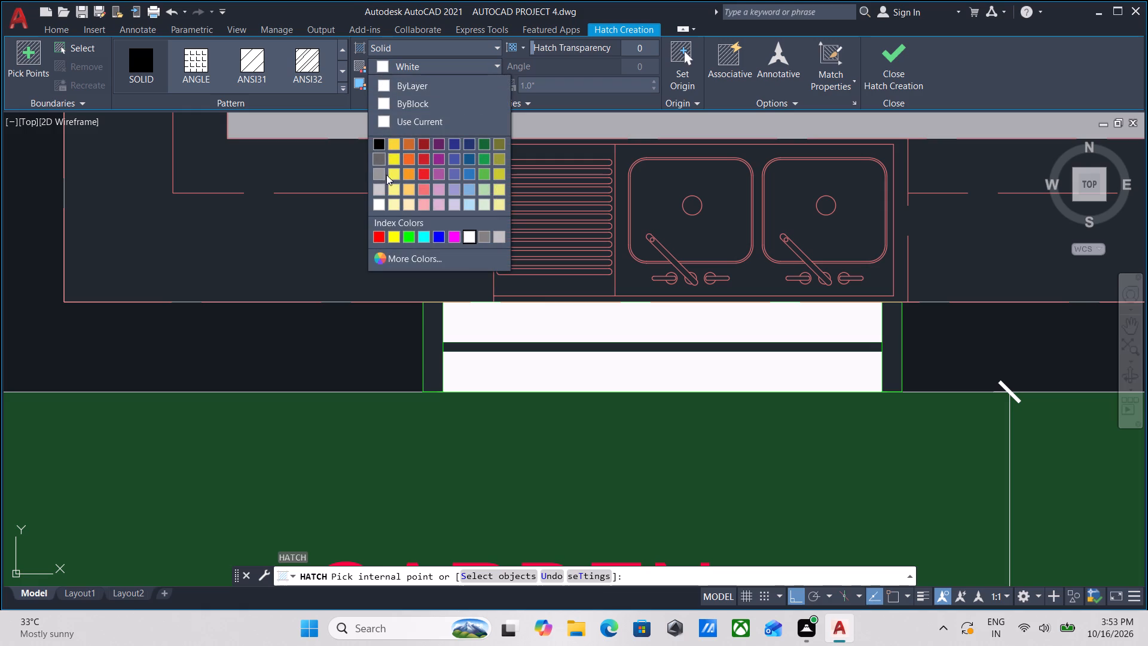
{"action": "left_click", "coordinate": [407, 236]}
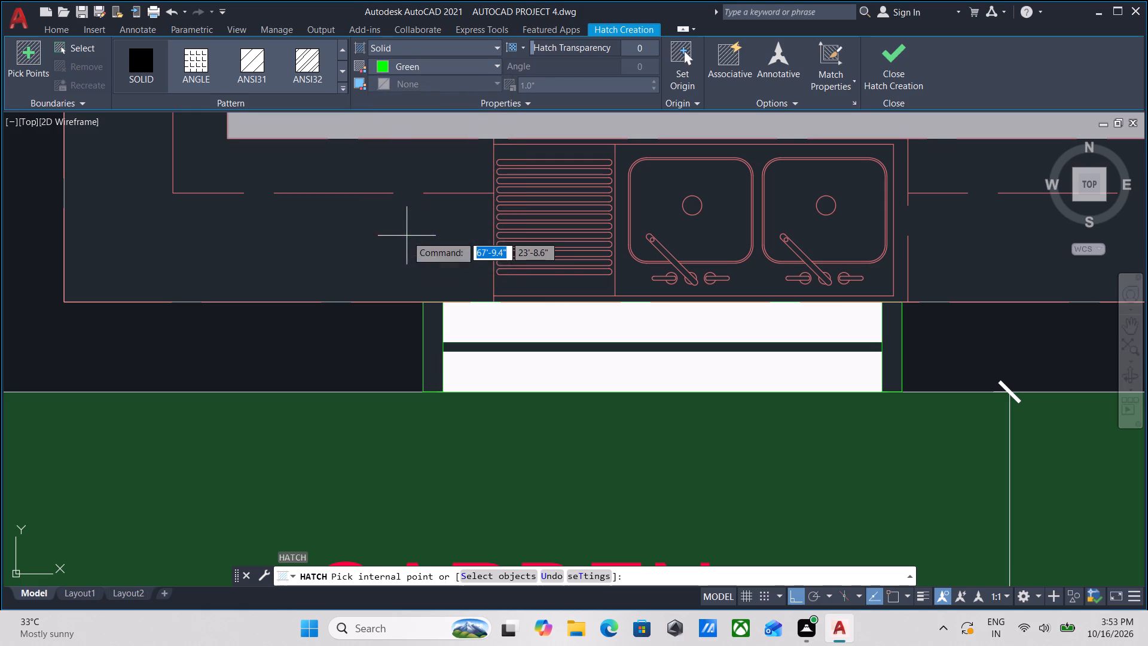
{"action": "scroll", "coordinate": [512, 339], "scroll_direction": "up", "scroll_amount": 2}
{"action": "left_click", "coordinate": [515, 356]}
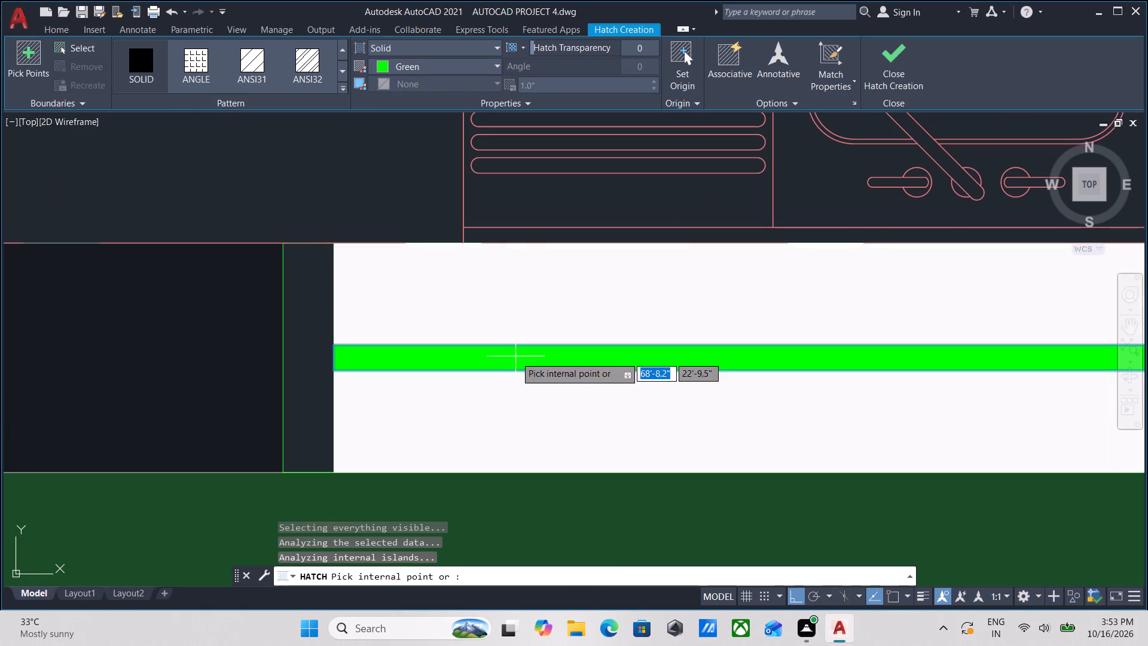
{"action": "left_click", "coordinate": [295, 339]}
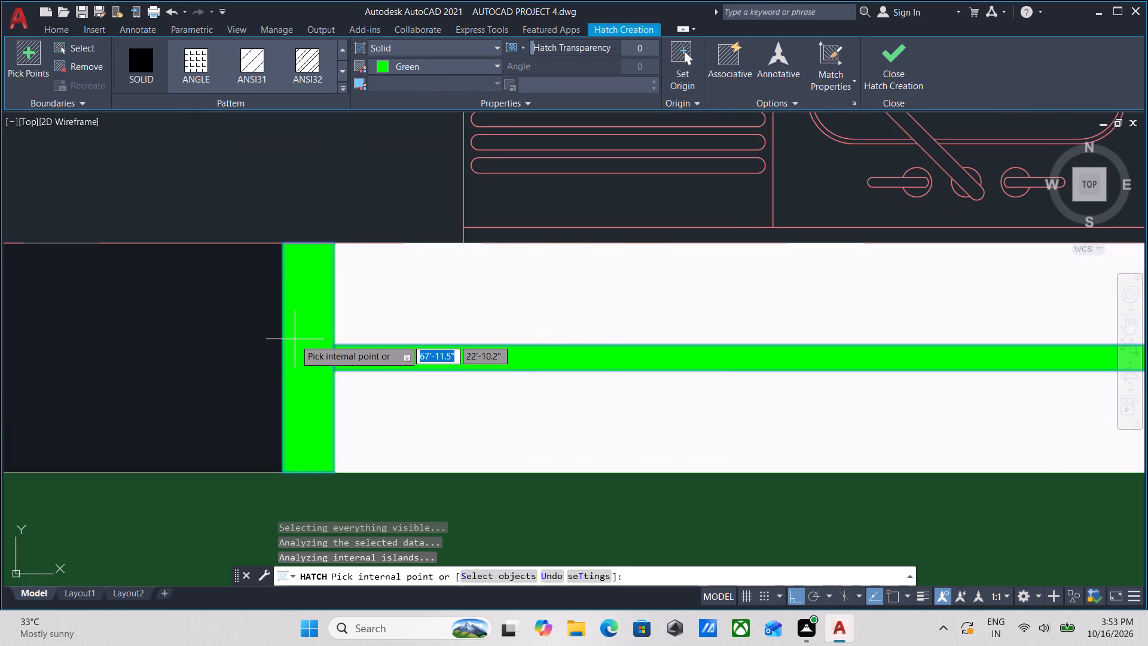
{"action": "scroll", "coordinate": [295, 339], "scroll_direction": "down", "scroll_amount": 2}
{"action": "middle_click_drag", "start_coordinate": [295, 339], "coordinate": [182, 287]}
{"action": "scroll", "coordinate": [630, 310], "scroll_direction": "up", "scroll_amount": 2}
{"action": "left_click", "coordinate": [661, 292]}
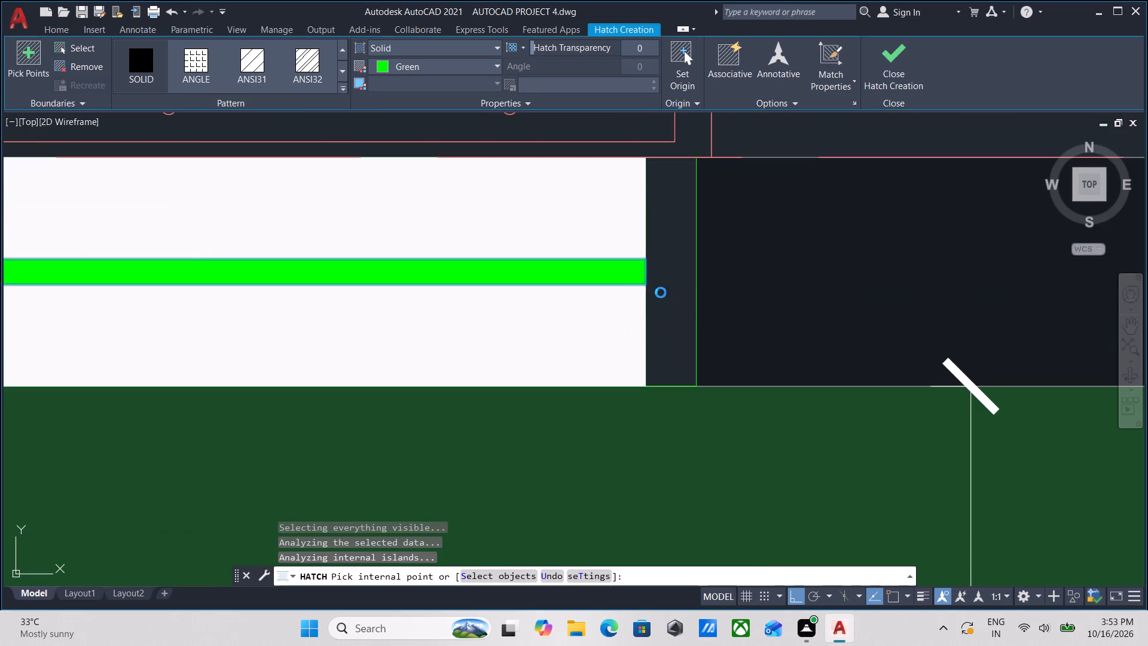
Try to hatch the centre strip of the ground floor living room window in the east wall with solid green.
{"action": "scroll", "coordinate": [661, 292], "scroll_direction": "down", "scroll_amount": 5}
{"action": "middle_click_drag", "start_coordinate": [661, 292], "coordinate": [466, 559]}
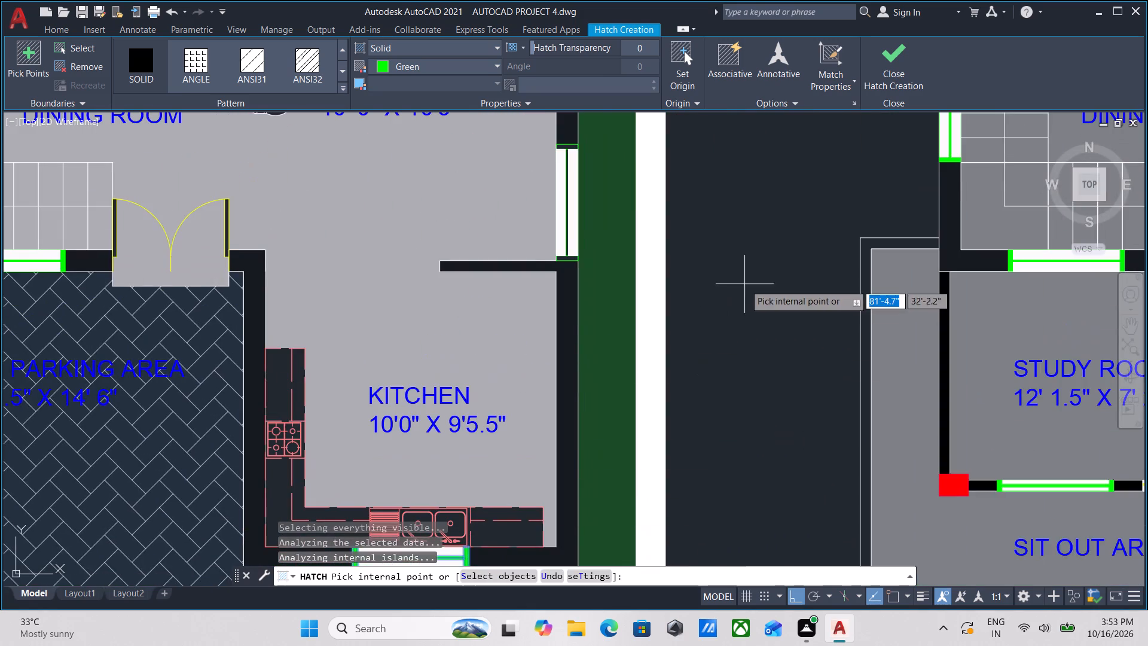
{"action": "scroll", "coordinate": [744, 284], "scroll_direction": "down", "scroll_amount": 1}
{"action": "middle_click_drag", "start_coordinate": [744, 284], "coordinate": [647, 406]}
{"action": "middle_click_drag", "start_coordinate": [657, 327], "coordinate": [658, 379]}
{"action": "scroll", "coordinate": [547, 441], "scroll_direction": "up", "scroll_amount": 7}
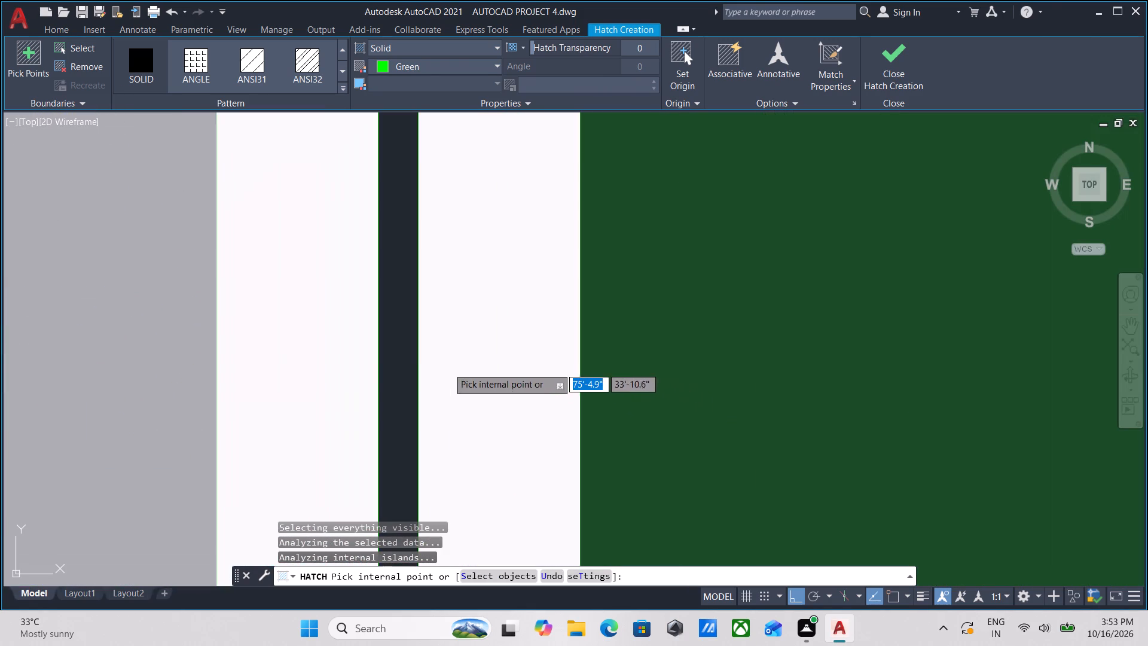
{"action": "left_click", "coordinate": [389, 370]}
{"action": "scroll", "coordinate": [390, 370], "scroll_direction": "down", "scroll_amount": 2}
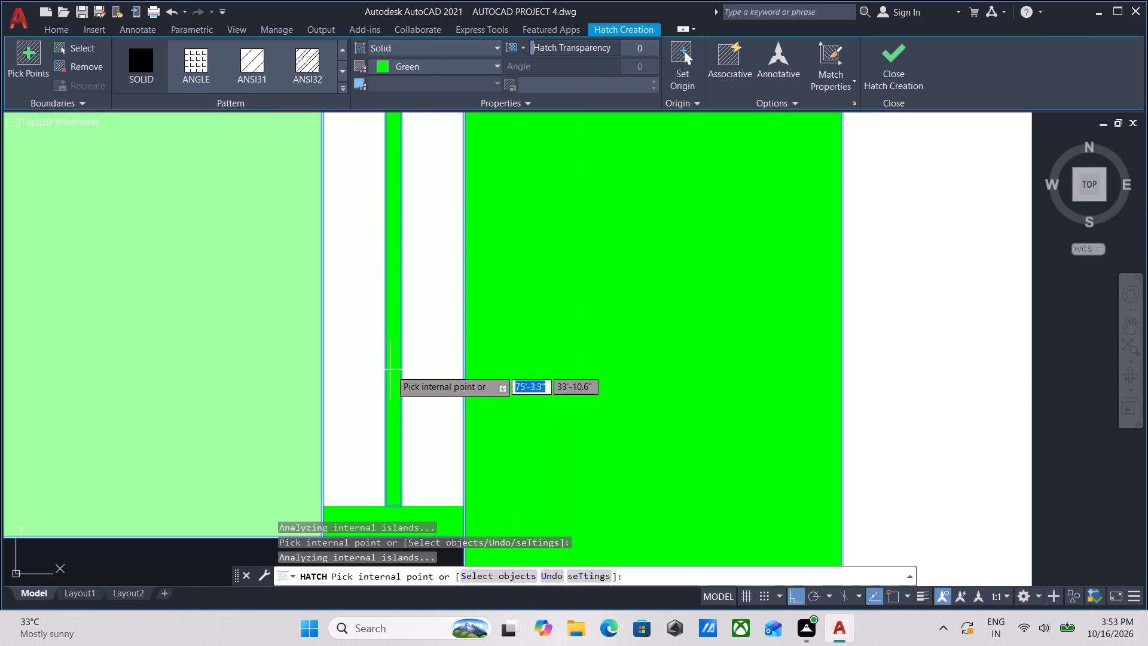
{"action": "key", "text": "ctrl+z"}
Hatch both end jambs and the centre strip of the ground floor living room's east window with a solid green fill.
{"action": "scroll", "coordinate": [394, 368], "scroll_direction": "down", "scroll_amount": 2}
{"action": "middle_click_drag", "start_coordinate": [395, 367], "coordinate": [487, 248]}
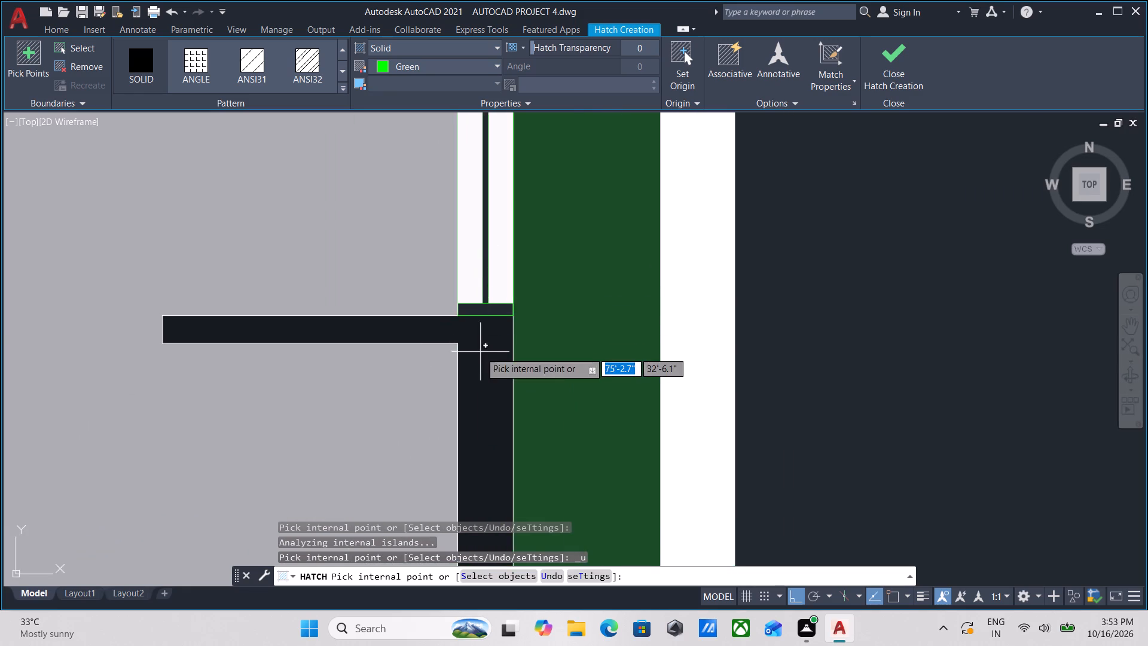
{"action": "scroll", "coordinate": [480, 352], "scroll_direction": "up", "scroll_amount": 3}
{"action": "left_click", "coordinate": [484, 188]}
{"action": "middle_click_drag", "start_coordinate": [484, 188], "coordinate": [484, 456]}
{"action": "middle_click_drag", "start_coordinate": [496, 223], "coordinate": [490, 433]}
{"action": "middle_click_drag", "start_coordinate": [494, 248], "coordinate": [481, 455]}
{"action": "middle_click_drag", "start_coordinate": [483, 282], "coordinate": [477, 516]}
{"action": "middle_click_drag", "start_coordinate": [482, 298], "coordinate": [480, 507]}
{"action": "middle_click_drag", "start_coordinate": [478, 355], "coordinate": [475, 446]}
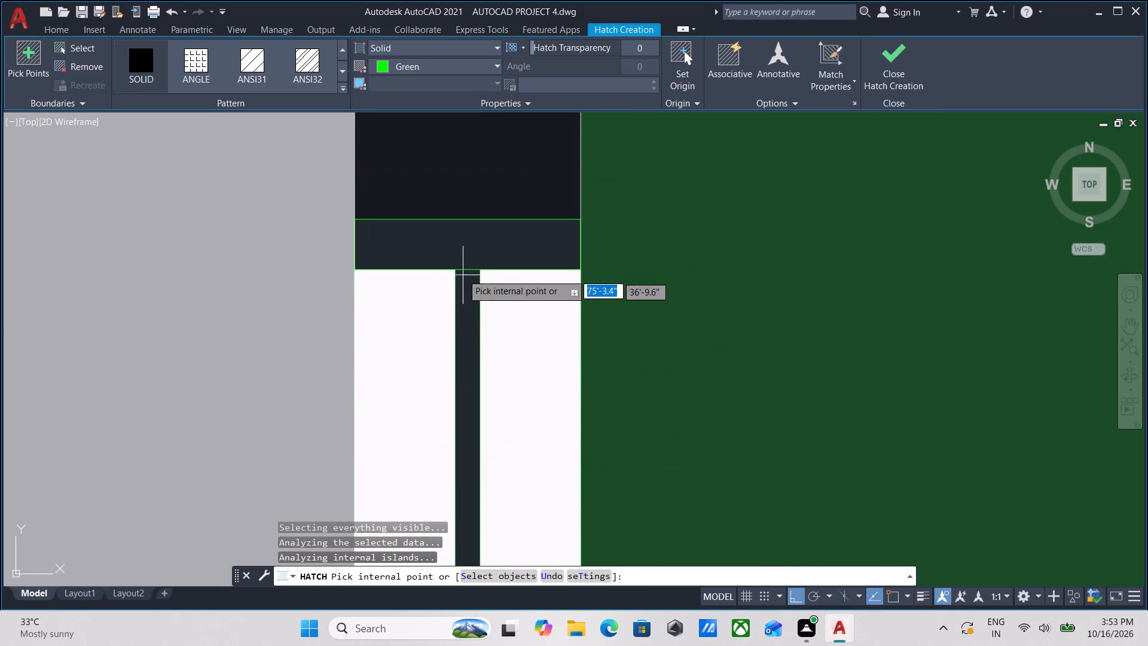
{"action": "left_click", "coordinate": [472, 248]}
{"action": "scroll", "coordinate": [472, 248], "scroll_direction": "down", "scroll_amount": 1}
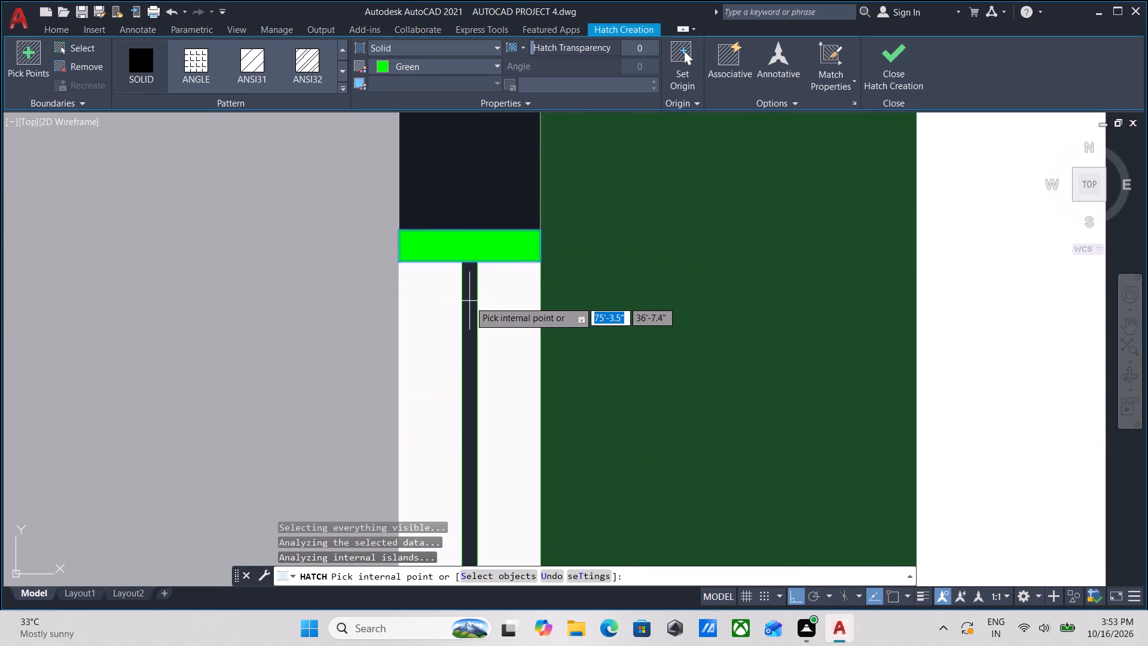
{"action": "left_click", "coordinate": [469, 301]}
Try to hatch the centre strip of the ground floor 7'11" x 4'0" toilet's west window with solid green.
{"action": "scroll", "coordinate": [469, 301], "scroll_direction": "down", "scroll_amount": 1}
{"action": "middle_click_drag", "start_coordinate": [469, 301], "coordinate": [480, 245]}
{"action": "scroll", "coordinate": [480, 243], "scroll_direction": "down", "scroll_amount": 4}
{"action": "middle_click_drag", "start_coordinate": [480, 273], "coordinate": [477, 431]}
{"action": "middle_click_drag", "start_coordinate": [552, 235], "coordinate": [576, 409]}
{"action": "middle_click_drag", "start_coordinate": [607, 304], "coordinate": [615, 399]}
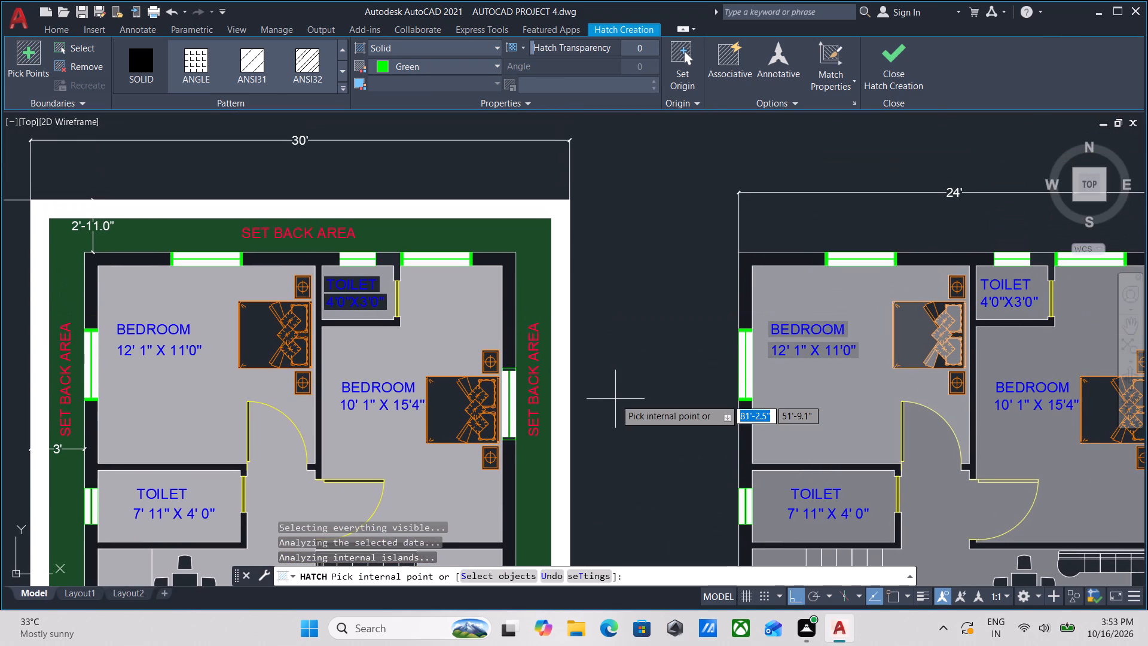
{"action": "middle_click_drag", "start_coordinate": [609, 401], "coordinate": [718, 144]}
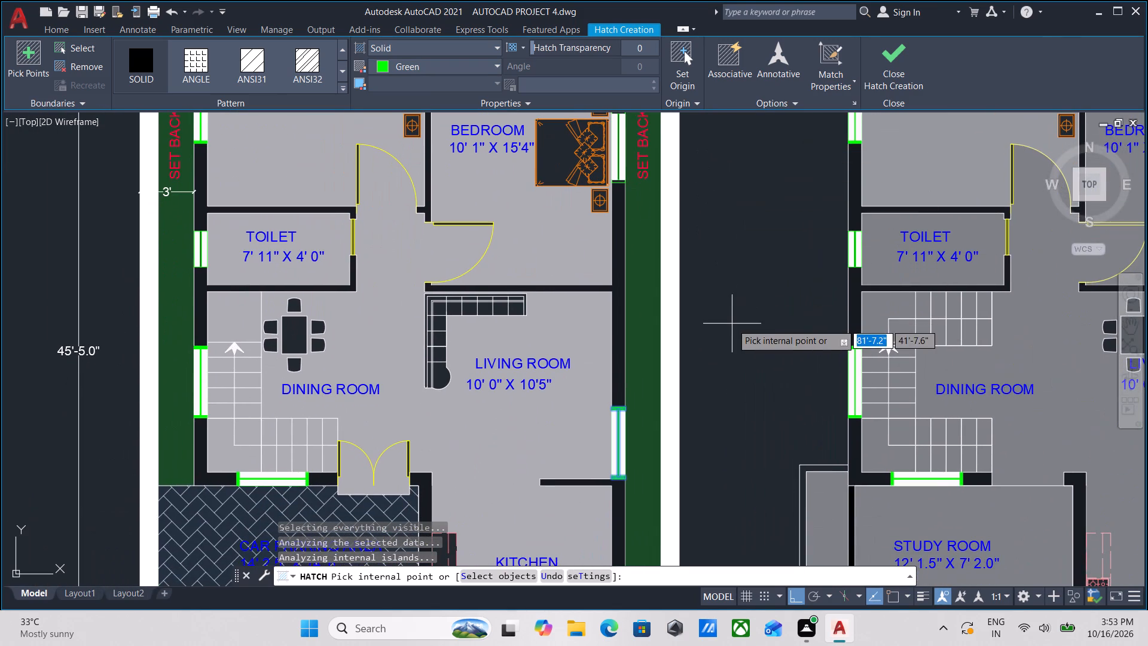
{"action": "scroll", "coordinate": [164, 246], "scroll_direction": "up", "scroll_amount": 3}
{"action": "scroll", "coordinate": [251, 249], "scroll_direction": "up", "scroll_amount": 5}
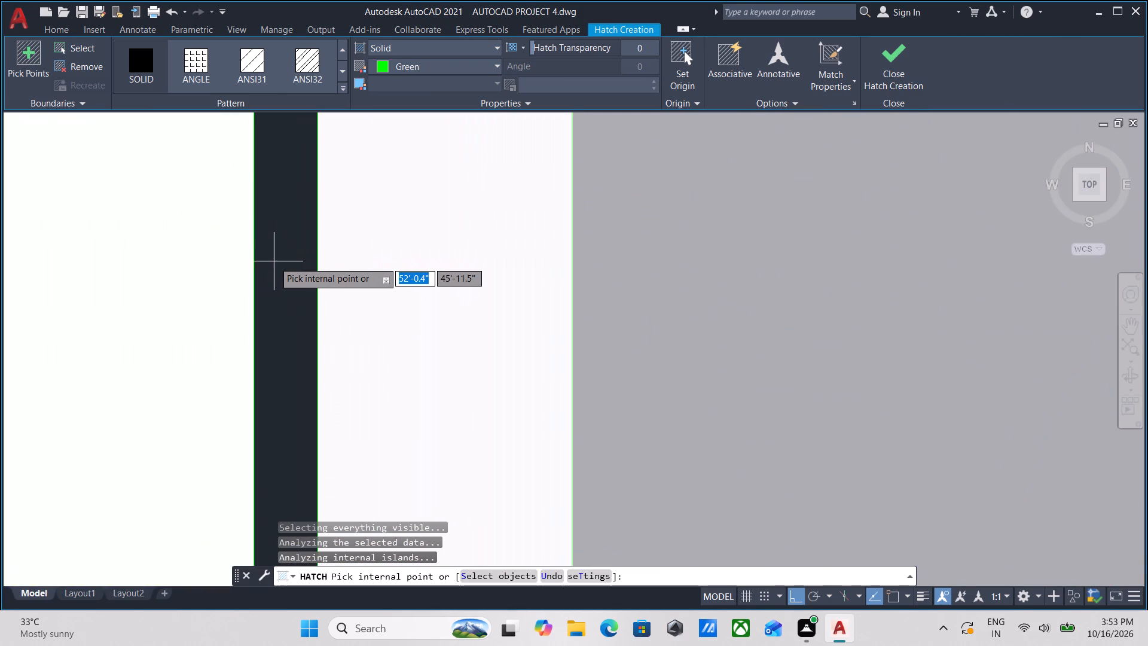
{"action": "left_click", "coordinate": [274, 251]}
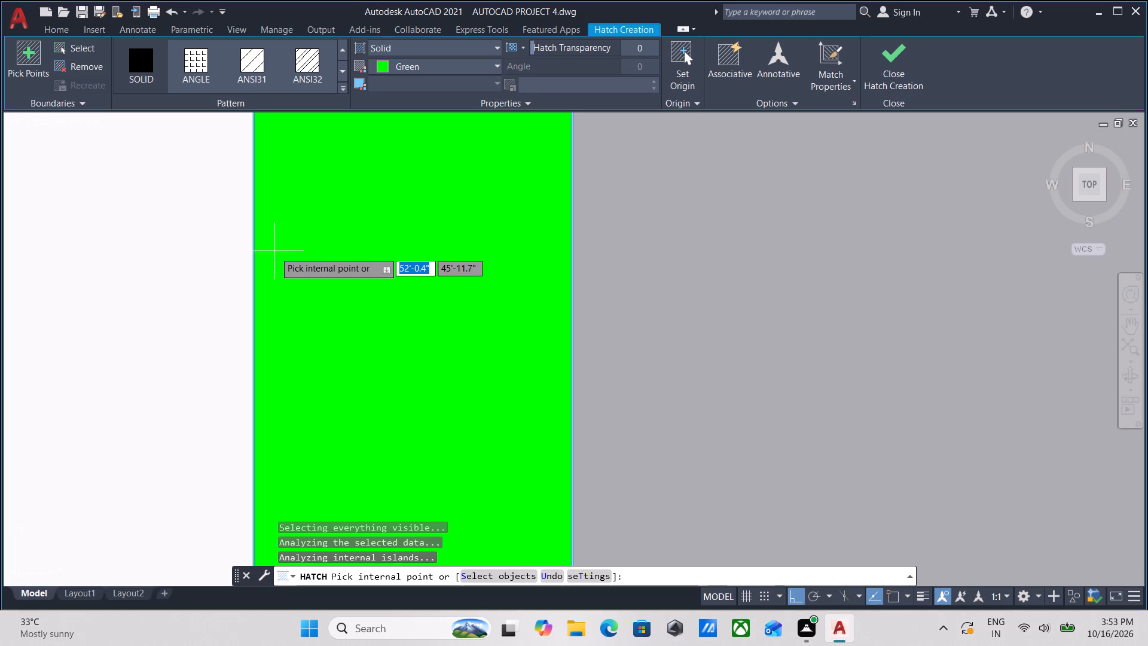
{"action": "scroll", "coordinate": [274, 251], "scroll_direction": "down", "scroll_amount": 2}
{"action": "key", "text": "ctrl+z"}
Hatch the centre strip of the ground floor 7'11" x 4'0" toilet's west window with a solid green fill.
{"action": "scroll", "coordinate": [271, 252], "scroll_direction": "down", "scroll_amount": 1}
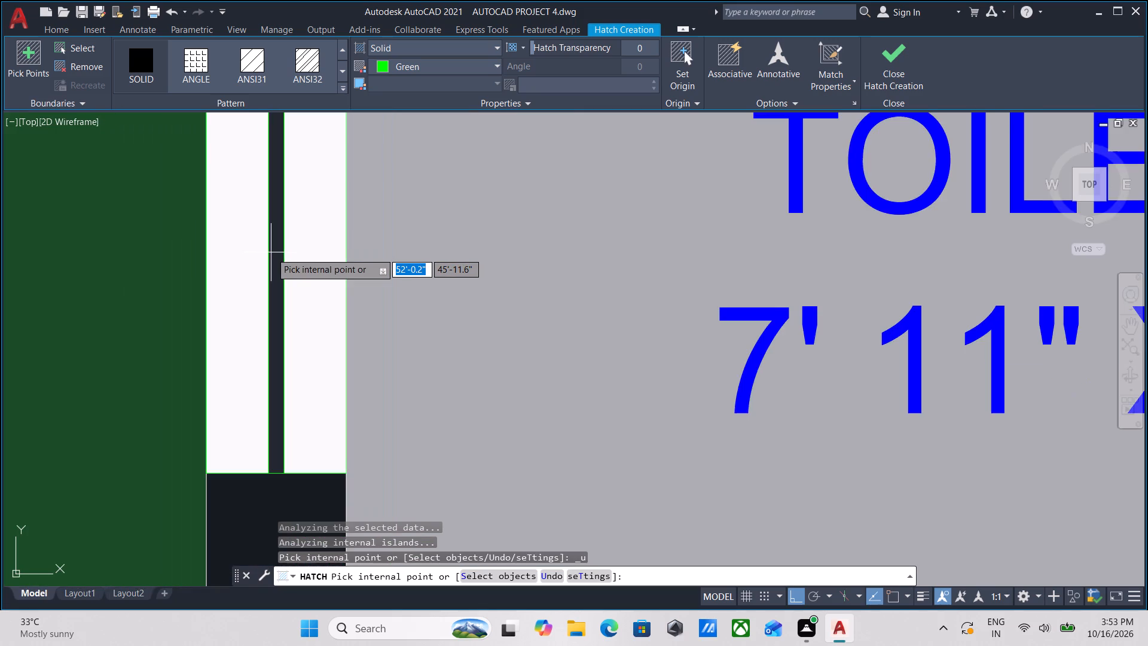
{"action": "scroll", "coordinate": [271, 258], "scroll_direction": "down", "scroll_amount": 1}
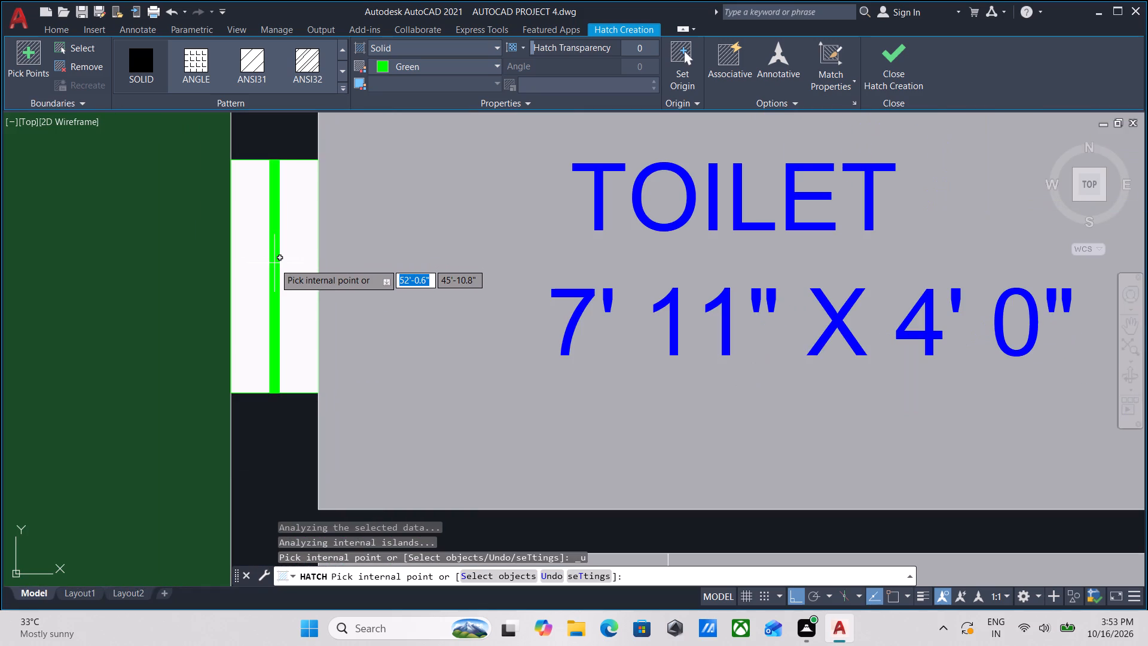
{"action": "left_click", "coordinate": [274, 263]}
Check the window frames around the first floor plan for missing green fill and end the hatch command.
{"action": "scroll", "coordinate": [275, 263], "scroll_direction": "down", "scroll_amount": 2}
{"action": "scroll", "coordinate": [278, 267], "scroll_direction": "up", "scroll_amount": 3}
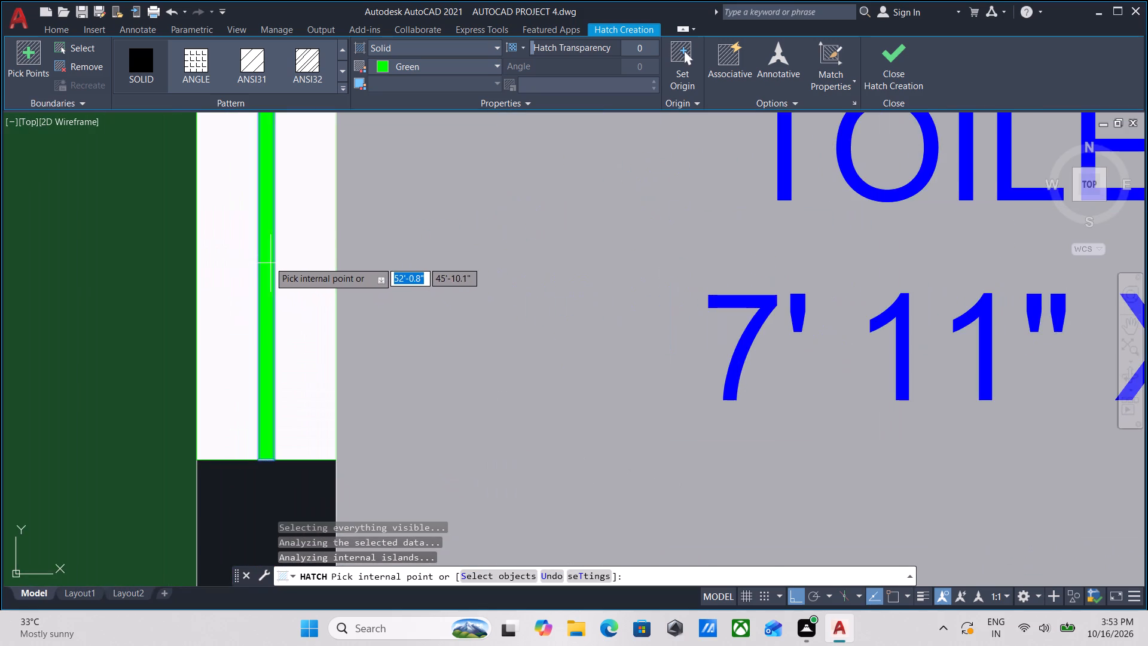
{"action": "scroll", "coordinate": [258, 247], "scroll_direction": "up", "scroll_amount": 4}
{"action": "scroll", "coordinate": [258, 246], "scroll_direction": "down", "scroll_amount": 9}
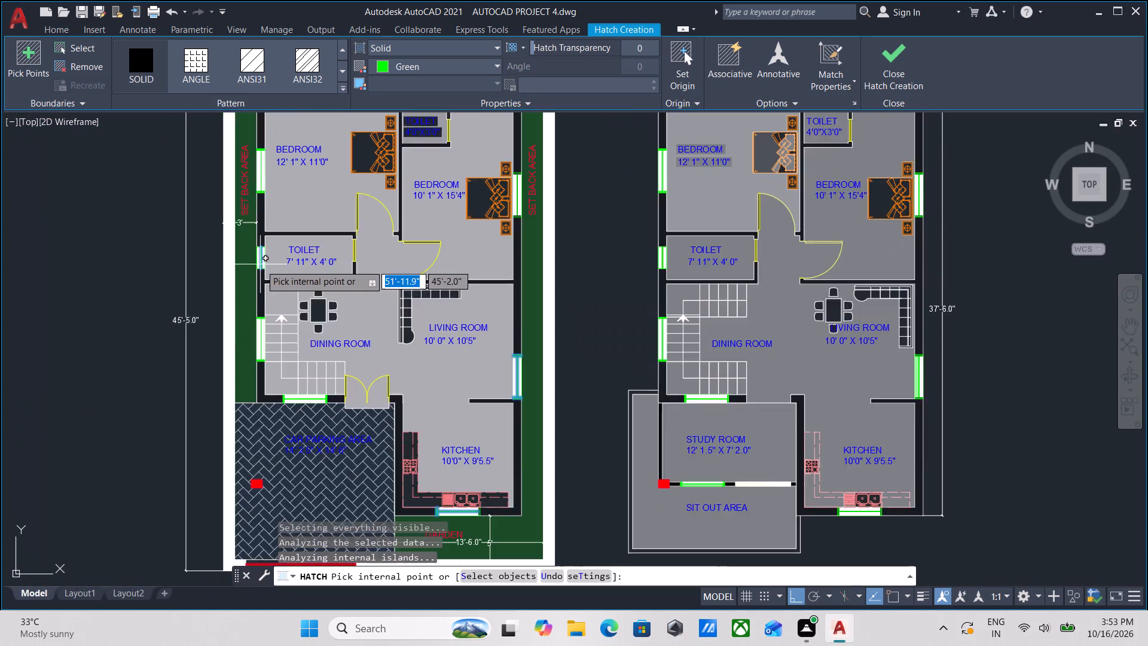
{"action": "scroll", "coordinate": [260, 264], "scroll_direction": "down", "scroll_amount": 2}
{"action": "scroll", "coordinate": [532, 353], "scroll_direction": "up", "scroll_amount": 2}
{"action": "scroll", "coordinate": [407, 256], "scroll_direction": "up", "scroll_amount": 2}
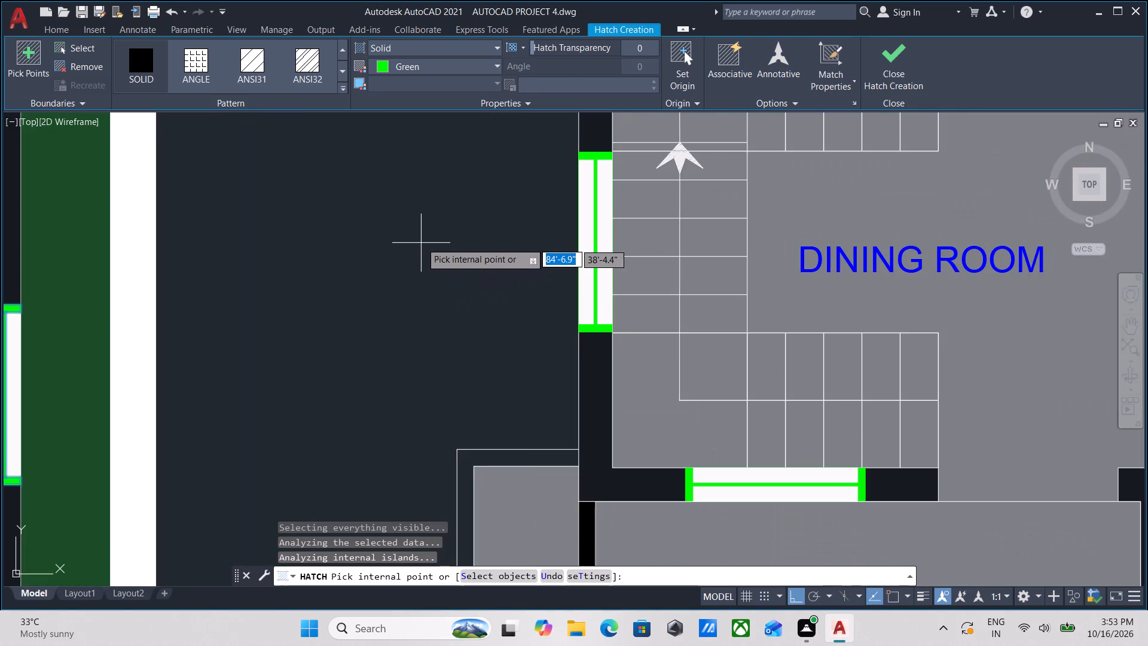
{"action": "scroll", "coordinate": [421, 242], "scroll_direction": "down", "scroll_amount": 4}
{"action": "scroll", "coordinate": [618, 363], "scroll_direction": "up", "scroll_amount": 3}
{"action": "scroll", "coordinate": [440, 321], "scroll_direction": "up", "scroll_amount": 1}
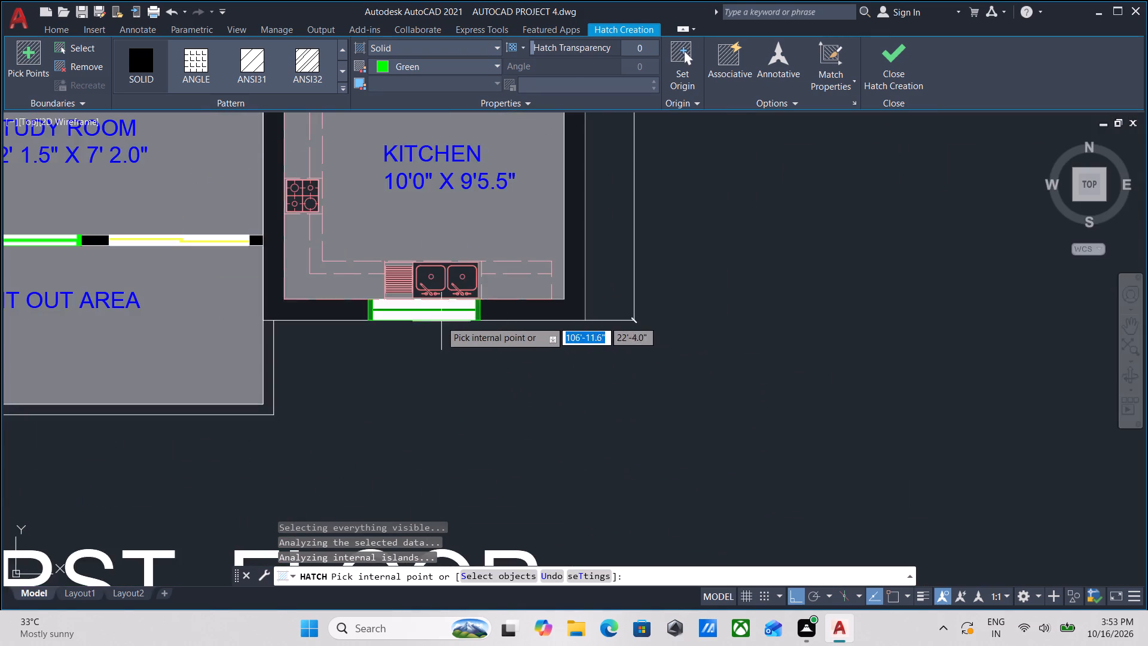
{"action": "scroll", "coordinate": [439, 320], "scroll_direction": "up", "scroll_amount": 2}
{"action": "scroll", "coordinate": [385, 279], "scroll_direction": "down", "scroll_amount": 3}
{"action": "scroll", "coordinate": [508, 336], "scroll_direction": "down", "scroll_amount": 2}
{"action": "middle_click_drag", "start_coordinate": [508, 337], "coordinate": [499, 490]}
{"action": "scroll", "coordinate": [545, 327], "scroll_direction": "up", "scroll_amount": 2}
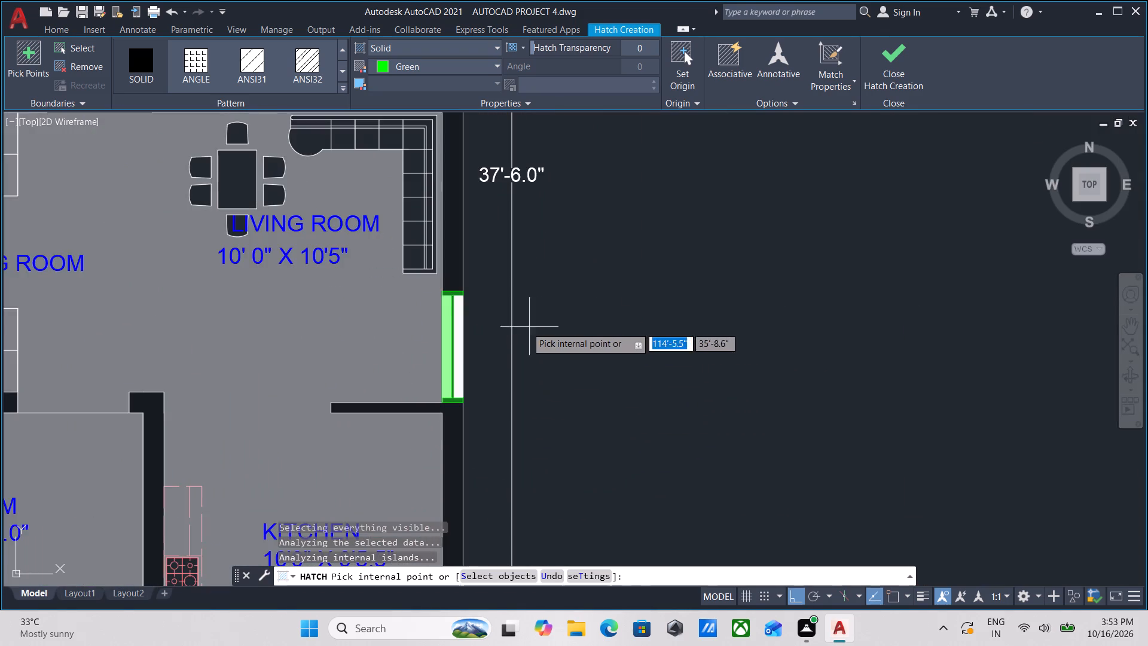
{"action": "scroll", "coordinate": [466, 337], "scroll_direction": "up", "scroll_amount": 3}
{"action": "scroll", "coordinate": [639, 265], "scroll_direction": "down", "scroll_amount": 3}
{"action": "middle_click_drag", "start_coordinate": [651, 262], "coordinate": [626, 492]}
{"action": "middle_click_drag", "start_coordinate": [682, 296], "coordinate": [646, 489]}
{"action": "scroll", "coordinate": [535, 266], "scroll_direction": "up", "scroll_amount": 2}
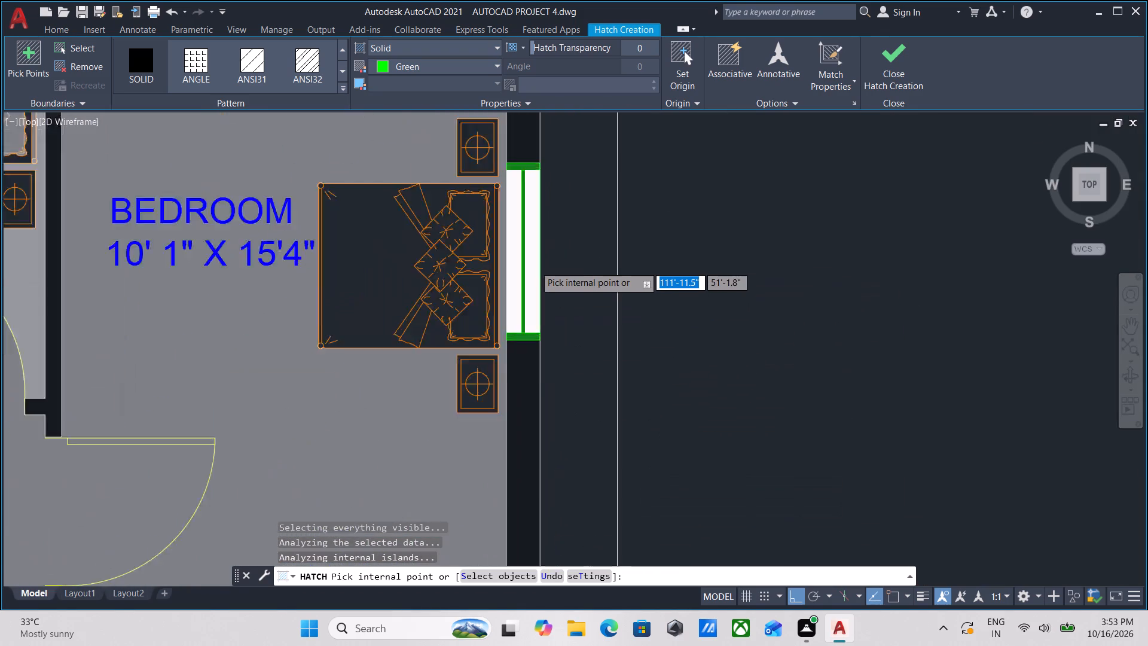
{"action": "scroll", "coordinate": [535, 265], "scroll_direction": "up", "scroll_amount": 2}
{"action": "scroll", "coordinate": [535, 265], "scroll_direction": "down", "scroll_amount": 5}
{"action": "scroll", "coordinate": [659, 281], "scroll_direction": "down", "scroll_amount": 1}
{"action": "middle_click_drag", "start_coordinate": [659, 281], "coordinate": [670, 416]}
{"action": "scroll", "coordinate": [538, 285], "scroll_direction": "up", "scroll_amount": 4}
{"action": "scroll", "coordinate": [450, 359], "scroll_direction": "up", "scroll_amount": 1}
{"action": "middle_click_drag", "start_coordinate": [445, 351], "coordinate": [575, 160]}
{"action": "scroll", "coordinate": [469, 197], "scroll_direction": "down", "scroll_amount": 3}
{"action": "middle_click_drag", "start_coordinate": [477, 191], "coordinate": [573, 118]}
{"action": "middle_click_drag", "start_coordinate": [187, 308], "coordinate": [463, 112]}
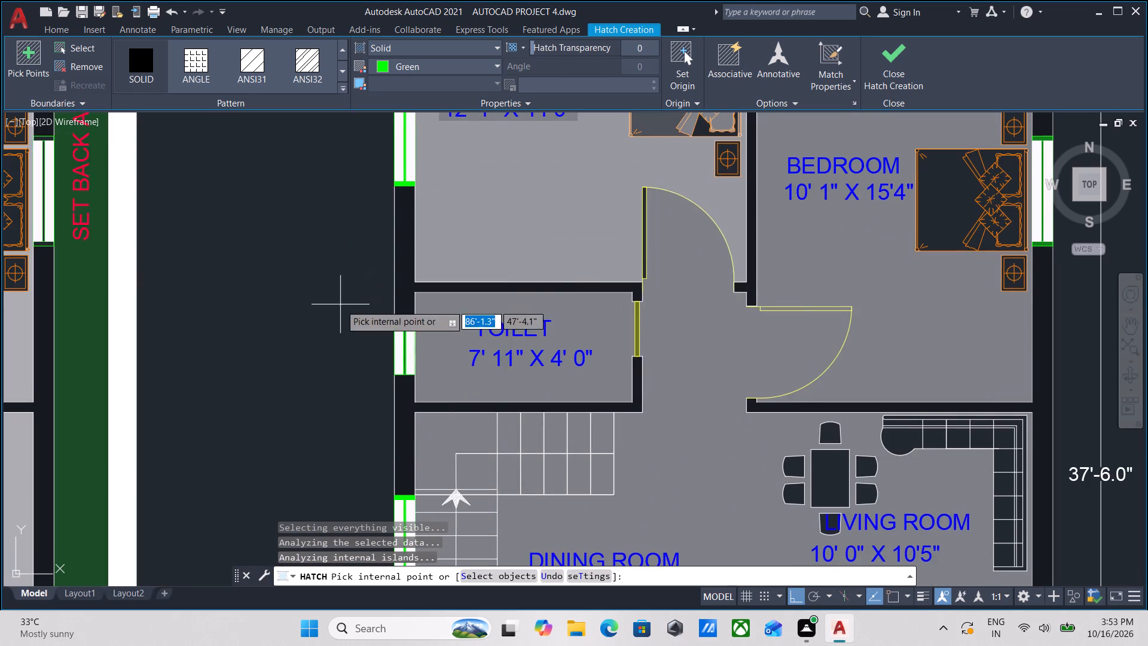
{"action": "middle_click_drag", "start_coordinate": [340, 304], "coordinate": [404, 117]}
{"action": "scroll", "coordinate": [457, 186], "scroll_direction": "up", "scroll_amount": 5}
{"action": "scroll", "coordinate": [490, 164], "scroll_direction": "down", "scroll_amount": 5}
{"action": "middle_click_drag", "start_coordinate": [391, 260], "coordinate": [419, 206]}
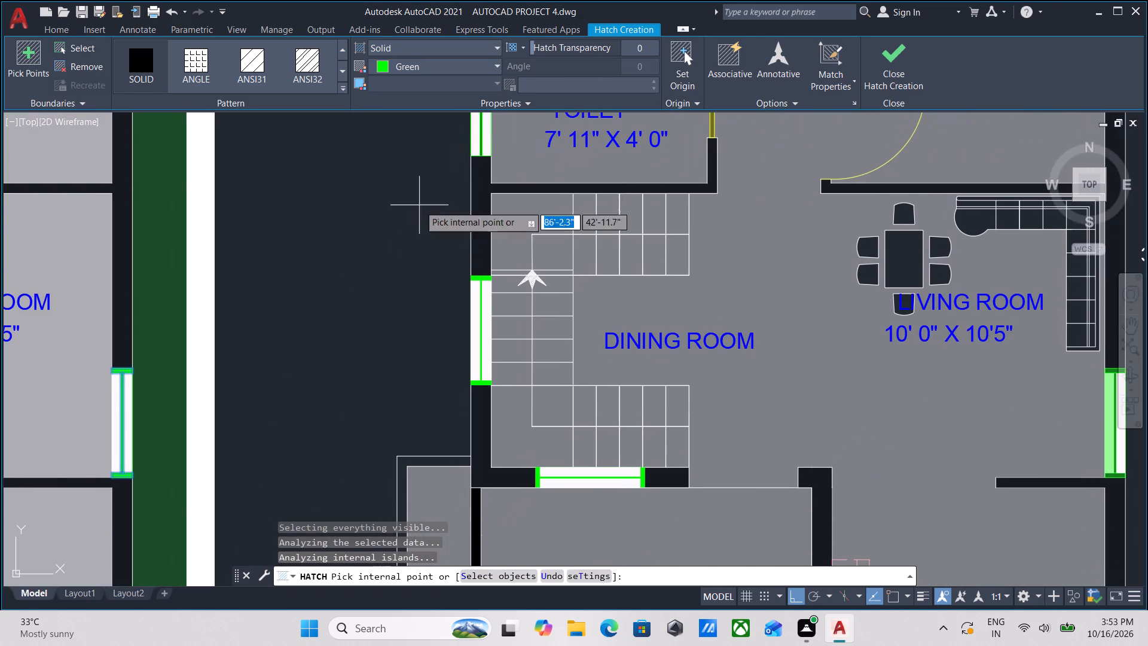
{"action": "left_click", "coordinate": [892, 60]}
Examine the ground floor's front gate and garden side, and both floor plans as a whole.
{"action": "scroll", "coordinate": [543, 291], "scroll_direction": "down", "scroll_amount": 3}
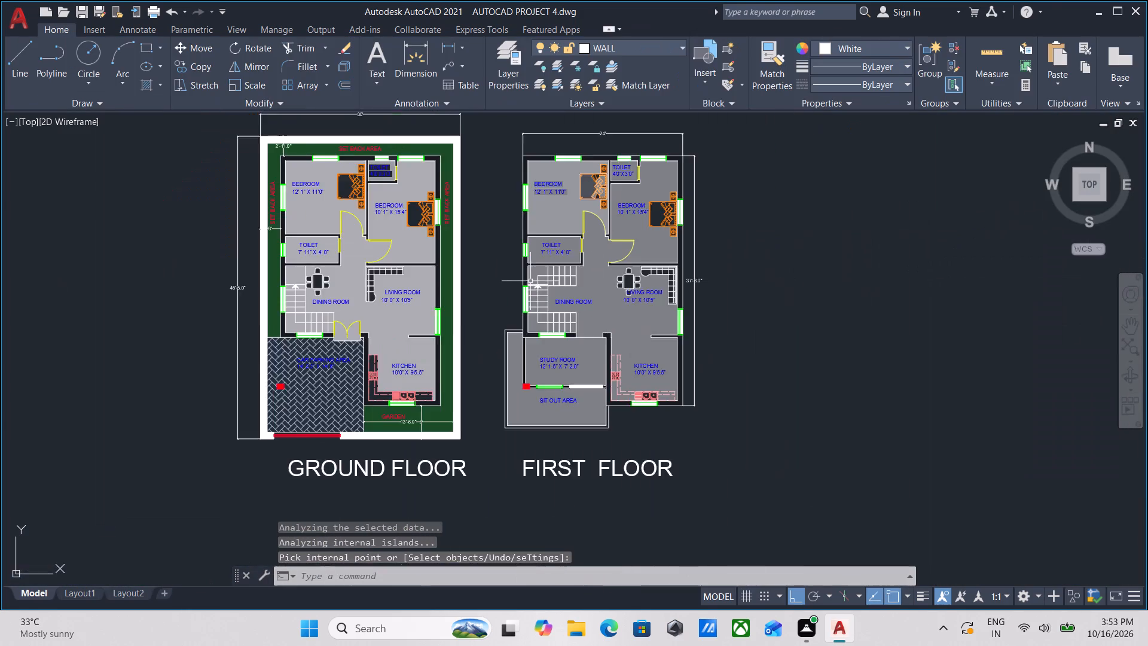
{"action": "middle_click_drag", "start_coordinate": [530, 281], "coordinate": [544, 118]}
{"action": "scroll", "coordinate": [324, 290], "scroll_direction": "up", "scroll_amount": 3}
{"action": "scroll", "coordinate": [229, 245], "scroll_direction": "up", "scroll_amount": 3}
{"action": "scroll", "coordinate": [228, 243], "scroll_direction": "down", "scroll_amount": 1}
{"action": "middle_click_drag", "start_coordinate": [228, 244], "coordinate": [222, 419]}
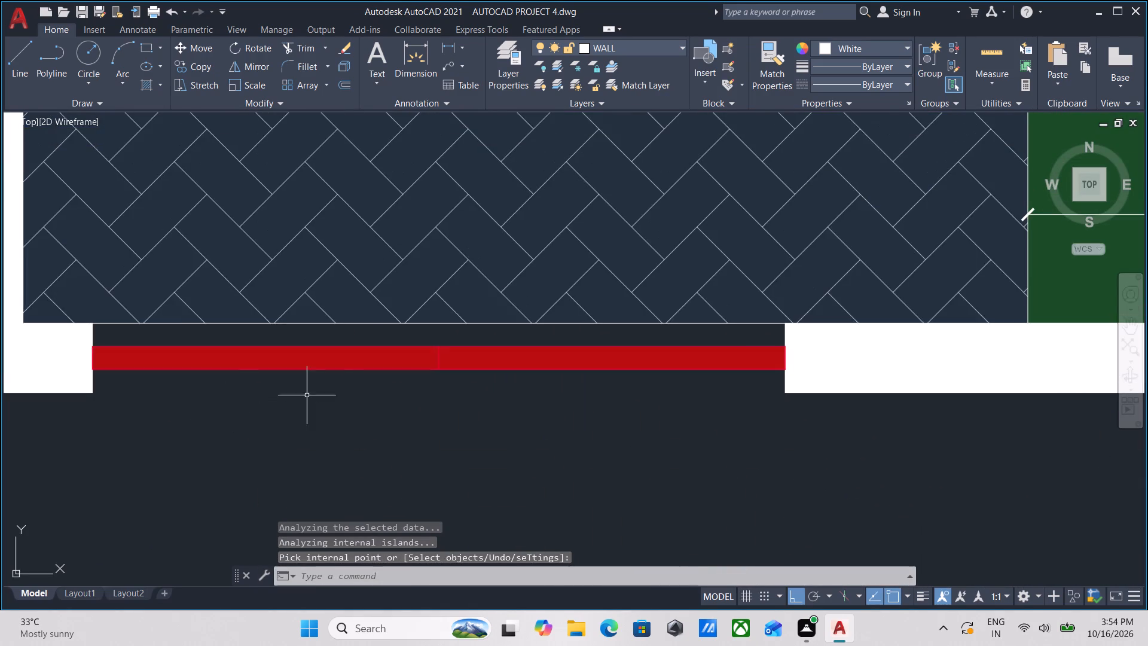
{"action": "scroll", "coordinate": [354, 348], "scroll_direction": "down", "scroll_amount": 4}
{"action": "scroll", "coordinate": [436, 377], "scroll_direction": "up", "scroll_amount": 3}
{"action": "scroll", "coordinate": [359, 374], "scroll_direction": "down", "scroll_amount": 1}
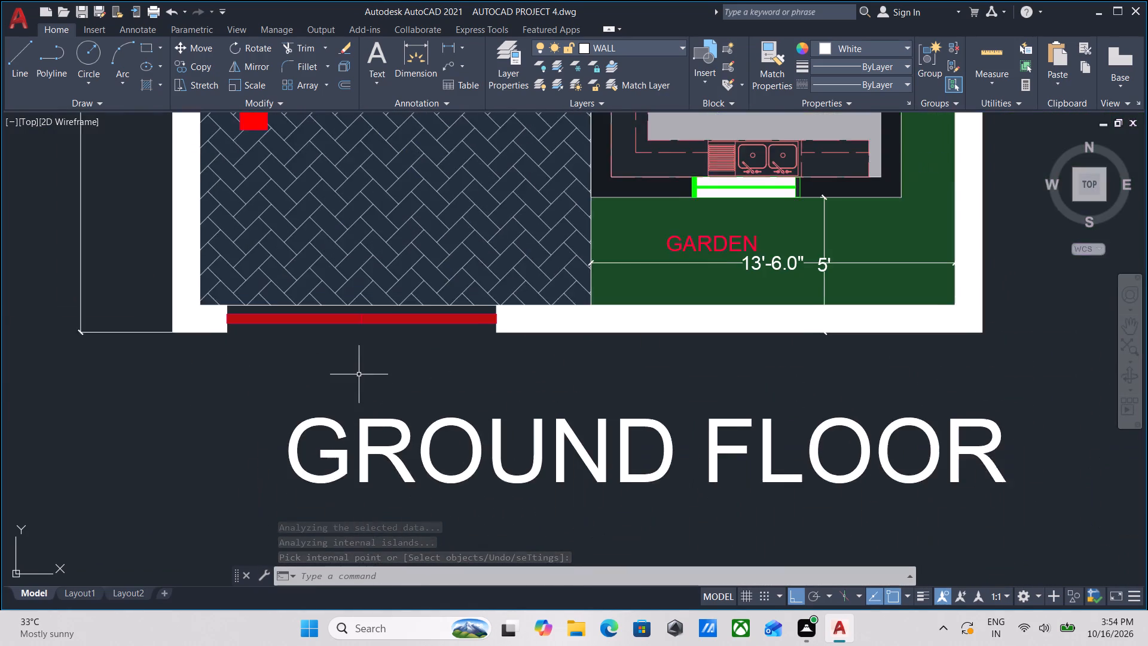
{"action": "middle_click_drag", "start_coordinate": [362, 366], "coordinate": [394, 322]}
{"action": "scroll", "coordinate": [396, 321], "scroll_direction": "down", "scroll_amount": 3}
{"action": "middle_click_drag", "start_coordinate": [396, 321], "coordinate": [261, 441]}
{"action": "scroll", "coordinate": [388, 373], "scroll_direction": "up", "scroll_amount": 2}
{"action": "scroll", "coordinate": [465, 312], "scroll_direction": "down", "scroll_amount": 2}
{"action": "middle_click_drag", "start_coordinate": [465, 318], "coordinate": [480, 398]}
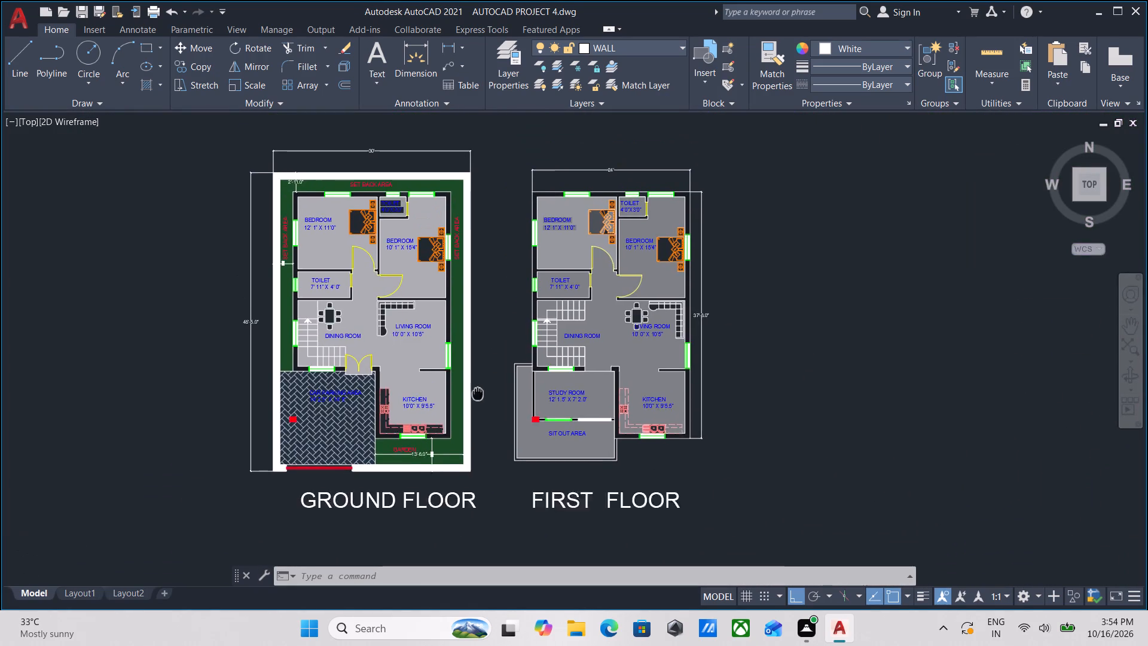
{"action": "middle_click_drag", "start_coordinate": [480, 398], "coordinate": [486, 413]}
Set DIMLINEAR (DLI) to repeat with MULTIPLE and dimension the inner width of the ground floor 12'1" x 11'0" bedroom, above its room label.
{"action": "scroll", "coordinate": [352, 271], "scroll_direction": "up", "scroll_amount": 2}
{"action": "middle_click_drag", "start_coordinate": [300, 281], "coordinate": [415, 309]}
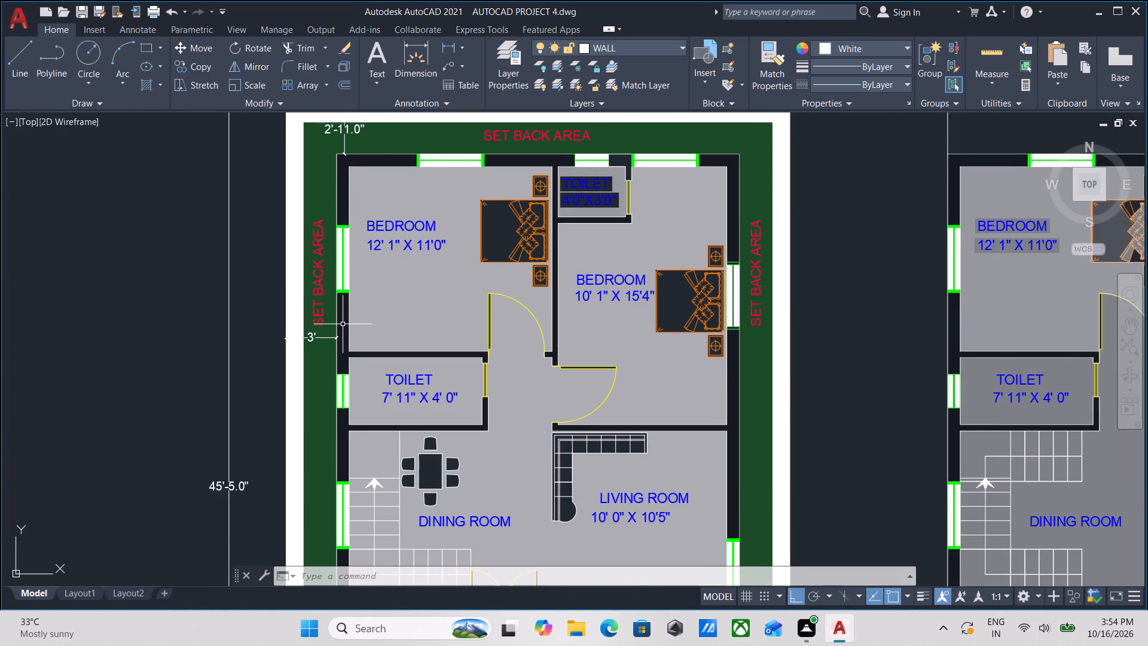
{"action": "key", "text": "d"}
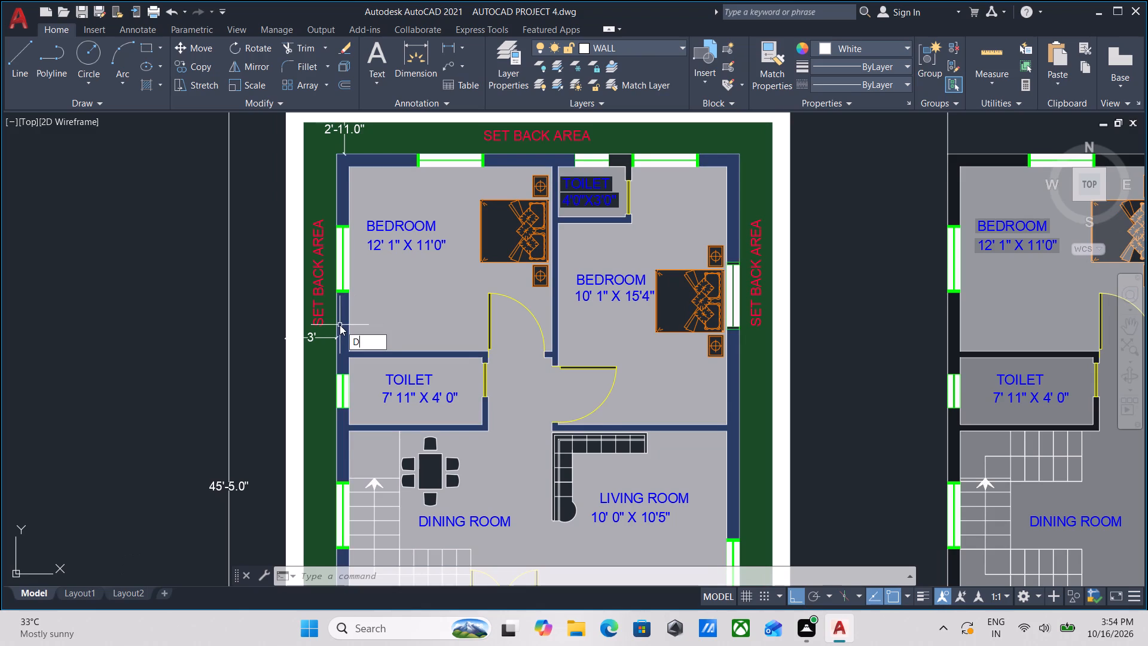
{"action": "key", "text": "BackSpace"}
{"action": "key", "text": "BackSpace"}
{"action": "type", "text": "MU"}
{"action": "key", "text": "Return"}
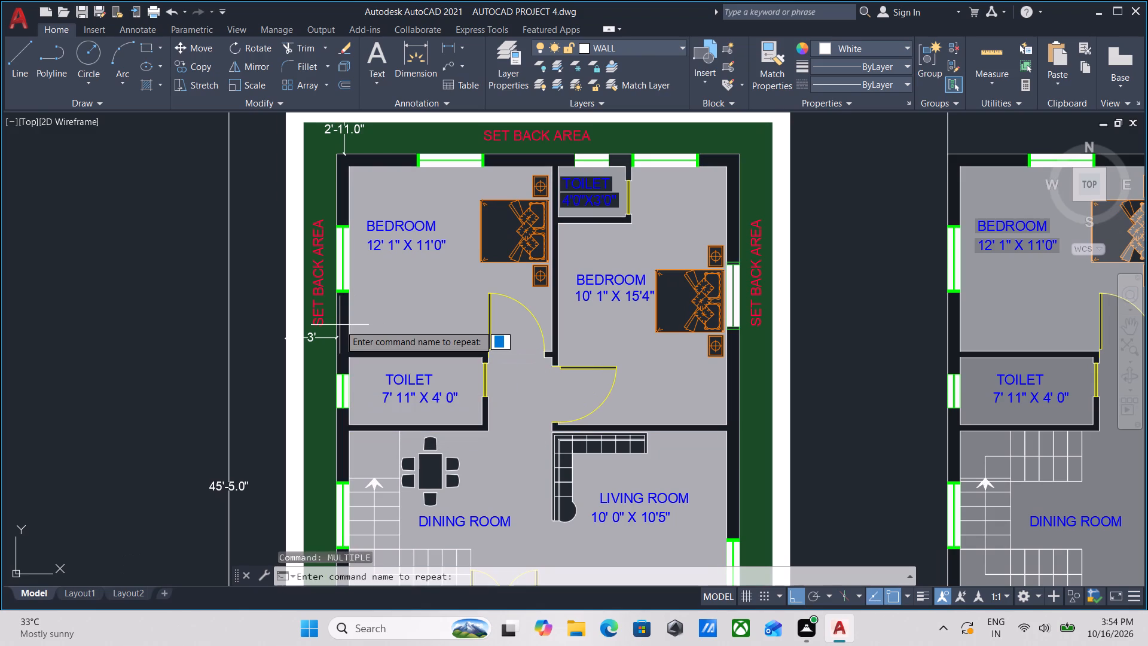
{"action": "scroll", "coordinate": [441, 272], "scroll_direction": "up", "scroll_amount": 2}
{"action": "scroll", "coordinate": [396, 313], "scroll_direction": "down", "scroll_amount": 1}
{"action": "middle_click_drag", "start_coordinate": [404, 310], "coordinate": [466, 288]}
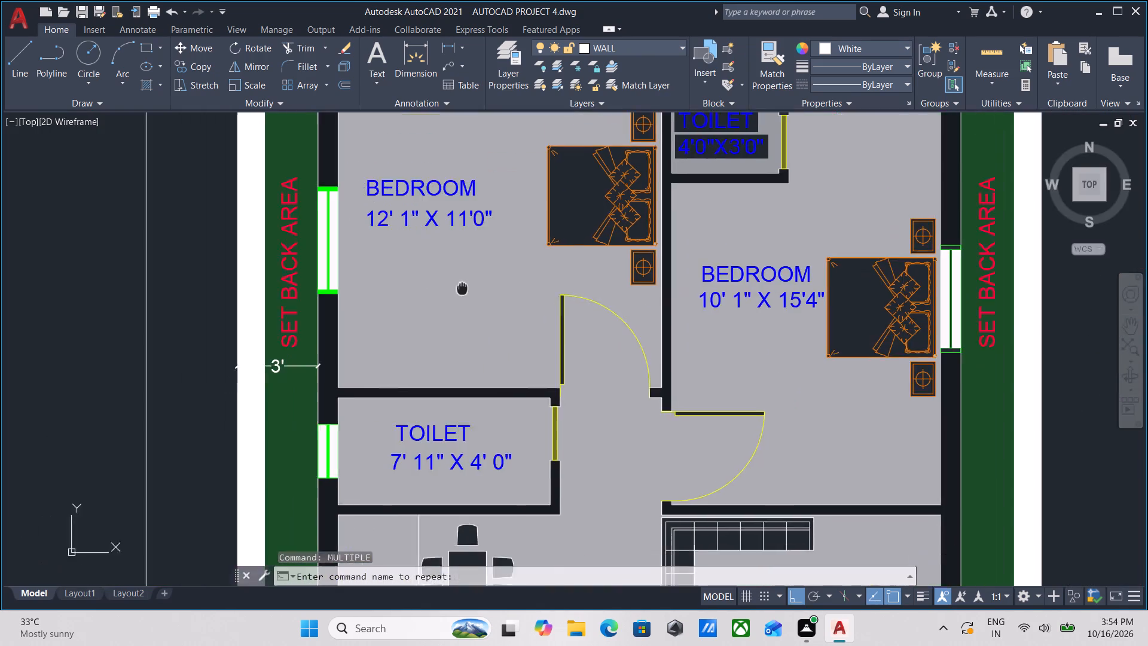
{"action": "middle_click_drag", "start_coordinate": [466, 288], "coordinate": [467, 288]}
{"action": "scroll", "coordinate": [467, 288], "scroll_direction": "down", "scroll_amount": 1}
{"action": "middle_click_drag", "start_coordinate": [444, 326], "coordinate": [444, 397]}
{"action": "scroll", "coordinate": [444, 362], "scroll_direction": "up", "scroll_amount": 2}
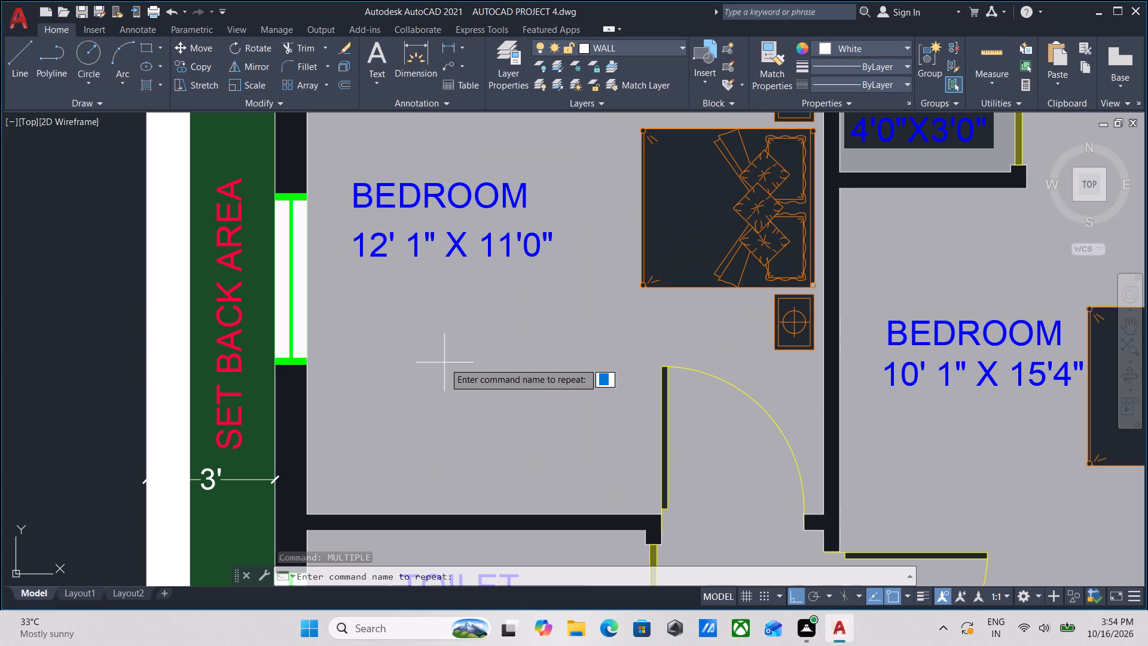
{"action": "type", "text": "DLI"}
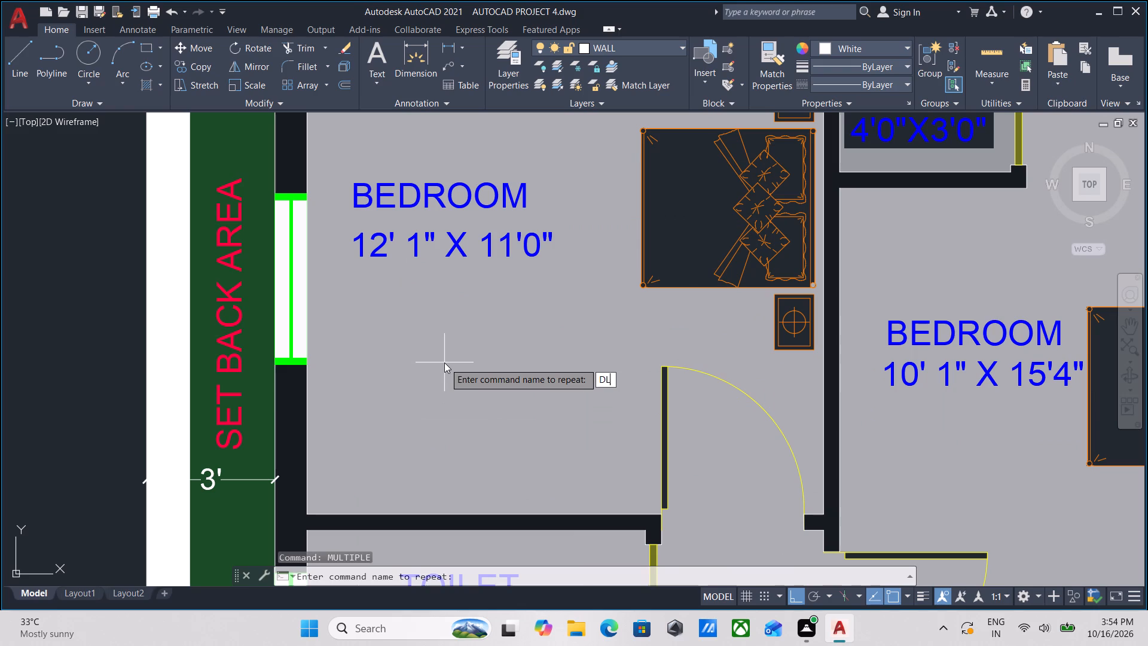
{"action": "key", "text": "Return"}
{"action": "scroll", "coordinate": [444, 362], "scroll_direction": "down", "scroll_amount": 1}
{"action": "middle_click_drag", "start_coordinate": [472, 398], "coordinate": [502, 441]}
{"action": "scroll", "coordinate": [376, 234], "scroll_direction": "up", "scroll_amount": 2}
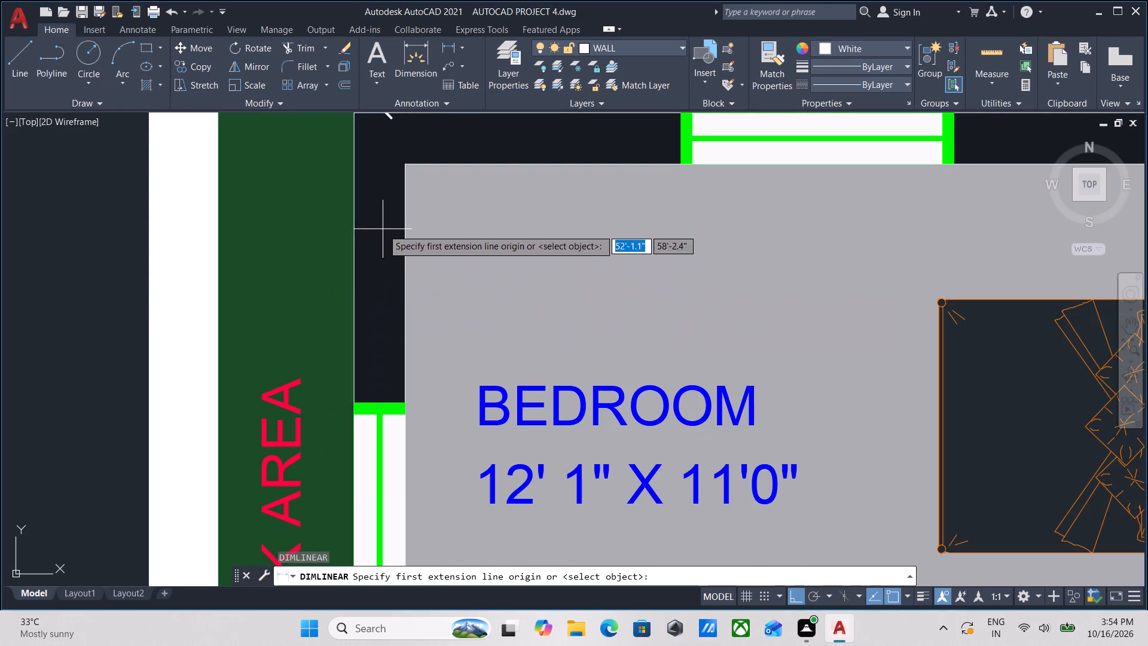
{"action": "left_click", "coordinate": [408, 255]}
{"action": "middle_click_drag", "start_coordinate": [648, 268], "coordinate": [301, 310]}
{"action": "scroll", "coordinate": [430, 306], "scroll_direction": "down", "scroll_amount": 2}
{"action": "middle_click_drag", "start_coordinate": [430, 306], "coordinate": [341, 338]}
{"action": "scroll", "coordinate": [483, 351], "scroll_direction": "up", "scroll_amount": 2}
{"action": "left_click", "coordinate": [572, 309]}
{"action": "scroll", "coordinate": [466, 311], "scroll_direction": "down", "scroll_amount": 1}
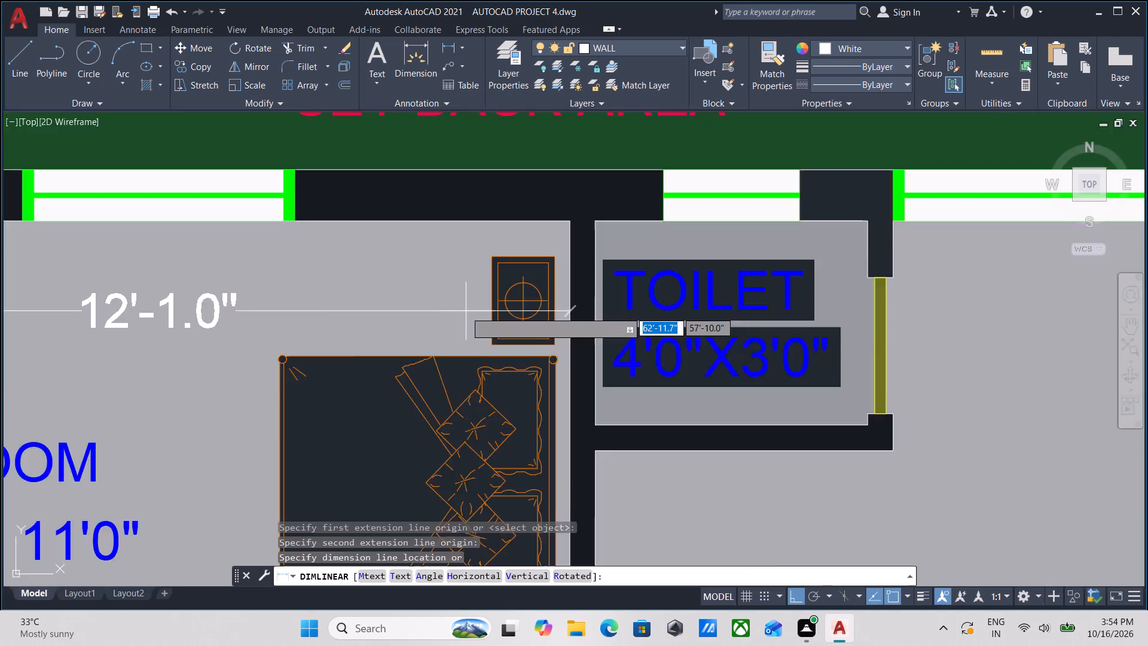
{"action": "scroll", "coordinate": [465, 311], "scroll_direction": "down", "scroll_amount": 1}
{"action": "left_click", "coordinate": [378, 313]}
Dimension the inner north-south length of the ground floor 12'1" x 11'0" bedroom, placing the dimension near its west wall.
{"action": "scroll", "coordinate": [336, 328], "scroll_direction": "down", "scroll_amount": 1}
{"action": "middle_click_drag", "start_coordinate": [336, 328], "coordinate": [349, 307]}
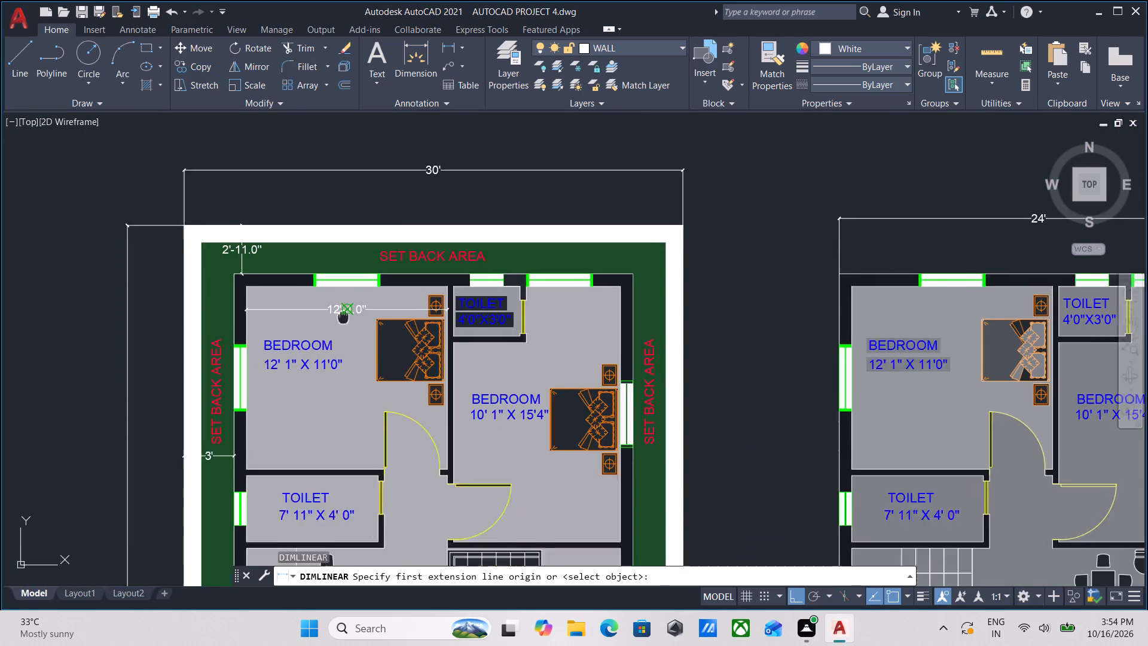
{"action": "middle_click_drag", "start_coordinate": [349, 307], "coordinate": [401, 261]}
{"action": "scroll", "coordinate": [347, 239], "scroll_direction": "up", "scroll_amount": 2}
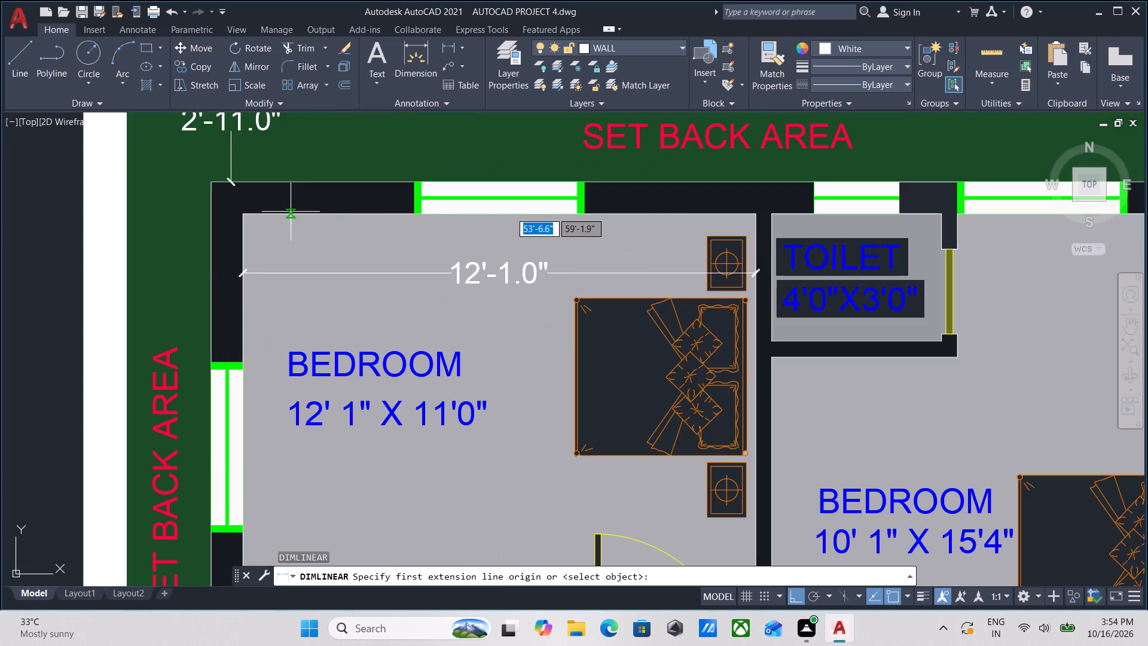
{"action": "left_click", "coordinate": [291, 212]}
{"action": "middle_click_drag", "start_coordinate": [268, 398], "coordinate": [297, 249]}
{"action": "middle_click_drag", "start_coordinate": [317, 378], "coordinate": [351, 248]}
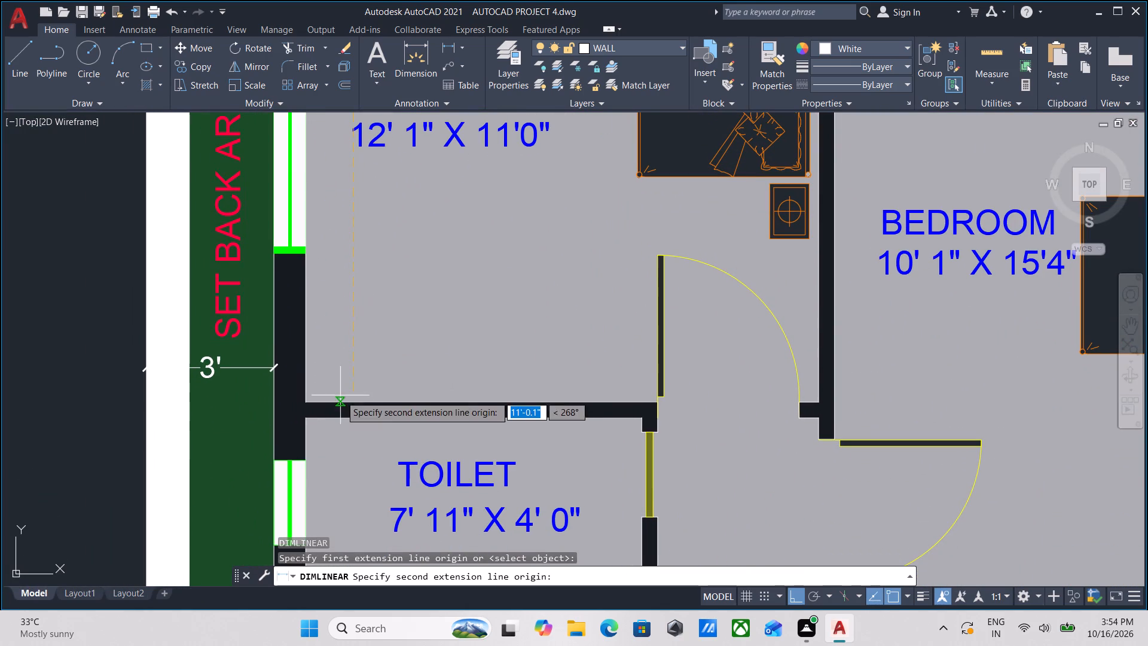
{"action": "left_click", "coordinate": [349, 404]}
{"action": "scroll", "coordinate": [351, 403], "scroll_direction": "down", "scroll_amount": 2}
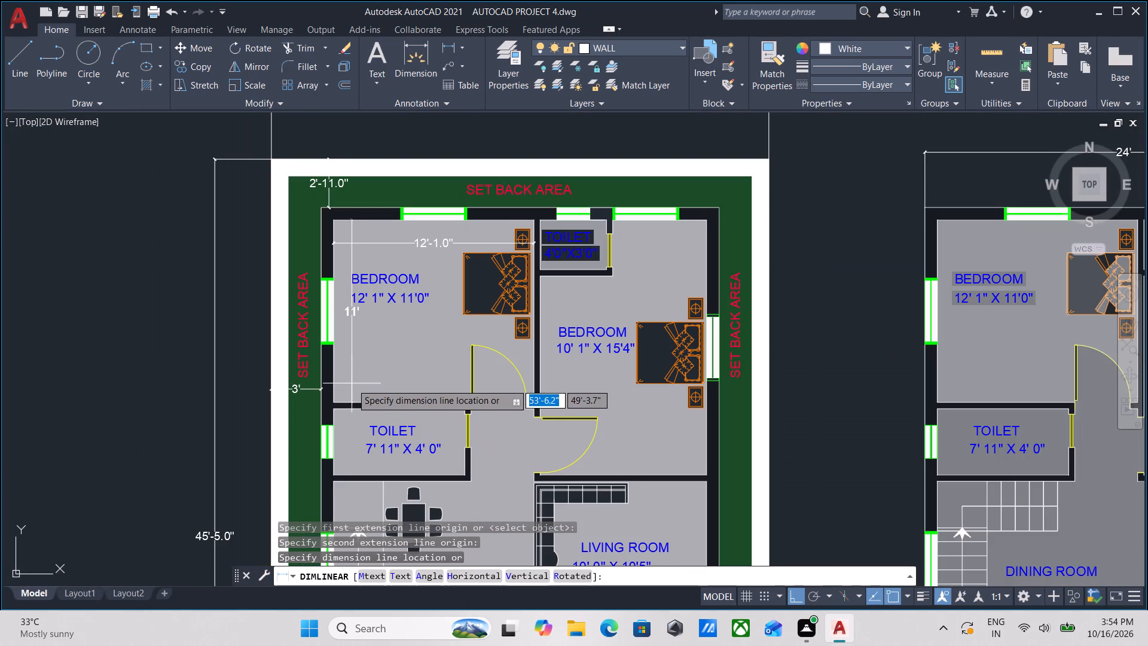
{"action": "left_click", "coordinate": [352, 383]}
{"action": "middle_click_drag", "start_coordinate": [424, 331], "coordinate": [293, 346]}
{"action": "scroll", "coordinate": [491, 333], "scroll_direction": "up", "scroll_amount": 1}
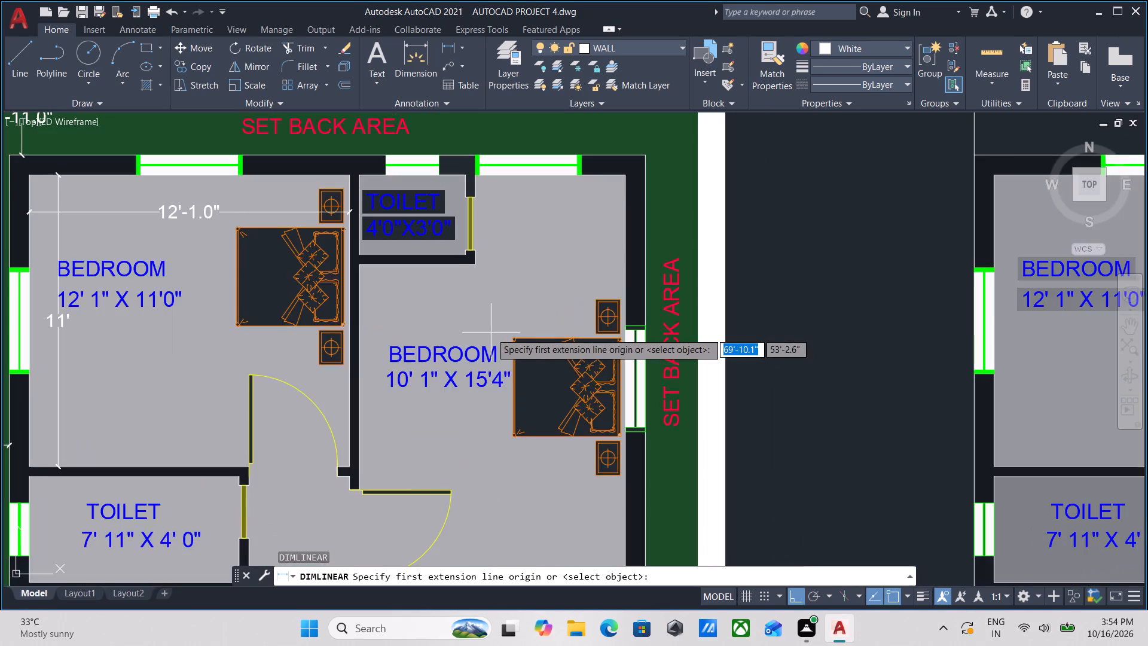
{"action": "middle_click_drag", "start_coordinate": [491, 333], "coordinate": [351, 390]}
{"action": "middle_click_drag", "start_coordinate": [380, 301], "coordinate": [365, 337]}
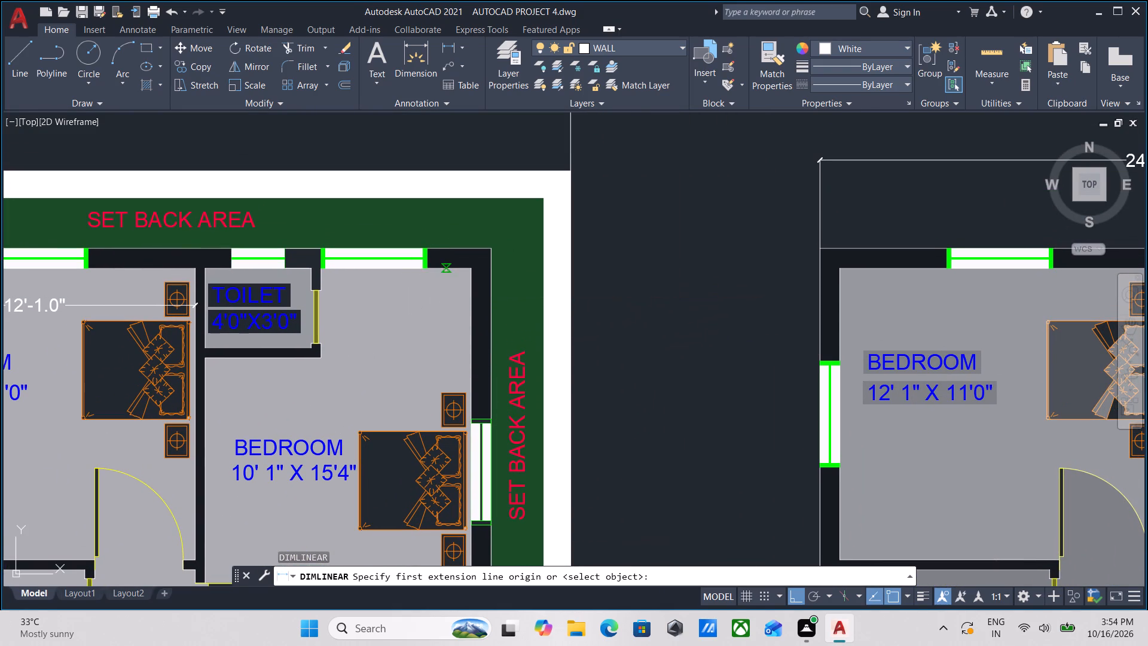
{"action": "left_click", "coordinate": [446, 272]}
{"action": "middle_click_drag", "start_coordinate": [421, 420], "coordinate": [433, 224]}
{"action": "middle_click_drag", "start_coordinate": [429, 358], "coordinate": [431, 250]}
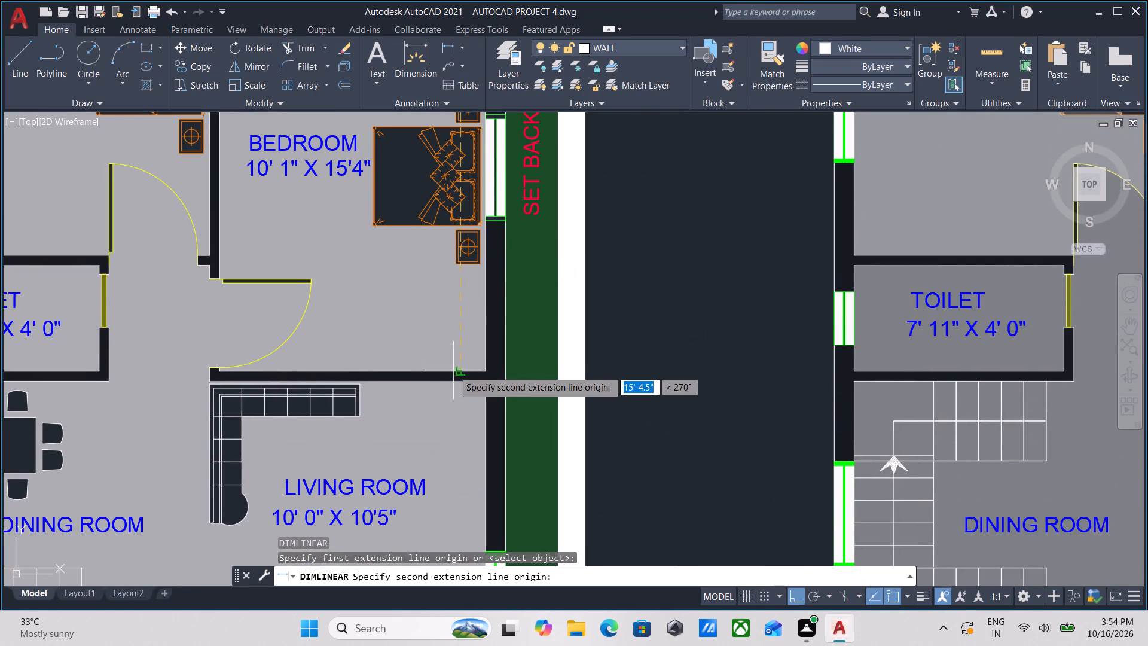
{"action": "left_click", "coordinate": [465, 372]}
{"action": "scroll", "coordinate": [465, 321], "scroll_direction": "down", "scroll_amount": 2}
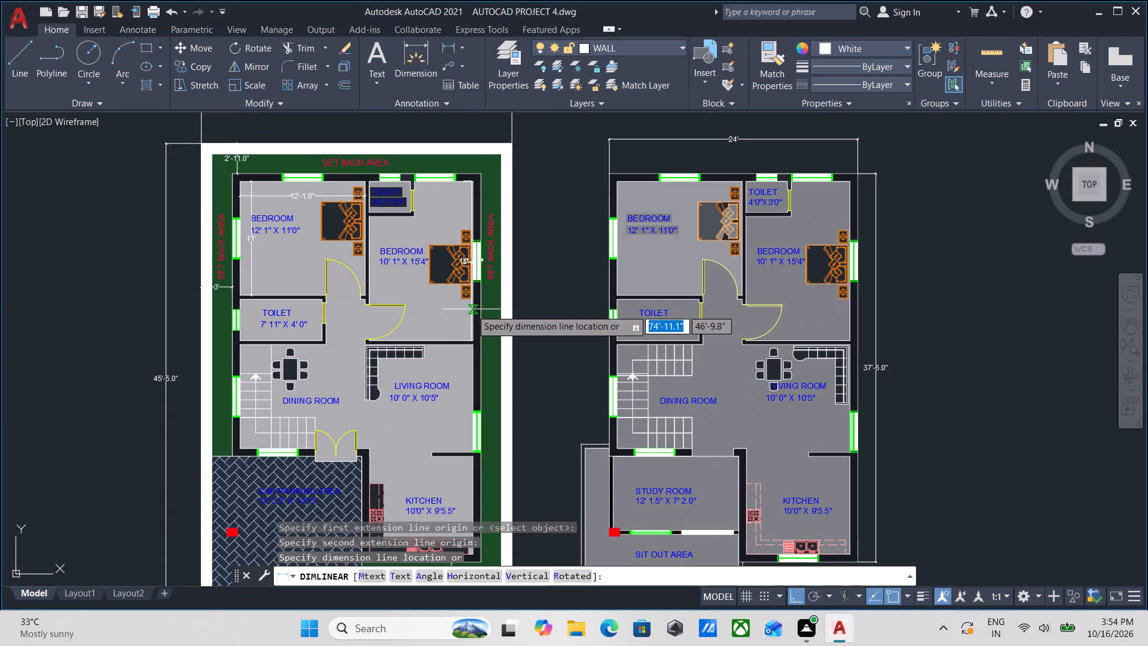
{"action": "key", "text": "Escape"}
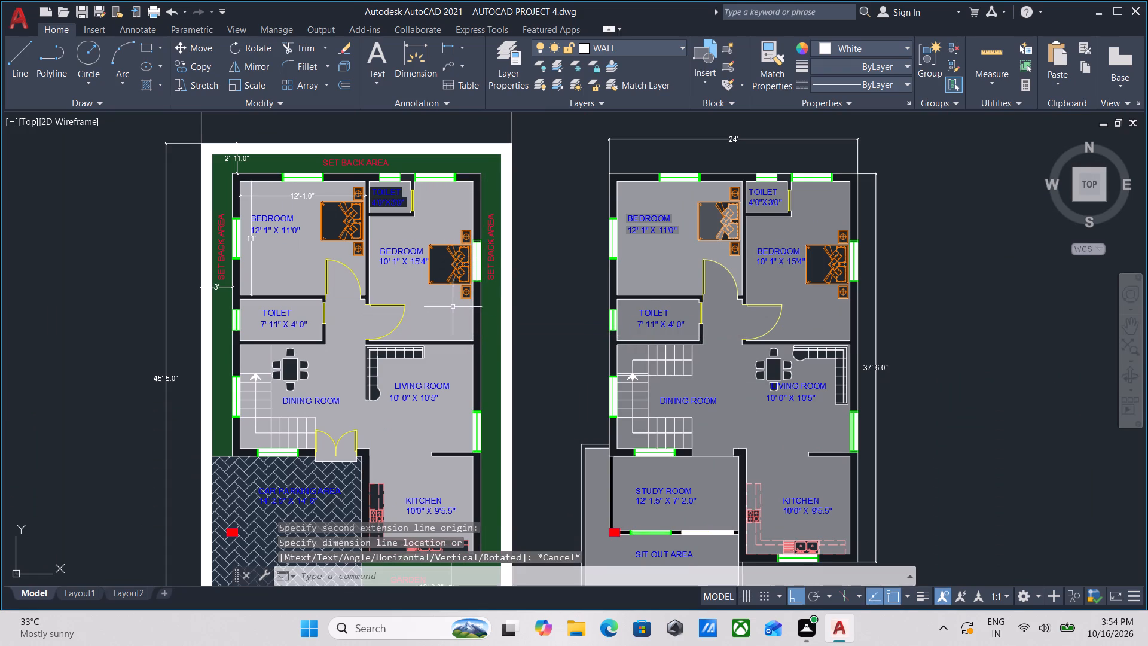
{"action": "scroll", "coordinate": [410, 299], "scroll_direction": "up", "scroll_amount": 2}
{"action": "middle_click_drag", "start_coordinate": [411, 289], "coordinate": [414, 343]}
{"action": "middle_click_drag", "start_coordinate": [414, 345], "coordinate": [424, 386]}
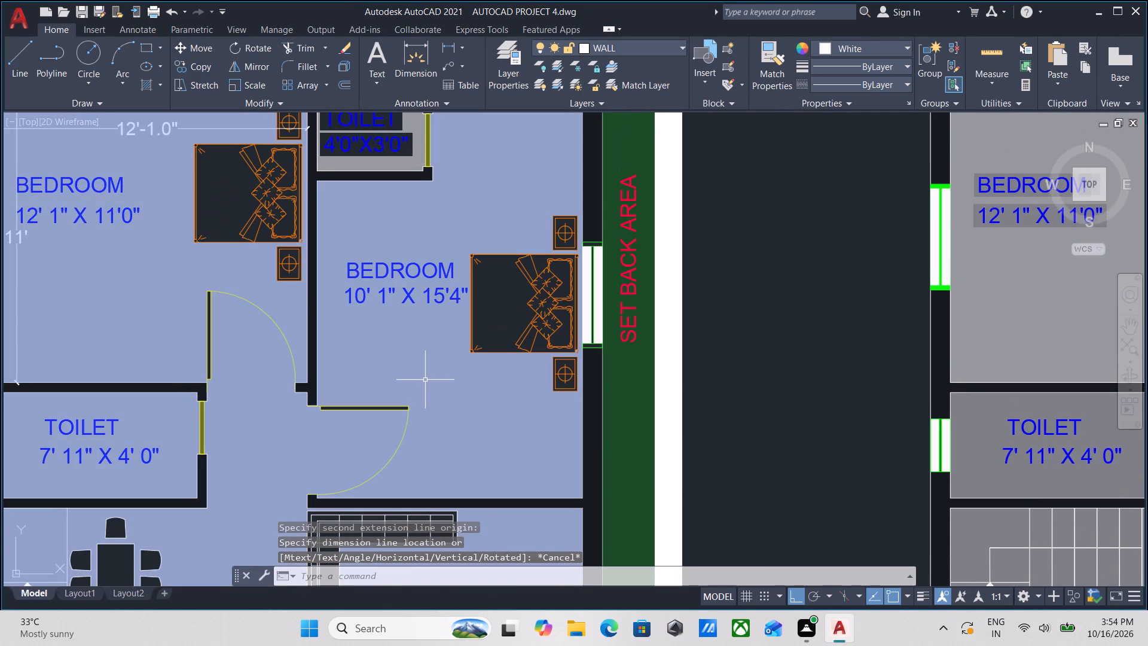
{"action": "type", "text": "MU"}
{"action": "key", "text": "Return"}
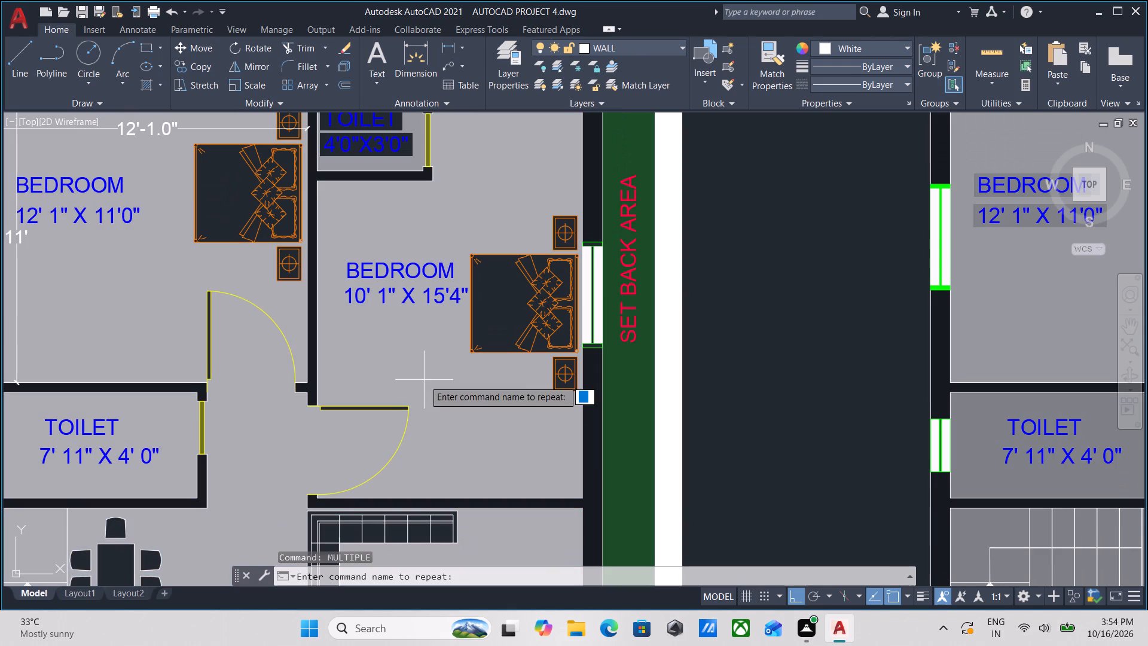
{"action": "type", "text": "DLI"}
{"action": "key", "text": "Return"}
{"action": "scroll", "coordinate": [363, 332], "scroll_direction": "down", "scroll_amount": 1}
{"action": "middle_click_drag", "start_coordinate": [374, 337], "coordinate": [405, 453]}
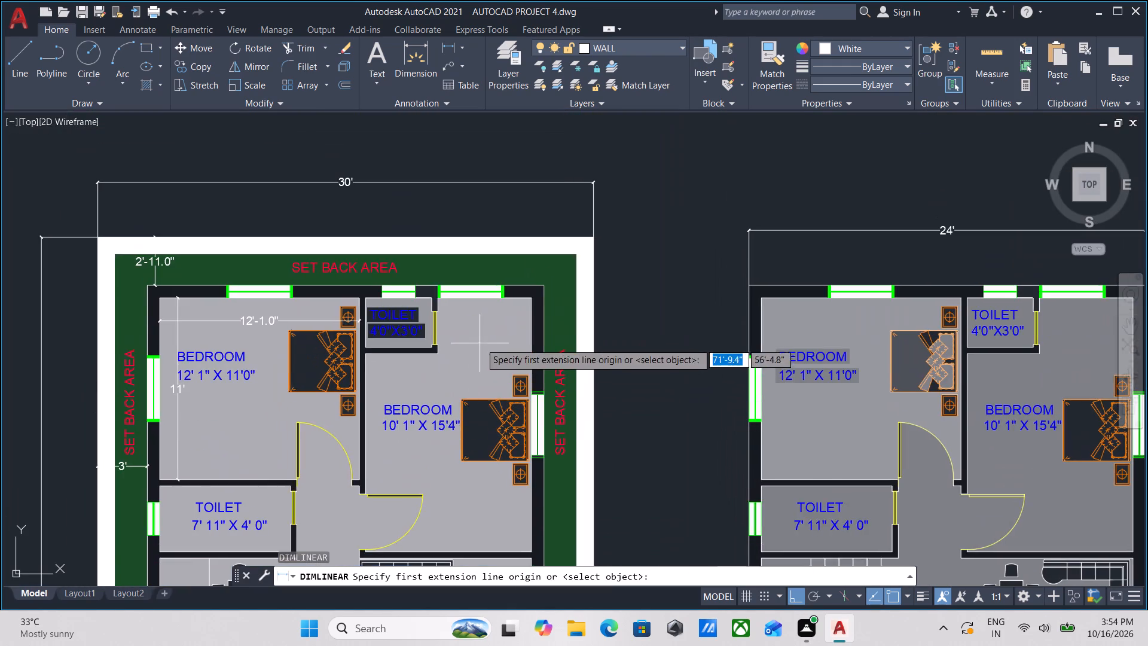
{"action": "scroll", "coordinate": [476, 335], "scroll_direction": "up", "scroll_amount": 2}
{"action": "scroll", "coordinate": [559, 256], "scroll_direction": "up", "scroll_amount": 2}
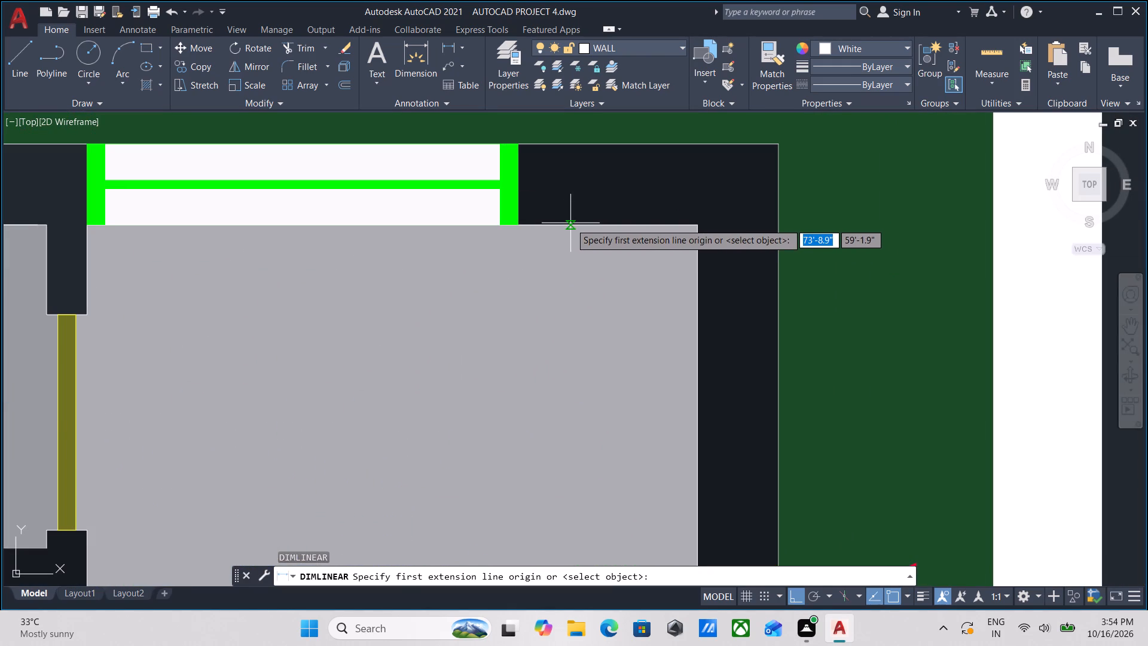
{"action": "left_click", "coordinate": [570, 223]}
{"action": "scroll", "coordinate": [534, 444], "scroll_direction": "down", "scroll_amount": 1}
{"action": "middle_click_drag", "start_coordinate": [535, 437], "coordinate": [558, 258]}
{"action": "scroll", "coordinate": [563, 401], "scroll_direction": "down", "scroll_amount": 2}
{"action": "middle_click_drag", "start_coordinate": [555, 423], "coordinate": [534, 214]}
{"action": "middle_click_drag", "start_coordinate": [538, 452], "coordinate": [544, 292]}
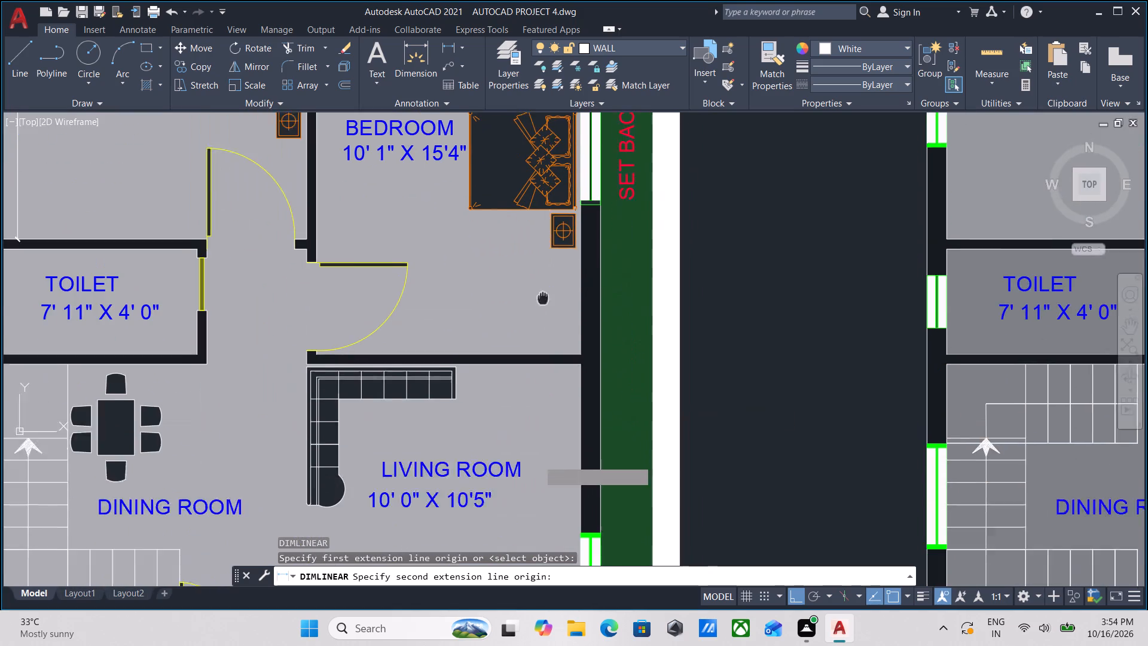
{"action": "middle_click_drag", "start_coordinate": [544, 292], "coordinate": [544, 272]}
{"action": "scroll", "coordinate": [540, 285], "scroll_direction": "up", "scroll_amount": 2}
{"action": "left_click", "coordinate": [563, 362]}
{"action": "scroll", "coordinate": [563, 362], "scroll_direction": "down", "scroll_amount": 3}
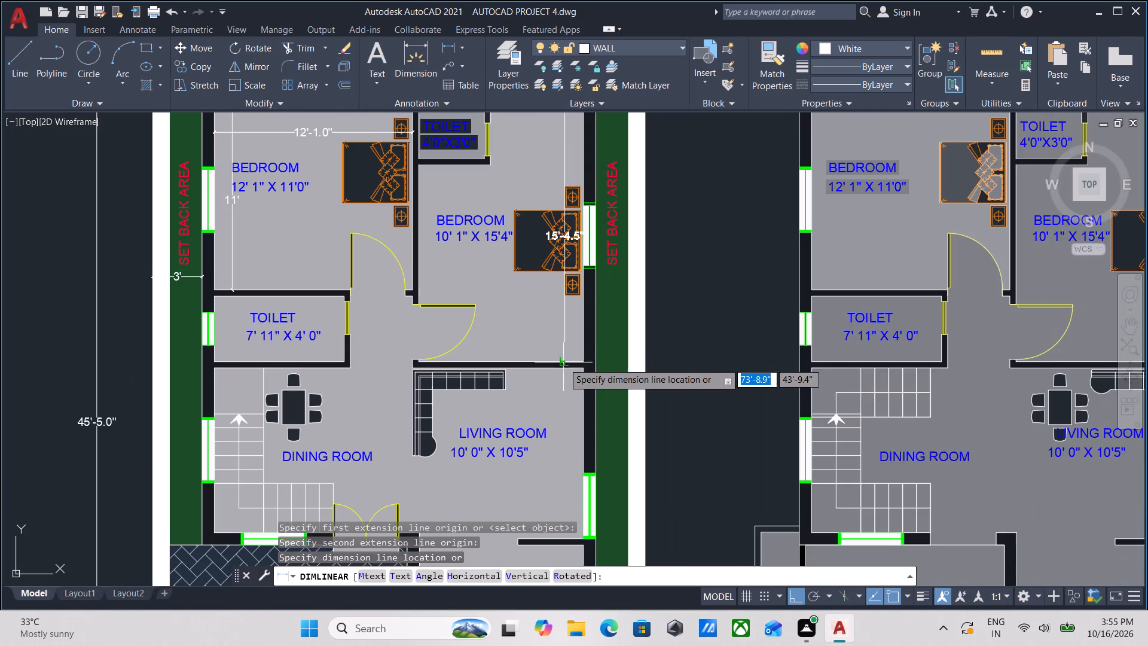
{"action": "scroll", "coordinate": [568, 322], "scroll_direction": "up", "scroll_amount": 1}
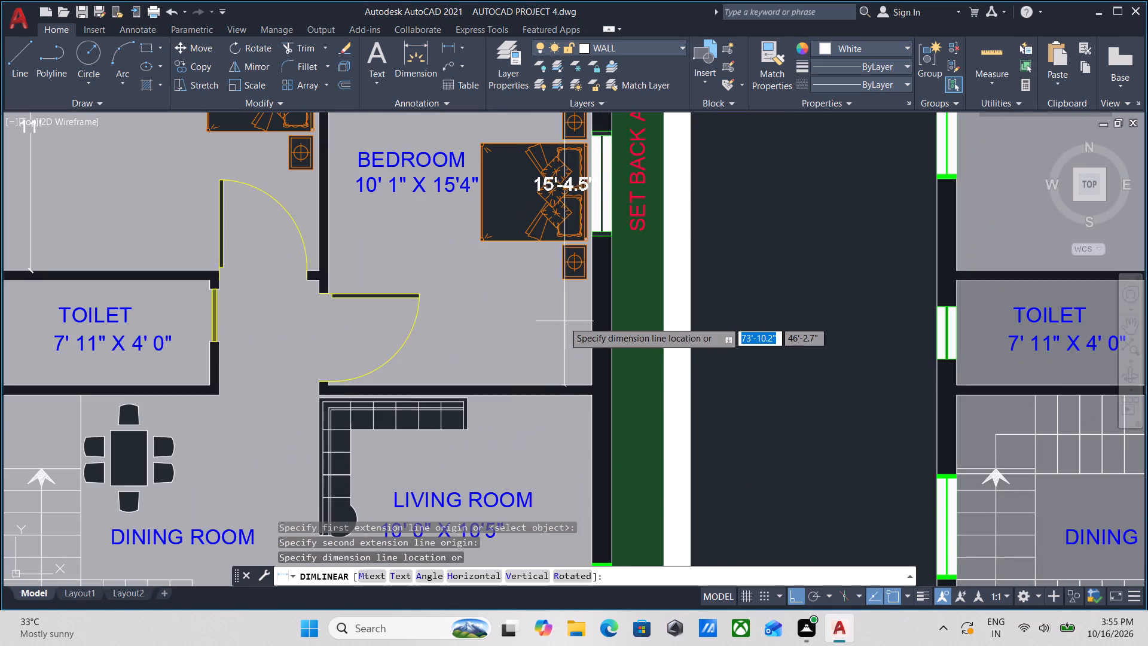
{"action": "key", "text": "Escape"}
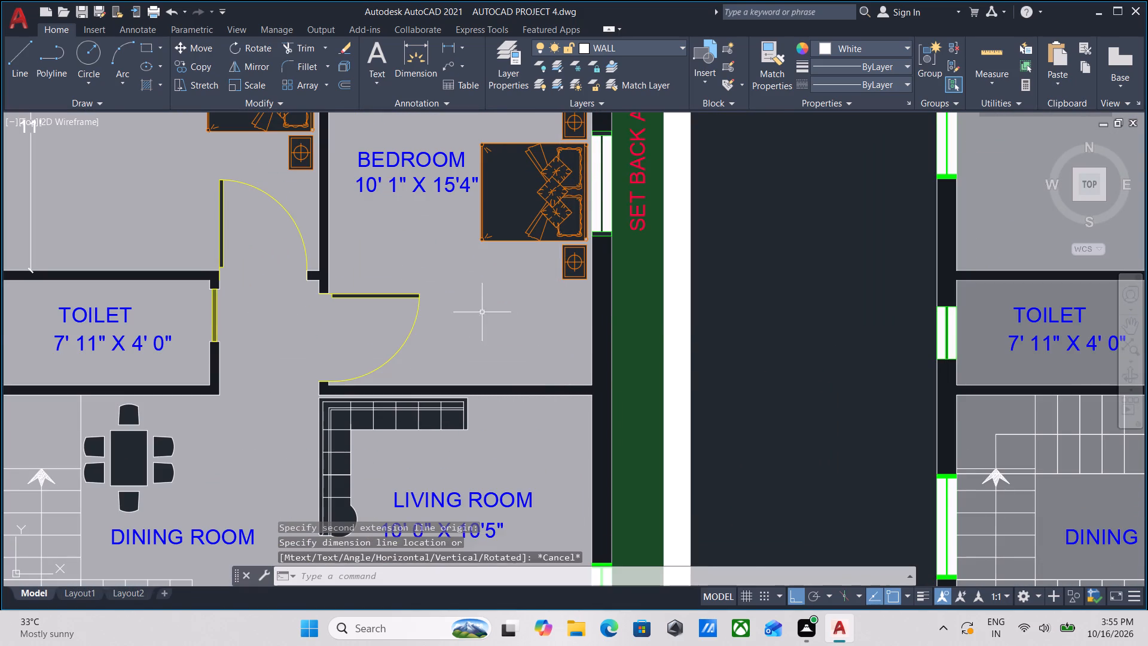
Set DIMLINEAR (DLI) to repeat with MULTIPLE and dimension the inner width of the ground floor 10'1" x 15'4" bedroom, just south of the toilet wall.
{"action": "middle_click_drag", "start_coordinate": [481, 312], "coordinate": [545, 443]}
{"action": "scroll", "coordinate": [487, 274], "scroll_direction": "down", "scroll_amount": 1}
{"action": "middle_click_drag", "start_coordinate": [490, 303], "coordinate": [500, 381]}
{"action": "scroll", "coordinate": [488, 359], "scroll_direction": "up", "scroll_amount": 2}
{"action": "middle_click_drag", "start_coordinate": [487, 348], "coordinate": [486, 420]}
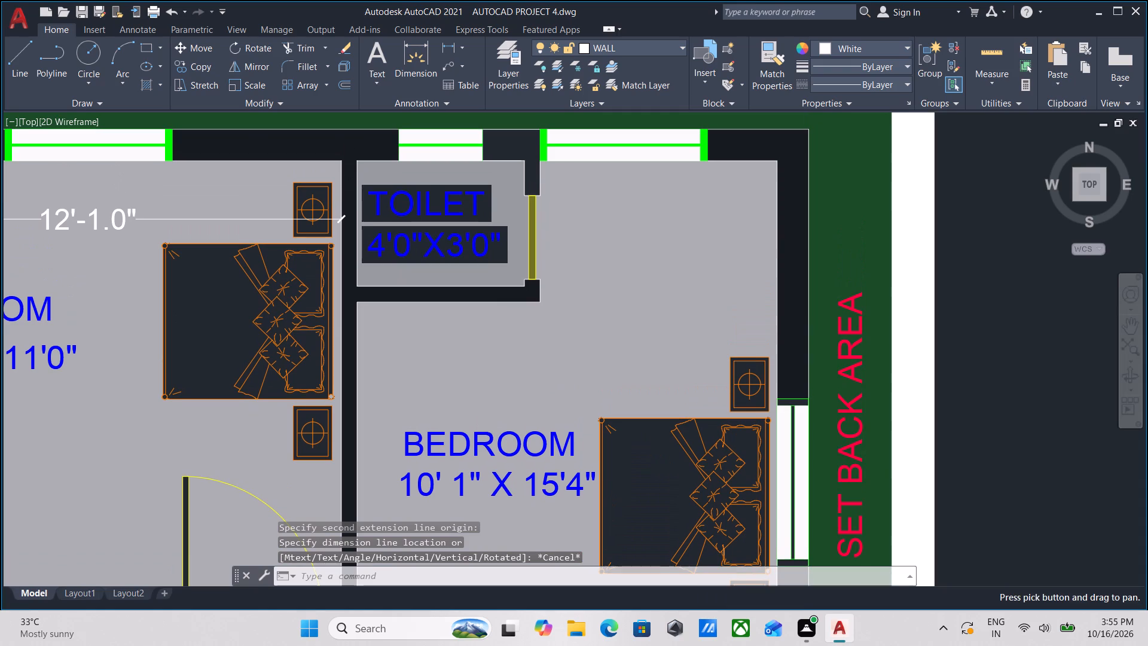
{"action": "type", "text": "MU"}
{"action": "key", "text": "Return"}
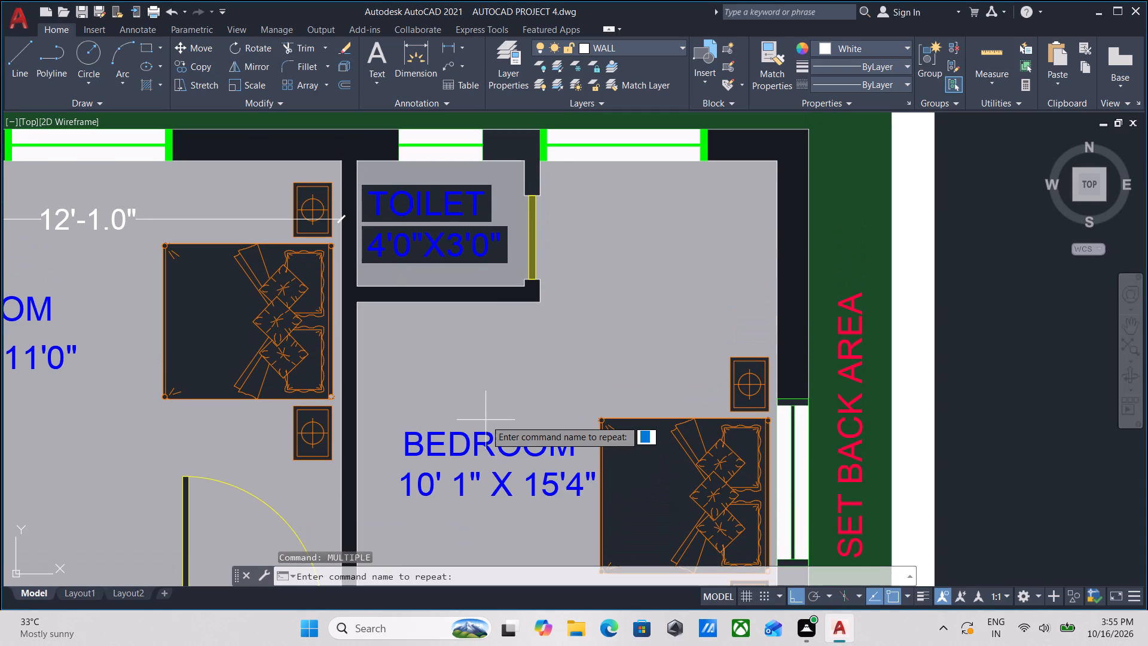
{"action": "type", "text": "DLI"}
{"action": "key", "text": "Return"}
{"action": "middle_click_drag", "start_coordinate": [489, 389], "coordinate": [515, 433]}
{"action": "scroll", "coordinate": [387, 361], "scroll_direction": "up", "scroll_amount": 4}
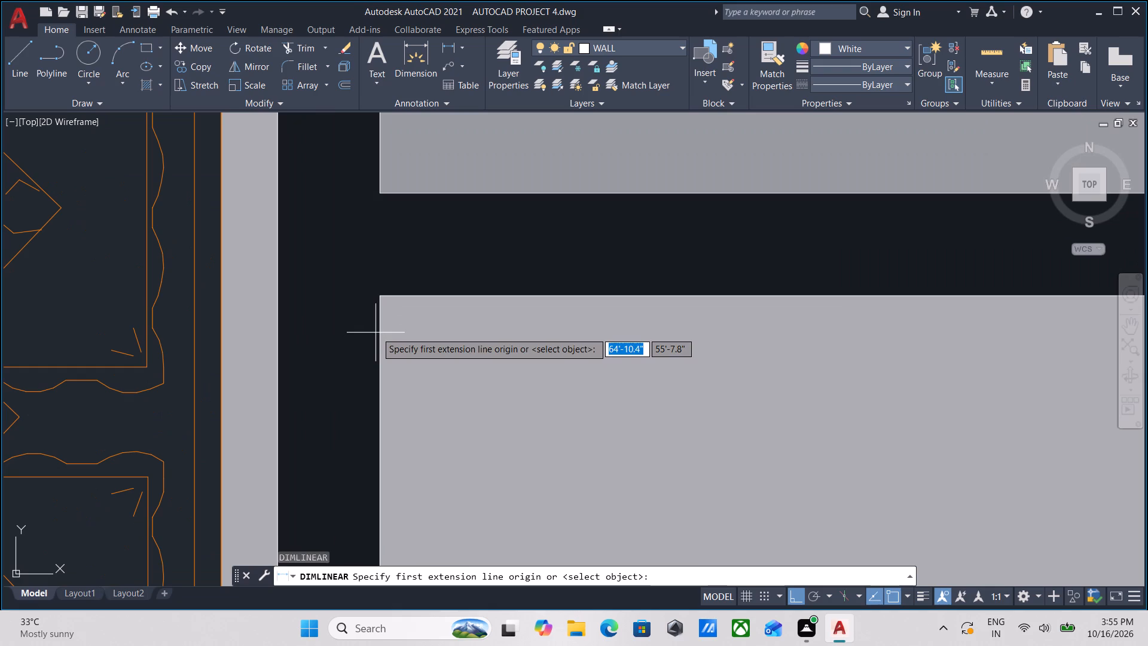
{"action": "left_click", "coordinate": [376, 332]}
{"action": "middle_click_drag", "start_coordinate": [540, 352], "coordinate": [212, 367]}
{"action": "scroll", "coordinate": [317, 360], "scroll_direction": "down", "scroll_amount": 3}
{"action": "middle_click_drag", "start_coordinate": [274, 367], "coordinate": [138, 372]}
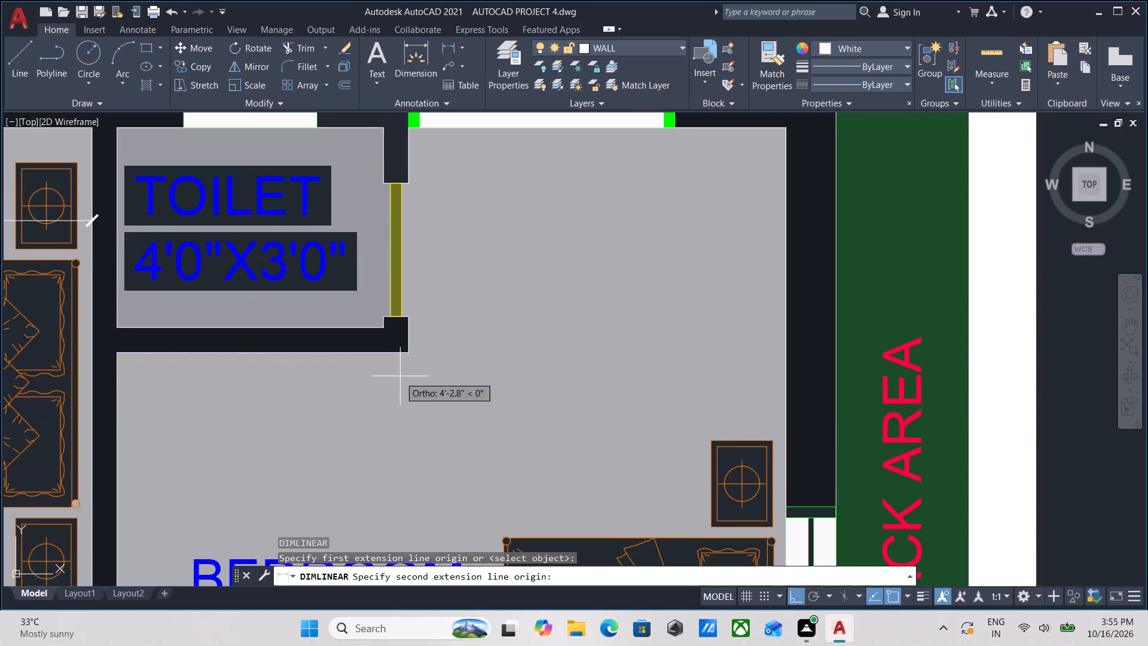
{"action": "middle_click_drag", "start_coordinate": [374, 377], "coordinate": [209, 386]}
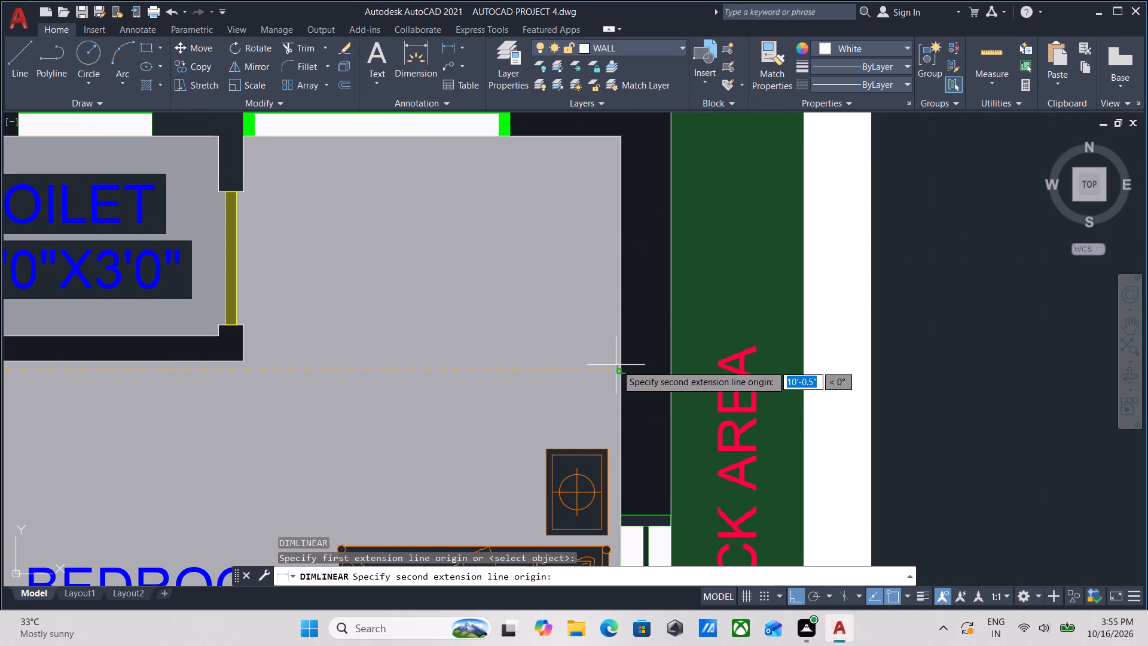
{"action": "left_click", "coordinate": [623, 369]}
{"action": "scroll", "coordinate": [623, 369], "scroll_direction": "down", "scroll_amount": 1}
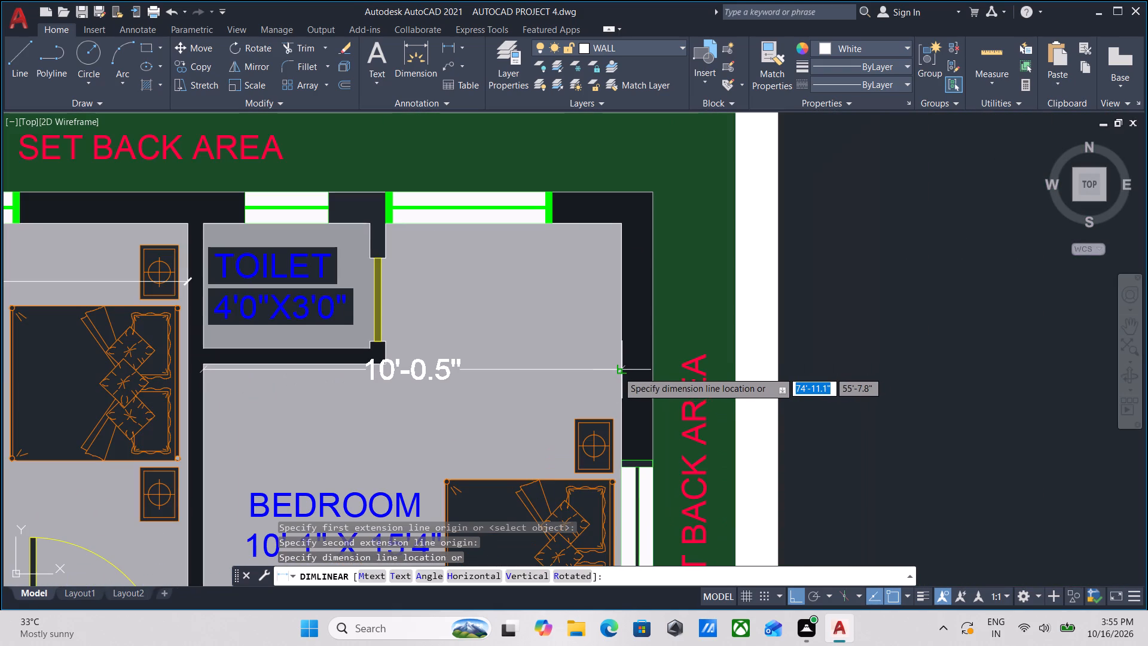
{"action": "scroll", "coordinate": [608, 370], "scroll_direction": "up", "scroll_amount": 1}
{"action": "scroll", "coordinate": [420, 357], "scroll_direction": "down", "scroll_amount": 1}
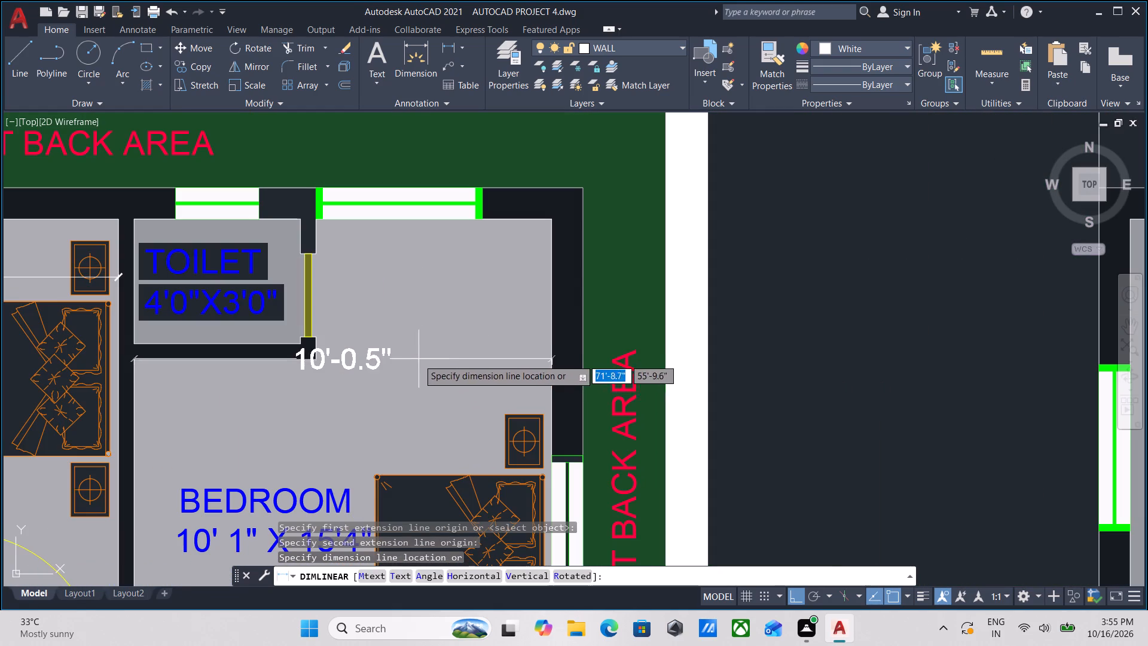
{"action": "middle_click_drag", "start_coordinate": [387, 363], "coordinate": [399, 336]}
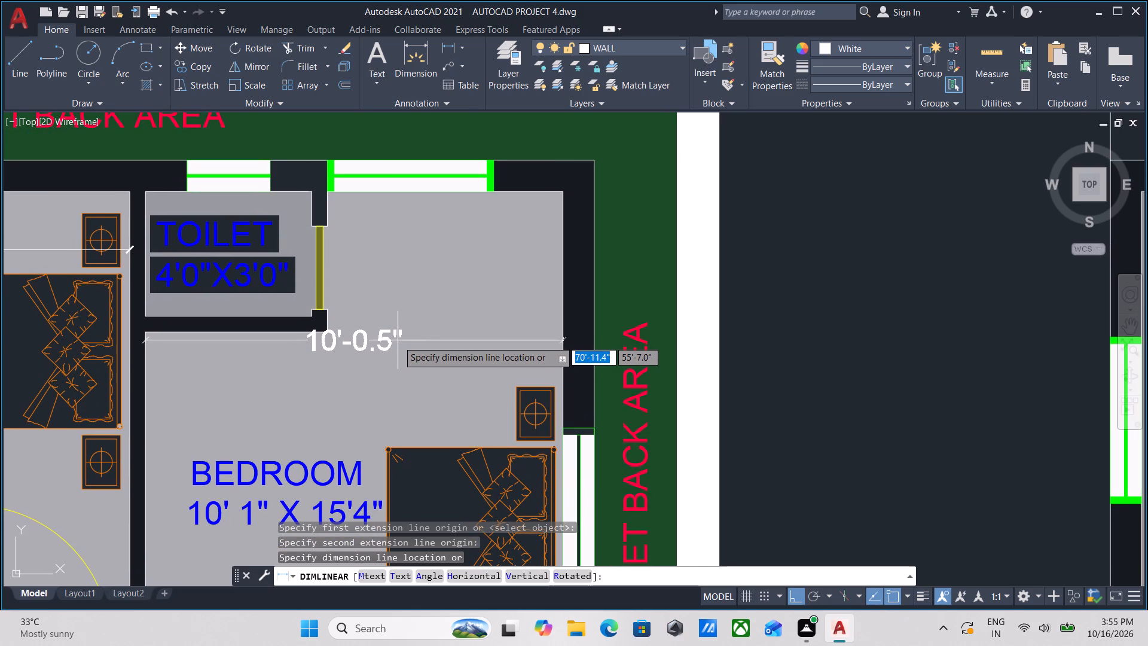
{"action": "left_click", "coordinate": [398, 340]}
Dimension the inner north-south length of the ground floor 10'1" x 15'4" bedroom, placing the dimension just east of the small toilet's door.
{"action": "scroll", "coordinate": [424, 340], "scroll_direction": "down", "scroll_amount": 1}
{"action": "middle_click_drag", "start_coordinate": [424, 340], "coordinate": [460, 314]}
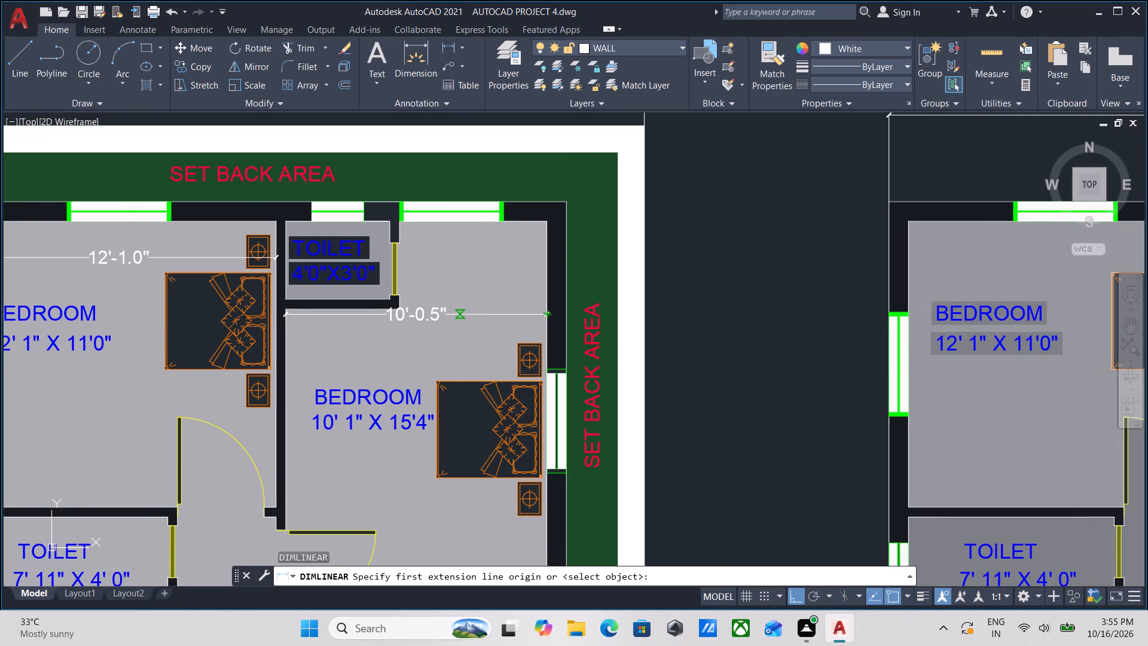
{"action": "scroll", "coordinate": [517, 342], "scroll_direction": "up", "scroll_amount": 1}
{"action": "scroll", "coordinate": [622, 310], "scroll_direction": "up", "scroll_amount": 2}
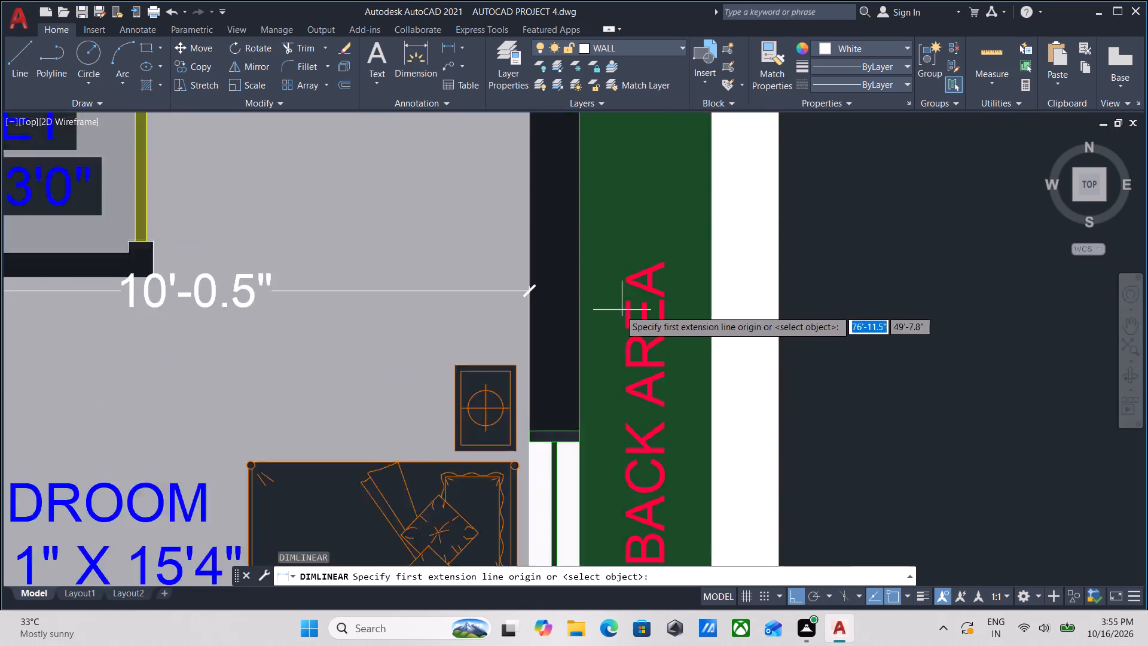
{"action": "scroll", "coordinate": [475, 297], "scroll_direction": "up", "scroll_amount": 4}
{"action": "scroll", "coordinate": [479, 294], "scroll_direction": "down", "scroll_amount": 7}
{"action": "middle_click_drag", "start_coordinate": [351, 314], "coordinate": [533, 317]}
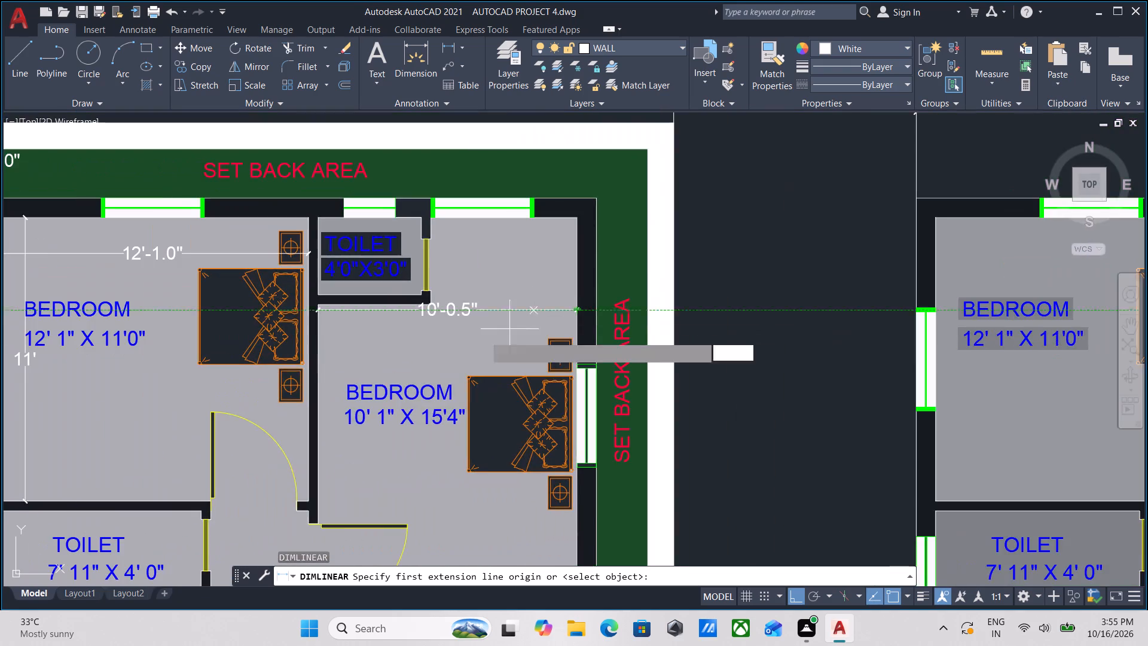
{"action": "scroll", "coordinate": [316, 325], "scroll_direction": "up", "scroll_amount": 6}
{"action": "scroll", "coordinate": [307, 287], "scroll_direction": "down", "scroll_amount": 2}
{"action": "scroll", "coordinate": [390, 320], "scroll_direction": "down", "scroll_amount": 3}
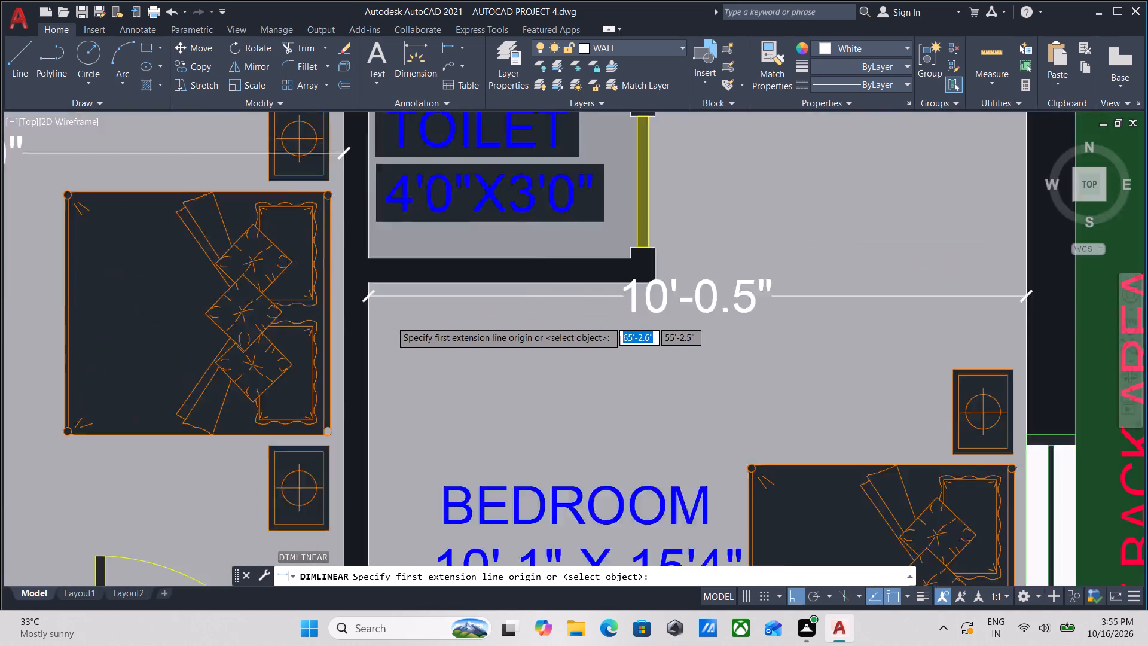
{"action": "middle_click_drag", "start_coordinate": [390, 306], "coordinate": [389, 284]}
{"action": "scroll", "coordinate": [425, 395], "scroll_direction": "down", "scroll_amount": 1}
{"action": "middle_click_drag", "start_coordinate": [425, 391], "coordinate": [414, 283]}
{"action": "middle_click_drag", "start_coordinate": [456, 434], "coordinate": [493, 361]}
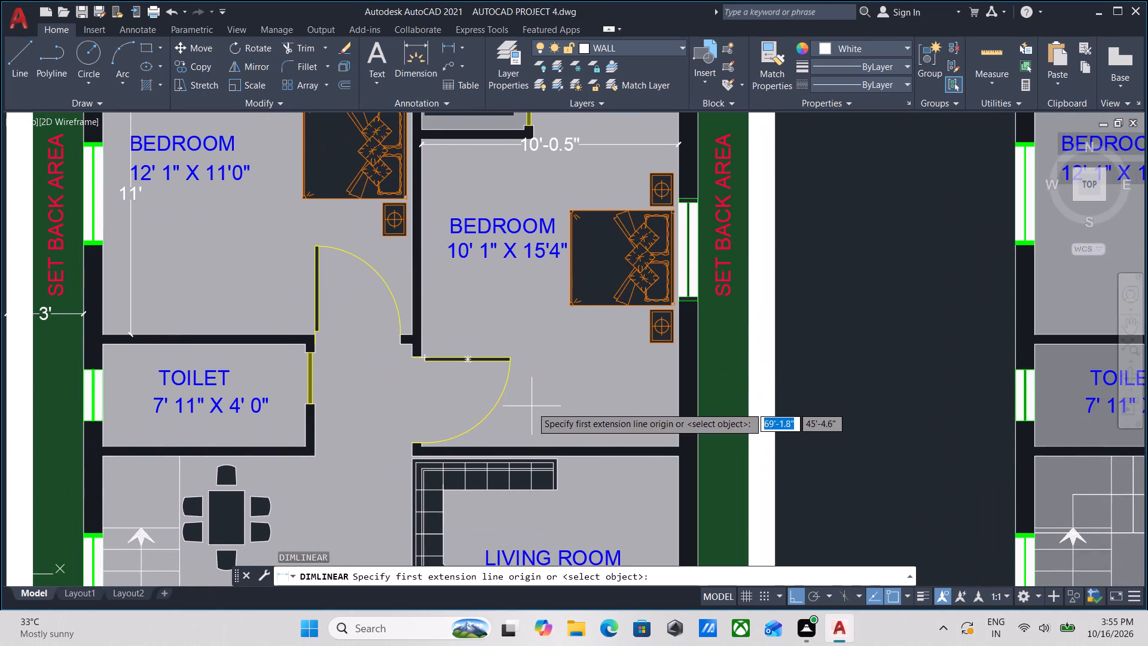
{"action": "scroll", "coordinate": [533, 407], "scroll_direction": "up", "scroll_amount": 1}
{"action": "left_click", "coordinate": [541, 470]}
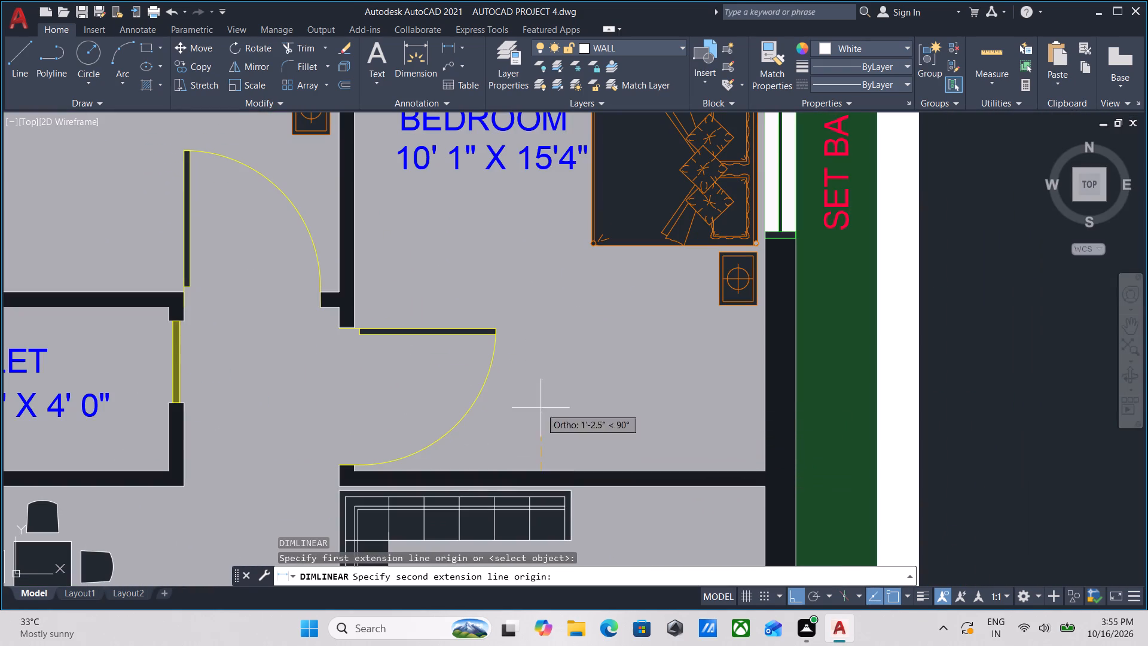
{"action": "middle_click_drag", "start_coordinate": [540, 378], "coordinate": [525, 538]}
{"action": "middle_click_drag", "start_coordinate": [526, 352], "coordinate": [507, 567]}
{"action": "middle_click_drag", "start_coordinate": [551, 333], "coordinate": [545, 395]}
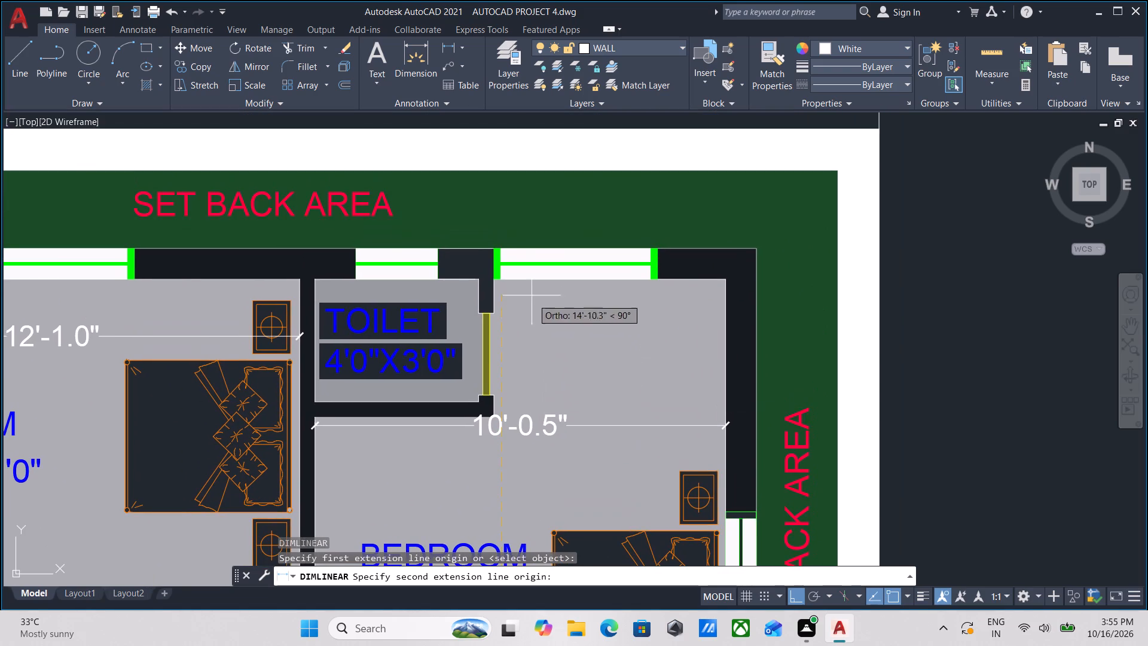
{"action": "scroll", "coordinate": [534, 263], "scroll_direction": "up", "scroll_amount": 3}
{"action": "scroll", "coordinate": [400, 333], "scroll_direction": "up", "scroll_amount": 2}
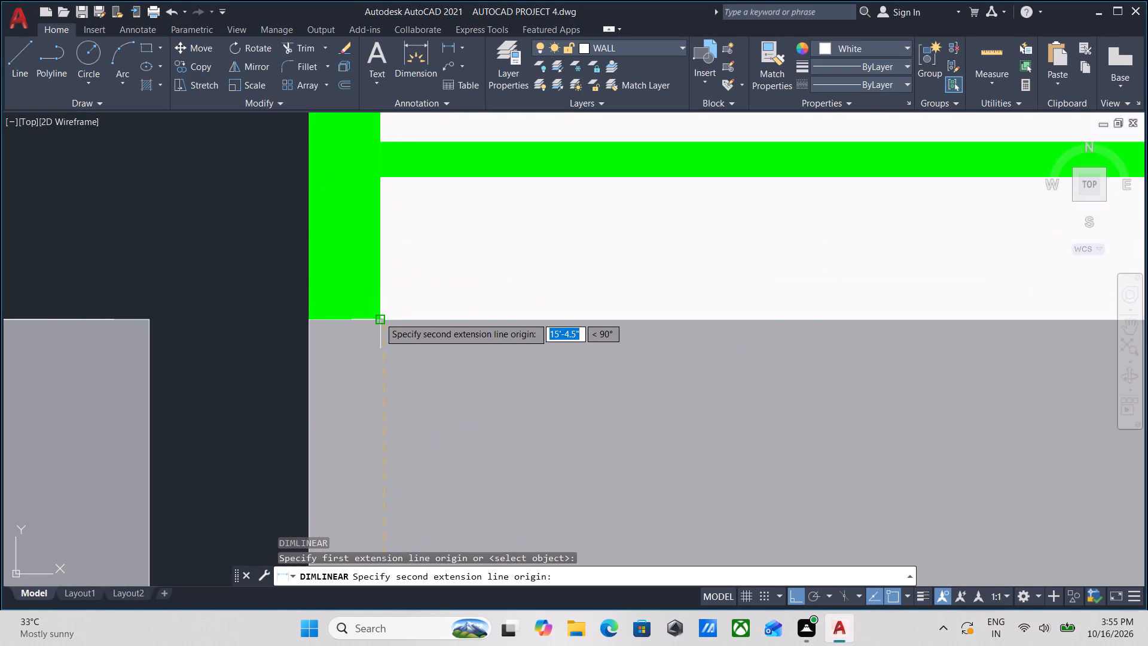
{"action": "left_click", "coordinate": [379, 317]}
{"action": "scroll", "coordinate": [379, 317], "scroll_direction": "down", "scroll_amount": 7}
{"action": "middle_click_drag", "start_coordinate": [392, 355], "coordinate": [392, 352]}
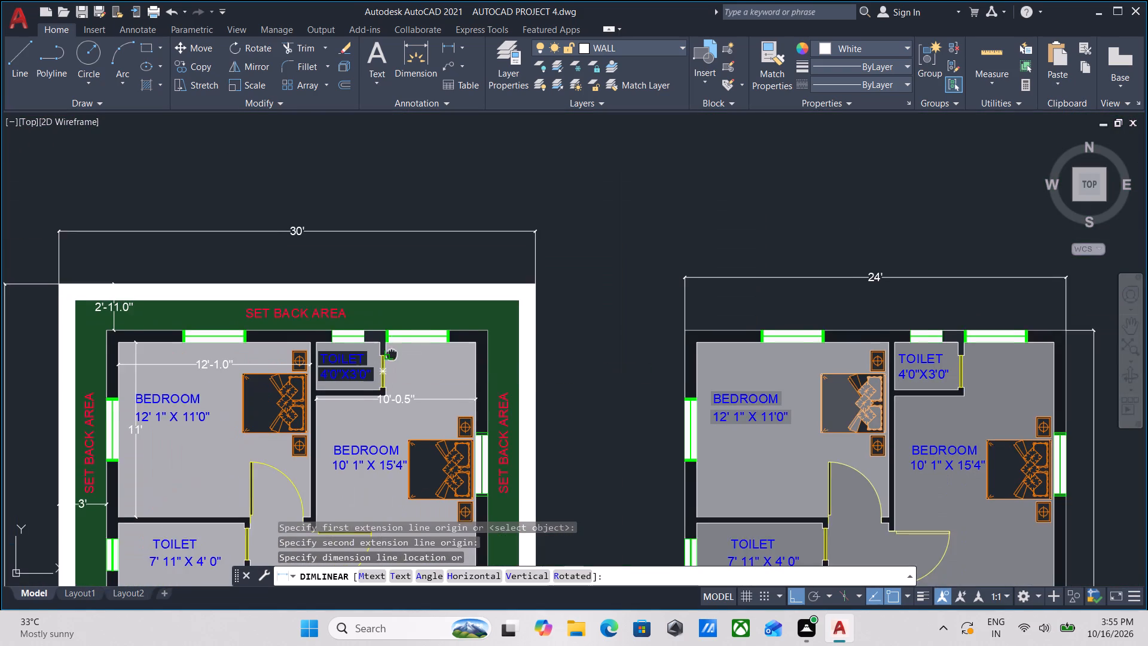
{"action": "middle_click_drag", "start_coordinate": [392, 352], "coordinate": [399, 283]}
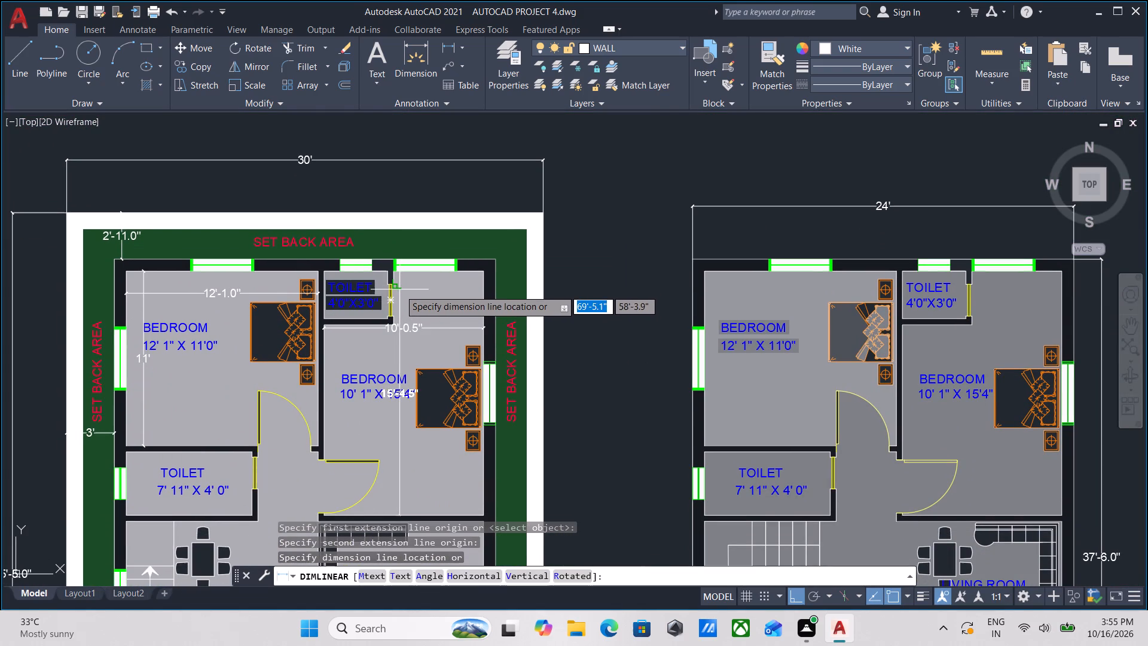
{"action": "left_click", "coordinate": [399, 290]}
Dimension the inner north-south length of the ground floor 4'0" x 3'0" toilet, placing the dimension between its room label and door.
{"action": "scroll", "coordinate": [371, 285], "scroll_direction": "up", "scroll_amount": 4}
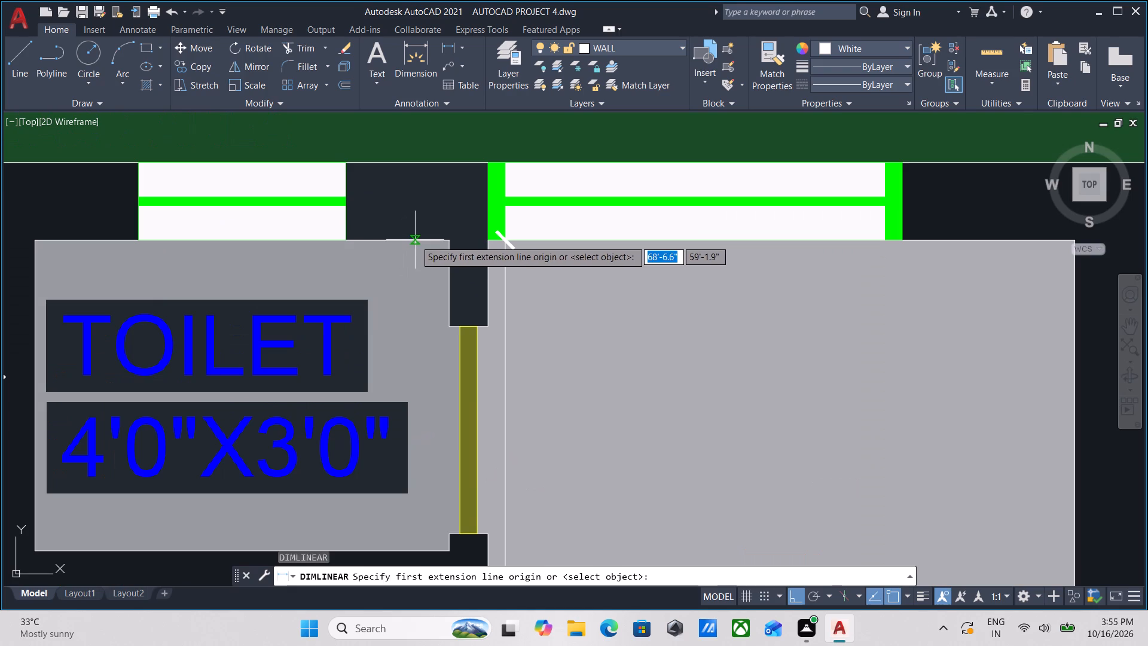
{"action": "left_click", "coordinate": [415, 240]}
{"action": "middle_click_drag", "start_coordinate": [413, 370], "coordinate": [417, 248]}
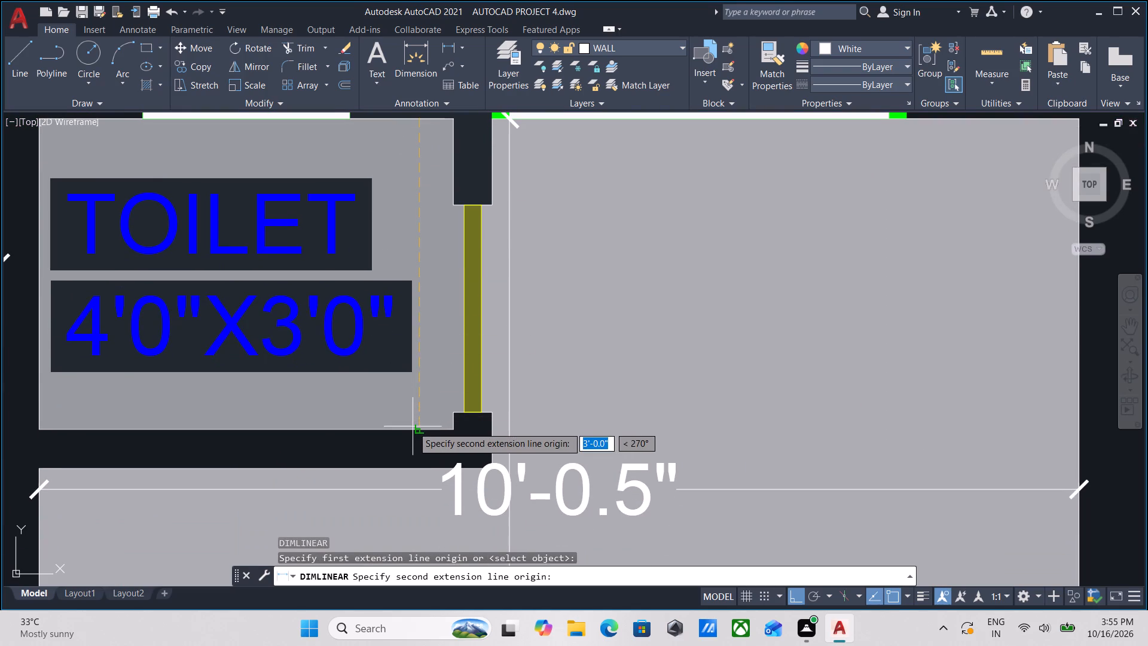
{"action": "left_click", "coordinate": [415, 427]}
{"action": "left_click", "coordinate": [421, 374]}
Dimension the inner width of the ground floor 4'0" x 3'0" toilet, placing the dimension between its north wall and room label.
{"action": "middle_click_drag", "start_coordinate": [370, 373], "coordinate": [380, 476]}
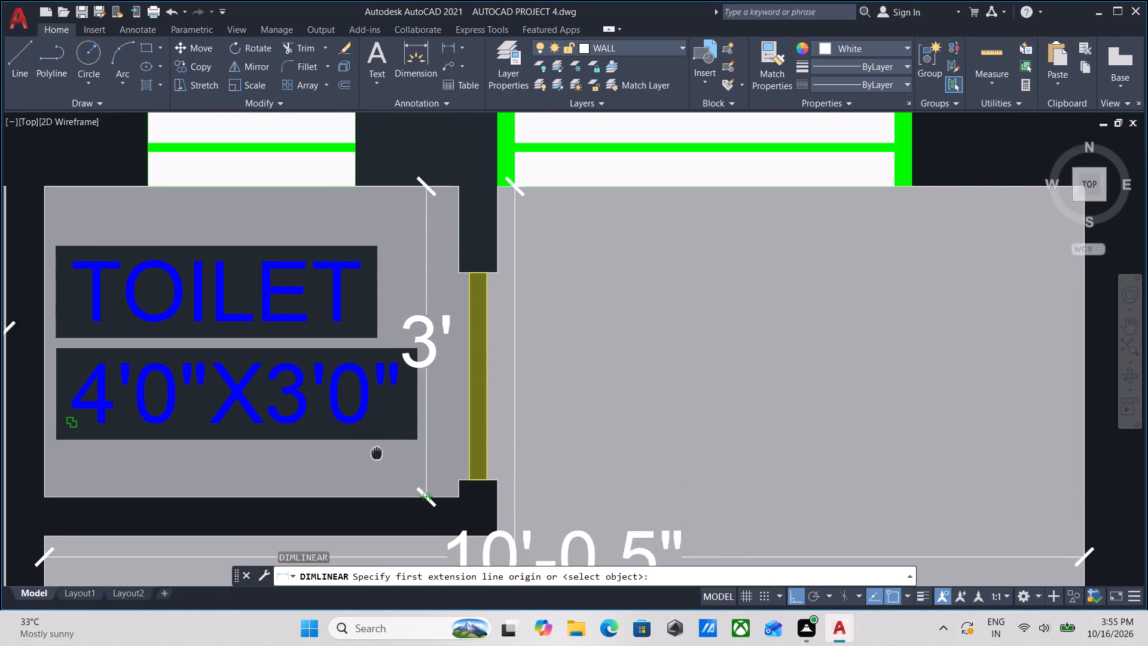
{"action": "middle_click_drag", "start_coordinate": [380, 476], "coordinate": [382, 501]}
{"action": "middle_click_drag", "start_coordinate": [402, 317], "coordinate": [422, 391]}
{"action": "scroll", "coordinate": [419, 382], "scroll_direction": "up", "scroll_amount": 1}
{"action": "left_click", "coordinate": [517, 322]}
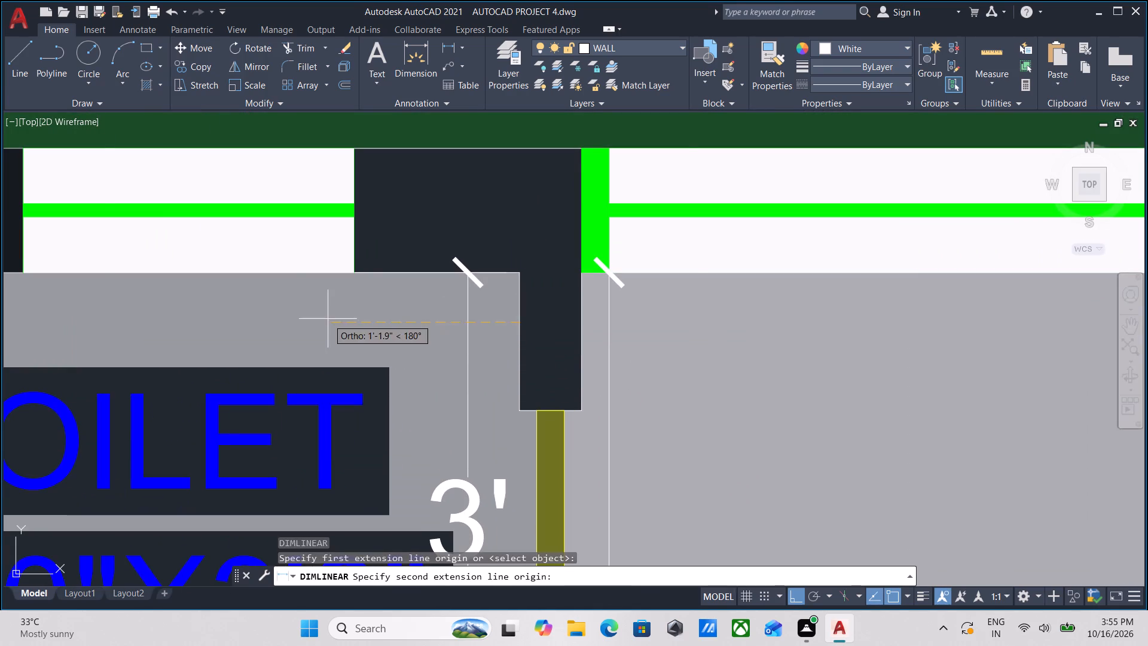
{"action": "middle_click_drag", "start_coordinate": [328, 319], "coordinate": [518, 324]}
{"action": "middle_click_drag", "start_coordinate": [334, 328], "coordinate": [543, 330]}
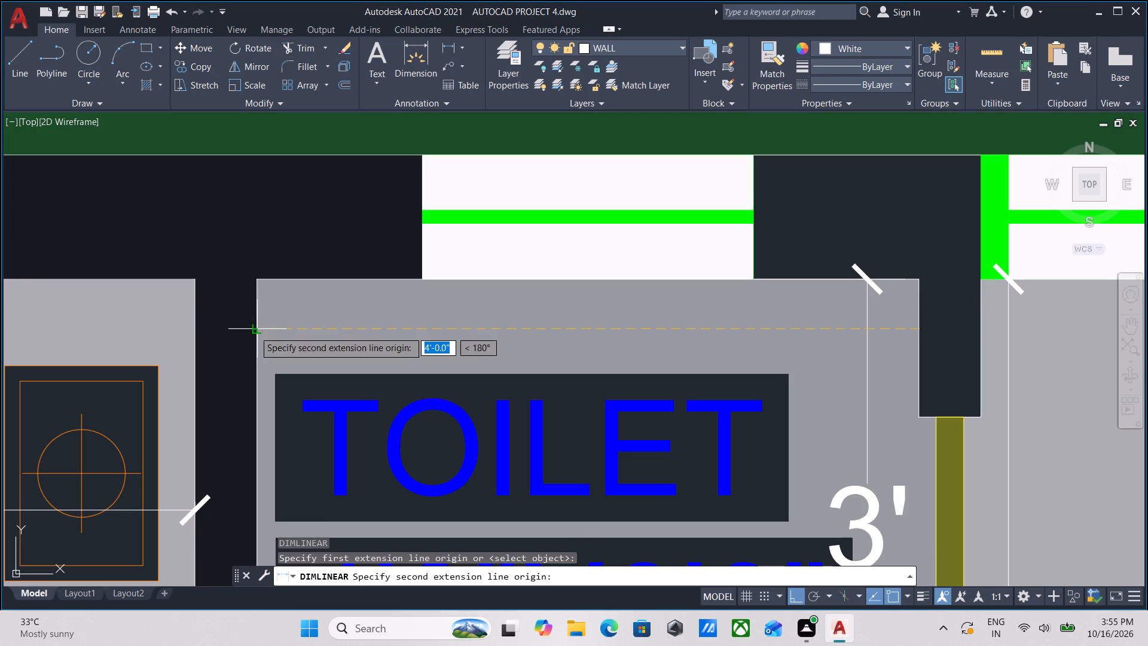
{"action": "left_click", "coordinate": [254, 331]}
{"action": "scroll", "coordinate": [259, 329], "scroll_direction": "down", "scroll_amount": 1}
{"action": "left_click", "coordinate": [259, 329]}
Dimension the inner north-south length of the ground floor 7'11" x 4'0" toilet, placing the dimension near its door on the east wall.
{"action": "scroll", "coordinate": [356, 330], "scroll_direction": "down", "scroll_amount": 2}
{"action": "middle_click_drag", "start_coordinate": [356, 330], "coordinate": [361, 254]}
{"action": "scroll", "coordinate": [350, 409], "scroll_direction": "down", "scroll_amount": 1}
{"action": "middle_click_drag", "start_coordinate": [350, 410], "coordinate": [365, 297]}
{"action": "middle_click_drag", "start_coordinate": [207, 508], "coordinate": [257, 333]}
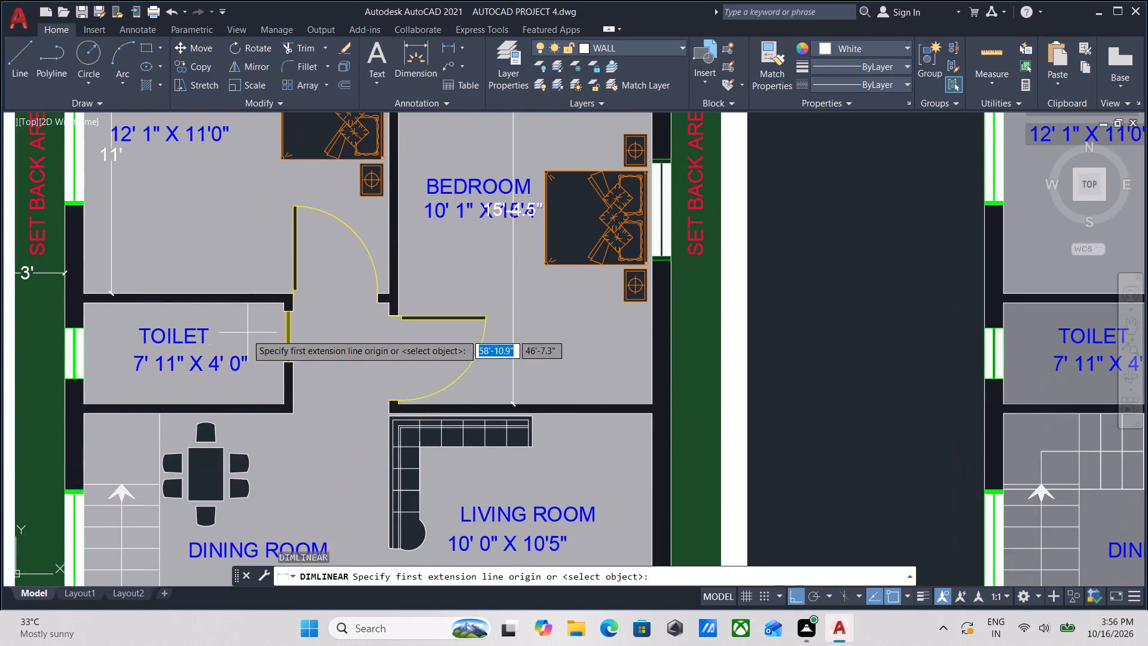
{"action": "middle_click_drag", "start_coordinate": [219, 379], "coordinate": [270, 310]}
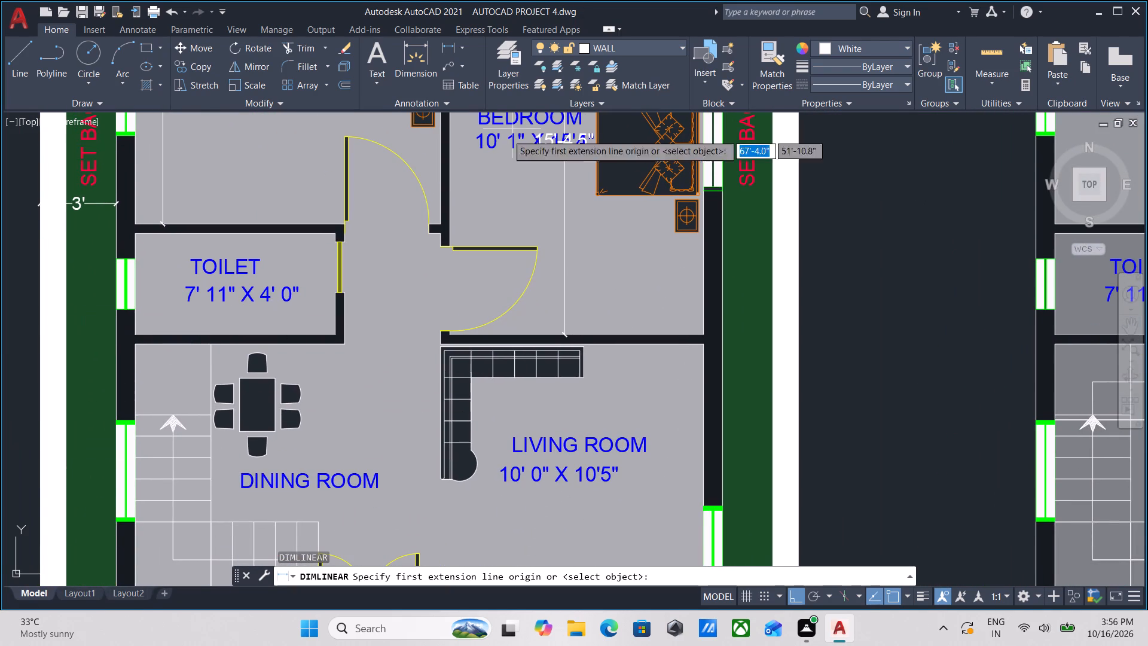
{"action": "scroll", "coordinate": [361, 212], "scroll_direction": "up", "scroll_amount": 1}
{"action": "middle_click_drag", "start_coordinate": [290, 266], "coordinate": [539, 187]}
{"action": "scroll", "coordinate": [559, 180], "scroll_direction": "up", "scroll_amount": 2}
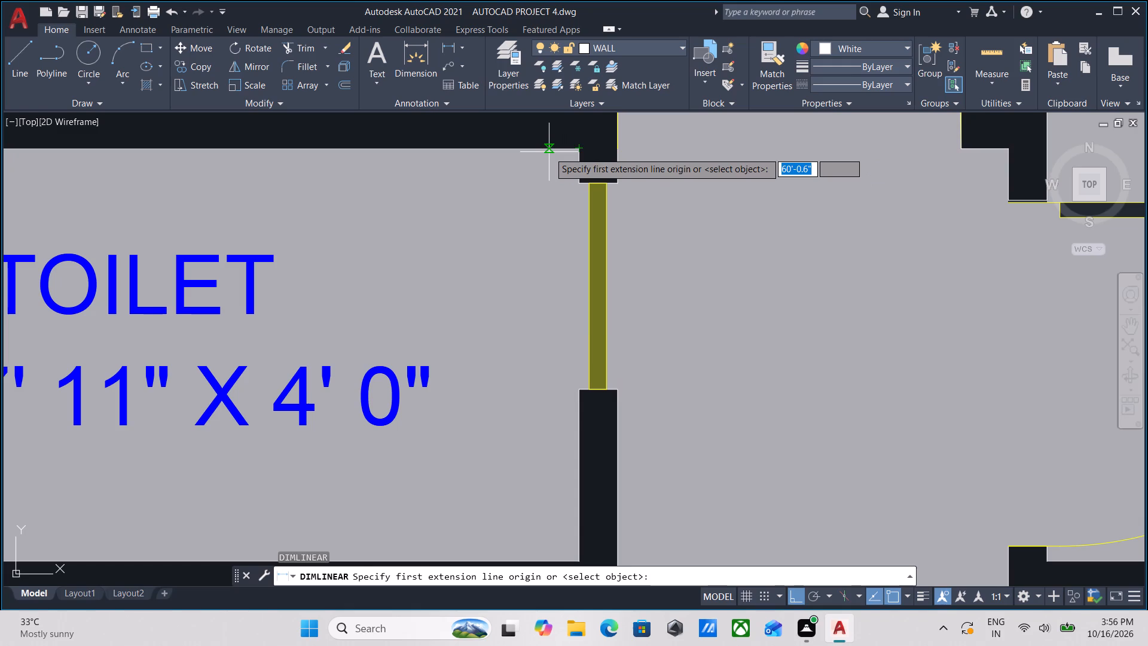
{"action": "left_click", "coordinate": [549, 152]}
{"action": "middle_click_drag", "start_coordinate": [531, 309], "coordinate": [569, 127]}
{"action": "middle_click_drag", "start_coordinate": [573, 278], "coordinate": [587, 248]}
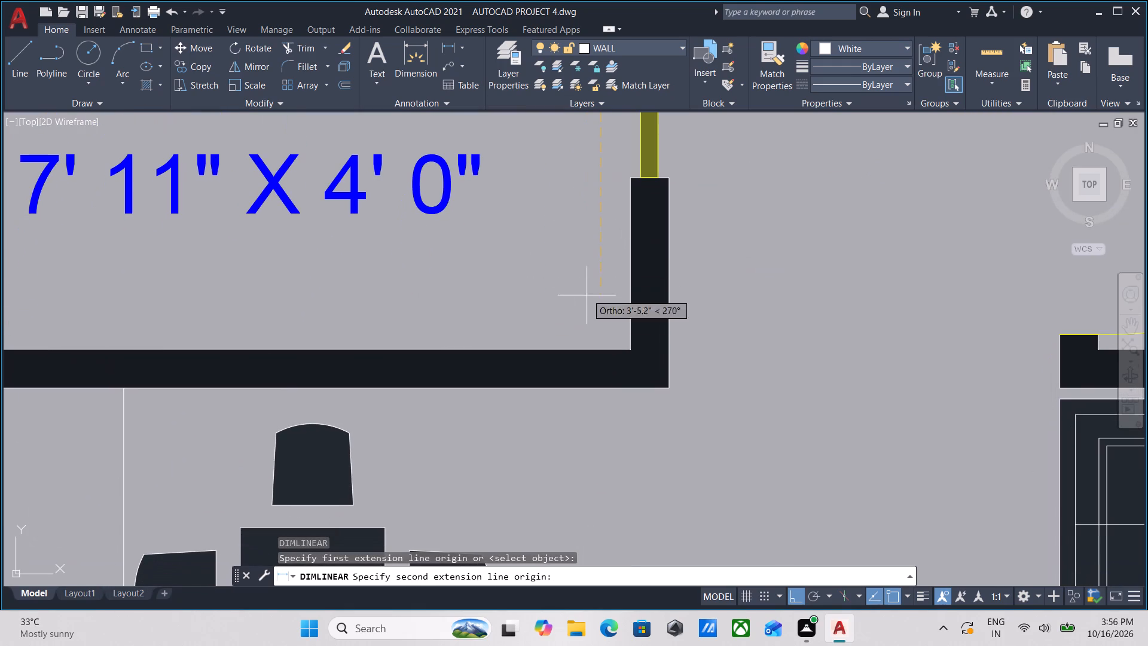
{"action": "left_click", "coordinate": [602, 349]}
{"action": "scroll", "coordinate": [602, 349], "scroll_direction": "down", "scroll_amount": 1}
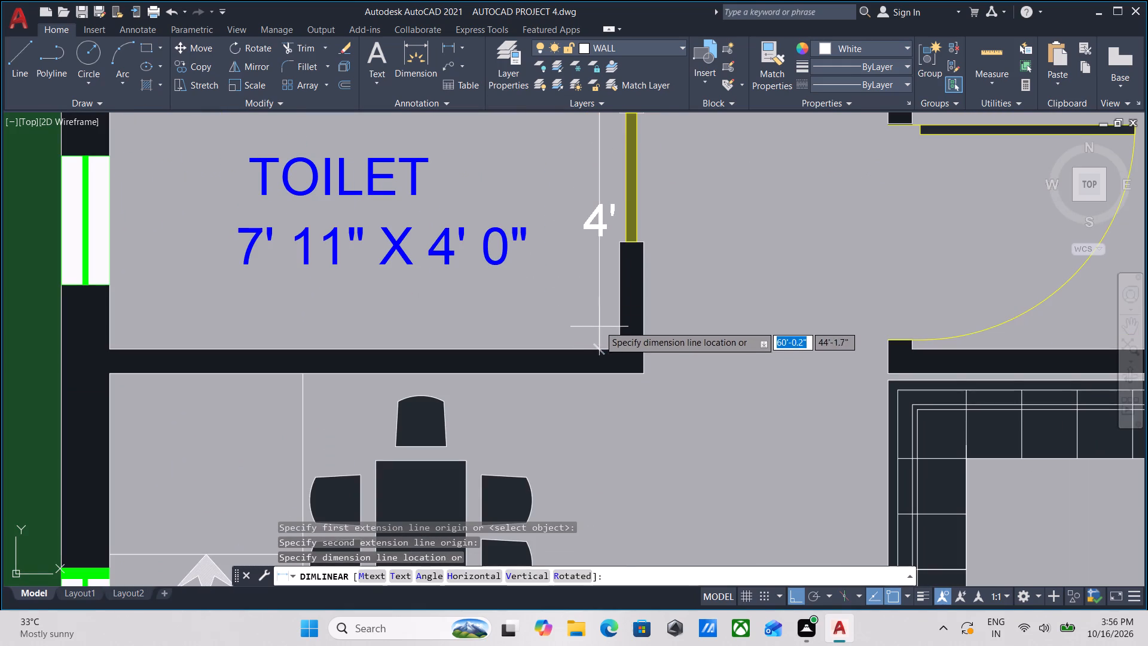
{"action": "left_click", "coordinate": [599, 242]}
Dimension the inner width of the ground floor 7'11" x 4'0" toilet, placing the dimension between its room label and south wall.
{"action": "middle_click_drag", "start_coordinate": [528, 264], "coordinate": [642, 254]}
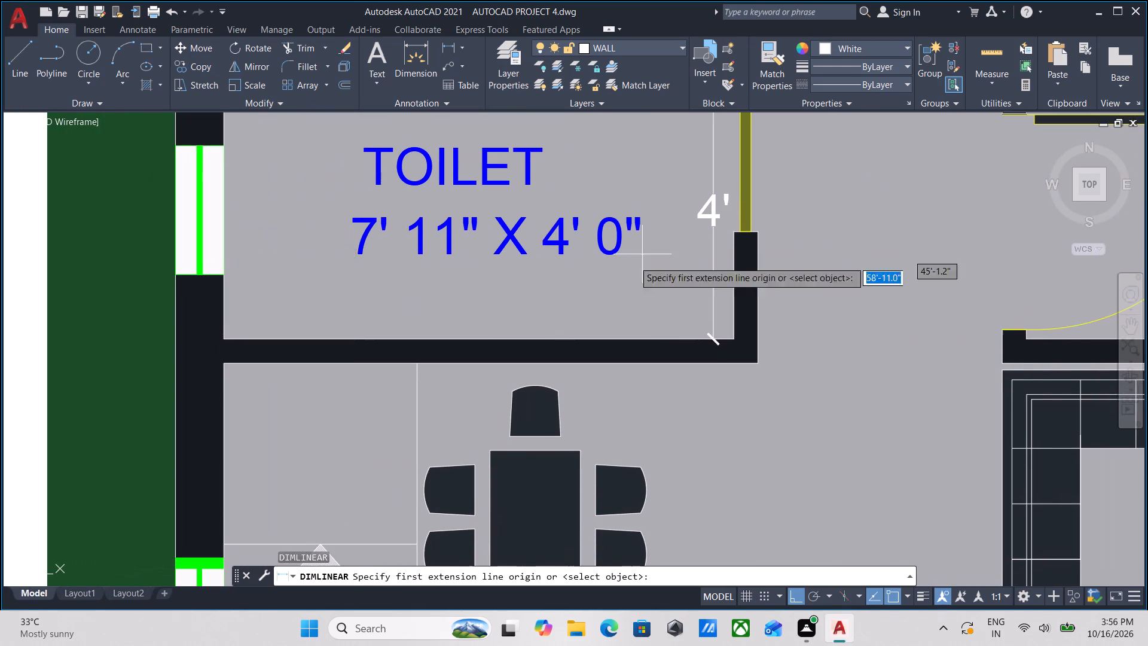
{"action": "scroll", "coordinate": [179, 312], "scroll_direction": "up", "scroll_amount": 2}
{"action": "left_click", "coordinate": [288, 306]}
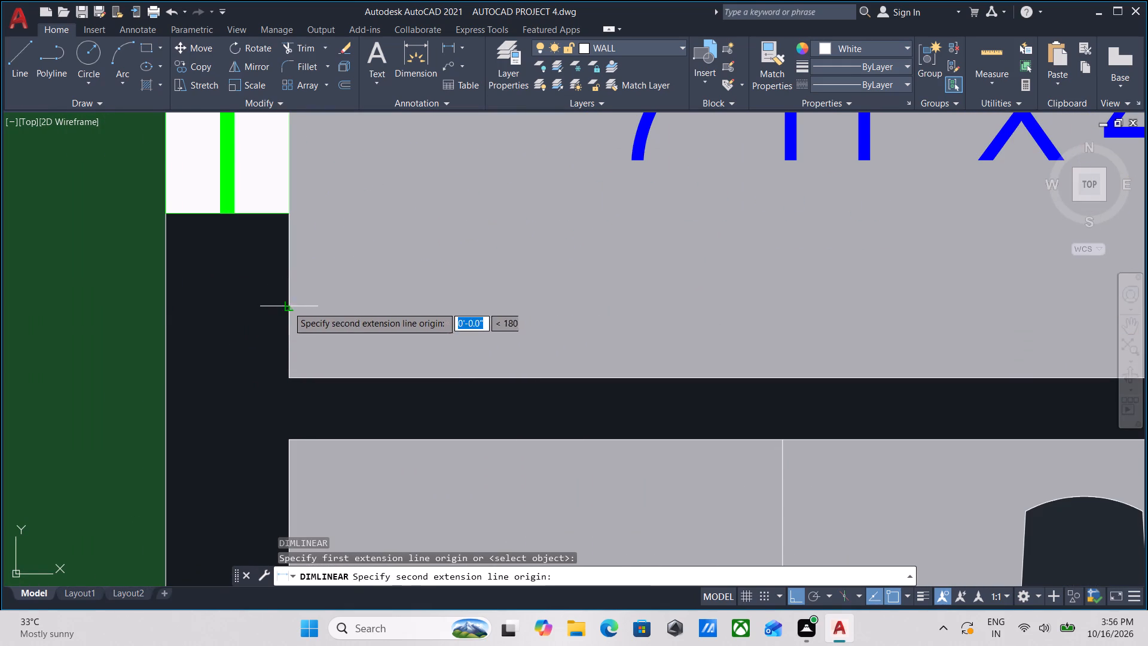
{"action": "middle_click_drag", "start_coordinate": [577, 308], "coordinate": [276, 309]}
{"action": "middle_click_drag", "start_coordinate": [826, 326], "coordinate": [487, 322]}
{"action": "middle_click_drag", "start_coordinate": [962, 336], "coordinate": [783, 337]}
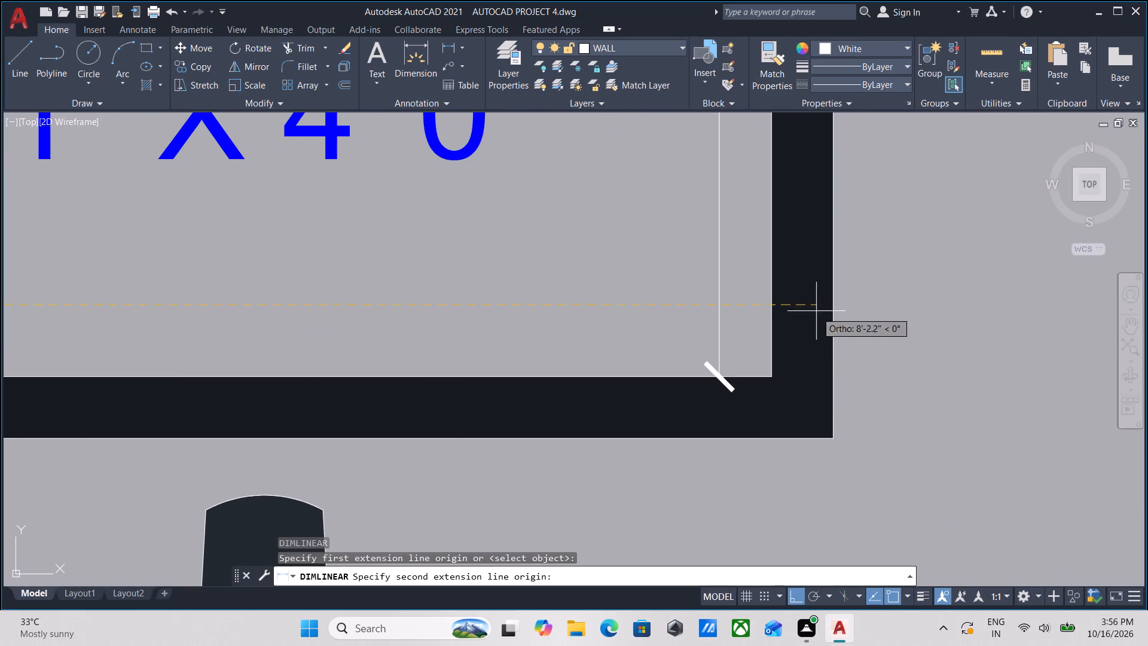
{"action": "left_click", "coordinate": [768, 306]}
{"action": "scroll", "coordinate": [768, 306], "scroll_direction": "down", "scroll_amount": 2}
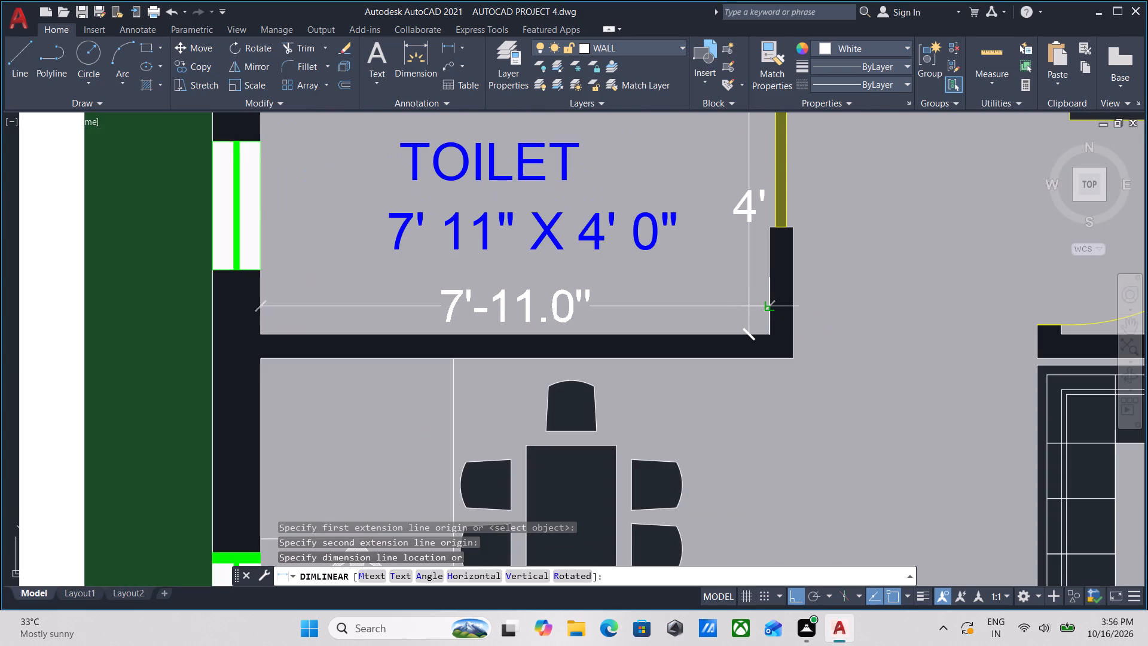
{"action": "left_click", "coordinate": [768, 306]}
Dimension the ground floor kitchen's inner north-south length from the partition wall to the south wall, placing the dimension near the east wall.
{"action": "scroll", "coordinate": [808, 303], "scroll_direction": "down", "scroll_amount": 2}
{"action": "middle_click_drag", "start_coordinate": [808, 303], "coordinate": [796, 284]}
{"action": "middle_click_drag", "start_coordinate": [881, 373], "coordinate": [762, 353]}
{"action": "scroll", "coordinate": [784, 352], "scroll_direction": "down", "scroll_amount": 2}
{"action": "middle_click_drag", "start_coordinate": [784, 352], "coordinate": [685, 267]}
{"action": "scroll", "coordinate": [723, 393], "scroll_direction": "up", "scroll_amount": 3}
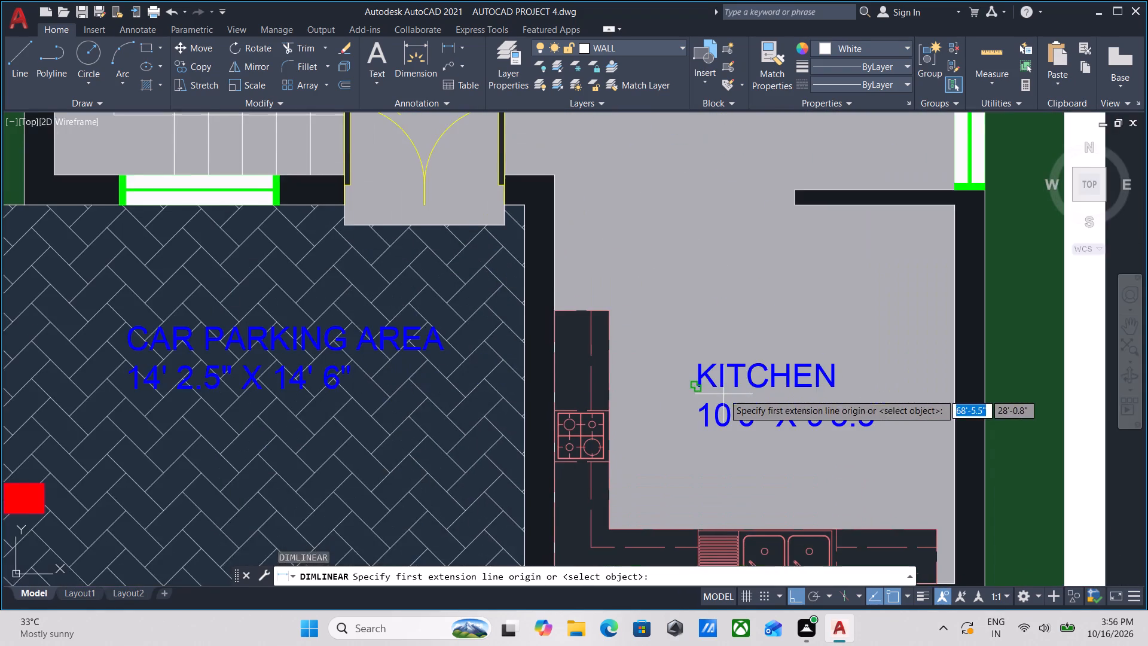
{"action": "middle_click_drag", "start_coordinate": [724, 390], "coordinate": [752, 308]}
{"action": "scroll", "coordinate": [846, 310], "scroll_direction": "down", "scroll_amount": 1}
{"action": "middle_click_drag", "start_coordinate": [846, 310], "coordinate": [711, 320]}
{"action": "scroll", "coordinate": [809, 220], "scroll_direction": "up", "scroll_amount": 2}
{"action": "scroll", "coordinate": [765, 185], "scroll_direction": "up", "scroll_amount": 1}
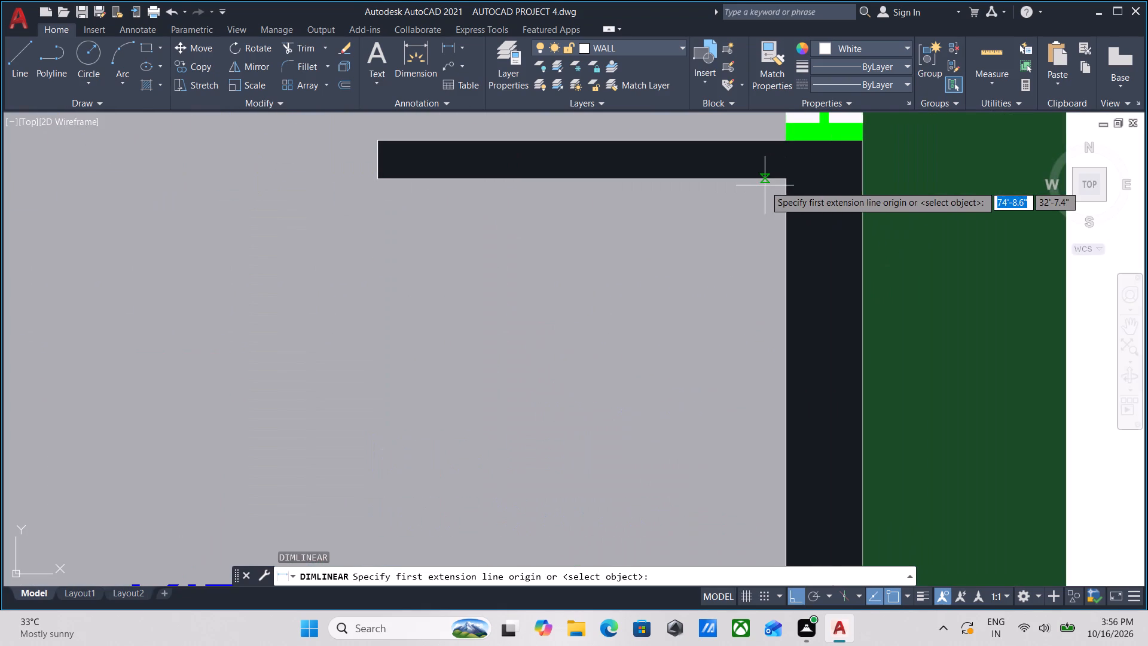
{"action": "left_click", "coordinate": [764, 183]}
{"action": "middle_click_drag", "start_coordinate": [749, 384], "coordinate": [759, 348]}
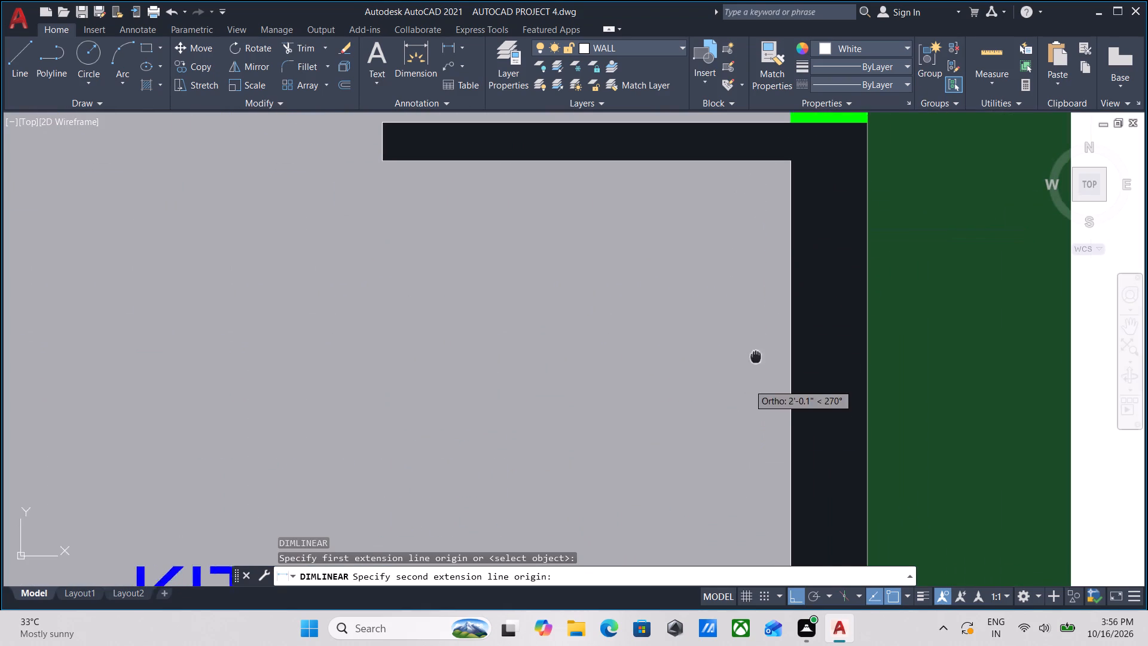
{"action": "middle_click_drag", "start_coordinate": [759, 348], "coordinate": [776, 245]}
{"action": "scroll", "coordinate": [775, 285], "scroll_direction": "down", "scroll_amount": 3}
{"action": "middle_click_drag", "start_coordinate": [755, 369], "coordinate": [784, 279]}
{"action": "scroll", "coordinate": [784, 279], "scroll_direction": "up", "scroll_amount": 1}
{"action": "scroll", "coordinate": [785, 392], "scroll_direction": "up", "scroll_amount": 2}
{"action": "middle_click_drag", "start_coordinate": [795, 413], "coordinate": [793, 278]}
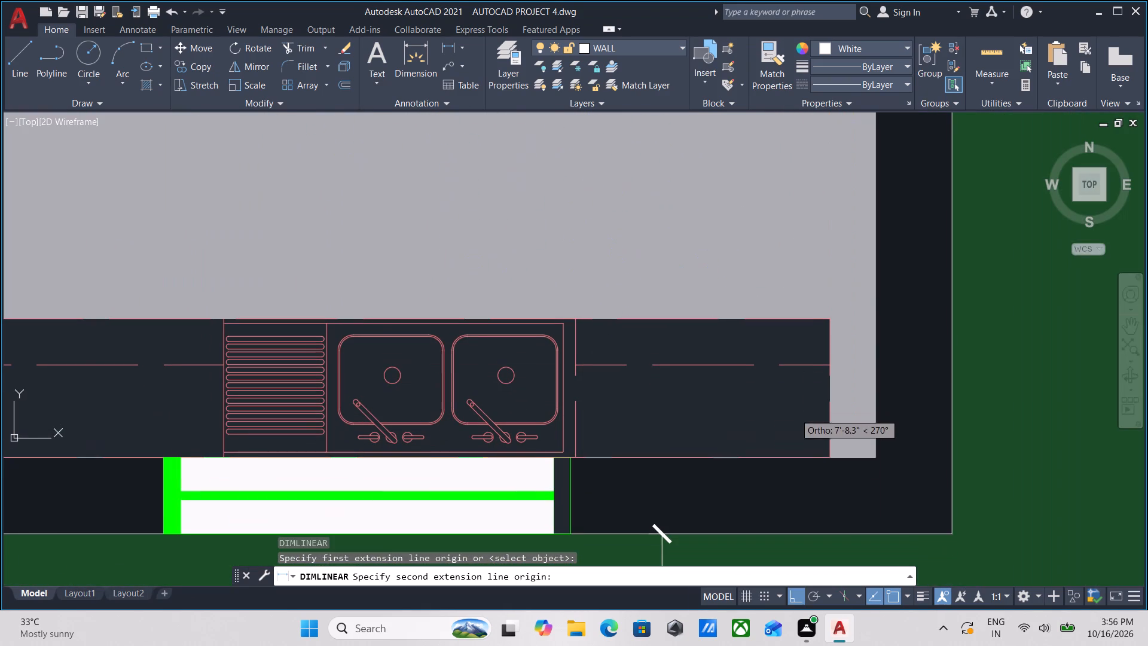
{"action": "left_click", "coordinate": [852, 456]}
{"action": "scroll", "coordinate": [852, 456], "scroll_direction": "down", "scroll_amount": 2}
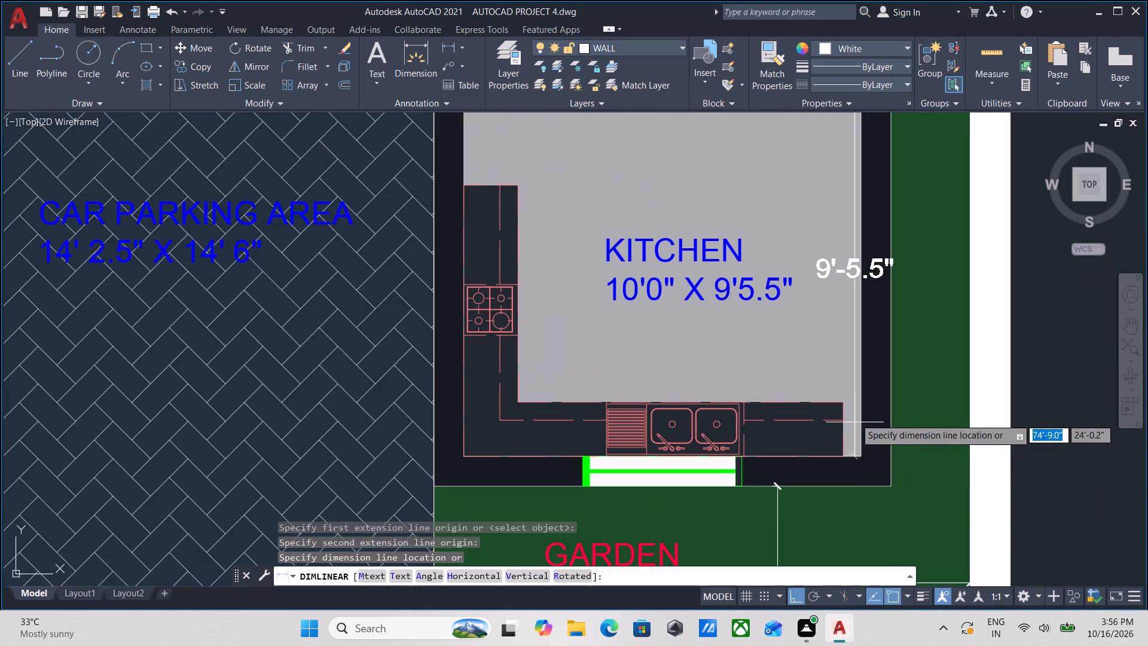
{"action": "left_click", "coordinate": [849, 336]}
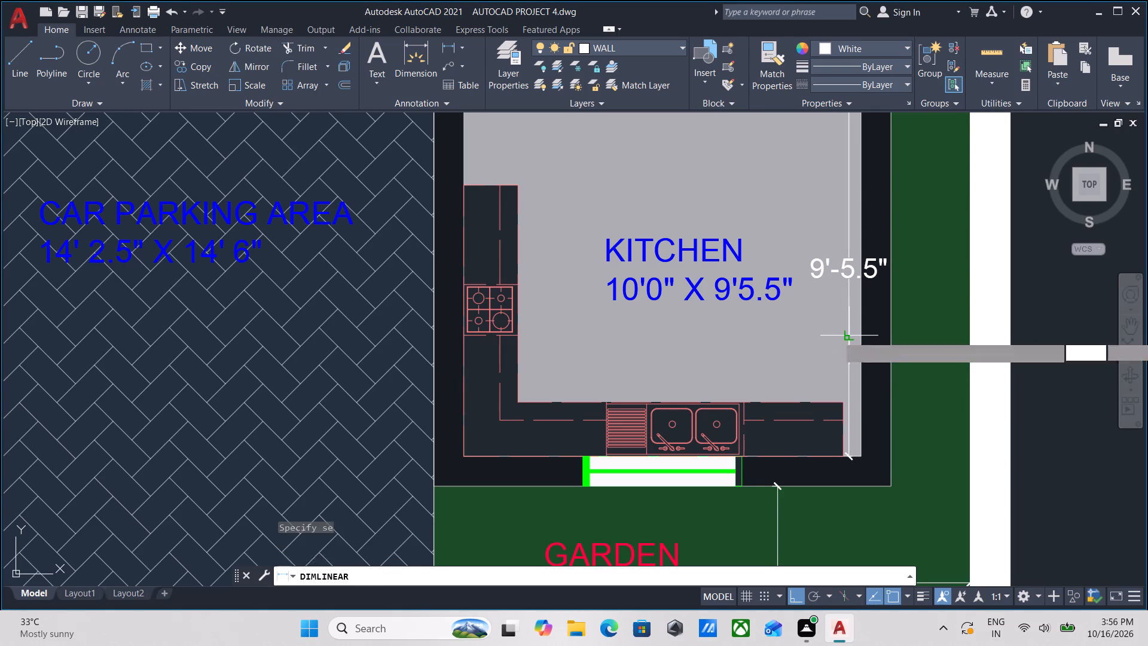
Dimension the ground floor kitchen's inner width between its east and west walls, placing the dimension just south of the partition wall.
{"action": "middle_click_drag", "start_coordinate": [743, 309], "coordinate": [758, 514]}
{"action": "scroll", "coordinate": [852, 358], "scroll_direction": "up", "scroll_amount": 1}
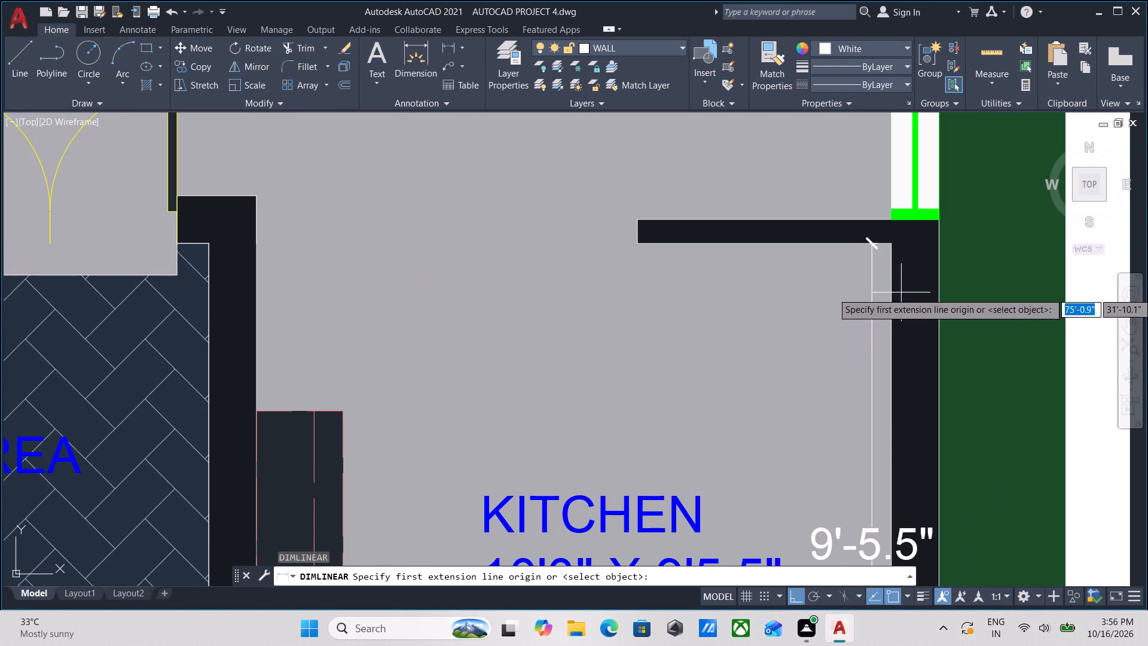
{"action": "scroll", "coordinate": [893, 280], "scroll_direction": "up", "scroll_amount": 2}
{"action": "left_click", "coordinate": [895, 246]}
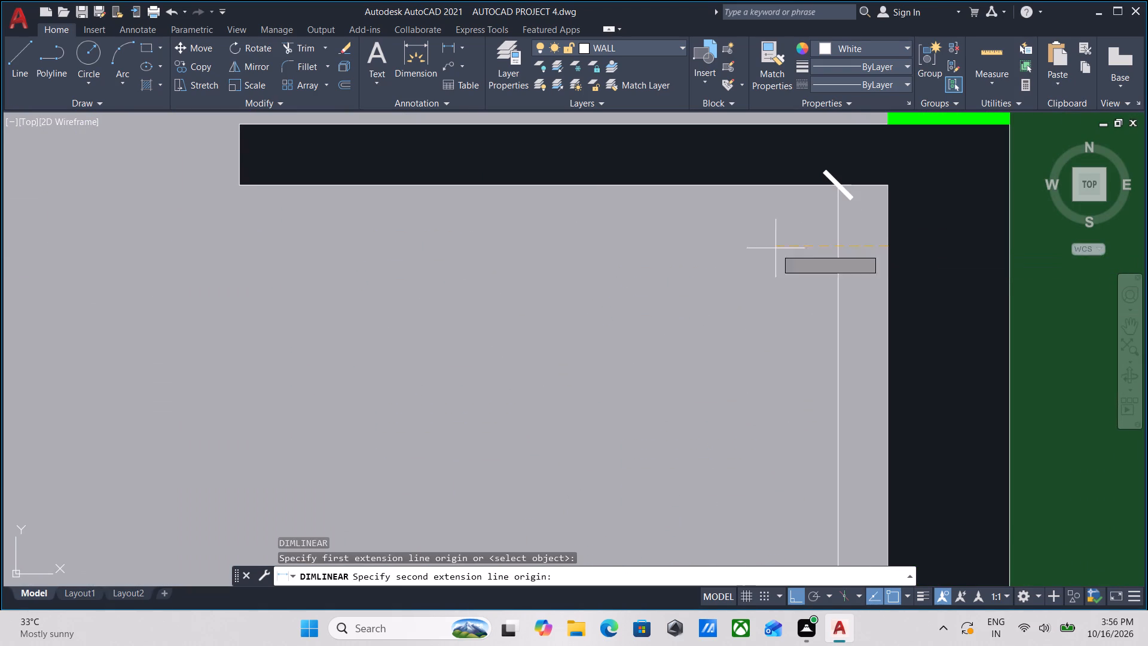
{"action": "middle_click_drag", "start_coordinate": [619, 246], "coordinate": [775, 255]}
{"action": "scroll", "coordinate": [631, 292], "scroll_direction": "down", "scroll_amount": 1}
{"action": "middle_click_drag", "start_coordinate": [631, 292], "coordinate": [861, 300]}
{"action": "scroll", "coordinate": [593, 316], "scroll_direction": "down", "scroll_amount": 1}
{"action": "middle_click_drag", "start_coordinate": [707, 324], "coordinate": [898, 349]}
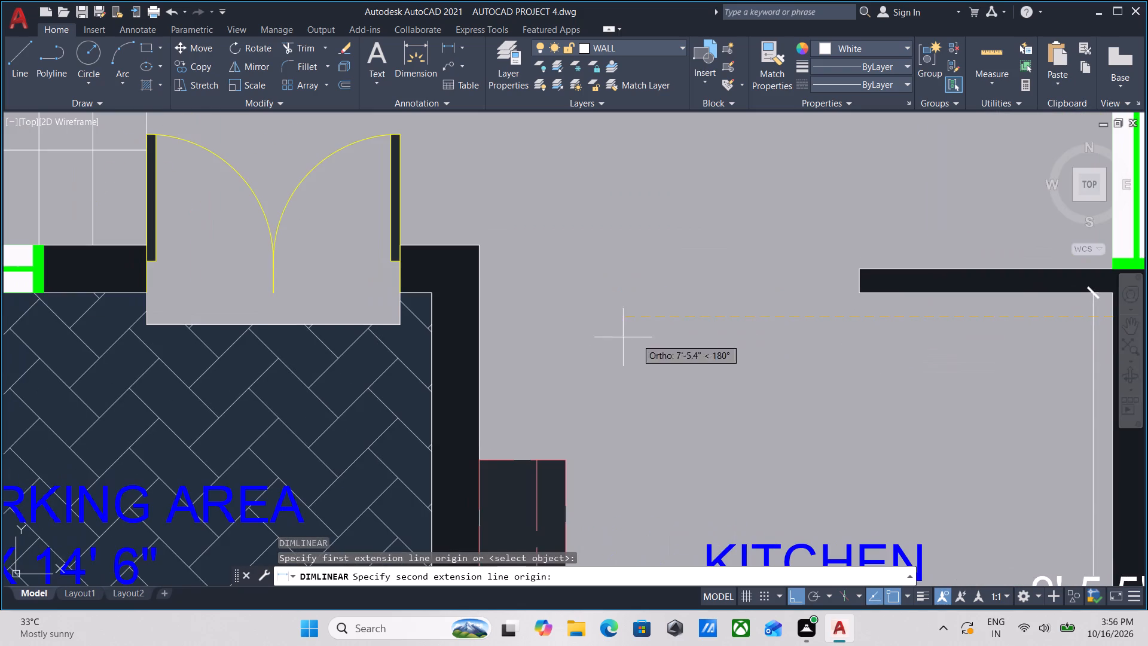
{"action": "left_click", "coordinate": [477, 319]}
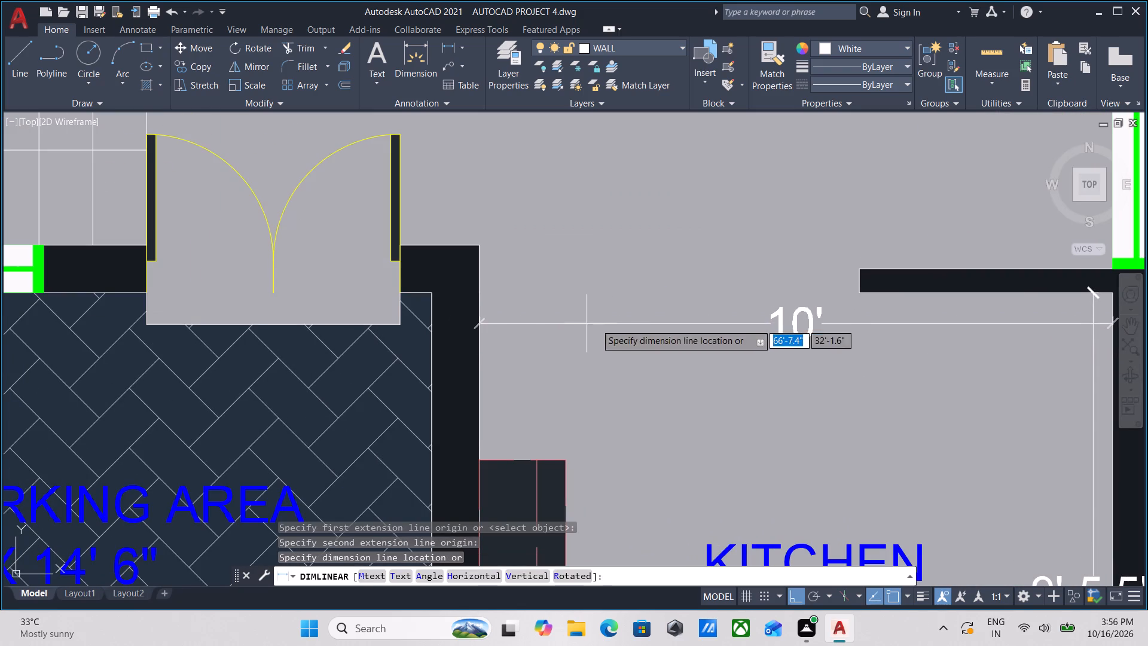
{"action": "left_click", "coordinate": [933, 322]}
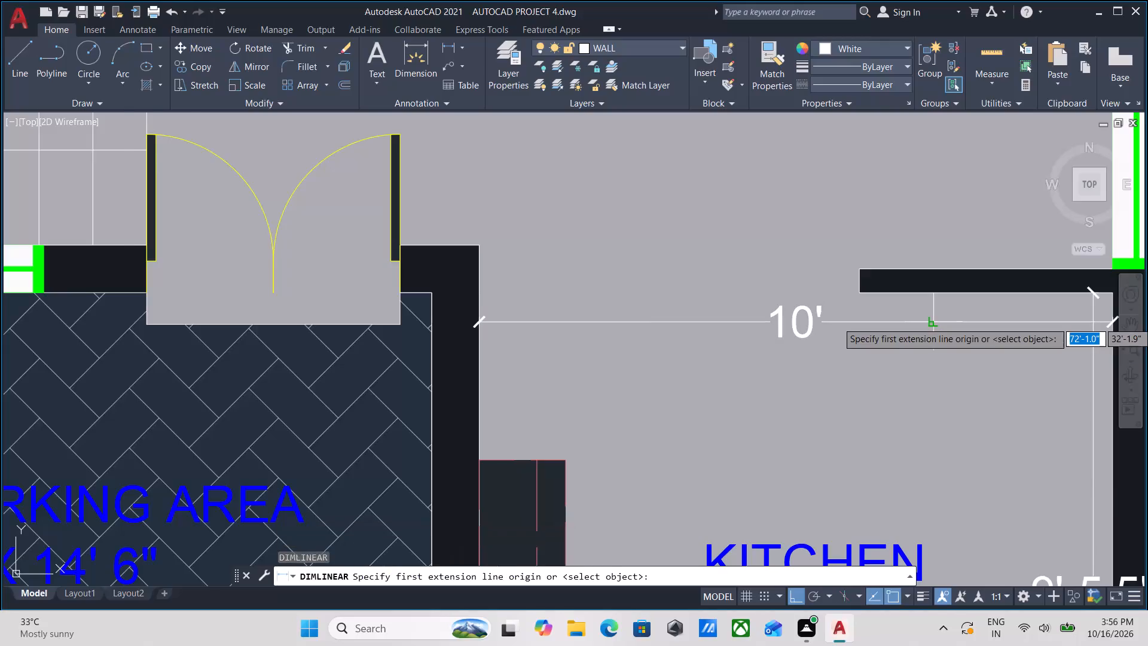
Dimension the ground floor living room's inner north-south length down to the kitchen partition wall, placing the dimension near the east wall.
{"action": "scroll", "coordinate": [933, 322], "scroll_direction": "down", "scroll_amount": 1}
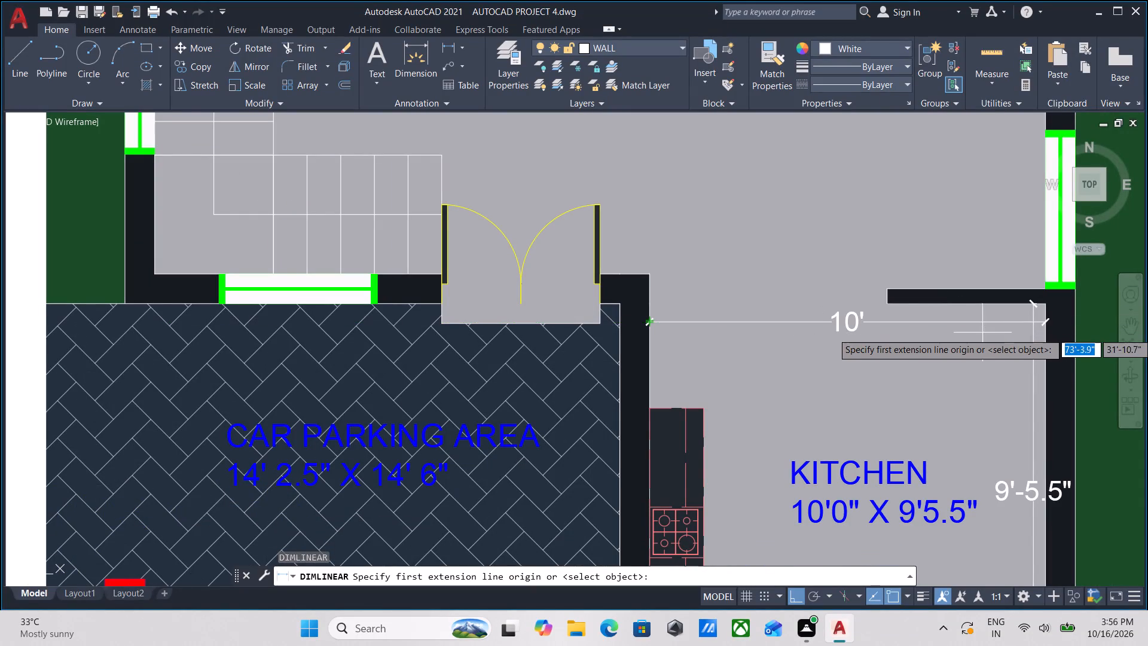
{"action": "scroll", "coordinate": [814, 376], "scroll_direction": "down", "scroll_amount": 1}
{"action": "middle_click_drag", "start_coordinate": [814, 376], "coordinate": [820, 340]}
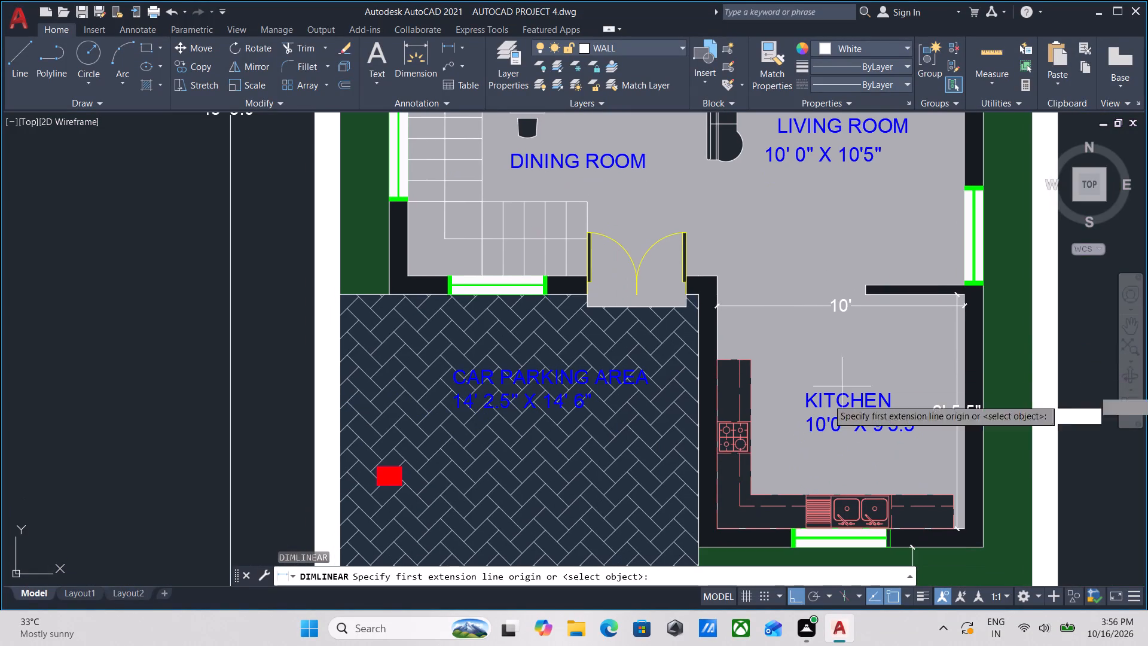
{"action": "middle_click_drag", "start_coordinate": [816, 372], "coordinate": [816, 534]}
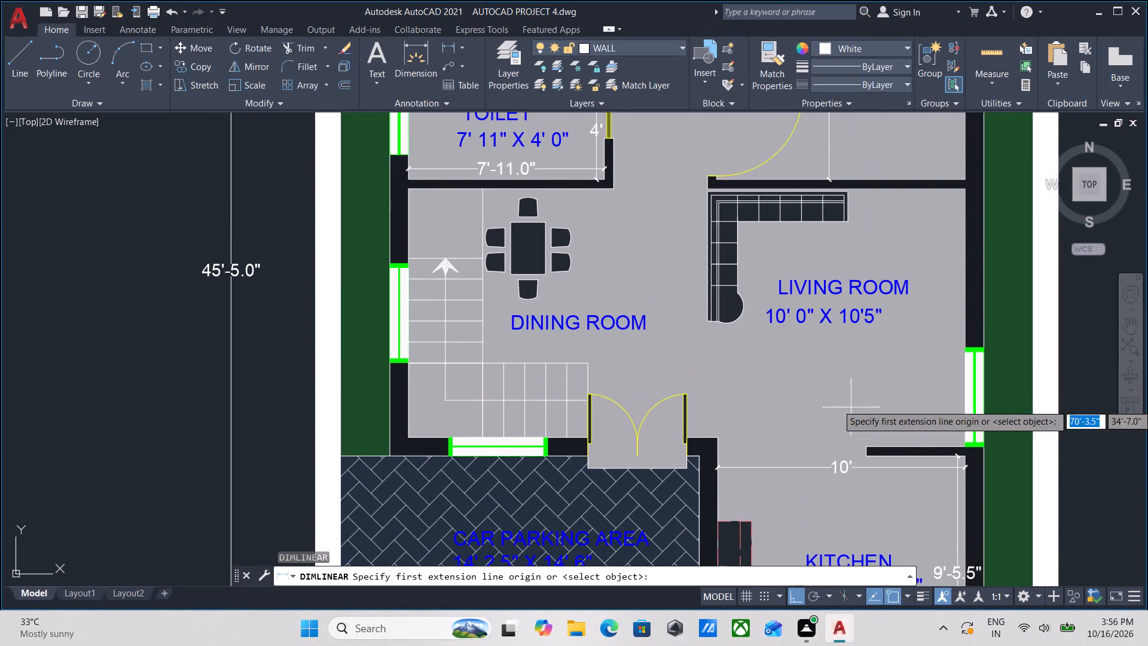
{"action": "scroll", "coordinate": [861, 378], "scroll_direction": "down", "scroll_amount": 1}
{"action": "middle_click_drag", "start_coordinate": [861, 378], "coordinate": [747, 431]}
{"action": "scroll", "coordinate": [798, 326], "scroll_direction": "up", "scroll_amount": 3}
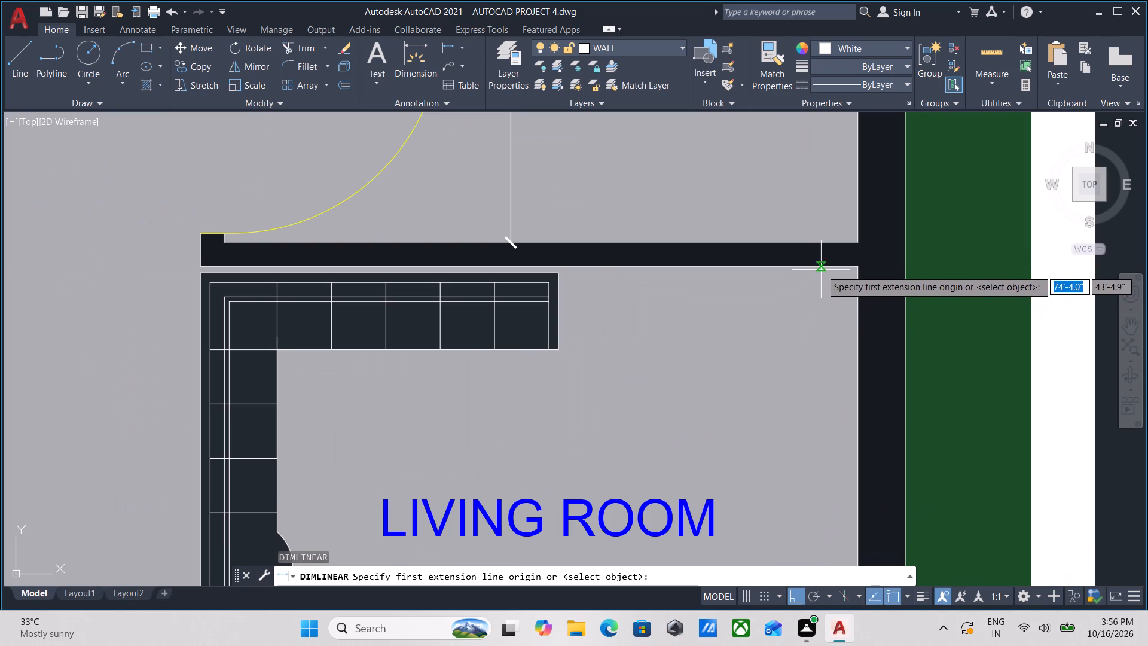
{"action": "left_click", "coordinate": [821, 270]}
{"action": "scroll", "coordinate": [799, 504], "scroll_direction": "down", "scroll_amount": 1}
{"action": "middle_click_drag", "start_coordinate": [799, 504], "coordinate": [849, 298]}
{"action": "middle_click_drag", "start_coordinate": [859, 458], "coordinate": [884, 344]}
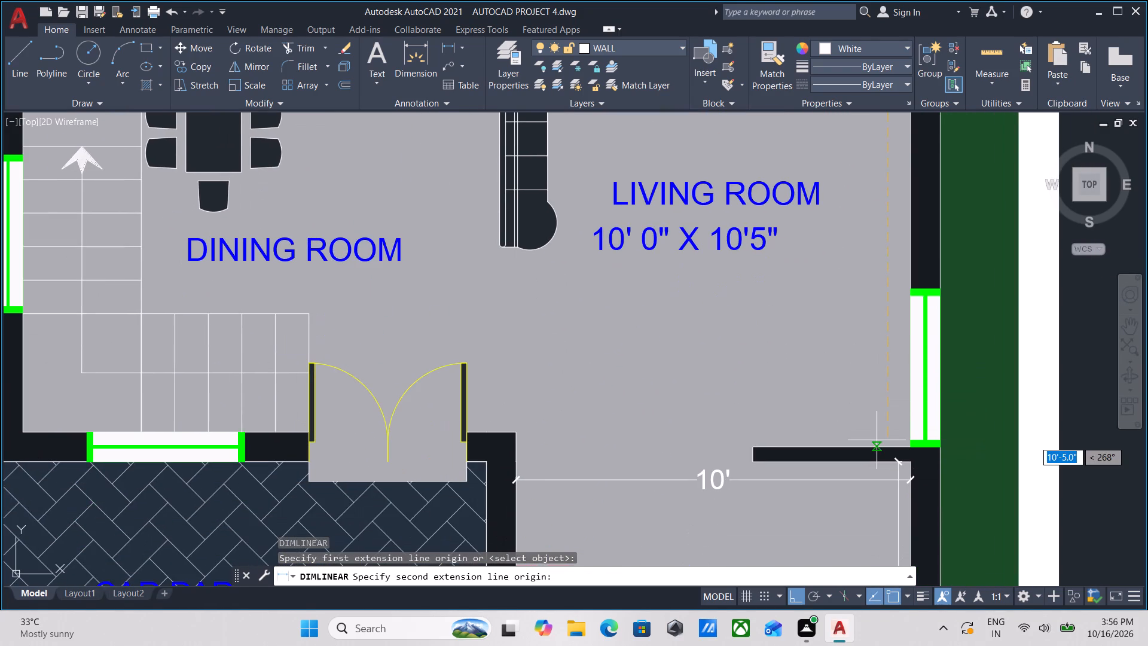
{"action": "left_click", "coordinate": [891, 444]}
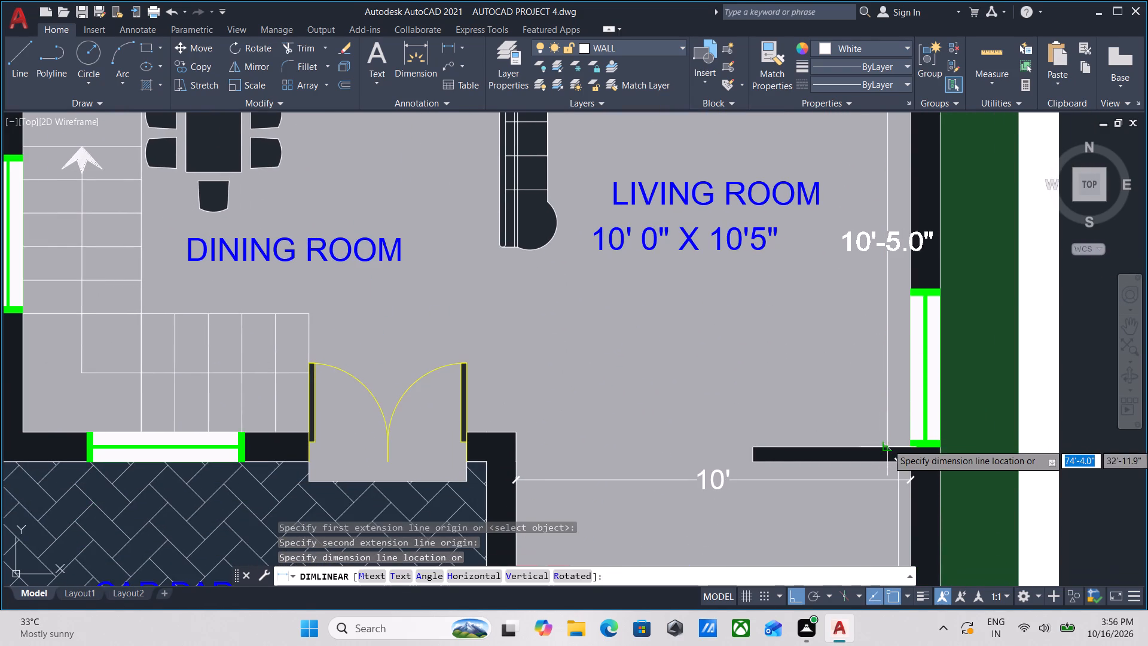
{"action": "left_click", "coordinate": [868, 419]}
Dimension the ground floor living room's inner width from the wall corner beside the double door to the east wall, just north of the kitchen partition.
{"action": "scroll", "coordinate": [877, 395], "scroll_direction": "down", "scroll_amount": 1}
{"action": "middle_click_drag", "start_coordinate": [877, 395], "coordinate": [877, 353]}
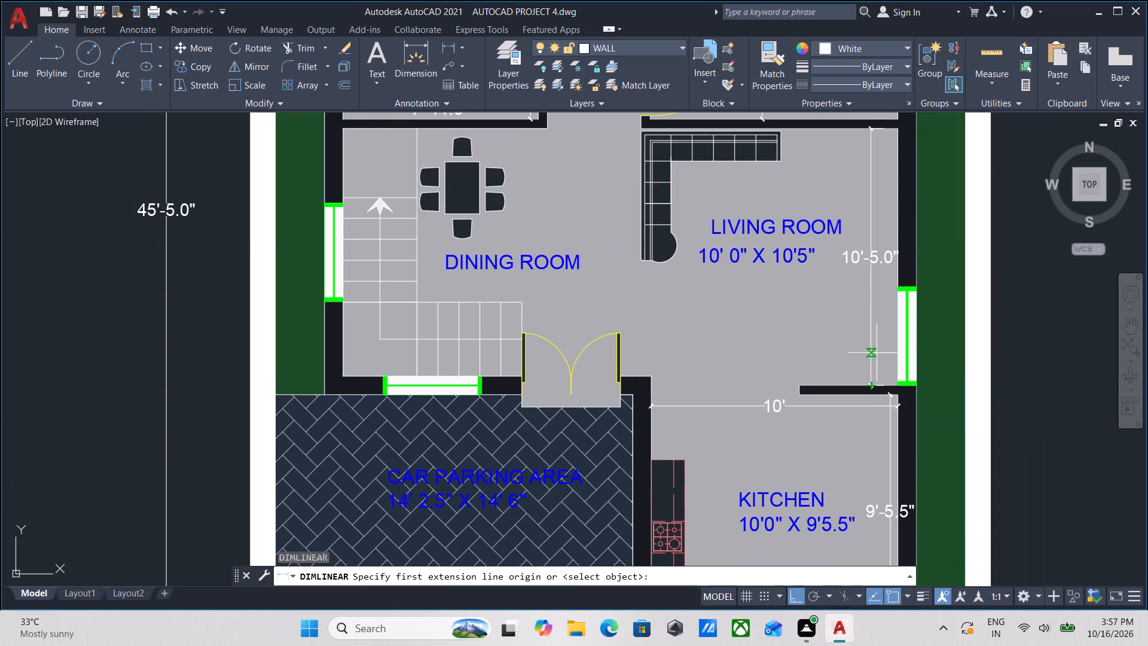
{"action": "scroll", "coordinate": [697, 403], "scroll_direction": "up", "scroll_amount": 2}
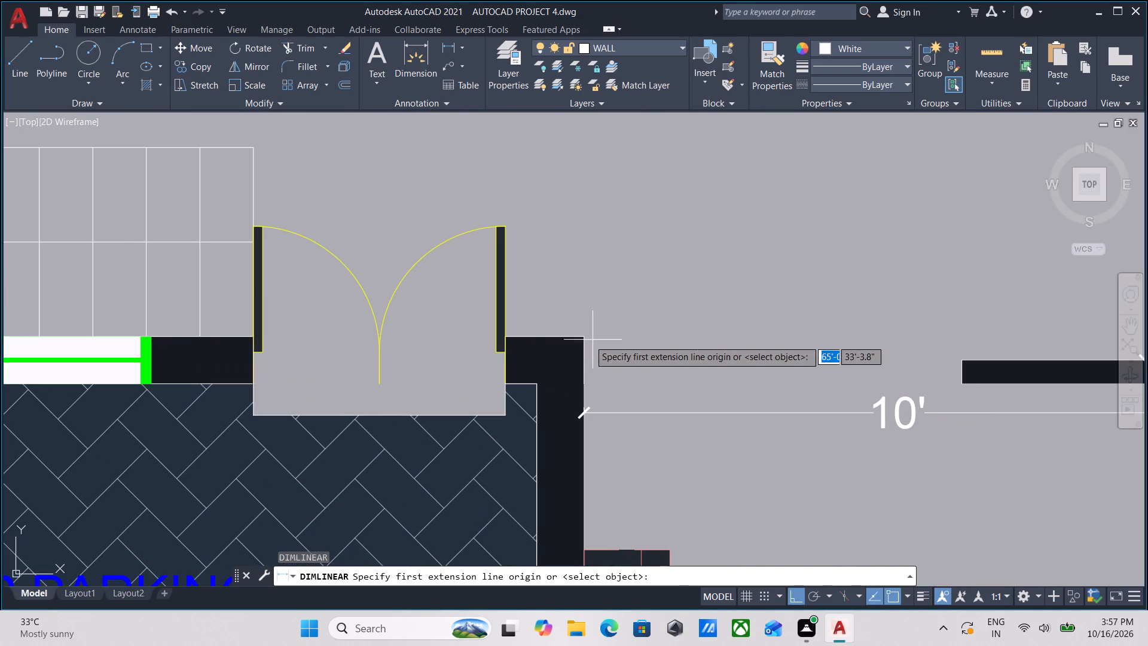
{"action": "left_click", "coordinate": [581, 337]}
{"action": "middle_click_drag", "start_coordinate": [810, 331], "coordinate": [488, 351]}
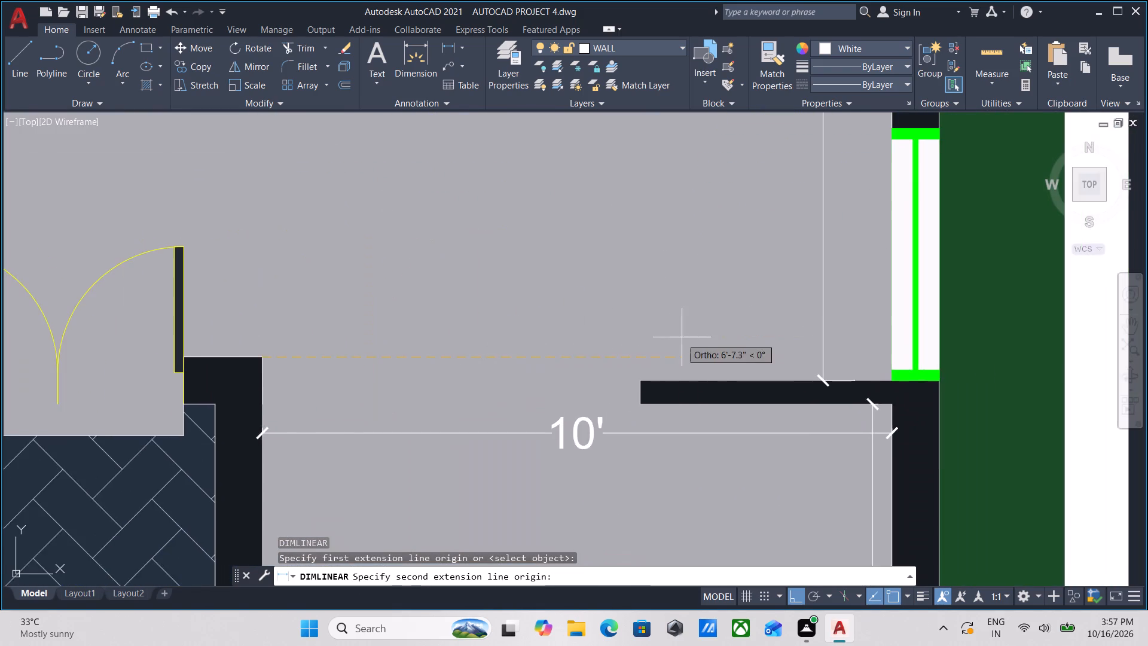
{"action": "middle_click_drag", "start_coordinate": [683, 337], "coordinate": [602, 352]}
{"action": "left_click", "coordinate": [811, 368]}
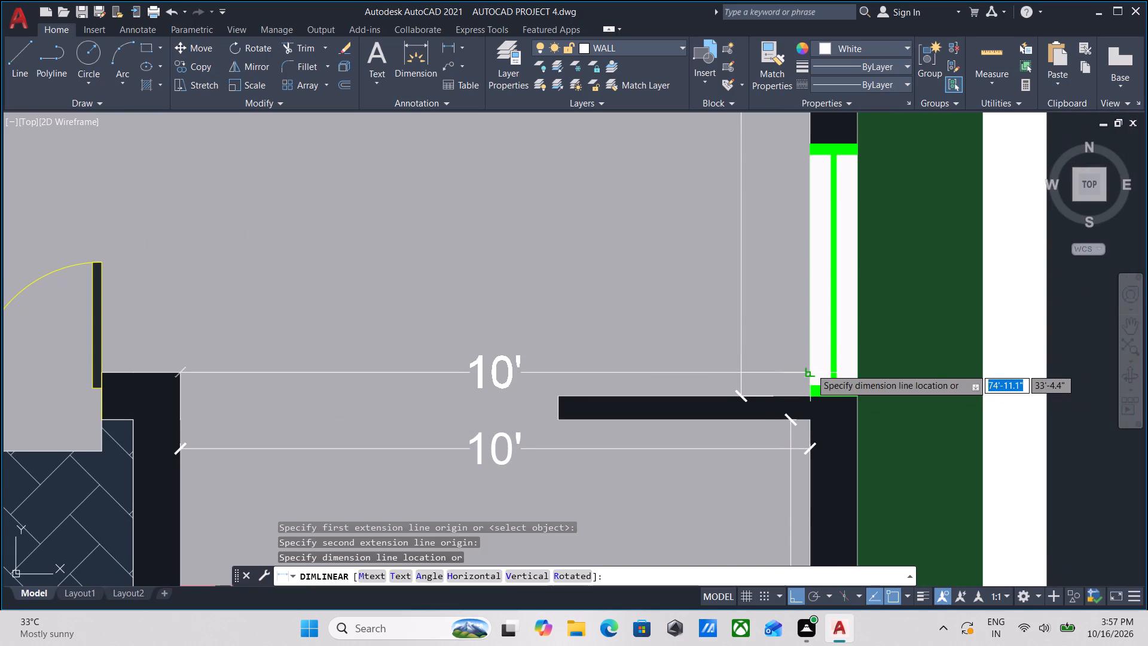
{"action": "scroll", "coordinate": [811, 368], "scroll_direction": "down", "scroll_amount": 1}
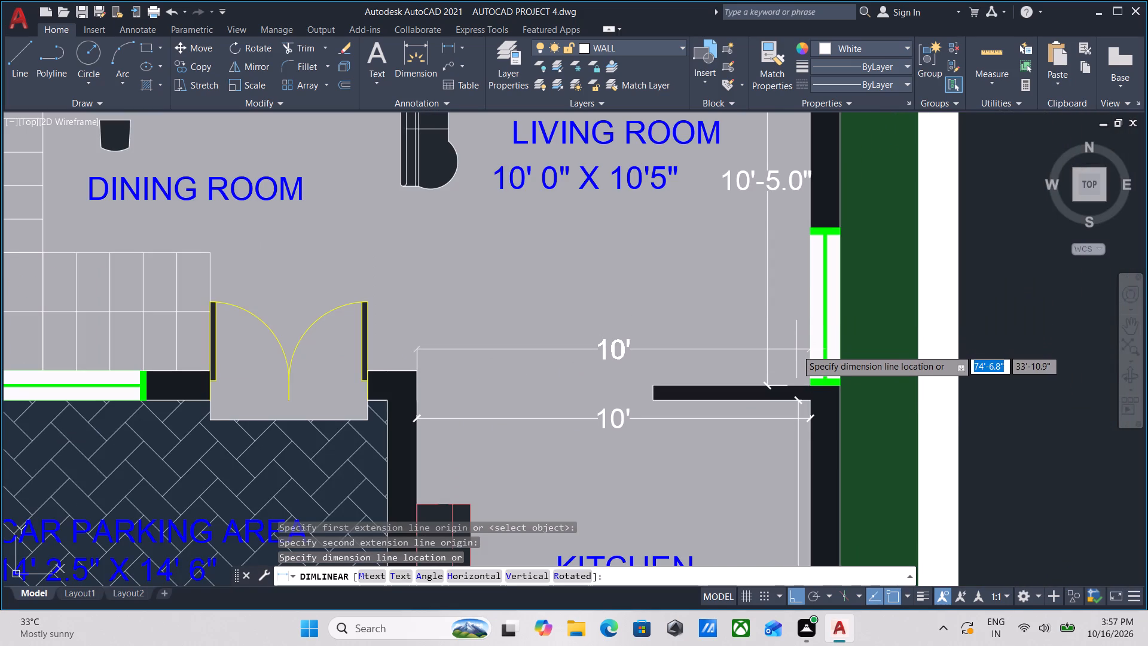
{"action": "left_click", "coordinate": [796, 349]}
Examine the ground floor bedrooms, toilets, dining room and staircase for spaces that still need dimensions.
{"action": "scroll", "coordinate": [621, 344], "scroll_direction": "down", "scroll_amount": 1}
{"action": "middle_click_drag", "start_coordinate": [621, 344], "coordinate": [836, 368]}
{"action": "scroll", "coordinate": [636, 334], "scroll_direction": "down", "scroll_amount": 1}
{"action": "middle_click_drag", "start_coordinate": [667, 325], "coordinate": [685, 320]}
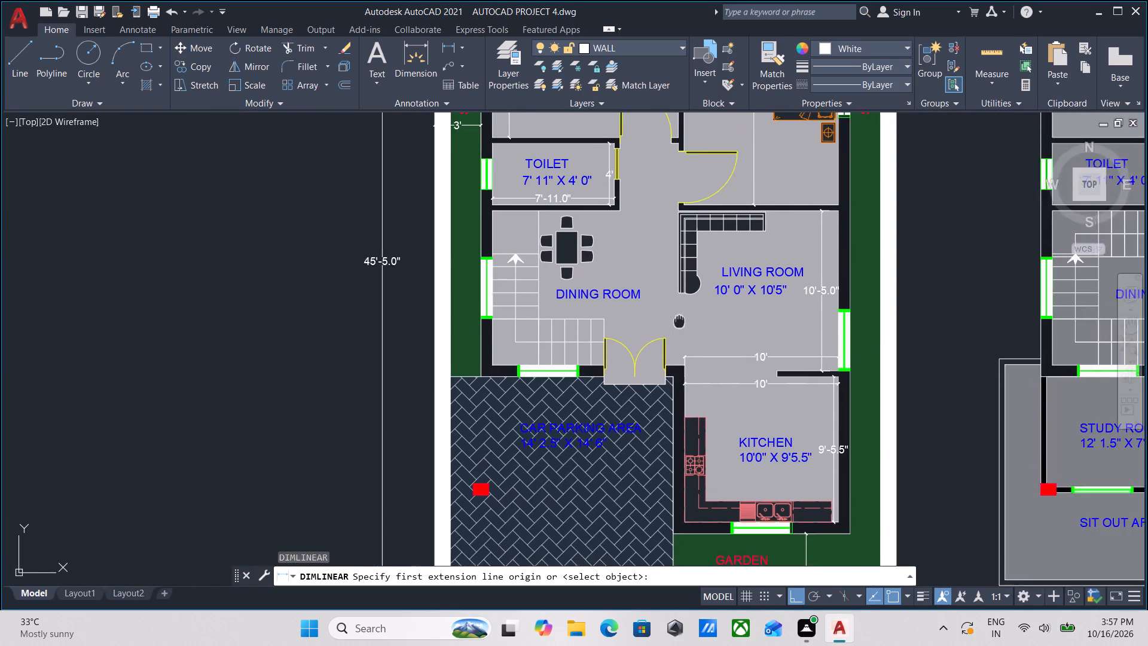
{"action": "middle_click_drag", "start_coordinate": [685, 320], "coordinate": [715, 336]}
{"action": "middle_click_drag", "start_coordinate": [633, 255], "coordinate": [651, 374]}
{"action": "middle_click_drag", "start_coordinate": [640, 203], "coordinate": [637, 424]}
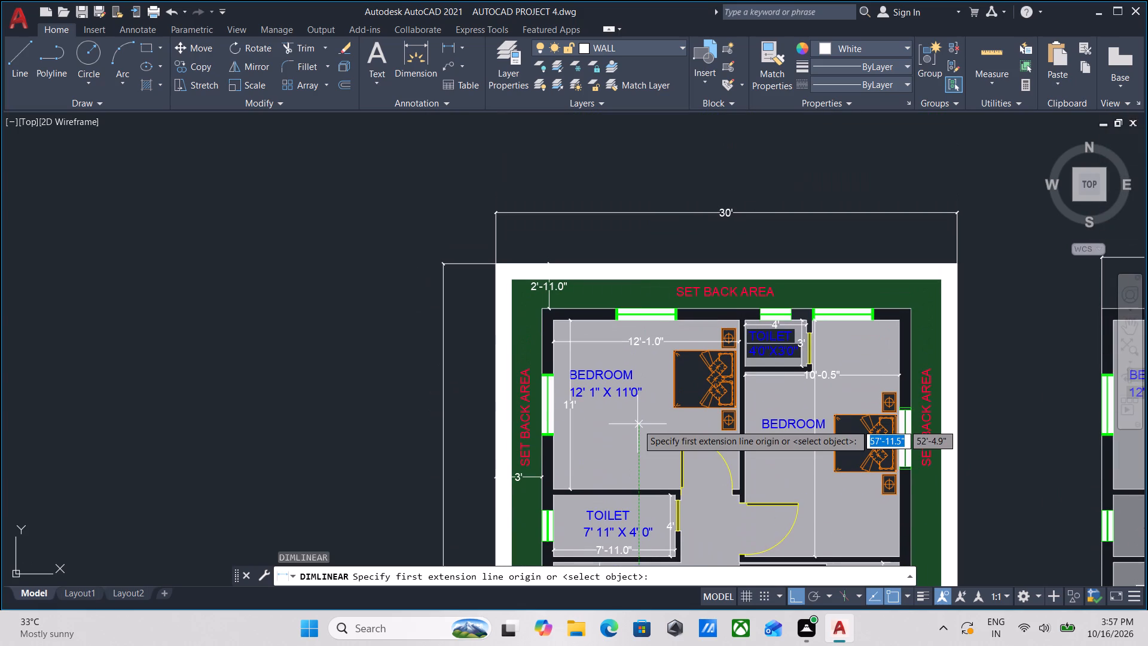
{"action": "scroll", "coordinate": [801, 481], "scroll_direction": "down", "scroll_amount": 1}
{"action": "middle_click_drag", "start_coordinate": [801, 481], "coordinate": [825, 284]}
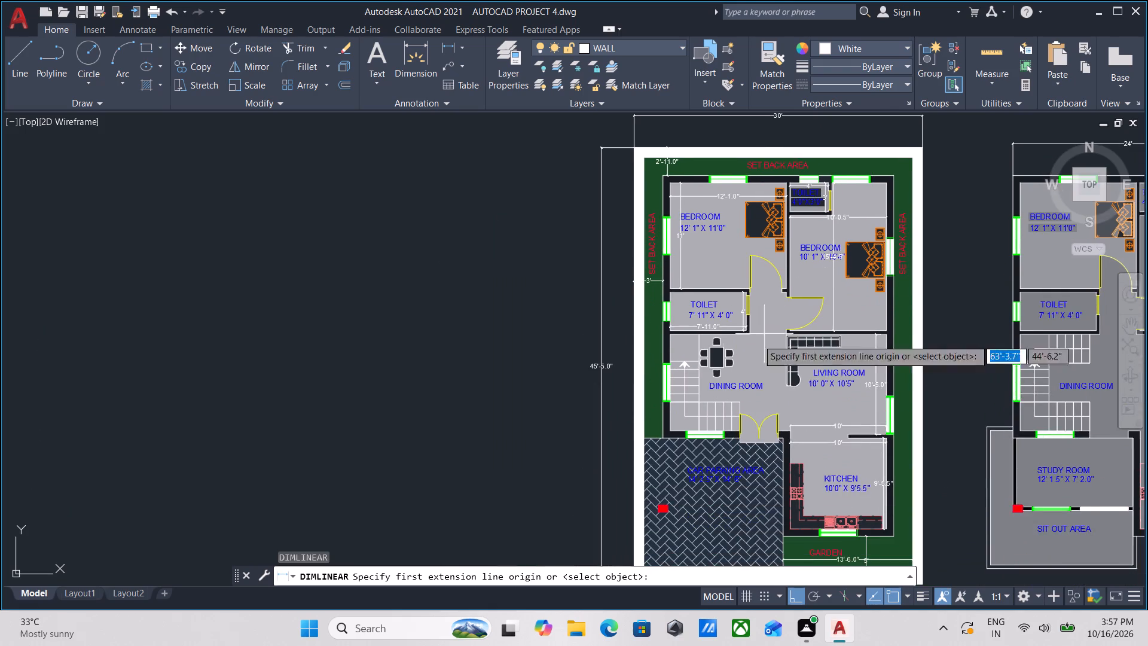
{"action": "scroll", "coordinate": [726, 440], "scroll_direction": "up", "scroll_amount": 2}
{"action": "scroll", "coordinate": [753, 361], "scroll_direction": "up", "scroll_amount": 2}
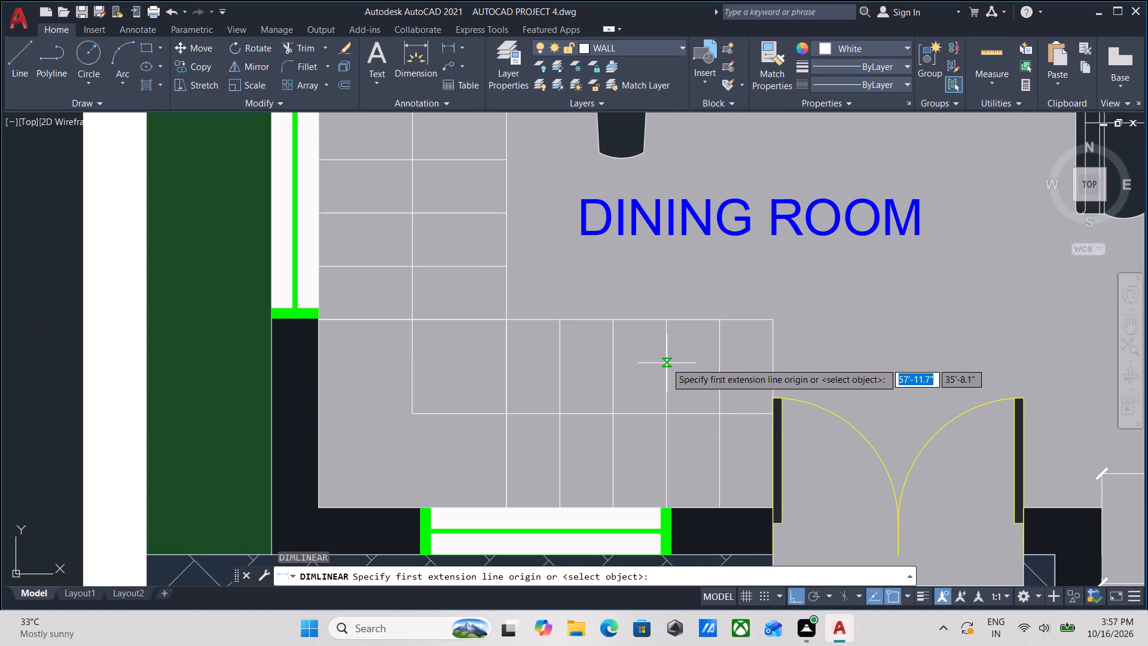
{"action": "middle_click_drag", "start_coordinate": [715, 365], "coordinate": [794, 224]}
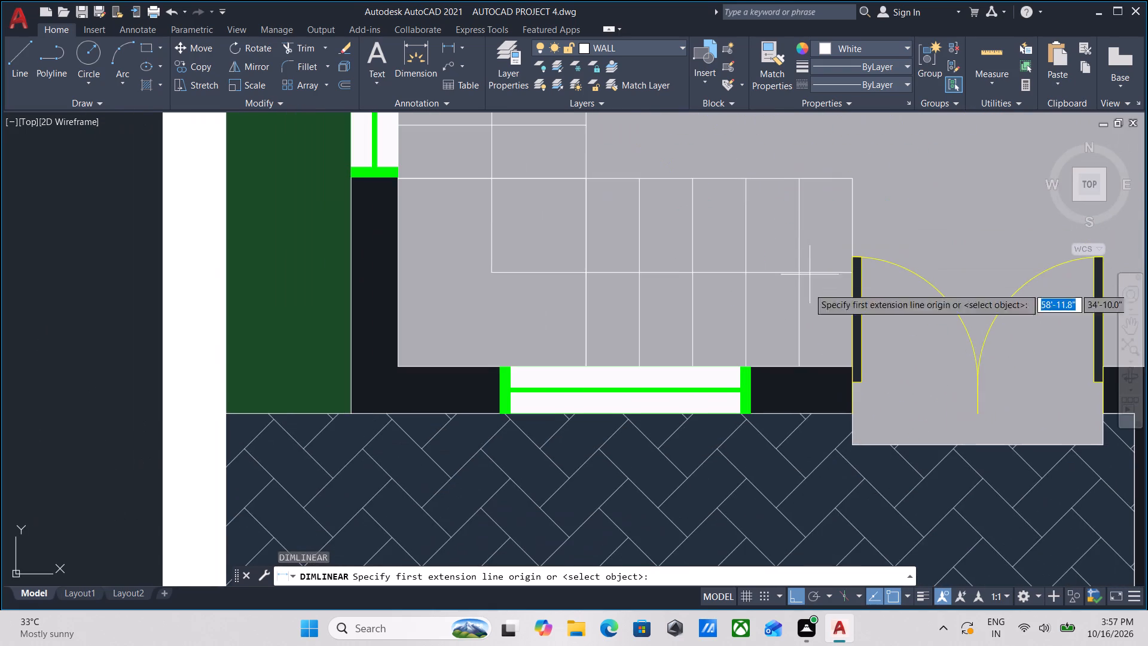
{"action": "middle_click_drag", "start_coordinate": [743, 391], "coordinate": [813, 212]}
{"action": "middle_click_drag", "start_coordinate": [762, 343], "coordinate": [807, 220]}
Dimension the car parking area's east-west width from the kitchen wall to the west boundary wall, placing the dimension just below its room label.
{"action": "scroll", "coordinate": [768, 392], "scroll_direction": "down", "scroll_amount": 1}
{"action": "middle_click_drag", "start_coordinate": [771, 374], "coordinate": [836, 210]}
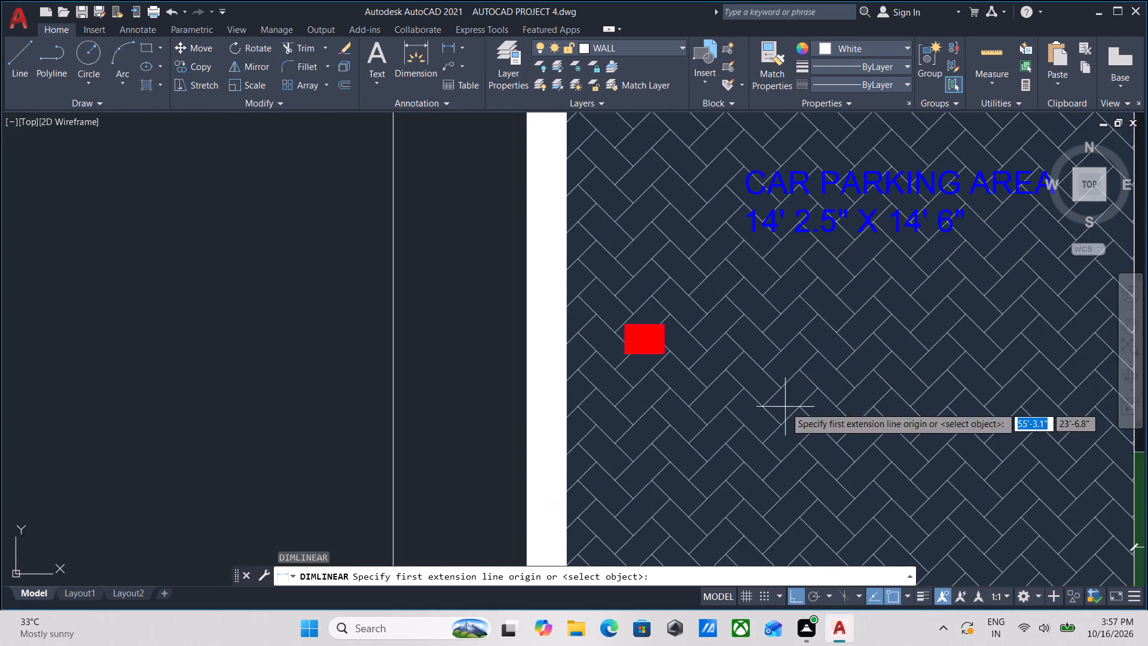
{"action": "middle_click_drag", "start_coordinate": [790, 386], "coordinate": [816, 190]}
{"action": "middle_click_drag", "start_coordinate": [662, 318], "coordinate": [461, 303]}
{"action": "scroll", "coordinate": [618, 277], "scroll_direction": "down", "scroll_amount": 2}
{"action": "middle_click_drag", "start_coordinate": [618, 277], "coordinate": [518, 309]}
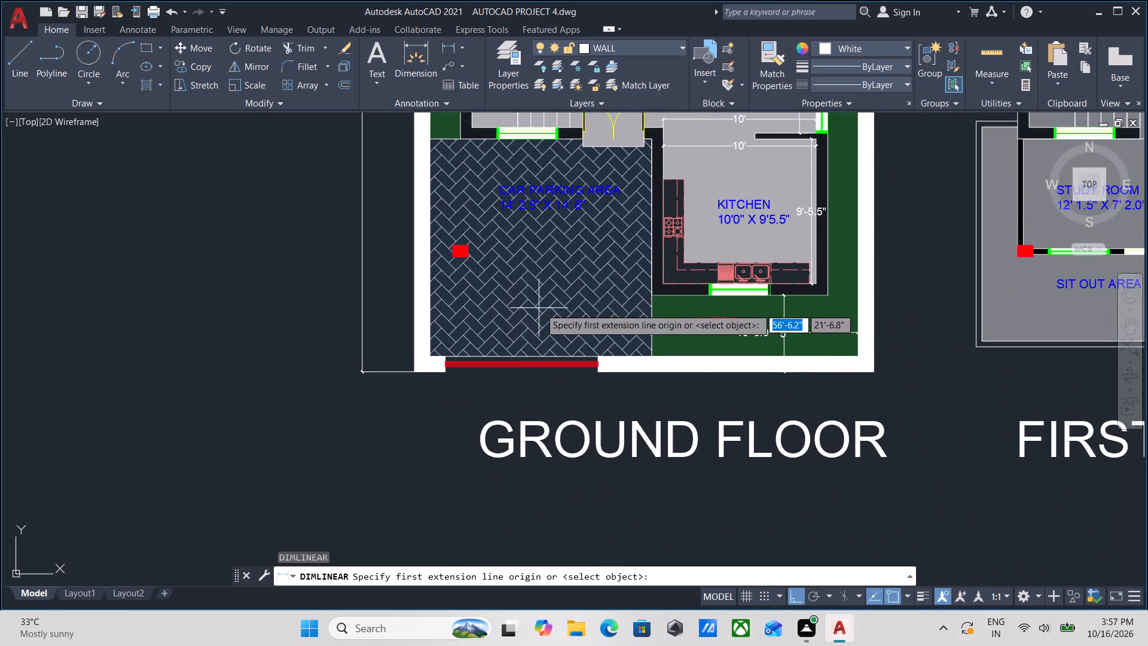
{"action": "middle_click_drag", "start_coordinate": [607, 231], "coordinate": [649, 316]}
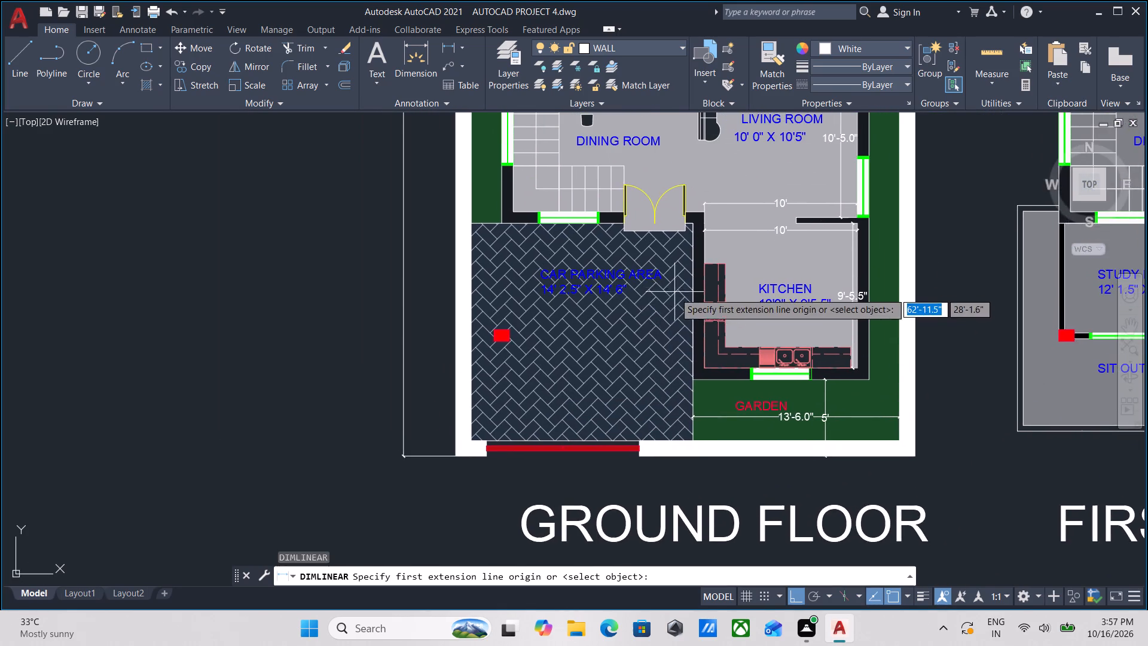
{"action": "scroll", "coordinate": [675, 296], "scroll_direction": "up", "scroll_amount": 3}
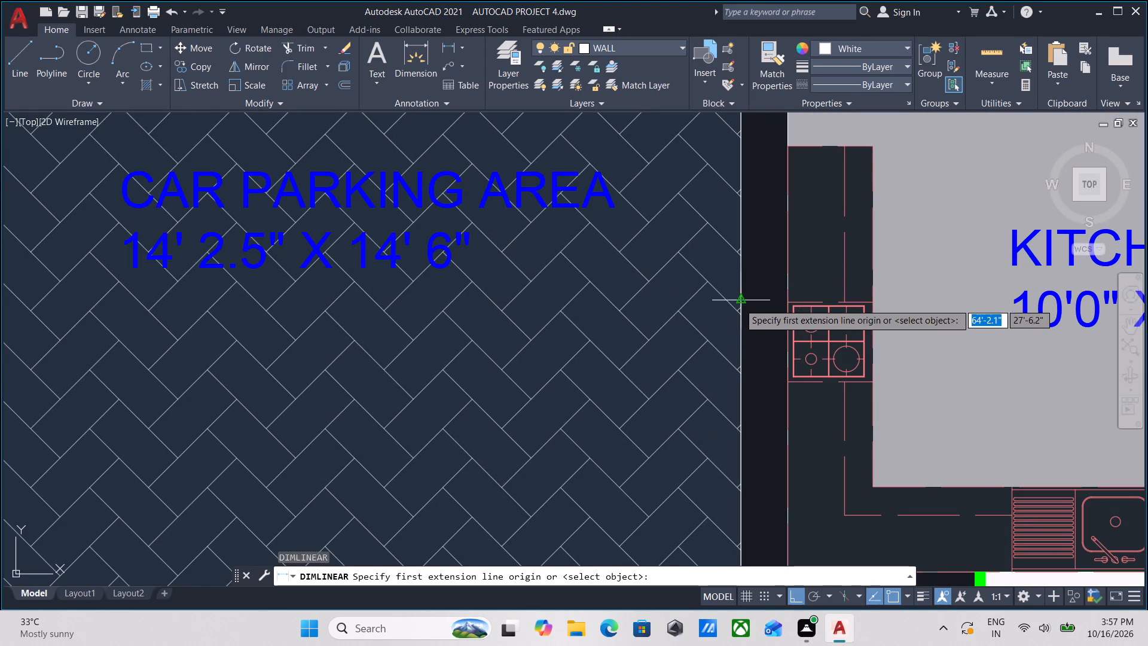
{"action": "left_click", "coordinate": [739, 303]}
{"action": "middle_click_drag", "start_coordinate": [407, 300], "coordinate": [799, 340]}
{"action": "scroll", "coordinate": [662, 365], "scroll_direction": "down", "scroll_amount": 2}
{"action": "middle_click_drag", "start_coordinate": [587, 366], "coordinate": [783, 407]}
{"action": "scroll", "coordinate": [721, 407], "scroll_direction": "up", "scroll_amount": 3}
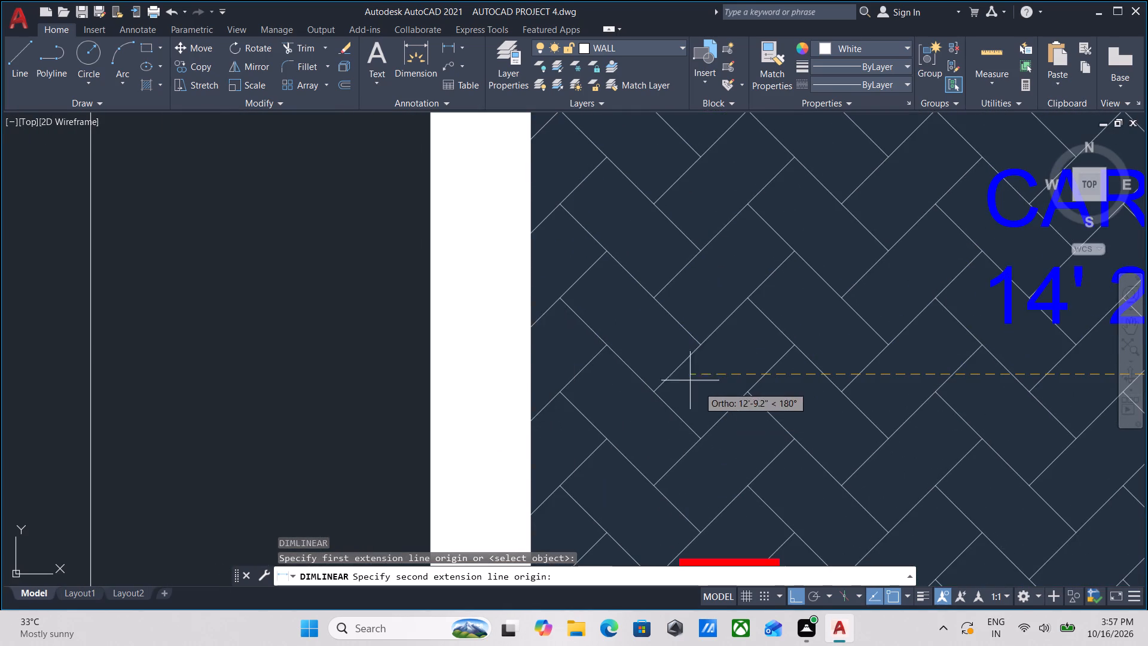
{"action": "left_click", "coordinate": [530, 377]}
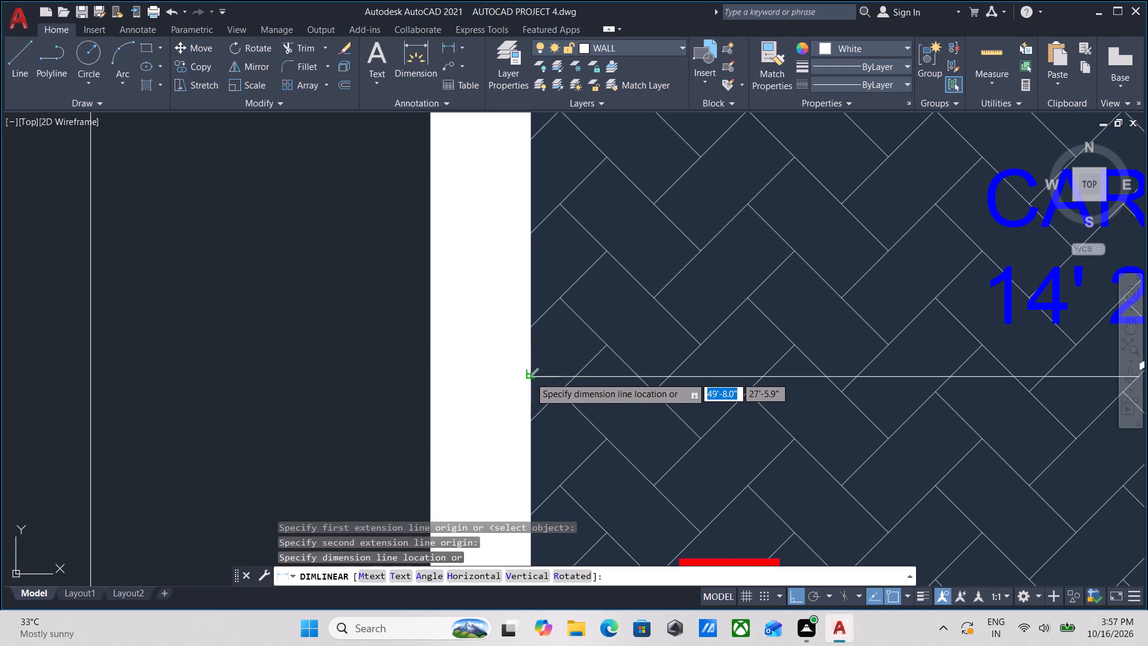
{"action": "scroll", "coordinate": [902, 393], "scroll_direction": "down", "scroll_amount": 2}
{"action": "middle_click_drag", "start_coordinate": [912, 391], "coordinate": [719, 379]}
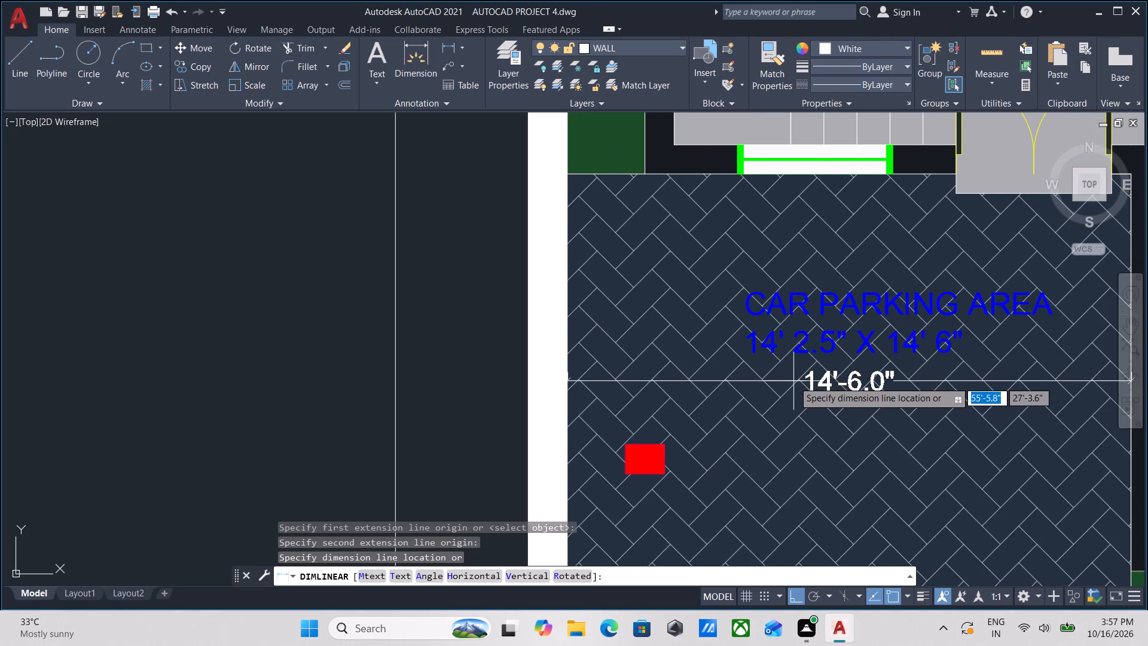
{"action": "left_click", "coordinate": [793, 381]}
Dimension the car parking area's north-south length from its north edge to the gate-side boundary, placing the dimension near the west boundary wall.
{"action": "scroll", "coordinate": [624, 384], "scroll_direction": "down", "scroll_amount": 1}
{"action": "middle_click_drag", "start_coordinate": [624, 384], "coordinate": [673, 337]}
{"action": "scroll", "coordinate": [759, 331], "scroll_direction": "down", "scroll_amount": 1}
{"action": "middle_click_drag", "start_coordinate": [759, 331], "coordinate": [777, 319]}
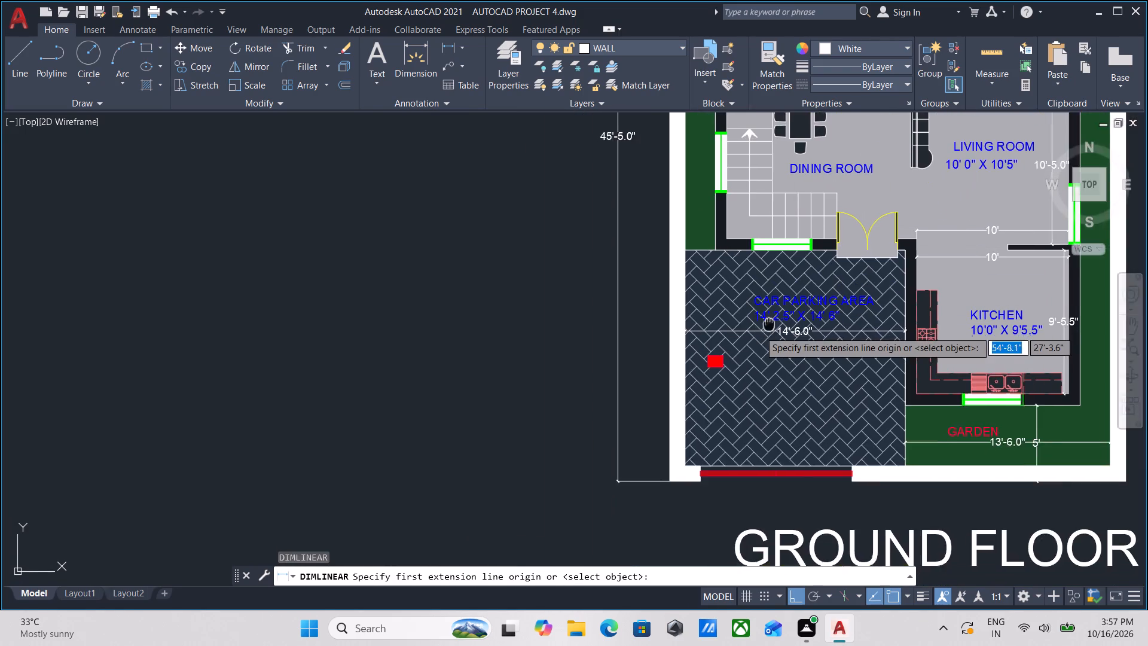
{"action": "middle_click_drag", "start_coordinate": [777, 319], "coordinate": [791, 313]}
{"action": "middle_click_drag", "start_coordinate": [776, 364], "coordinate": [678, 371]}
{"action": "scroll", "coordinate": [874, 255], "scroll_direction": "up", "scroll_amount": 2}
{"action": "middle_click_drag", "start_coordinate": [566, 271], "coordinate": [809, 275]}
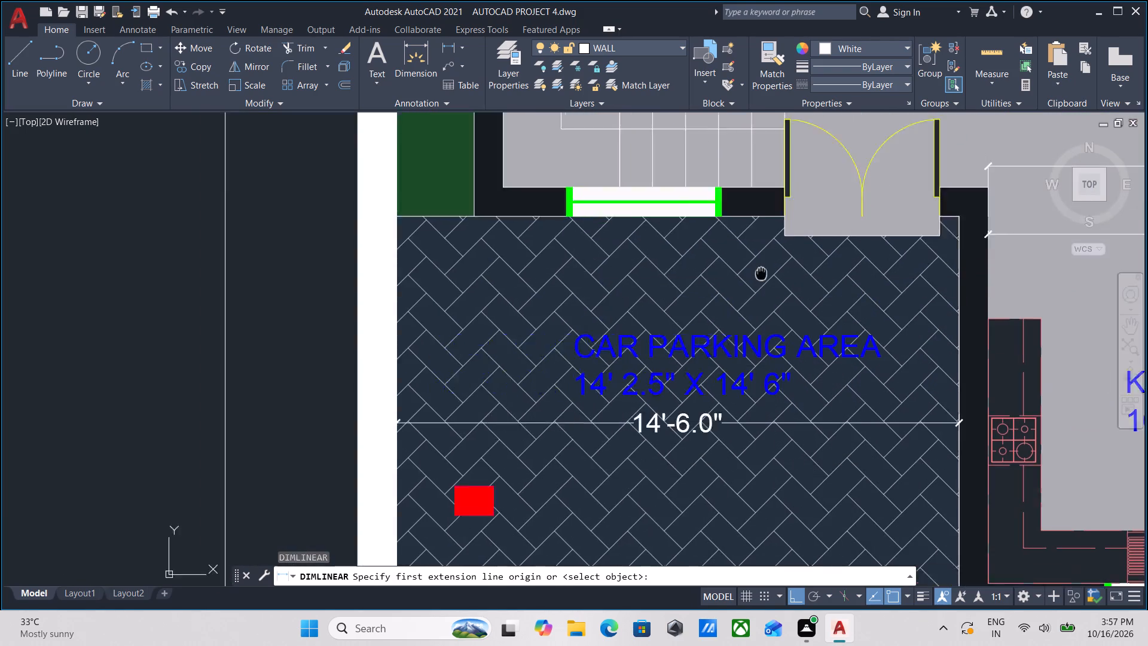
{"action": "middle_click_drag", "start_coordinate": [809, 275], "coordinate": [948, 275]}
{"action": "middle_click_drag", "start_coordinate": [744, 330], "coordinate": [841, 228]}
{"action": "middle_click_drag", "start_coordinate": [750, 266], "coordinate": [839, 236]}
{"action": "scroll", "coordinate": [829, 236], "scroll_direction": "down", "scroll_amount": 1}
{"action": "middle_click_drag", "start_coordinate": [829, 236], "coordinate": [774, 416]}
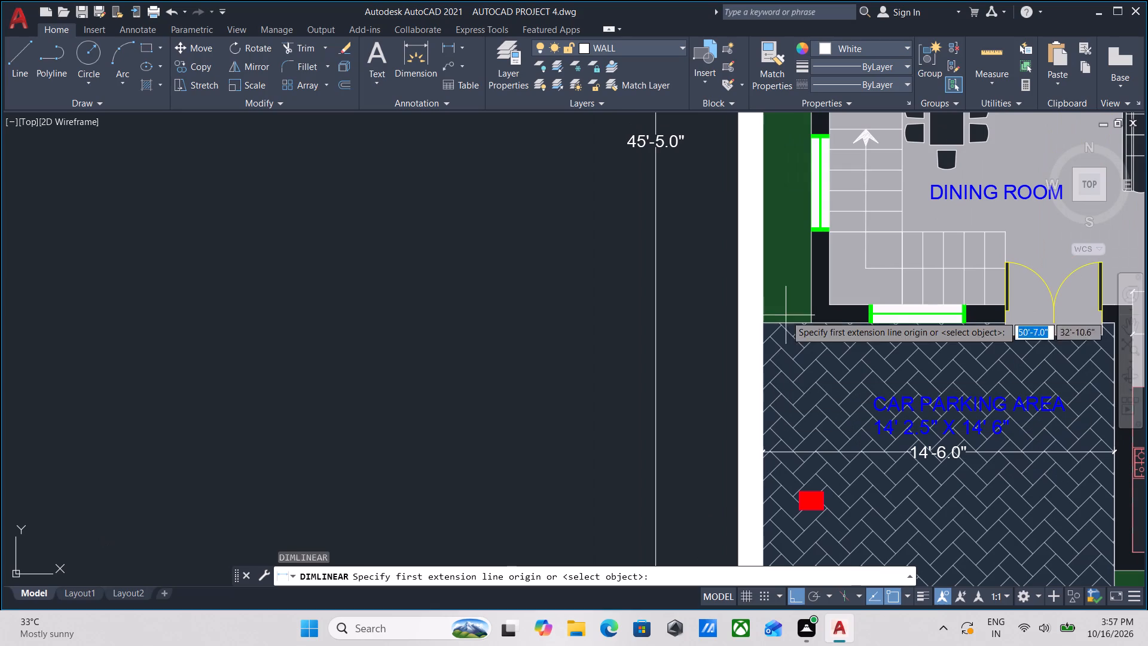
{"action": "scroll", "coordinate": [797, 327], "scroll_direction": "up", "scroll_amount": 2}
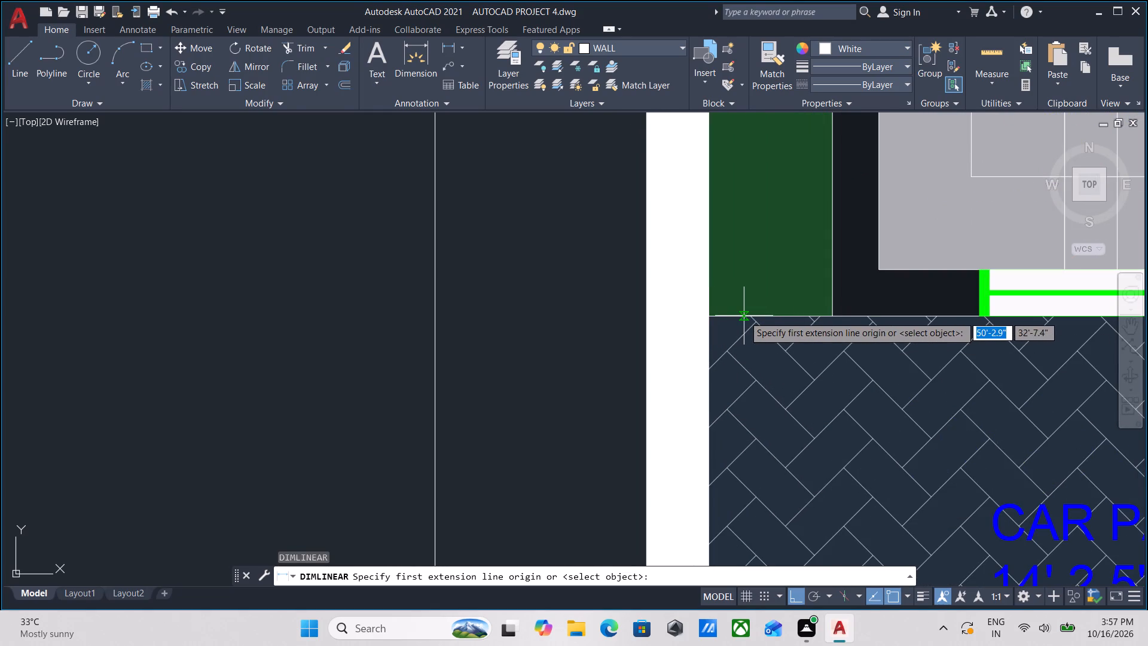
{"action": "left_click", "coordinate": [744, 316]}
{"action": "scroll", "coordinate": [756, 503], "scroll_direction": "down", "scroll_amount": 2}
{"action": "middle_click_drag", "start_coordinate": [756, 503], "coordinate": [772, 249]}
{"action": "middle_click_drag", "start_coordinate": [774, 444], "coordinate": [782, 330]}
{"action": "scroll", "coordinate": [774, 379], "scroll_direction": "up", "scroll_amount": 2}
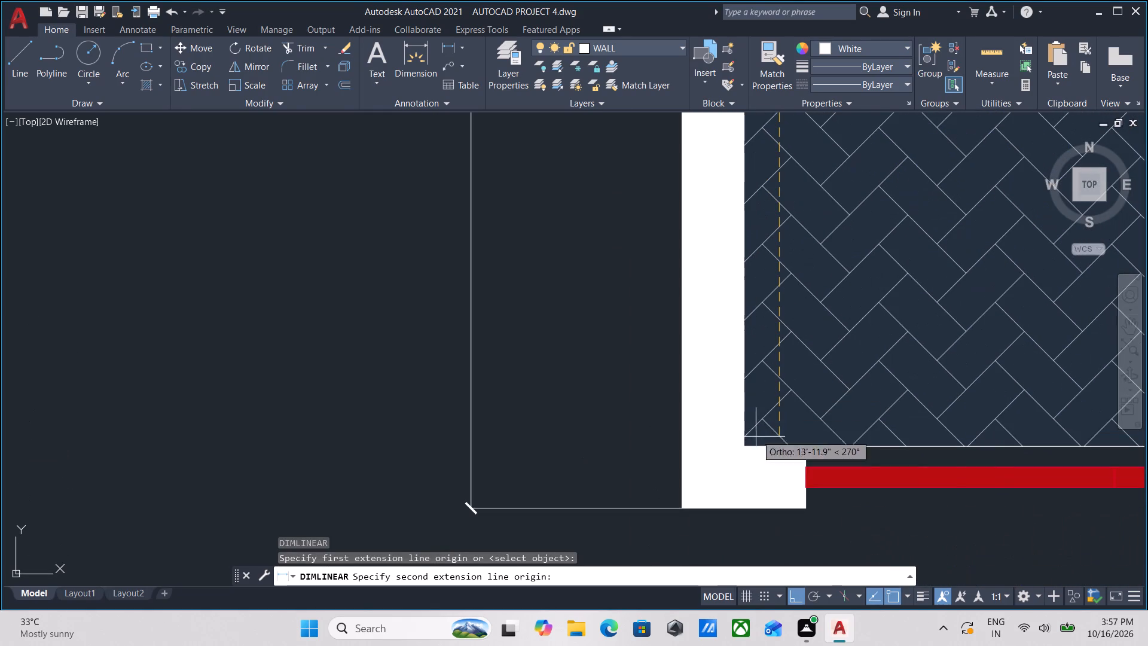
{"action": "left_click", "coordinate": [782, 451]}
{"action": "scroll", "coordinate": [782, 444], "scroll_direction": "down", "scroll_amount": 2}
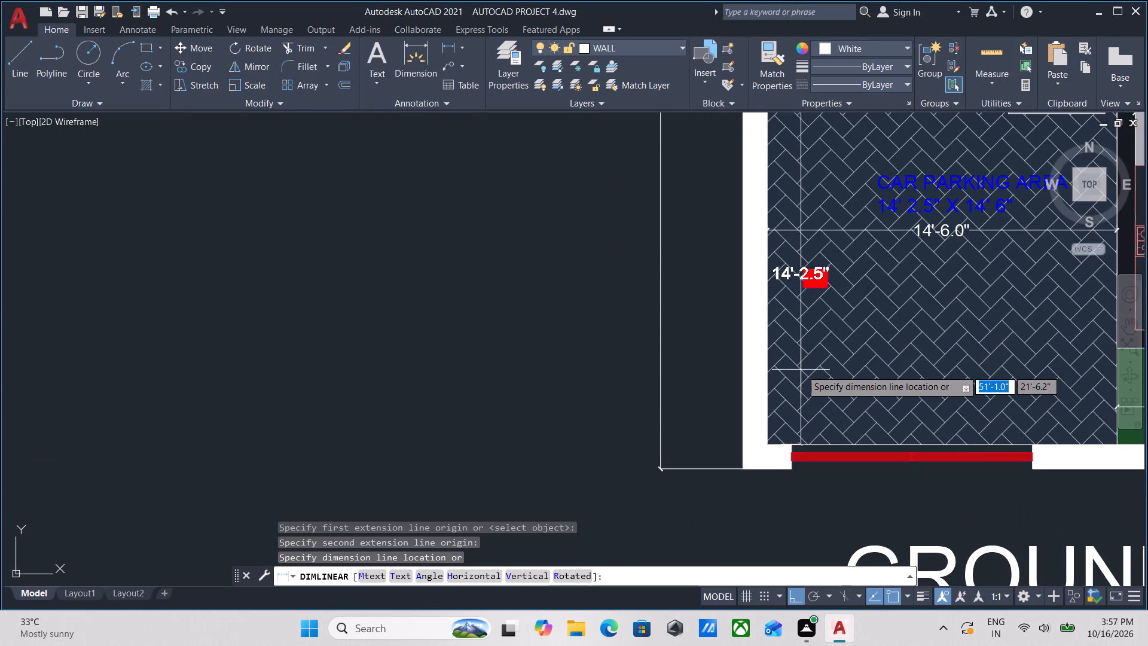
{"action": "left_click", "coordinate": [809, 370]}
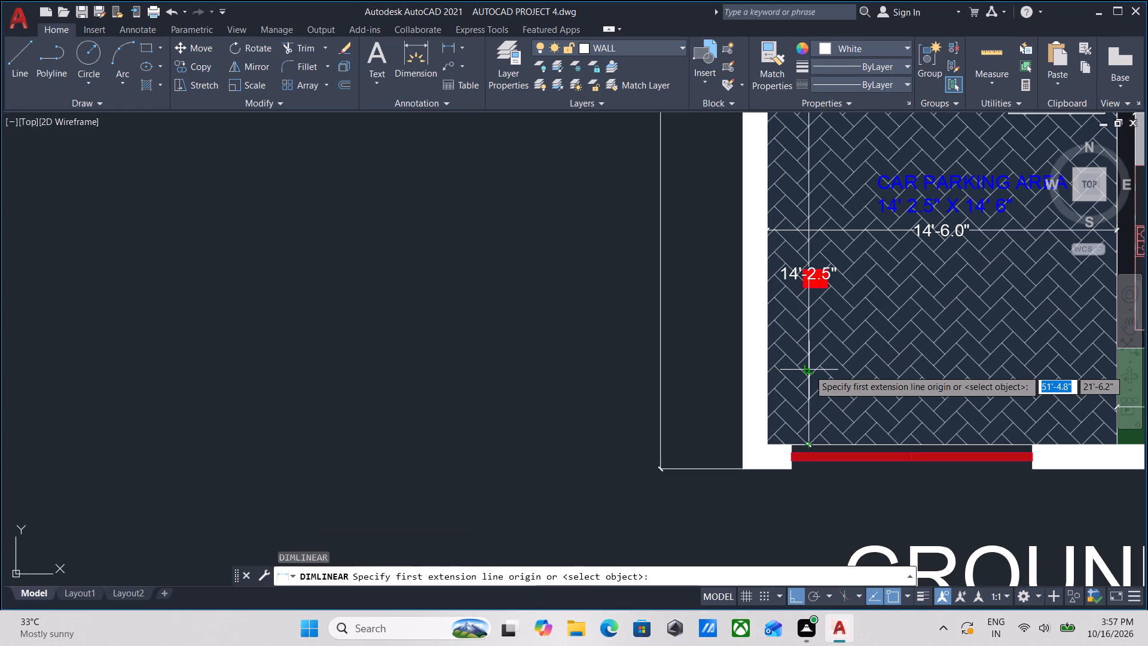
Review the ground floor room dimensions and compare the plan with the first floor plan for spaces still lacking dimensions.
{"action": "scroll", "coordinate": [881, 302], "scroll_direction": "down", "scroll_amount": 1}
{"action": "middle_click_drag", "start_coordinate": [881, 302], "coordinate": [793, 315]}
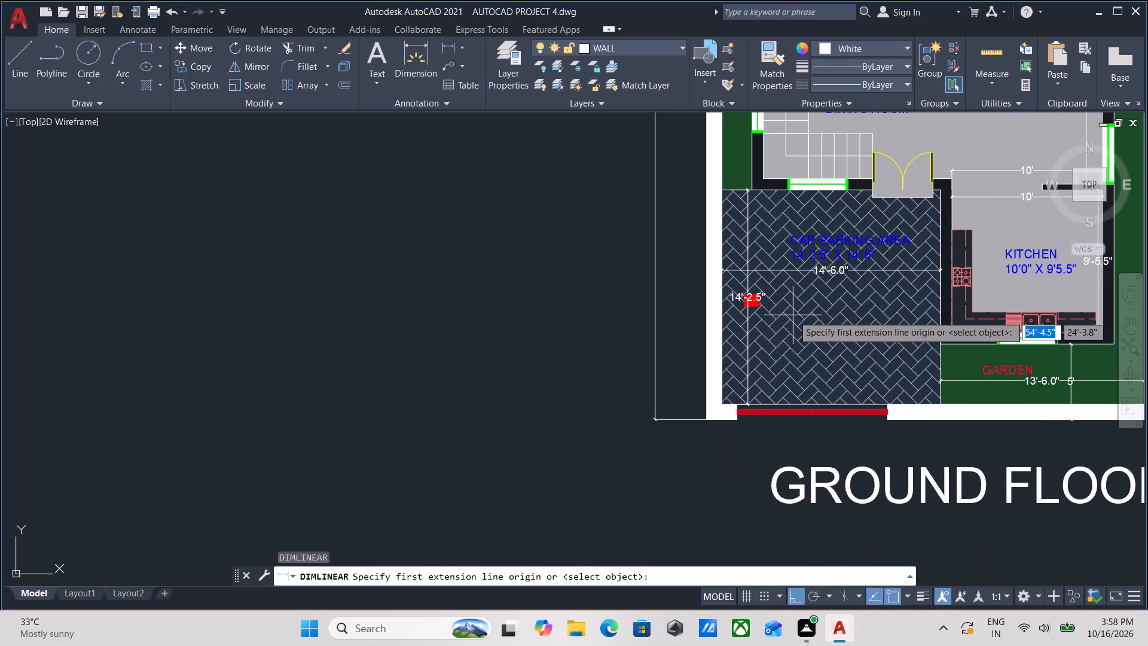
{"action": "scroll", "coordinate": [831, 313], "scroll_direction": "down", "scroll_amount": 1}
{"action": "middle_click_drag", "start_coordinate": [840, 315], "coordinate": [679, 346]}
{"action": "middle_click_drag", "start_coordinate": [756, 342], "coordinate": [607, 404]}
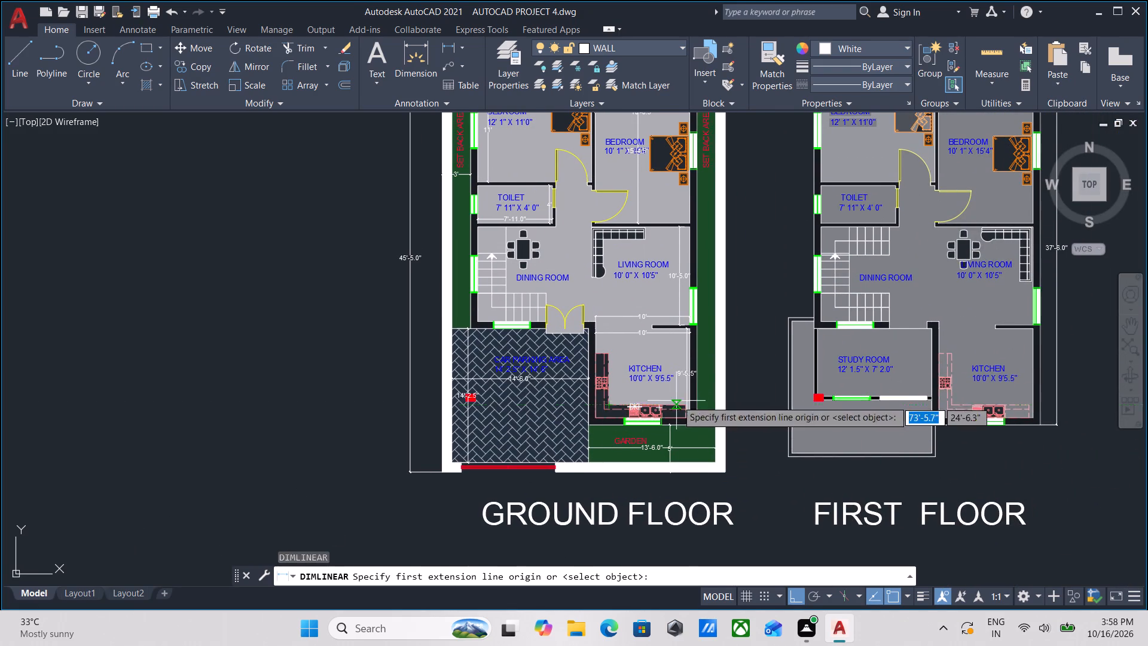
{"action": "scroll", "coordinate": [798, 339], "scroll_direction": "down", "scroll_amount": 1}
{"action": "middle_click_drag", "start_coordinate": [798, 339], "coordinate": [618, 462]}
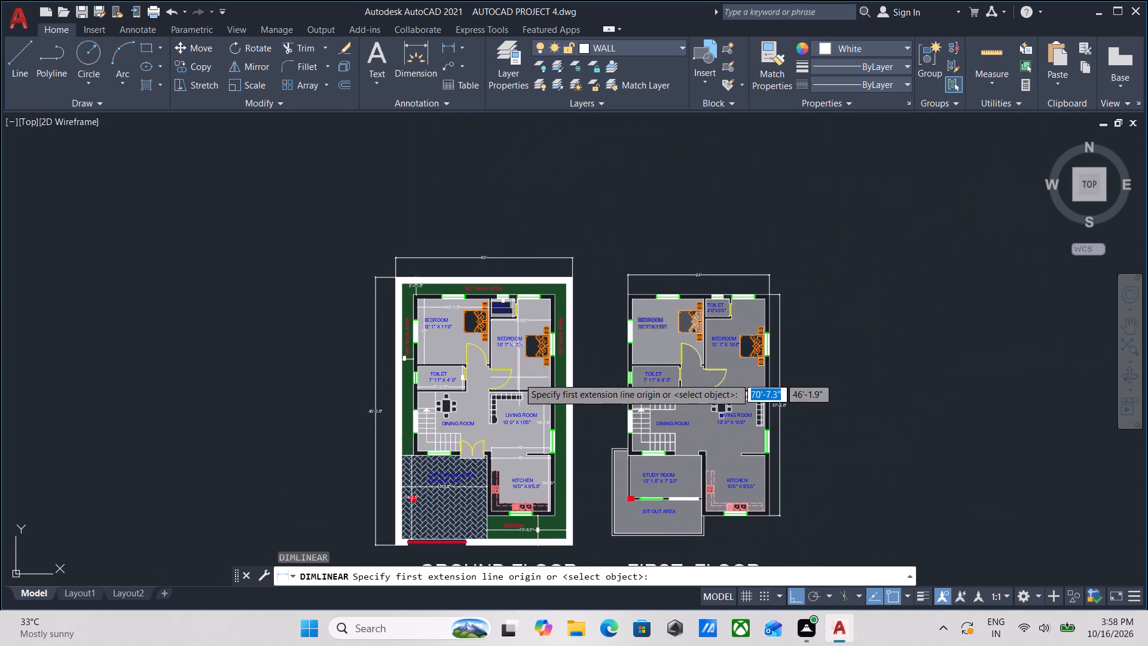
{"action": "scroll", "coordinate": [495, 409], "scroll_direction": "up", "scroll_amount": 3}
{"action": "middle_click_drag", "start_coordinate": [631, 352], "coordinate": [687, 234]}
{"action": "scroll", "coordinate": [664, 343], "scroll_direction": "down", "scroll_amount": 1}
{"action": "middle_click_drag", "start_coordinate": [664, 343], "coordinate": [658, 440]}
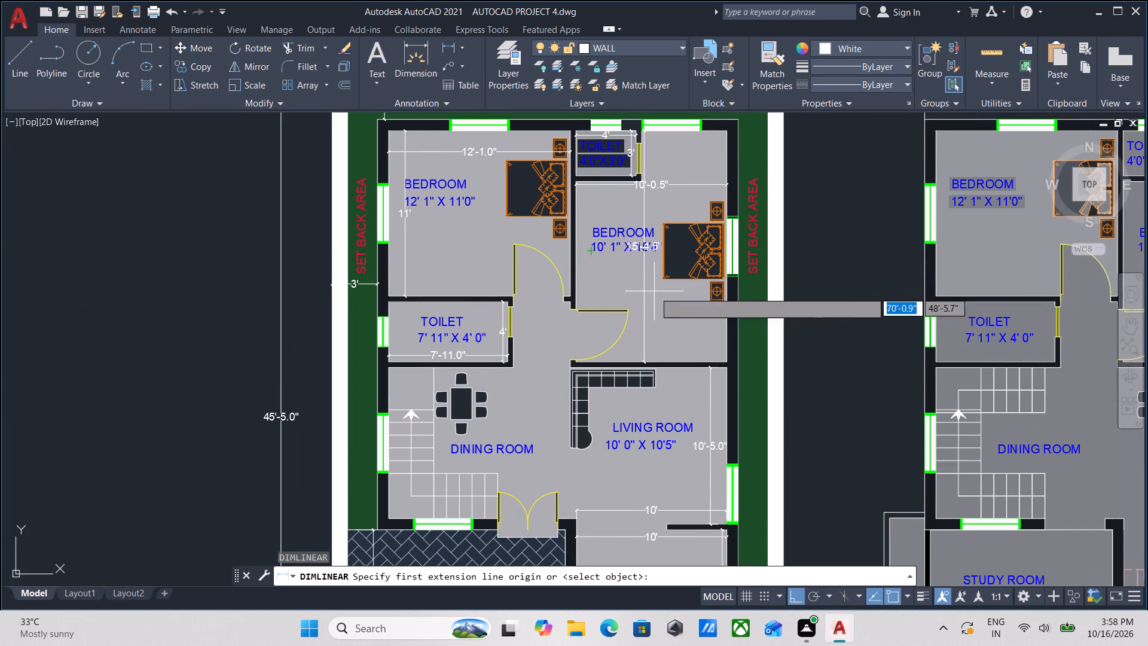
{"action": "scroll", "coordinate": [650, 303], "scroll_direction": "down", "scroll_amount": 1}
{"action": "middle_click_drag", "start_coordinate": [650, 303], "coordinate": [686, 164]}
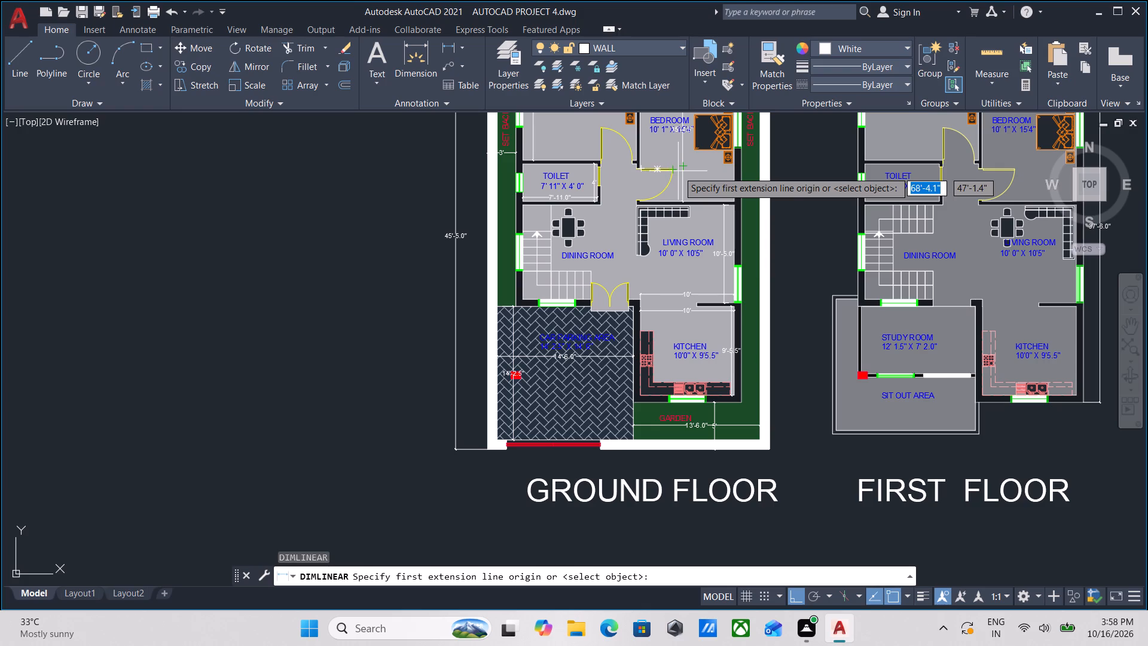
Dimension the east set back area's width from the bedroom's outer wall to the inner face of the boundary wall, beside its label.
{"action": "scroll", "coordinate": [701, 437], "scroll_direction": "up", "scroll_amount": 2}
{"action": "middle_click_drag", "start_coordinate": [951, 359], "coordinate": [862, 584]}
{"action": "middle_click_drag", "start_coordinate": [842, 369], "coordinate": [807, 594]}
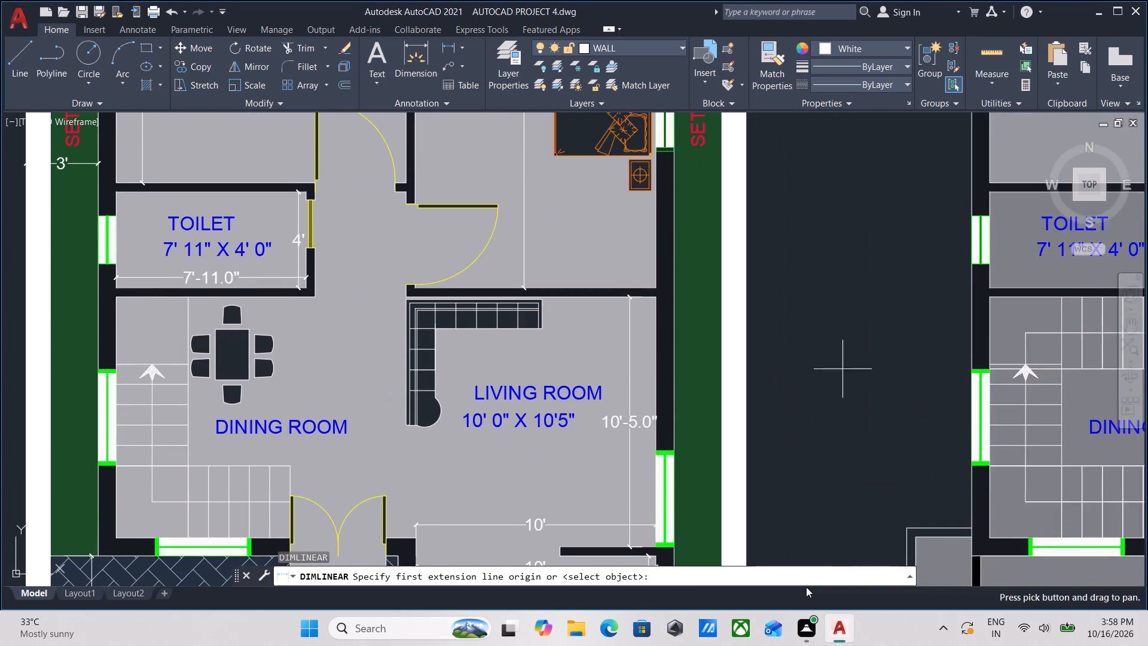
{"action": "middle_click_drag", "start_coordinate": [804, 338], "coordinate": [796, 532]}
{"action": "middle_click_drag", "start_coordinate": [788, 403], "coordinate": [790, 514]}
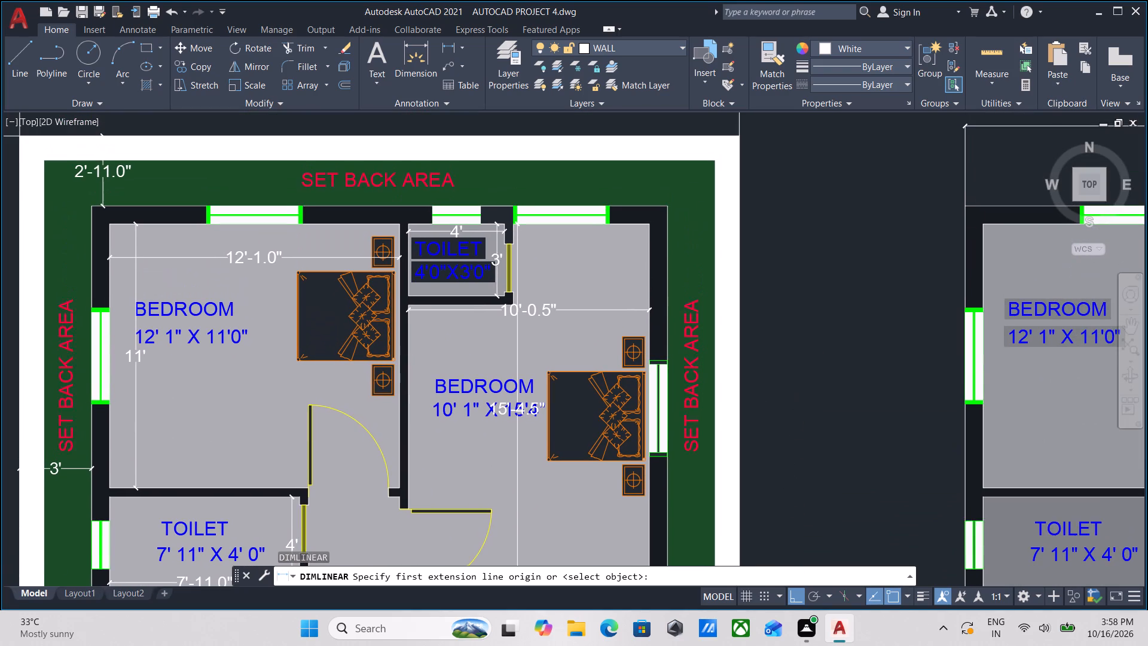
{"action": "middle_click_drag", "start_coordinate": [795, 417], "coordinate": [806, 462]}
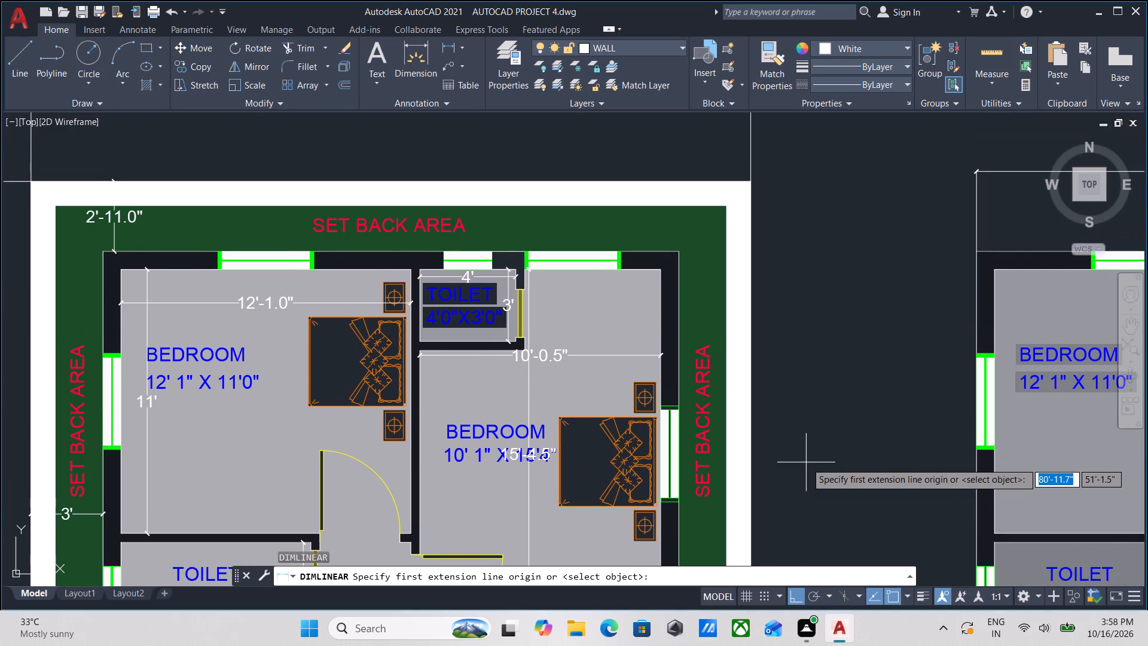
{"action": "scroll", "coordinate": [751, 465], "scroll_direction": "up", "scroll_amount": 1}
{"action": "scroll", "coordinate": [646, 370], "scroll_direction": "up", "scroll_amount": 2}
{"action": "left_click", "coordinate": [619, 348]}
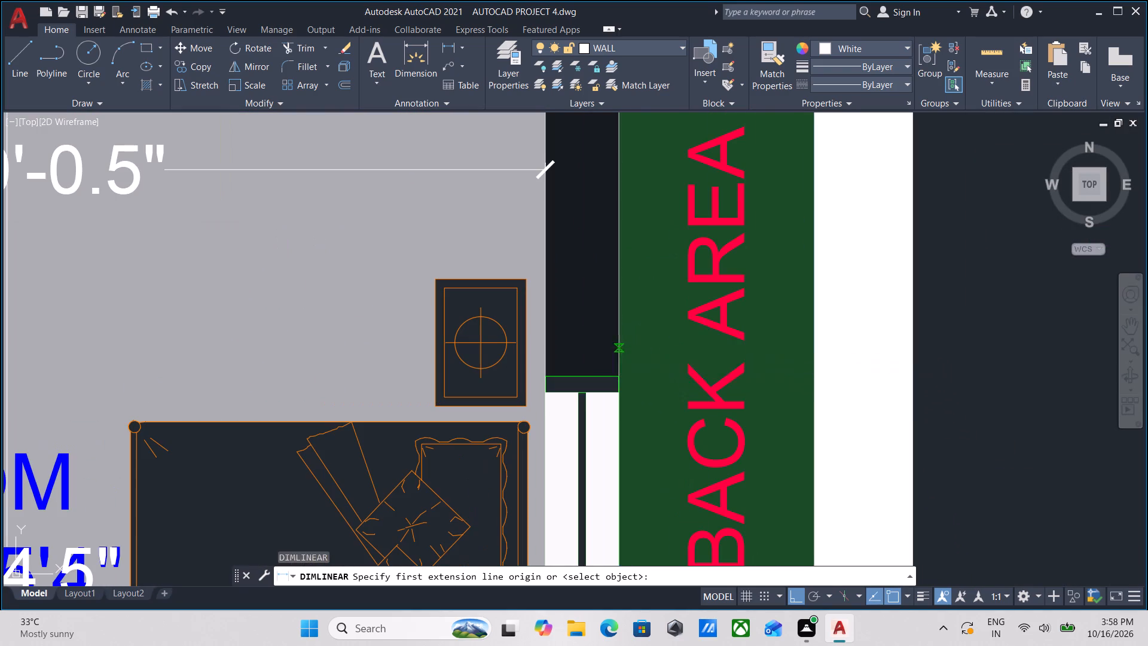
{"action": "left_click", "coordinate": [818, 346]}
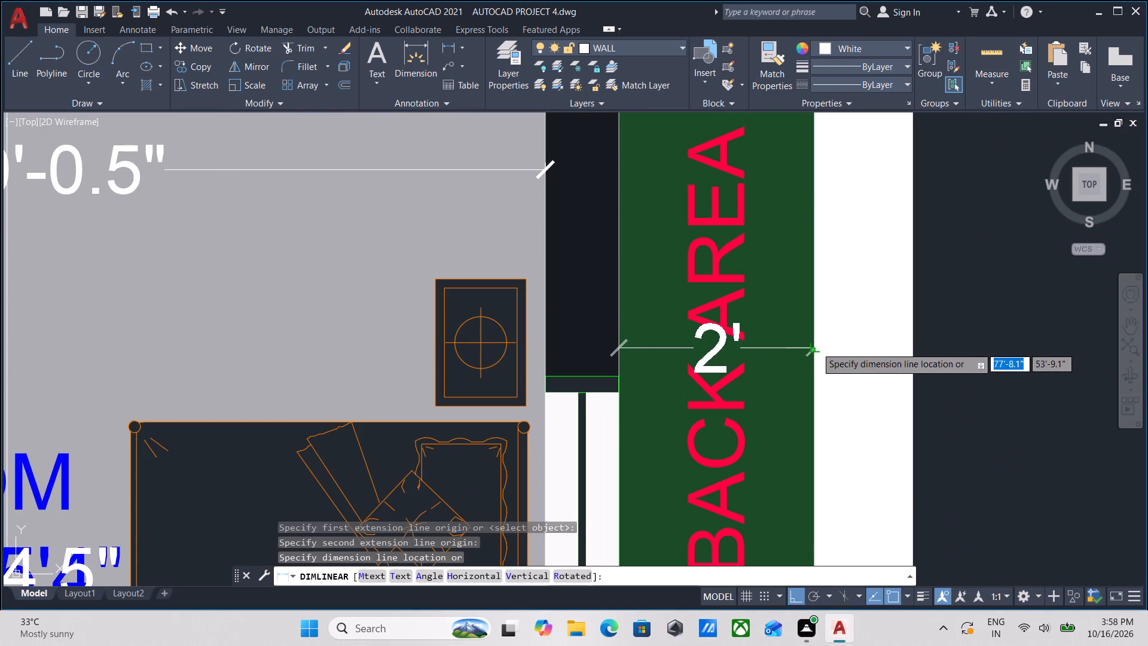
{"action": "left_click", "coordinate": [816, 347]}
Review the ground floor plan from the bedrooms down to the garden for spaces still lacking dimensions, and end the linear dimensioning.
{"action": "scroll", "coordinate": [723, 366], "scroll_direction": "down", "scroll_amount": 1}
{"action": "middle_click_drag", "start_coordinate": [723, 366], "coordinate": [753, 275]}
{"action": "scroll", "coordinate": [825, 436], "scroll_direction": "down", "scroll_amount": 2}
{"action": "middle_click_drag", "start_coordinate": [825, 436], "coordinate": [841, 339]}
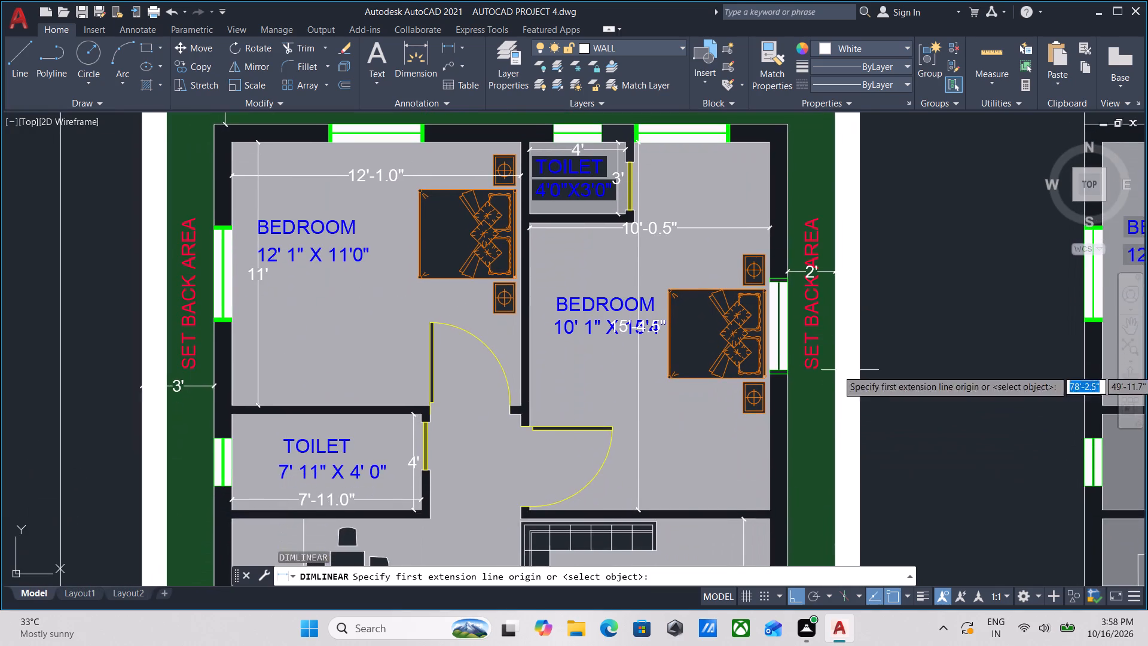
{"action": "scroll", "coordinate": [884, 443], "scroll_direction": "down", "scroll_amount": 2}
{"action": "middle_click_drag", "start_coordinate": [884, 443], "coordinate": [888, 321]}
{"action": "middle_click_drag", "start_coordinate": [909, 447], "coordinate": [842, 284]}
{"action": "middle_click_drag", "start_coordinate": [839, 448], "coordinate": [840, 392]}
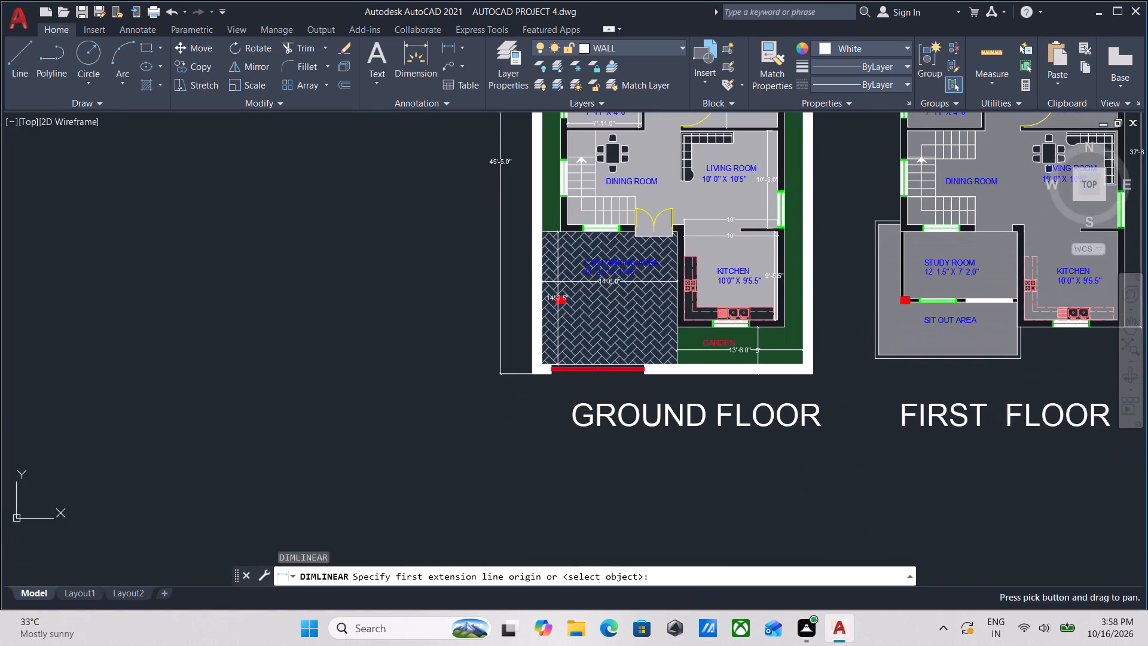
{"action": "middle_click_drag", "start_coordinate": [836, 395], "coordinate": [822, 485]}
{"action": "scroll", "coordinate": [832, 457], "scroll_direction": "down", "scroll_amount": 1}
{"action": "middle_click_drag", "start_coordinate": [832, 457], "coordinate": [561, 411]}
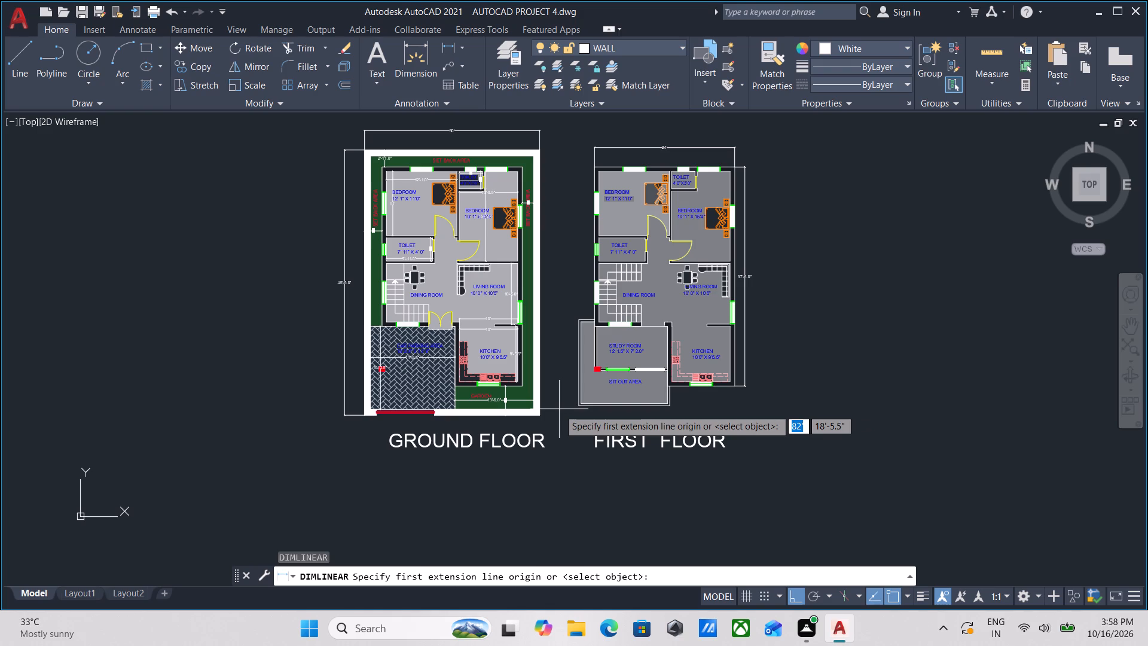
{"action": "key", "text": "Escape"}
Measure the area of the whole ground floor plot, using the four outer corners of the boundary wall.
{"action": "scroll", "coordinate": [478, 410], "scroll_direction": "up", "scroll_amount": 2}
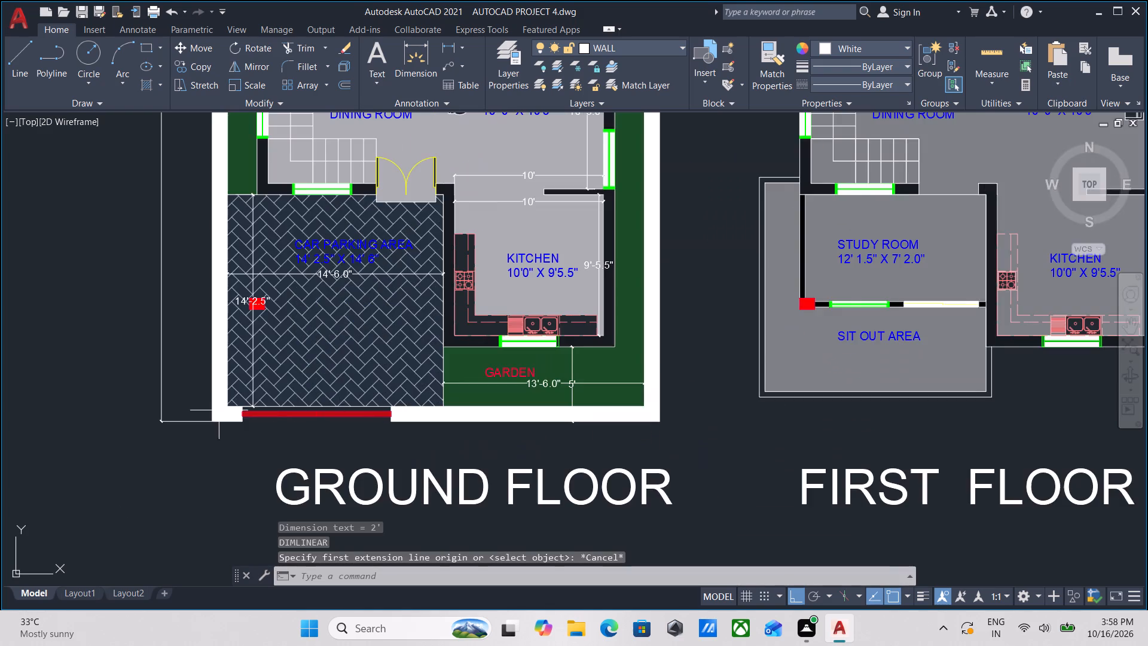
{"action": "middle_click_drag", "start_coordinate": [127, 386], "coordinate": [529, 441]}
{"action": "scroll", "coordinate": [545, 438], "scroll_direction": "down", "scroll_amount": 1}
{"action": "middle_click_drag", "start_coordinate": [545, 438], "coordinate": [539, 509]}
{"action": "middle_click_drag", "start_coordinate": [506, 438], "coordinate": [487, 532]}
{"action": "scroll", "coordinate": [506, 438], "scroll_direction": "down", "scroll_amount": 1}
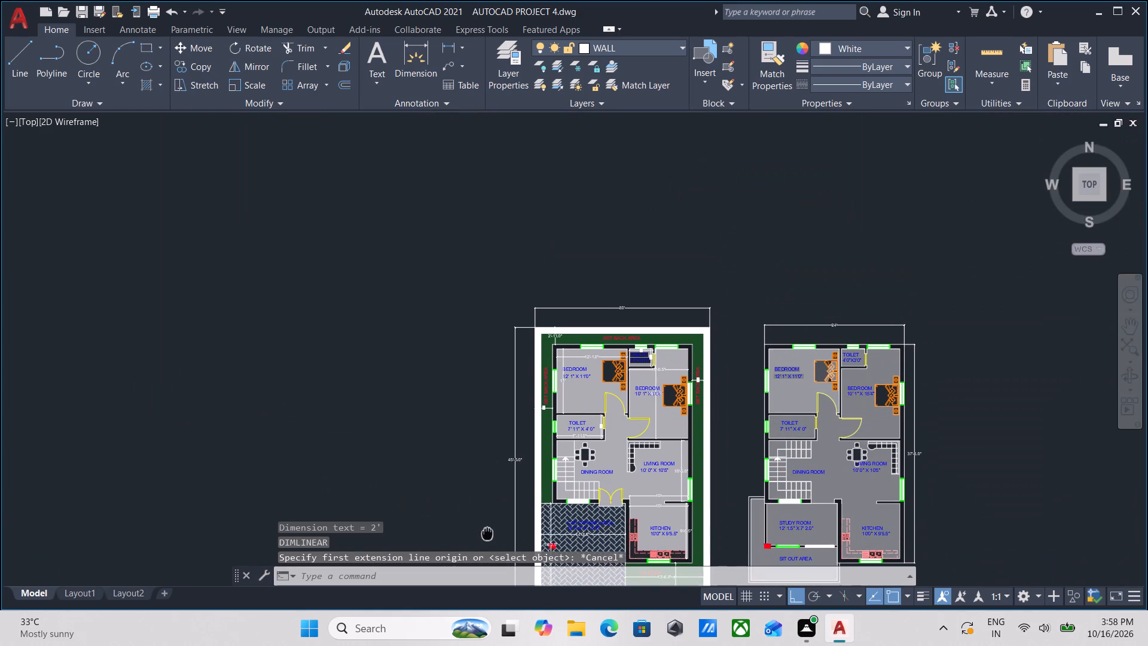
{"action": "type", "text": "MEA"}
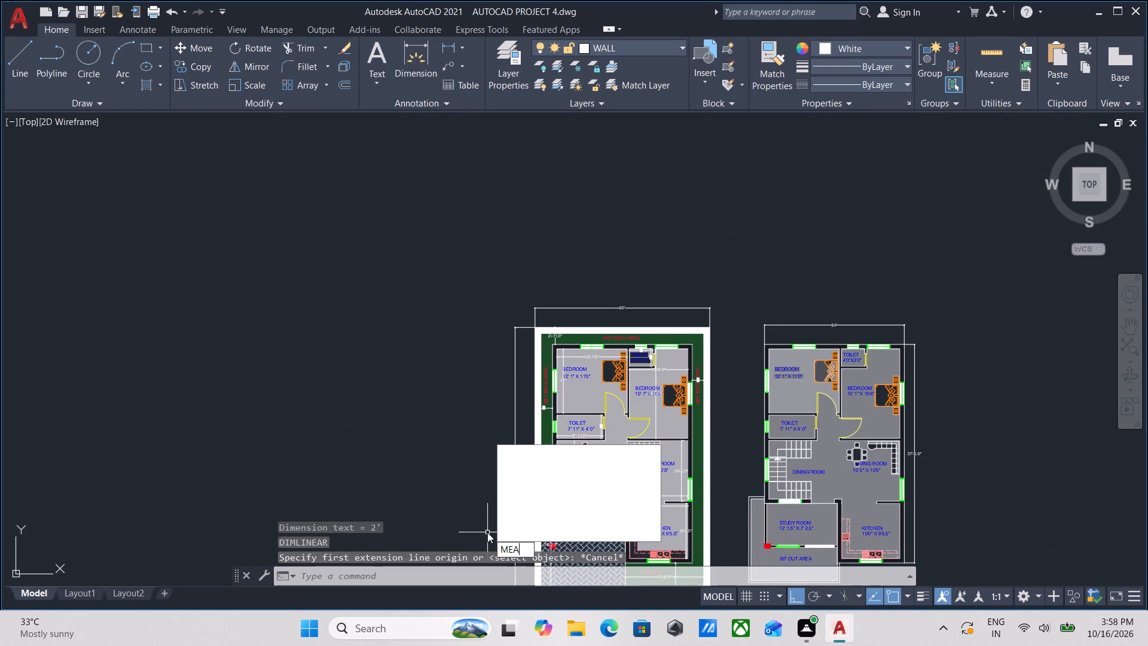
{"action": "key", "text": "Return"}
{"action": "scroll", "coordinate": [563, 405], "scroll_direction": "up", "scroll_amount": 3}
{"action": "scroll", "coordinate": [469, 342], "scroll_direction": "down", "scroll_amount": 1}
{"action": "middle_click_drag", "start_coordinate": [461, 363], "coordinate": [436, 490]}
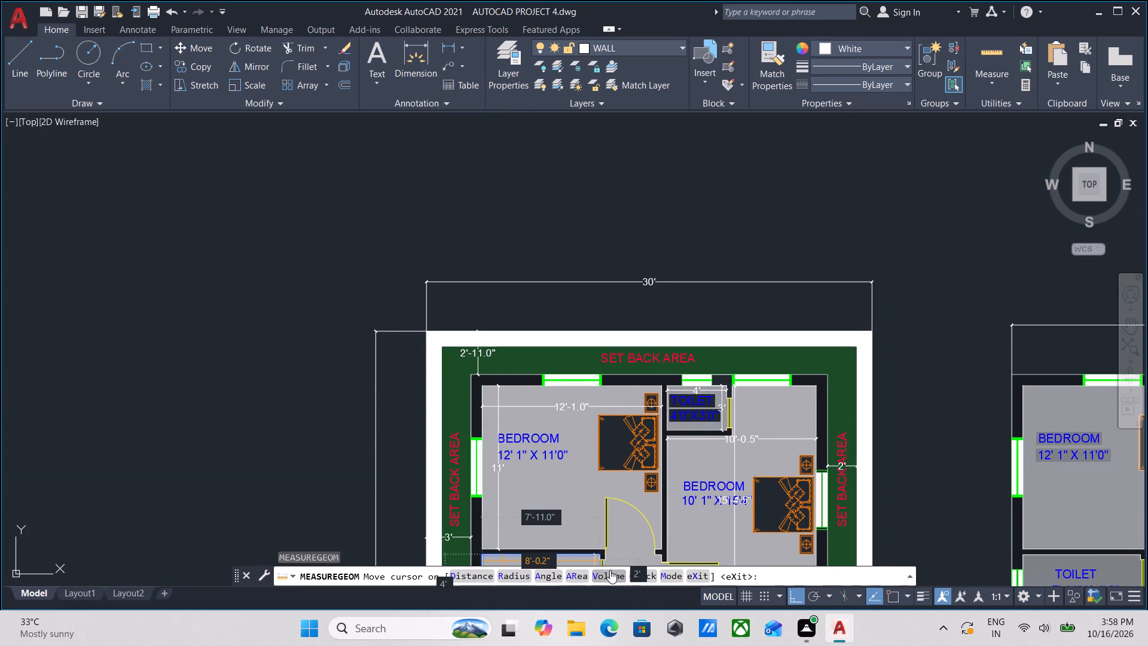
{"action": "left_click", "coordinate": [576, 575]}
{"action": "scroll", "coordinate": [485, 334], "scroll_direction": "up", "scroll_amount": 3}
{"action": "scroll", "coordinate": [297, 304], "scroll_direction": "up", "scroll_amount": 2}
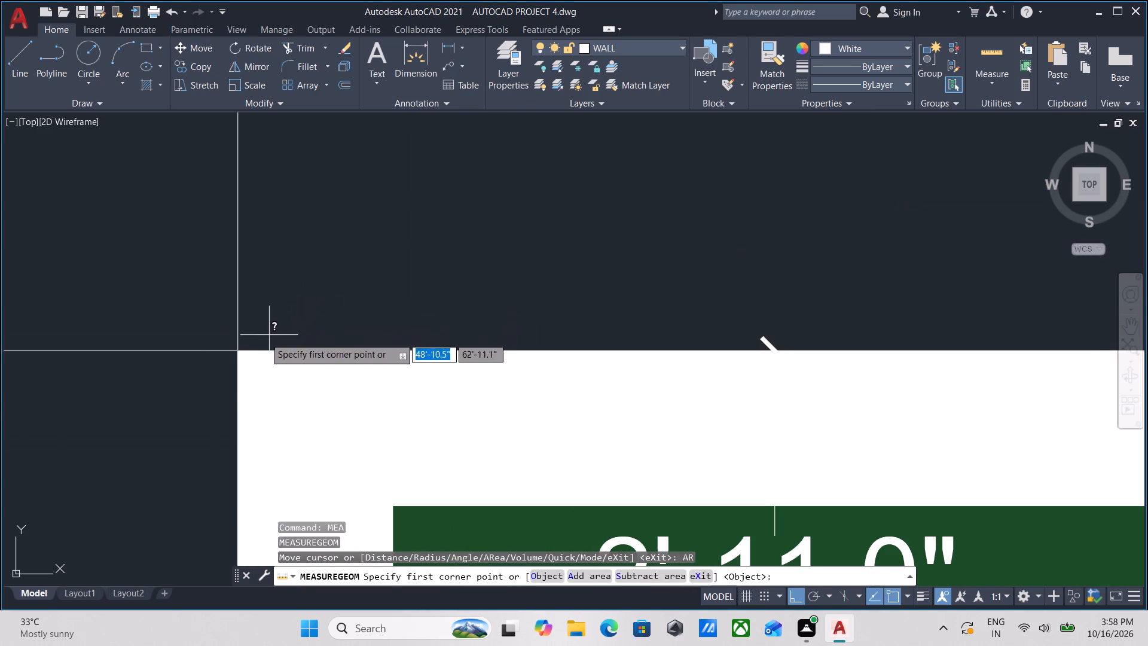
{"action": "left_click", "coordinate": [237, 353]}
{"action": "middle_click_drag", "start_coordinate": [667, 367], "coordinate": [279, 369]}
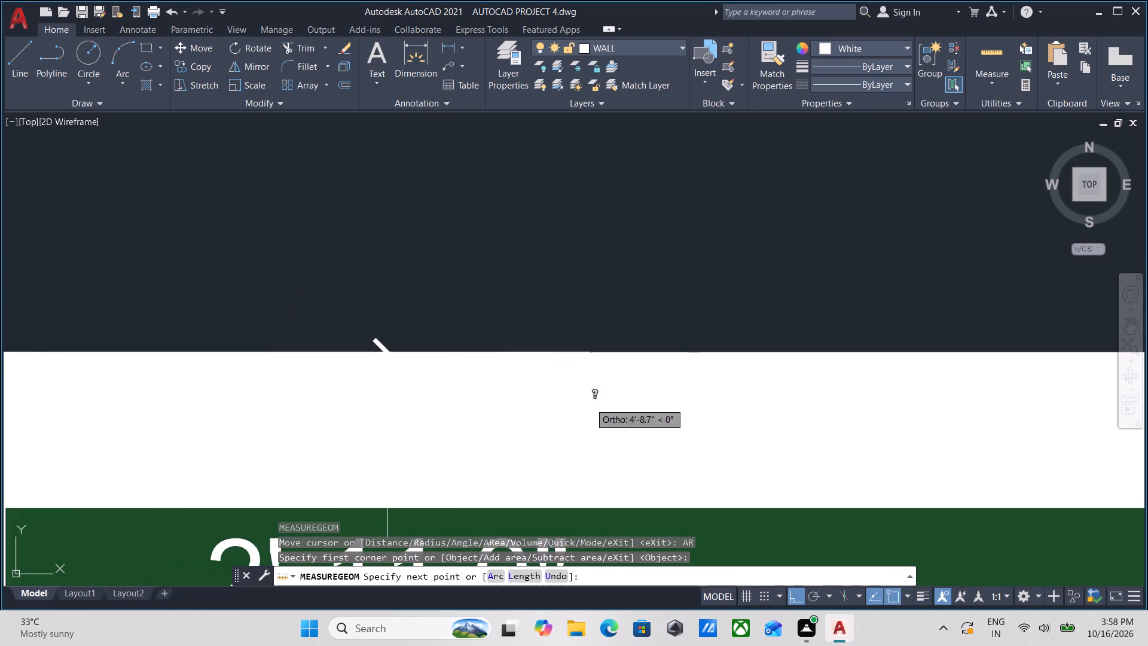
{"action": "middle_click_drag", "start_coordinate": [686, 414], "coordinate": [211, 348]}
{"action": "scroll", "coordinate": [588, 367], "scroll_direction": "down", "scroll_amount": 2}
{"action": "middle_click_drag", "start_coordinate": [722, 361], "coordinate": [339, 350]}
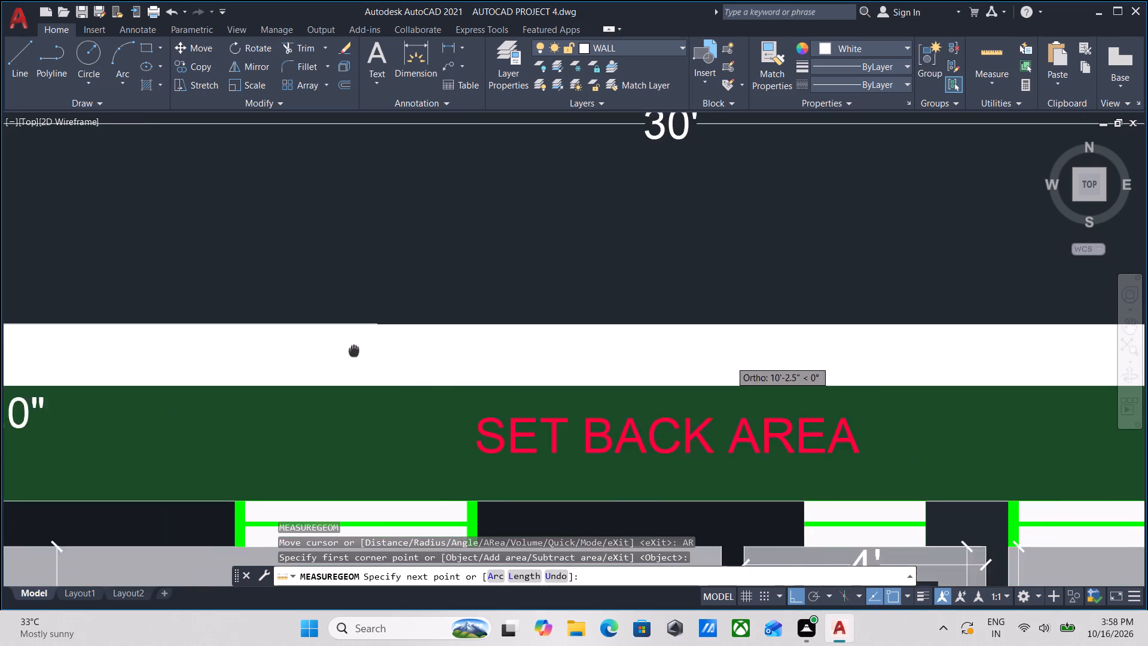
{"action": "middle_click_drag", "start_coordinate": [339, 350], "coordinate": [309, 348]}
{"action": "middle_click_drag", "start_coordinate": [837, 349], "coordinate": [239, 328]}
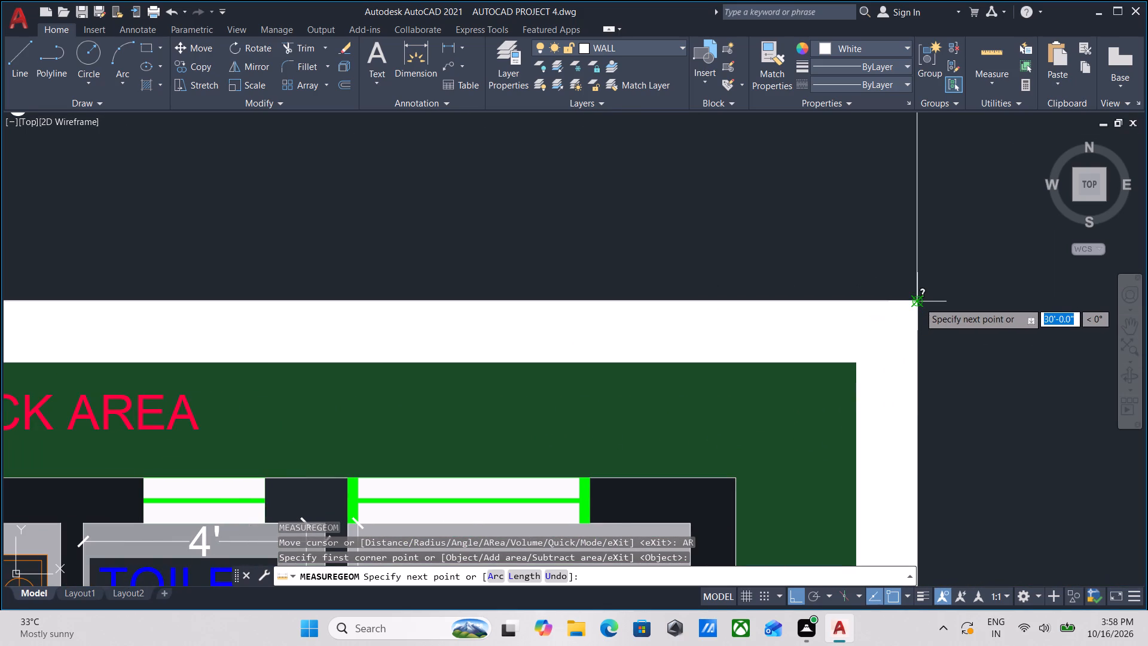
{"action": "left_click", "coordinate": [919, 302]}
{"action": "scroll", "coordinate": [868, 493], "scroll_direction": "down", "scroll_amount": 2}
{"action": "middle_click_drag", "start_coordinate": [868, 493], "coordinate": [870, 329]}
{"action": "middle_click_drag", "start_coordinate": [893, 476], "coordinate": [862, 284]}
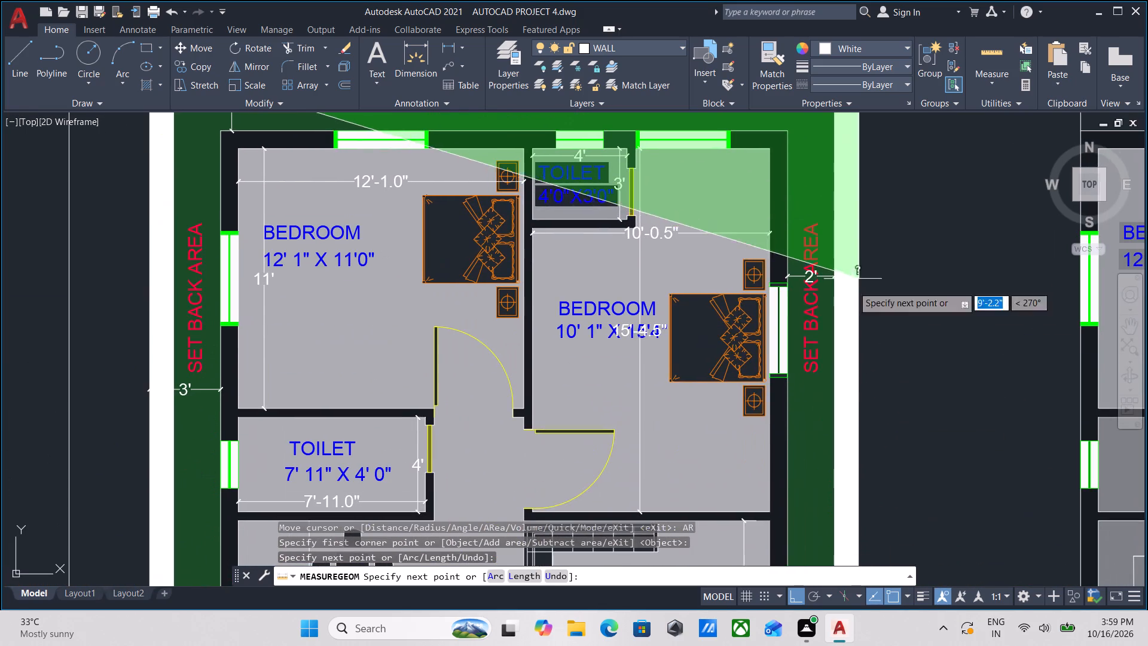
{"action": "middle_click_drag", "start_coordinate": [822, 488], "coordinate": [817, 269]}
{"action": "middle_click_drag", "start_coordinate": [875, 435], "coordinate": [850, 269]}
{"action": "middle_click_drag", "start_coordinate": [834, 462], "coordinate": [839, 286]}
{"action": "scroll", "coordinate": [845, 309], "scroll_direction": "down", "scroll_amount": 2}
{"action": "middle_click_drag", "start_coordinate": [838, 372], "coordinate": [851, 299]}
{"action": "scroll", "coordinate": [857, 358], "scroll_direction": "up", "scroll_amount": 3}
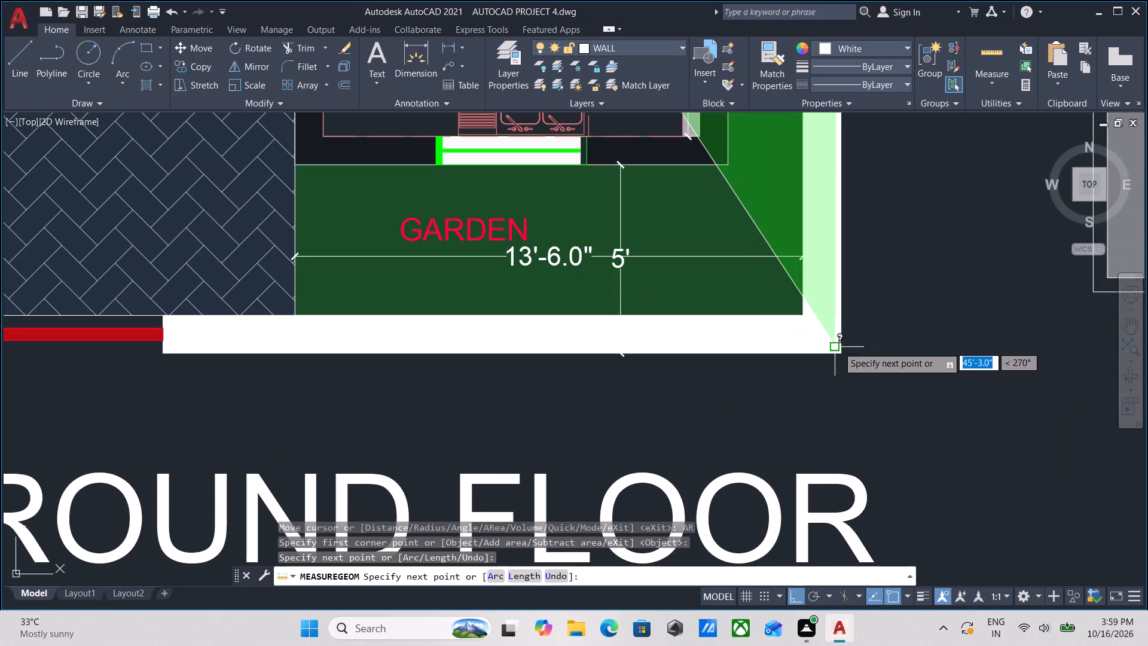
{"action": "left_click", "coordinate": [843, 356]}
{"action": "middle_click_drag", "start_coordinate": [524, 355], "coordinate": [826, 367]}
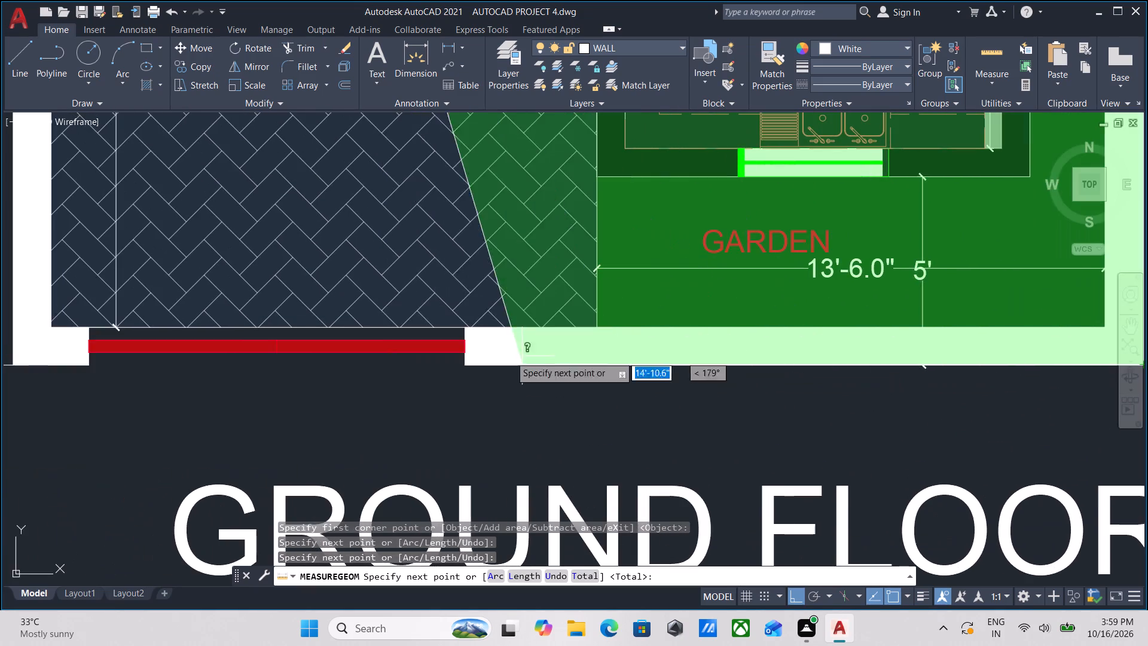
{"action": "middle_click_drag", "start_coordinate": [442, 342], "coordinate": [844, 376]}
{"action": "scroll", "coordinate": [428, 388], "scroll_direction": "up", "scroll_amount": 2}
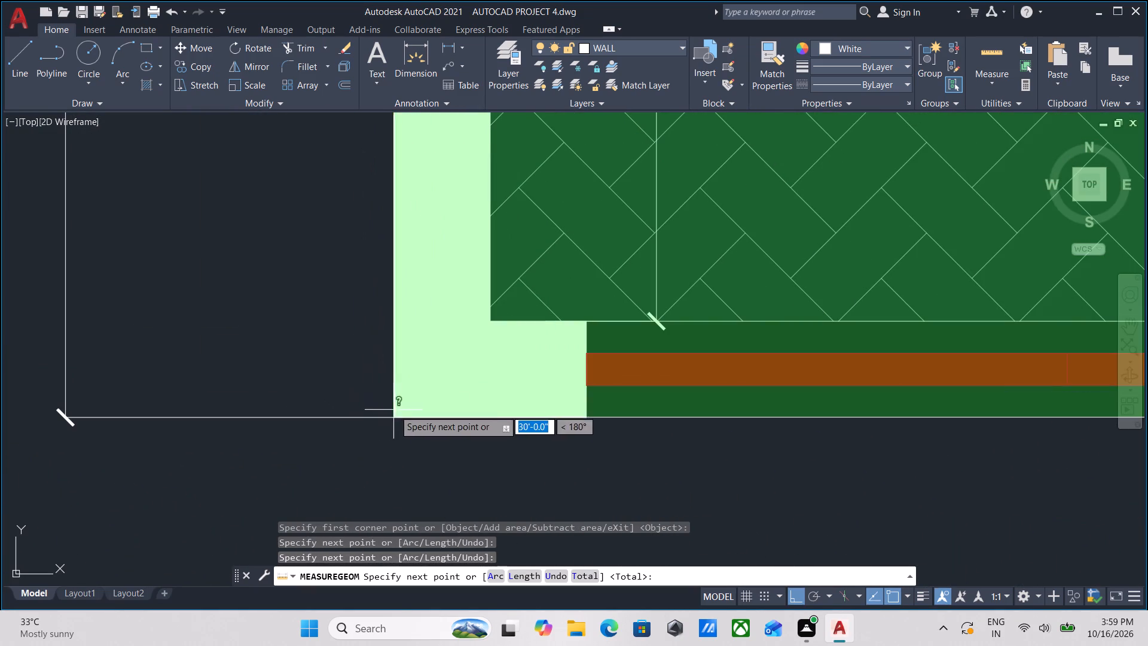
{"action": "left_click", "coordinate": [396, 416]}
{"action": "scroll", "coordinate": [396, 416], "scroll_direction": "down", "scroll_amount": 1}
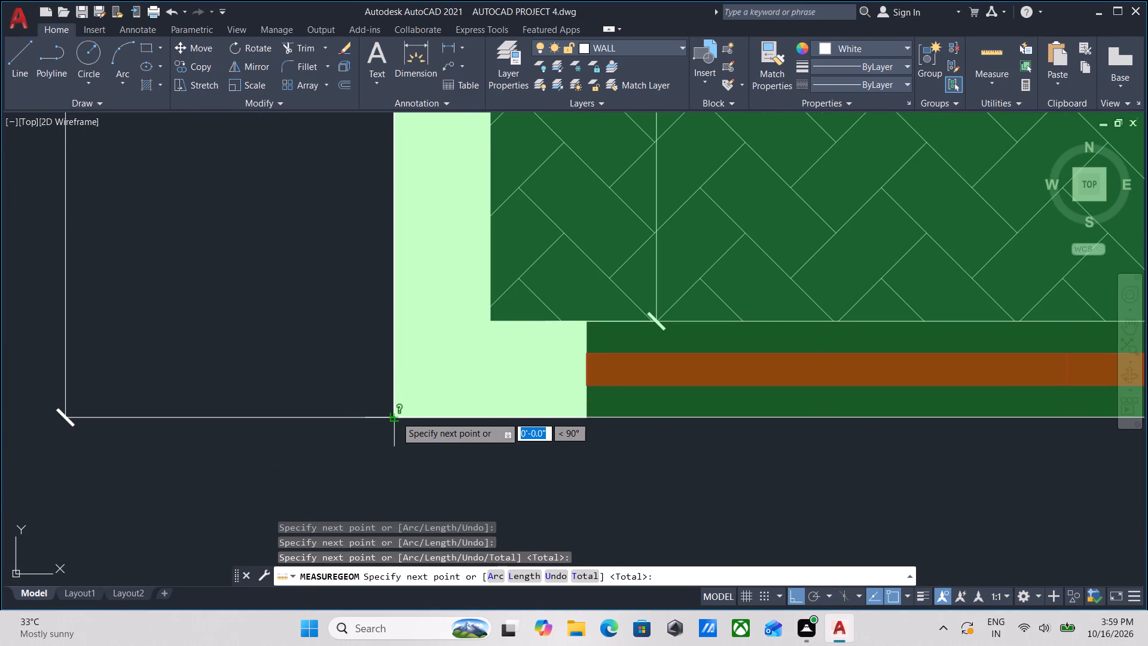
{"action": "scroll", "coordinate": [396, 416], "scroll_direction": "down", "scroll_amount": 1}
{"action": "key", "text": "Return"}
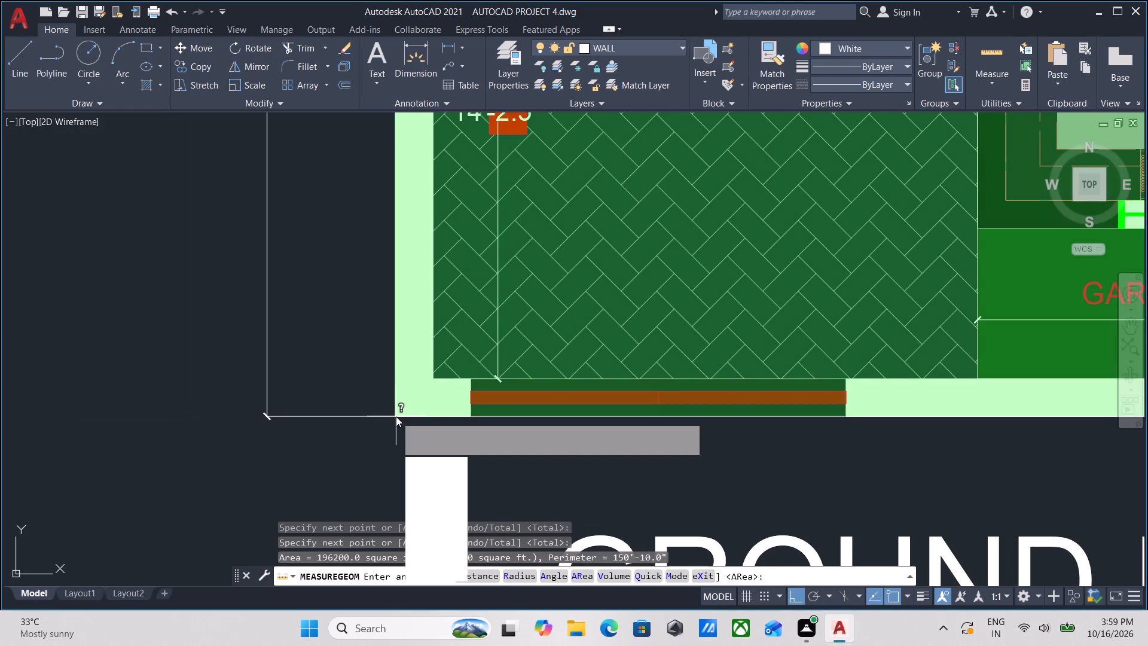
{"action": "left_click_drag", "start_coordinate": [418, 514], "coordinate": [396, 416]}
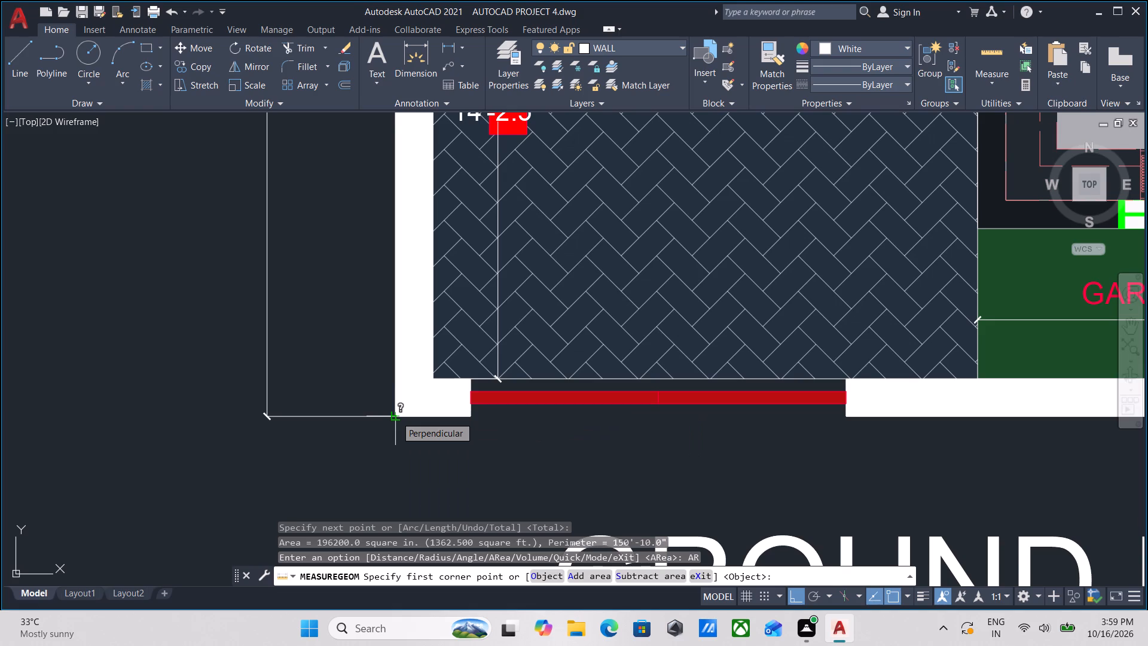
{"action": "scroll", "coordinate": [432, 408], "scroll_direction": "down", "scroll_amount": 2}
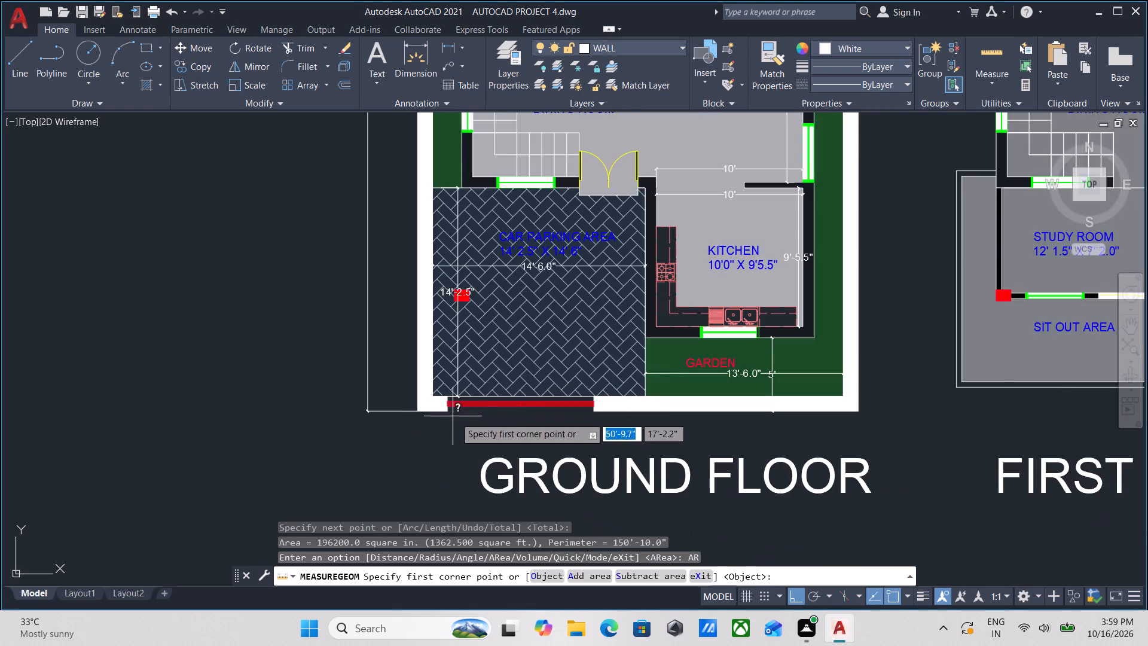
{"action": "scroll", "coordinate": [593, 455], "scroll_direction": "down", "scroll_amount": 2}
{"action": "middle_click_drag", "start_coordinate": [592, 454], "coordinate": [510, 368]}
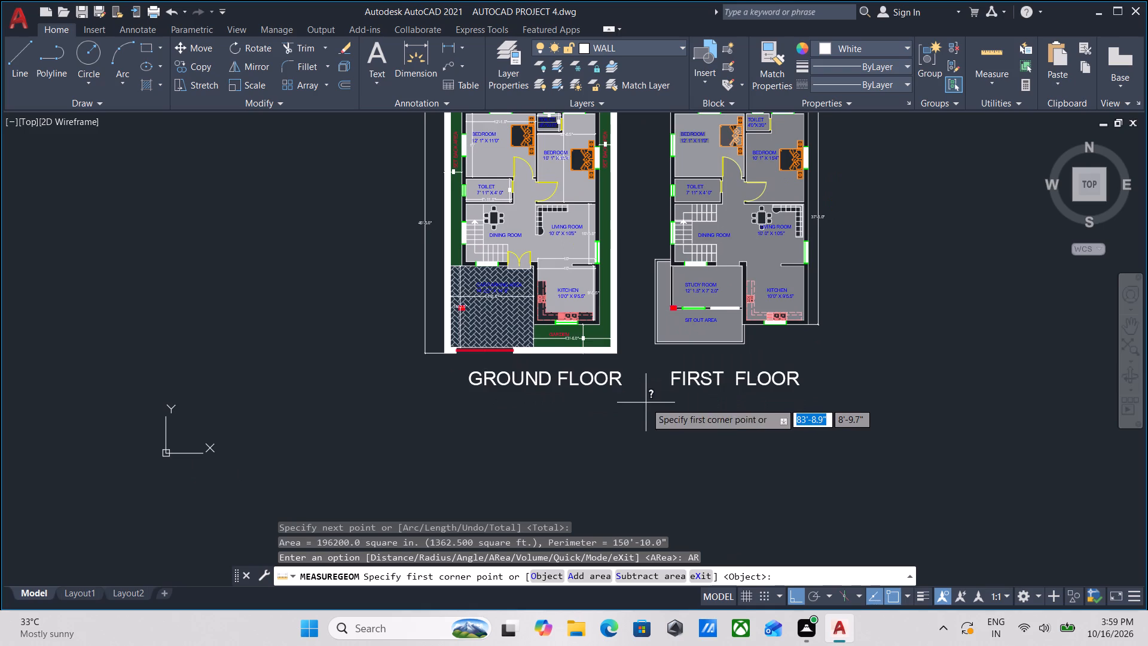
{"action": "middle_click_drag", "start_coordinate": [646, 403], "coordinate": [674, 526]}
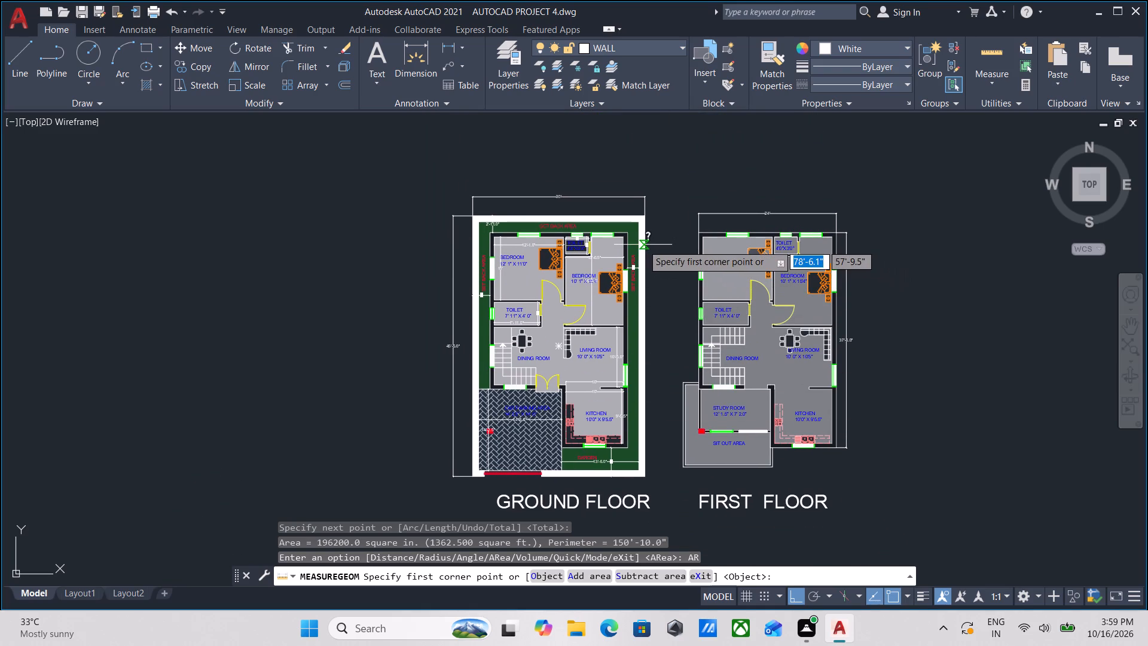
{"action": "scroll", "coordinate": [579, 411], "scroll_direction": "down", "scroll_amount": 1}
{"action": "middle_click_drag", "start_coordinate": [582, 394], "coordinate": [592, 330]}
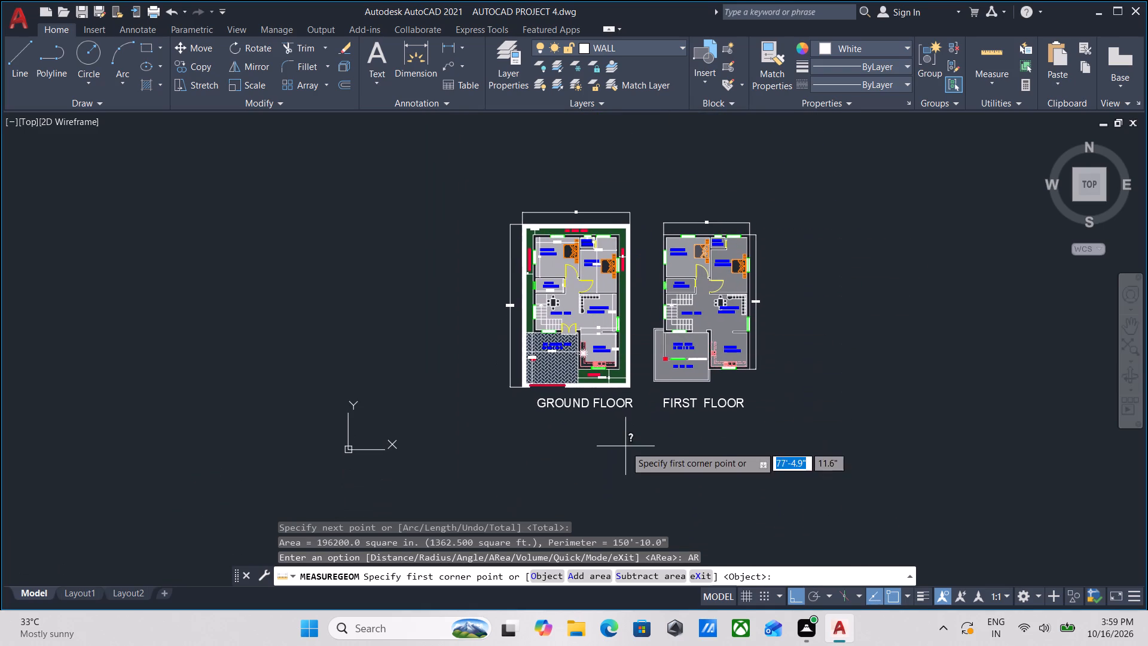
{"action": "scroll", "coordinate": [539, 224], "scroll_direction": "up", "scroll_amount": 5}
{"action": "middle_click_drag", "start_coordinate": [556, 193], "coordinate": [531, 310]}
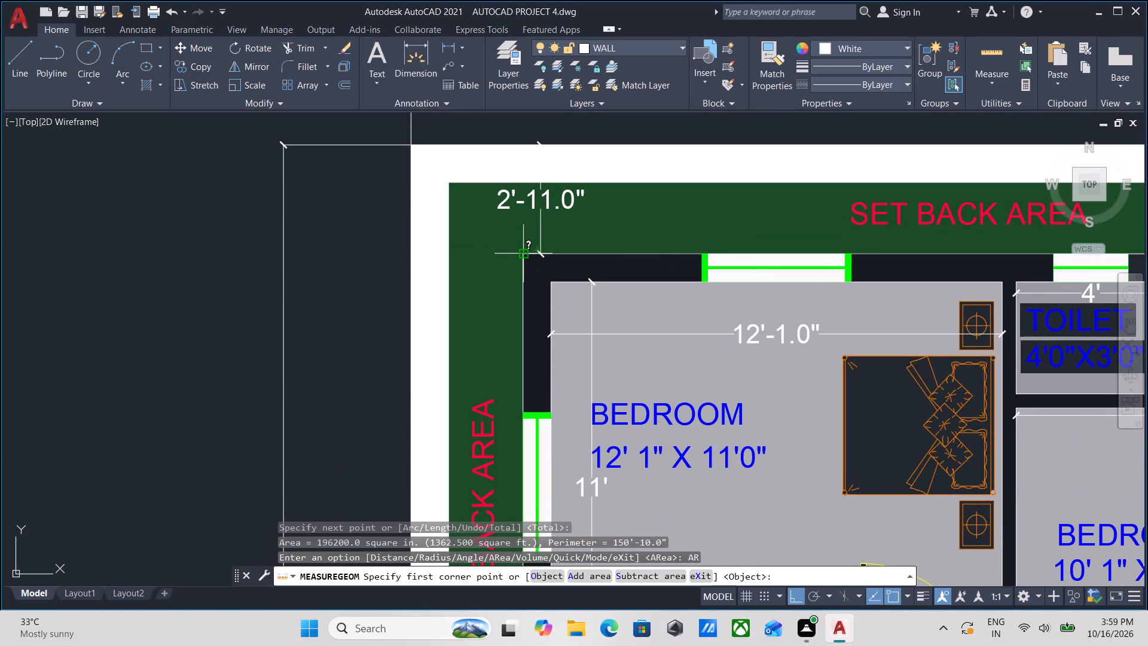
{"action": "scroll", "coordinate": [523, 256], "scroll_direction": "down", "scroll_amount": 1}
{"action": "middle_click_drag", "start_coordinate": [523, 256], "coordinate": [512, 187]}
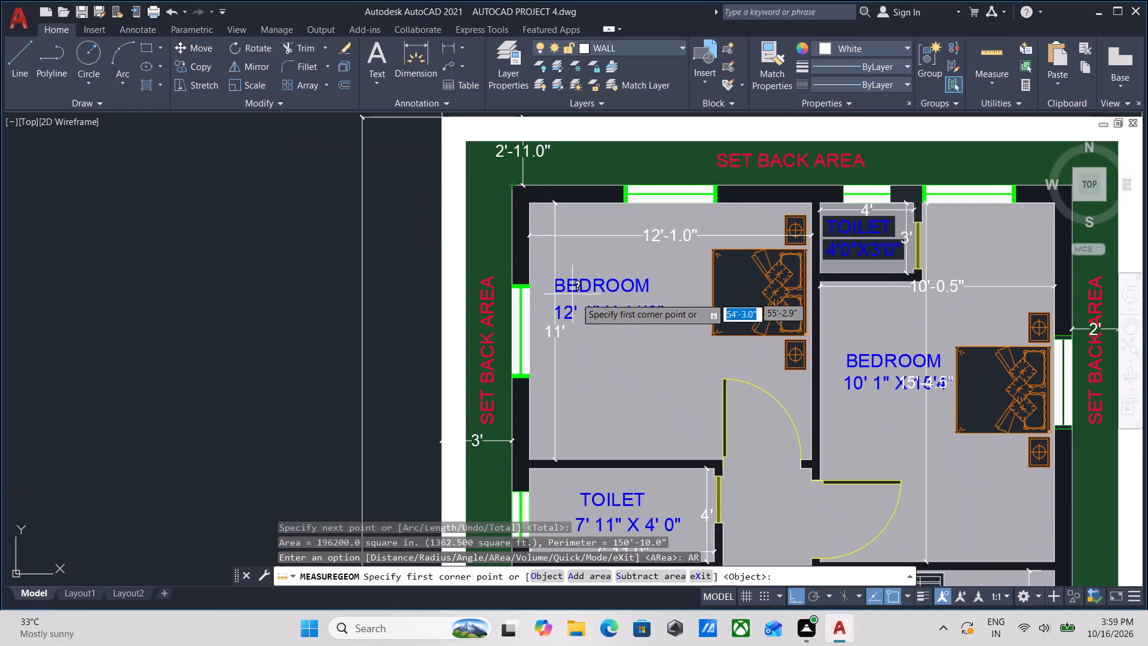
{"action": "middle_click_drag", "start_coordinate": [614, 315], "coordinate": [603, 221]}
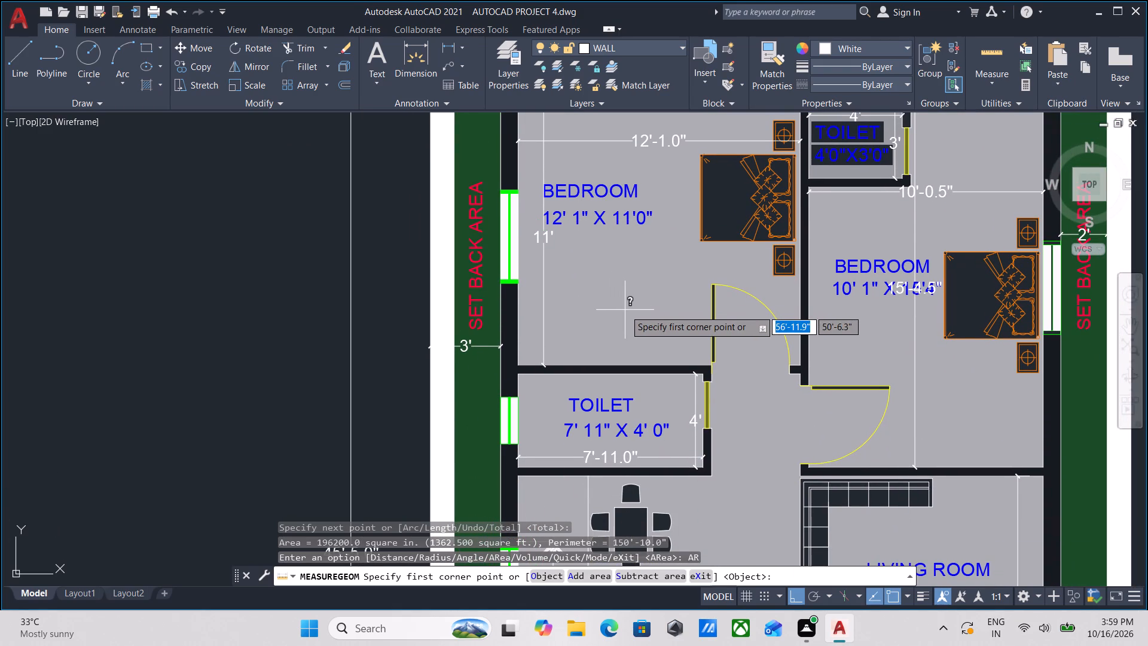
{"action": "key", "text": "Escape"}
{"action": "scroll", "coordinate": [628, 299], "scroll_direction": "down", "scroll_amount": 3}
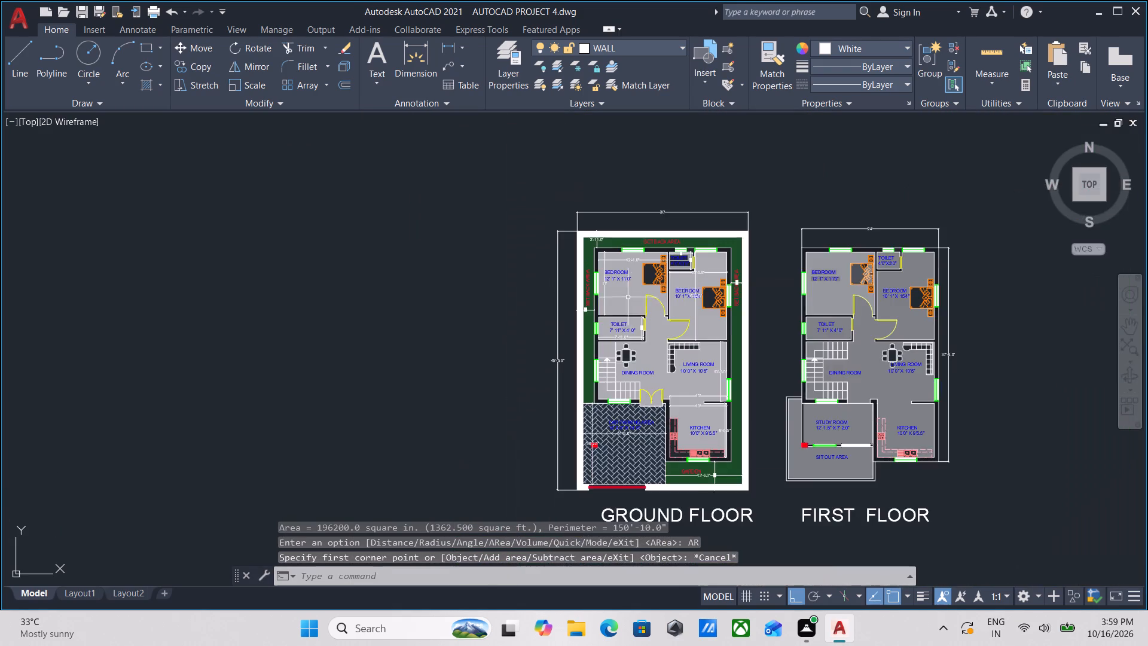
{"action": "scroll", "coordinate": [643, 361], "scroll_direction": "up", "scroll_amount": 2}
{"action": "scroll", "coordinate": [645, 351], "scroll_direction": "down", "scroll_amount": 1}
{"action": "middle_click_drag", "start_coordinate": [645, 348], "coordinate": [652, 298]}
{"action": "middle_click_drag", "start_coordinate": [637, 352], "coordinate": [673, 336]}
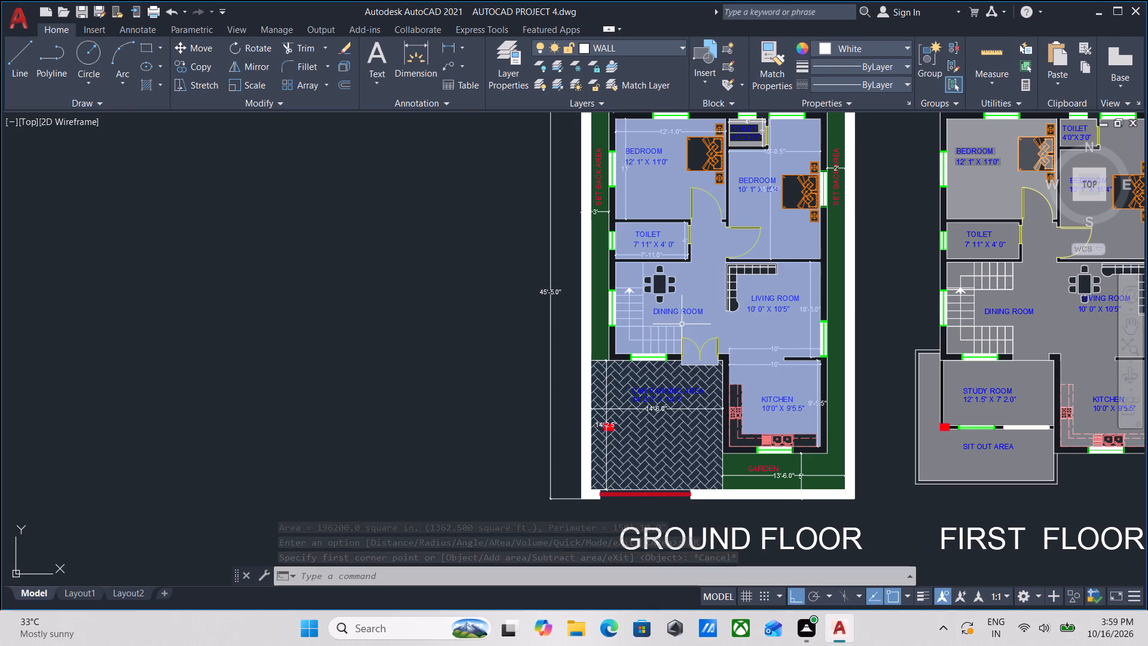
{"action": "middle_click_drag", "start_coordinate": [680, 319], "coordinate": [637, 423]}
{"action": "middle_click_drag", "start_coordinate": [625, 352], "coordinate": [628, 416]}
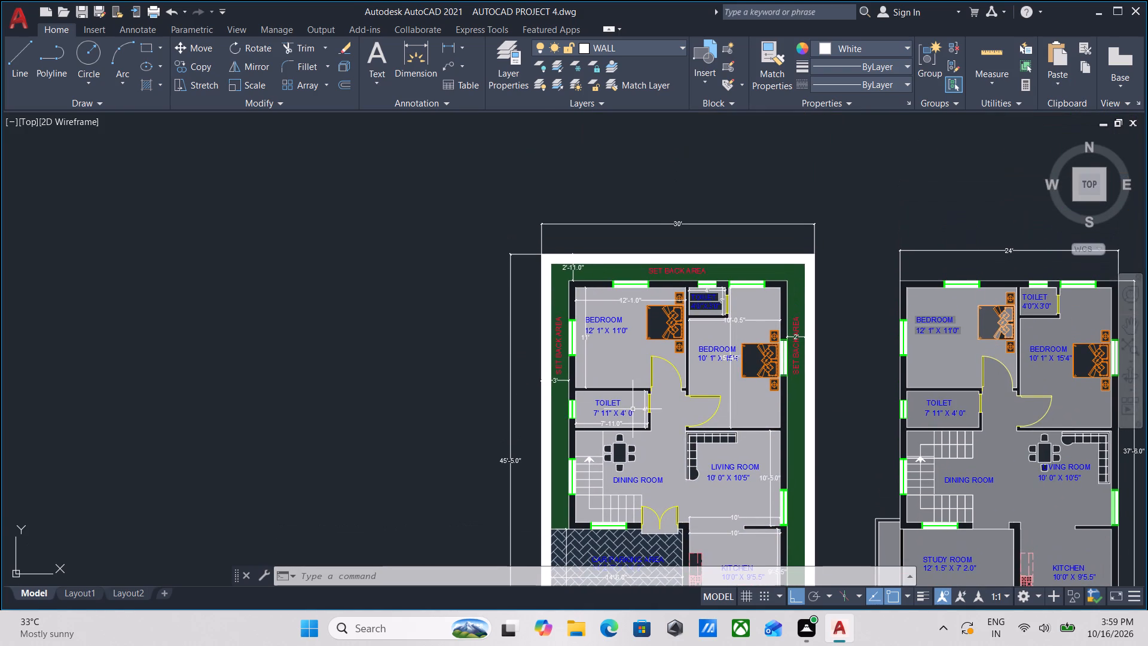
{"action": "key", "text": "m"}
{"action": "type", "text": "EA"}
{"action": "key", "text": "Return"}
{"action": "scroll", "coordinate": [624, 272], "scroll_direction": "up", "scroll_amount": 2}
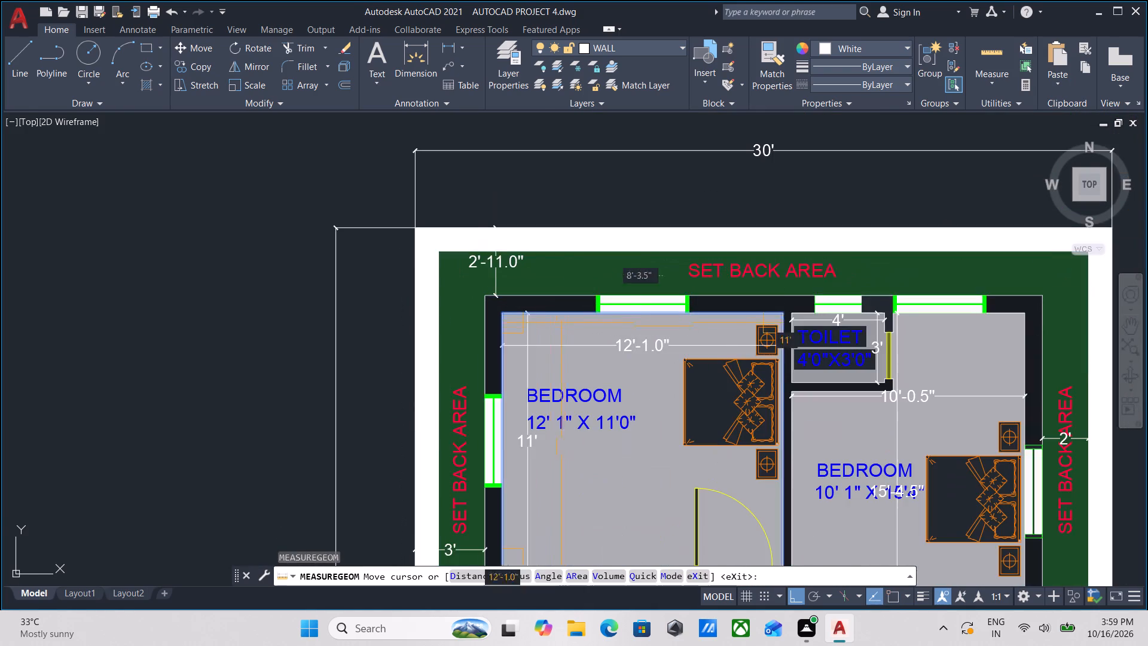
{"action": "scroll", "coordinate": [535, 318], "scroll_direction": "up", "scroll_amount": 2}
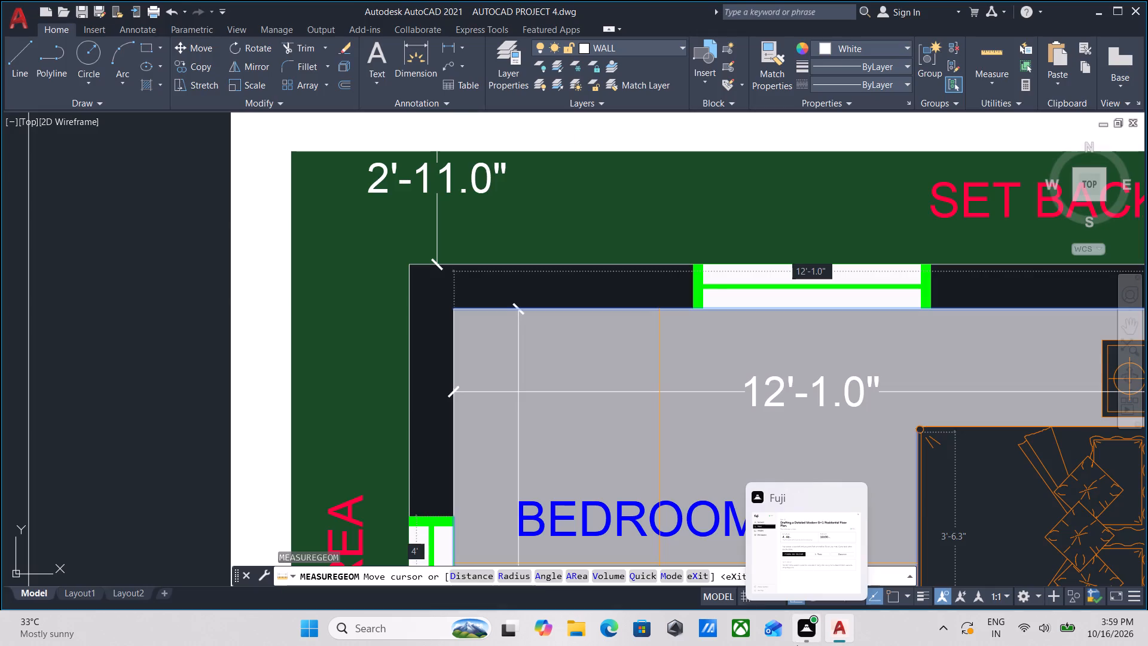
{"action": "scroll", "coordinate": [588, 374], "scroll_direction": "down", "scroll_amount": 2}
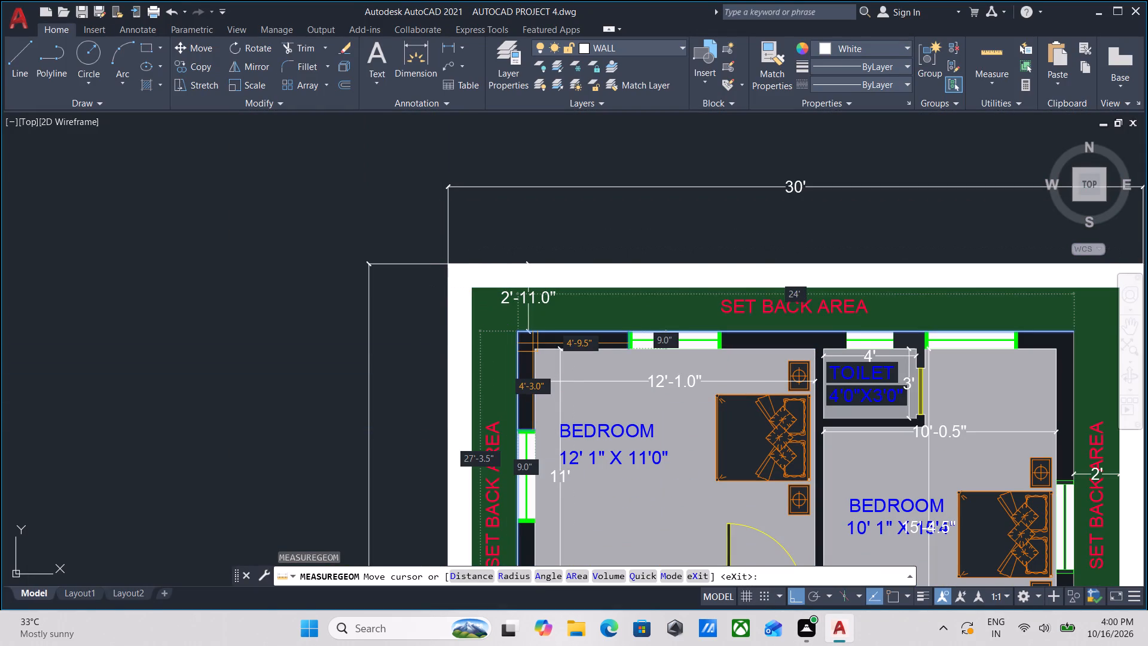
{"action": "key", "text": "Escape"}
Look over the ground floor plan's rooms, parking and garden, and the empty space below the floor titles.
{"action": "scroll", "coordinate": [525, 340], "scroll_direction": "down", "scroll_amount": 1}
{"action": "middle_click_drag", "start_coordinate": [525, 340], "coordinate": [500, 253]}
{"action": "scroll", "coordinate": [643, 471], "scroll_direction": "down", "scroll_amount": 1}
{"action": "middle_click_drag", "start_coordinate": [634, 445], "coordinate": [530, 283]}
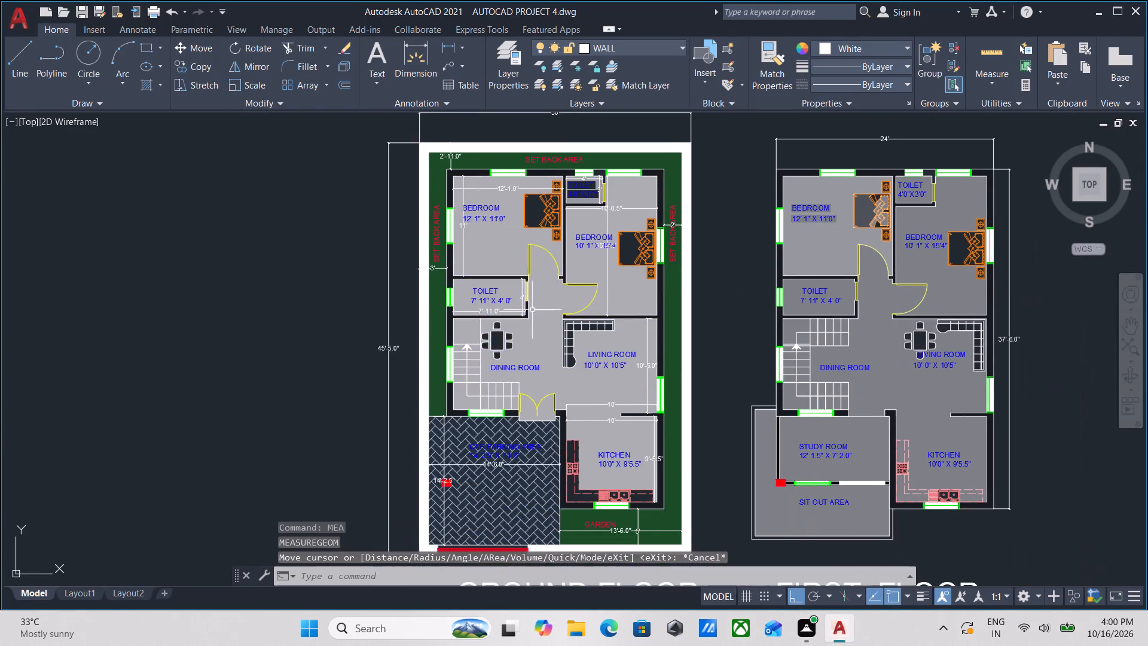
{"action": "scroll", "coordinate": [564, 514], "scroll_direction": "up", "scroll_amount": 2}
{"action": "scroll", "coordinate": [497, 411], "scroll_direction": "up", "scroll_amount": 2}
{"action": "scroll", "coordinate": [496, 409], "scroll_direction": "down", "scroll_amount": 1}
{"action": "middle_click_drag", "start_coordinate": [496, 409], "coordinate": [692, 407]}
{"action": "scroll", "coordinate": [530, 392], "scroll_direction": "down", "scroll_amount": 2}
{"action": "middle_click_drag", "start_coordinate": [530, 392], "coordinate": [594, 486]}
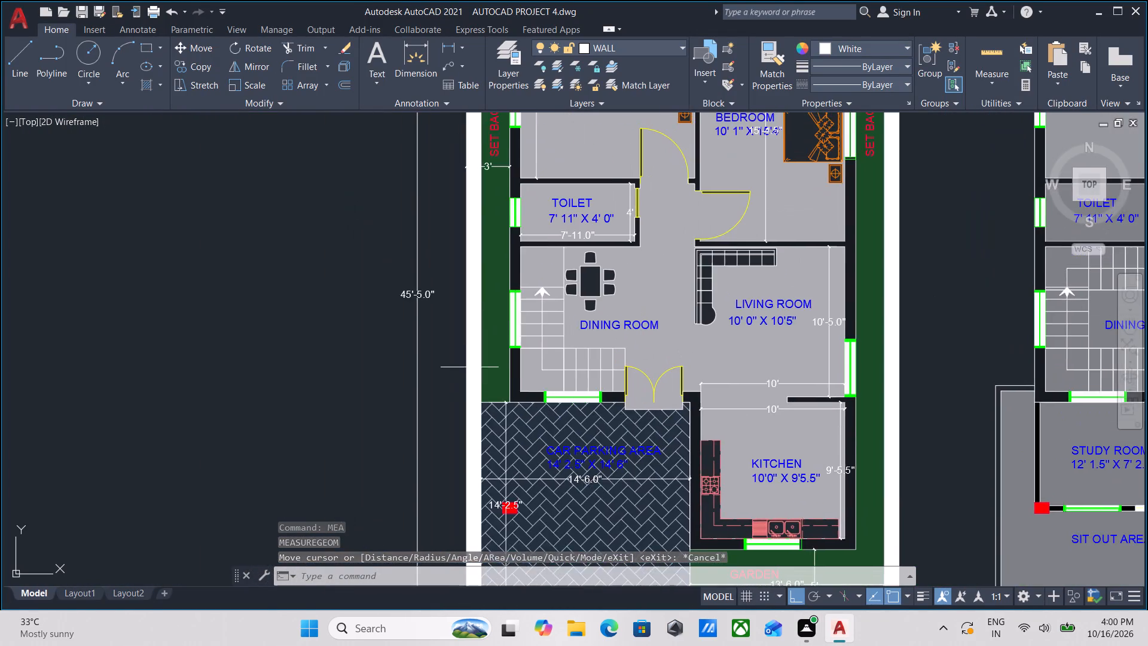
{"action": "scroll", "coordinate": [469, 367], "scroll_direction": "up", "scroll_amount": 2}
{"action": "scroll", "coordinate": [588, 398], "scroll_direction": "up", "scroll_amount": 2}
{"action": "scroll", "coordinate": [647, 403], "scroll_direction": "down", "scroll_amount": 3}
{"action": "scroll", "coordinate": [710, 399], "scroll_direction": "down", "scroll_amount": 2}
{"action": "middle_click_drag", "start_coordinate": [710, 399], "coordinate": [494, 407]}
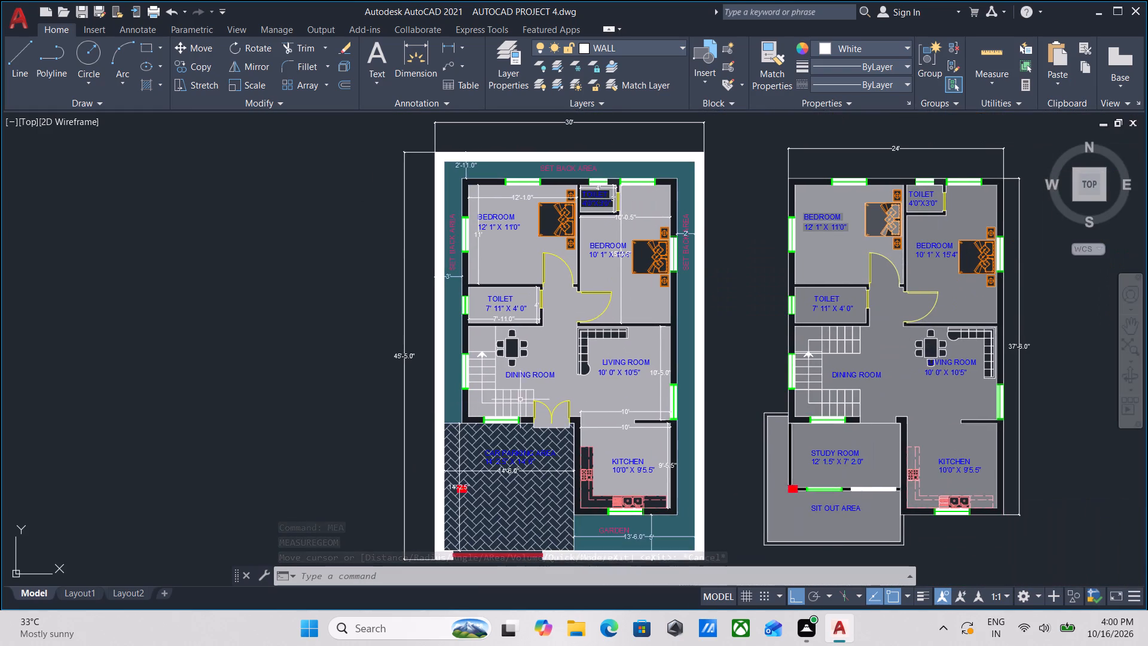
{"action": "middle_click_drag", "start_coordinate": [594, 435], "coordinate": [483, 290]}
{"action": "scroll", "coordinate": [438, 265], "scroll_direction": "up", "scroll_amount": 1}
{"action": "scroll", "coordinate": [561, 392], "scroll_direction": "down", "scroll_amount": 2}
{"action": "middle_click_drag", "start_coordinate": [584, 419], "coordinate": [497, 290]}
{"action": "scroll", "coordinate": [502, 383], "scroll_direction": "up", "scroll_amount": 2}
{"action": "scroll", "coordinate": [499, 383], "scroll_direction": "down", "scroll_amount": 1}
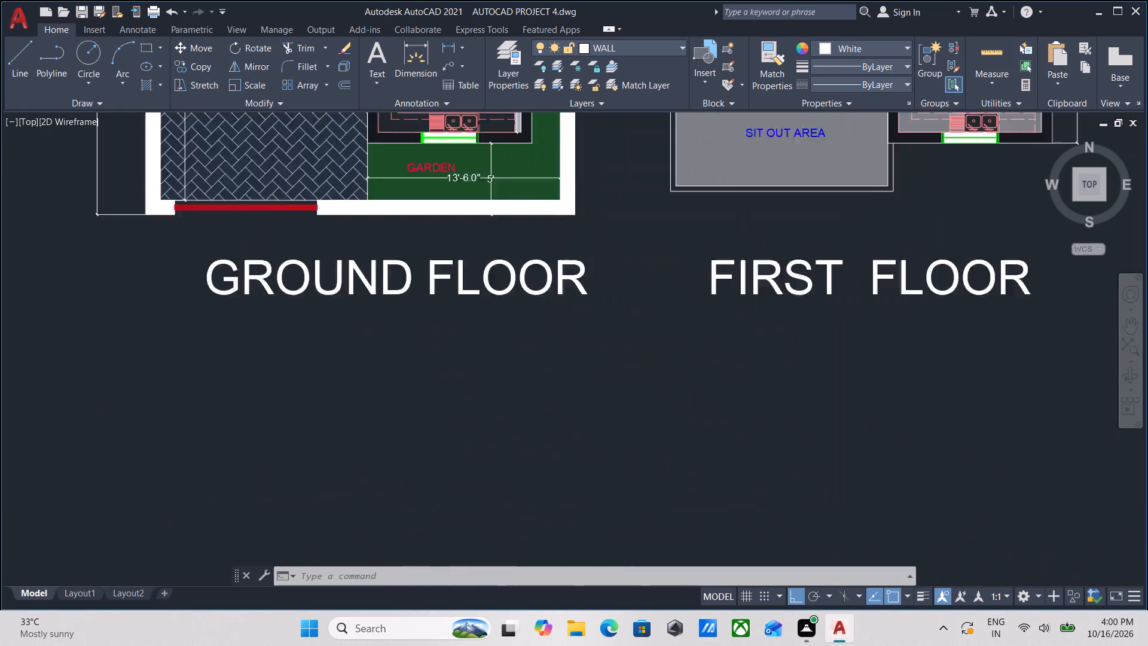
{"action": "scroll", "coordinate": [499, 383], "scroll_direction": "down", "scroll_amount": 1}
{"action": "middle_click_drag", "start_coordinate": [455, 411], "coordinate": [572, 328]}
{"action": "scroll", "coordinate": [455, 411], "scroll_direction": "up", "scroll_amount": 1}
{"action": "scroll", "coordinate": [403, 391], "scroll_direction": "up", "scroll_amount": 1}
{"action": "middle_click_drag", "start_coordinate": [403, 391], "coordinate": [493, 483]}
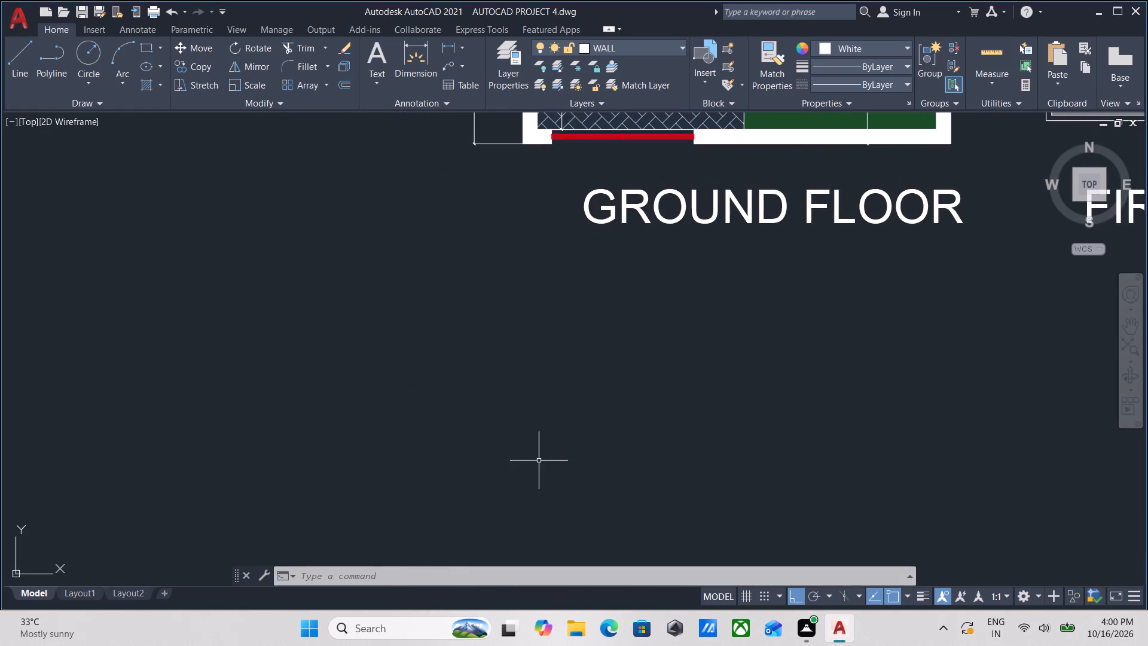
{"action": "middle_click_drag", "start_coordinate": [557, 418], "coordinate": [548, 599]}
{"action": "scroll", "coordinate": [521, 377], "scroll_direction": "down", "scroll_amount": 1}
{"action": "middle_click_drag", "start_coordinate": [518, 398], "coordinate": [488, 563]}
{"action": "scroll", "coordinate": [531, 342], "scroll_direction": "up", "scroll_amount": 3}
{"action": "scroll", "coordinate": [532, 331], "scroll_direction": "down", "scroll_amount": 2}
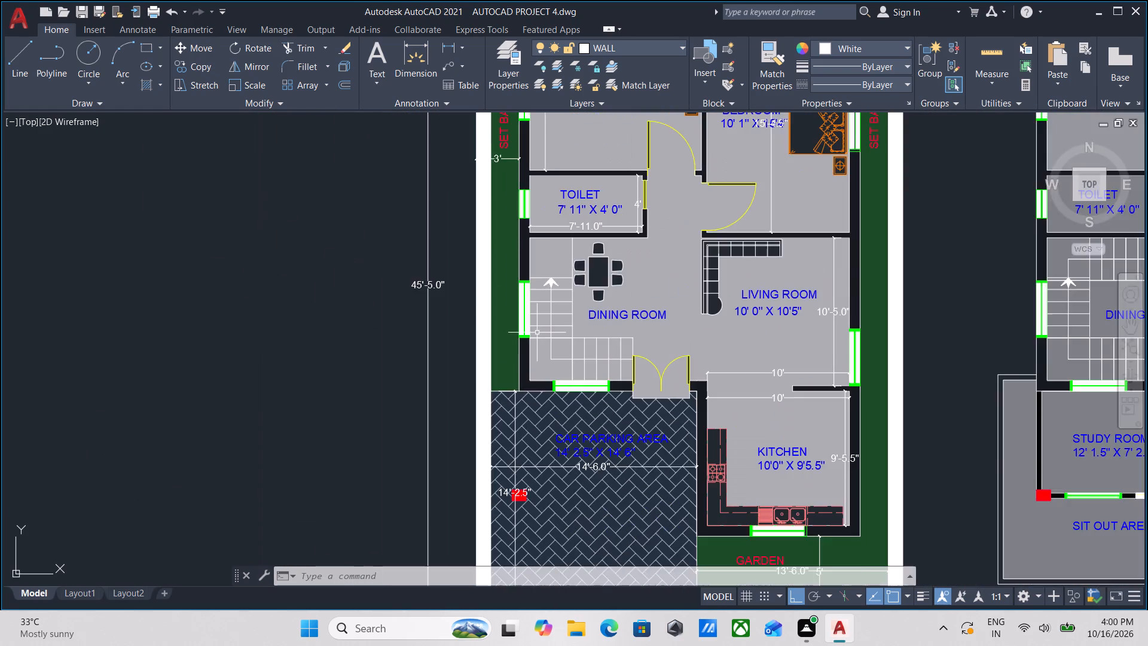
{"action": "middle_click_drag", "start_coordinate": [537, 334], "coordinate": [496, 470]}
Measure the ground floor building's construction area through its six outer wall corners, following the kitchen and leaving out the car parking area.
{"action": "type", "text": "MEA"}
{"action": "key", "text": "Return"}
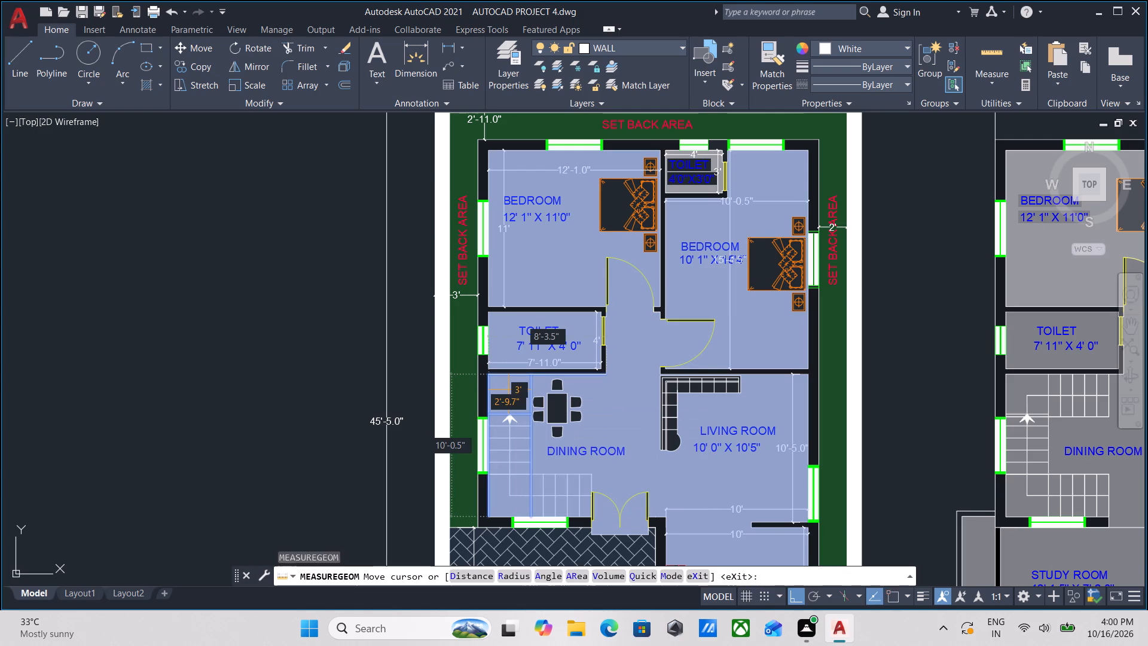
{"action": "left_click", "coordinate": [572, 577]}
{"action": "middle_click_drag", "start_coordinate": [528, 339], "coordinate": [499, 489]}
{"action": "scroll", "coordinate": [455, 296], "scroll_direction": "up", "scroll_amount": 5}
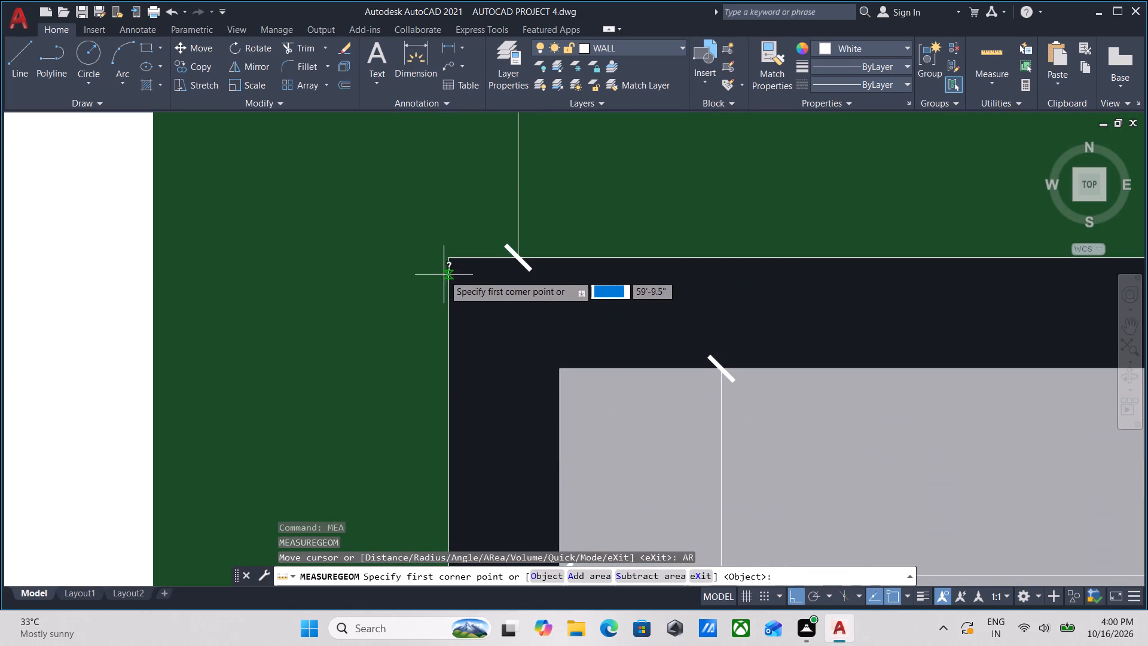
{"action": "left_click", "coordinate": [451, 261]}
{"action": "scroll", "coordinate": [804, 333], "scroll_direction": "down", "scroll_amount": 1}
{"action": "middle_click_drag", "start_coordinate": [804, 333], "coordinate": [176, 326]}
{"action": "scroll", "coordinate": [459, 321], "scroll_direction": "down", "scroll_amount": 2}
{"action": "middle_click_drag", "start_coordinate": [463, 321], "coordinate": [270, 324]}
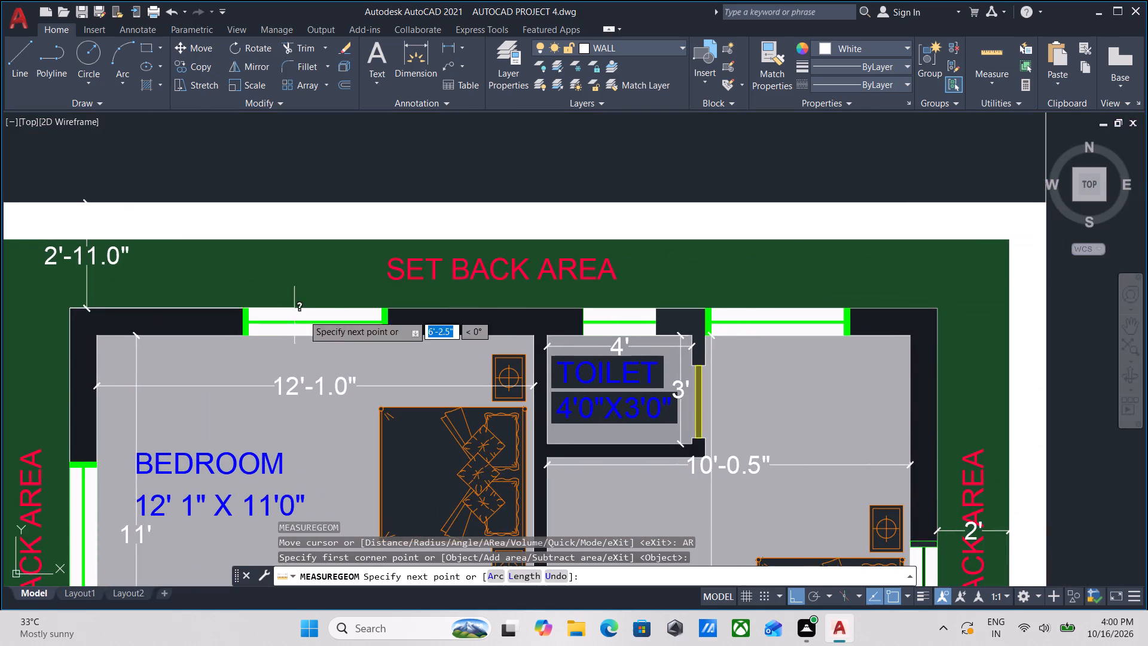
{"action": "middle_click_drag", "start_coordinate": [722, 336], "coordinate": [518, 336]}
{"action": "left_click", "coordinate": [734, 306]}
{"action": "scroll", "coordinate": [724, 421], "scroll_direction": "down", "scroll_amount": 1}
{"action": "middle_click_drag", "start_coordinate": [724, 421], "coordinate": [695, 272]}
{"action": "scroll", "coordinate": [707, 368], "scroll_direction": "down", "scroll_amount": 2}
{"action": "middle_click_drag", "start_coordinate": [701, 412], "coordinate": [686, 247]}
{"action": "middle_click_drag", "start_coordinate": [667, 500], "coordinate": [668, 404]}
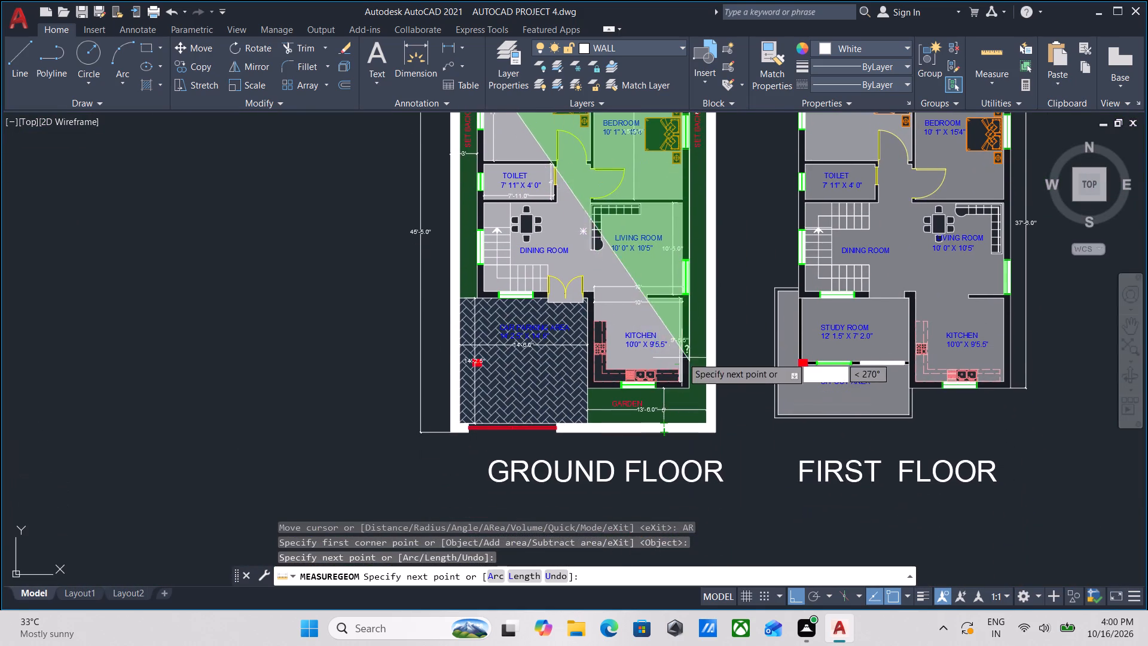
{"action": "scroll", "coordinate": [682, 364], "scroll_direction": "up", "scroll_amount": 3}
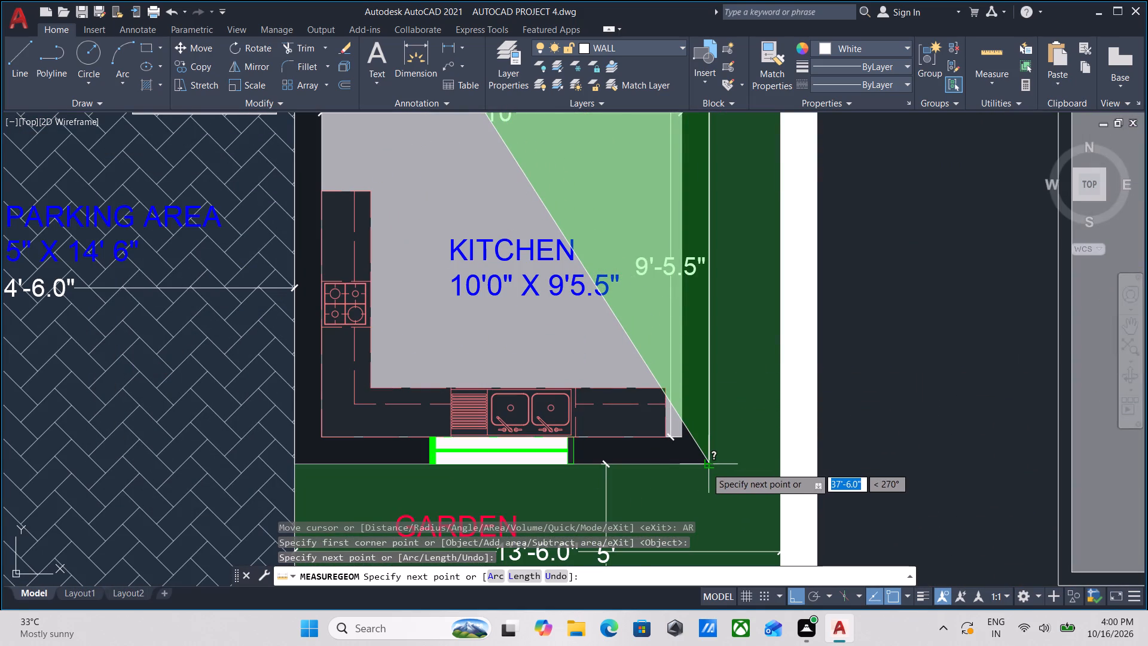
{"action": "left_click", "coordinate": [707, 464]}
{"action": "left_click", "coordinate": [295, 465]}
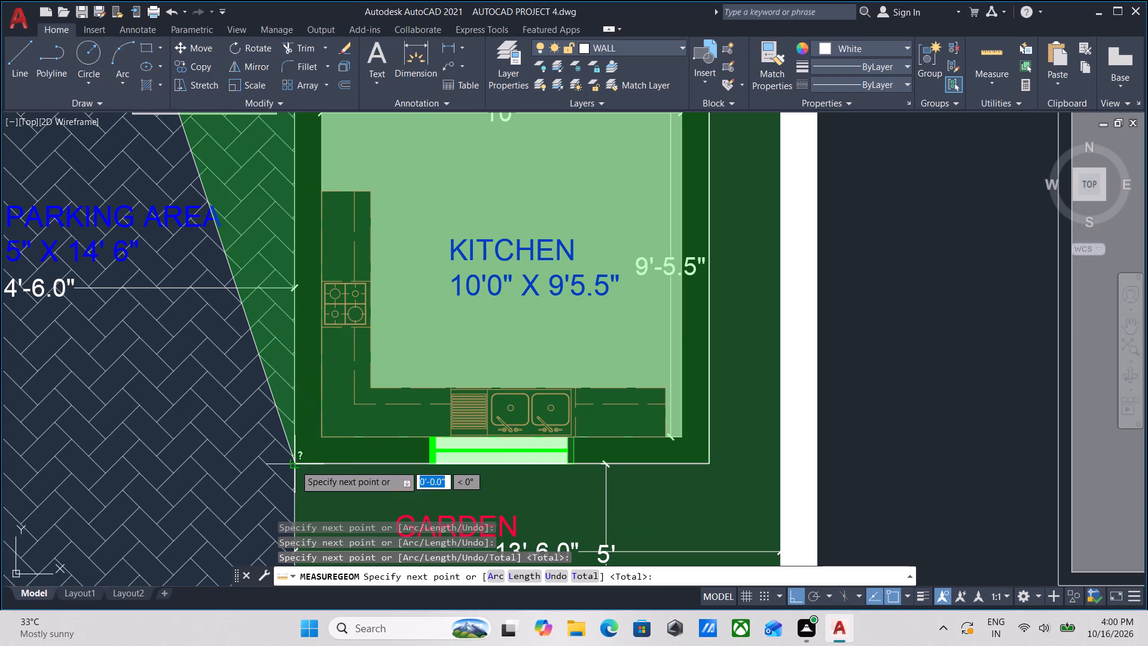
{"action": "middle_click_drag", "start_coordinate": [305, 309], "coordinate": [313, 482]}
{"action": "left_click", "coordinate": [306, 270]}
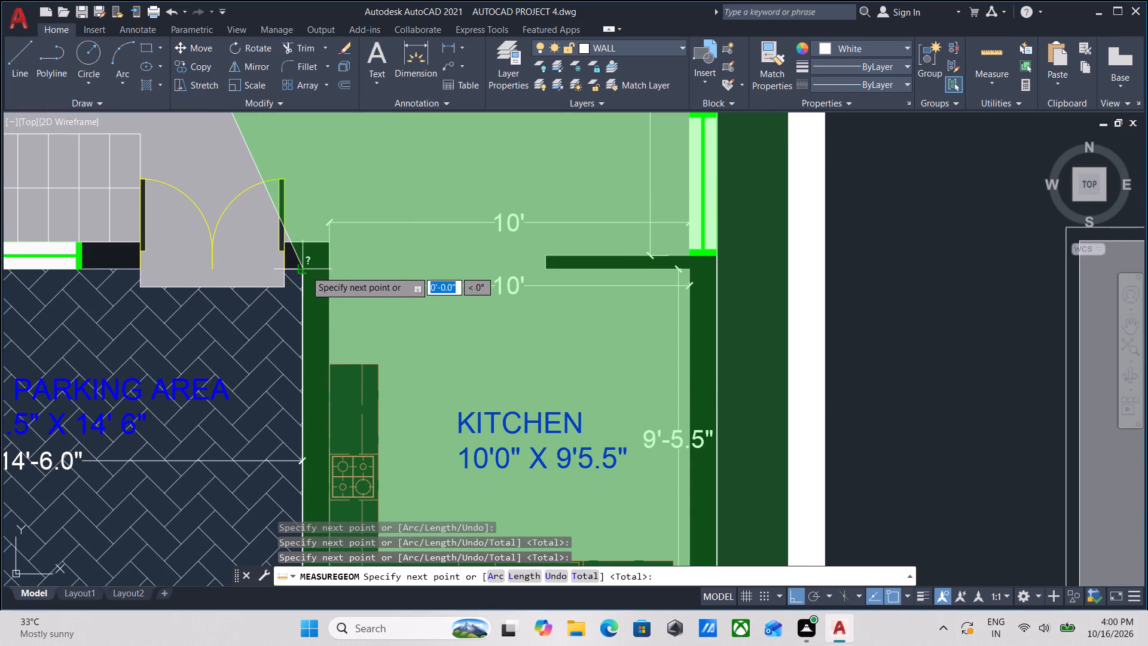
{"action": "middle_click_drag", "start_coordinate": [108, 272], "coordinate": [482, 304]}
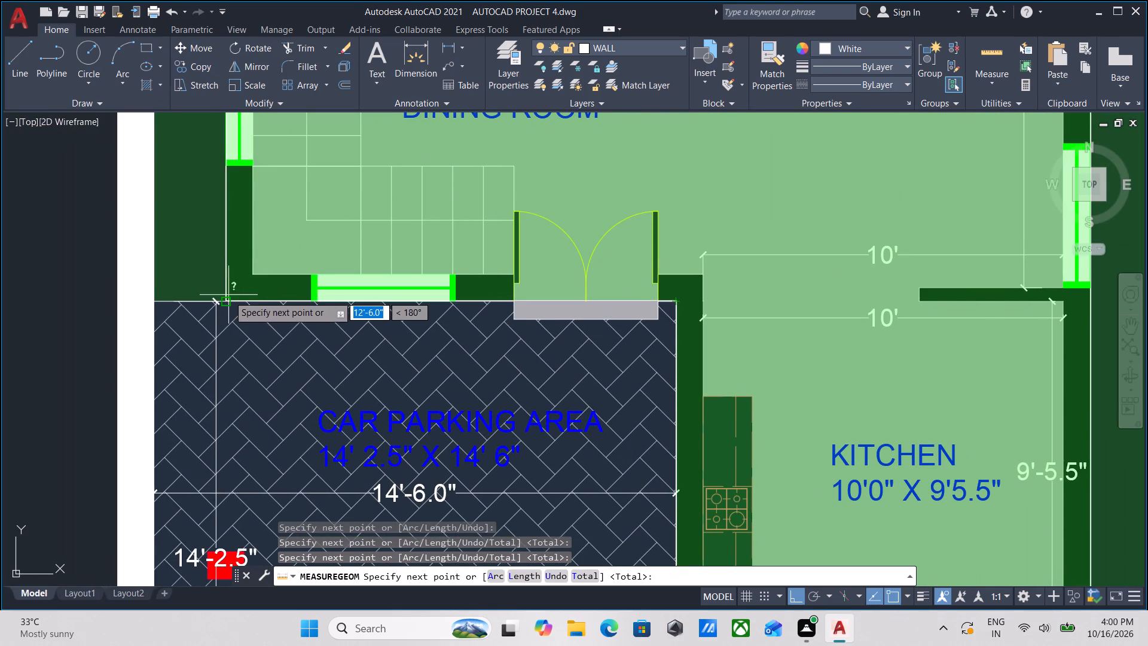
{"action": "left_click", "coordinate": [229, 303]}
{"action": "scroll", "coordinate": [229, 303], "scroll_direction": "down", "scroll_amount": 3}
{"action": "middle_click_drag", "start_coordinate": [229, 303], "coordinate": [323, 457]}
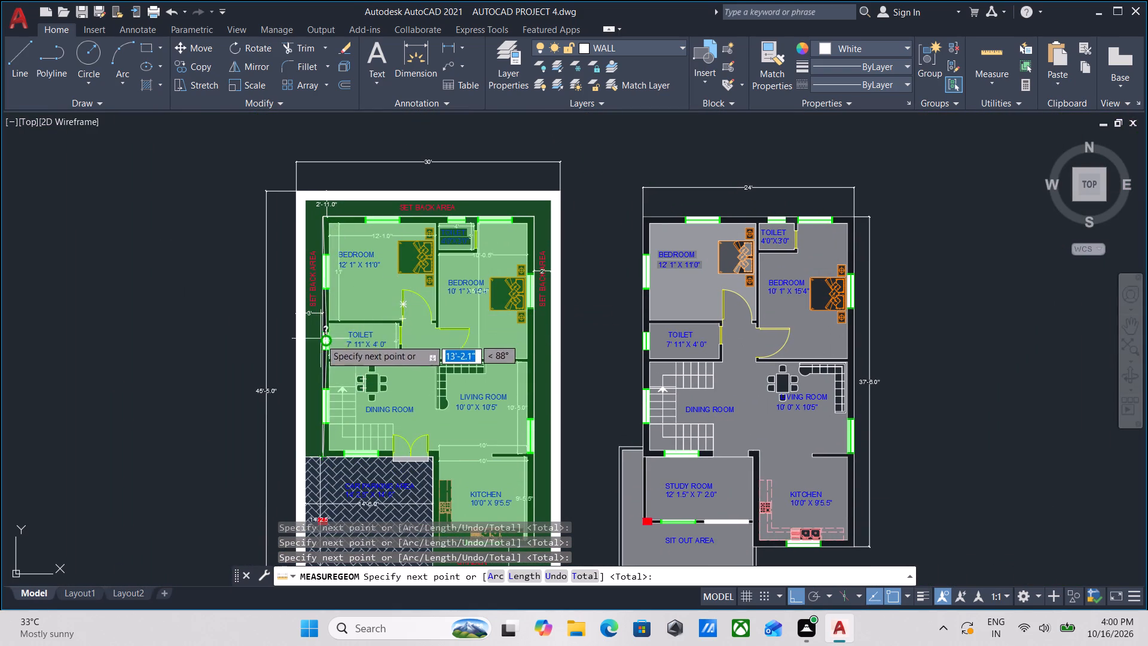
{"action": "scroll", "coordinate": [326, 432], "scroll_direction": "up", "scroll_amount": 2}
{"action": "middle_click_drag", "start_coordinate": [315, 479], "coordinate": [344, 423]}
{"action": "scroll", "coordinate": [338, 437], "scroll_direction": "up", "scroll_amount": 1}
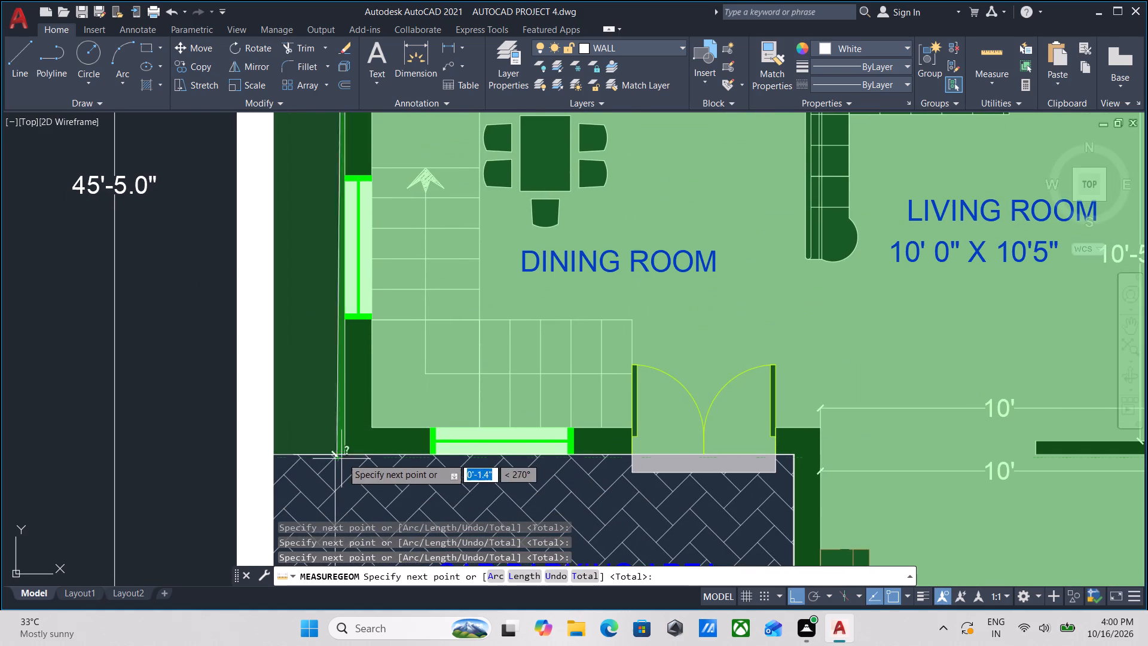
{"action": "key", "text": "Return"}
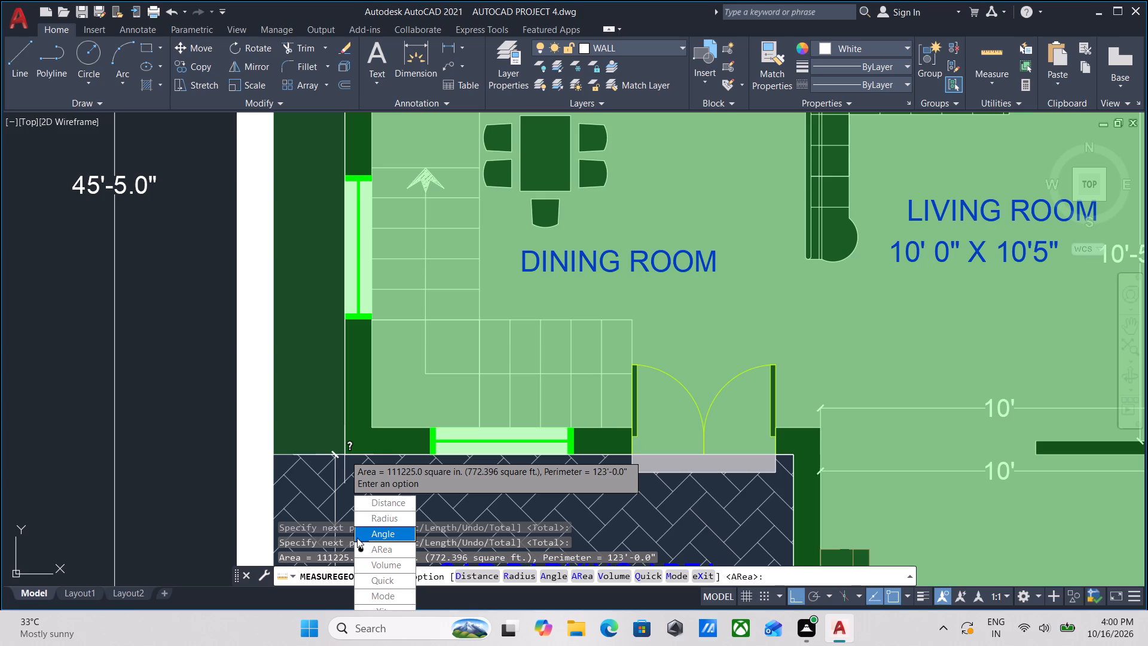
{"action": "left_click_drag", "start_coordinate": [359, 537], "coordinate": [344, 455]}
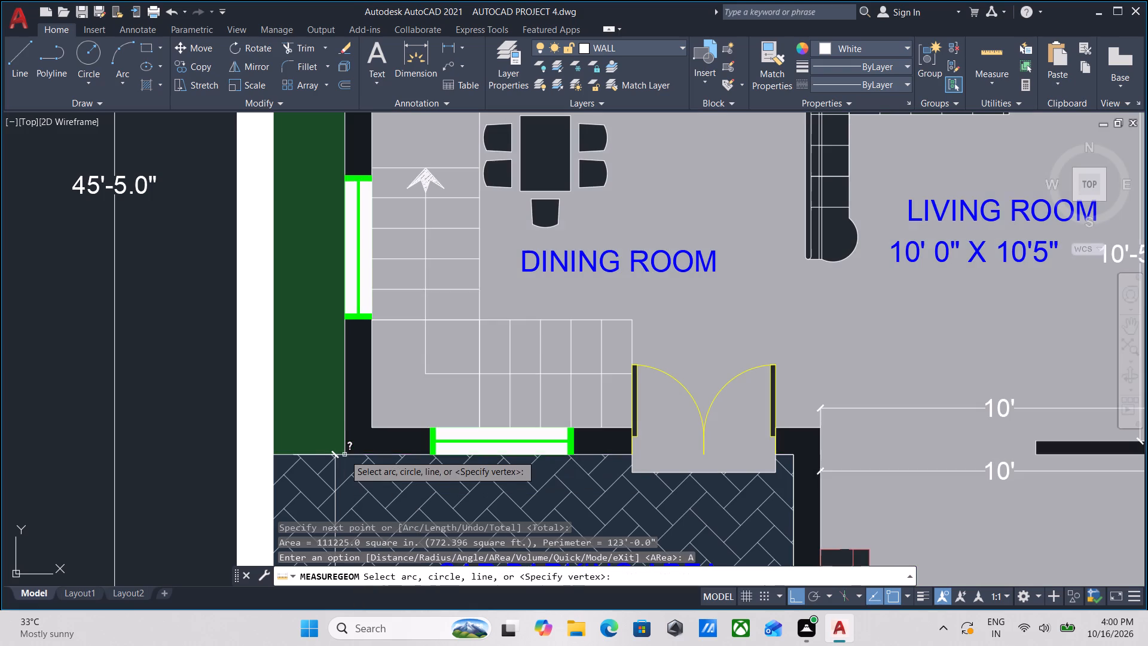
{"action": "scroll", "coordinate": [377, 434], "scroll_direction": "down", "scroll_amount": 2}
{"action": "middle_click_drag", "start_coordinate": [377, 434], "coordinate": [402, 276]}
{"action": "scroll", "coordinate": [411, 302], "scroll_direction": "down", "scroll_amount": 2}
{"action": "middle_click_drag", "start_coordinate": [409, 308], "coordinate": [404, 250]}
{"action": "key", "text": "Escape"}
{"action": "scroll", "coordinate": [429, 458], "scroll_direction": "up", "scroll_amount": 2}
{"action": "key", "text": "Escape"}
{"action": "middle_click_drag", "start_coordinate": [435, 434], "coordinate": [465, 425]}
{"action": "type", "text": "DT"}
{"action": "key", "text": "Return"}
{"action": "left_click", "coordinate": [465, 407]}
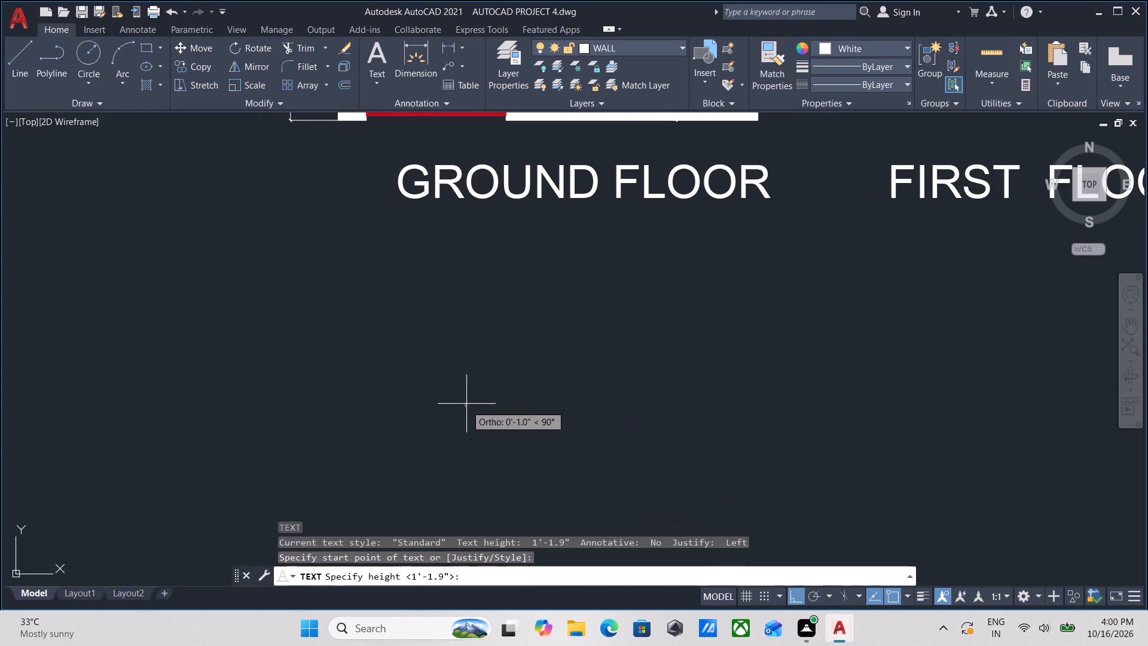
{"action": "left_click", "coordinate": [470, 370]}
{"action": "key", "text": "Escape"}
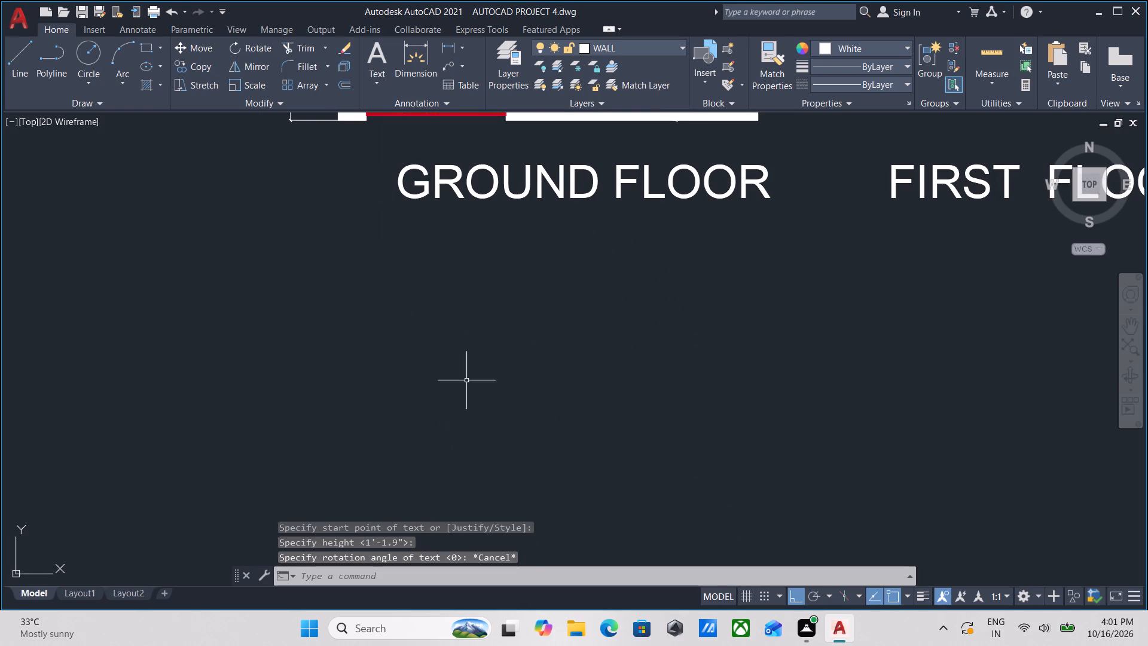
Copy the GROUND FLOOR title straight down, about 12'-5" below the original.
{"action": "middle_click_drag", "start_coordinate": [467, 380], "coordinate": [474, 449]}
{"action": "left_click_drag", "start_coordinate": [481, 330], "coordinate": [481, 318]}
{"action": "left_click", "coordinate": [447, 249]}
{"action": "middle_click_drag", "start_coordinate": [473, 339], "coordinate": [477, 403]}
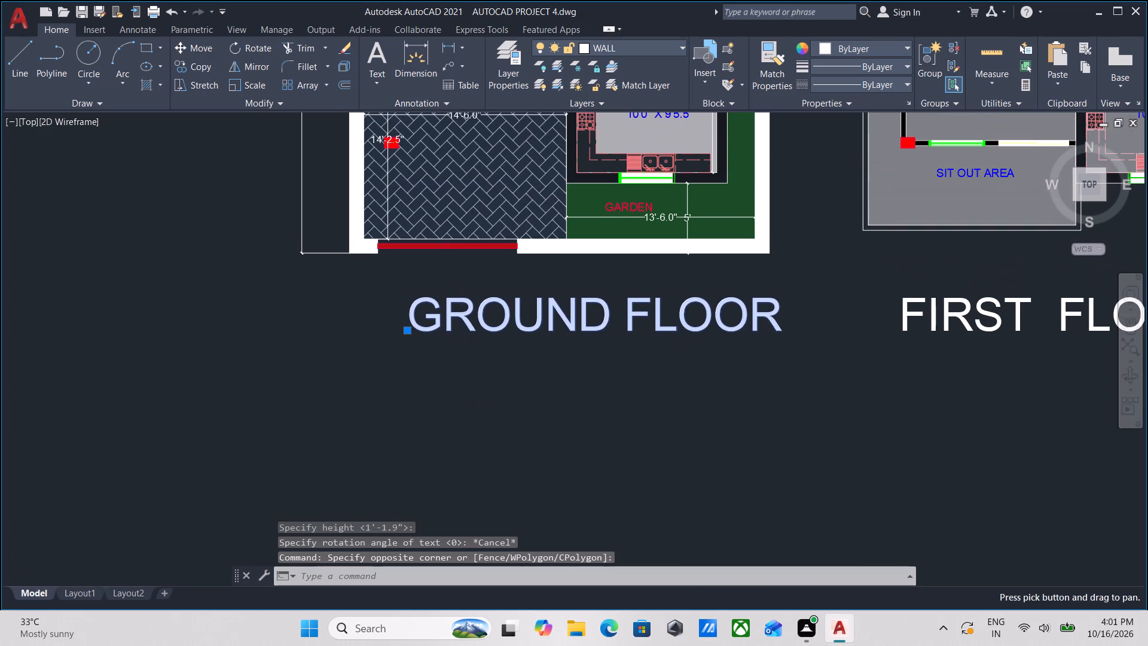
{"action": "type", "text": "CO"}
{"action": "key", "text": "Return"}
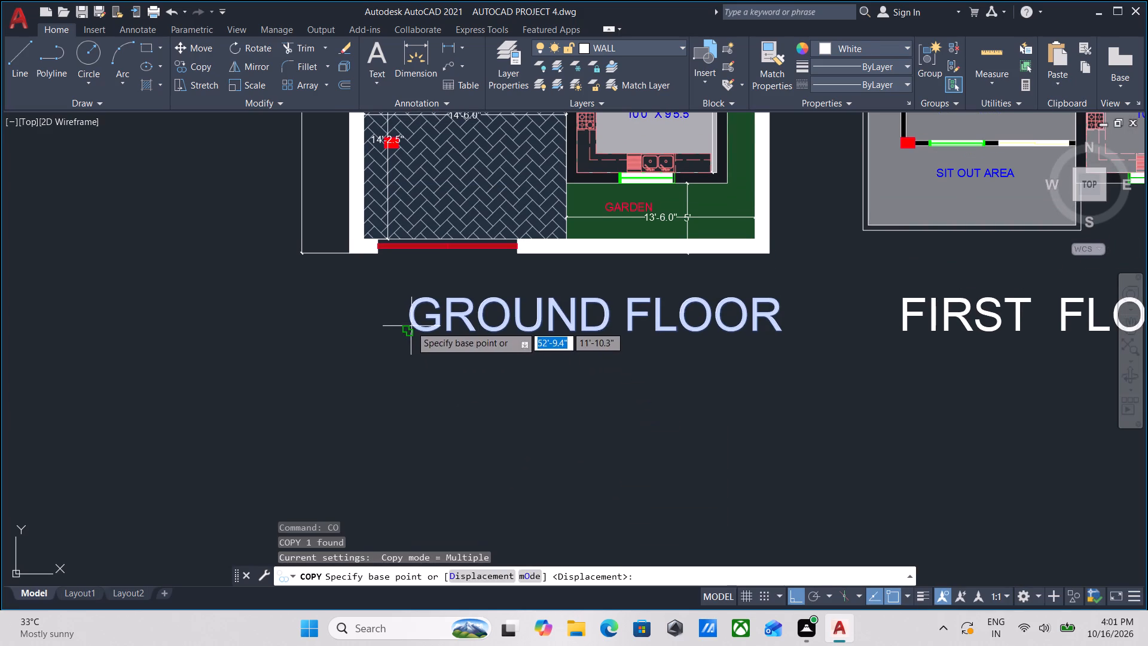
{"action": "left_click", "coordinate": [411, 324]}
{"action": "middle_click_drag", "start_coordinate": [411, 422], "coordinate": [472, 321]}
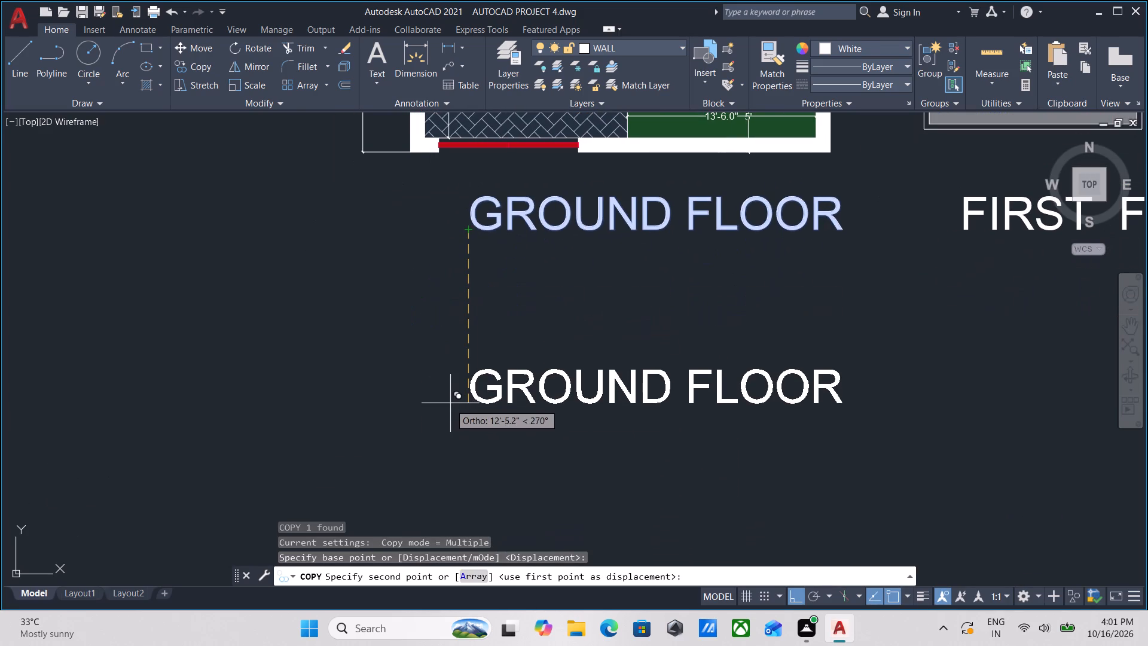
{"action": "left_click", "coordinate": [450, 403]}
{"action": "key", "text": "Escape"}
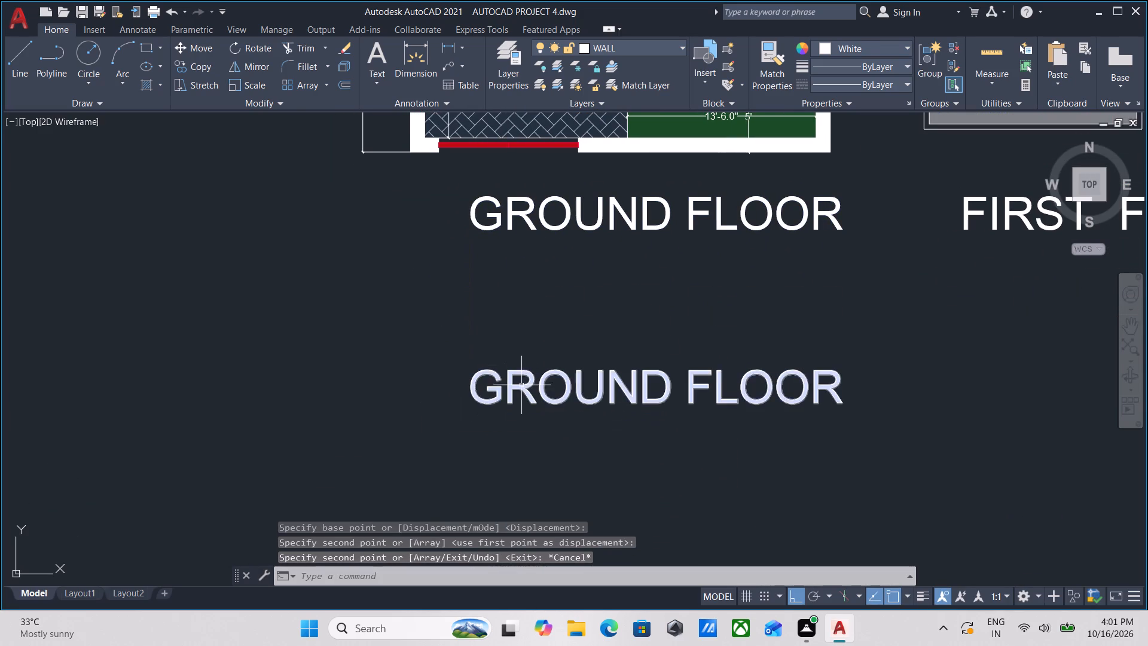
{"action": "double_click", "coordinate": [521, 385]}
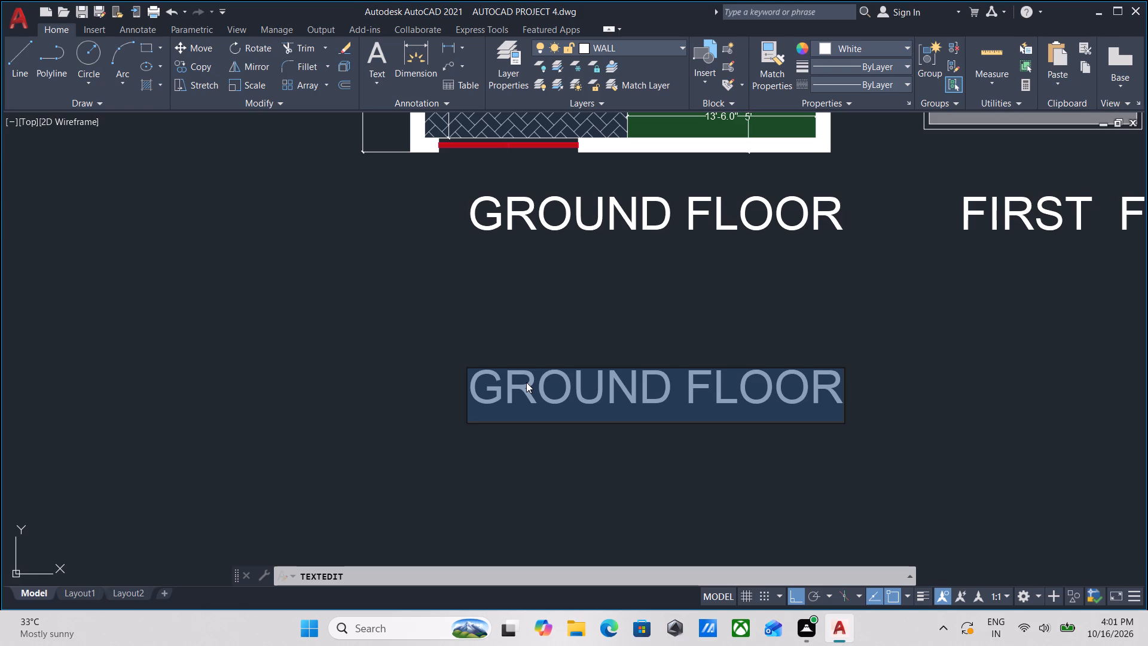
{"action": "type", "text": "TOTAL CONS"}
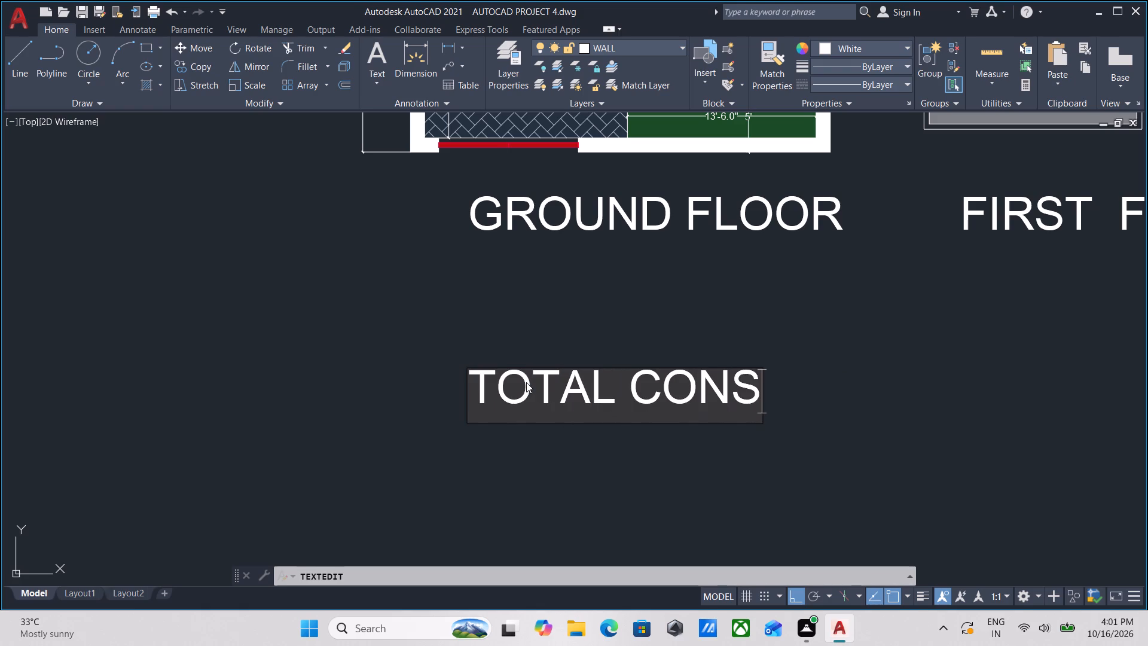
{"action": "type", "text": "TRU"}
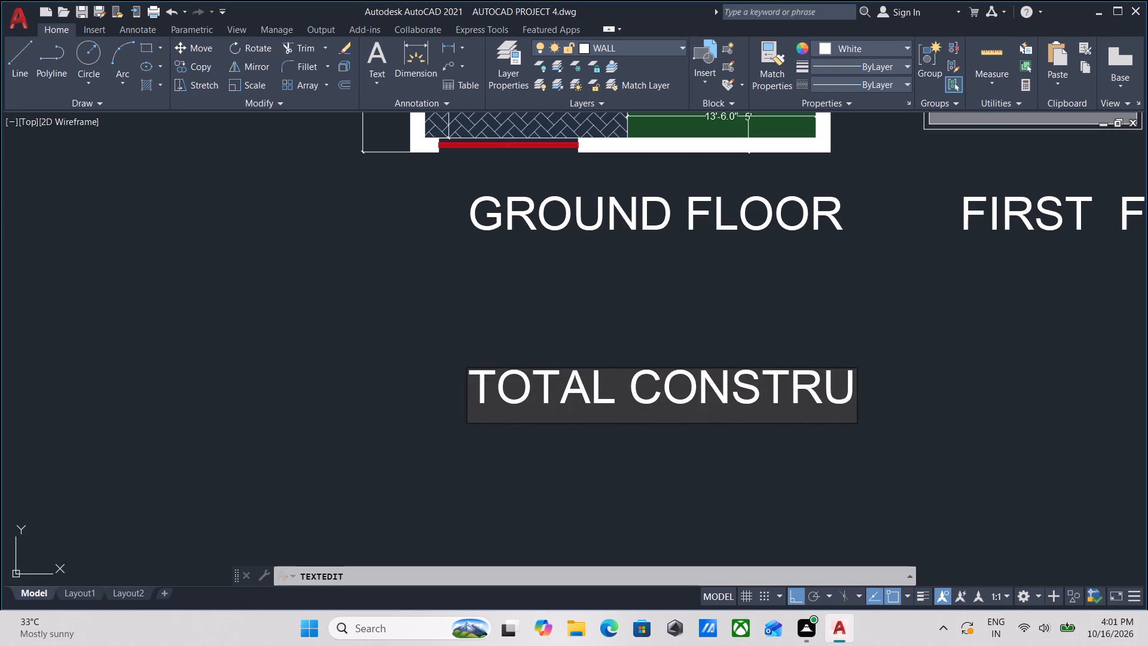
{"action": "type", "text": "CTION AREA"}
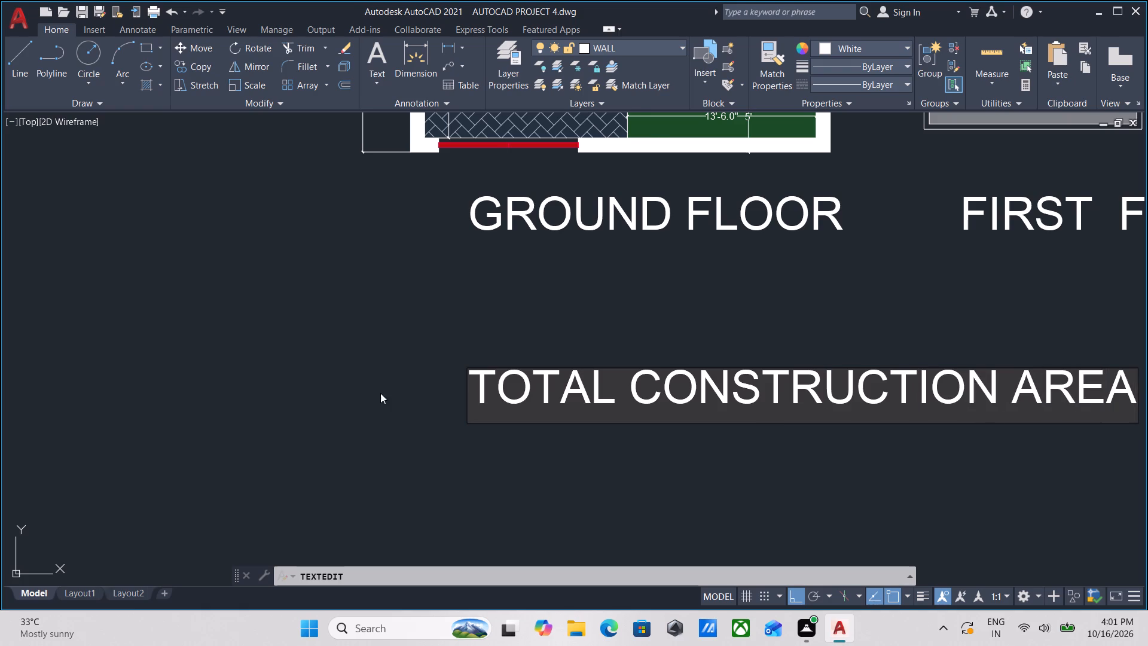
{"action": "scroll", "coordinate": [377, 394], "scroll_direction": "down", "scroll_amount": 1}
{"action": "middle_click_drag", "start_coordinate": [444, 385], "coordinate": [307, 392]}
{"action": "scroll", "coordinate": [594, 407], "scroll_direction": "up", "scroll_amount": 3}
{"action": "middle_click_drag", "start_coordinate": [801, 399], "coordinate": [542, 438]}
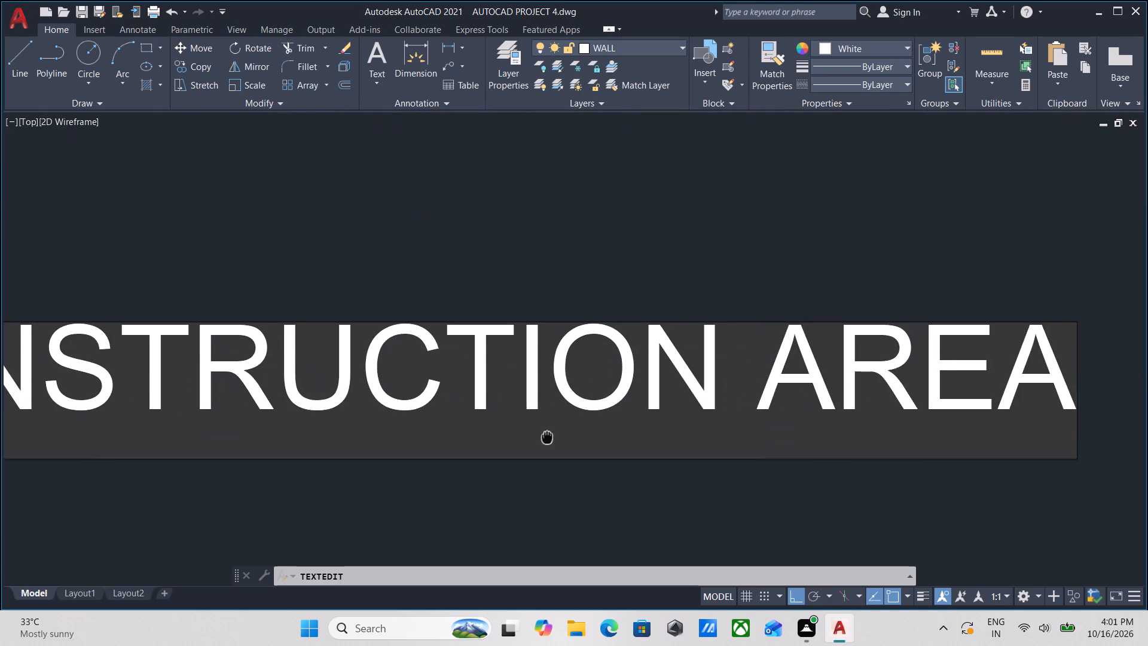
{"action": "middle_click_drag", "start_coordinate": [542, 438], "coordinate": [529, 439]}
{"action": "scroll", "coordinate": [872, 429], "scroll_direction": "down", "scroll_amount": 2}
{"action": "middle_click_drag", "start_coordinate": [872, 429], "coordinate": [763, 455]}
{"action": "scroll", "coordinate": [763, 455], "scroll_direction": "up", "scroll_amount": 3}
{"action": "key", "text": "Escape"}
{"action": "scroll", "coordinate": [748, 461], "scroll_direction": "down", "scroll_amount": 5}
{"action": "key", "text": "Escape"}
Rewrite the copied GROUND FLOOR title below the plans as TOTAL AREA.
{"action": "double_click", "coordinate": [610, 450]}
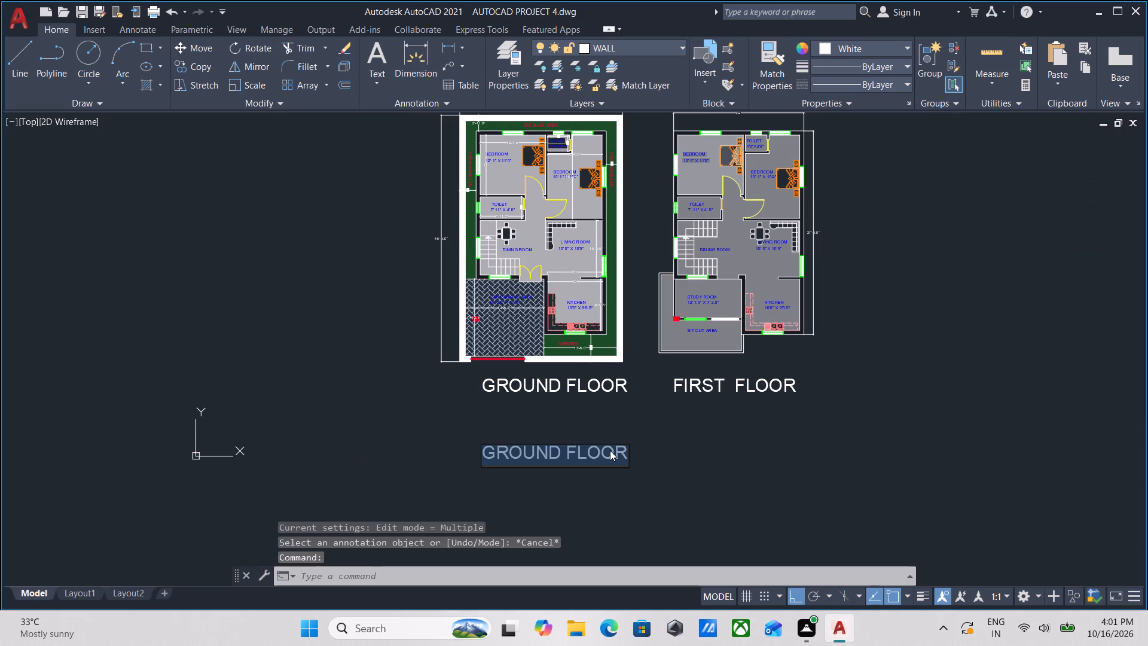
{"action": "type", "text": "TOT"}
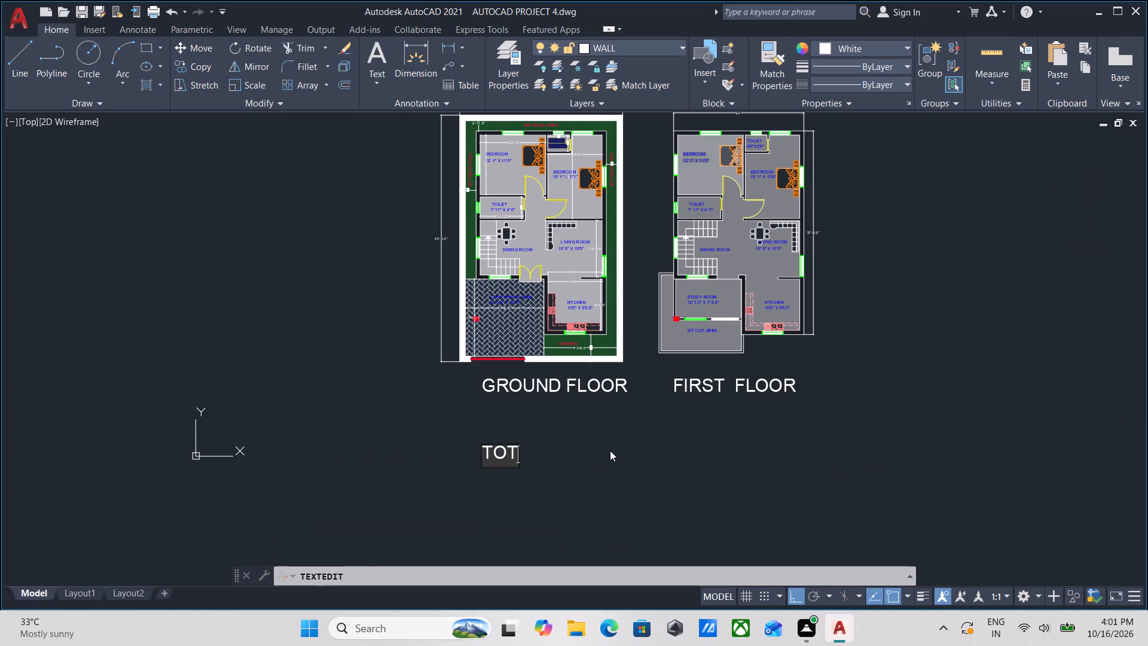
{"action": "type", "text": "AL"}
{"action": "key", "text": "space"}
{"action": "type", "text": "CONSTRUCTION A"}
{"action": "type", "text": "REA"}
{"action": "key", "text": "space"}
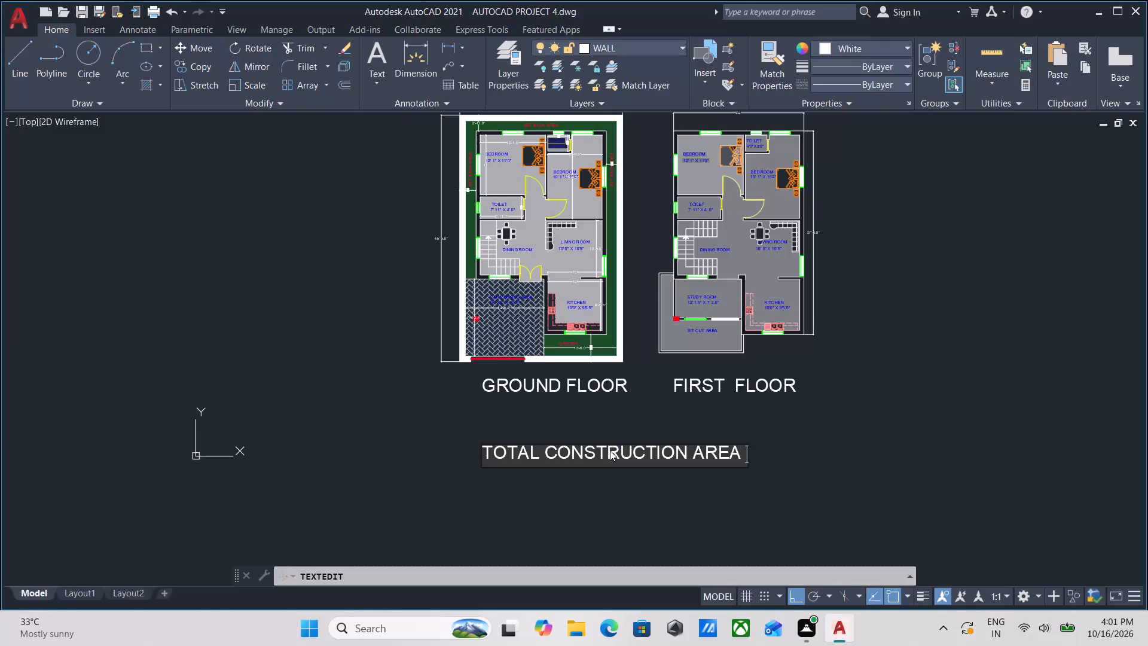
{"action": "left_click", "coordinate": [689, 456]}
{"action": "key", "text": "BackSpace"}
{"action": "key", "text": "BackSpace"}
{"action": "key", "text": "BackSpace"}
{"action": "key", "text": "BackSpace"}
{"action": "key", "text": "BackSpace"}
{"action": "key", "text": "BackSpace"}
{"action": "key", "text": "BackSpace"}
{"action": "key", "text": "BackSpace"}
{"action": "key", "text": "BackSpace"}
{"action": "key", "text": "BackSpace"}
{"action": "key", "text": "BackSpace"}
{"action": "key", "text": "BackSpace"}
{"action": "key", "text": "BackSpace"}
{"action": "key", "text": "BackSpace"}
{"action": "key", "text": "BackSpace"}
{"action": "key", "text": "BackSpace"}
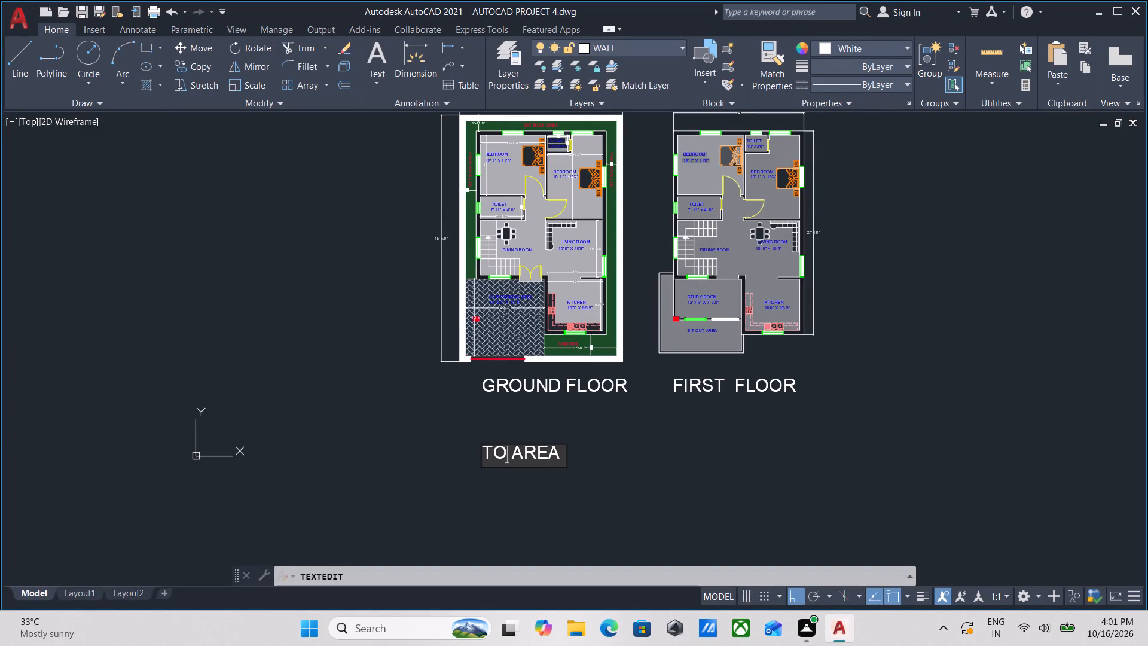
{"action": "key", "text": "t"}
{"action": "type", "text": "AL"}
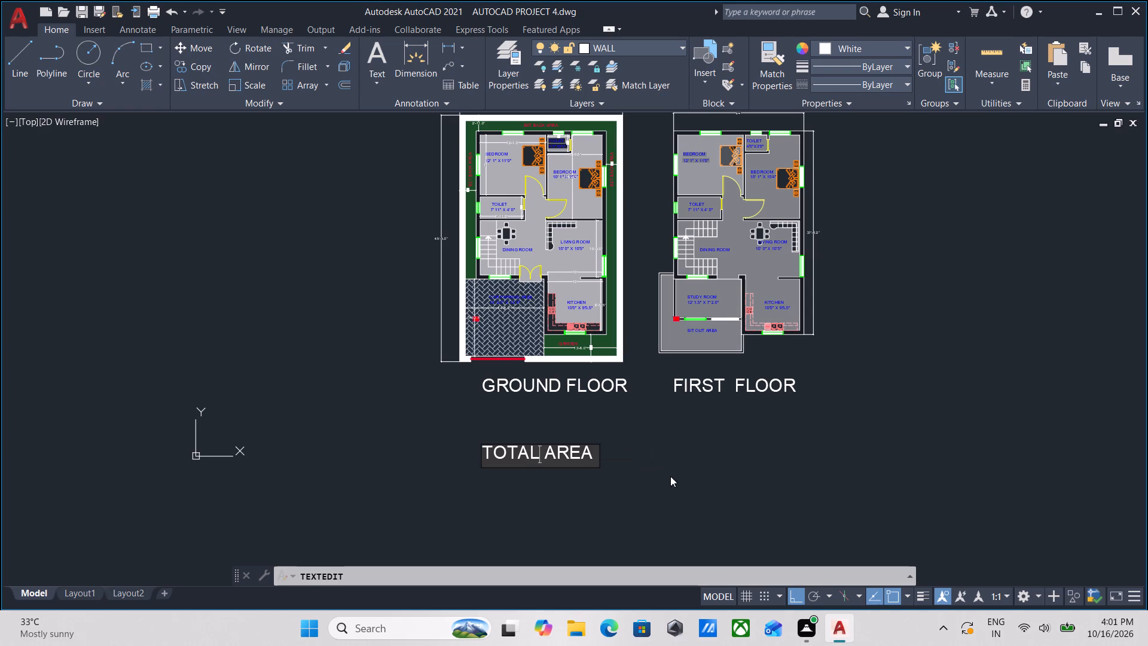
Append 1362.500 SQUREFEETA to the TOTAL AREA label and finish the text edit.
{"action": "left_click", "coordinate": [597, 456]}
{"action": "key", "text": "space"}
{"action": "type", "text": "134"}
{"action": "key", "text": "BackSpace"}
{"action": "type", "text": "62"}
{"action": "key", "text": "space"}
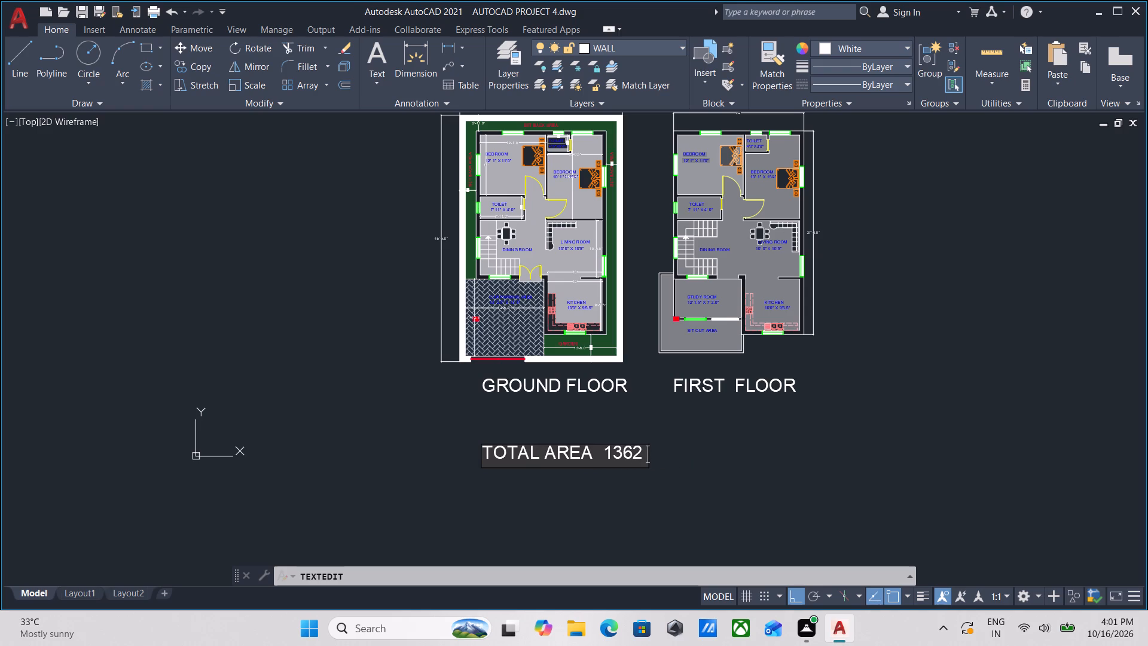
{"action": "key", "text": "s"}
{"action": "key", "text": "1"}
{"action": "key", "text": "BackSpace"}
{"action": "key", "text": "BackSpace"}
{"action": "key", "text": "BackSpace"}
{"action": "type", "text": ".500"}
{"action": "key", "text": "space"}
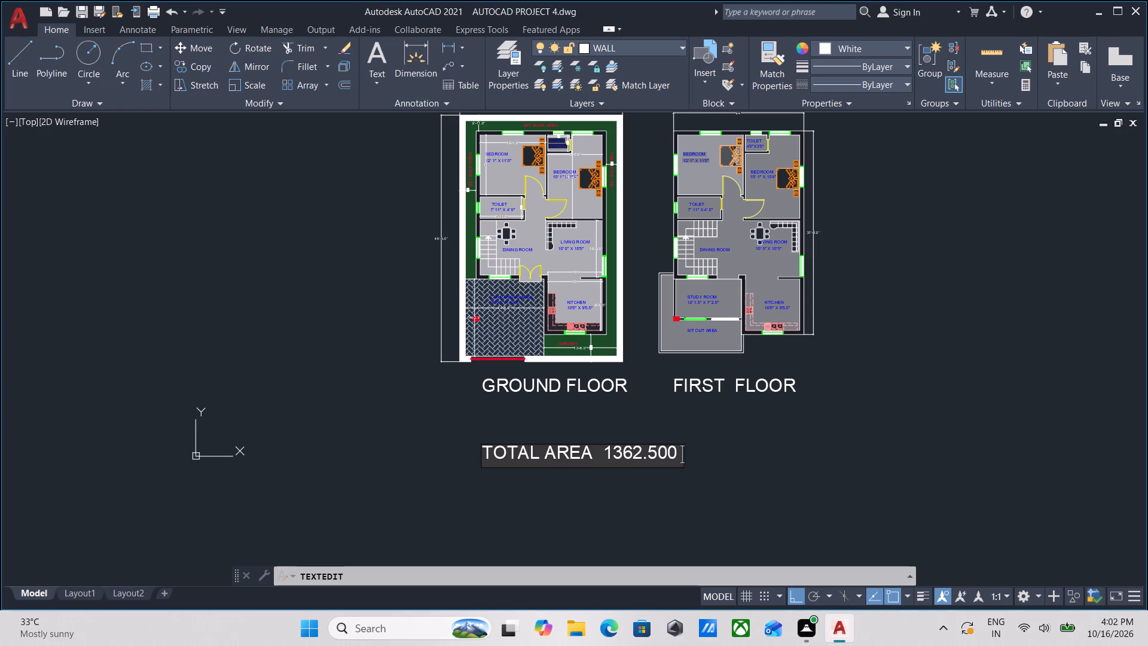
{"action": "type", "text": "S"}
{"action": "type", "text": "QURE"}
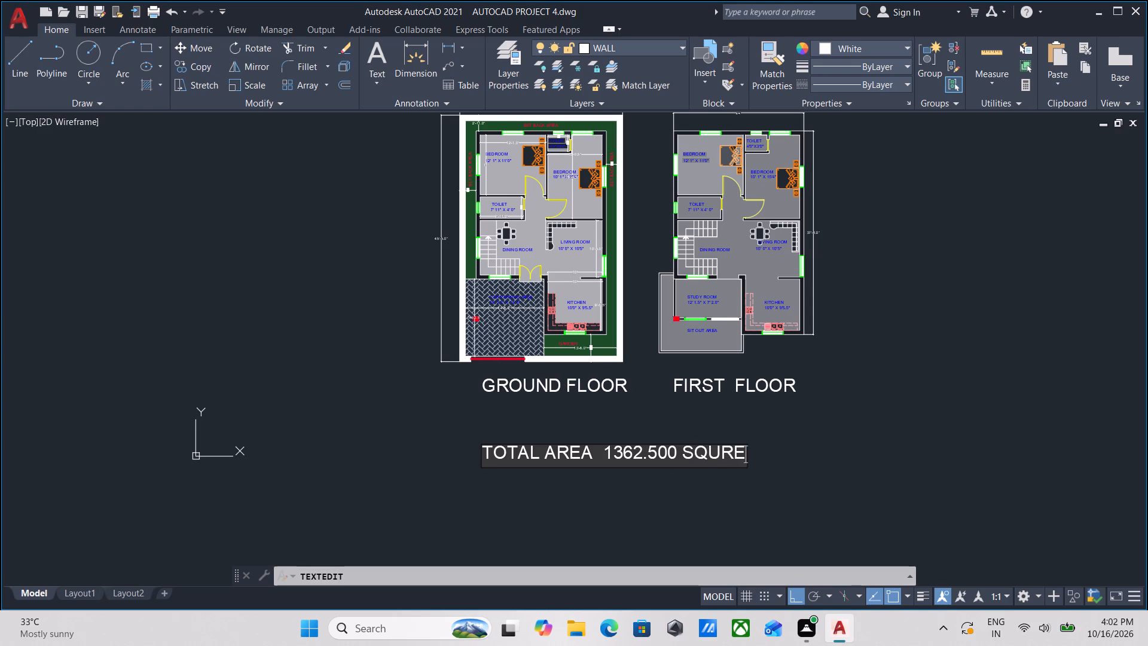
{"action": "key", "text": "f"}
{"action": "type", "text": "EET"}
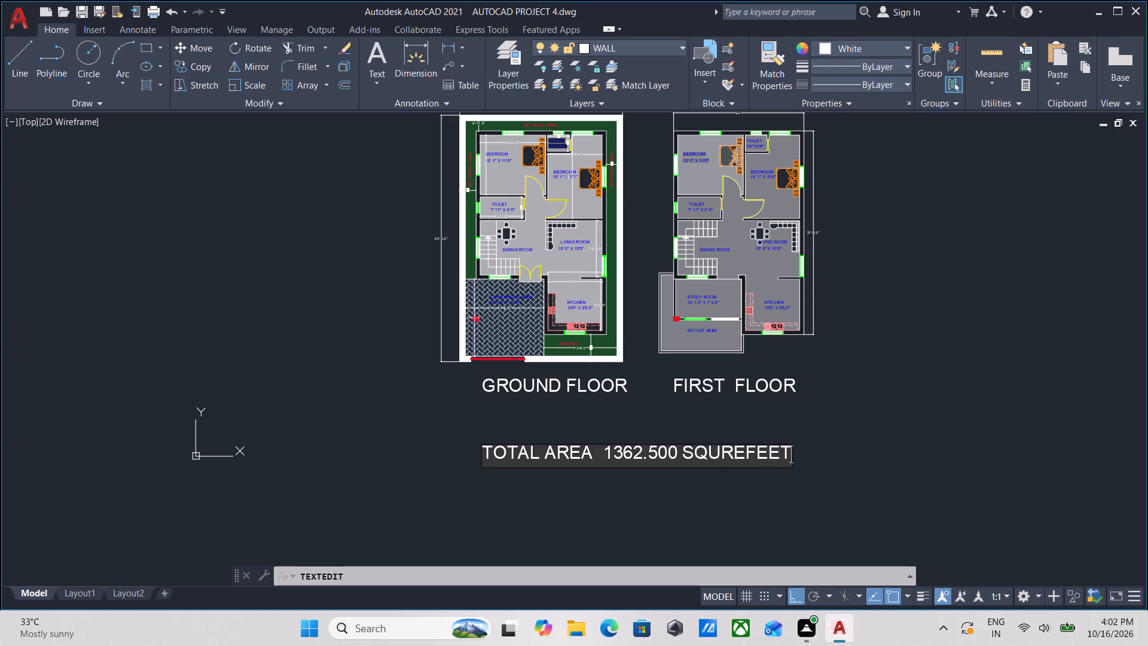
{"action": "key", "text": "a"}
{"action": "key", "text": "Return"}
{"action": "key", "text": "Return"}
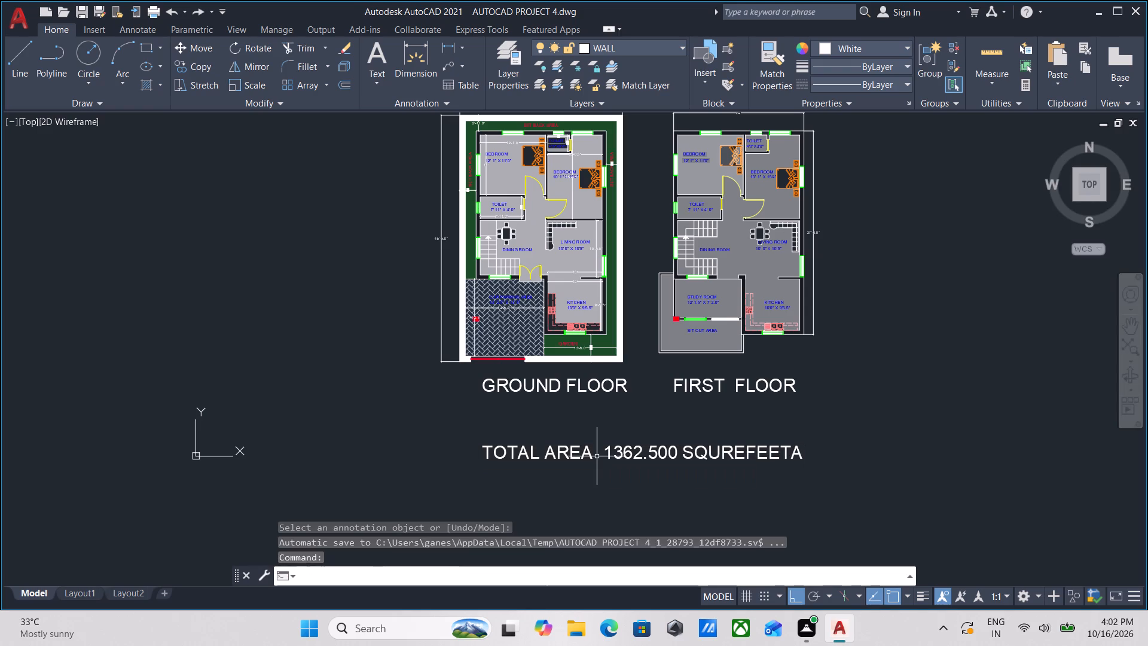
Copy the TOTAL AREA label straight down, about 5'-11" below the original.
{"action": "scroll", "coordinate": [639, 463], "scroll_direction": "up", "scroll_amount": 2}
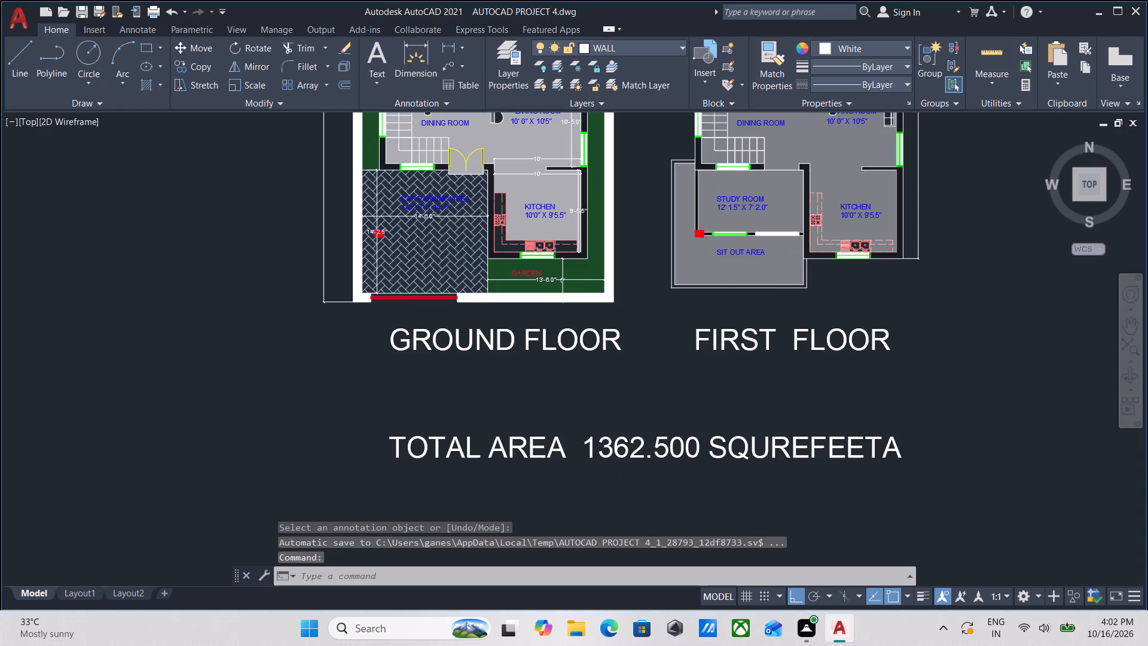
{"action": "scroll", "coordinate": [639, 463], "scroll_direction": "down", "scroll_amount": 2}
{"action": "middle_click_drag", "start_coordinate": [639, 445], "coordinate": [637, 425]}
{"action": "scroll", "coordinate": [637, 425], "scroll_direction": "up", "scroll_amount": 1}
{"action": "left_click", "coordinate": [684, 468]}
{"action": "left_click", "coordinate": [597, 401]}
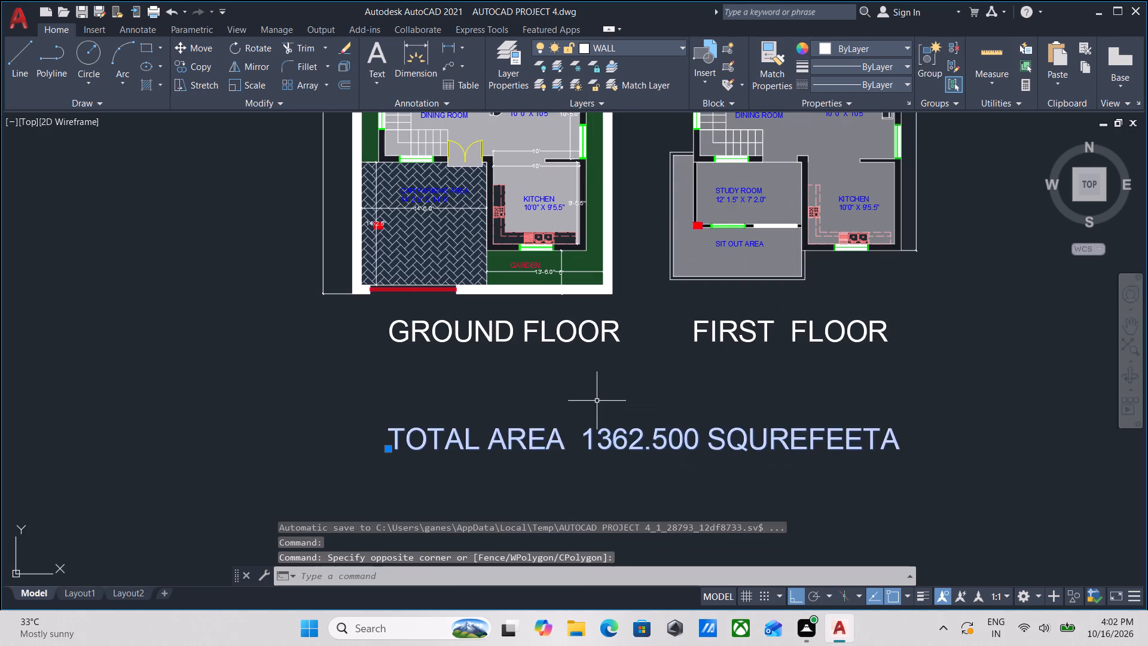
{"action": "scroll", "coordinate": [597, 401], "scroll_direction": "down", "scroll_amount": 1}
{"action": "middle_click_drag", "start_coordinate": [599, 397], "coordinate": [628, 344]}
{"action": "type", "text": "CO"}
{"action": "key", "text": "Return"}
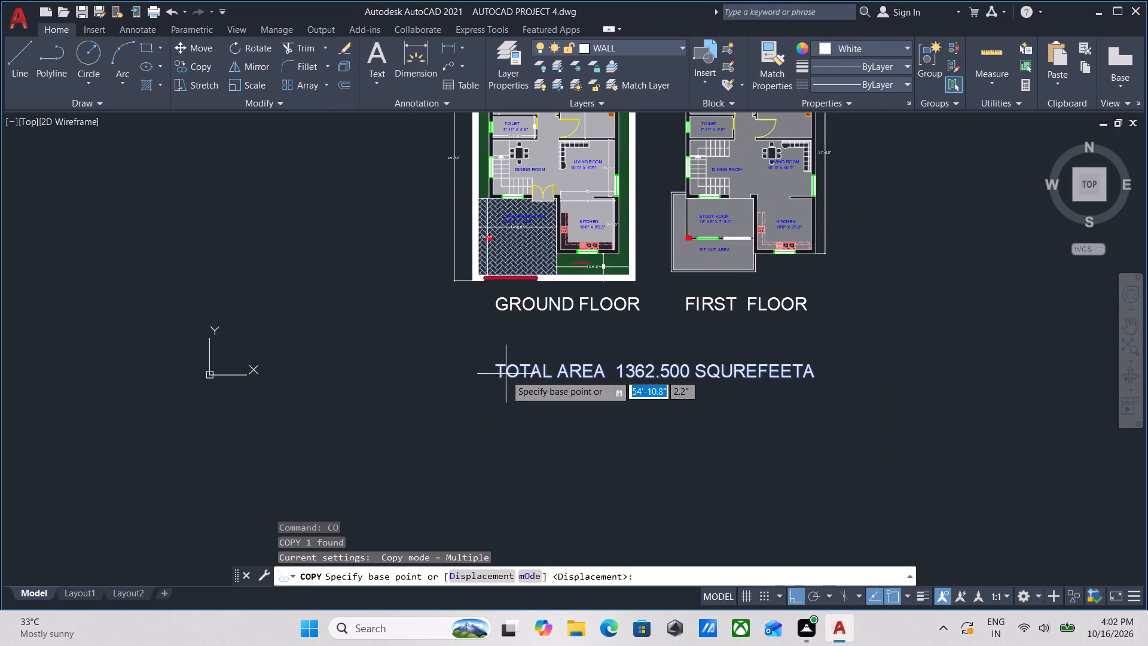
{"action": "left_click", "coordinate": [498, 377]}
{"action": "middle_click_drag", "start_coordinate": [487, 425], "coordinate": [512, 343]}
{"action": "scroll", "coordinate": [509, 353], "scroll_direction": "up", "scroll_amount": 2}
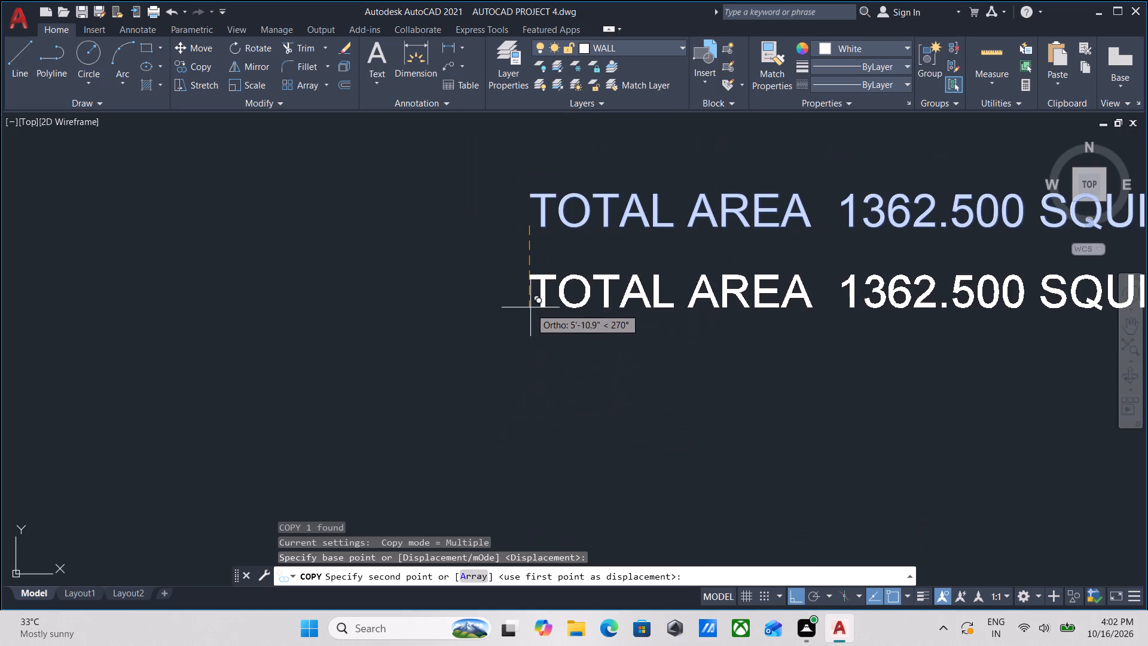
{"action": "scroll", "coordinate": [530, 302], "scroll_direction": "down", "scroll_amount": 1}
{"action": "left_click", "coordinate": [530, 305]}
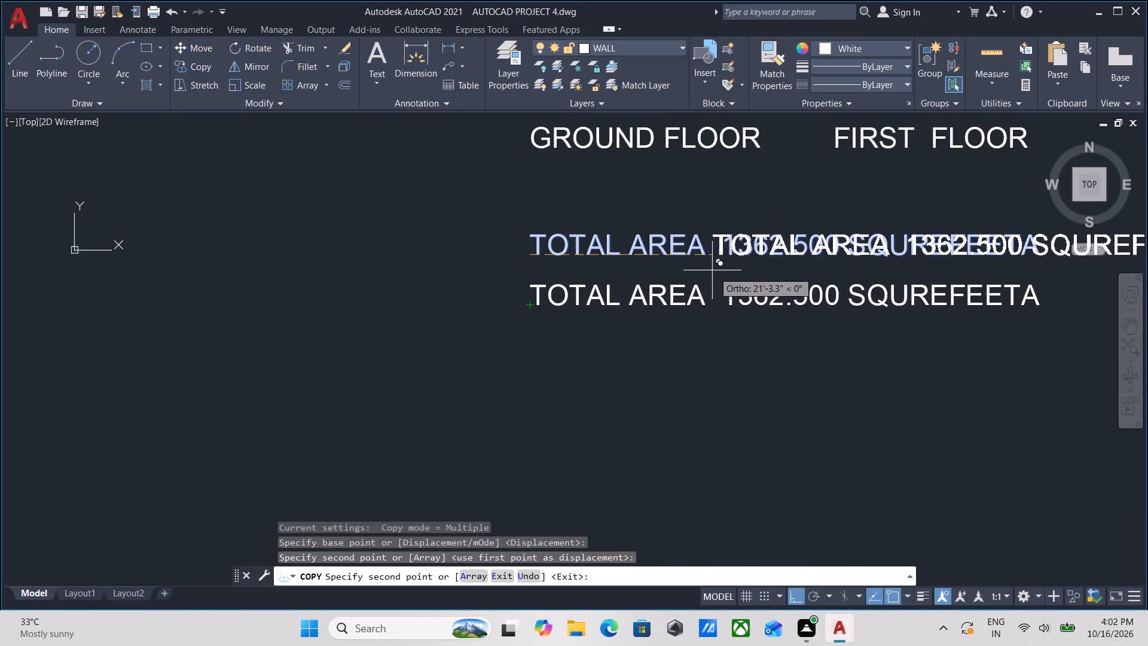
{"action": "key", "text": "Escape"}
In the lower copy of the label, replace the words TOTAL AREA with CONSTRUCTION AREA.
{"action": "double_click", "coordinate": [688, 298]}
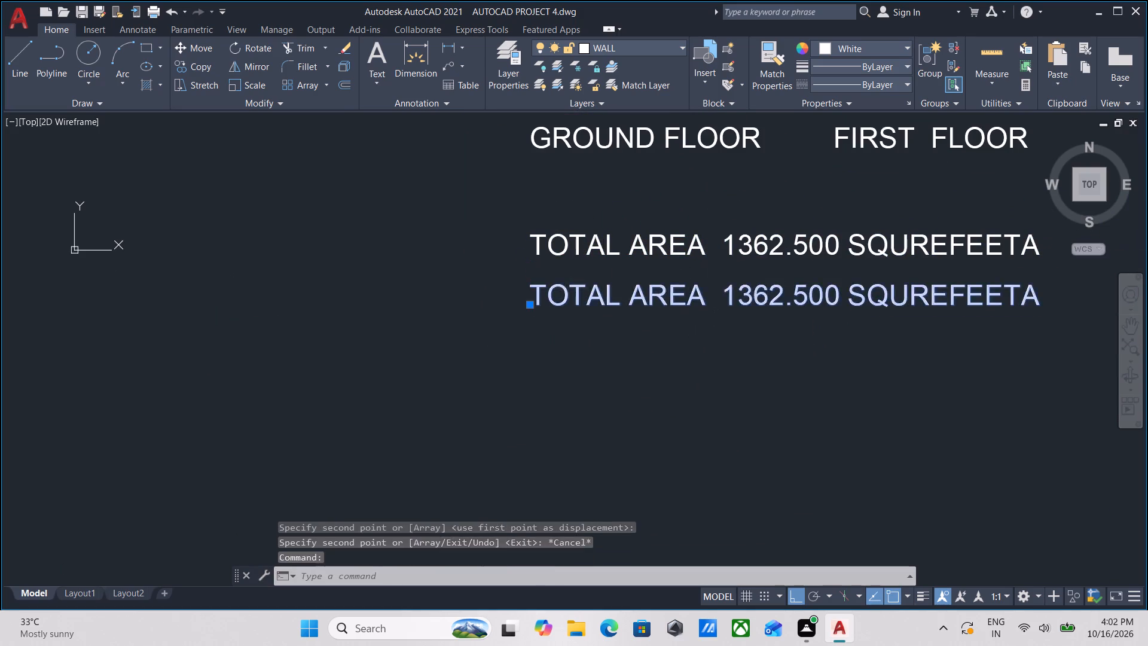
{"action": "left_click", "coordinate": [689, 298]}
{"action": "left_click", "coordinate": [706, 301]}
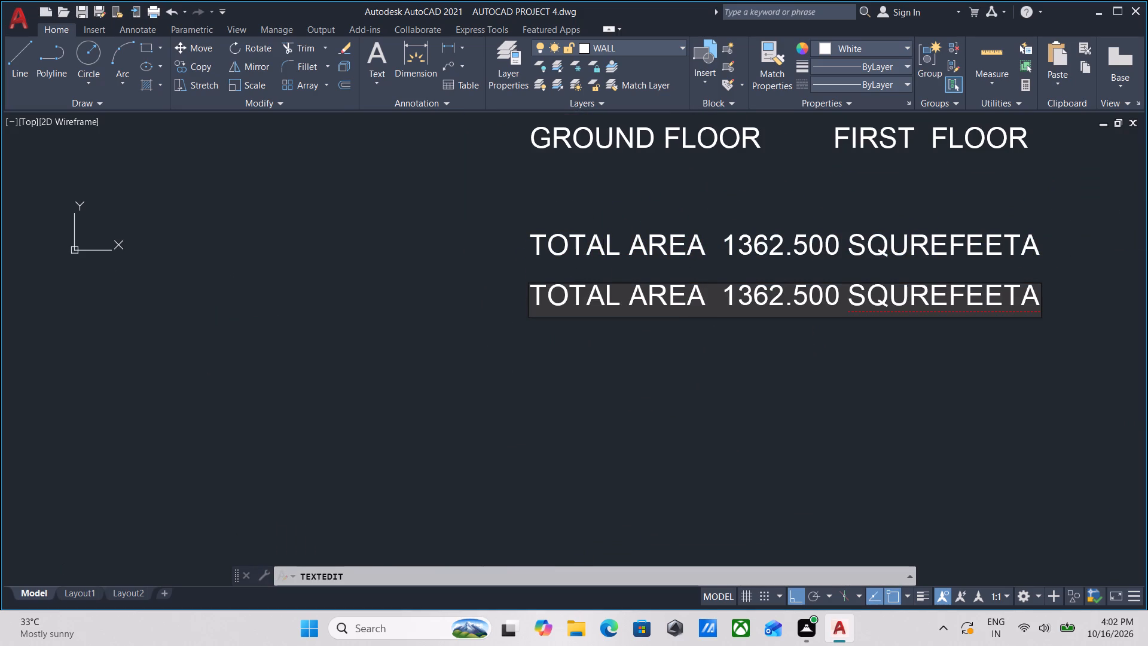
{"action": "key", "text": "BackSpace"}
{"action": "key", "text": "BackSpace"}
{"action": "key", "text": "BackSpace"}
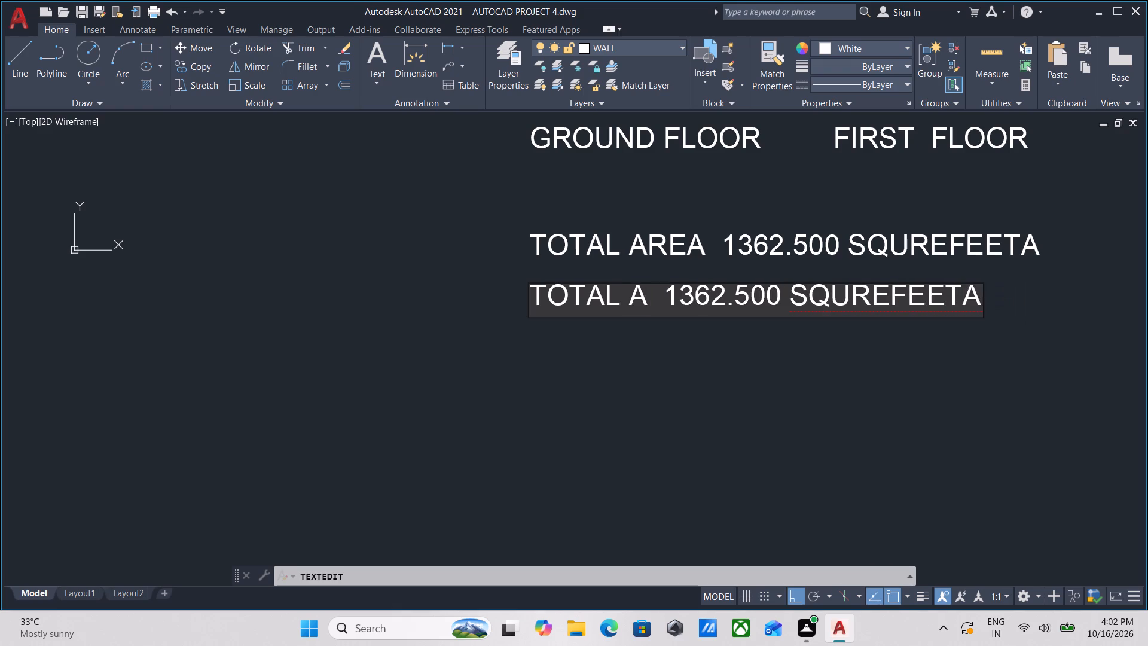
{"action": "key", "text": "BackSpace"}
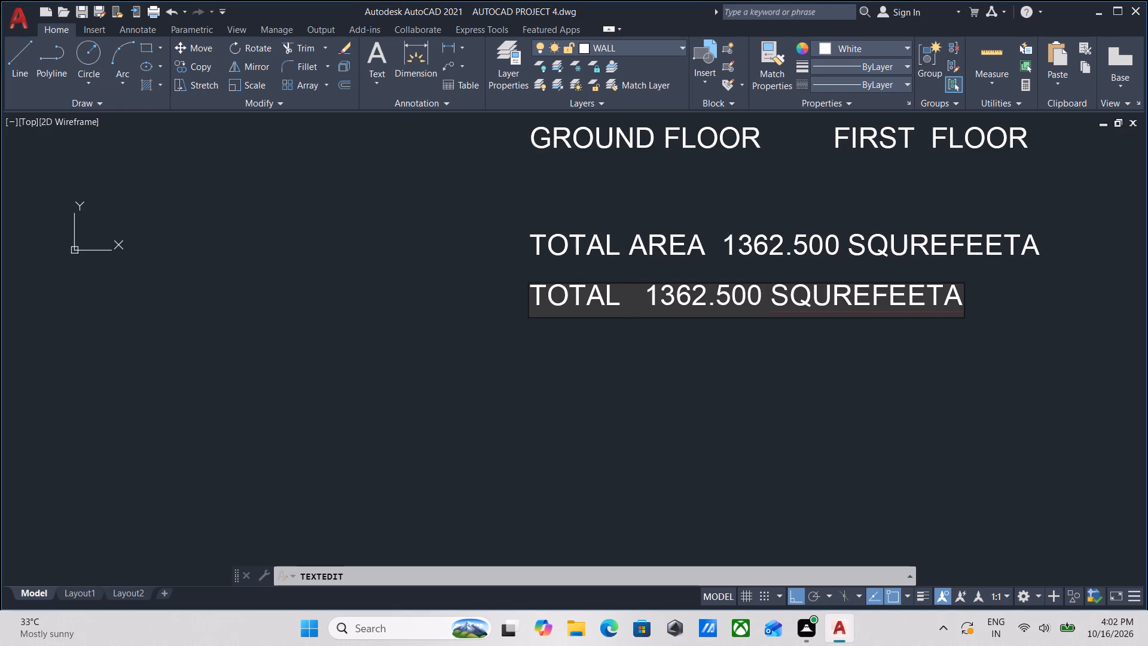
{"action": "key", "text": "c"}
{"action": "key", "text": "BackSpace"}
{"action": "key", "text": "BackSpace"}
{"action": "key", "text": "BackSpace"}
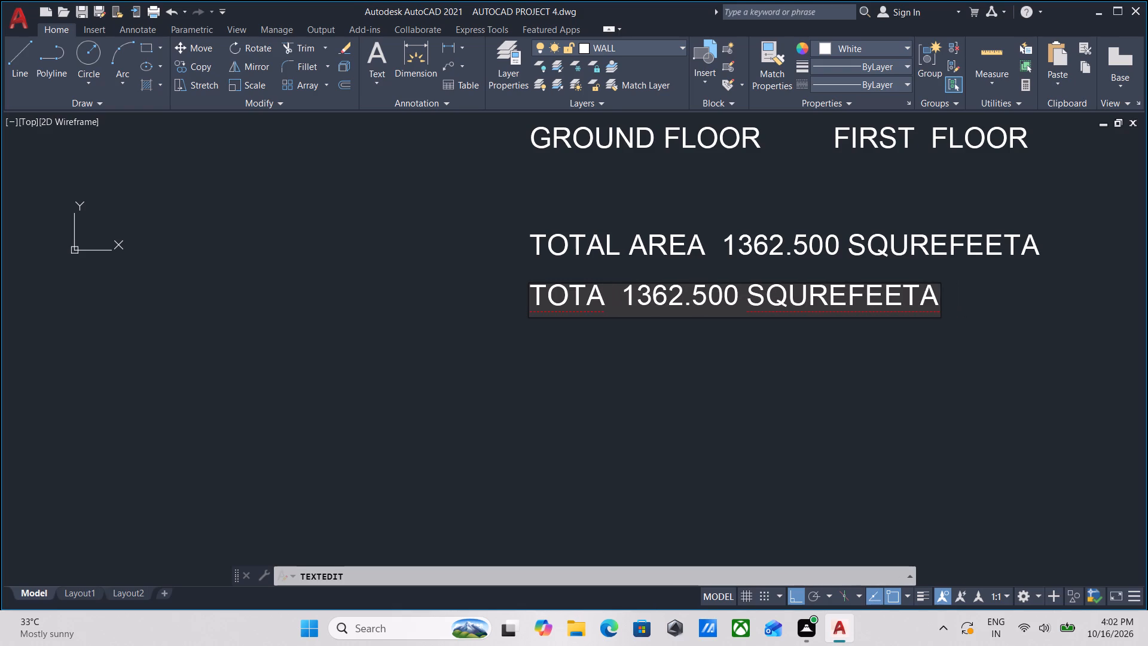
{"action": "key", "text": "BackSpace"}
{"action": "key", "text": "BackSpace"}
{"action": "key", "text": "BackSpace"}
{"action": "key", "text": "BackSpace"}
{"action": "type", "text": "CONSTRU"}
{"action": "type", "text": "CTION"}
{"action": "key", "text": "space"}
{"action": "type", "text": "AREA"}
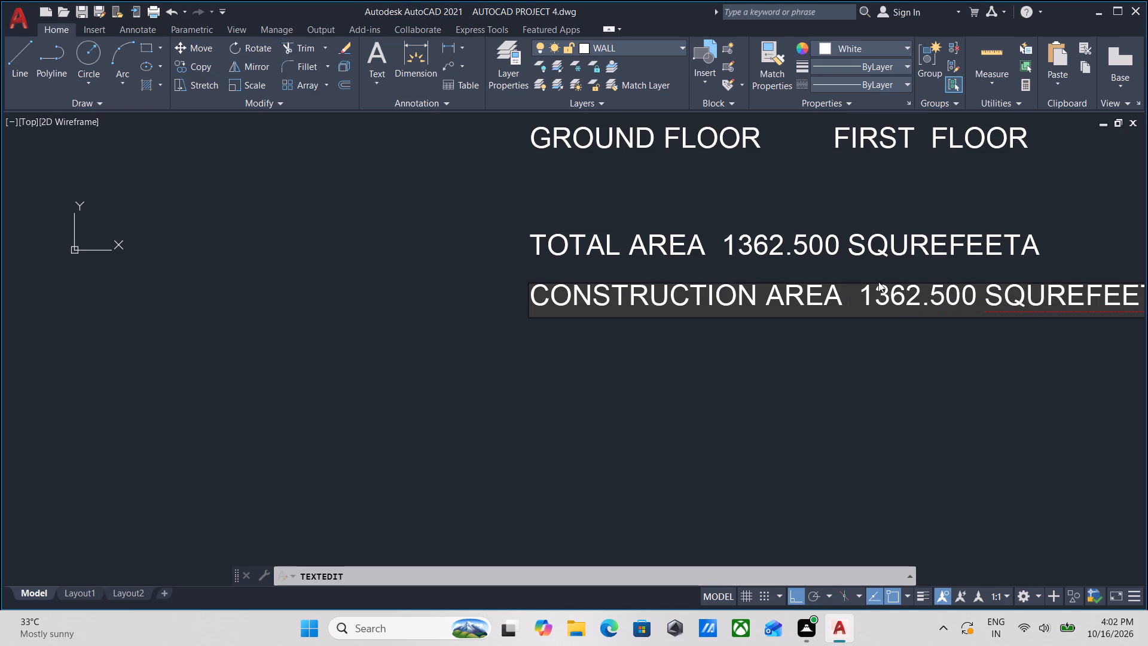
Replace 1362.500 in the CONSTRUCTION AREA label with 772 and finish the text edit.
{"action": "left_click", "coordinate": [919, 291]}
{"action": "key", "text": "BackSpace"}
{"action": "key", "text": "BackSpace"}
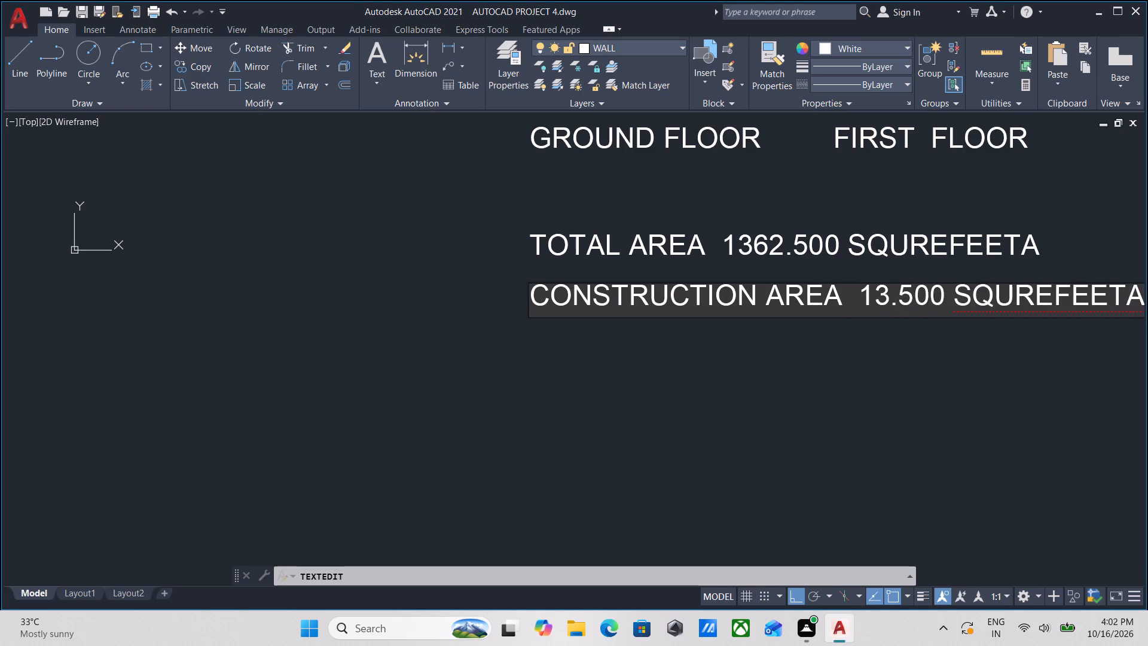
{"action": "key", "text": "BackSpace"}
{"action": "key", "text": "BackSpace"}
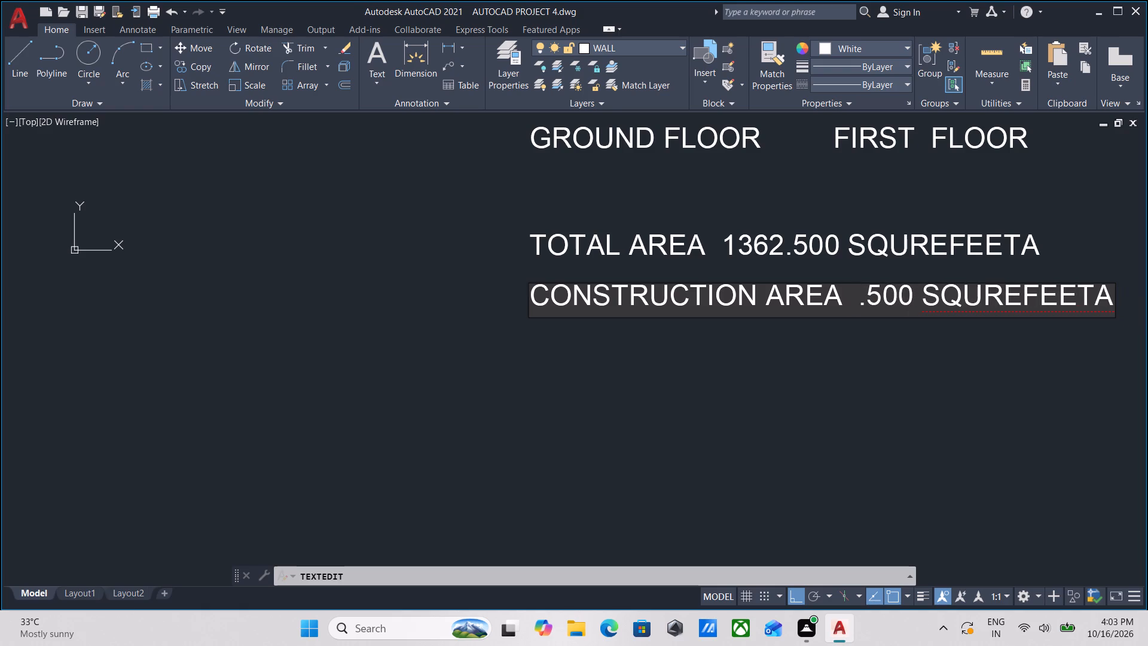
{"action": "type", "text": "77"}
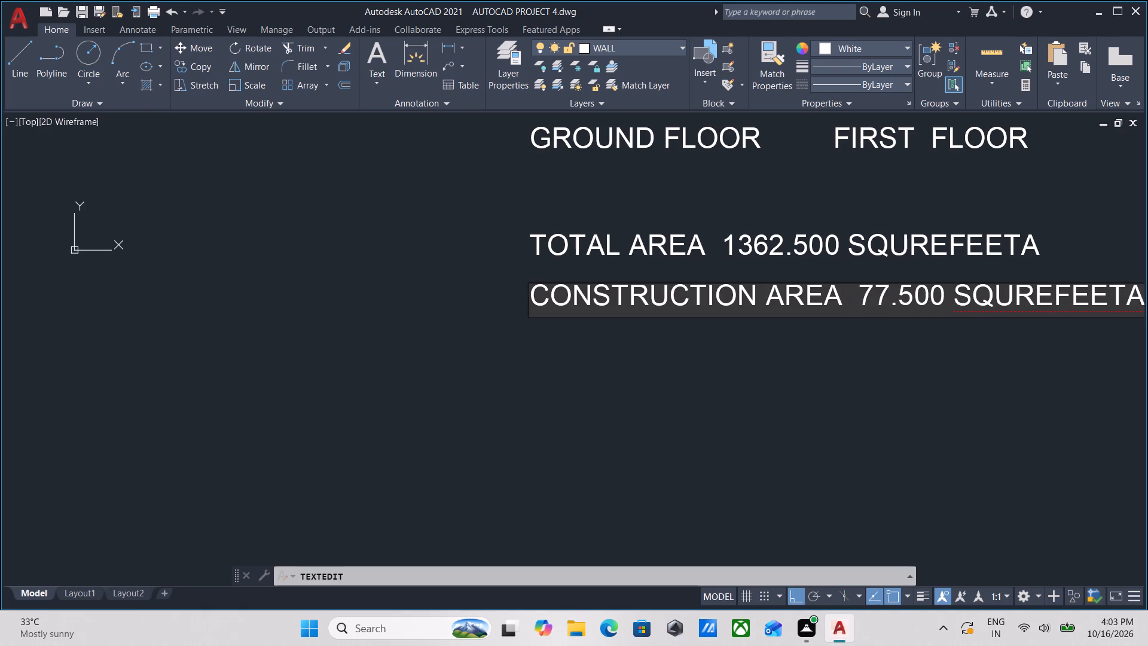
{"action": "key", "text": "2"}
{"action": "left_click", "coordinate": [958, 301]}
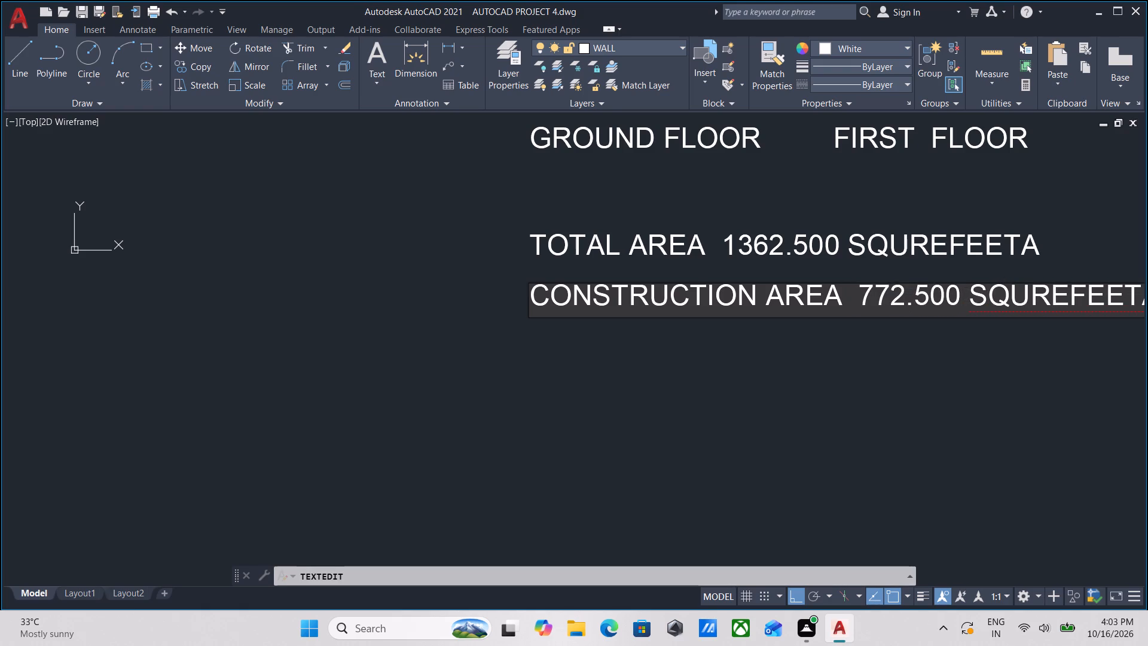
{"action": "key", "text": "BackSpace"}
{"action": "key", "text": "BackSpace"}
{"action": "key", "text": "BackSpace"}
{"action": "key", "text": "BackSpace"}
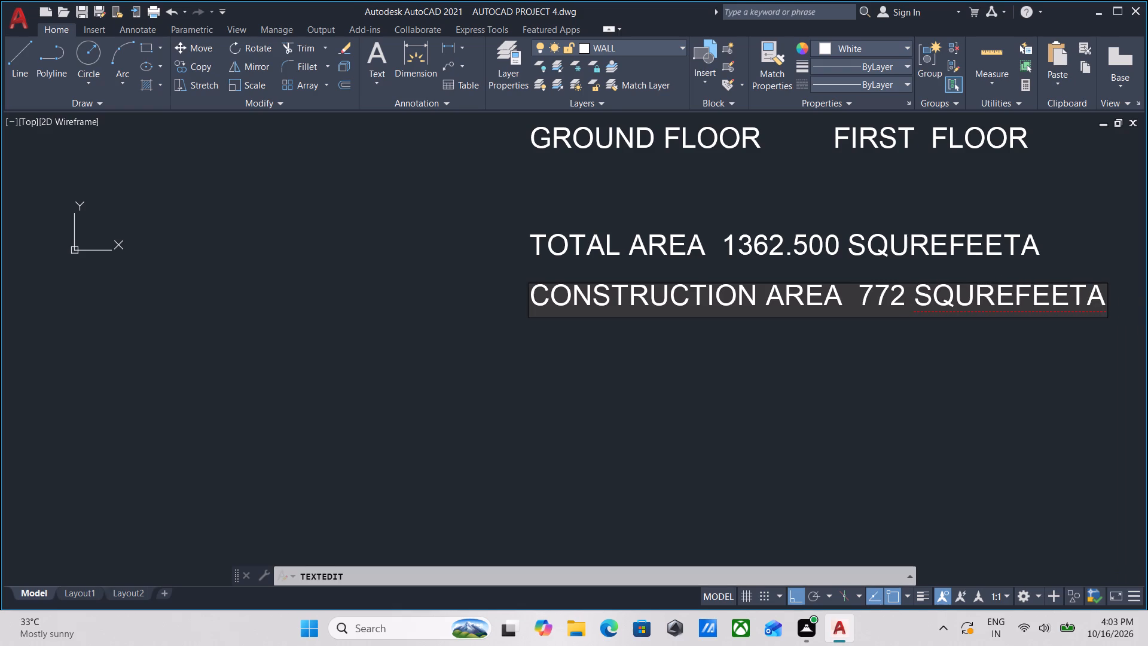
{"action": "key", "text": "Return"}
{"action": "key", "text": "Return"}
Measure the area enclosed by the outer walls of the ground floor plan, leaving out the car parking, garden and setback areas.
{"action": "scroll", "coordinate": [947, 305], "scroll_direction": "down", "scroll_amount": 3}
{"action": "middle_click_drag", "start_coordinate": [881, 316], "coordinate": [801, 414]}
{"action": "scroll", "coordinate": [777, 362], "scroll_direction": "up", "scroll_amount": 4}
{"action": "middle_click_drag", "start_coordinate": [719, 359], "coordinate": [724, 468]}
{"action": "middle_click_drag", "start_coordinate": [602, 361], "coordinate": [655, 499]}
{"action": "scroll", "coordinate": [655, 499], "scroll_direction": "down", "scroll_amount": 1}
{"action": "middle_click_drag", "start_coordinate": [495, 334], "coordinate": [515, 389]}
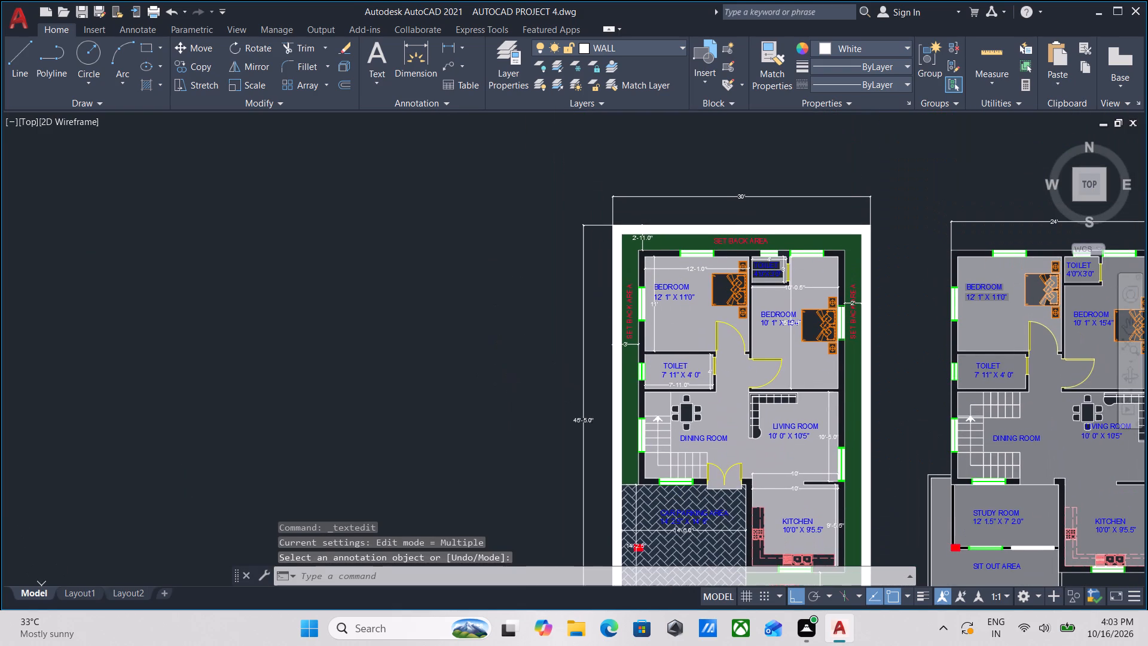
{"action": "type", "text": "MEA"}
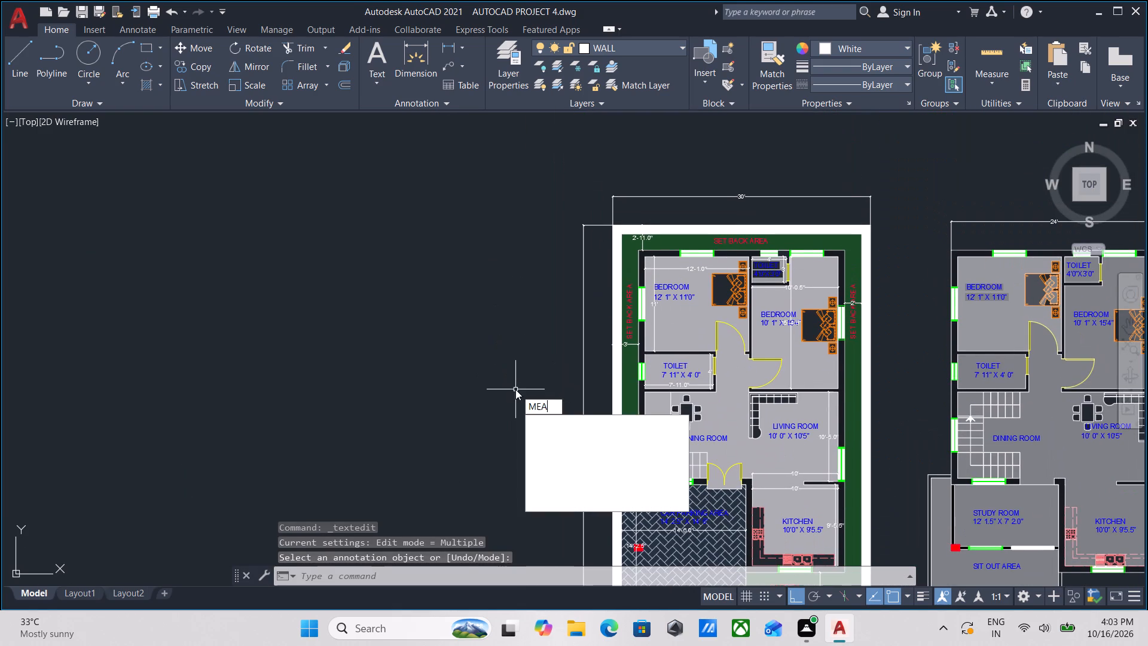
{"action": "key", "text": "Return"}
{"action": "scroll", "coordinate": [667, 194], "scroll_direction": "up", "scroll_amount": 1}
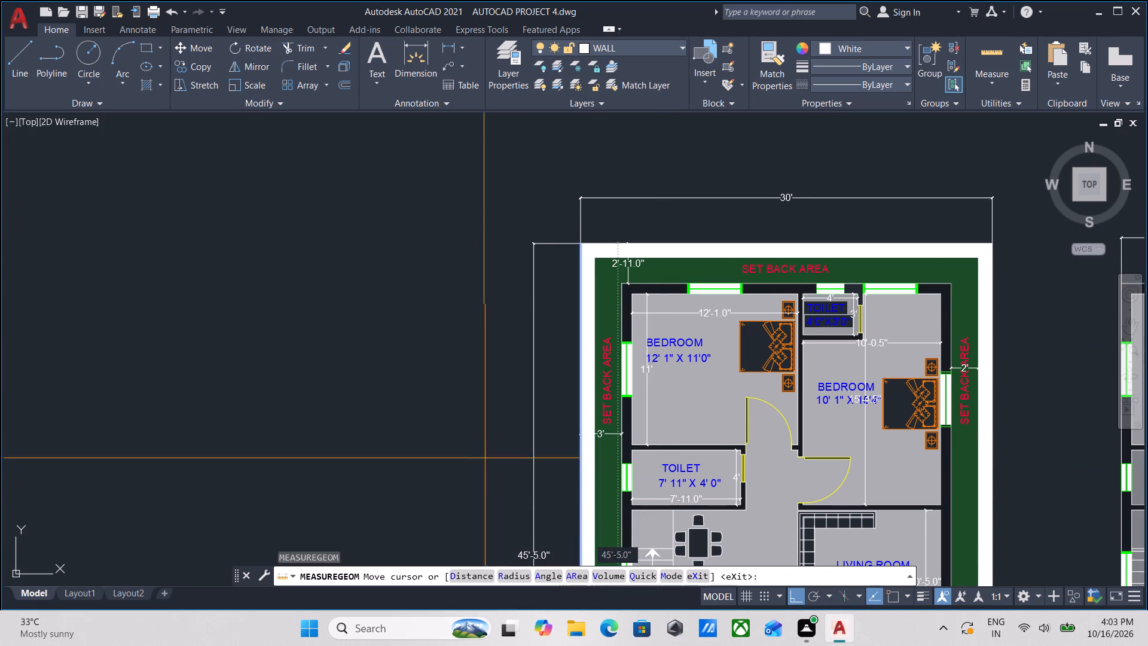
{"action": "left_click", "coordinate": [578, 577]}
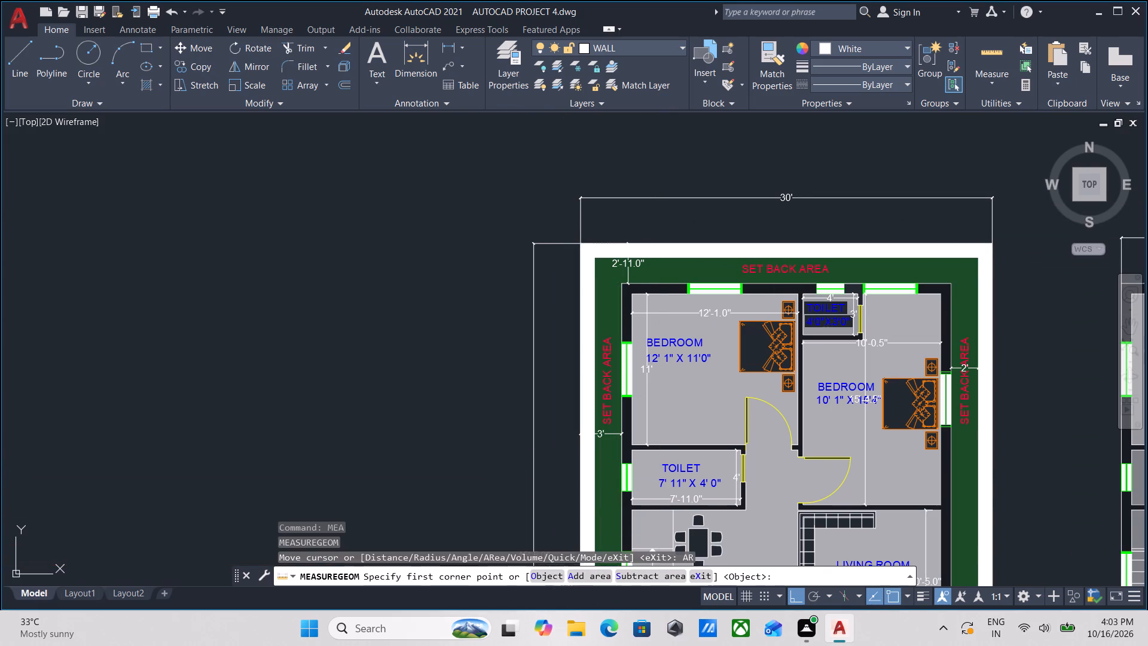
{"action": "scroll", "coordinate": [628, 280], "scroll_direction": "up", "scroll_amount": 3}
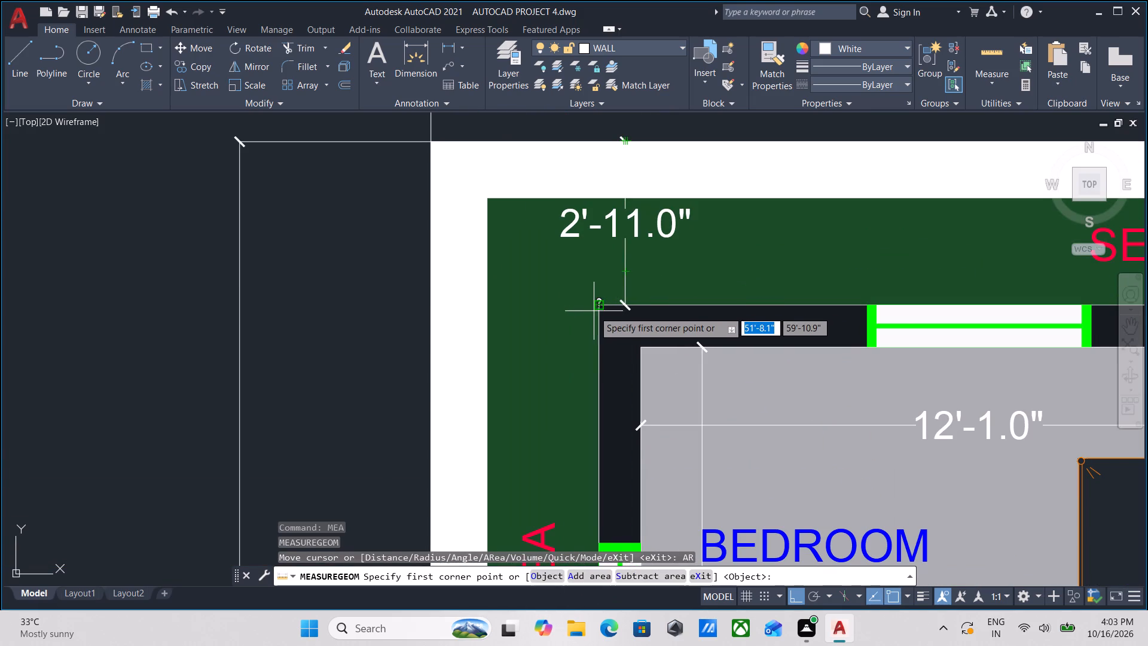
{"action": "left_click", "coordinate": [596, 308]}
{"action": "middle_click_drag", "start_coordinate": [768, 303], "coordinate": [484, 290]}
{"action": "scroll", "coordinate": [948, 388], "scroll_direction": "down", "scroll_amount": 1}
{"action": "middle_click_drag", "start_coordinate": [948, 388], "coordinate": [675, 359]}
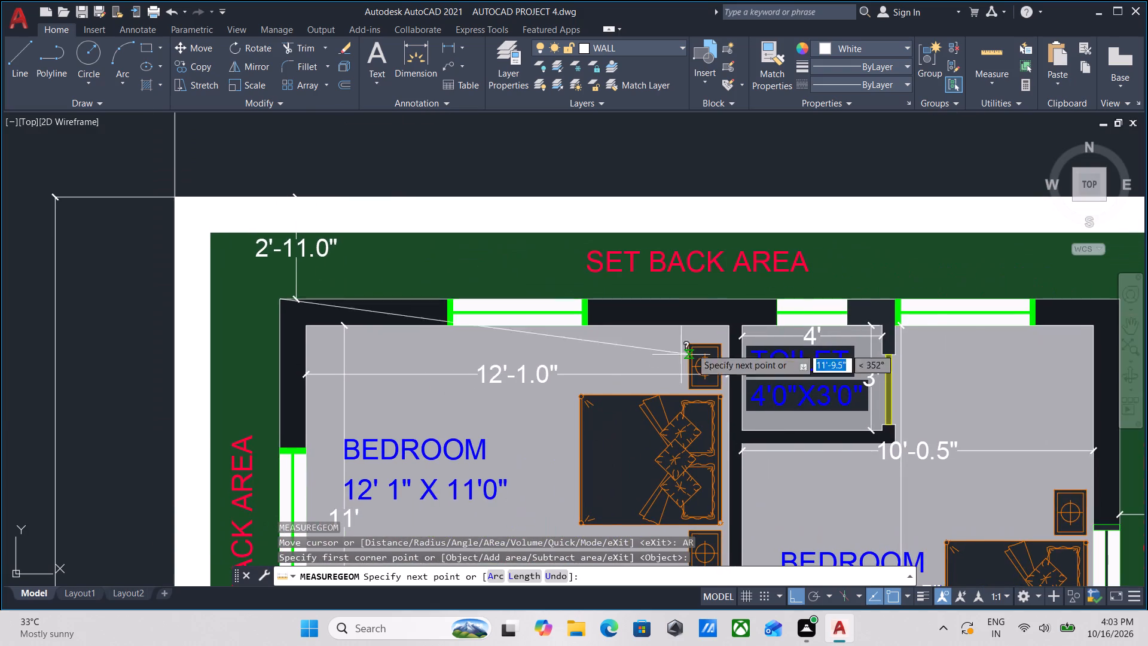
{"action": "scroll", "coordinate": [955, 336], "scroll_direction": "down", "scroll_amount": 1}
{"action": "middle_click_drag", "start_coordinate": [924, 337], "coordinate": [737, 337]}
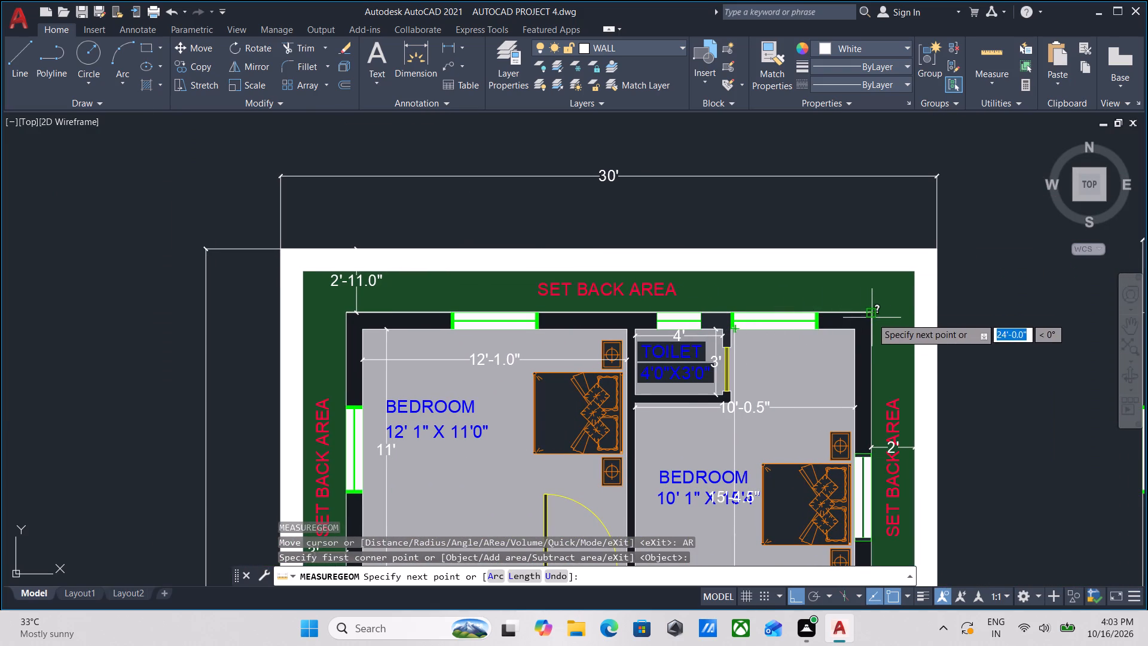
{"action": "left_click", "coordinate": [868, 312]}
{"action": "middle_click_drag", "start_coordinate": [869, 406], "coordinate": [854, 267]}
{"action": "scroll", "coordinate": [854, 343], "scroll_direction": "down", "scroll_amount": 1}
{"action": "middle_click_drag", "start_coordinate": [830, 423], "coordinate": [853, 254]}
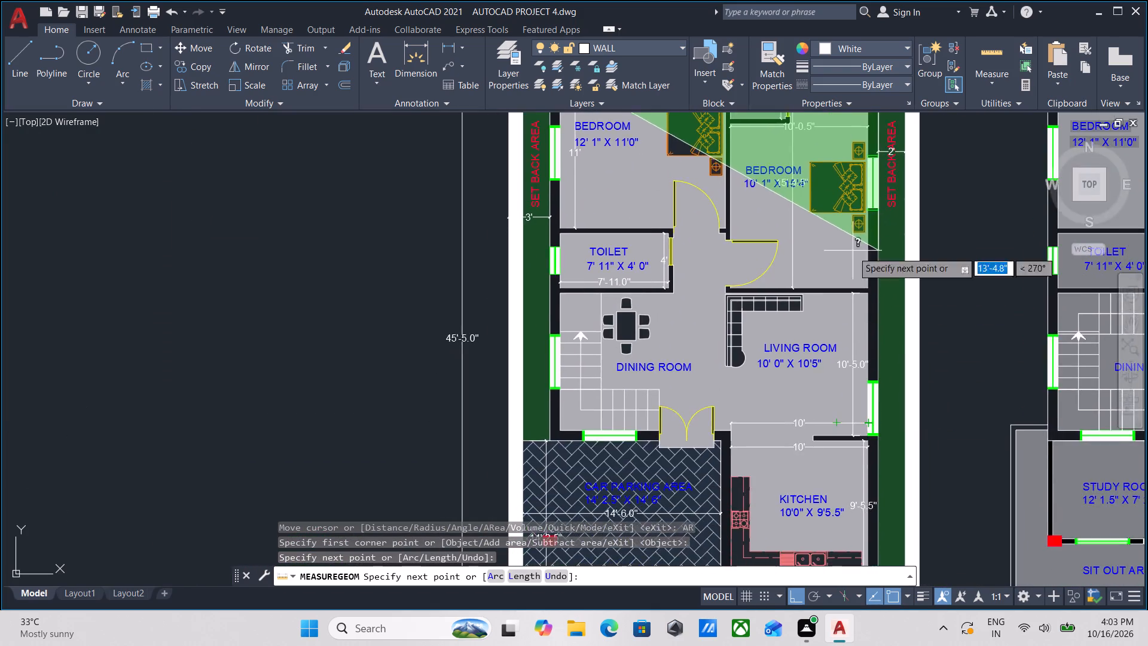
{"action": "scroll", "coordinate": [854, 396], "scroll_direction": "down", "scroll_amount": 1}
{"action": "middle_click_drag", "start_coordinate": [844, 422], "coordinate": [825, 252]}
{"action": "scroll", "coordinate": [859, 323], "scroll_direction": "up", "scroll_amount": 3}
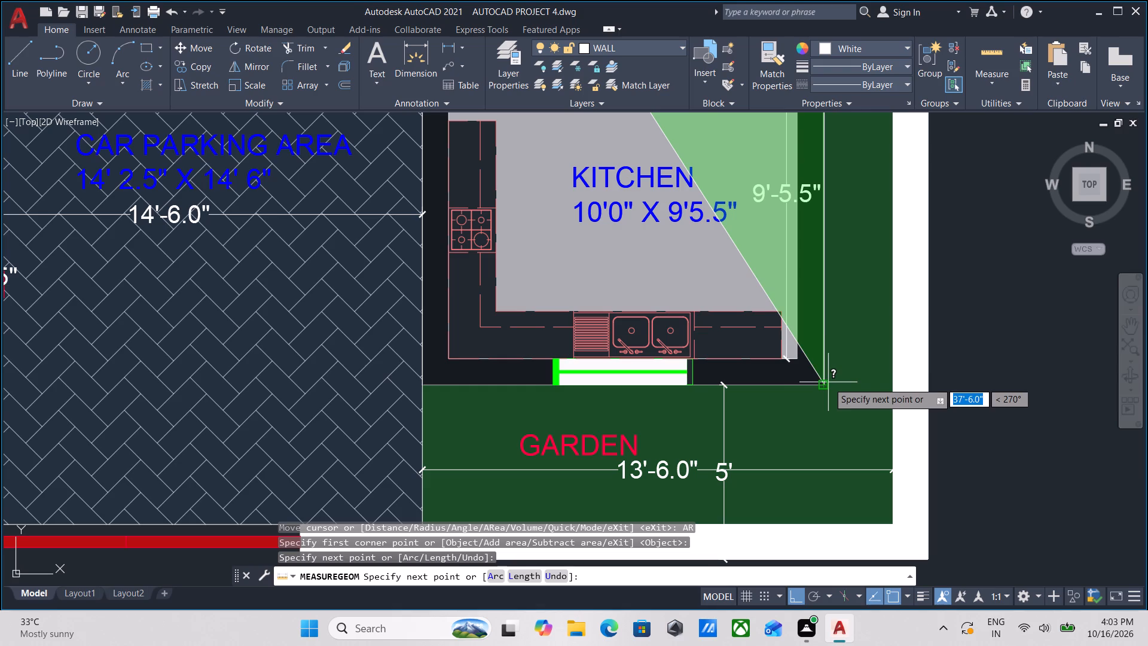
{"action": "left_click", "coordinate": [828, 382]}
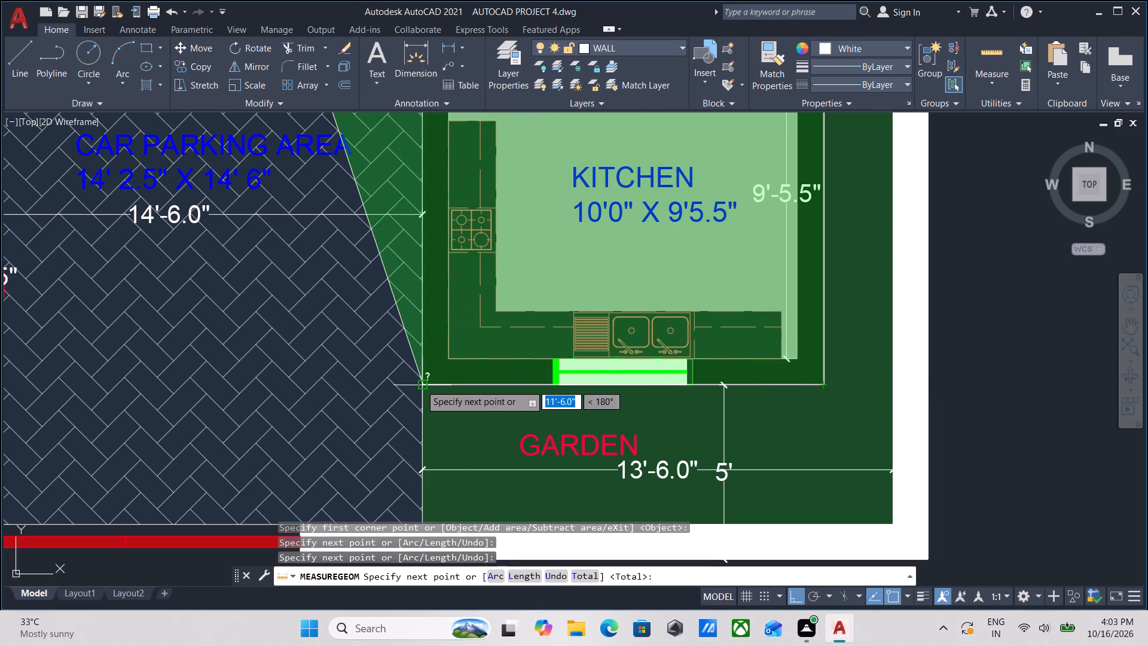
{"action": "left_click", "coordinate": [420, 385]}
{"action": "middle_click_drag", "start_coordinate": [439, 227], "coordinate": [453, 452]}
{"action": "middle_click", "coordinate": [466, 312]}
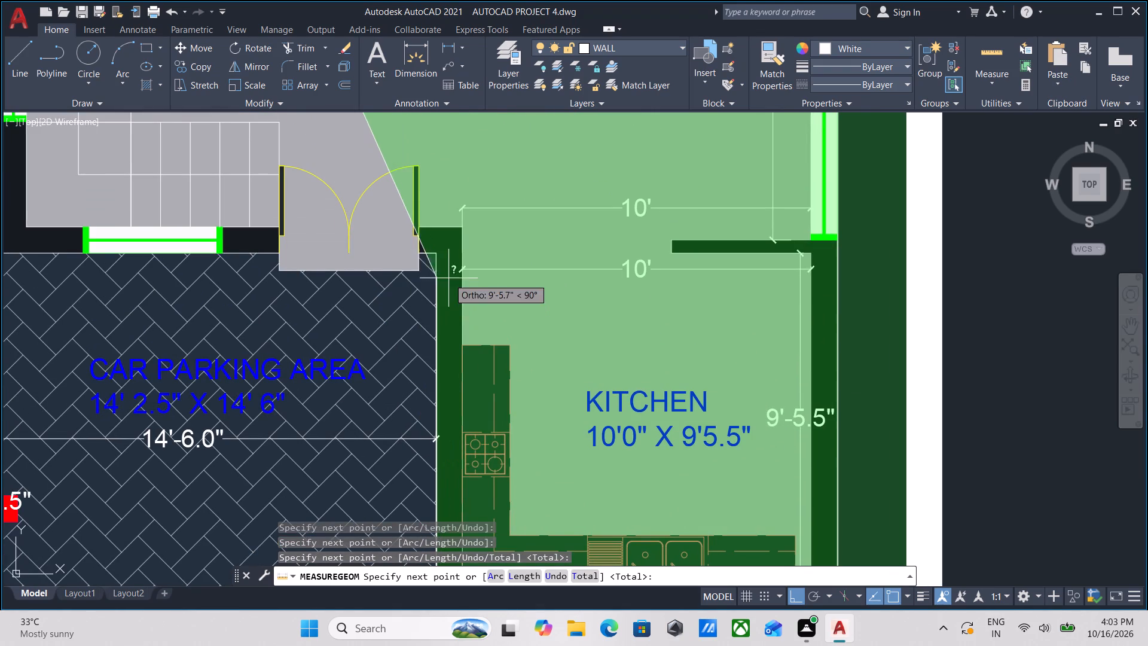
{"action": "left_click", "coordinate": [440, 252]}
{"action": "middle_click_drag", "start_coordinate": [323, 243], "coordinate": [769, 283]}
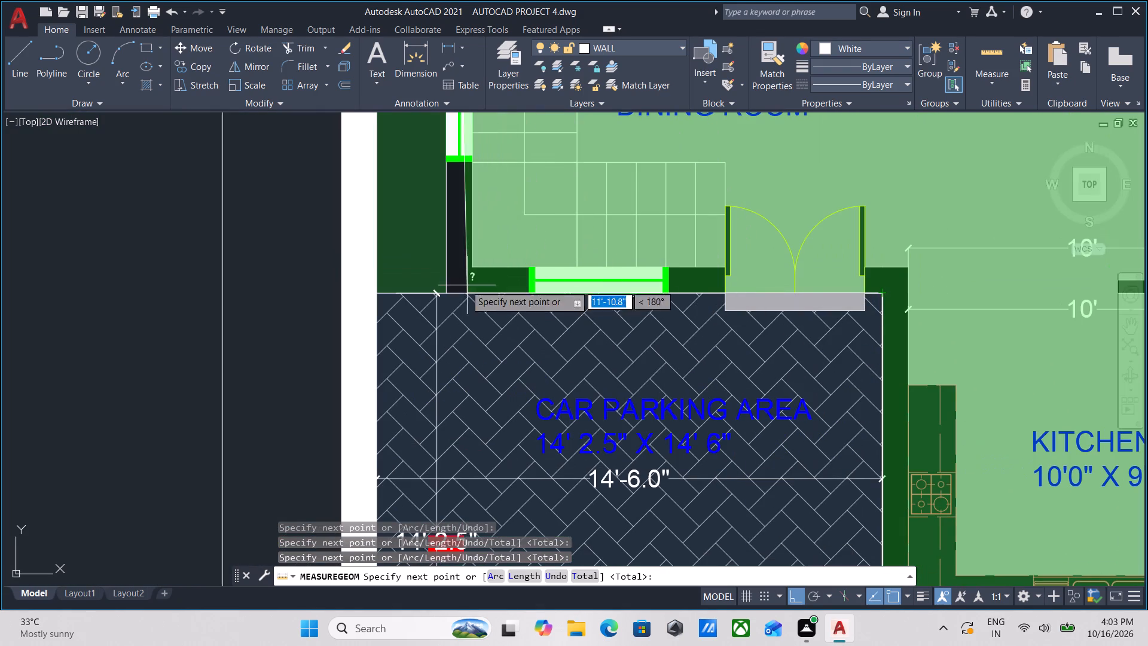
{"action": "left_click", "coordinate": [446, 287]}
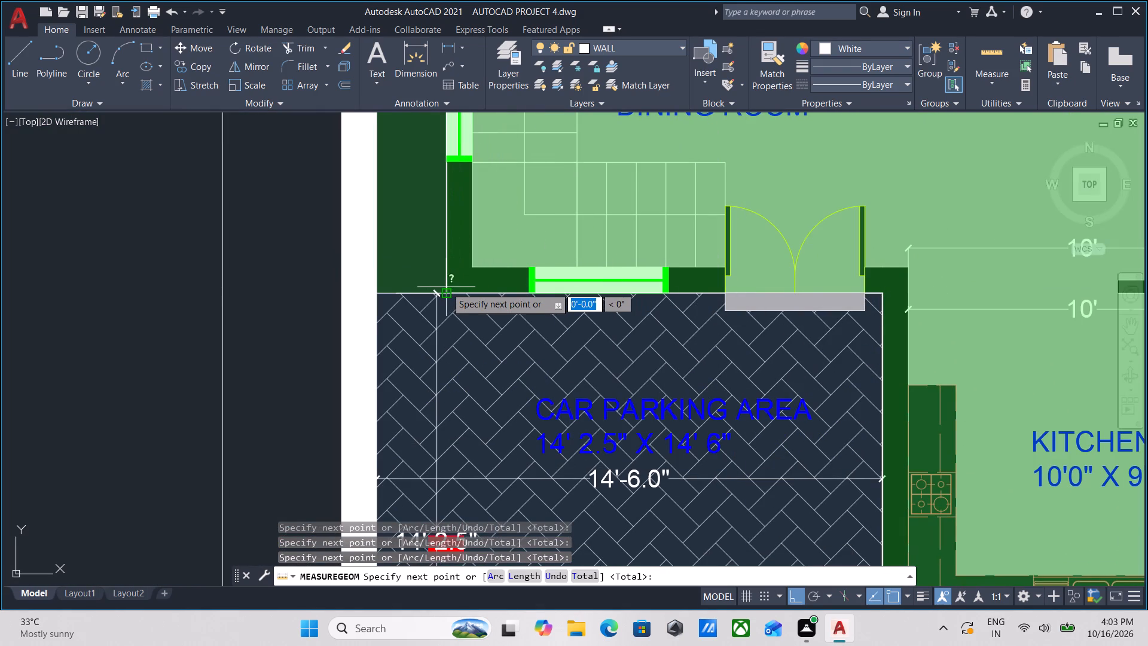
{"action": "key", "text": "Return"}
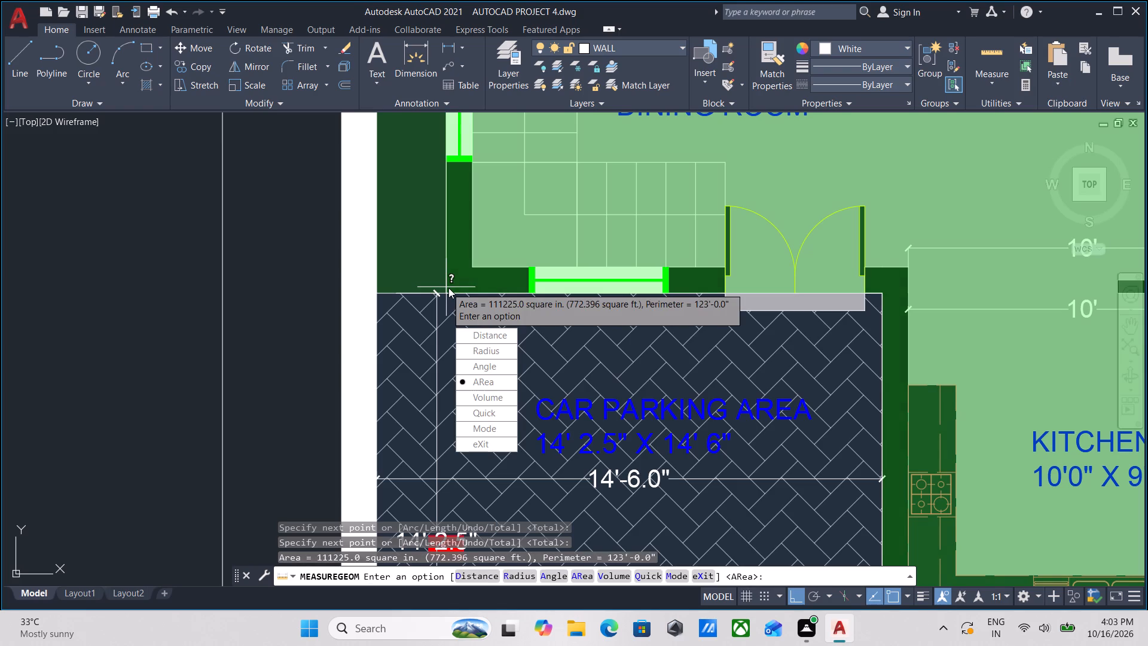
{"action": "key", "text": "Escape"}
Extend the value in the CONSTRUCTION AREA label to 772. 396 and finish the text edit.
{"action": "scroll", "coordinate": [448, 288], "scroll_direction": "down", "scroll_amount": 3}
{"action": "middle_click_drag", "start_coordinate": [535, 372], "coordinate": [558, 205]}
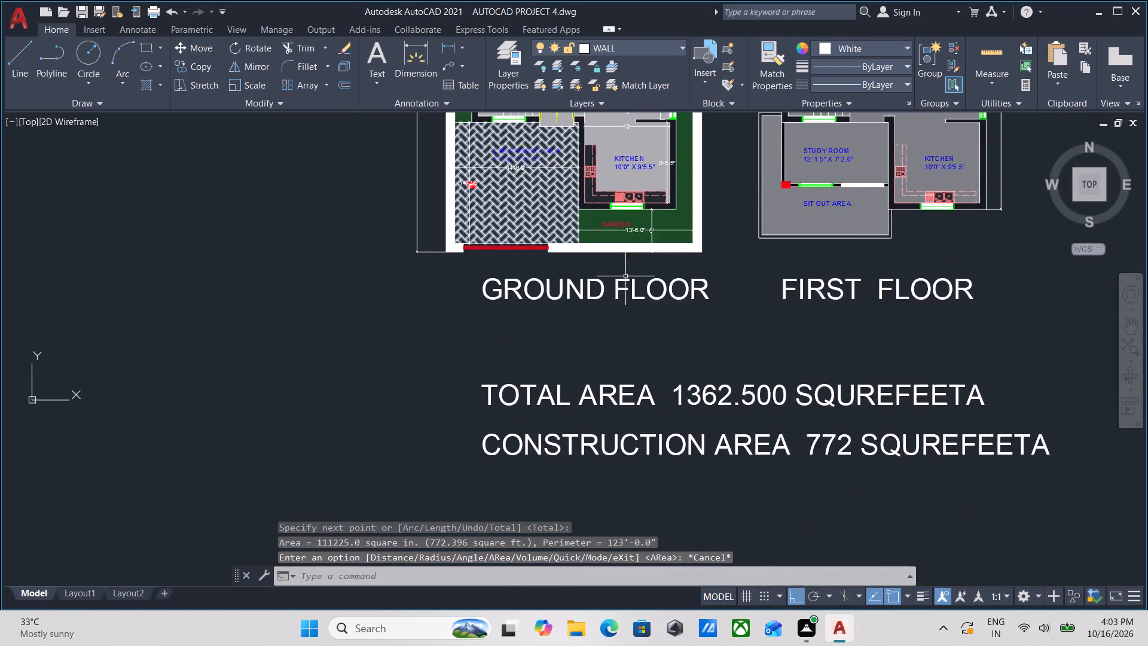
{"action": "scroll", "coordinate": [639, 335], "scroll_direction": "down", "scroll_amount": 1}
{"action": "middle_click_drag", "start_coordinate": [639, 337], "coordinate": [606, 278]}
{"action": "scroll", "coordinate": [780, 370], "scroll_direction": "up", "scroll_amount": 3}
{"action": "scroll", "coordinate": [637, 261], "scroll_direction": "up", "scroll_amount": 1}
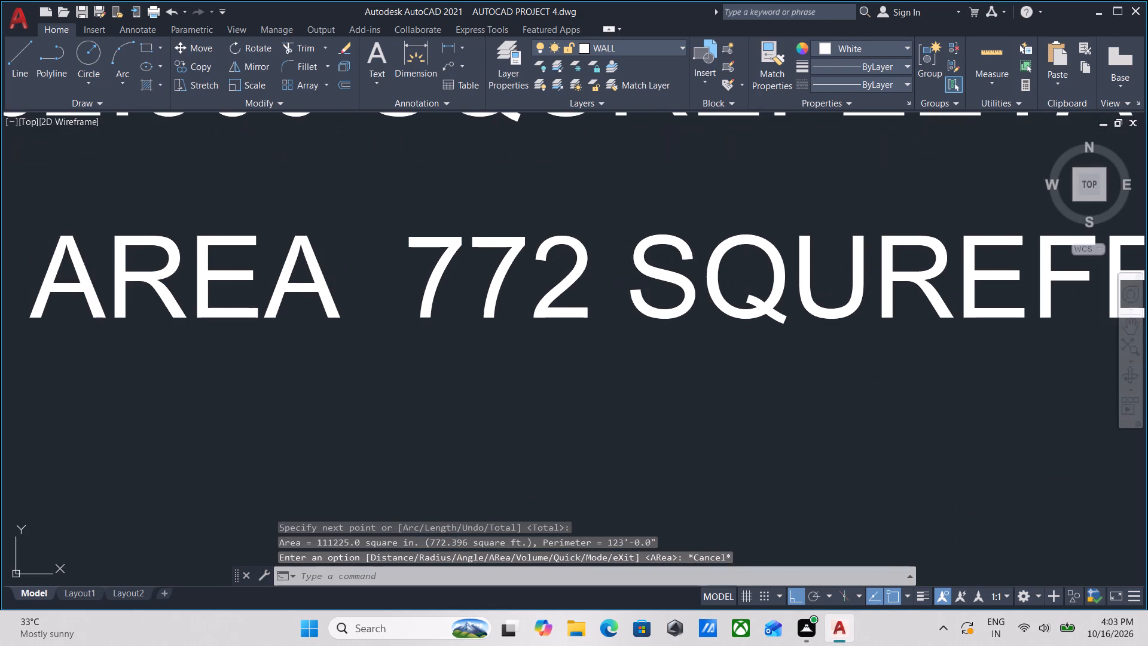
{"action": "double_click", "coordinate": [581, 258]}
{"action": "left_click", "coordinate": [560, 248]}
{"action": "double_click", "coordinate": [588, 259]}
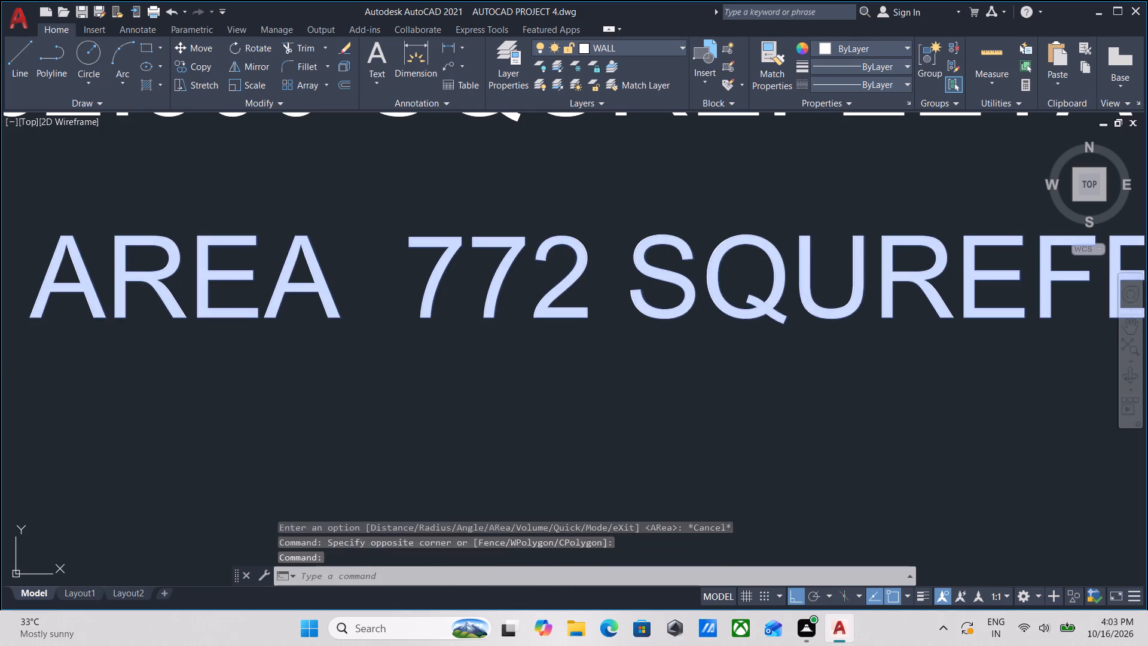
{"action": "left_click", "coordinate": [588, 259]}
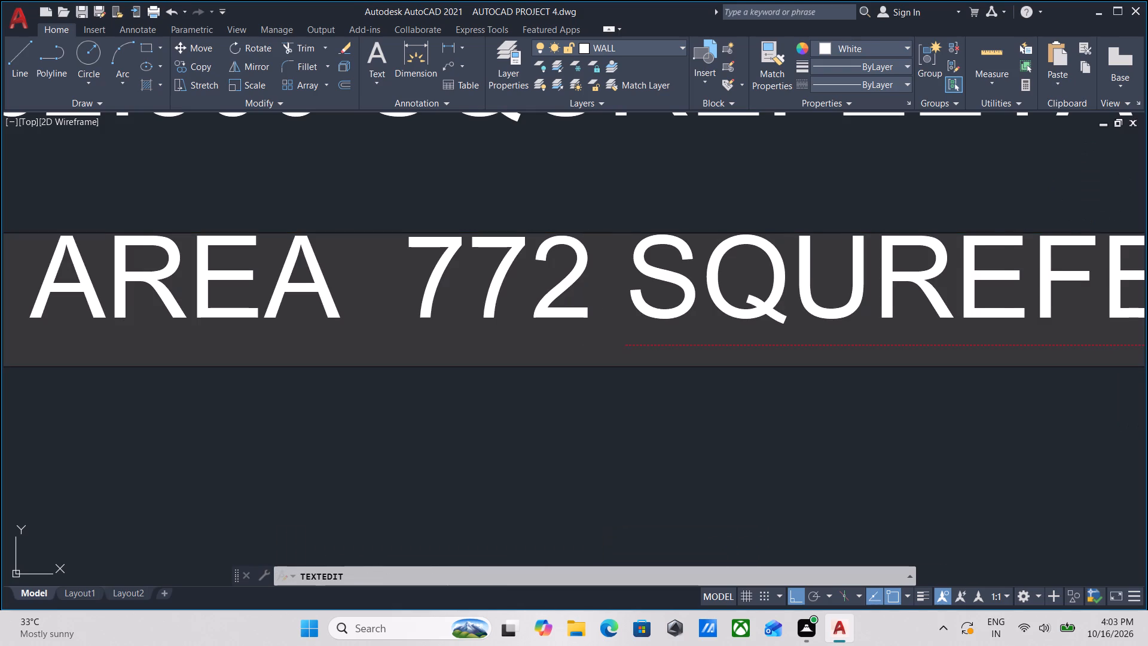
{"action": "key", "text": "period"}
{"action": "key", "text": "space"}
{"action": "type", "text": "3"}
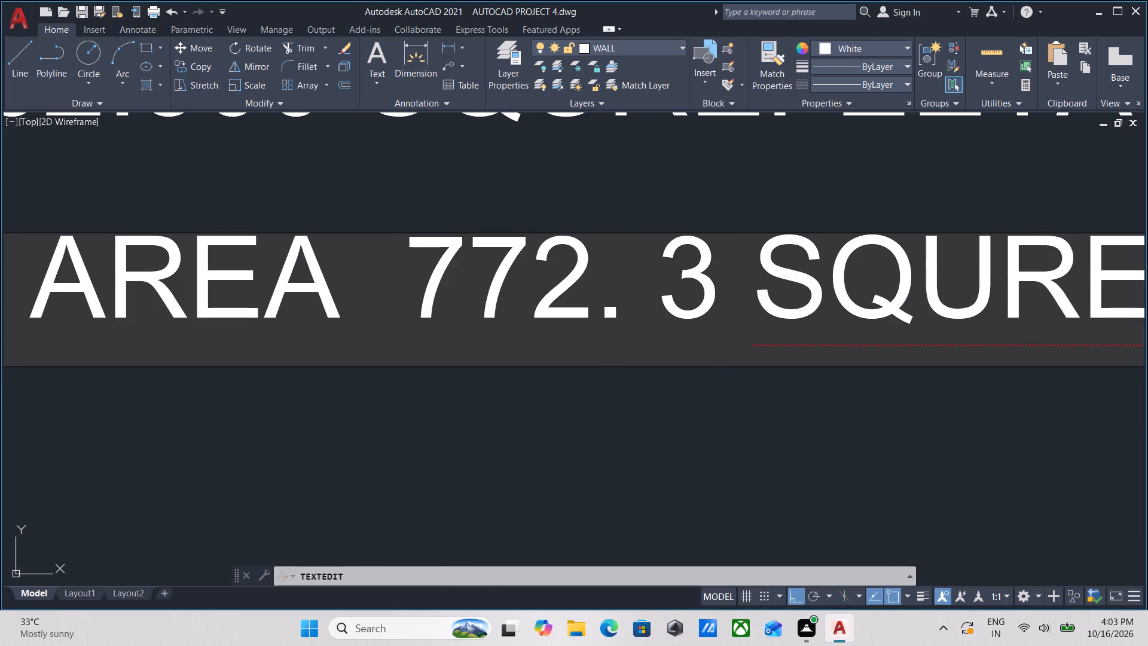
{"action": "type", "text": "96"}
{"action": "key", "text": "Return"}
{"action": "key", "text": "Return"}
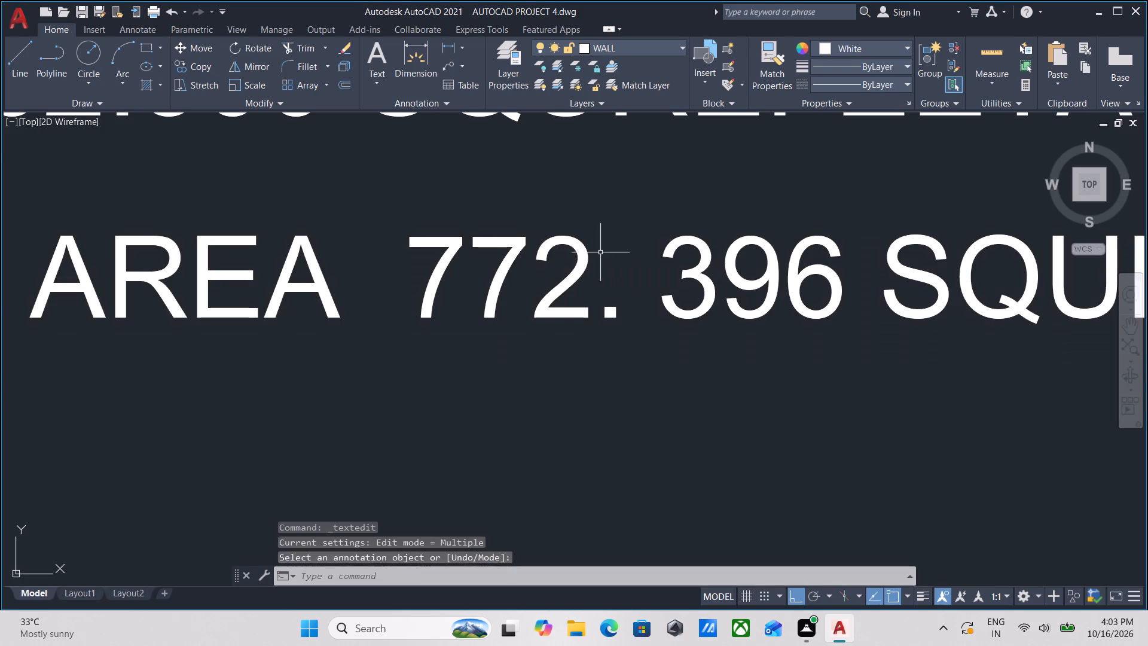
Erase the white double-door outline behind the first-floor balcony in the front elevation.
{"action": "scroll", "coordinate": [650, 289], "scroll_direction": "down", "scroll_amount": 5}
{"action": "scroll", "coordinate": [753, 290], "scroll_direction": "up", "scroll_amount": 2}
{"action": "scroll", "coordinate": [753, 290], "scroll_direction": "down", "scroll_amount": 2}
{"action": "middle_click_drag", "start_coordinate": [753, 290], "coordinate": [522, 275]}
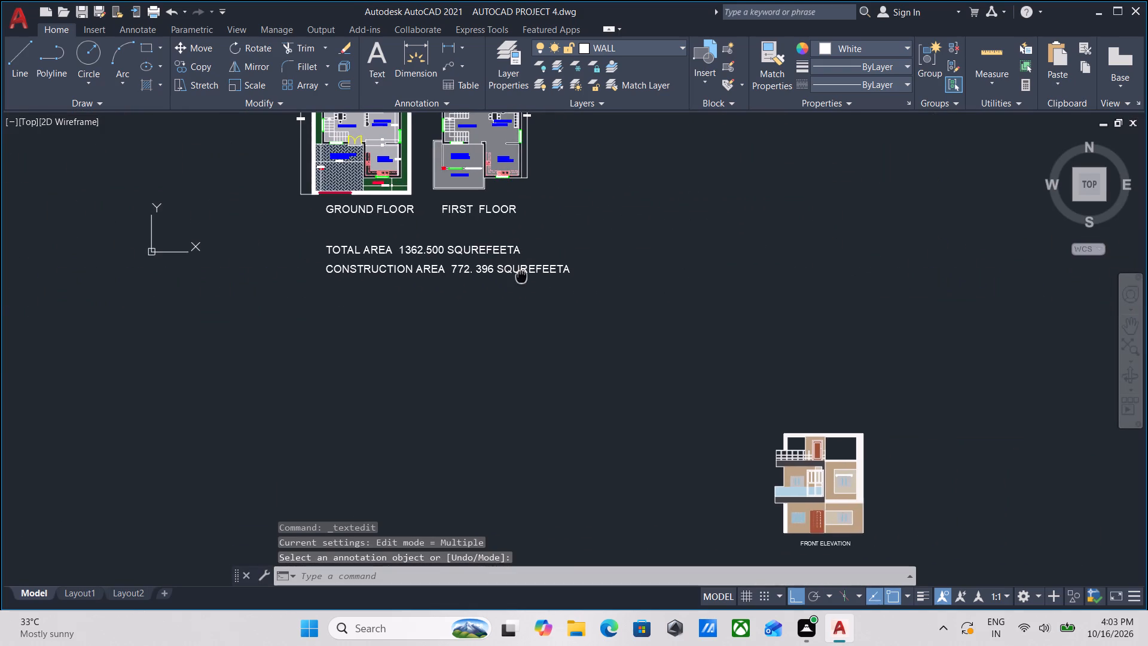
{"action": "scroll", "coordinate": [820, 437], "scroll_direction": "up", "scroll_amount": 2}
{"action": "scroll", "coordinate": [820, 351], "scroll_direction": "down", "scroll_amount": 2}
{"action": "middle_click_drag", "start_coordinate": [820, 349], "coordinate": [835, 319]}
{"action": "middle_click_drag", "start_coordinate": [733, 301], "coordinate": [738, 350]}
{"action": "scroll", "coordinate": [889, 504], "scroll_direction": "up", "scroll_amount": 3}
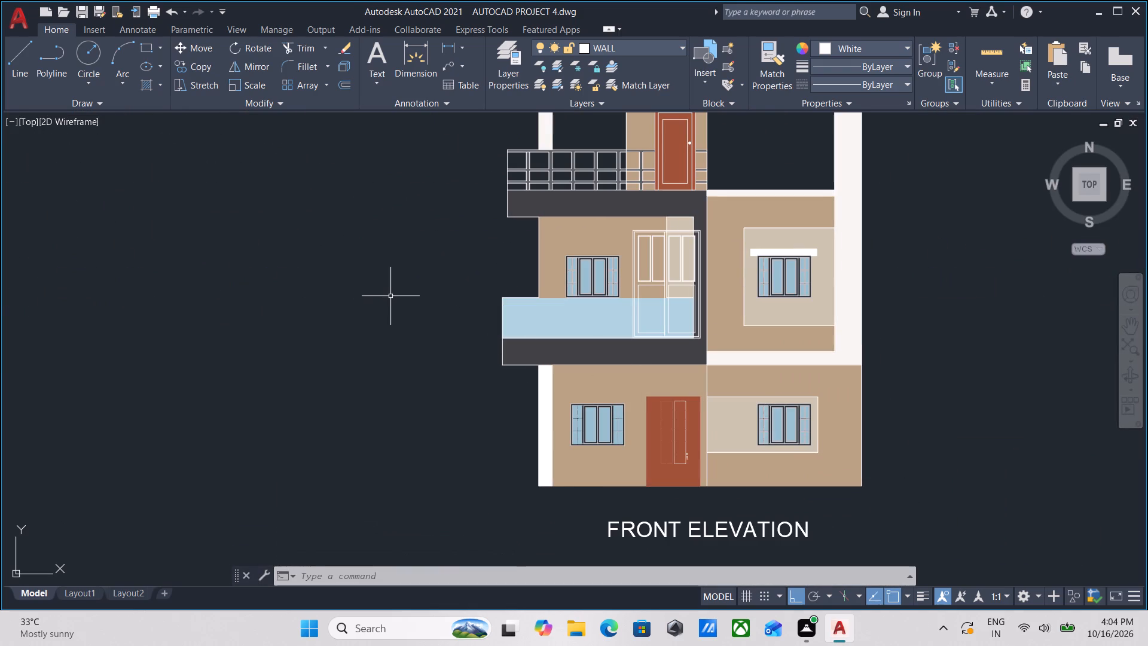
{"action": "scroll", "coordinate": [678, 263], "scroll_direction": "up", "scroll_amount": 1}
{"action": "scroll", "coordinate": [618, 225], "scroll_direction": "down", "scroll_amount": 2}
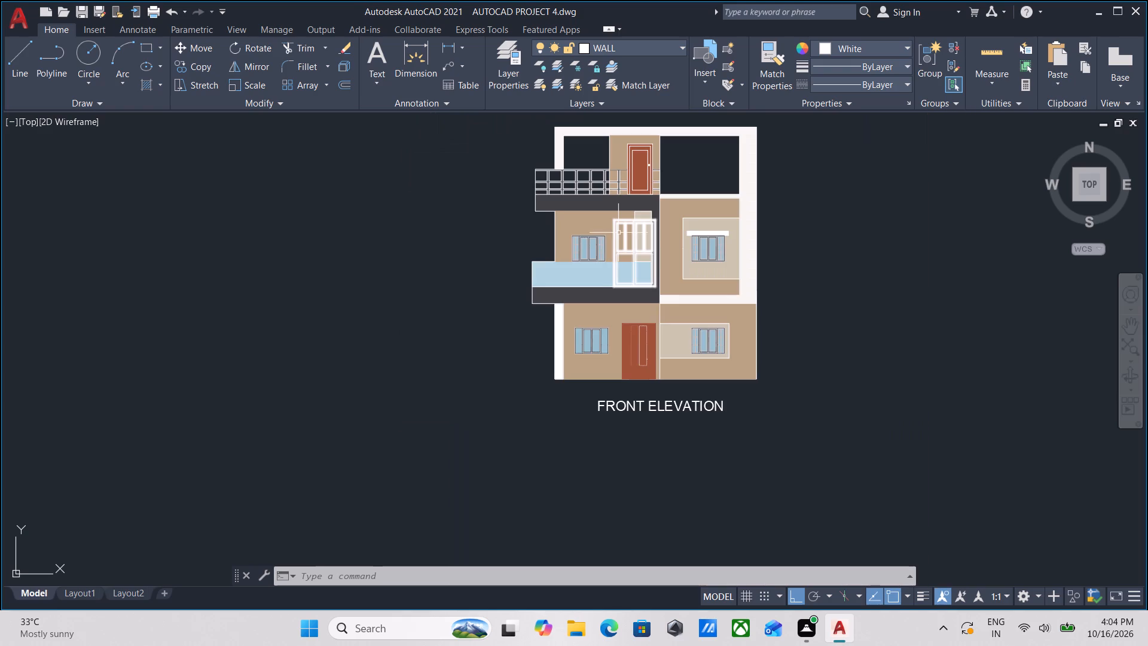
{"action": "scroll", "coordinate": [615, 227], "scroll_direction": "up", "scroll_amount": 4}
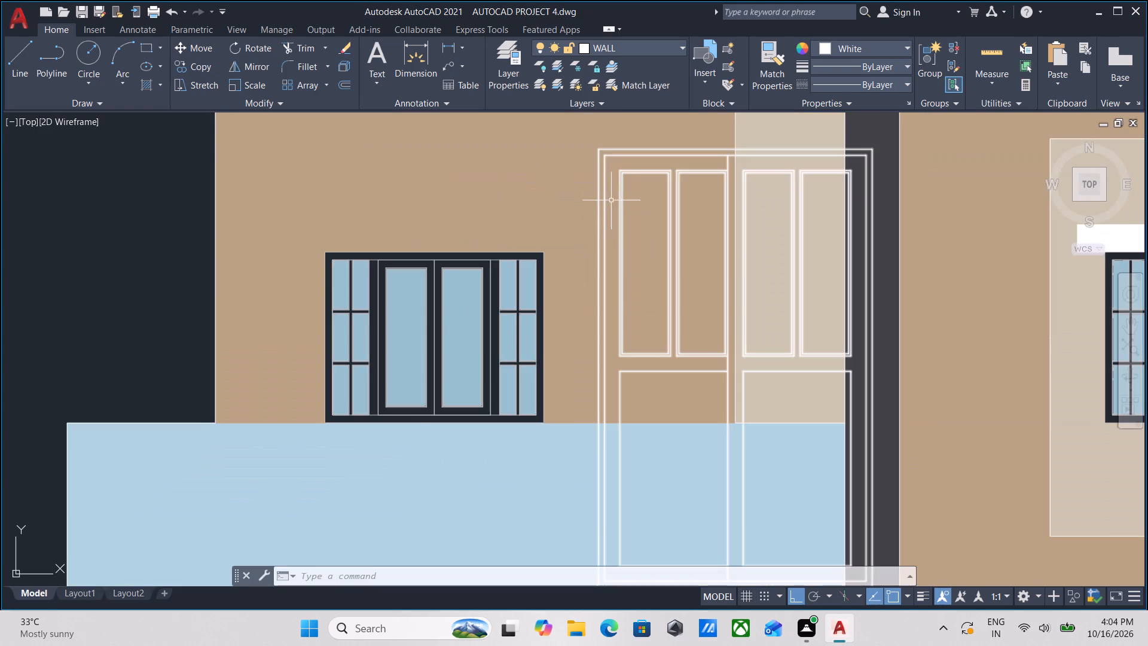
{"action": "scroll", "coordinate": [611, 200], "scroll_direction": "down", "scroll_amount": 1}
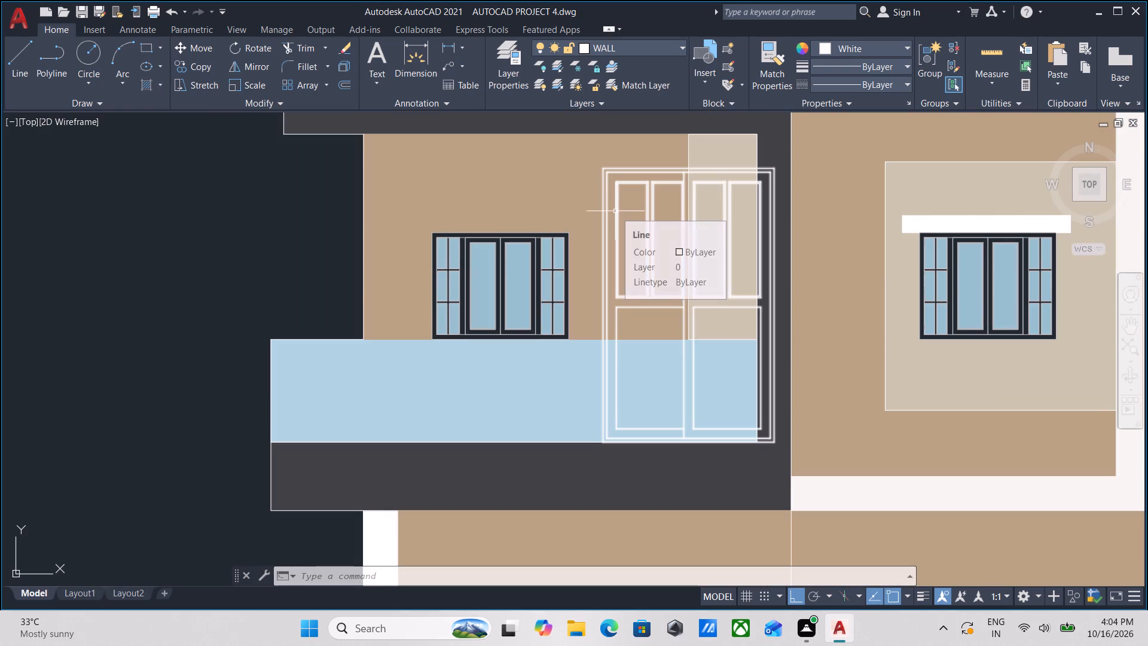
{"action": "scroll", "coordinate": [615, 211], "scroll_direction": "down", "scroll_amount": 1}
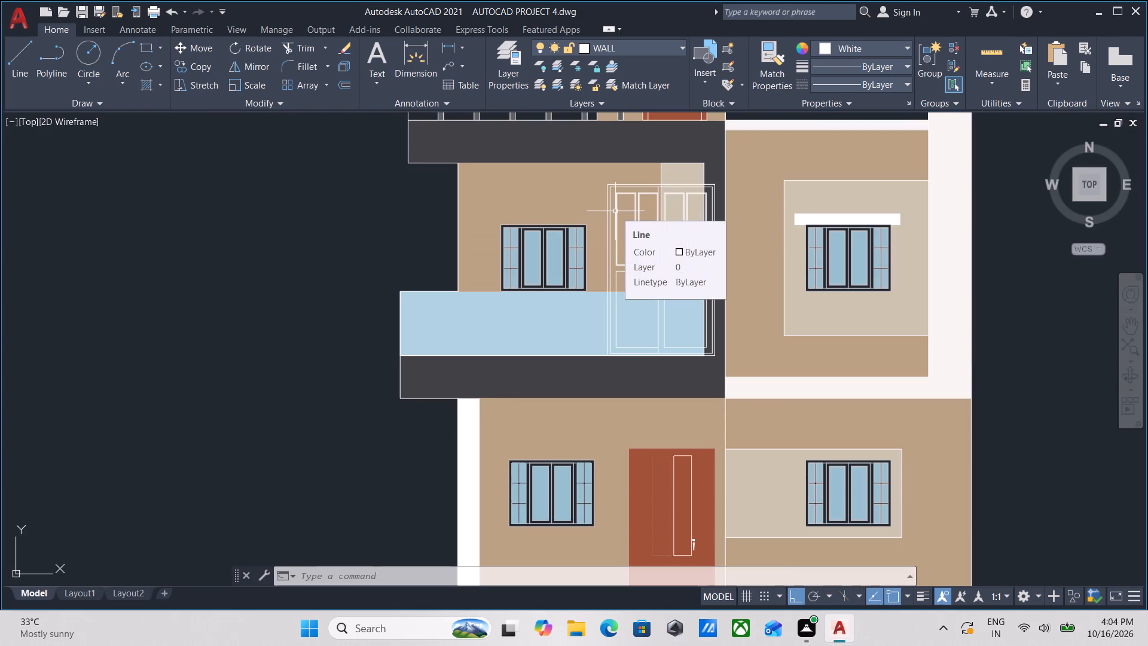
{"action": "left_click", "coordinate": [615, 211]}
{"action": "right_click", "coordinate": [615, 211]}
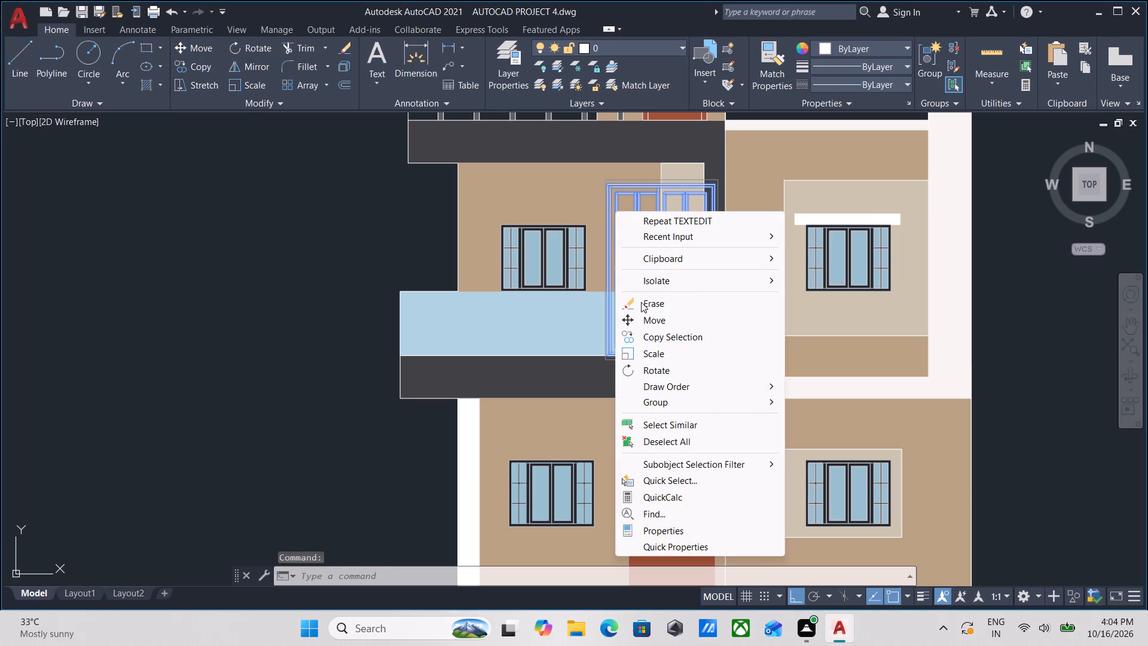
{"action": "left_click", "coordinate": [647, 309]}
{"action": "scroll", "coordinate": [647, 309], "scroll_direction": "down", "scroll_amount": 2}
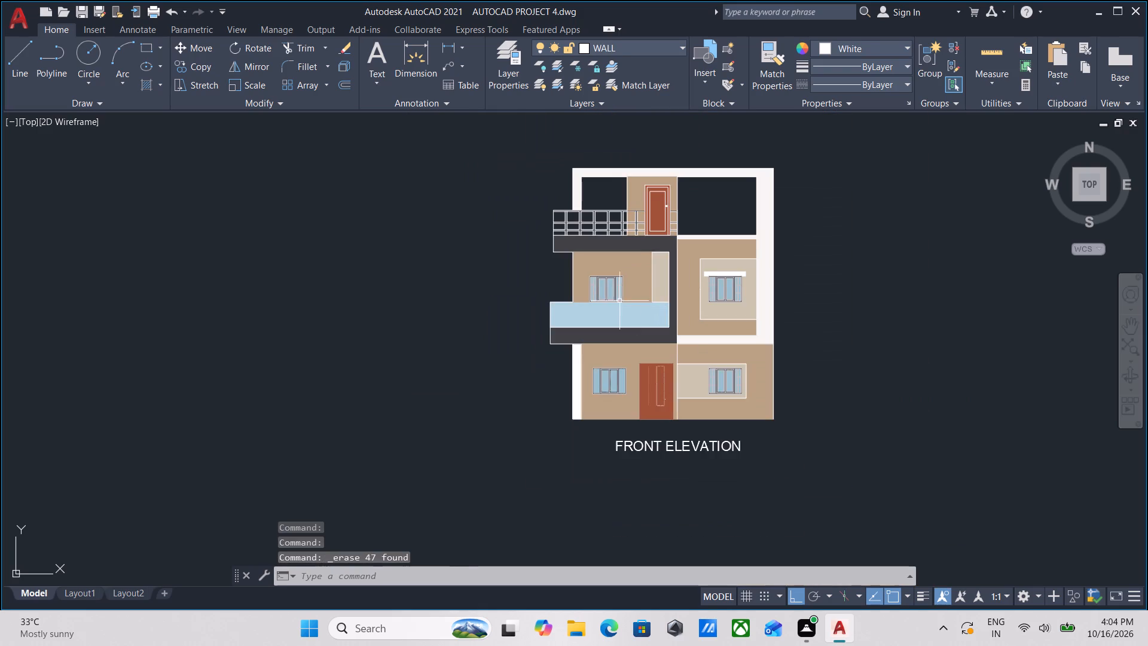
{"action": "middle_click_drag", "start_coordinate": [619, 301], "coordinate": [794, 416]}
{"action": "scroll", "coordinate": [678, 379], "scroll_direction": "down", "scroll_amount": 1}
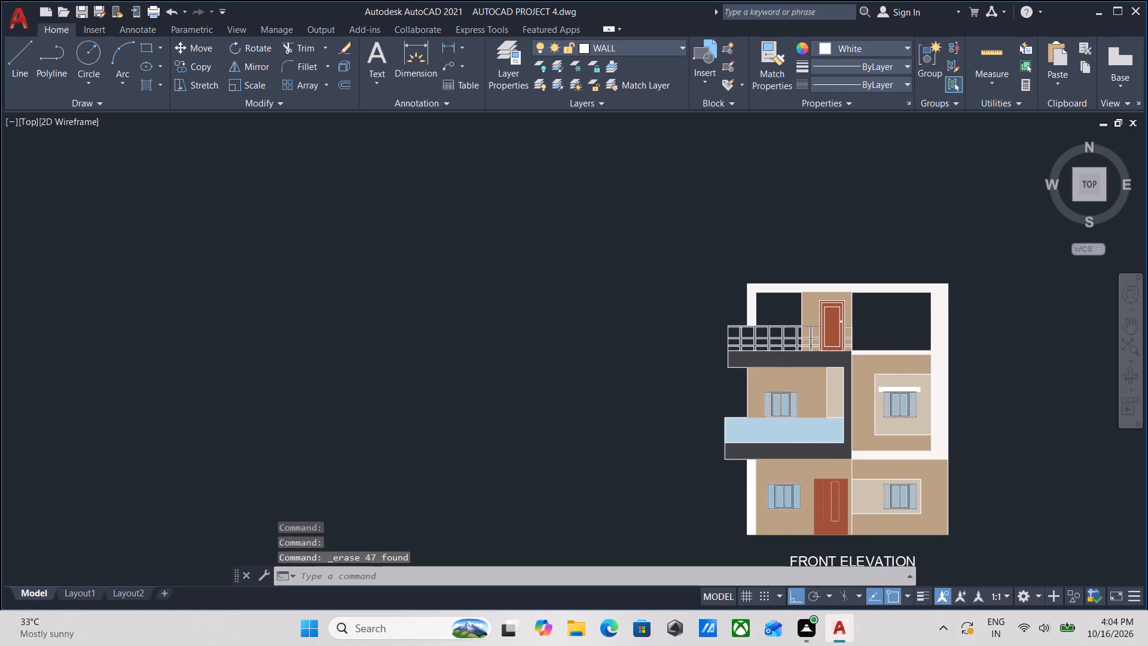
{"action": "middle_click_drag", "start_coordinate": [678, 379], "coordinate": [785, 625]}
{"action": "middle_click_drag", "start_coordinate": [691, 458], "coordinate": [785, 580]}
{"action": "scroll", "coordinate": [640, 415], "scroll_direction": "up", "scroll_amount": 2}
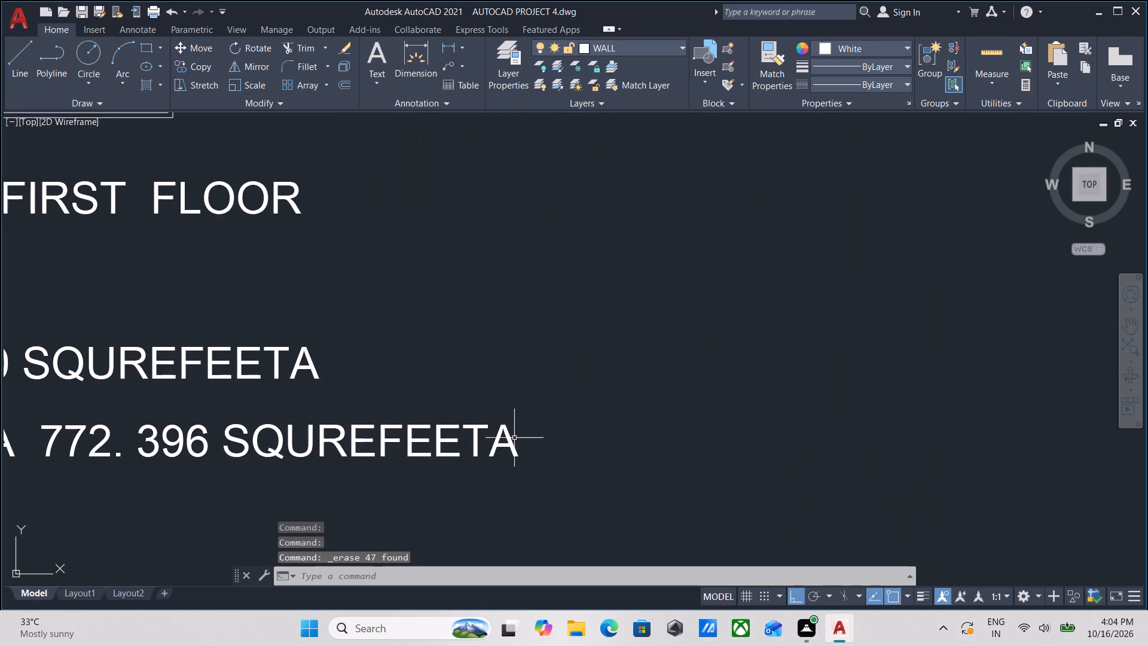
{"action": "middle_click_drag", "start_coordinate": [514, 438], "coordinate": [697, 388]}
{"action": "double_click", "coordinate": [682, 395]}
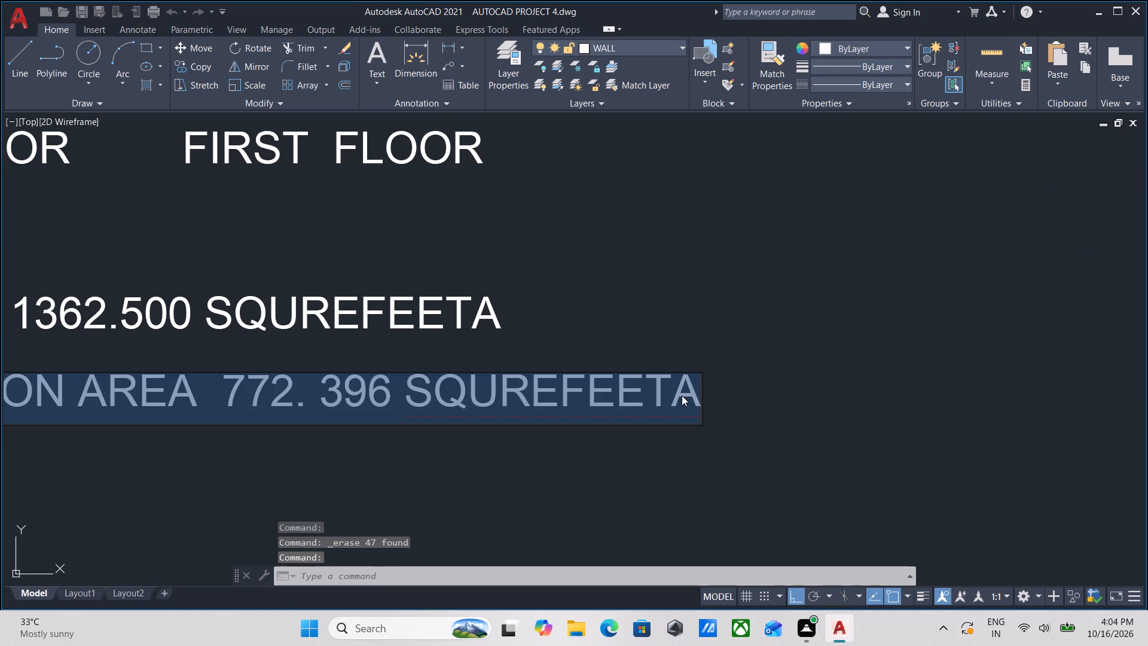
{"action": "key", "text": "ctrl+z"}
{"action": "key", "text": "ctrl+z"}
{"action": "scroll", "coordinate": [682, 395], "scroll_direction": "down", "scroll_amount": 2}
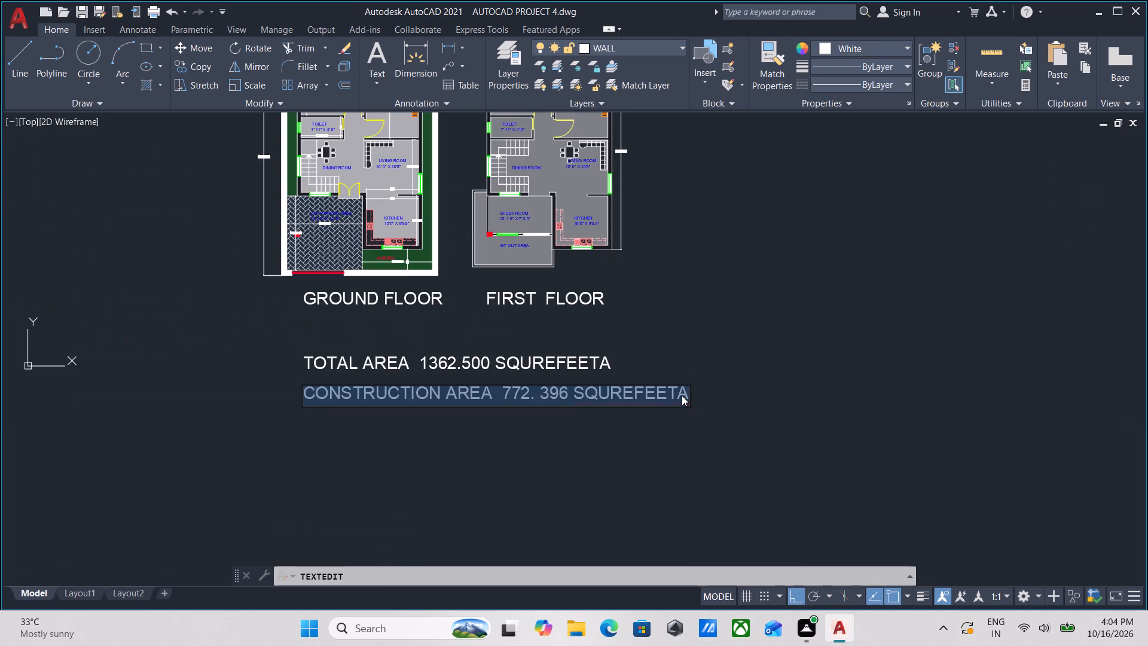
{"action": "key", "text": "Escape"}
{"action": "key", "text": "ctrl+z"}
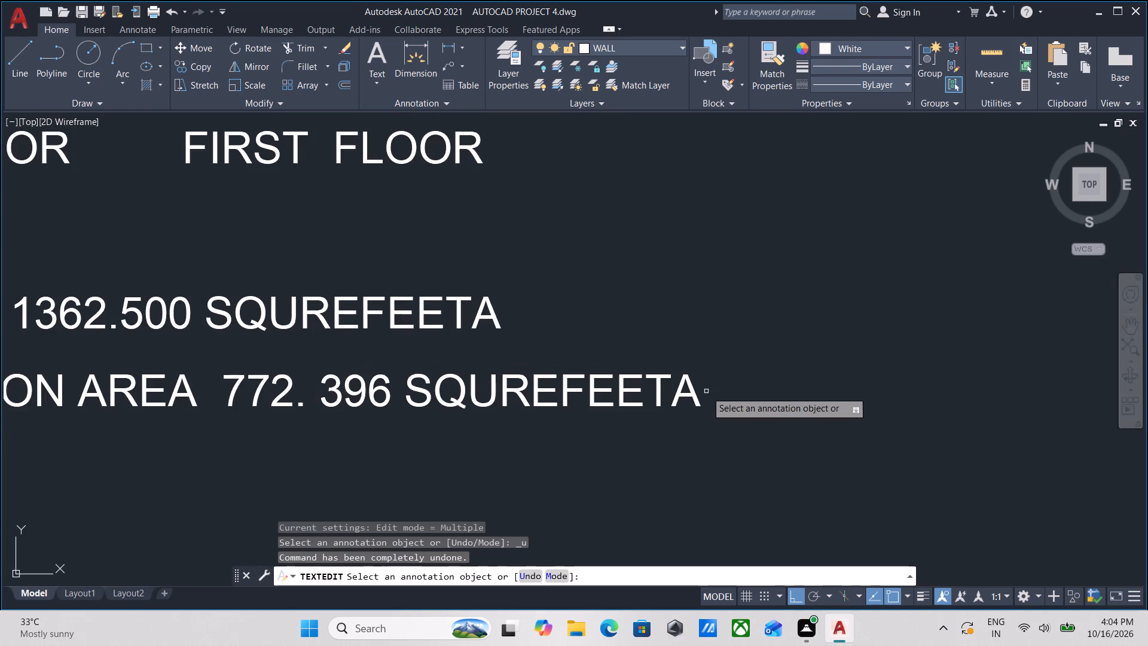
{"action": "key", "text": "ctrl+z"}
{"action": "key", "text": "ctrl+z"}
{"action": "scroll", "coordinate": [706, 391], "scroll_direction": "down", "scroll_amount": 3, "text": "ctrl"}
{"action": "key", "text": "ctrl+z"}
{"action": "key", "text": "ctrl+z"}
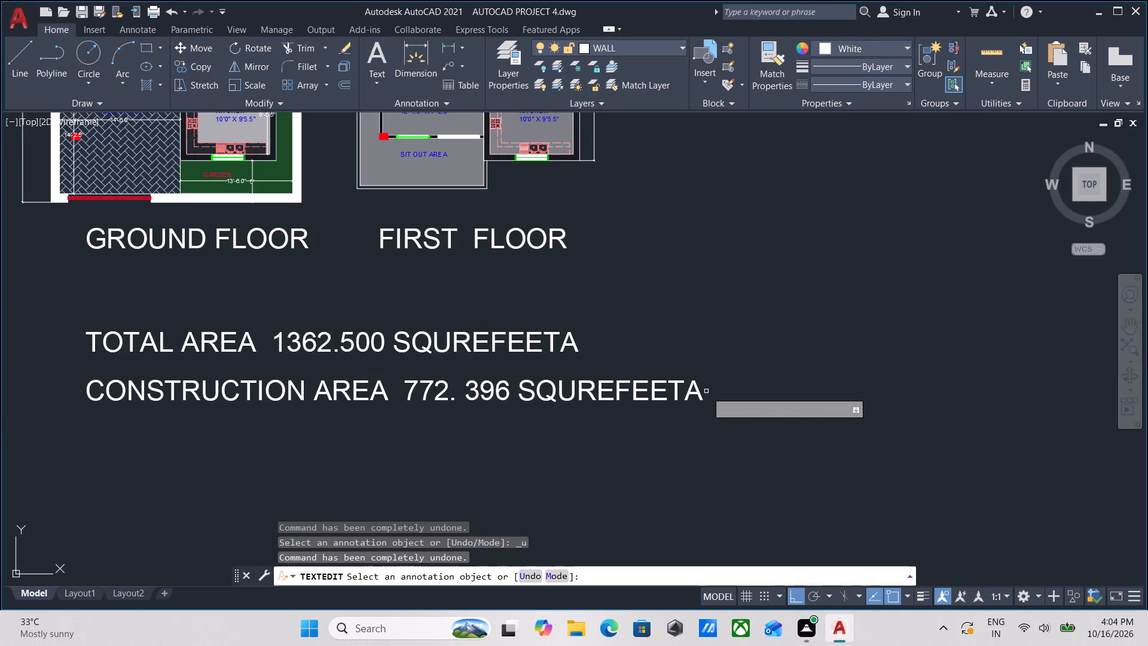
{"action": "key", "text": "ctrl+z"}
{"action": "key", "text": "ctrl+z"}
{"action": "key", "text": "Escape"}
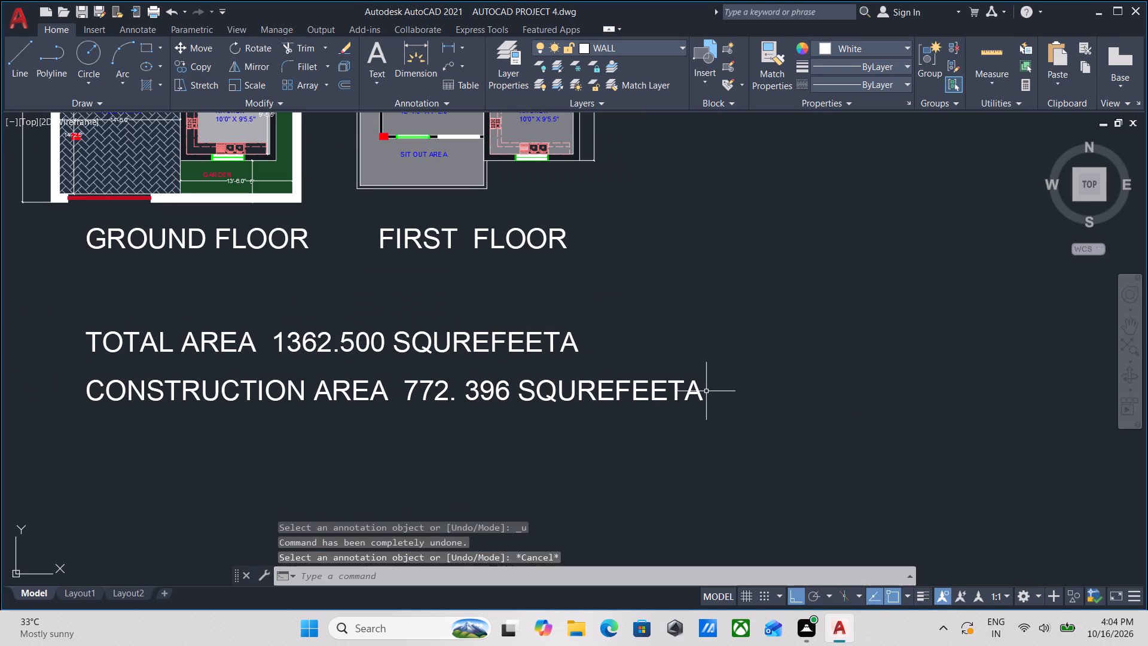
Undo the erasure of the white double-door outline behind the first-floor balcony in the front elevation.
{"action": "key", "text": "ctrl+z"}
{"action": "key", "text": "ctrl+z"}
{"action": "scroll", "coordinate": [706, 391], "scroll_direction": "down", "scroll_amount": 1, "text": "ctrl"}
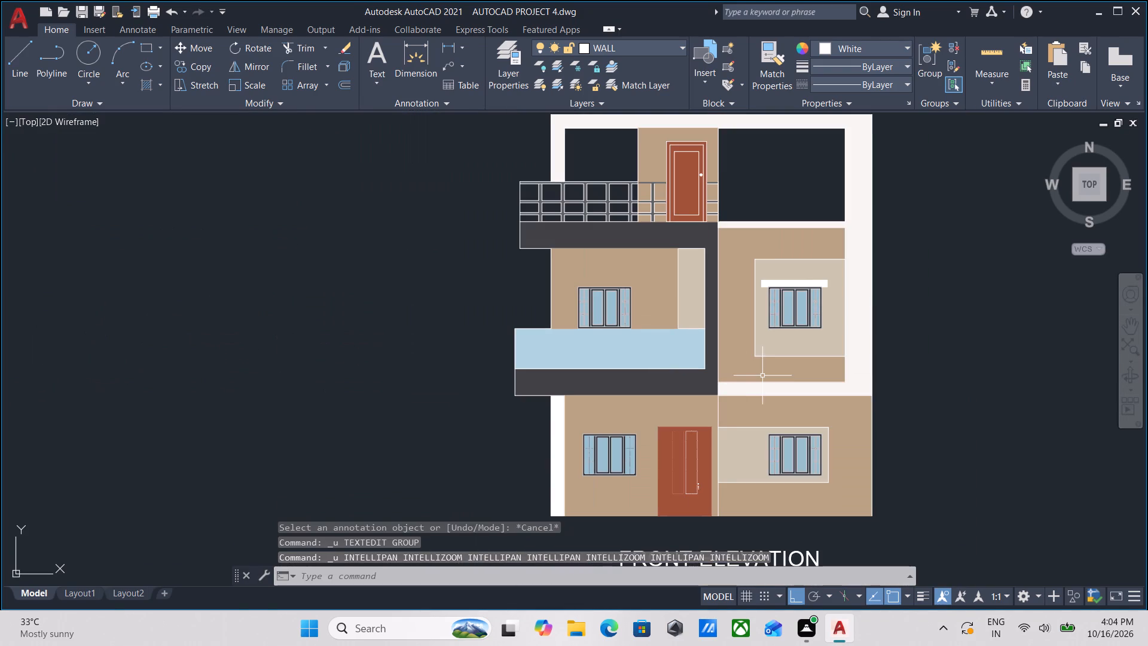
{"action": "key", "text": "ctrl+z"}
{"action": "key", "text": "ctrl+z"}
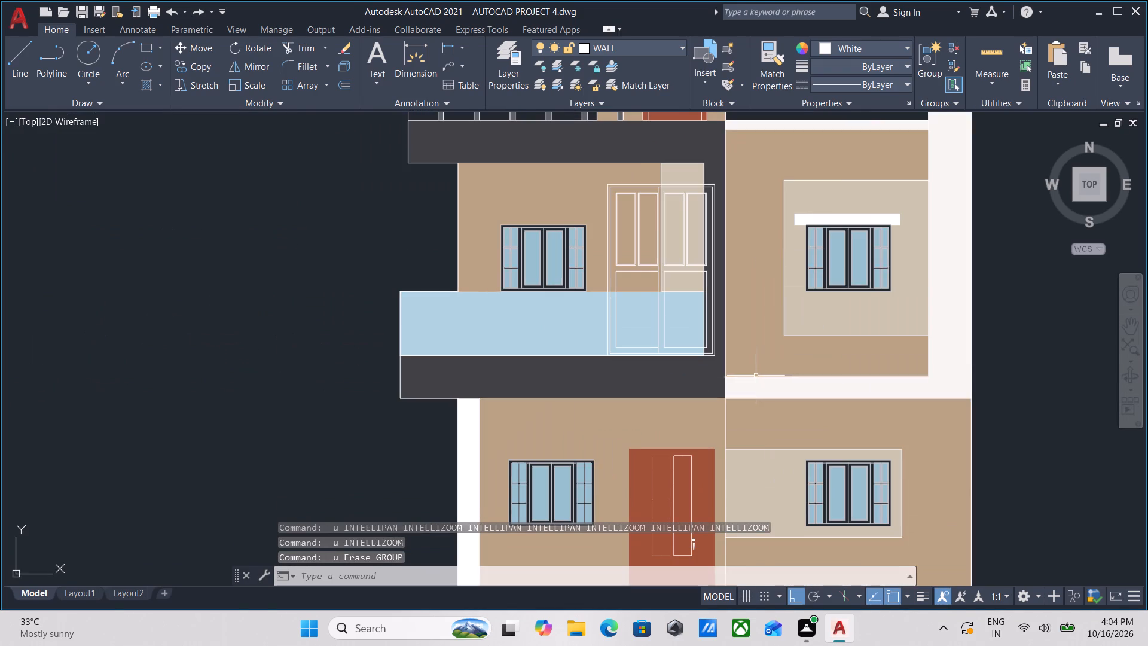
Look over the floor plans, their area labels and the front elevation.
{"action": "scroll", "coordinate": [593, 184], "scroll_direction": "up", "scroll_amount": 2}
{"action": "scroll", "coordinate": [655, 226], "scroll_direction": "down", "scroll_amount": 6}
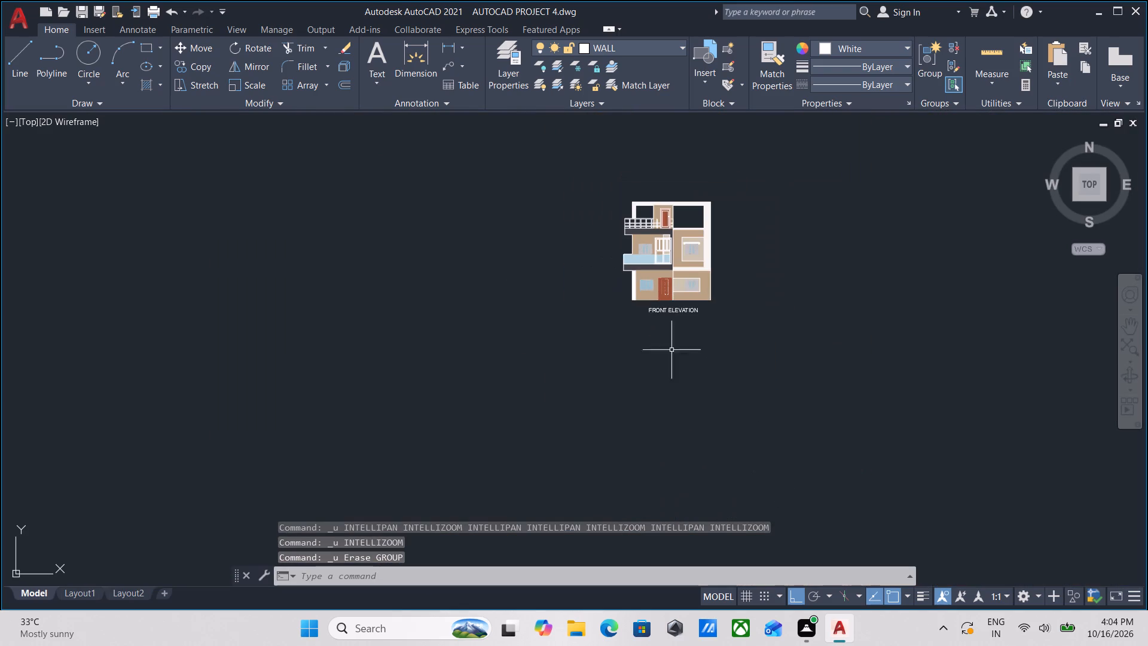
{"action": "middle_click_drag", "start_coordinate": [587, 250], "coordinate": [855, 549]}
{"action": "scroll", "coordinate": [855, 549], "scroll_direction": "down", "scroll_amount": 1}
{"action": "scroll", "coordinate": [671, 340], "scroll_direction": "up", "scroll_amount": 3}
{"action": "scroll", "coordinate": [859, 449], "scroll_direction": "down", "scroll_amount": 1}
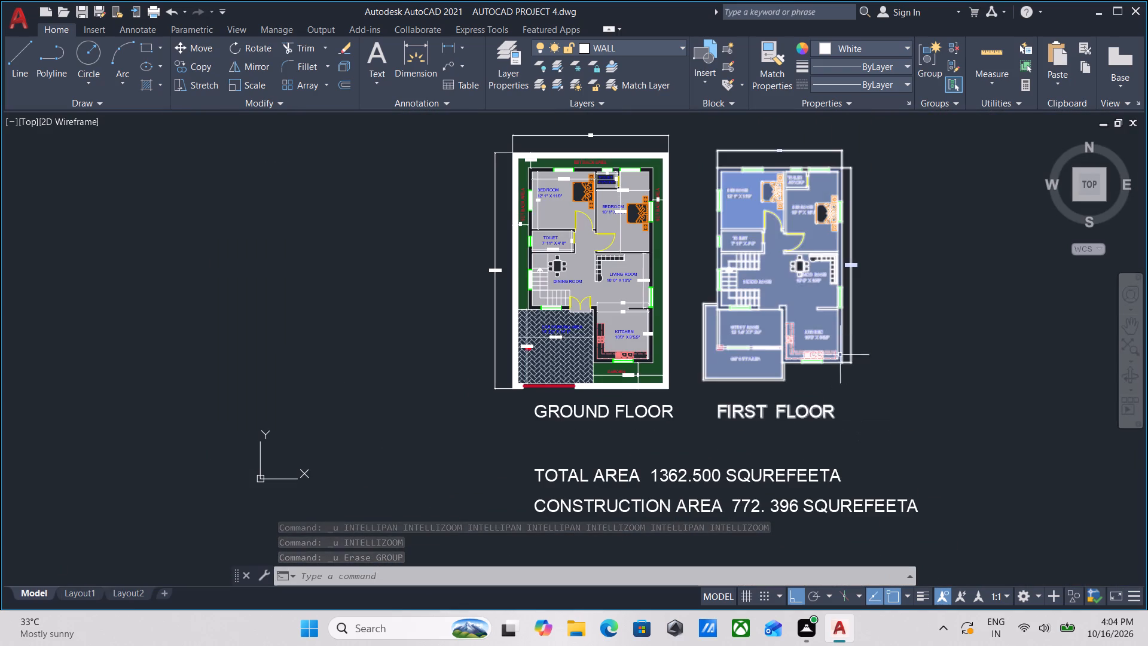
{"action": "middle_click_drag", "start_coordinate": [898, 477], "coordinate": [706, 191]}
{"action": "scroll", "coordinate": [884, 400], "scroll_direction": "down", "scroll_amount": 1}
{"action": "middle_click_drag", "start_coordinate": [884, 400], "coordinate": [673, 194]}
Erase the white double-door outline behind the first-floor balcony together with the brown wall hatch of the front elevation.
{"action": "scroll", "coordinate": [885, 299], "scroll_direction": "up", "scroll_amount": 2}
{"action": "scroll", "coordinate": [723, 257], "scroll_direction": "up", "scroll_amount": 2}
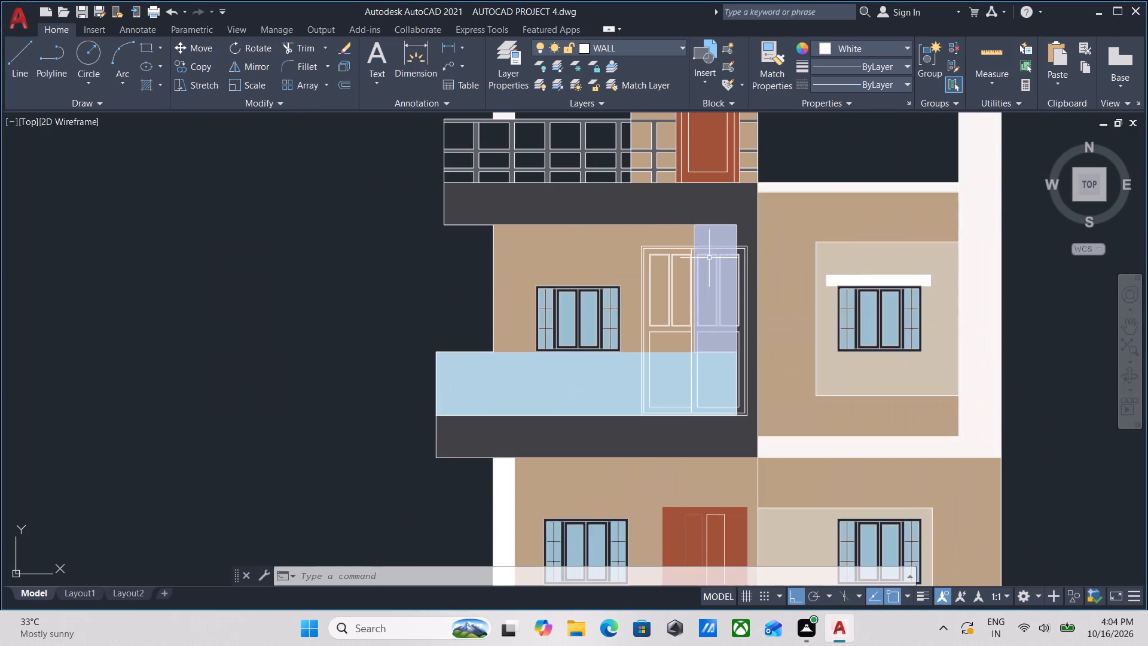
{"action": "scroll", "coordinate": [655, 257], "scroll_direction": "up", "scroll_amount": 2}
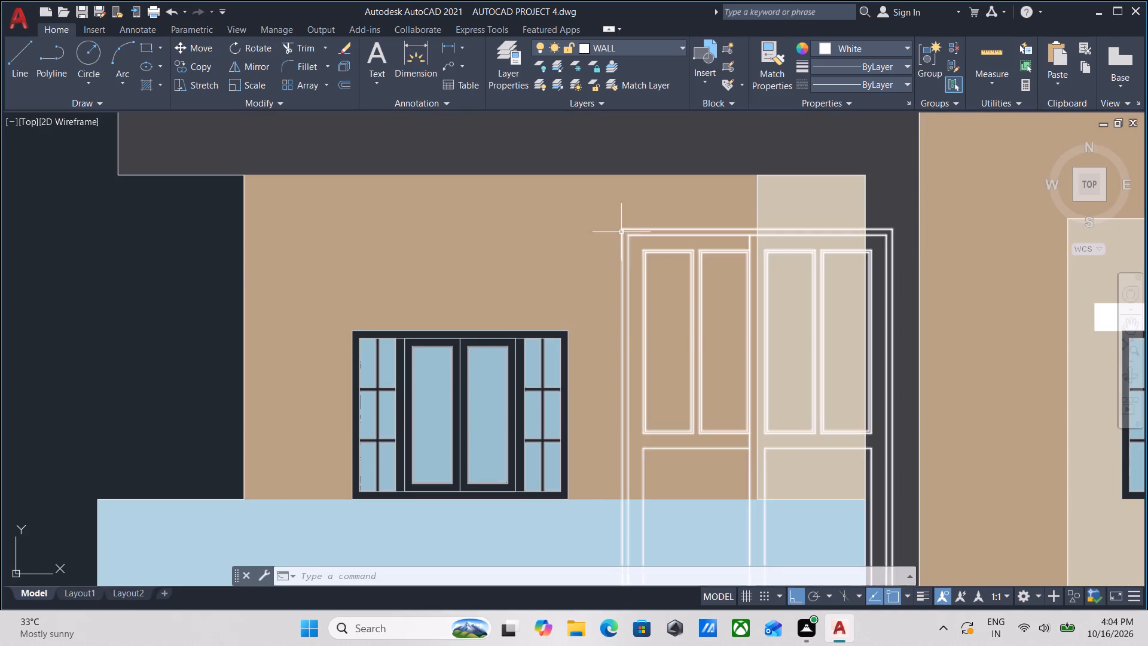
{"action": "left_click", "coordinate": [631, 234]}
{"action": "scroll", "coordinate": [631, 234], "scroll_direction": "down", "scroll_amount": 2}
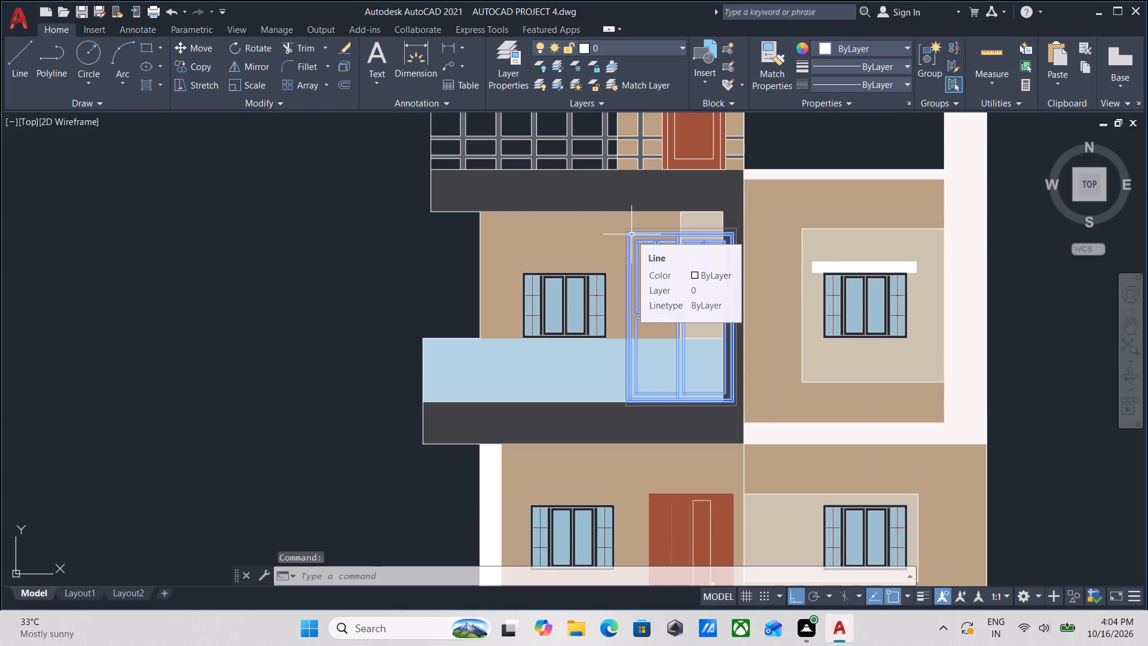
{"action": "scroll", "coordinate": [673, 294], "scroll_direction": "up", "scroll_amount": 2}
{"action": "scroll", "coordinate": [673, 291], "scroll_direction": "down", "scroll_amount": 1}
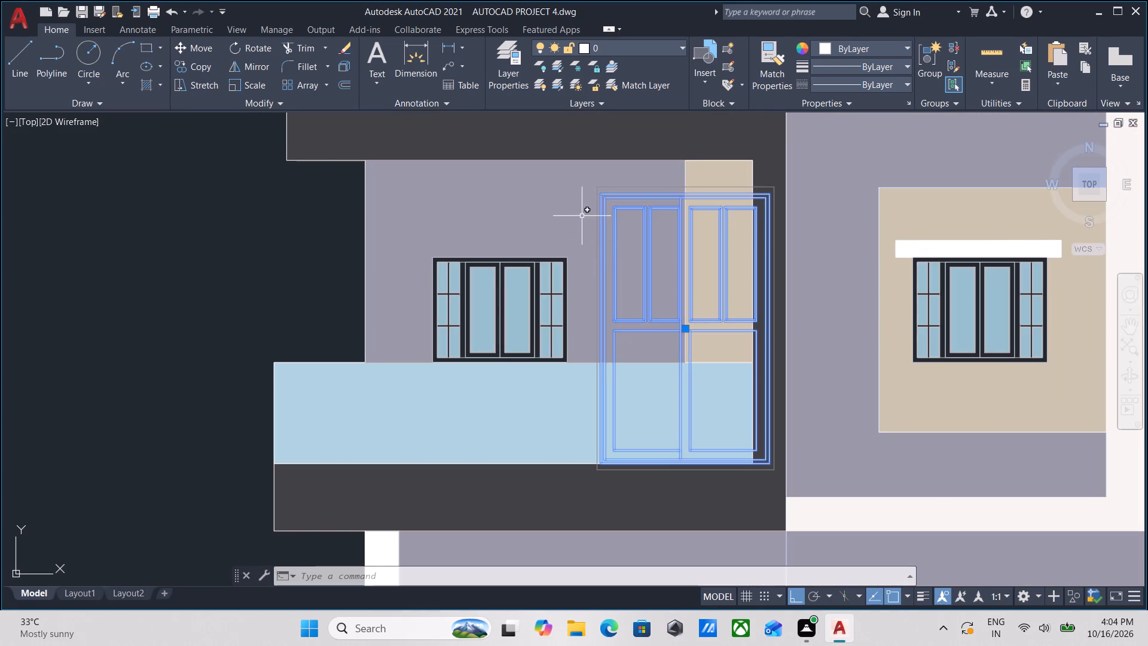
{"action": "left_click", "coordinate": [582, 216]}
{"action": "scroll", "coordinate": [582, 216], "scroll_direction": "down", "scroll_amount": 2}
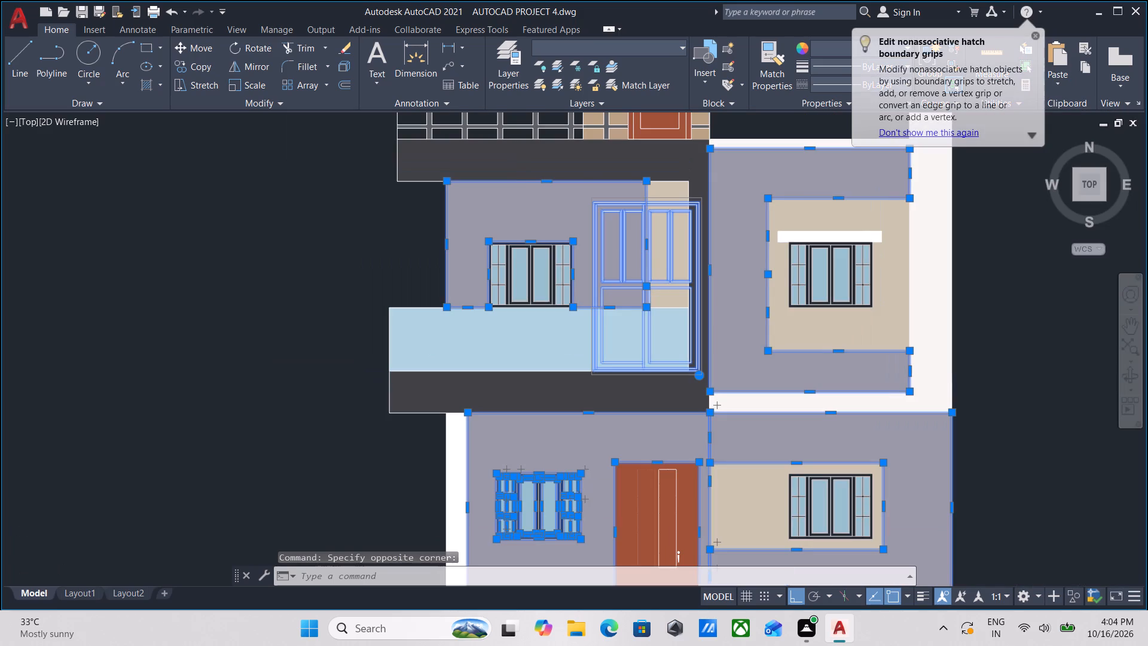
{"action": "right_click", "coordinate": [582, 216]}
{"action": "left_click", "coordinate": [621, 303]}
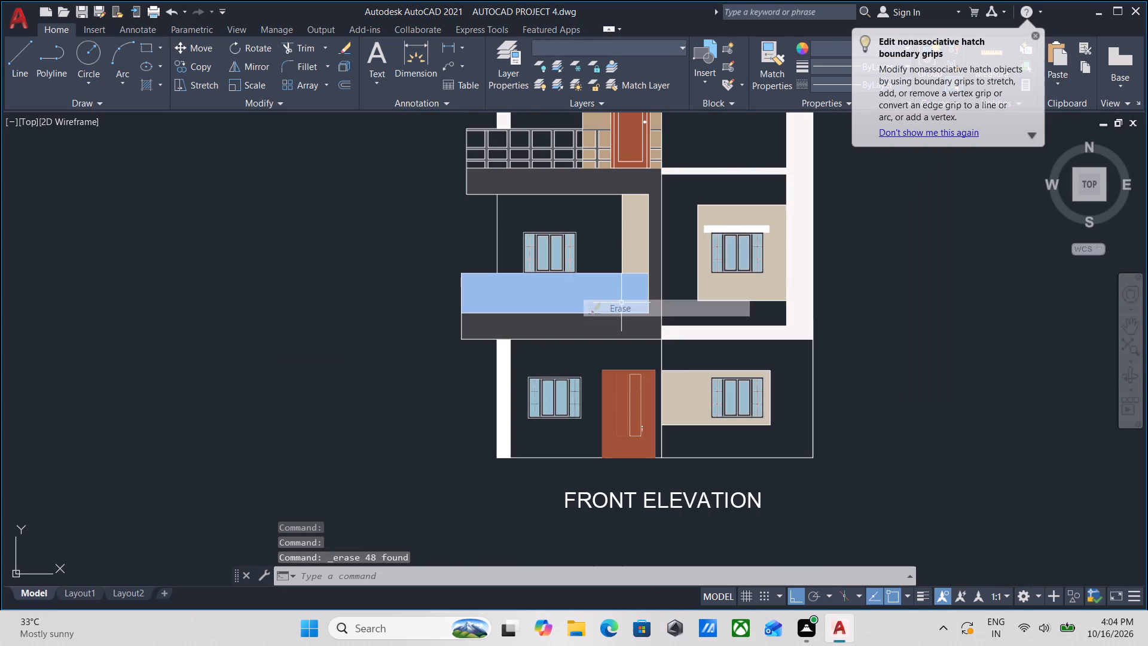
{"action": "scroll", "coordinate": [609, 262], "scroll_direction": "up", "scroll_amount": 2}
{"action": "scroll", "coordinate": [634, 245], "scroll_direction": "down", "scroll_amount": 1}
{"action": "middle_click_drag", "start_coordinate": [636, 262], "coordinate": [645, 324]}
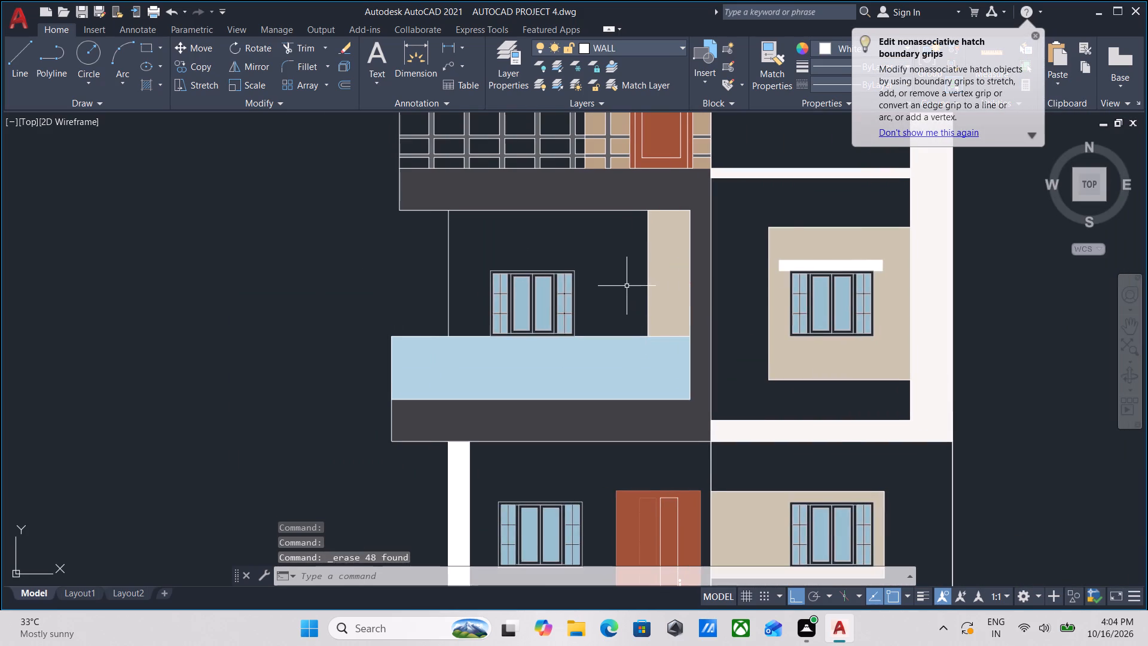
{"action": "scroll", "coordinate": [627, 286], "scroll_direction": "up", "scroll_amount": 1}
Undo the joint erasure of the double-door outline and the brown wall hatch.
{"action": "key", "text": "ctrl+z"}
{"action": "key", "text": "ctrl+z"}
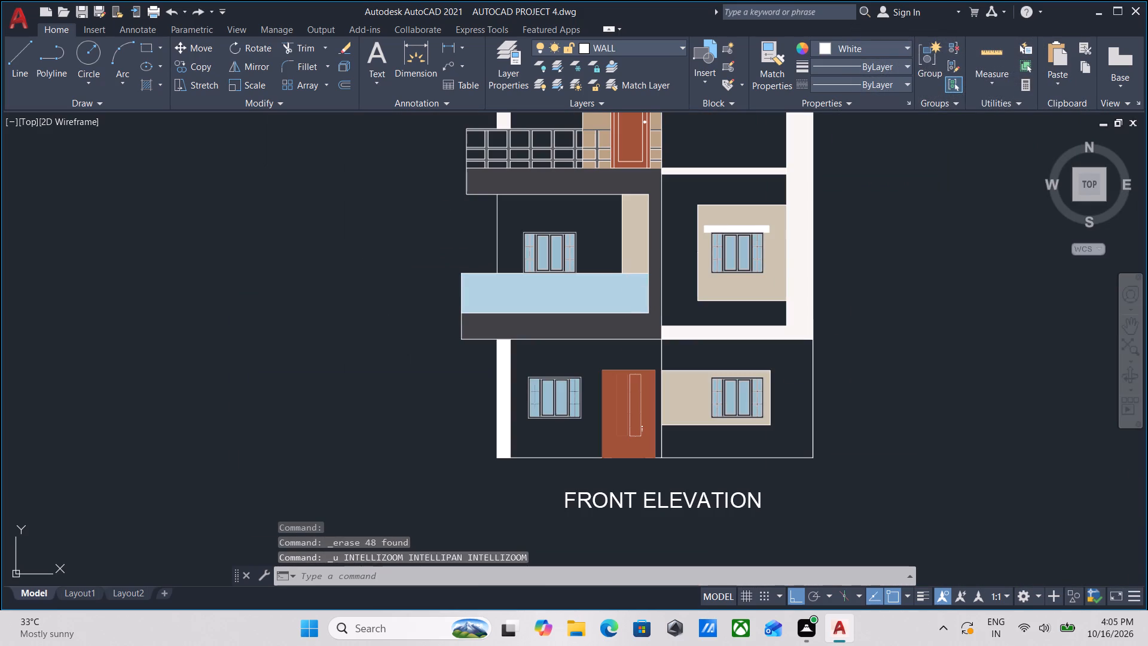
Erase the brown solid wall hatch on the ground and first floors of the front elevation.
{"action": "scroll", "coordinate": [579, 209], "scroll_direction": "up", "scroll_amount": 1}
{"action": "left_click", "coordinate": [493, 199]}
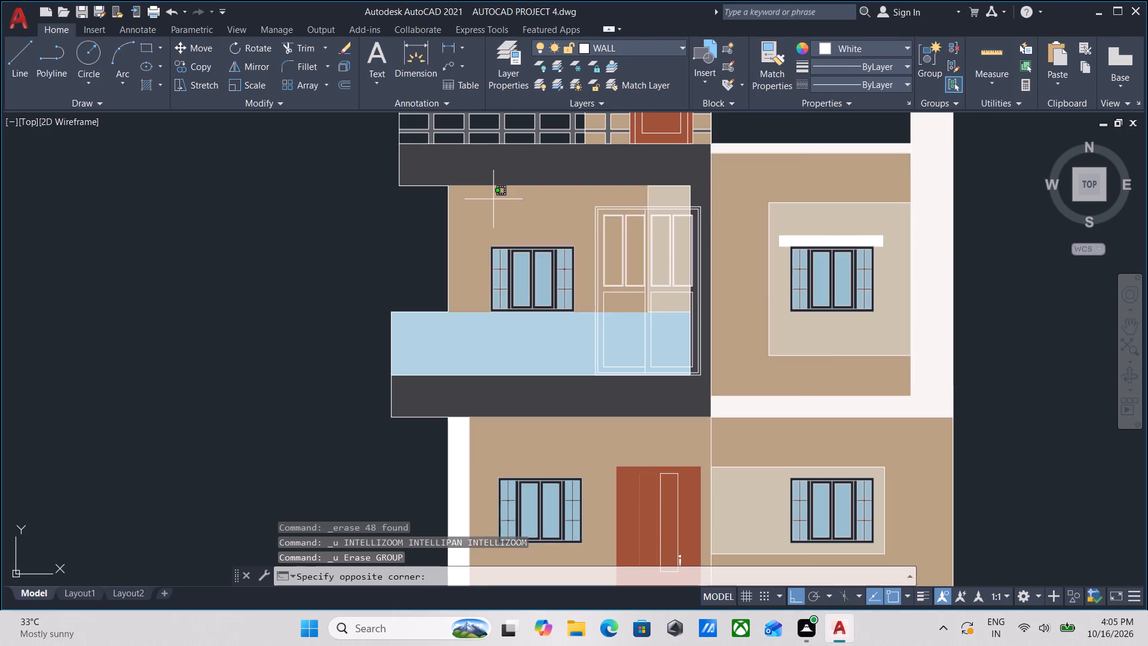
{"action": "right_click", "coordinate": [493, 199]}
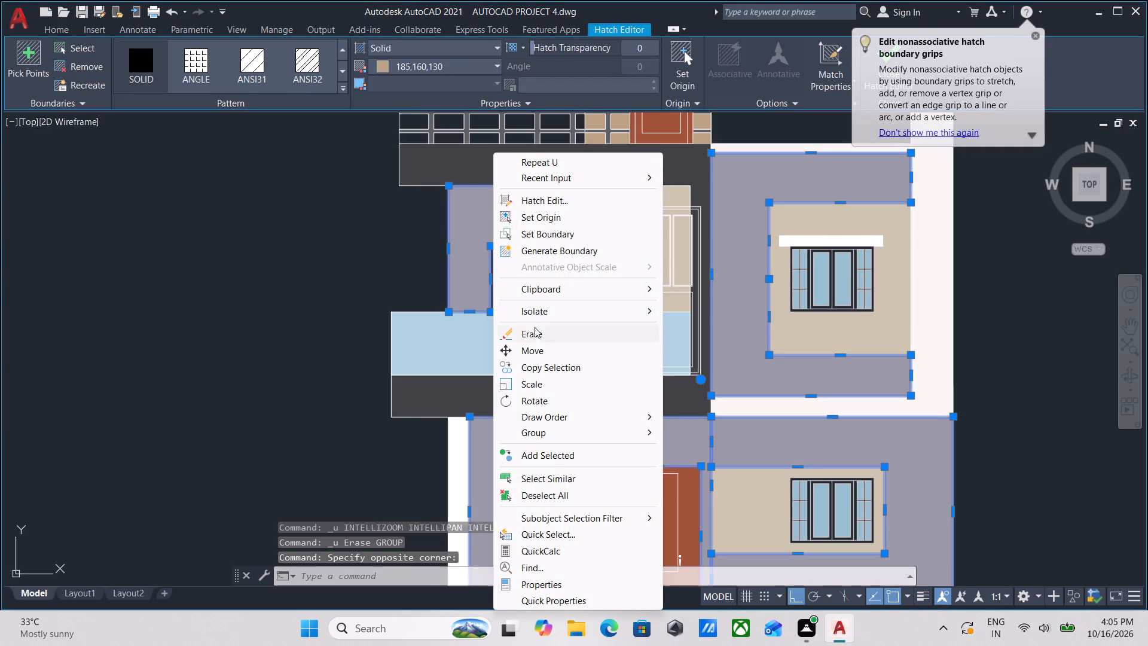
{"action": "left_click", "coordinate": [535, 331]}
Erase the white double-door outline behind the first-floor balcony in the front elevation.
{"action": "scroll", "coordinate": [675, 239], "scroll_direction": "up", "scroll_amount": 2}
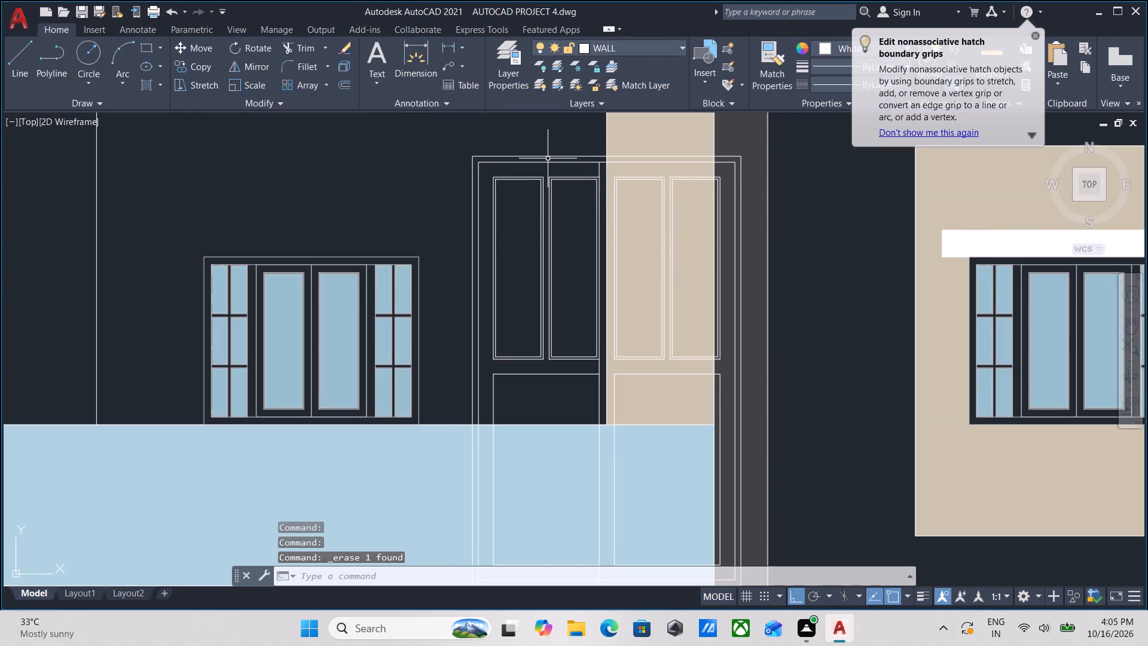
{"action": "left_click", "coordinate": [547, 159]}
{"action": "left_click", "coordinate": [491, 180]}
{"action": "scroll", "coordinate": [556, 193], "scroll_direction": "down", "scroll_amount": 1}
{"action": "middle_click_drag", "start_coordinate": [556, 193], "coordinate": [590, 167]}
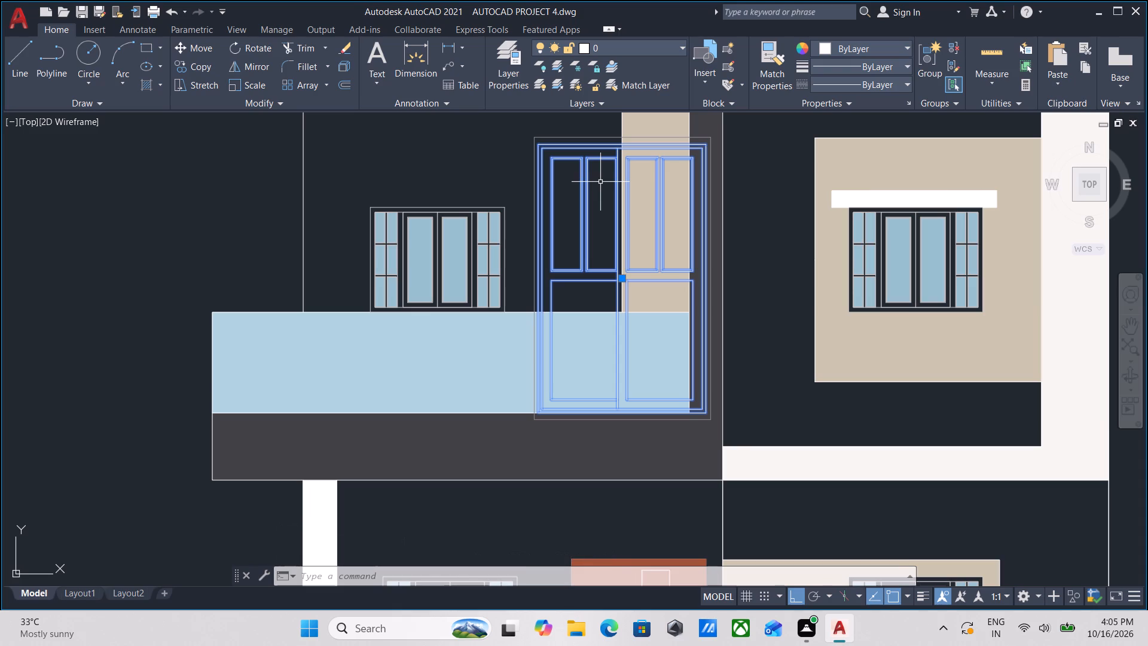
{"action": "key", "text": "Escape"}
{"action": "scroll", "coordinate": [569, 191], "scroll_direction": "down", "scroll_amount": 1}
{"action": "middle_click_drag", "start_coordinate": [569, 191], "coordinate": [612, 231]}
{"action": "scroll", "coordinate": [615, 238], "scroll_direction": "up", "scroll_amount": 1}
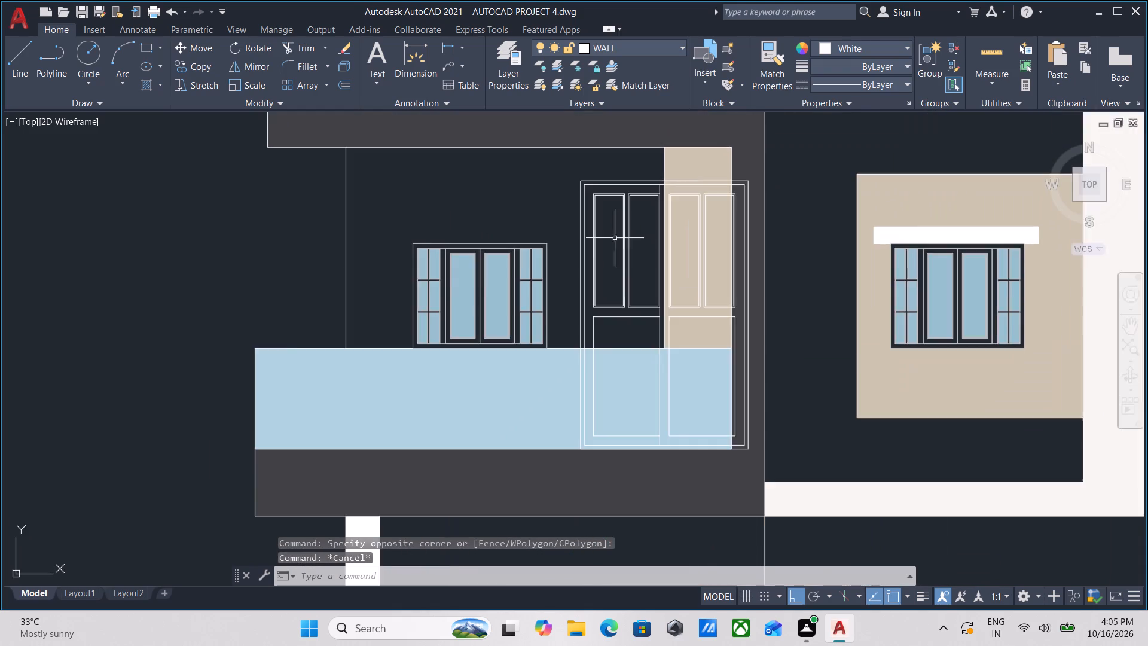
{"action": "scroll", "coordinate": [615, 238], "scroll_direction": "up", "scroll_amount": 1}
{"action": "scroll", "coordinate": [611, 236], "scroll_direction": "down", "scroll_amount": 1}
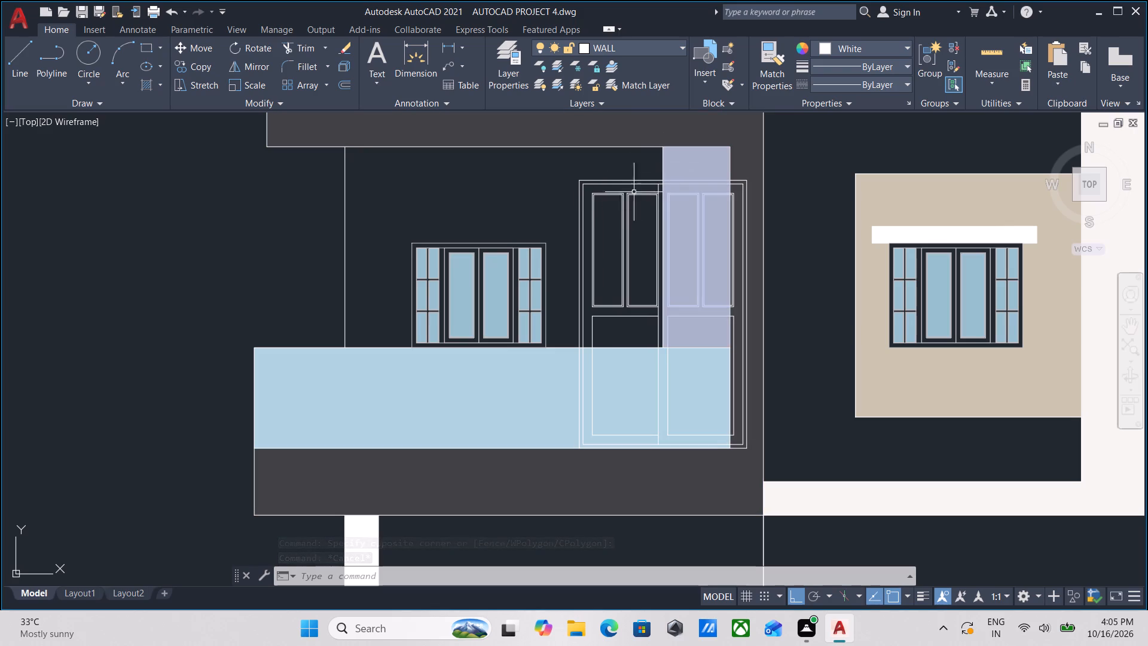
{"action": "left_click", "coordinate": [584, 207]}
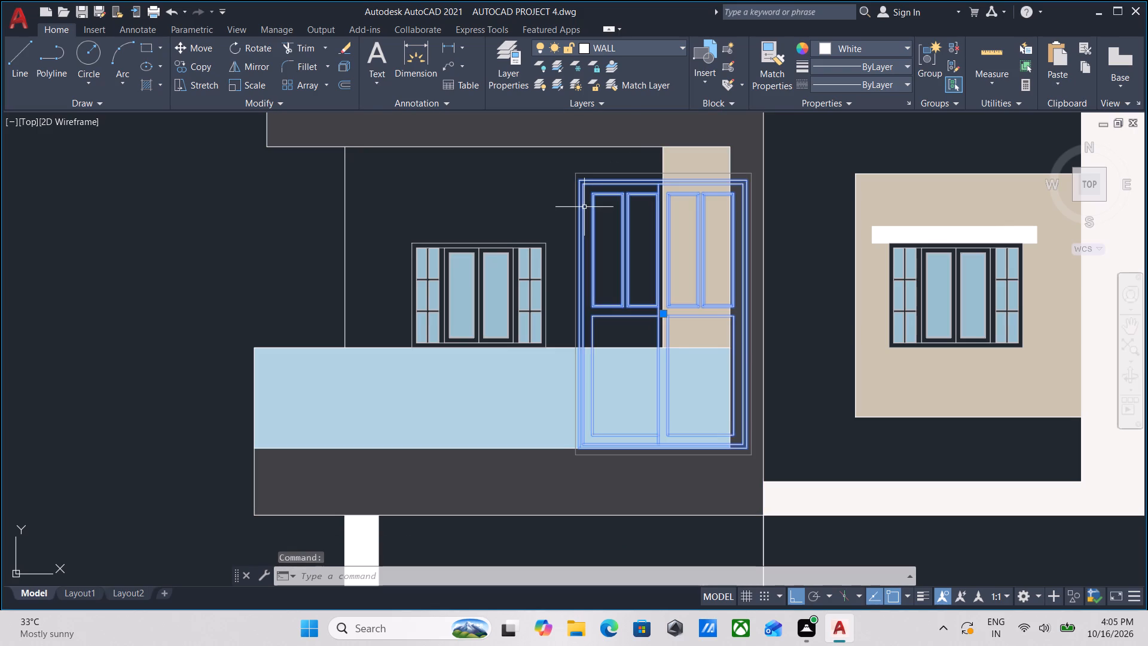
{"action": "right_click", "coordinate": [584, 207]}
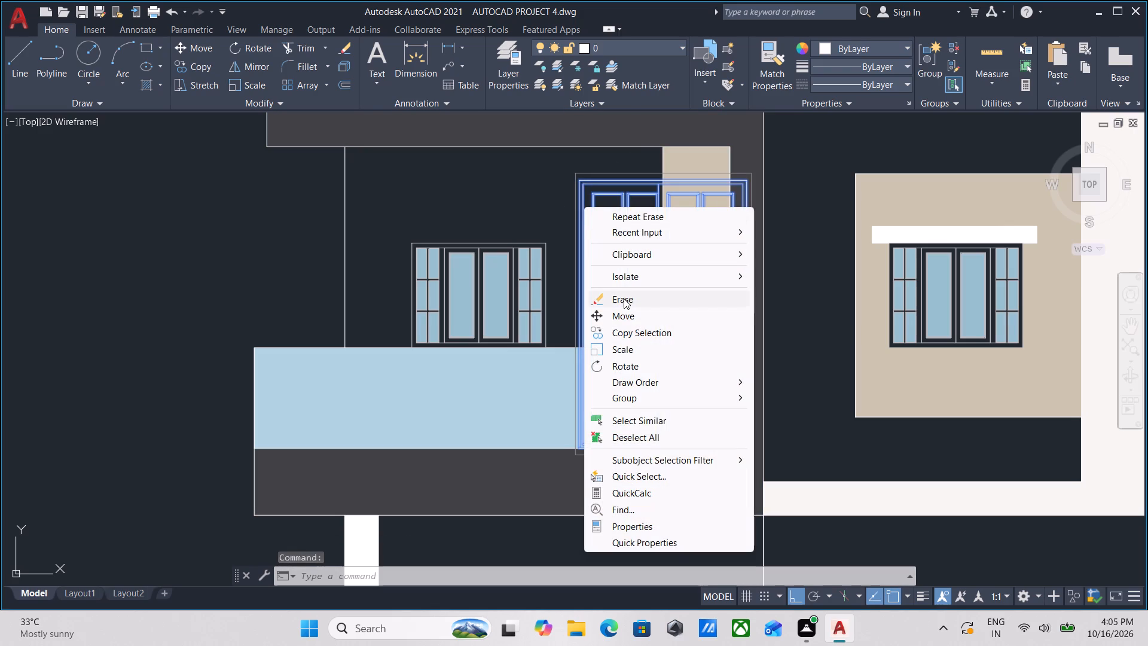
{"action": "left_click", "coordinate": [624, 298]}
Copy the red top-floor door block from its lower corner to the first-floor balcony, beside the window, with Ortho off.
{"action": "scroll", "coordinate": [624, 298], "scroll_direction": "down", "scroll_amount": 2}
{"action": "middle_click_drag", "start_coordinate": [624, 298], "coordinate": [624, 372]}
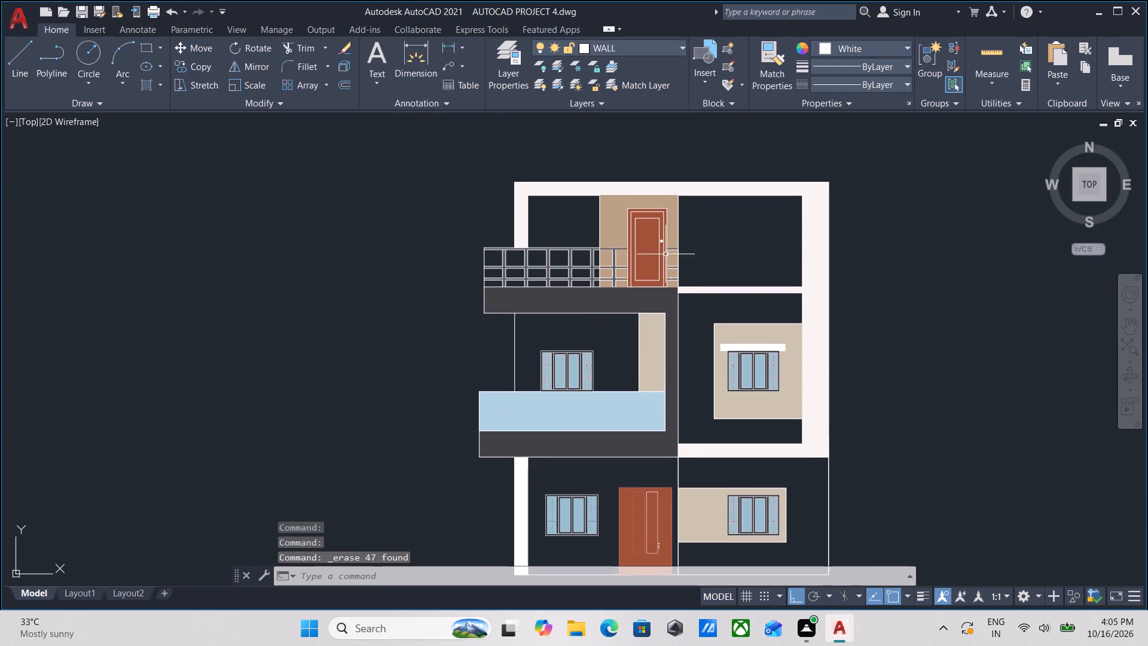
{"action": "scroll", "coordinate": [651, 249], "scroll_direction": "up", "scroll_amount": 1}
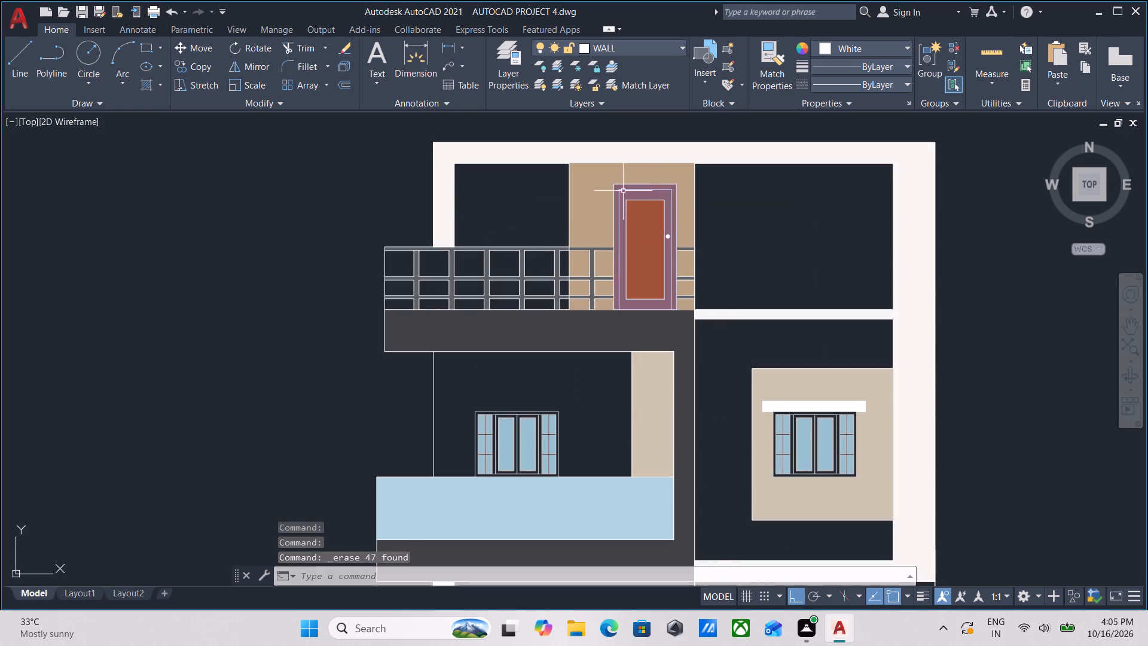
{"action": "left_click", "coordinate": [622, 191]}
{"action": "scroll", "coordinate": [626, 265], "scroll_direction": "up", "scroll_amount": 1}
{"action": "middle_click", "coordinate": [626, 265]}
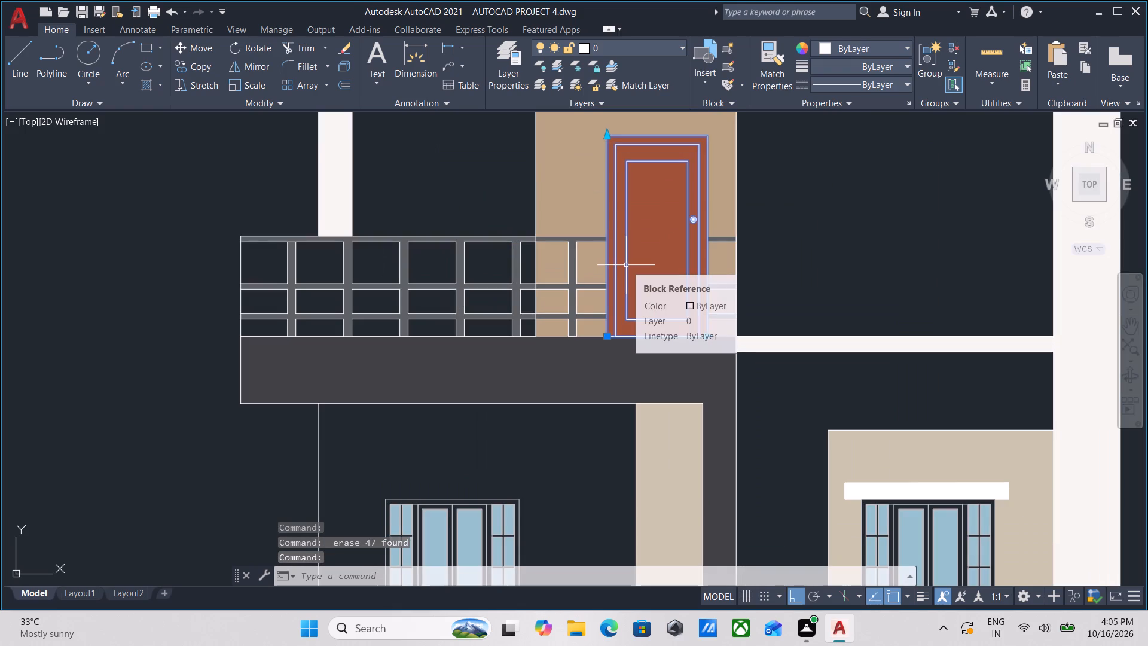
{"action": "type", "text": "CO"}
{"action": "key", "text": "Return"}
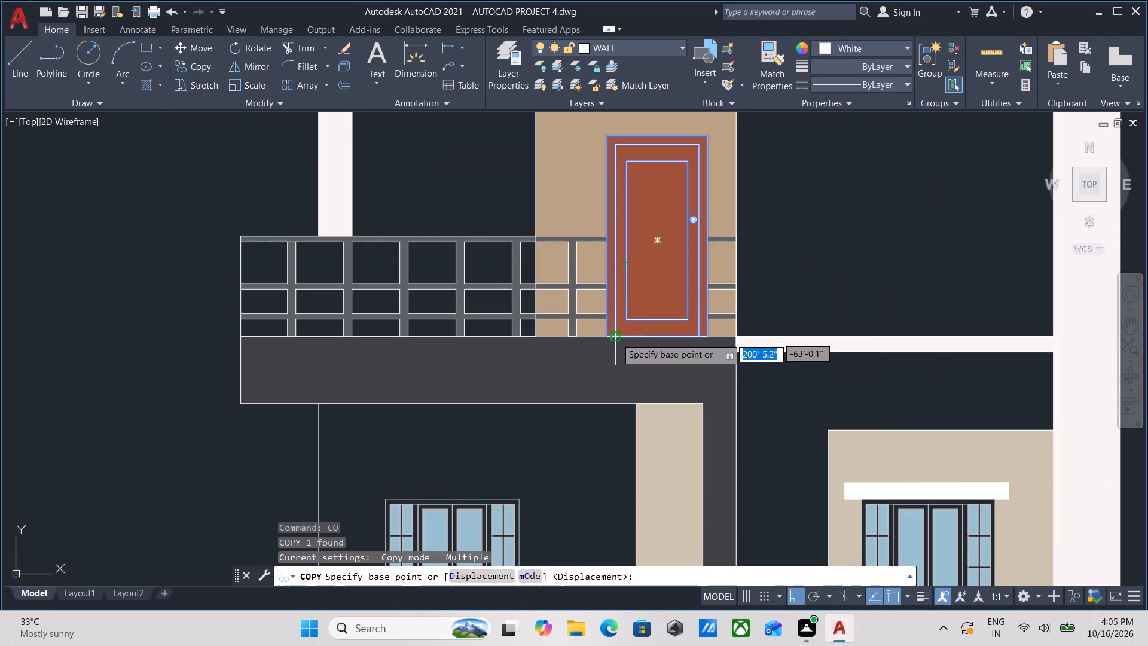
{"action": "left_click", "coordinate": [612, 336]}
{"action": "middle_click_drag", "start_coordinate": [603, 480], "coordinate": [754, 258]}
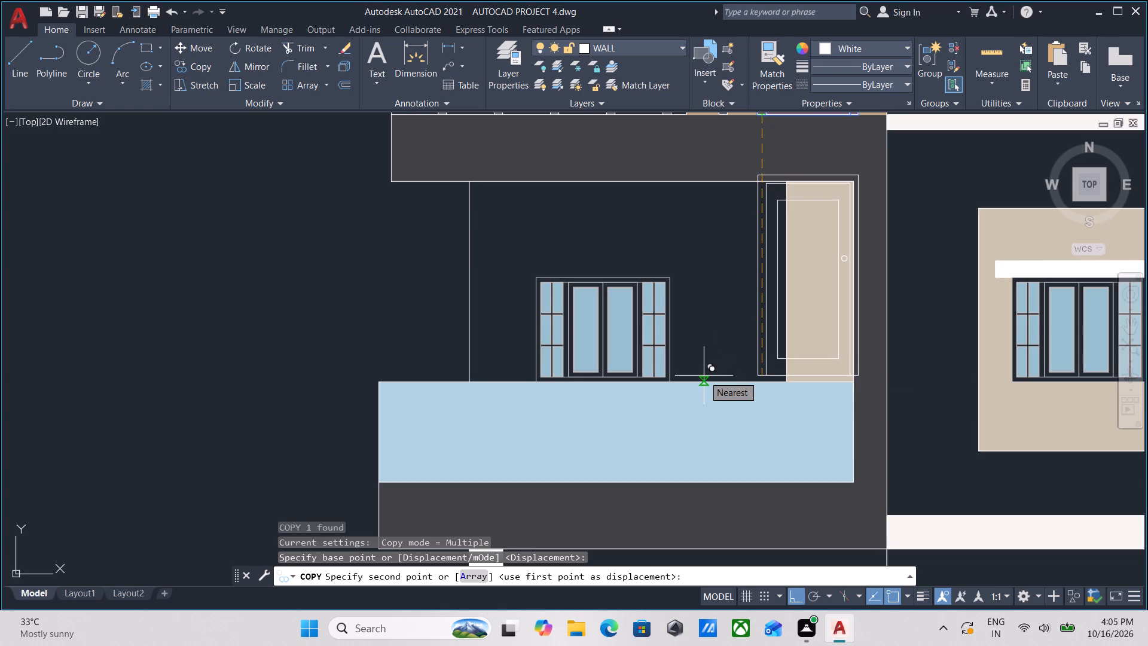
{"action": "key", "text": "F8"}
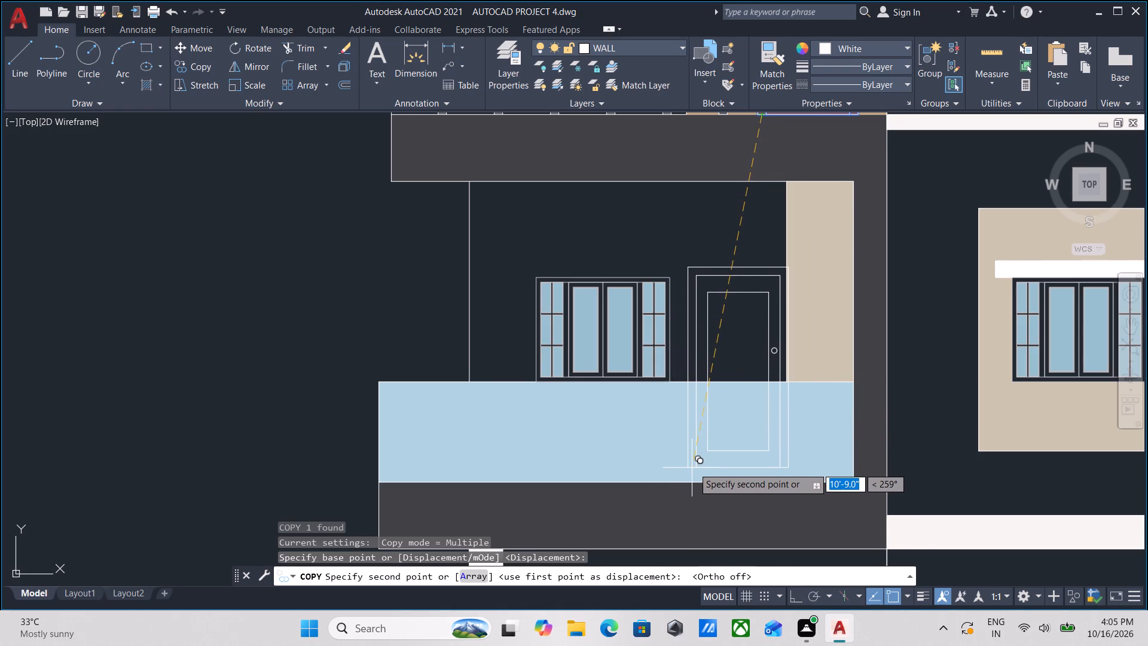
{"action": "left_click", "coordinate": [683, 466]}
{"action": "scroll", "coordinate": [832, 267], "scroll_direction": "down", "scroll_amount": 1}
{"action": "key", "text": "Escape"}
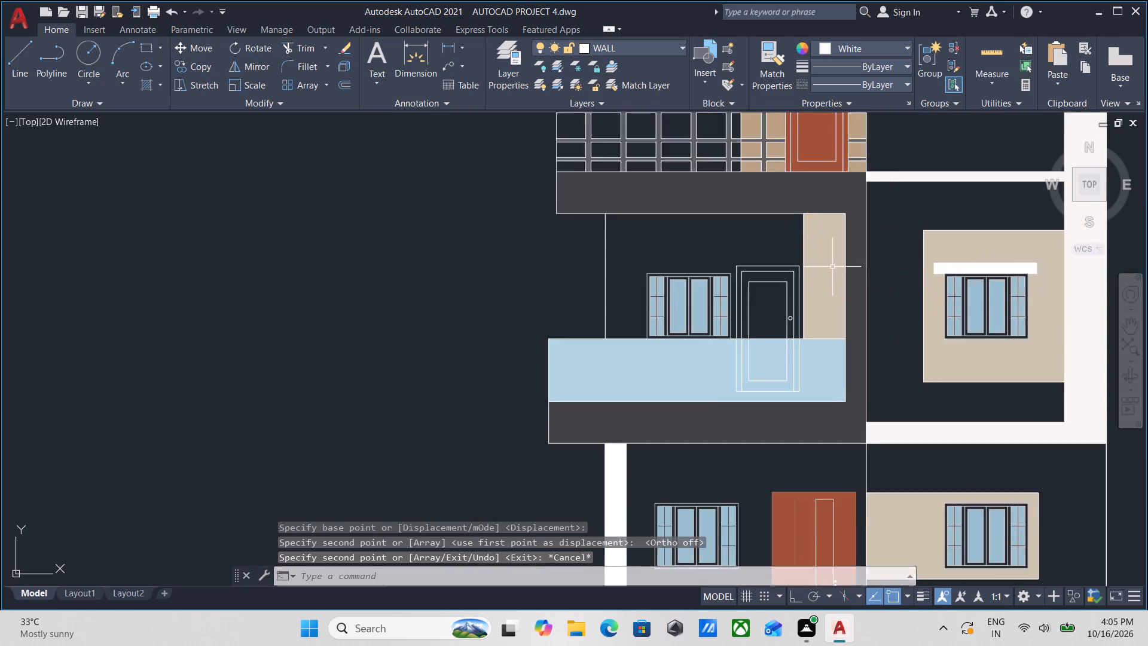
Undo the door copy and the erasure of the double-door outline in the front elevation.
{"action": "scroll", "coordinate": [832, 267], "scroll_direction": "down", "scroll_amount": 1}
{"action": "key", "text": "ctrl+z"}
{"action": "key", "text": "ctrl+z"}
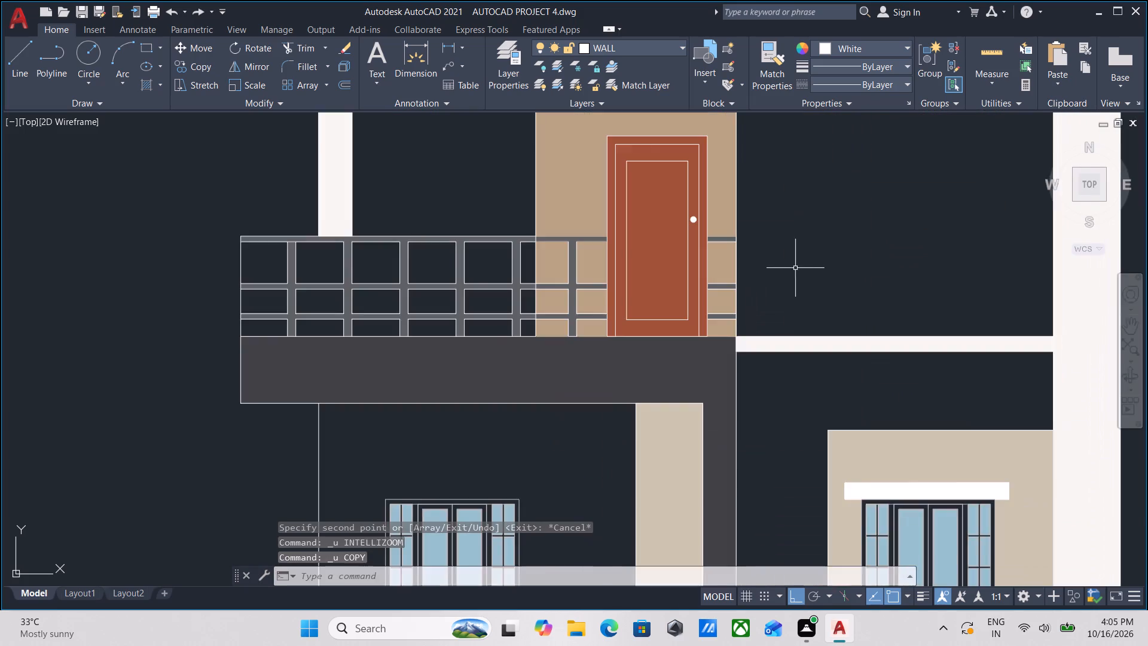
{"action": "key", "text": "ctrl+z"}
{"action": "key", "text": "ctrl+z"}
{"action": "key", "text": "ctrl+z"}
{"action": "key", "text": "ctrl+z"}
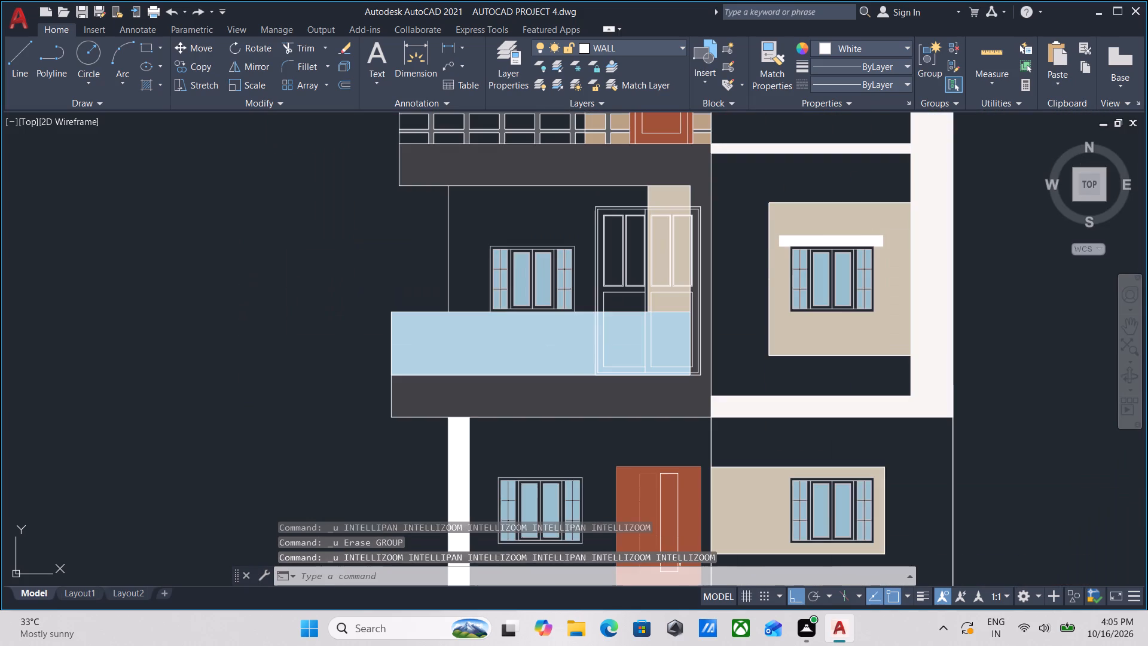
Erase the white double-door outline behind the first-floor balcony in the front elevation.
{"action": "scroll", "coordinate": [692, 234], "scroll_direction": "down", "scroll_amount": 3}
{"action": "scroll", "coordinate": [681, 221], "scroll_direction": "up", "scroll_amount": 2}
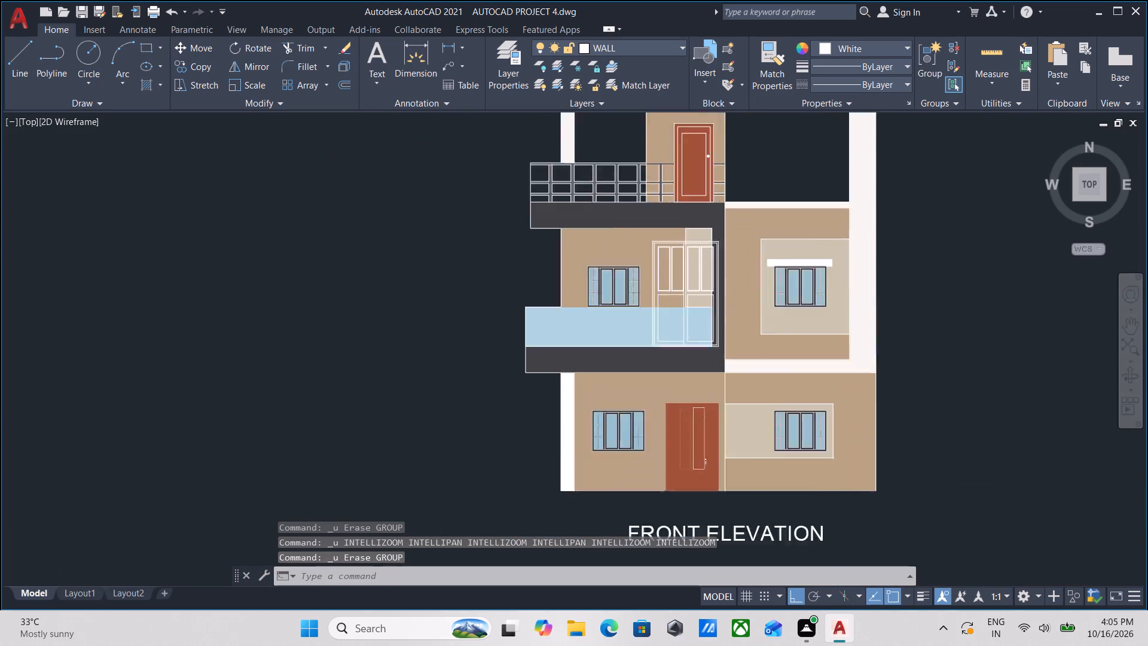
{"action": "scroll", "coordinate": [681, 221], "scroll_direction": "up", "scroll_amount": 3}
{"action": "left_click", "coordinate": [611, 249]}
{"action": "right_click", "coordinate": [611, 249]}
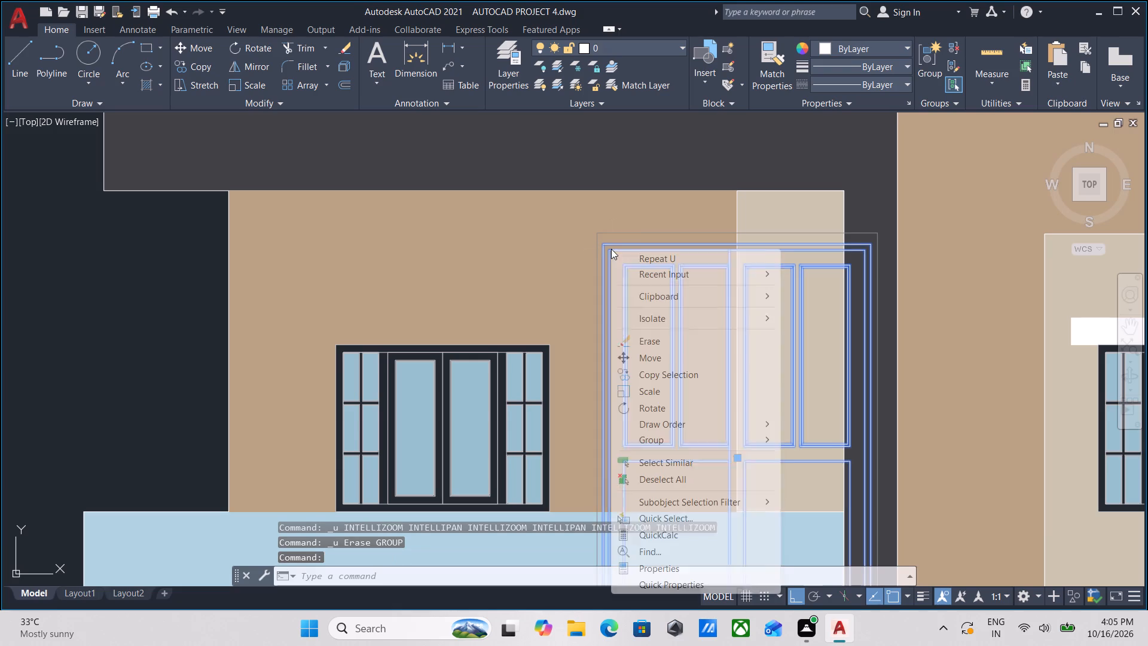
{"action": "left_click", "coordinate": [640, 336]}
Correct the ending of the construction area label below the plans so its unit reads SQUREFEETS.
{"action": "scroll", "coordinate": [640, 336], "scroll_direction": "up", "scroll_amount": 1}
{"action": "scroll", "coordinate": [640, 336], "scroll_direction": "down", "scroll_amount": 4}
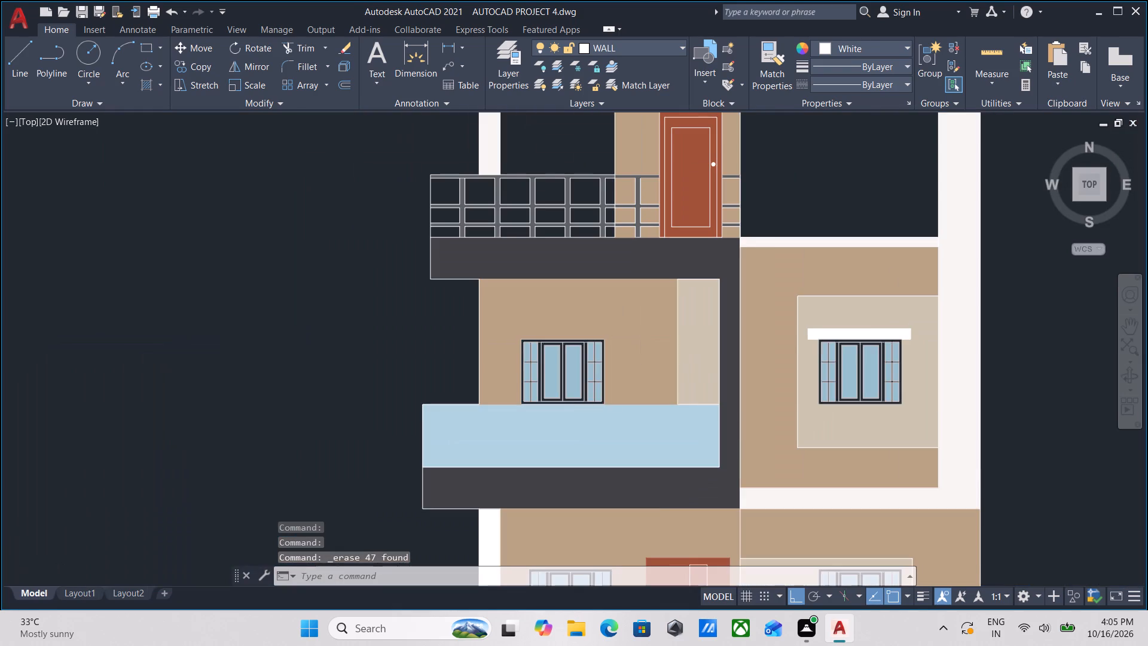
{"action": "scroll", "coordinate": [624, 341], "scroll_direction": "down", "scroll_amount": 1}
{"action": "middle_click_drag", "start_coordinate": [624, 341], "coordinate": [688, 250]}
{"action": "middle_click_drag", "start_coordinate": [520, 255], "coordinate": [856, 527]}
{"action": "scroll", "coordinate": [657, 424], "scroll_direction": "up", "scroll_amount": 1}
{"action": "middle_click_drag", "start_coordinate": [657, 422], "coordinate": [826, 549]}
{"action": "scroll", "coordinate": [817, 541], "scroll_direction": "down", "scroll_amount": 1}
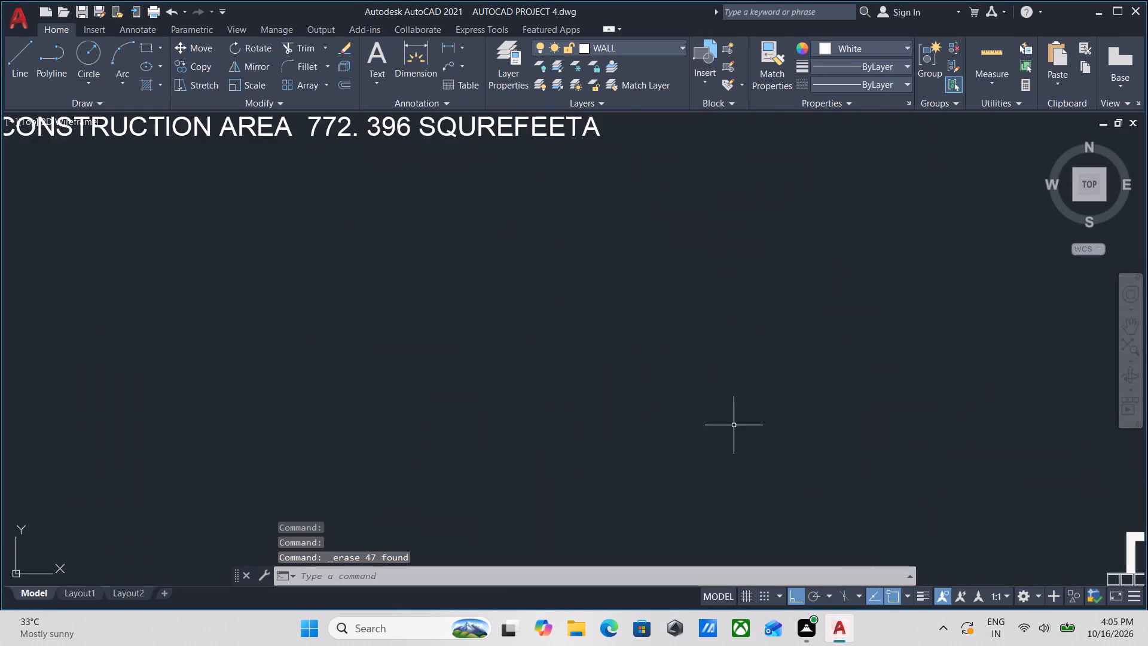
{"action": "scroll", "coordinate": [728, 408], "scroll_direction": "down", "scroll_amount": 3}
{"action": "middle_click_drag", "start_coordinate": [728, 408], "coordinate": [764, 489]}
{"action": "scroll", "coordinate": [764, 489], "scroll_direction": "up", "scroll_amount": 3}
{"action": "scroll", "coordinate": [685, 337], "scroll_direction": "up", "scroll_amount": 1}
{"action": "double_click", "coordinate": [671, 318]}
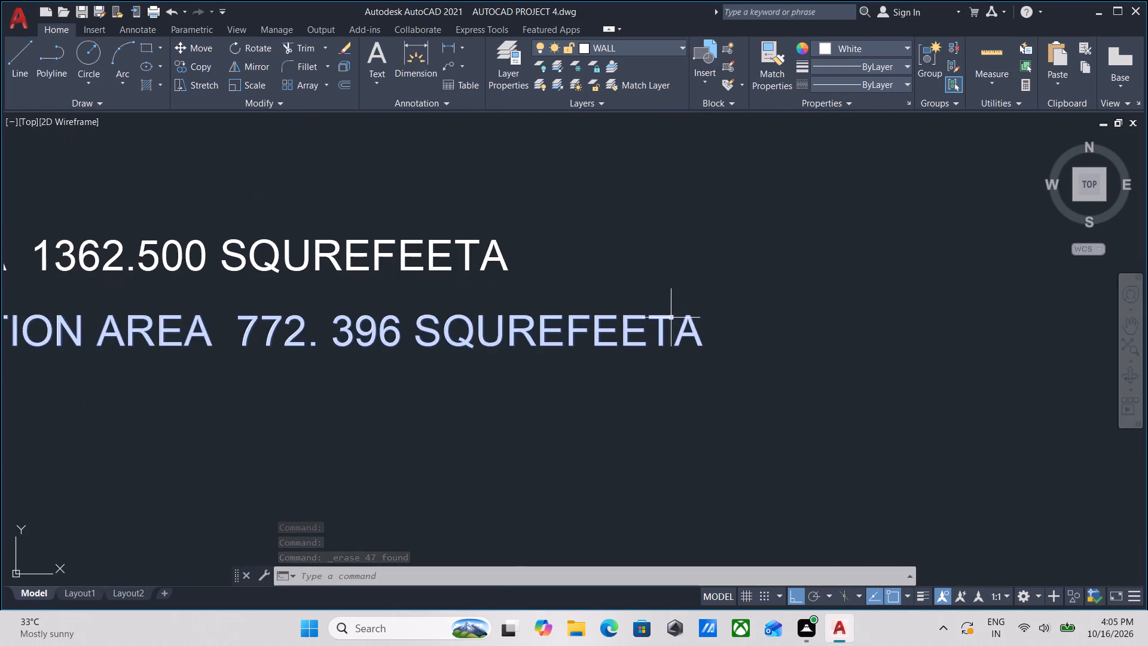
{"action": "left_click", "coordinate": [676, 319]}
{"action": "left_click", "coordinate": [688, 322]}
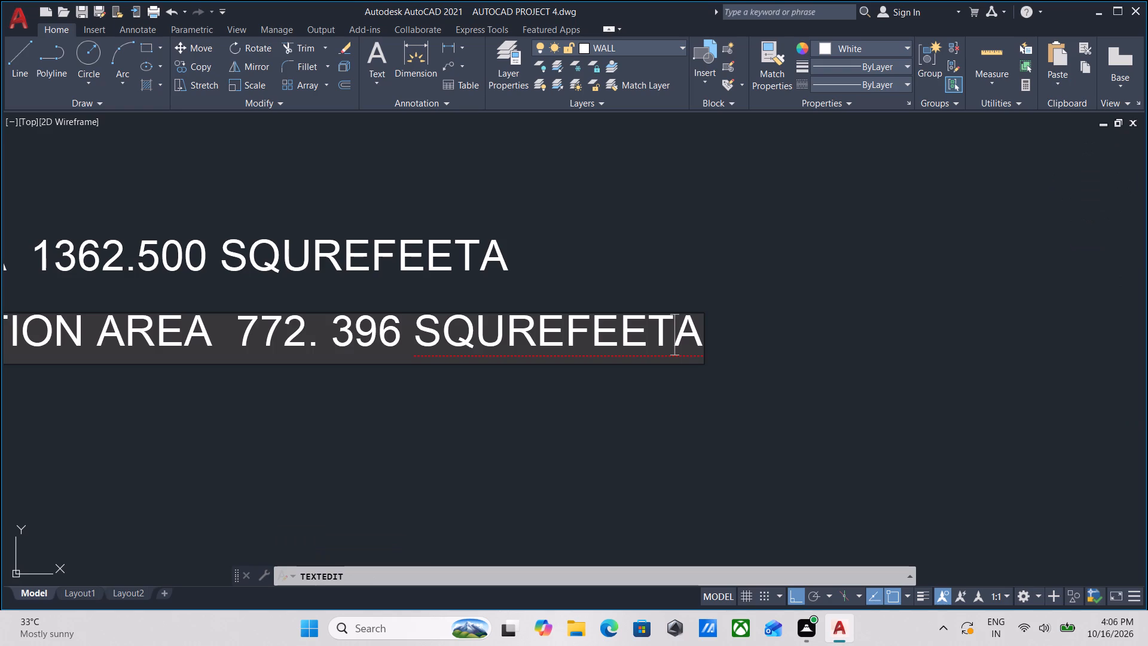
{"action": "left_click", "coordinate": [696, 330]}
{"action": "key", "text": "BackSpace"}
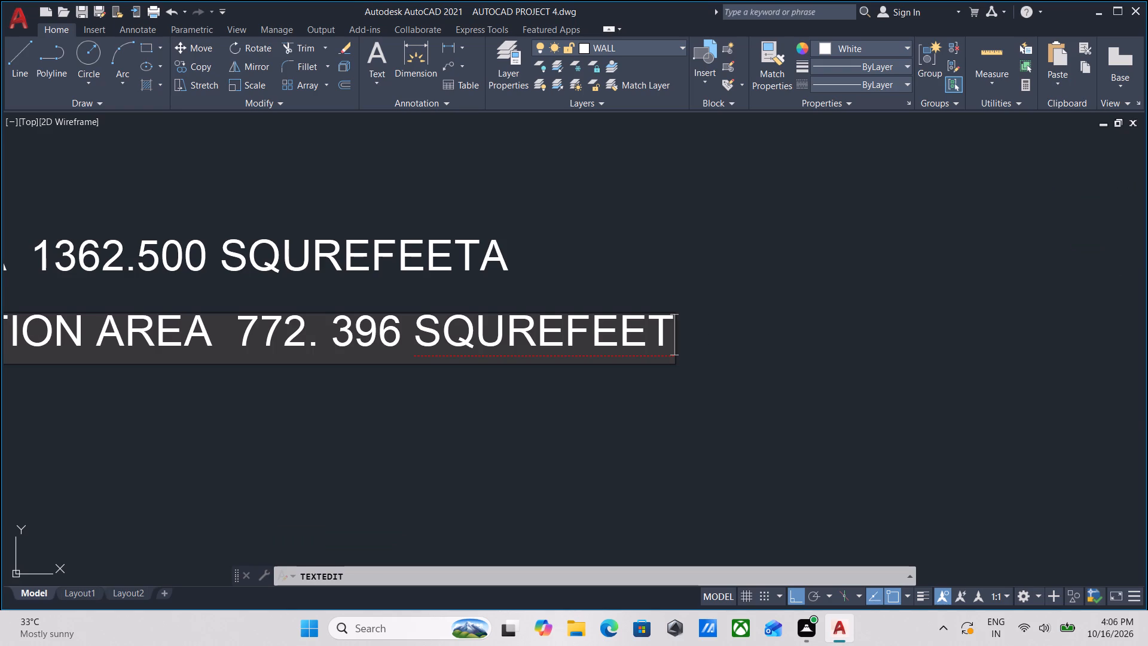
{"action": "key", "text": "s"}
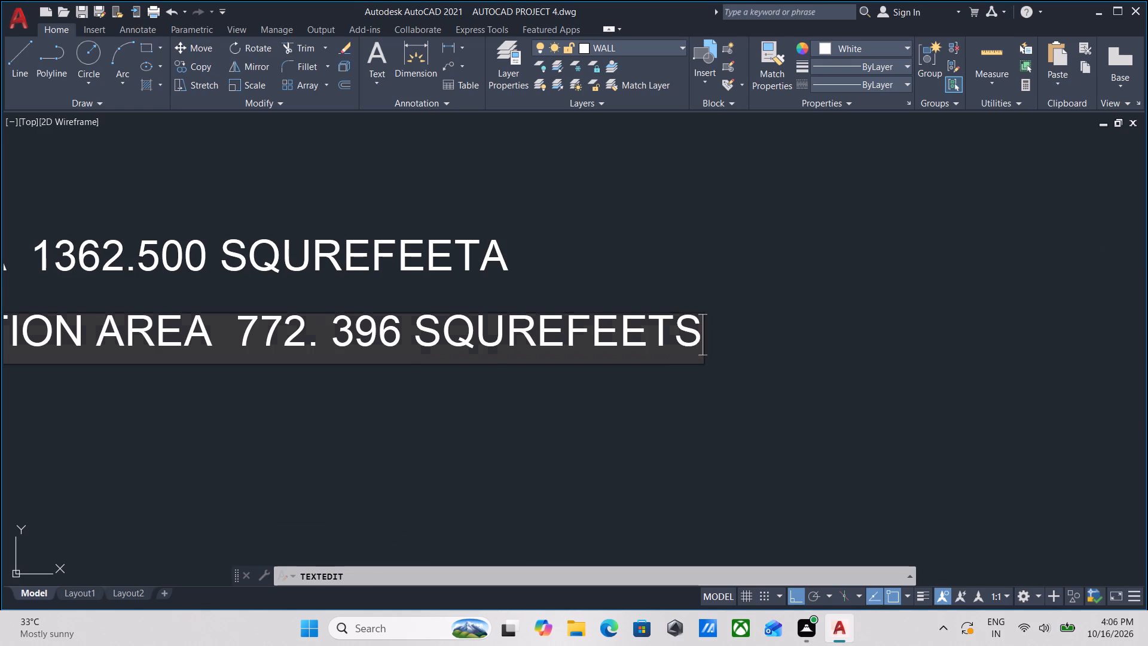
{"action": "key", "text": "Return"}
{"action": "key", "text": "Return"}
Remove the stray final A from the total area label so its unit reads SQUREFEET.
{"action": "scroll", "coordinate": [610, 248], "scroll_direction": "down", "scroll_amount": 2}
{"action": "middle_click_drag", "start_coordinate": [610, 248], "coordinate": [685, 315]}
{"action": "scroll", "coordinate": [637, 317], "scroll_direction": "up", "scroll_amount": 2}
{"action": "double_click", "coordinate": [644, 316]}
{"action": "left_click", "coordinate": [644, 316]}
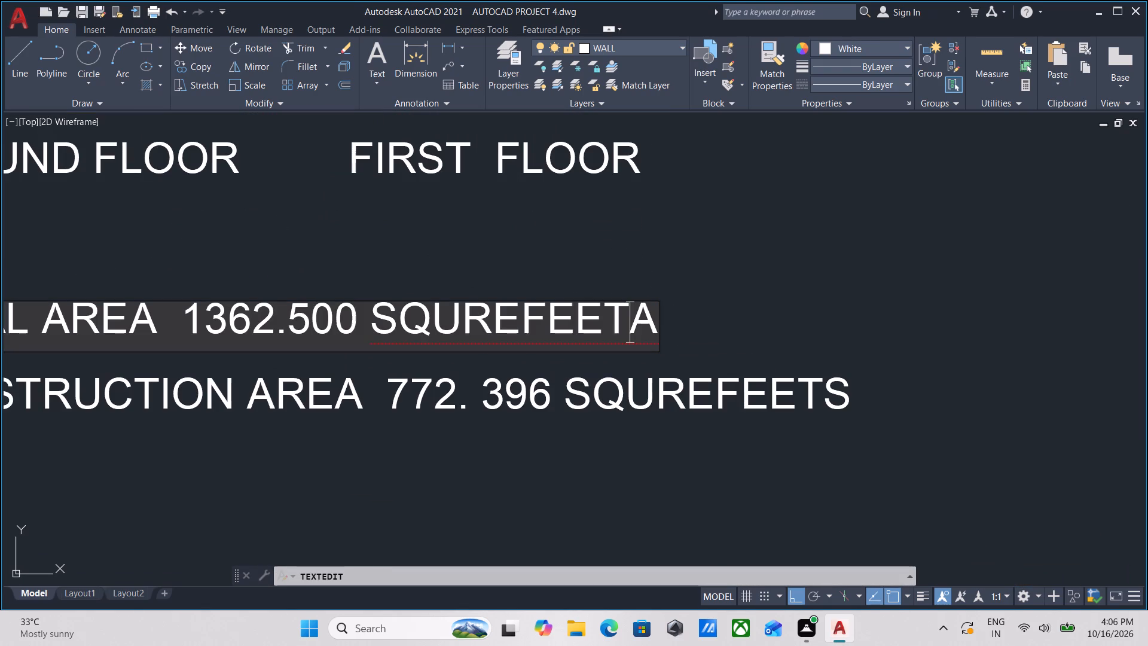
{"action": "left_click", "coordinate": [644, 316]}
{"action": "left_click", "coordinate": [648, 317]}
{"action": "key", "text": "BackSpace"}
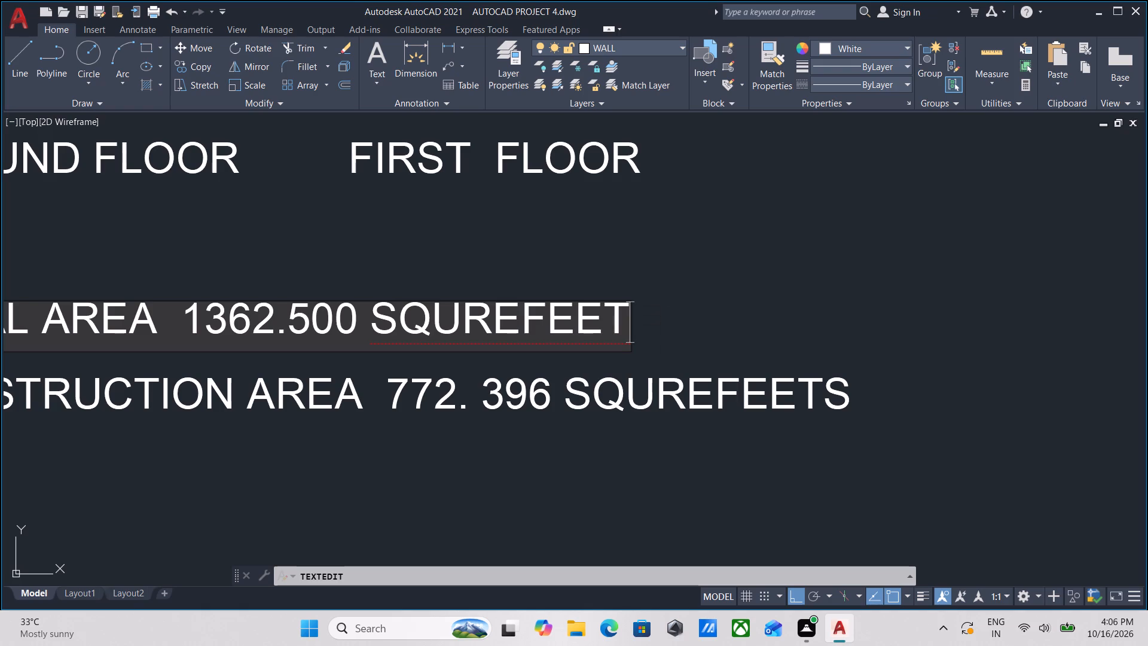
{"action": "key", "text": "Return"}
{"action": "key", "text": "Return"}
Examine the room layouts, furniture and labels of the ground-floor and first-floor plans.
{"action": "scroll", "coordinate": [659, 112], "scroll_direction": "down", "scroll_amount": 4}
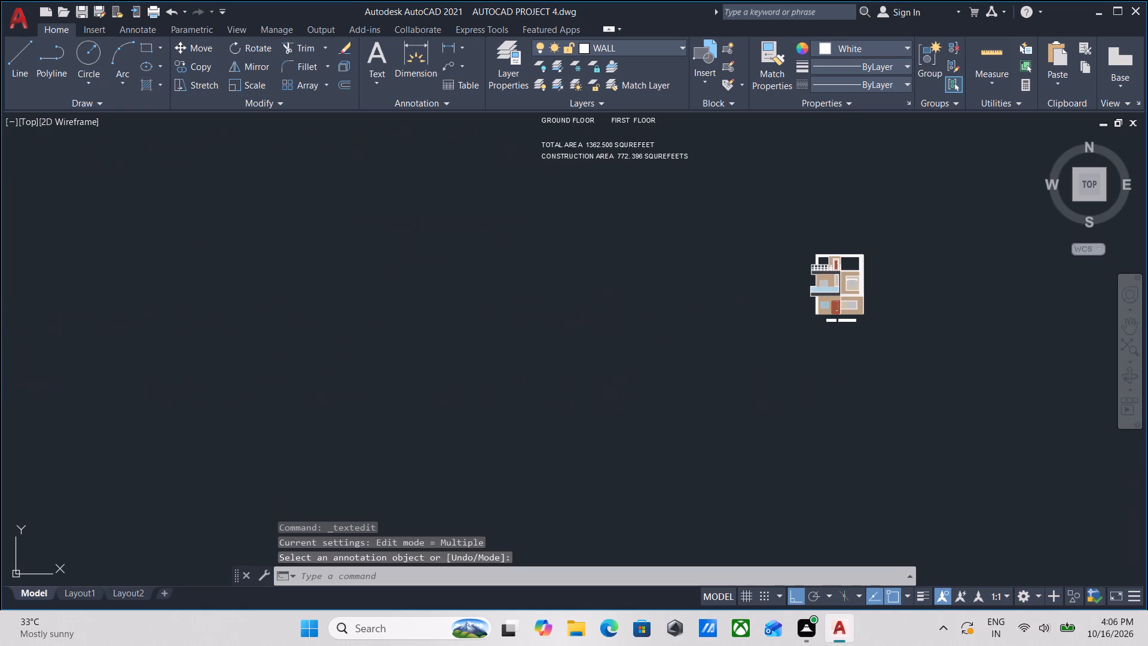
{"action": "middle_click_drag", "start_coordinate": [669, 110], "coordinate": [613, 340]}
{"action": "middle_click_drag", "start_coordinate": [636, 212], "coordinate": [579, 438]}
{"action": "scroll", "coordinate": [572, 258], "scroll_direction": "up", "scroll_amount": 5}
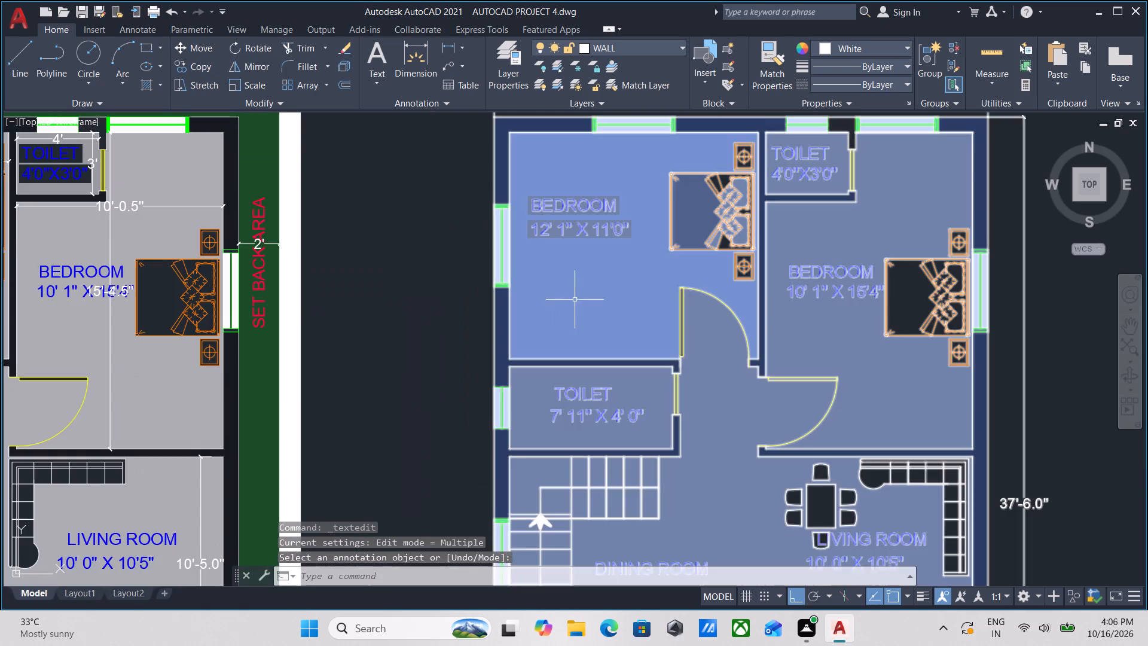
{"action": "middle_click_drag", "start_coordinate": [595, 286], "coordinate": [566, 383]}
{"action": "scroll", "coordinate": [565, 387], "scroll_direction": "up", "scroll_amount": 1}
{"action": "scroll", "coordinate": [579, 323], "scroll_direction": "down", "scroll_amount": 1}
{"action": "middle_click_drag", "start_coordinate": [579, 323], "coordinate": [606, 267]}
{"action": "scroll", "coordinate": [622, 282], "scroll_direction": "down", "scroll_amount": 2}
{"action": "middle_click_drag", "start_coordinate": [625, 295], "coordinate": [692, 180]}
{"action": "scroll", "coordinate": [719, 291], "scroll_direction": "down", "scroll_amount": 1}
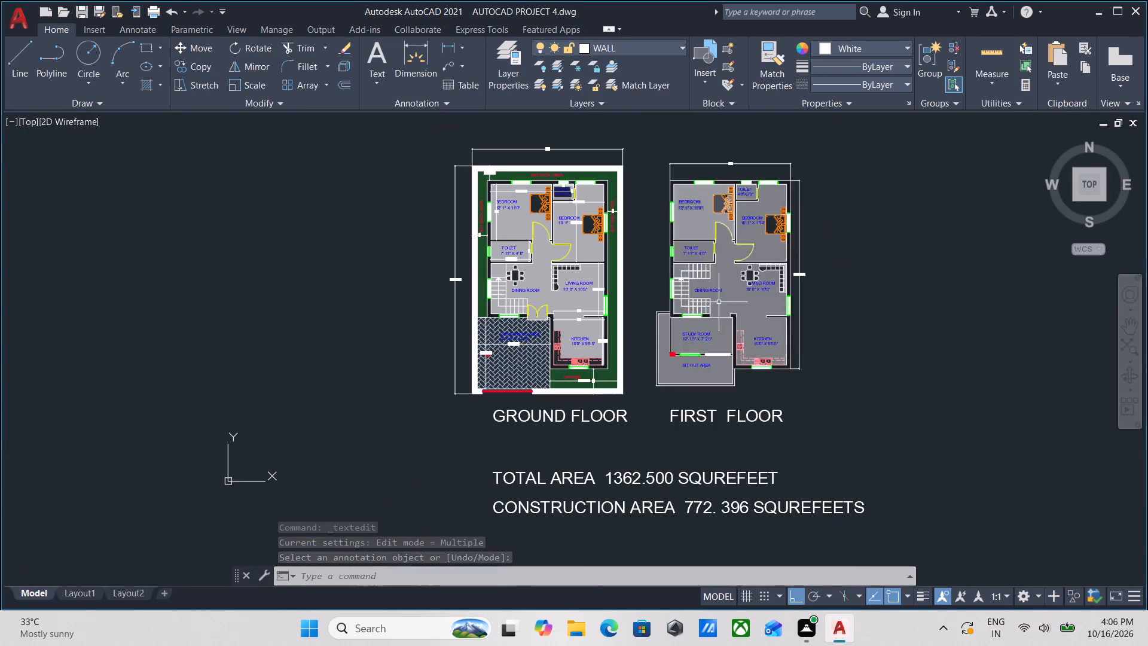
{"action": "scroll", "coordinate": [732, 355], "scroll_direction": "up", "scroll_amount": 4}
{"action": "middle_click_drag", "start_coordinate": [603, 285], "coordinate": [633, 244]}
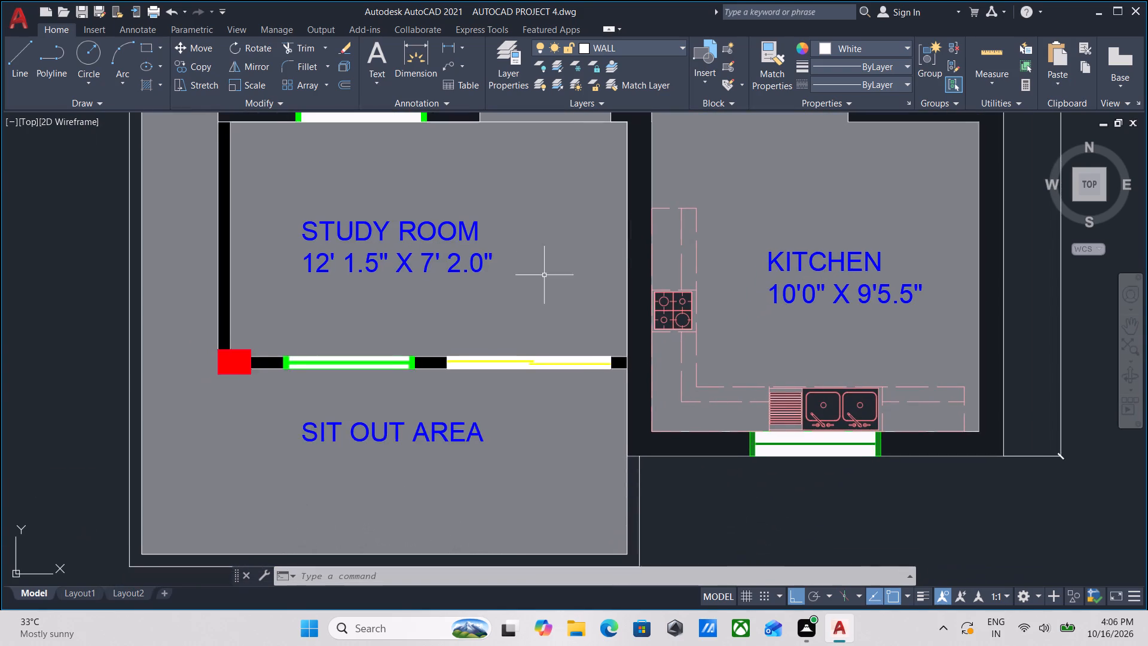
{"action": "scroll", "coordinate": [507, 283], "scroll_direction": "down", "scroll_amount": 1}
{"action": "middle_click_drag", "start_coordinate": [507, 283], "coordinate": [518, 419]}
{"action": "middle_click_drag", "start_coordinate": [538, 302], "coordinate": [554, 440]}
{"action": "middle_click_drag", "start_coordinate": [506, 312], "coordinate": [580, 373]}
{"action": "scroll", "coordinate": [500, 335], "scroll_direction": "down", "scroll_amount": 2}
{"action": "middle_click_drag", "start_coordinate": [516, 324], "coordinate": [693, 297]}
{"action": "scroll", "coordinate": [412, 310], "scroll_direction": "up", "scroll_amount": 1}
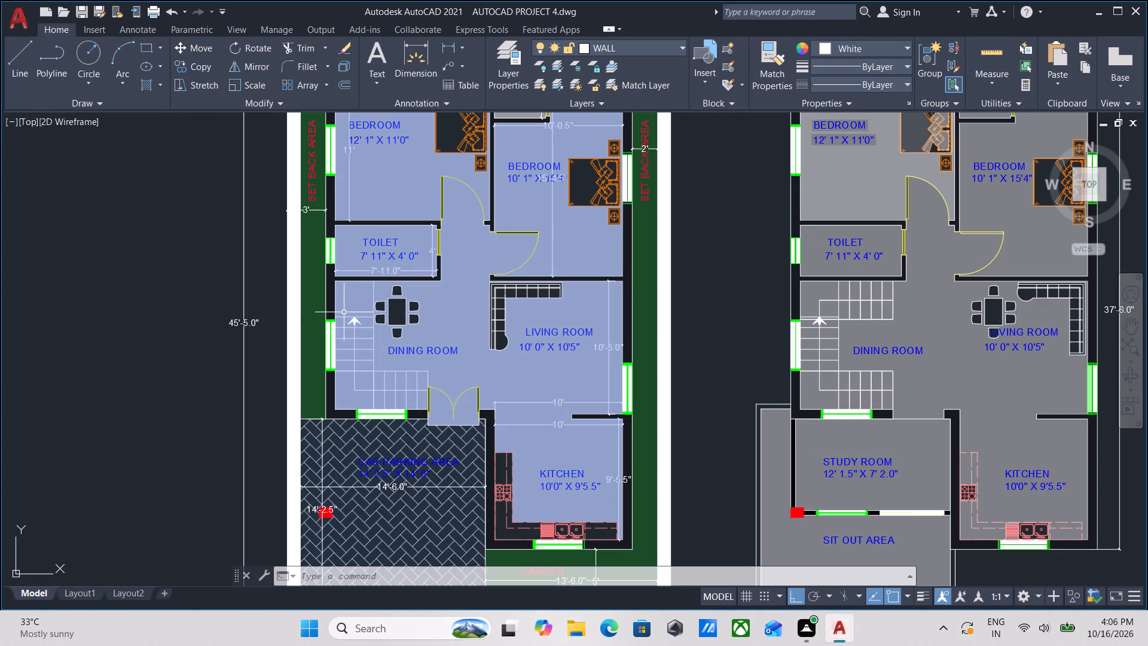
{"action": "scroll", "coordinate": [332, 316], "scroll_direction": "up", "scroll_amount": 1}
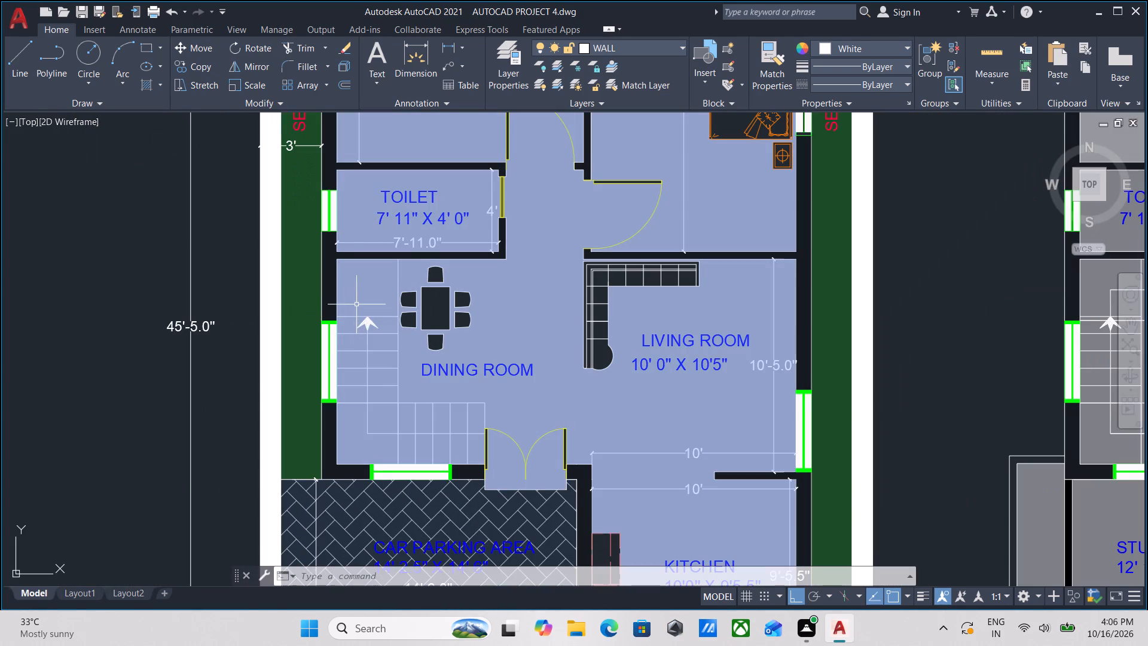
{"action": "scroll", "coordinate": [494, 320], "scroll_direction": "down", "scroll_amount": 2}
{"action": "middle_click_drag", "start_coordinate": [497, 316], "coordinate": [489, 269]}
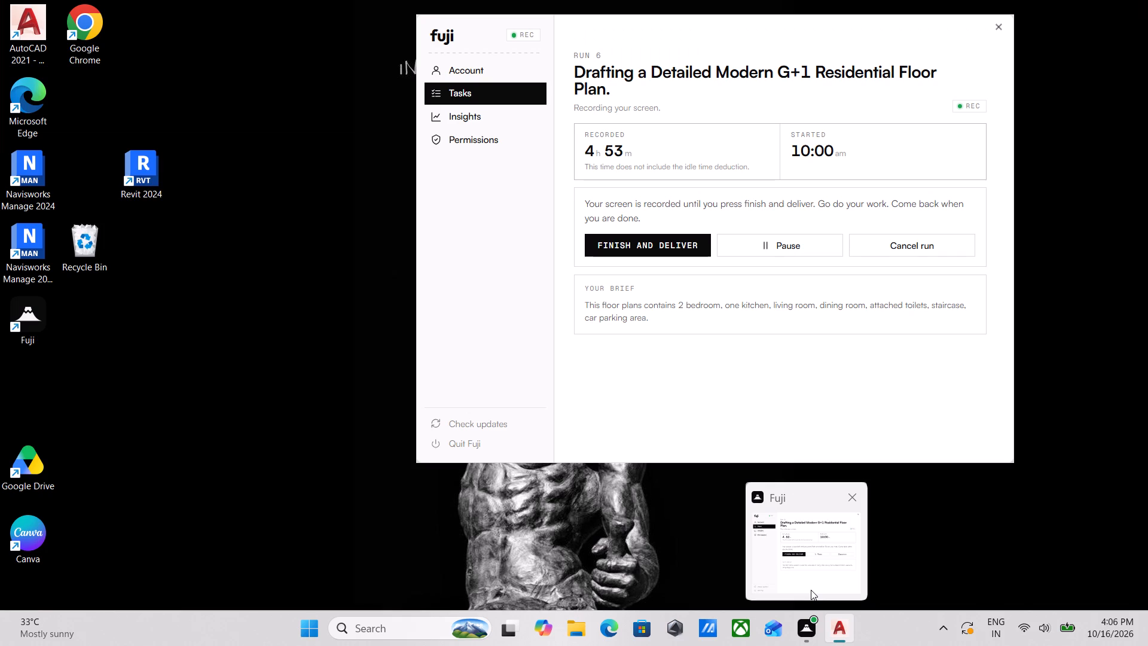
Inspect the first-floor study room and sit out area, and the ground-floor kitchen, garden and car parking area.
{"action": "scroll", "coordinate": [719, 394], "scroll_direction": "down", "scroll_amount": 1}
{"action": "scroll", "coordinate": [880, 443], "scroll_direction": "up", "scroll_amount": 3}
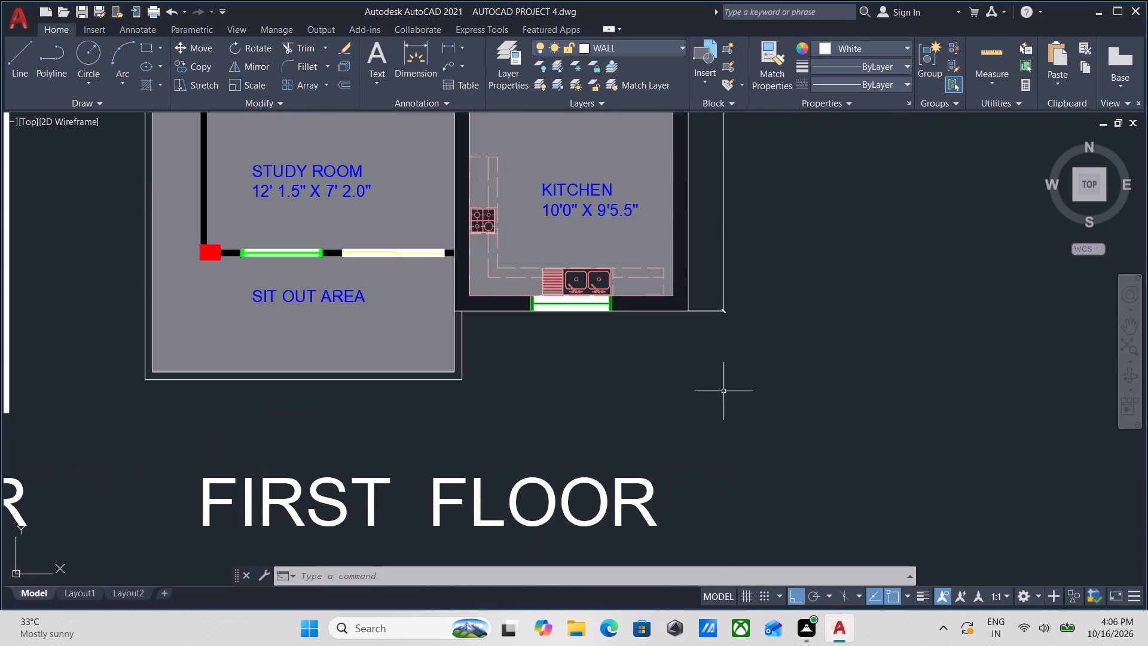
{"action": "scroll", "coordinate": [662, 385], "scroll_direction": "up", "scroll_amount": 2}
{"action": "scroll", "coordinate": [640, 378], "scroll_direction": "down", "scroll_amount": 2}
{"action": "middle_click_drag", "start_coordinate": [641, 398], "coordinate": [749, 520]}
{"action": "scroll", "coordinate": [627, 432], "scroll_direction": "up", "scroll_amount": 3}
{"action": "scroll", "coordinate": [437, 409], "scroll_direction": "down", "scroll_amount": 1}
{"action": "middle_click_drag", "start_coordinate": [437, 409], "coordinate": [909, 511]}
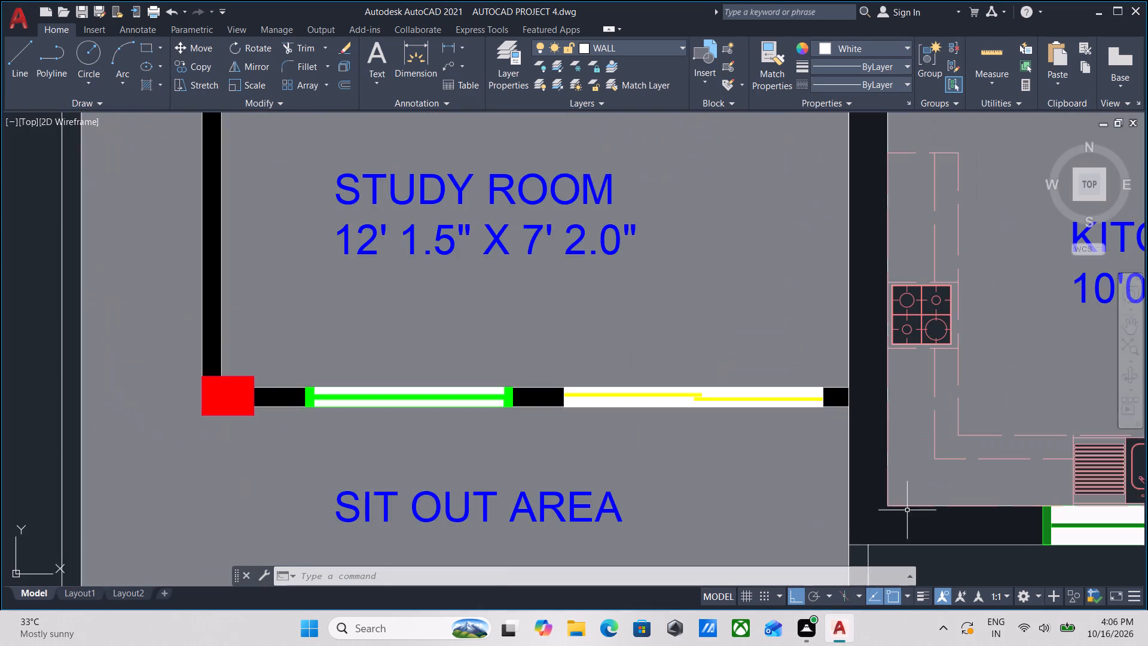
{"action": "scroll", "coordinate": [616, 399], "scroll_direction": "up", "scroll_amount": 3}
{"action": "scroll", "coordinate": [256, 339], "scroll_direction": "down", "scroll_amount": 2}
{"action": "middle_click_drag", "start_coordinate": [234, 339], "coordinate": [404, 309]}
{"action": "scroll", "coordinate": [456, 316], "scroll_direction": "down", "scroll_amount": 3}
{"action": "middle_click_drag", "start_coordinate": [456, 316], "coordinate": [958, 478]}
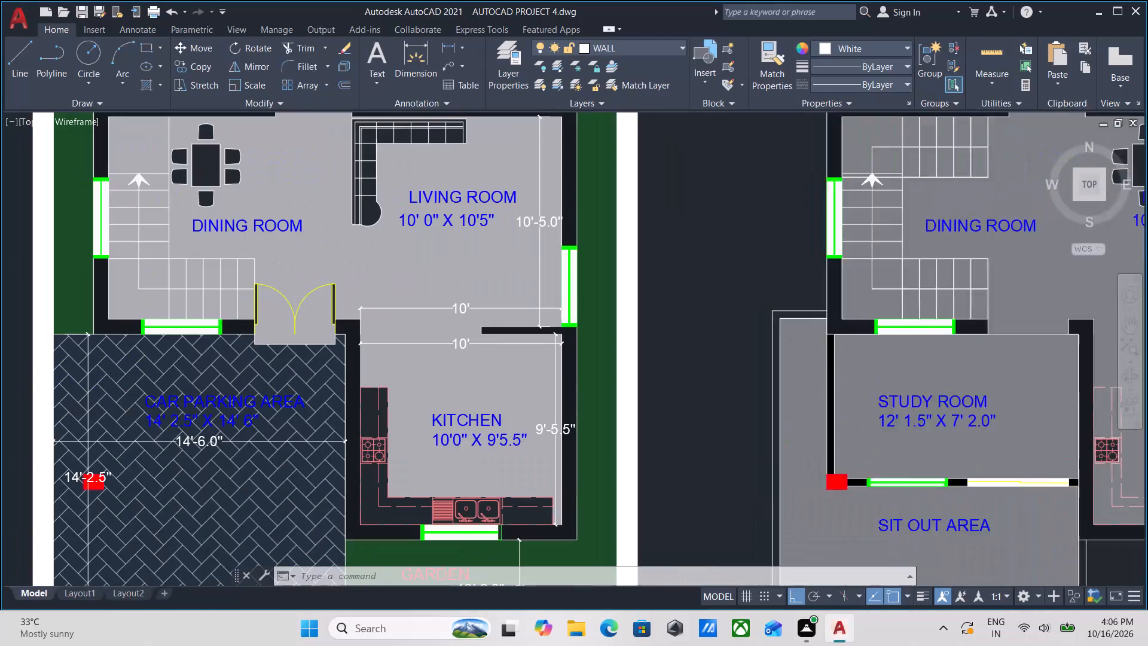
{"action": "middle_click_drag", "start_coordinate": [689, 419], "coordinate": [853, 382]}
{"action": "scroll", "coordinate": [627, 486], "scroll_direction": "up", "scroll_amount": 4}
{"action": "scroll", "coordinate": [616, 473], "scroll_direction": "down", "scroll_amount": 3}
{"action": "middle_click_drag", "start_coordinate": [616, 473], "coordinate": [815, 391]}
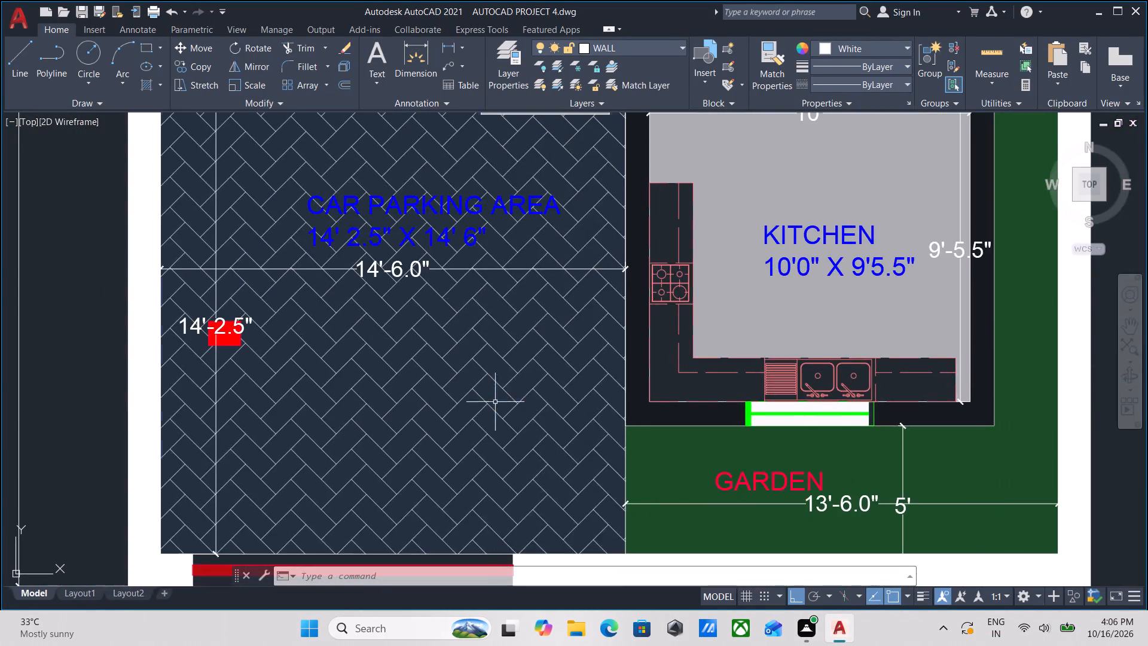
{"action": "scroll", "coordinate": [491, 402], "scroll_direction": "down", "scroll_amount": 3}
{"action": "scroll", "coordinate": [478, 414], "scroll_direction": "up", "scroll_amount": 3}
{"action": "scroll", "coordinate": [447, 415], "scroll_direction": "down", "scroll_amount": 3}
{"action": "middle_click_drag", "start_coordinate": [447, 415], "coordinate": [496, 354]}
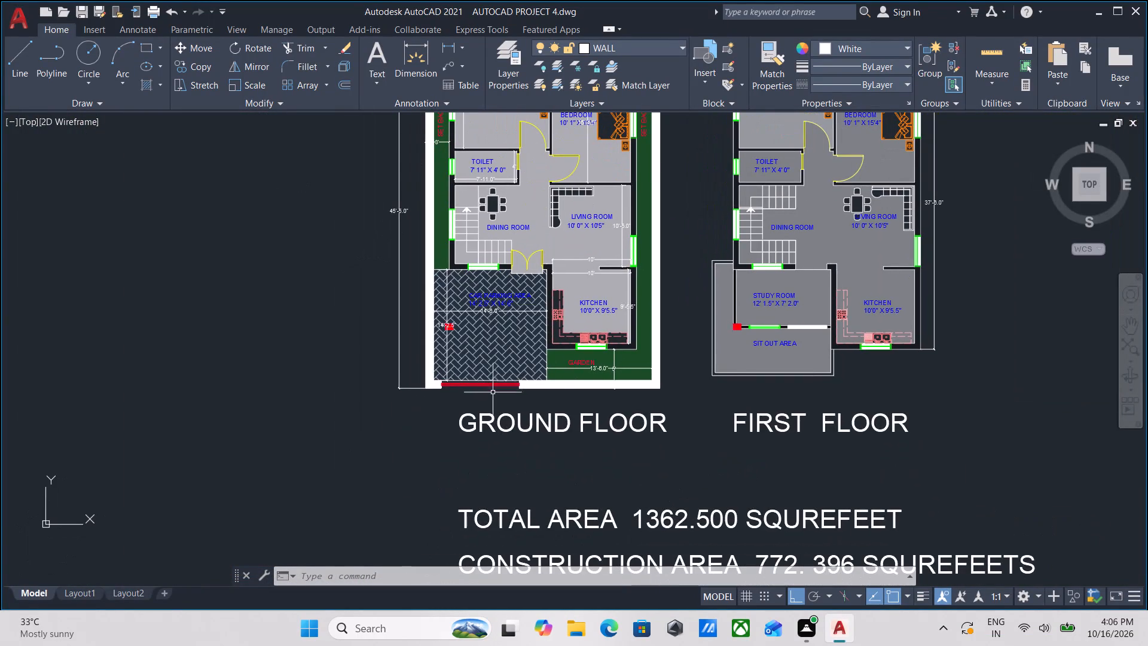
Review both floor plans together with their dimensions, titles and area labels.
{"action": "scroll", "coordinate": [493, 433], "scroll_direction": "down", "scroll_amount": 1}
{"action": "scroll", "coordinate": [511, 450], "scroll_direction": "up", "scroll_amount": 5}
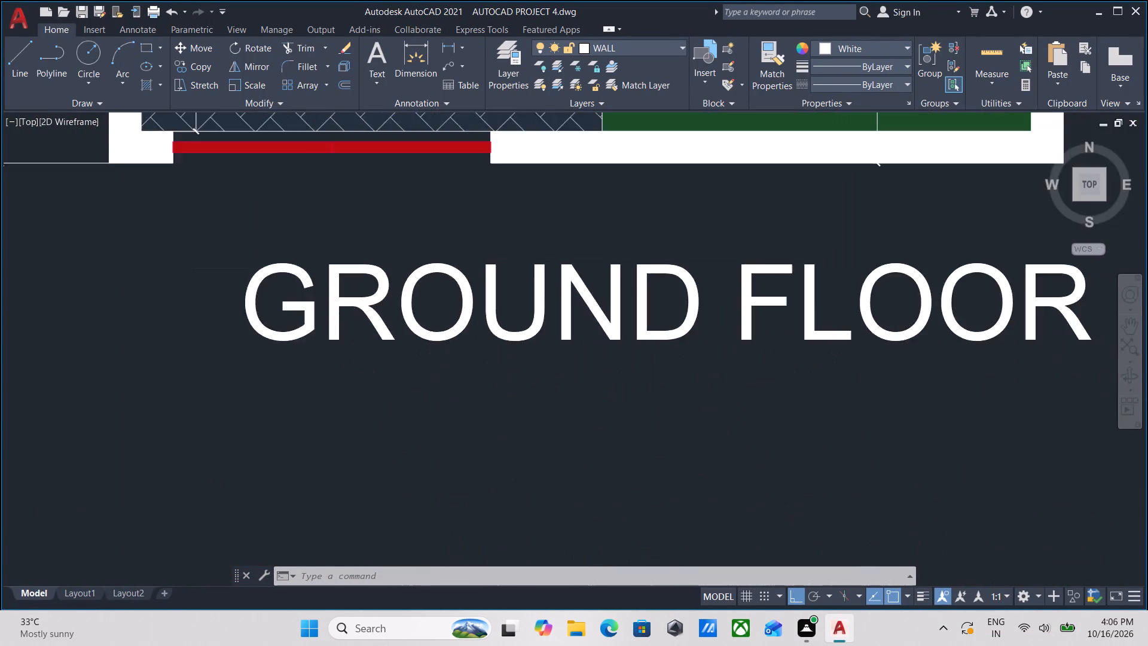
{"action": "scroll", "coordinate": [511, 450], "scroll_direction": "down", "scroll_amount": 6}
{"action": "scroll", "coordinate": [710, 382], "scroll_direction": "up", "scroll_amount": 3}
{"action": "middle_click_drag", "start_coordinate": [726, 345], "coordinate": [774, 325]}
{"action": "scroll", "coordinate": [774, 325], "scroll_direction": "up", "scroll_amount": 1}
{"action": "scroll", "coordinate": [774, 325], "scroll_direction": "down", "scroll_amount": 2}
{"action": "middle_click_drag", "start_coordinate": [774, 325], "coordinate": [849, 396]}
{"action": "scroll", "coordinate": [853, 396], "scroll_direction": "up", "scroll_amount": 1}
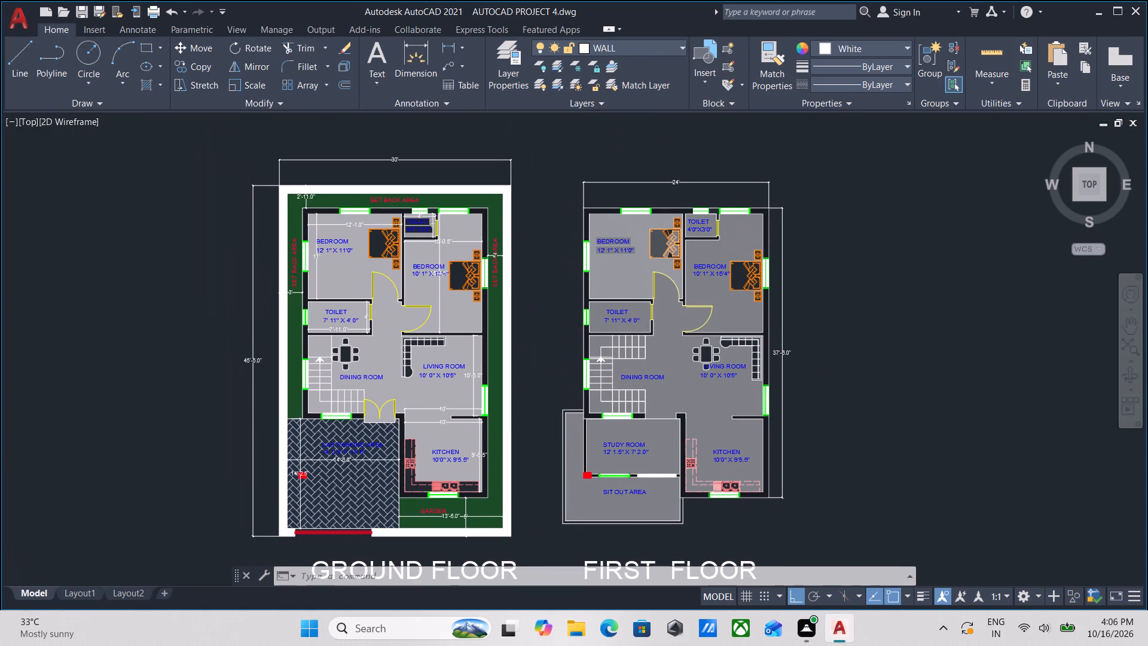
{"action": "scroll", "coordinate": [853, 396], "scroll_direction": "down", "scroll_amount": 2}
{"action": "middle_click_drag", "start_coordinate": [853, 396], "coordinate": [880, 364]}
{"action": "middle_click_drag", "start_coordinate": [884, 445], "coordinate": [889, 406]}
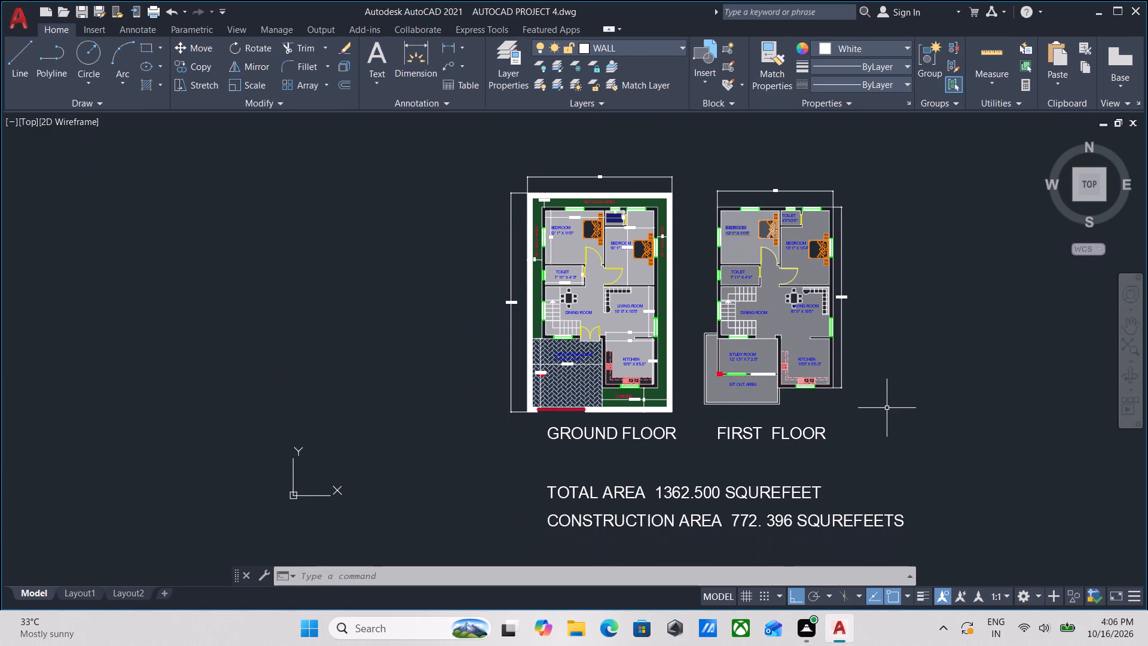
{"action": "scroll", "coordinate": [747, 430], "scroll_direction": "up", "scroll_amount": 2}
{"action": "scroll", "coordinate": [653, 436], "scroll_direction": "down", "scroll_amount": 1}
{"action": "middle_click_drag", "start_coordinate": [653, 436], "coordinate": [716, 373]}
{"action": "scroll", "coordinate": [780, 447], "scroll_direction": "down", "scroll_amount": 1}
{"action": "middle_click_drag", "start_coordinate": [780, 447], "coordinate": [779, 446]}
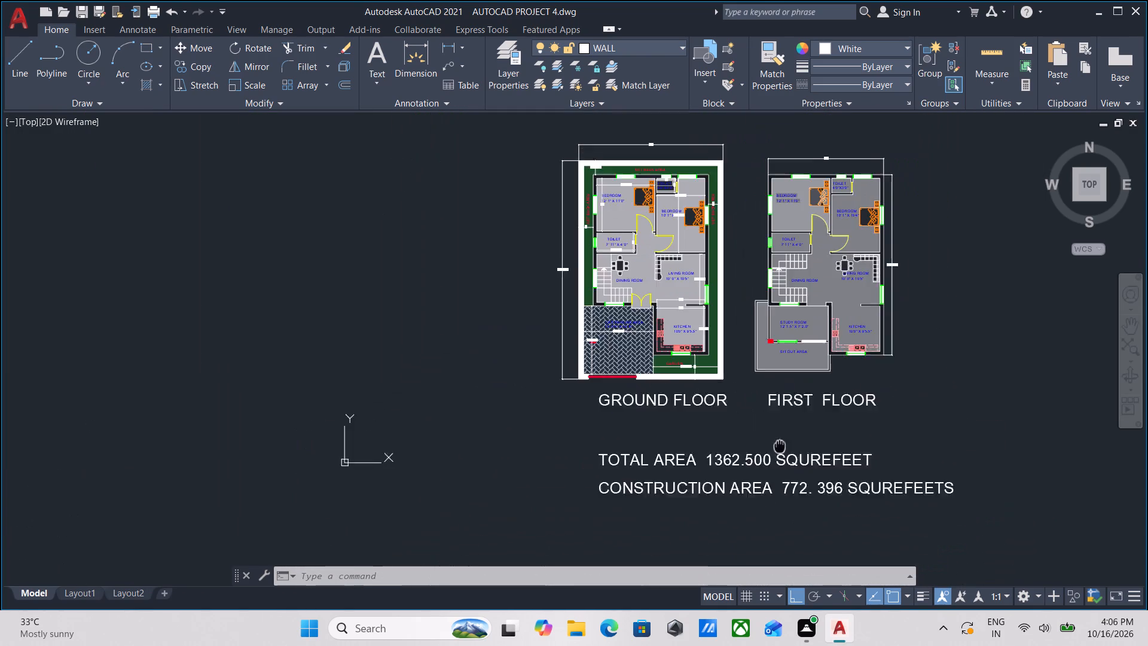
{"action": "middle_click_drag", "start_coordinate": [779, 446], "coordinate": [691, 392]}
{"action": "scroll", "coordinate": [668, 389], "scroll_direction": "up", "scroll_amount": 2}
{"action": "scroll", "coordinate": [665, 397], "scroll_direction": "down", "scroll_amount": 2}
{"action": "middle_click_drag", "start_coordinate": [665, 410], "coordinate": [663, 506]}
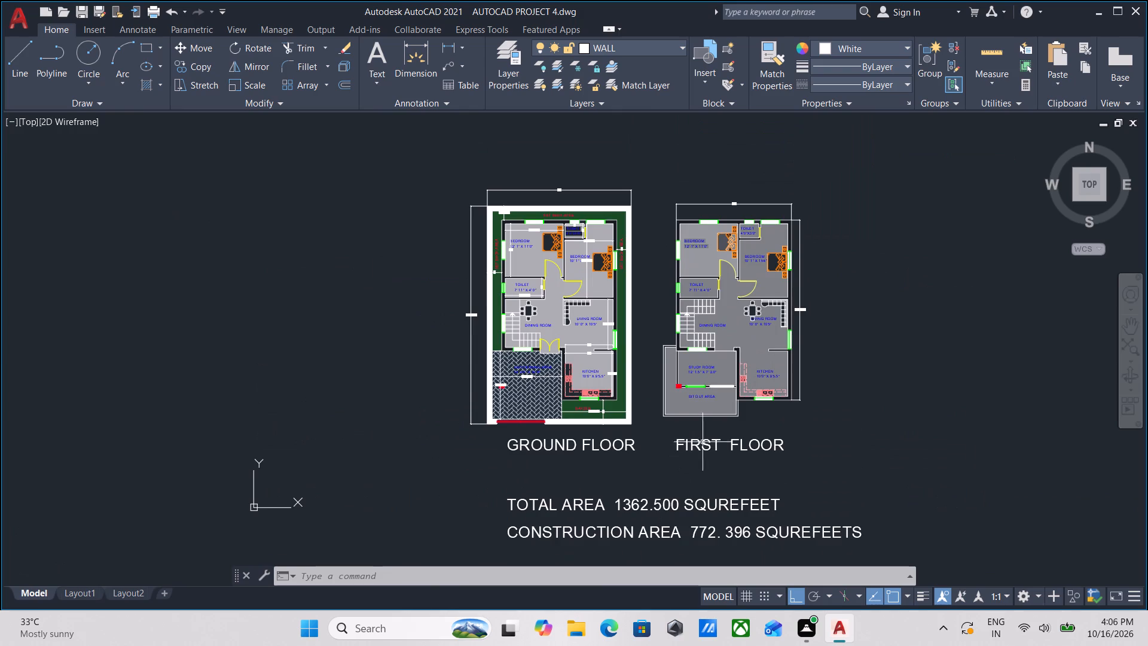
{"action": "scroll", "coordinate": [886, 362], "scroll_direction": "up", "scroll_amount": 2}
{"action": "middle_click_drag", "start_coordinate": [698, 306], "coordinate": [716, 372]}
{"action": "middle_click_drag", "start_coordinate": [720, 367], "coordinate": [875, 516]}
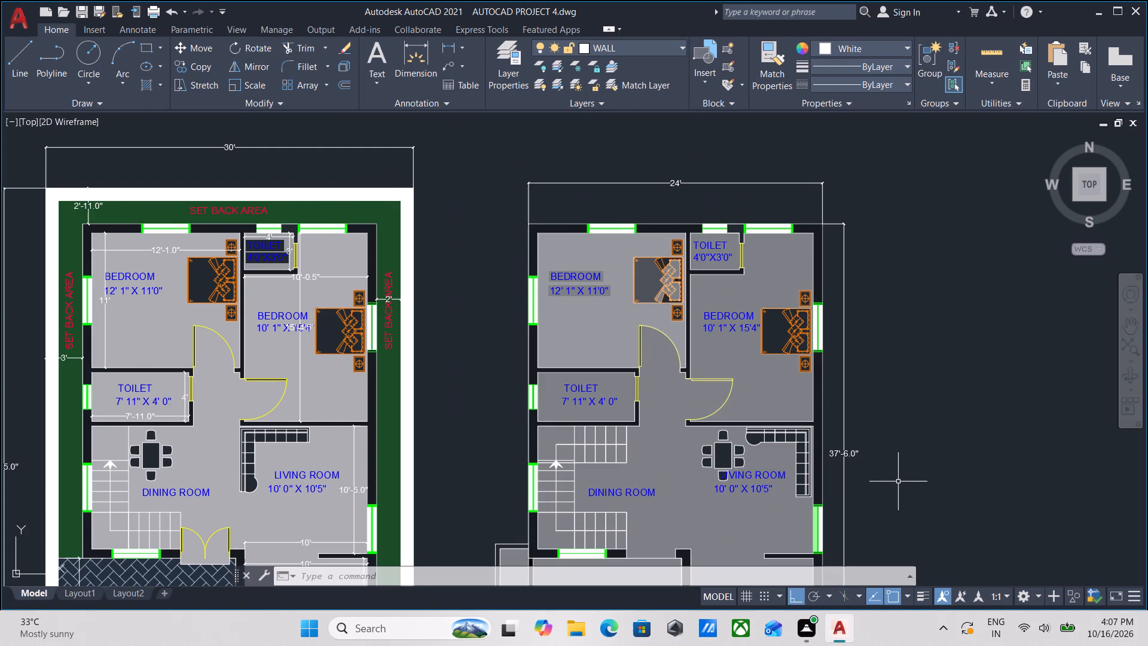
{"action": "scroll", "coordinate": [831, 413], "scroll_direction": "down", "scroll_amount": 3}
{"action": "scroll", "coordinate": [820, 432], "scroll_direction": "up", "scroll_amount": 3}
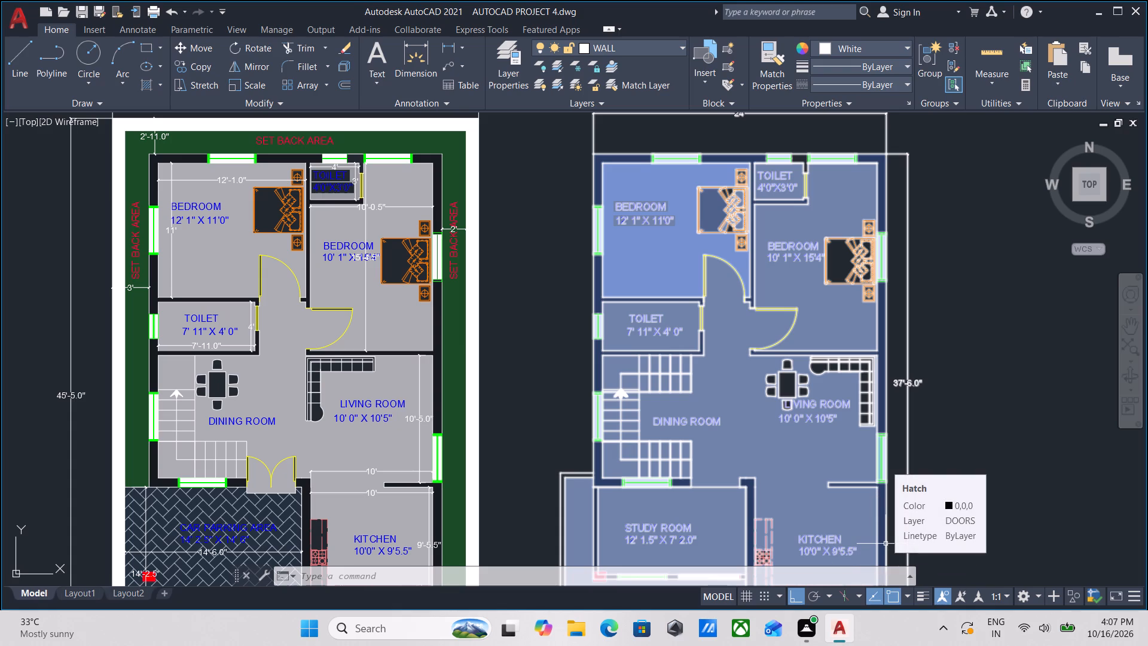
{"action": "scroll", "coordinate": [946, 508], "scroll_direction": "down", "scroll_amount": 2}
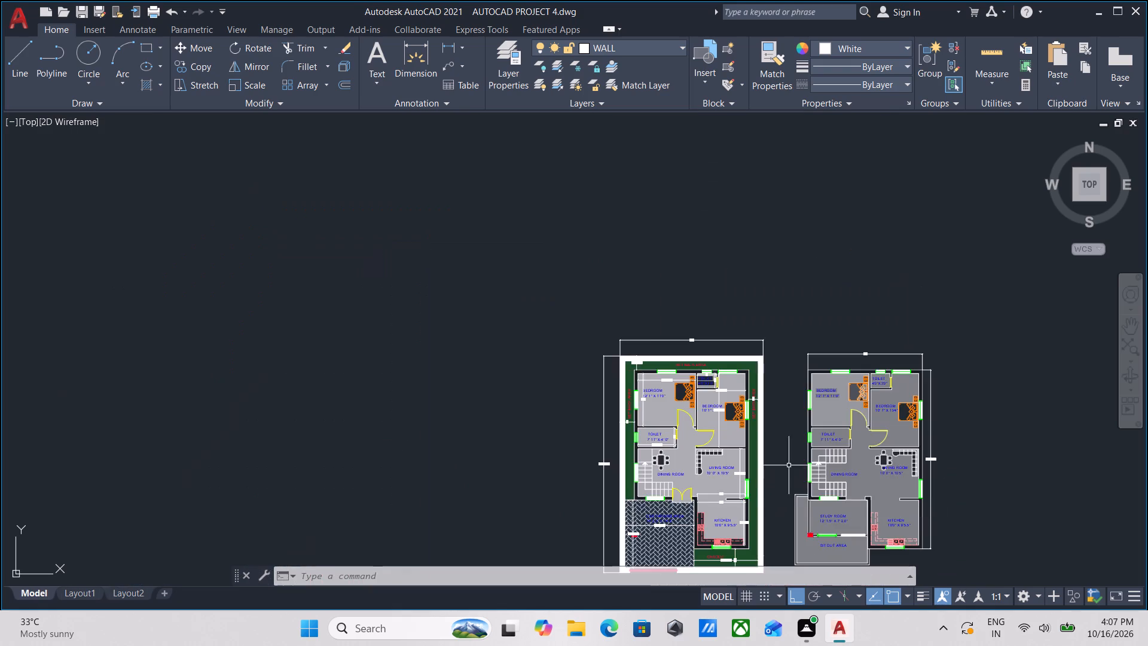
{"action": "scroll", "coordinate": [758, 460], "scroll_direction": "up", "scroll_amount": 3}
{"action": "middle_click_drag", "start_coordinate": [734, 458], "coordinate": [676, 363]}
{"action": "scroll", "coordinate": [716, 366], "scroll_direction": "down", "scroll_amount": 2}
{"action": "scroll", "coordinate": [778, 594], "scroll_direction": "up", "scroll_amount": 3}
{"action": "middle_click_drag", "start_coordinate": [723, 476], "coordinate": [586, 425]}
{"action": "middle_click_drag", "start_coordinate": [552, 538], "coordinate": [540, 437]}
{"action": "scroll", "coordinate": [540, 435], "scroll_direction": "up", "scroll_amount": 1}
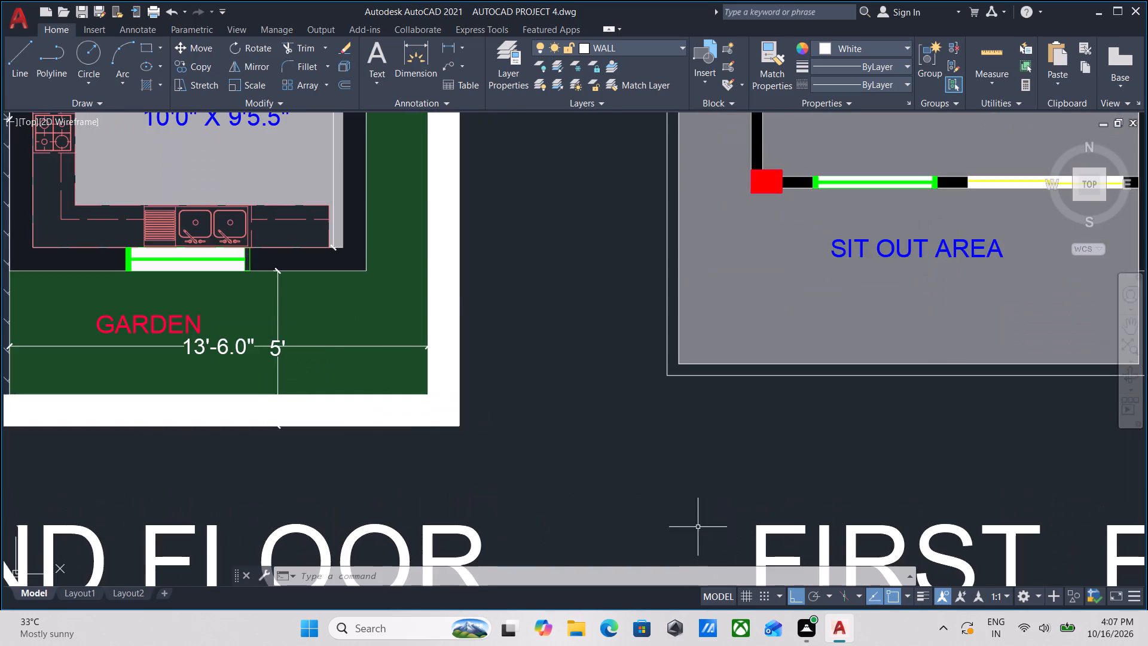
{"action": "scroll", "coordinate": [709, 521], "scroll_direction": "down", "scroll_amount": 2}
{"action": "middle_click_drag", "start_coordinate": [709, 521], "coordinate": [693, 461]}
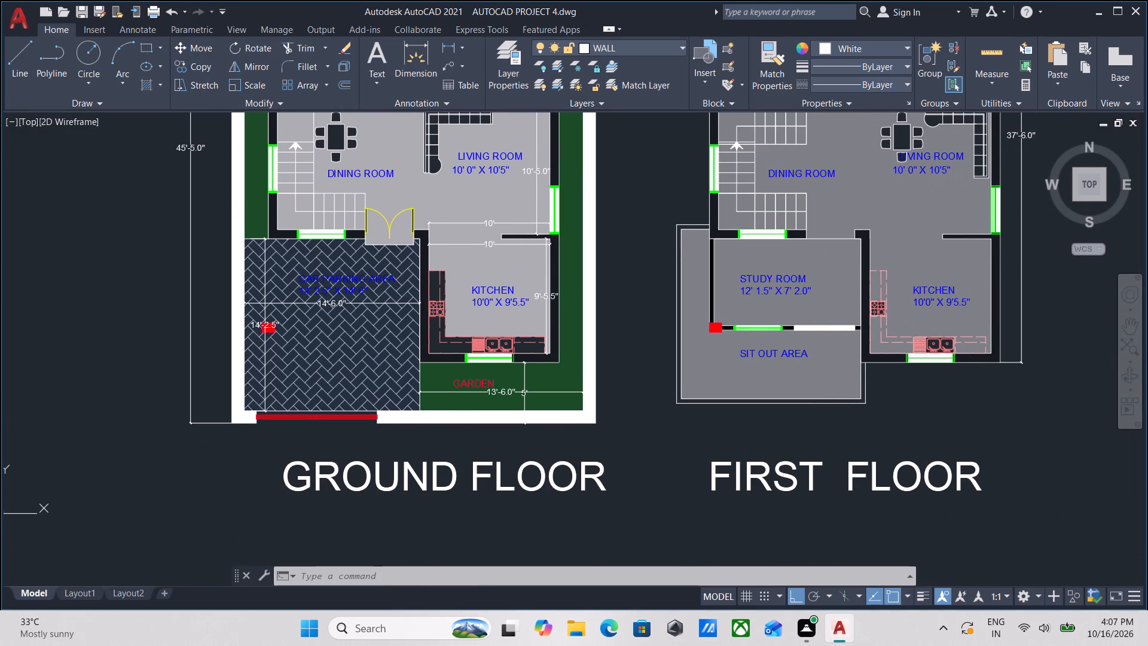
{"action": "scroll", "coordinate": [693, 460], "scroll_direction": "down", "scroll_amount": 1}
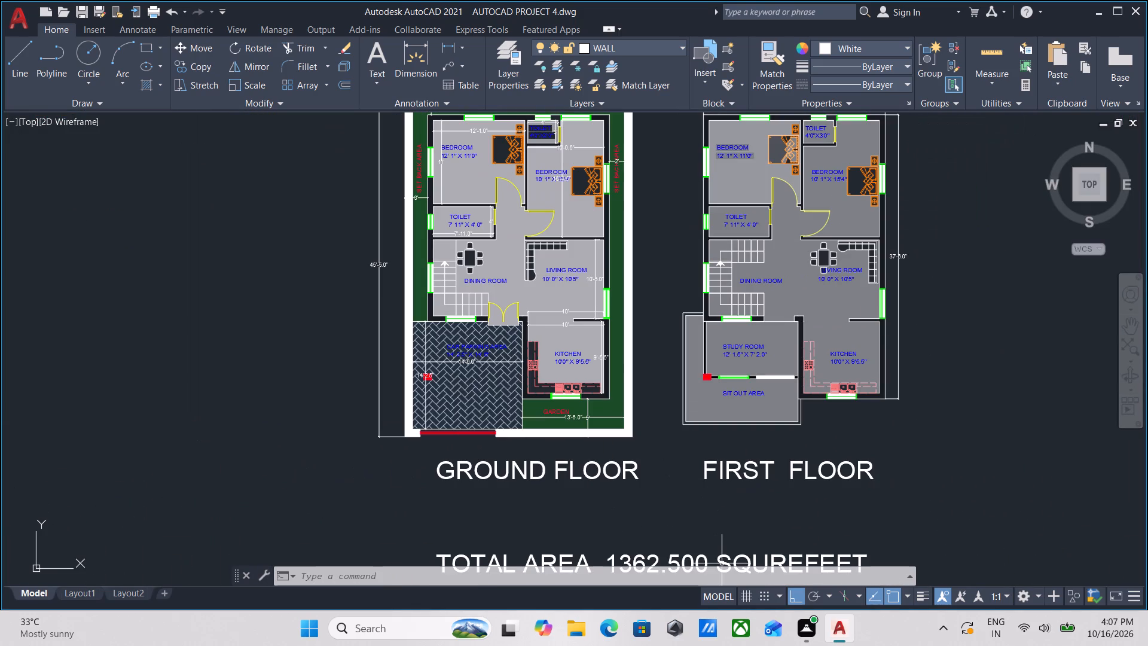
{"action": "scroll", "coordinate": [722, 563], "scroll_direction": "down", "scroll_amount": 2}
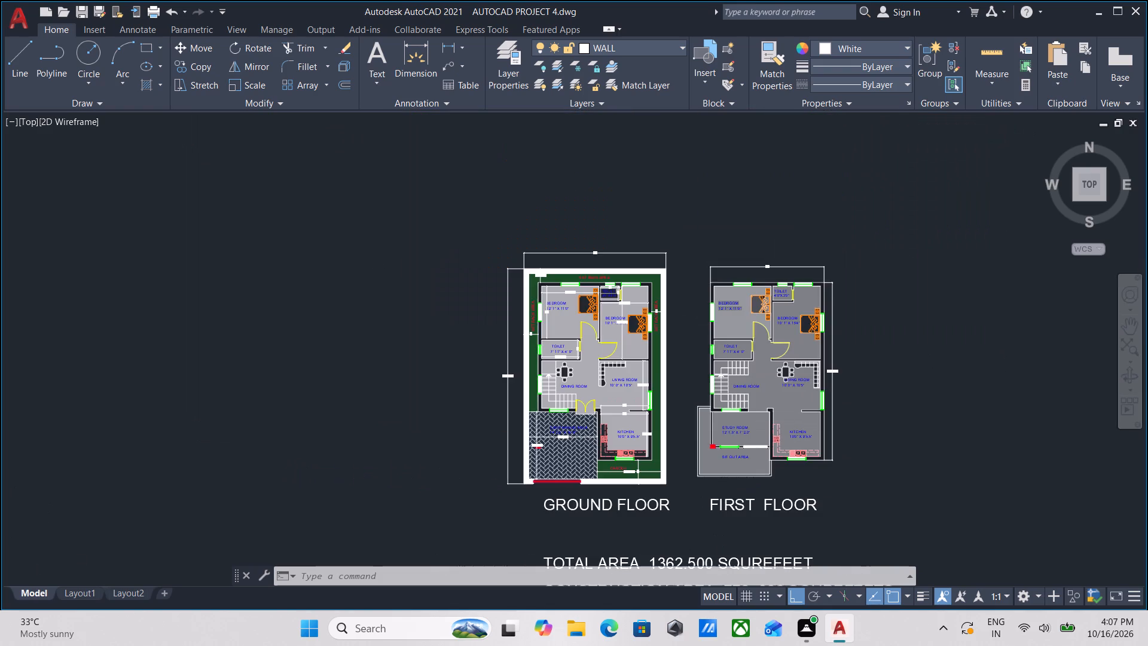
{"action": "scroll", "coordinate": [722, 563], "scroll_direction": "down", "scroll_amount": 3}
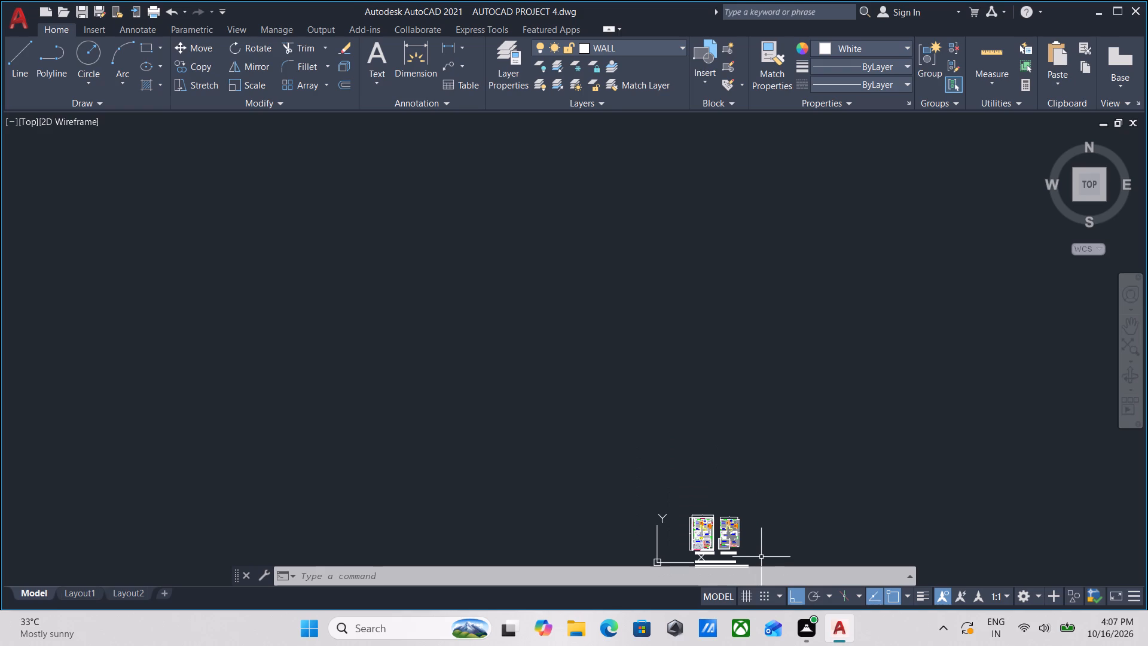
Review the ground-floor and first-floor plans together with their titles and area labels.
{"action": "scroll", "coordinate": [804, 428], "scroll_direction": "down", "scroll_amount": 1}
{"action": "scroll", "coordinate": [774, 548], "scroll_direction": "up", "scroll_amount": 2}
{"action": "scroll", "coordinate": [709, 500], "scroll_direction": "up", "scroll_amount": 2}
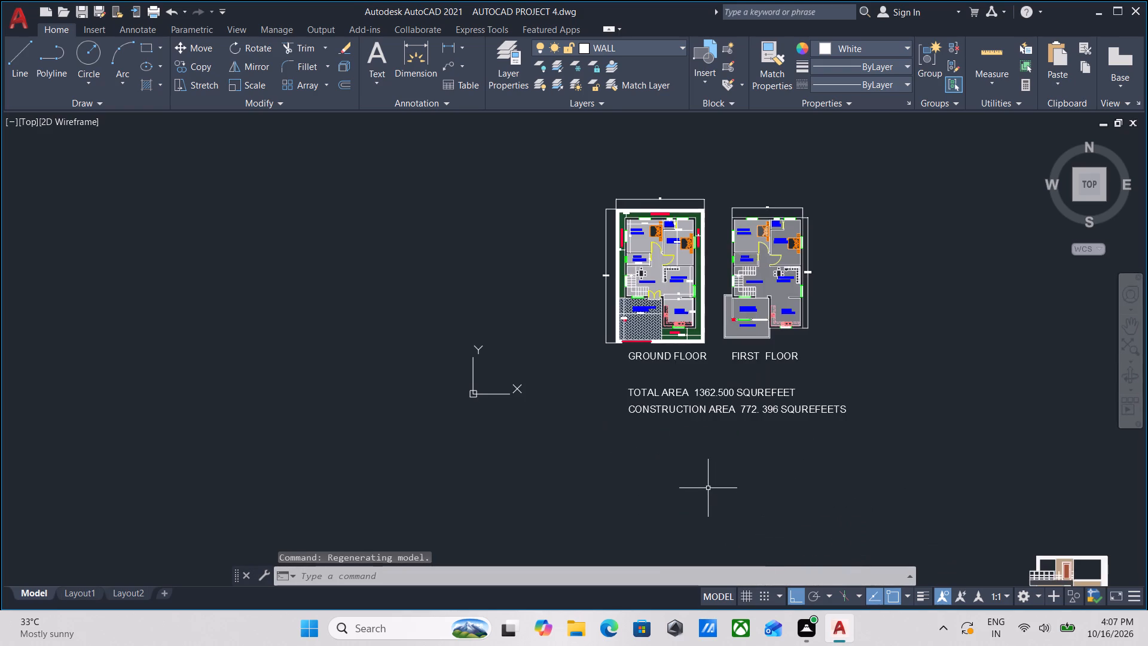
{"action": "middle_click_drag", "start_coordinate": [709, 484], "coordinate": [505, 488]}
{"action": "scroll", "coordinate": [655, 480], "scroll_direction": "up", "scroll_amount": 2}
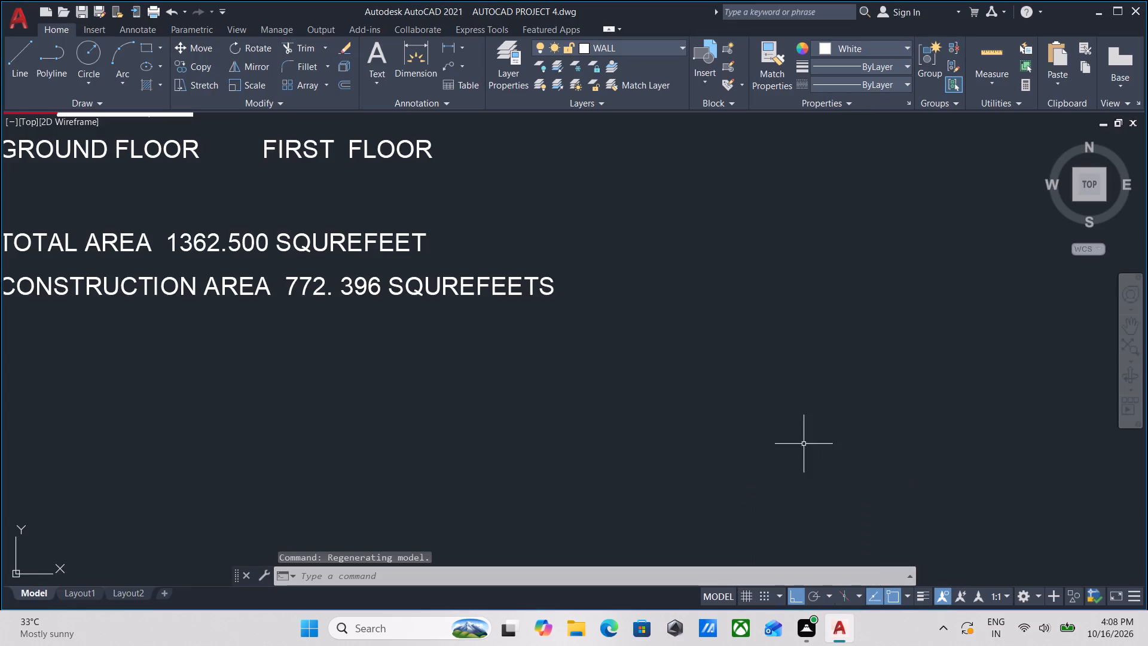
{"action": "scroll", "coordinate": [788, 443], "scroll_direction": "down", "scroll_amount": 3}
{"action": "scroll", "coordinate": [616, 397], "scroll_direction": "up", "scroll_amount": 2}
{"action": "scroll", "coordinate": [697, 336], "scroll_direction": "up", "scroll_amount": 2}
{"action": "middle_click_drag", "start_coordinate": [746, 309], "coordinate": [631, 369]}
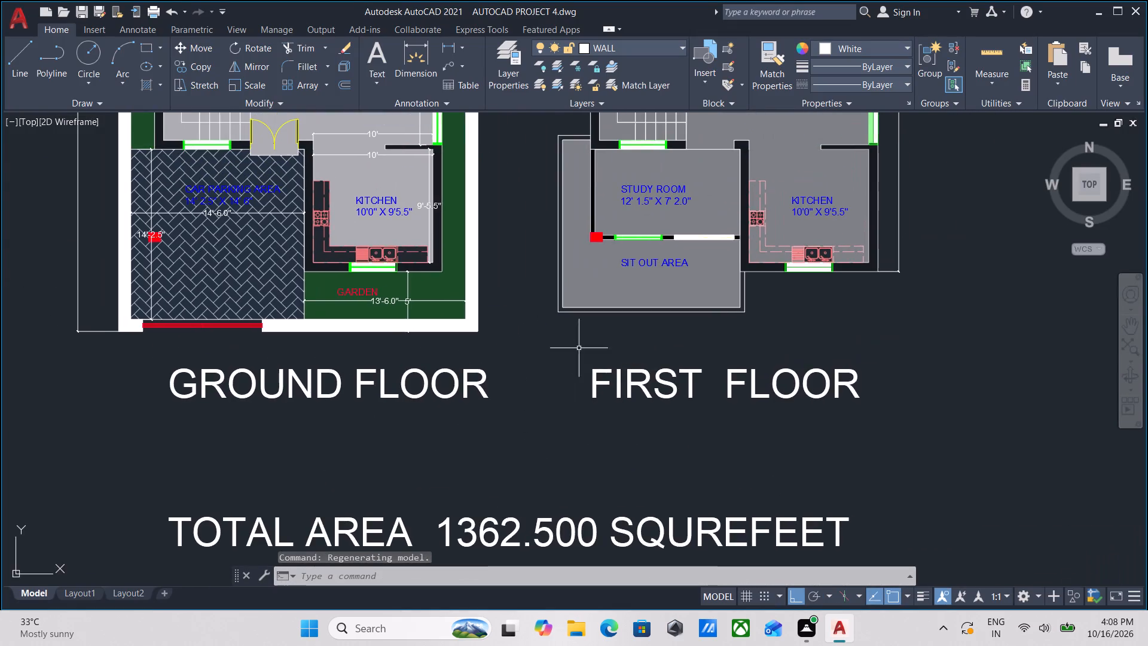
{"action": "scroll", "coordinate": [625, 292], "scroll_direction": "up", "scroll_amount": 3}
{"action": "scroll", "coordinate": [492, 370], "scroll_direction": "up", "scroll_amount": 2}
{"action": "scroll", "coordinate": [441, 364], "scroll_direction": "down", "scroll_amount": 6}
{"action": "middle_click_drag", "start_coordinate": [474, 360], "coordinate": [474, 377]}
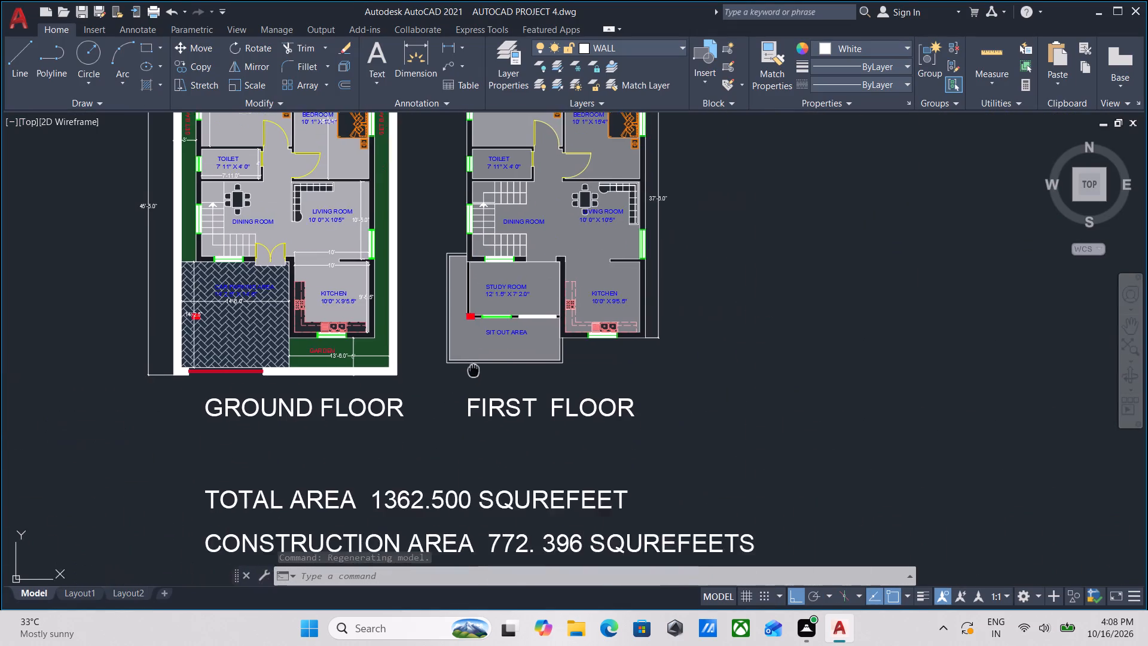
{"action": "middle_click_drag", "start_coordinate": [474, 377], "coordinate": [472, 409]}
Examine the double-line outer edge around the first-floor sit out area, especially its lower-left corner.
{"action": "scroll", "coordinate": [465, 411], "scroll_direction": "up", "scroll_amount": 3}
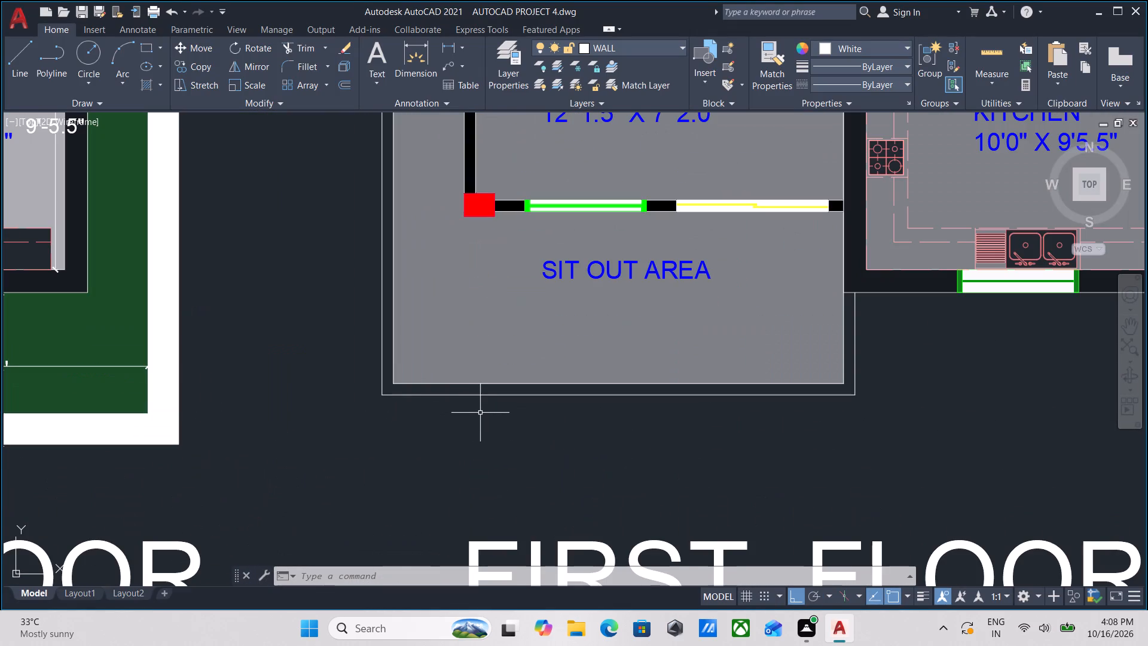
{"action": "middle_click_drag", "start_coordinate": [480, 413], "coordinate": [641, 441]}
{"action": "middle_click_drag", "start_coordinate": [585, 454], "coordinate": [620, 489]}
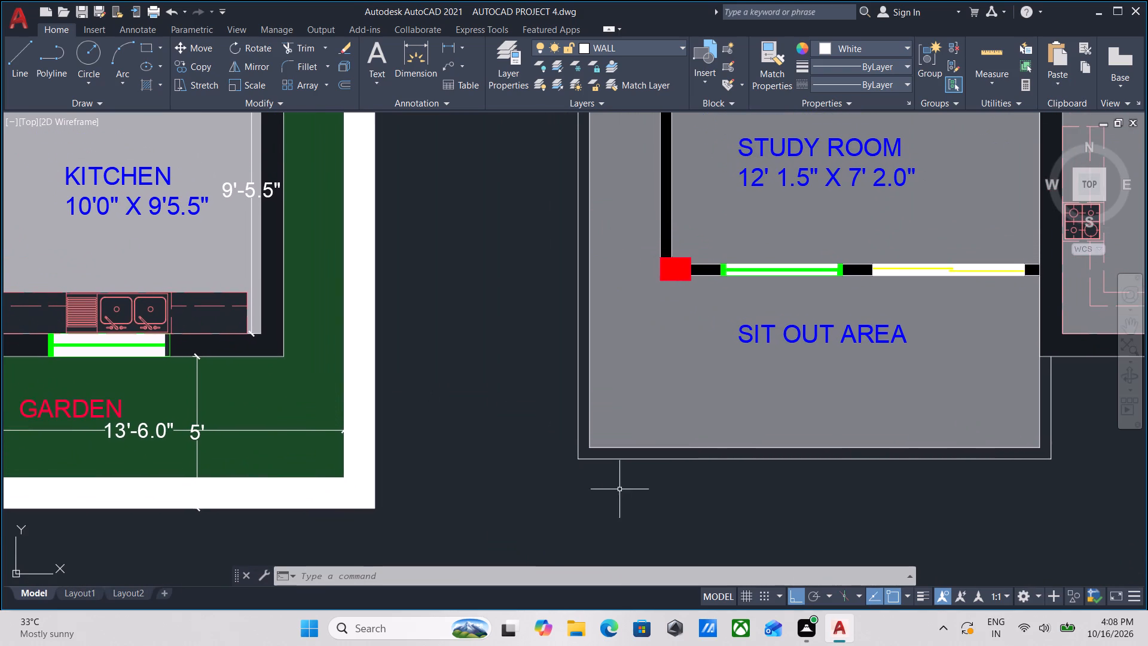
{"action": "middle_click_drag", "start_coordinate": [622, 477], "coordinate": [639, 448]}
{"action": "scroll", "coordinate": [633, 453], "scroll_direction": "up", "scroll_amount": 1}
{"action": "scroll", "coordinate": [633, 453], "scroll_direction": "down", "scroll_amount": 1}
{"action": "middle_click", "coordinate": [633, 453]}
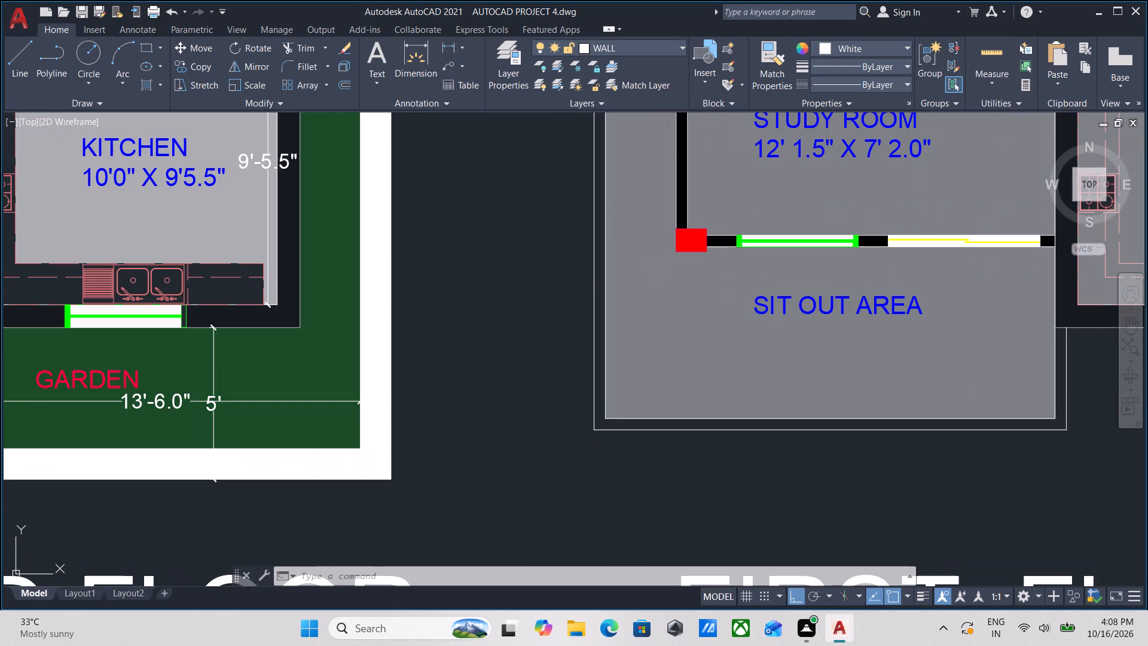
{"action": "middle_click_drag", "start_coordinate": [633, 453], "coordinate": [606, 479]}
{"action": "scroll", "coordinate": [606, 479], "scroll_direction": "up", "scroll_amount": 2}
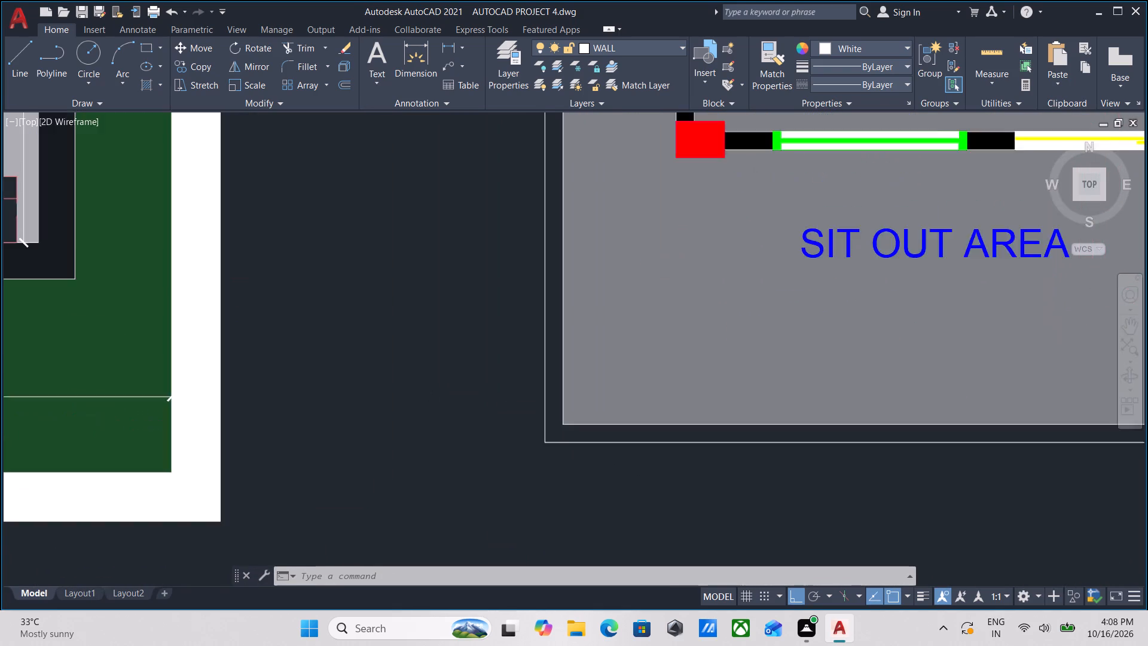
{"action": "scroll", "coordinate": [606, 479], "scroll_direction": "down", "scroll_amount": 2}
{"action": "middle_click_drag", "start_coordinate": [606, 479], "coordinate": [609, 429]}
{"action": "scroll", "coordinate": [609, 428], "scroll_direction": "up", "scroll_amount": 1}
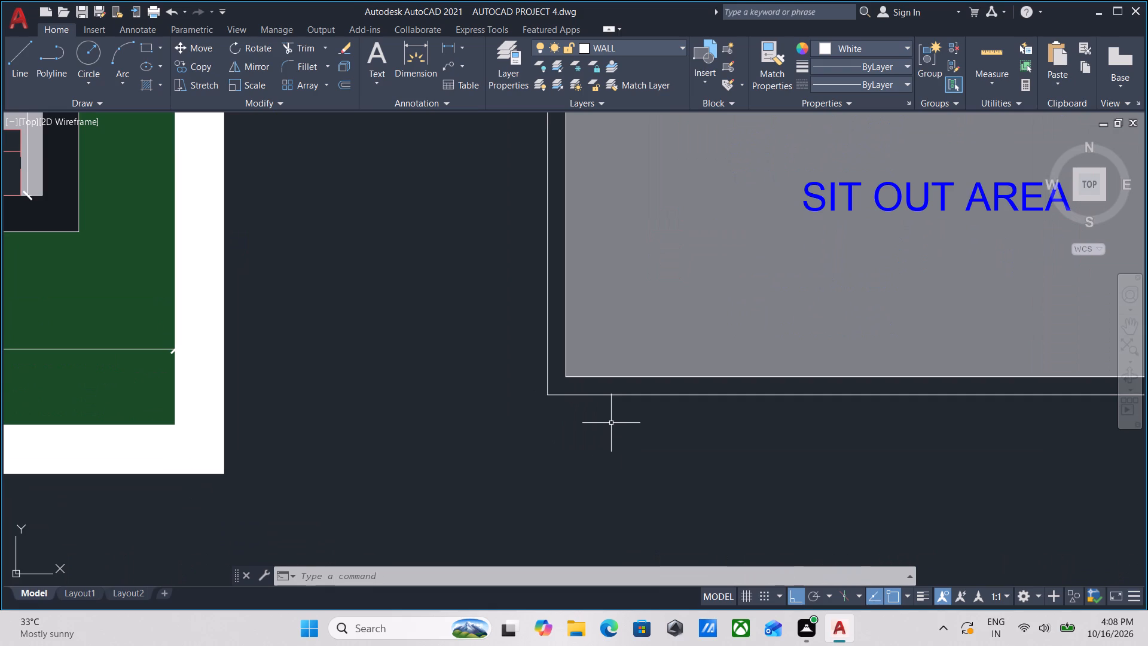
{"action": "scroll", "coordinate": [612, 423], "scroll_direction": "down", "scroll_amount": 1}
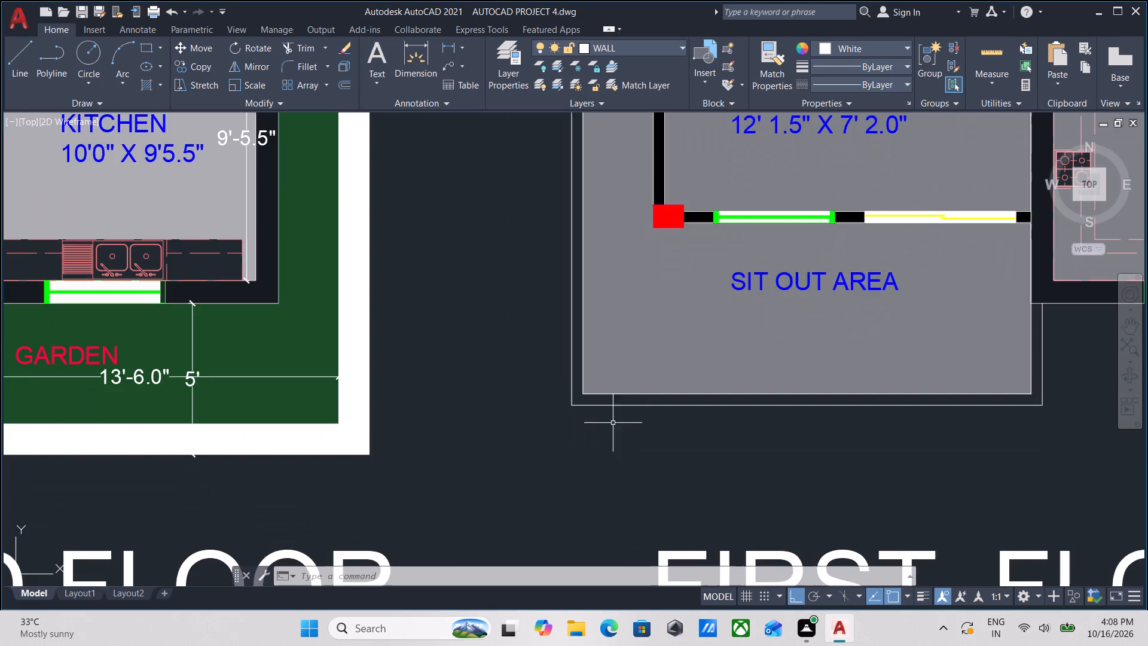
{"action": "scroll", "coordinate": [630, 418], "scroll_direction": "up", "scroll_amount": 1}
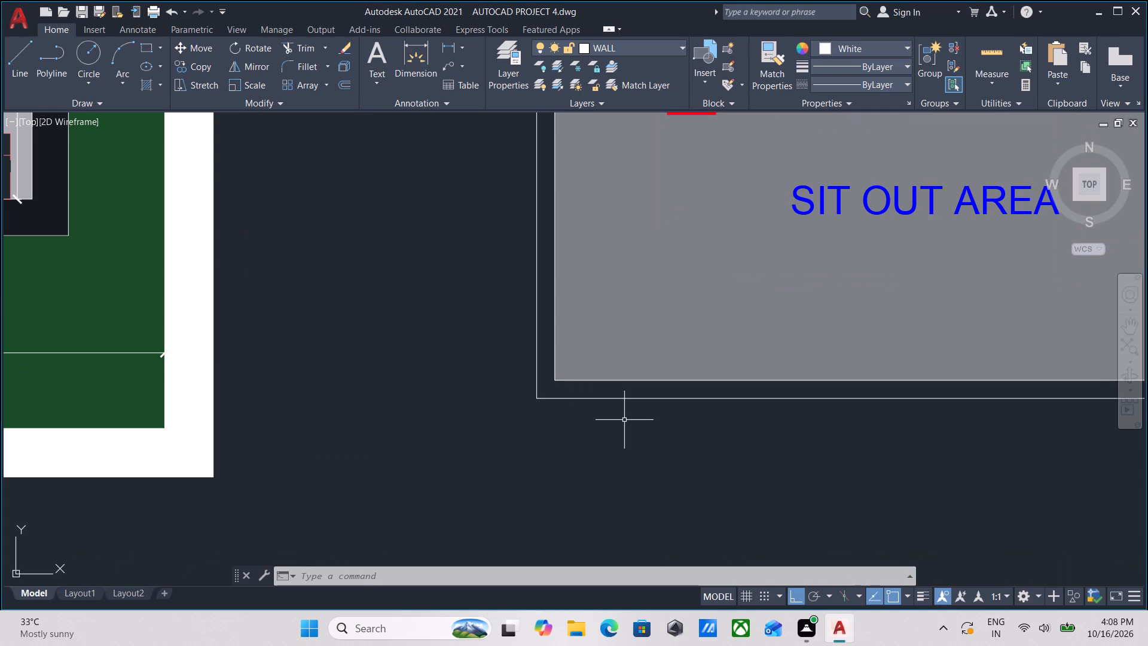
{"action": "scroll", "coordinate": [624, 418], "scroll_direction": "up", "scroll_amount": 2}
{"action": "scroll", "coordinate": [624, 418], "scroll_direction": "down", "scroll_amount": 1}
{"action": "middle_click_drag", "start_coordinate": [624, 418], "coordinate": [591, 476]}
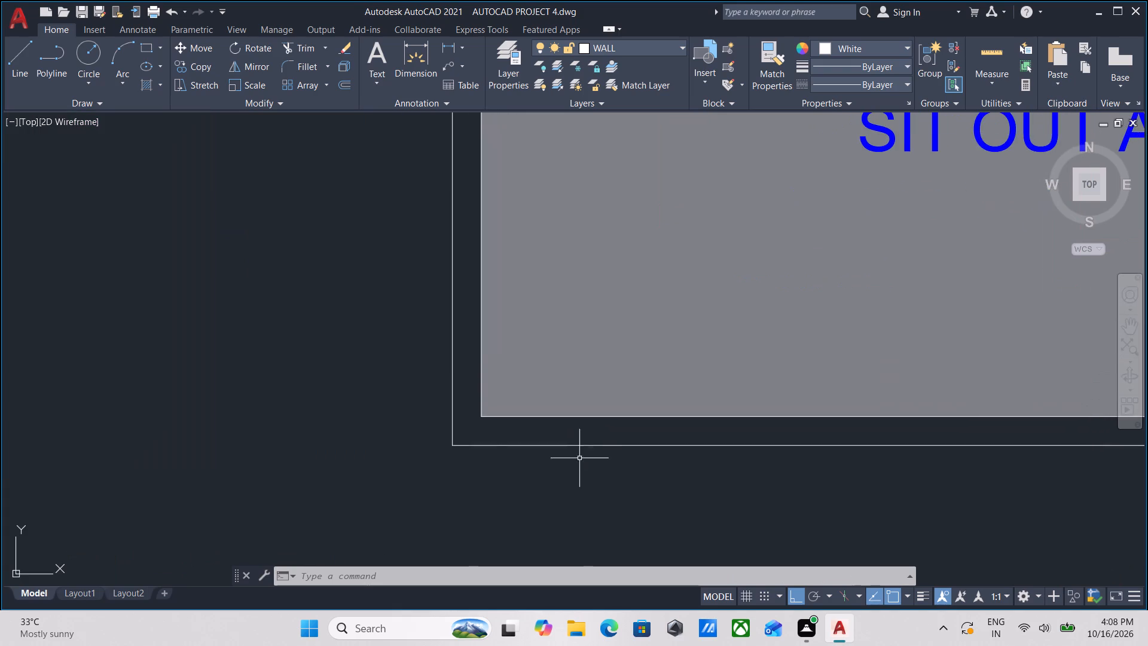
{"action": "scroll", "coordinate": [569, 434], "scroll_direction": "down", "scroll_amount": 1}
{"action": "middle_click_drag", "start_coordinate": [569, 434], "coordinate": [579, 468]}
{"action": "scroll", "coordinate": [548, 462], "scroll_direction": "down", "scroll_amount": 1}
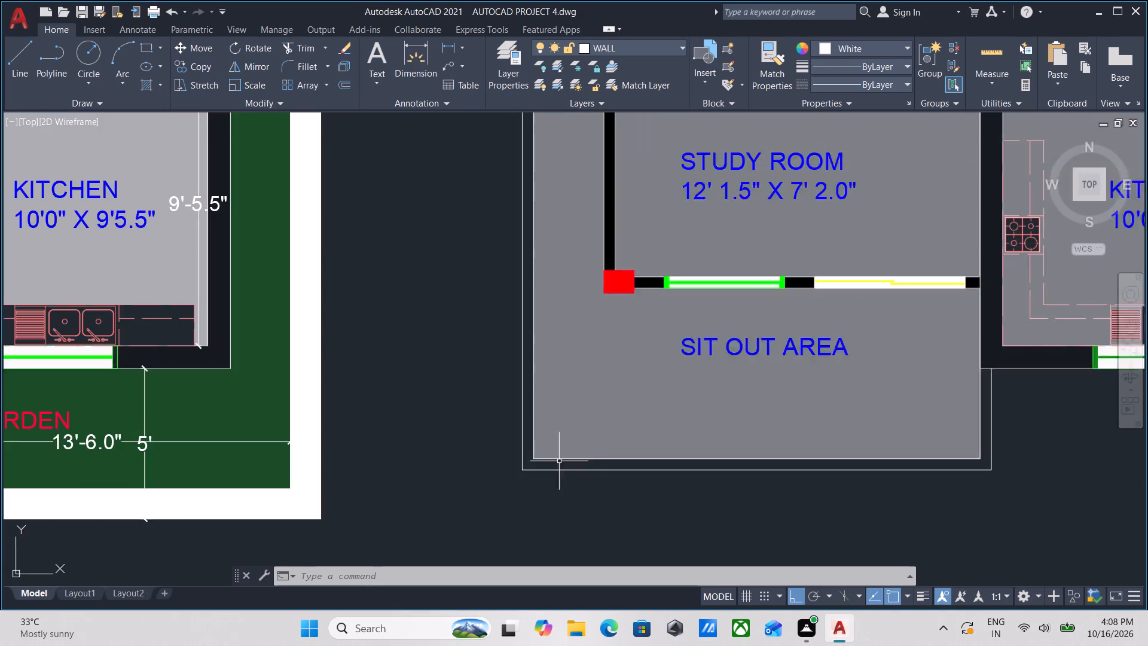
{"action": "scroll", "coordinate": [610, 471], "scroll_direction": "up", "scroll_amount": 2}
{"action": "middle_click_drag", "start_coordinate": [516, 479], "coordinate": [547, 462]}
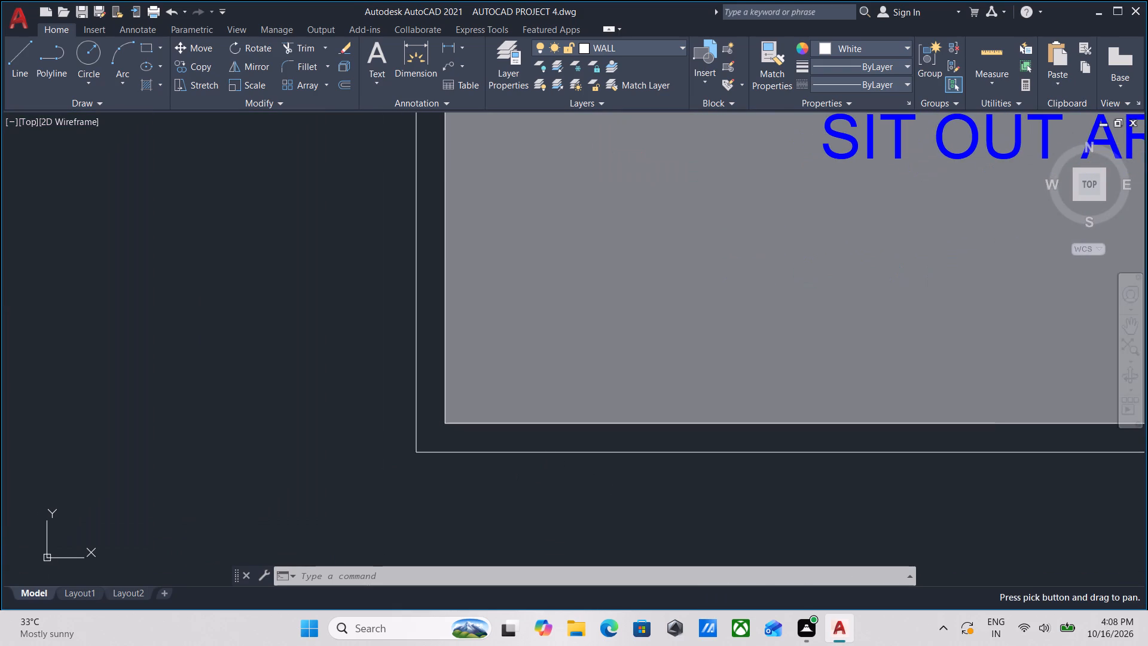
Draw a circle of about 1.9" radius between the two edge lines below the sit out area, near the lower-left corner.
{"action": "key", "text": "c"}
{"action": "key", "text": "Return"}
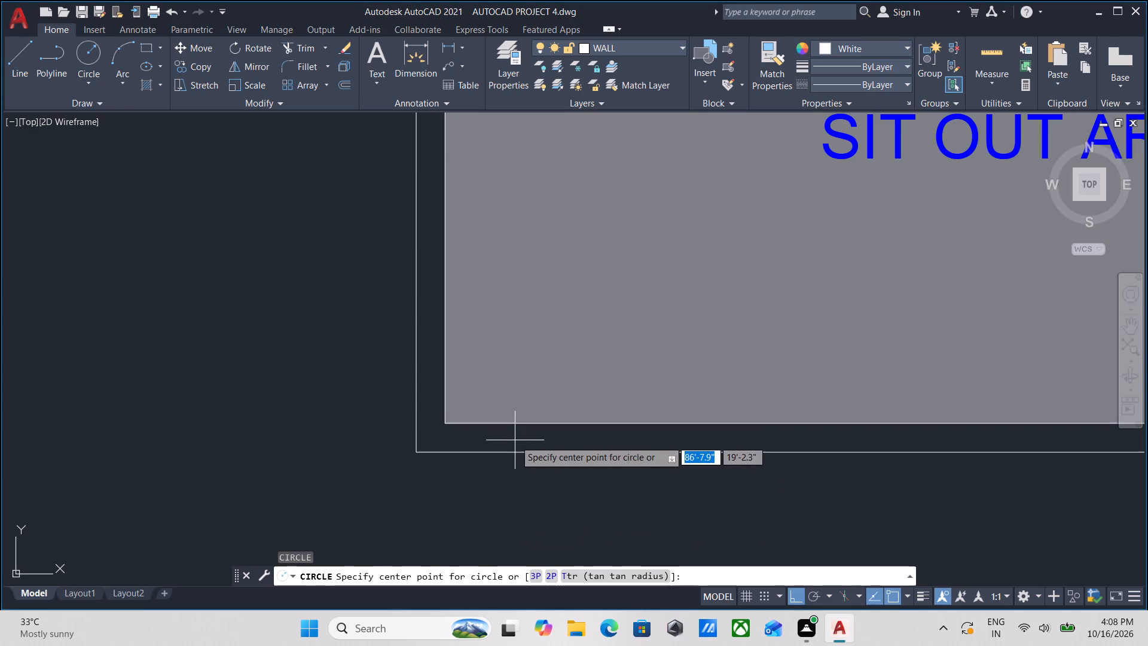
{"action": "left_click", "coordinate": [508, 437]}
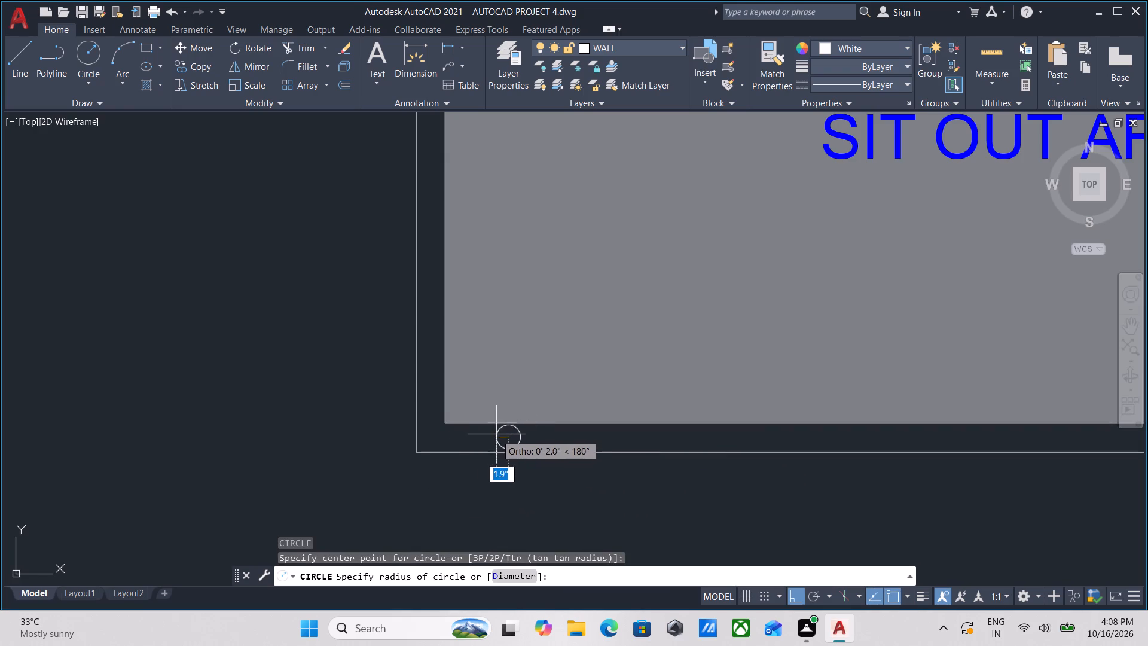
{"action": "scroll", "coordinate": [496, 435], "scroll_direction": "up", "scroll_amount": 1}
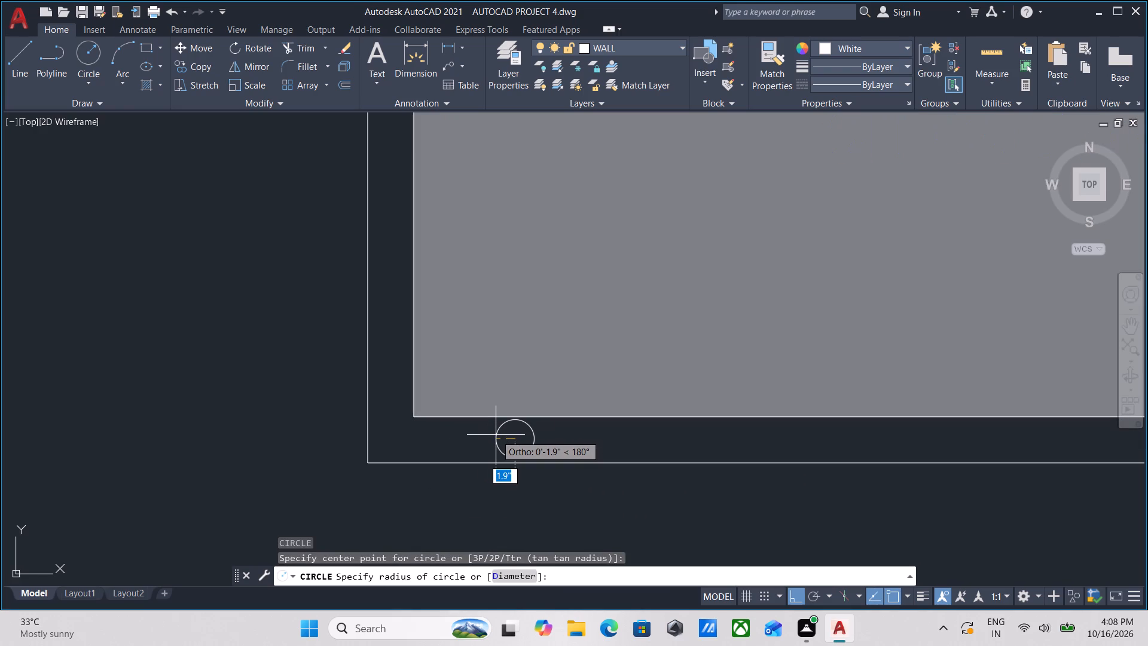
{"action": "left_click", "coordinate": [494, 434]}
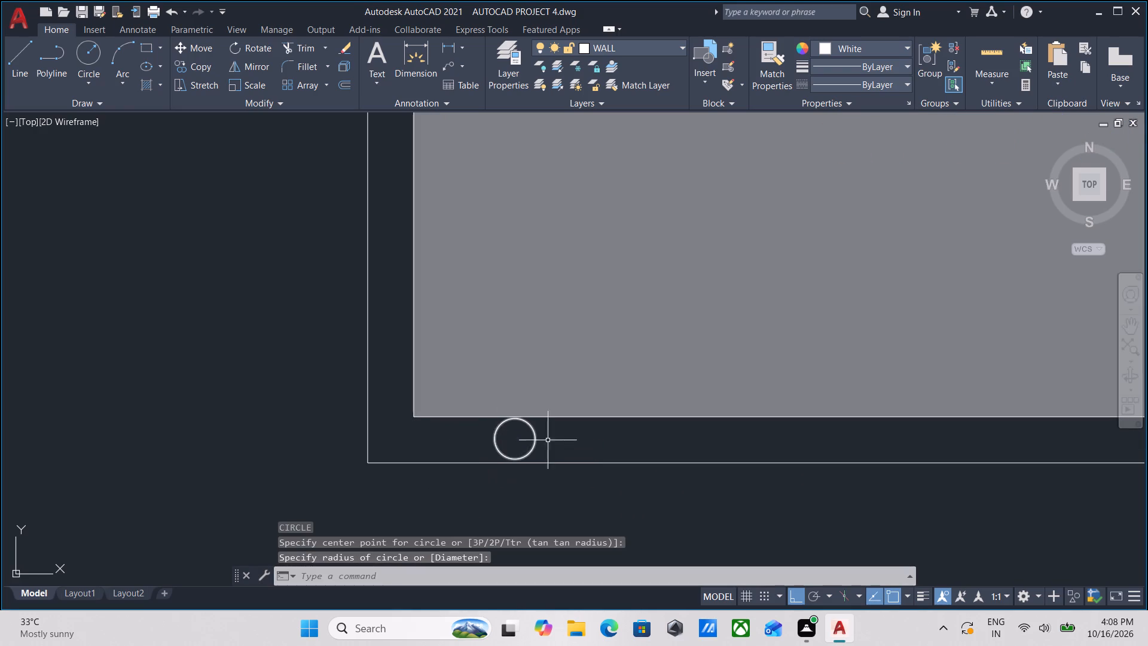
Fill the small circle with a solid hatch using the current colour.
{"action": "scroll", "coordinate": [562, 450], "scroll_direction": "up", "scroll_amount": 2}
{"action": "scroll", "coordinate": [562, 450], "scroll_direction": "down", "scroll_amount": 5}
{"action": "scroll", "coordinate": [546, 456], "scroll_direction": "up", "scroll_amount": 5}
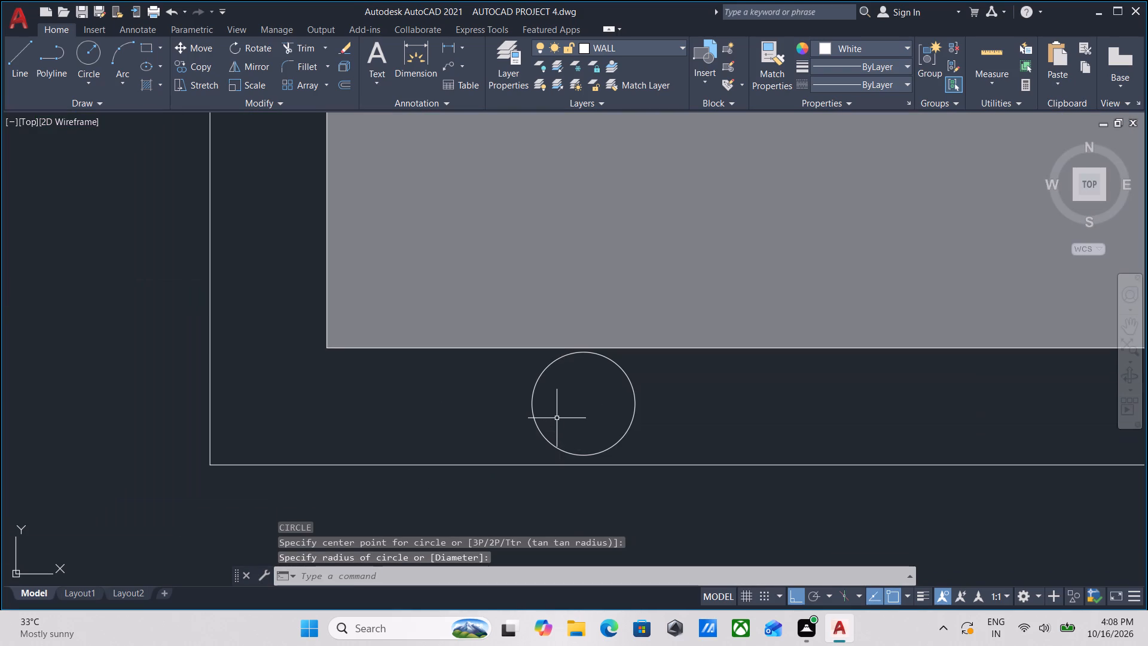
{"action": "key", "text": "h"}
{"action": "key", "text": "Return"}
{"action": "scroll", "coordinate": [570, 412], "scroll_direction": "down", "scroll_amount": 1}
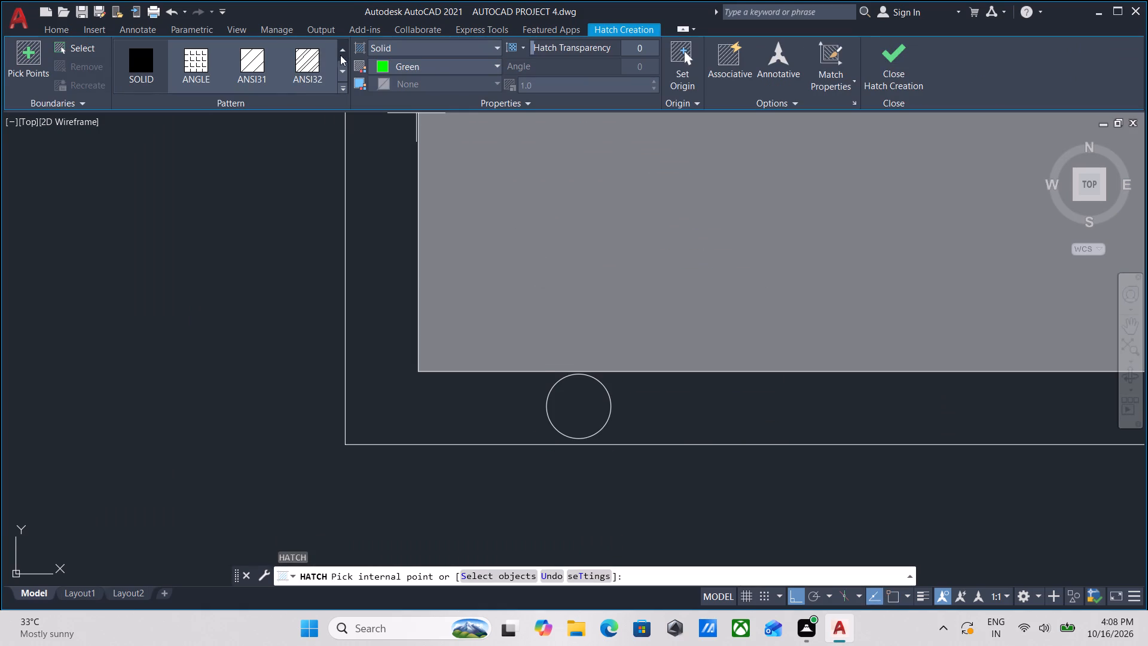
{"action": "left_click", "coordinate": [381, 65]}
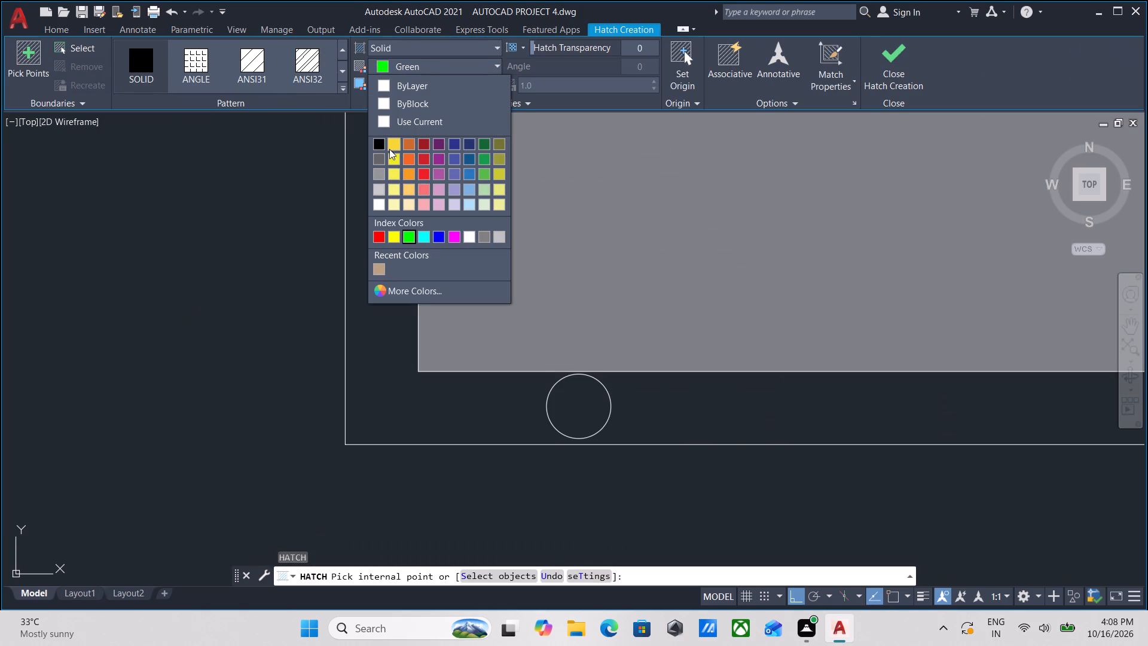
{"action": "left_click", "coordinate": [384, 119]}
{"action": "left_click", "coordinate": [578, 405]}
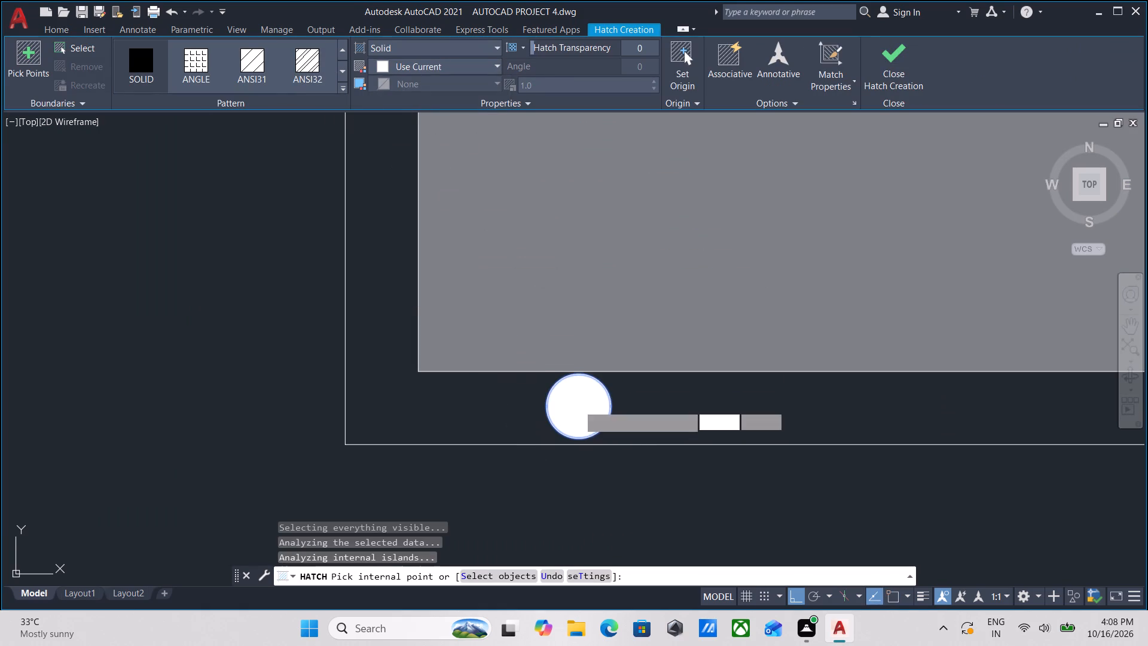
{"action": "left_click", "coordinate": [893, 63]}
{"action": "scroll", "coordinate": [636, 429], "scroll_direction": "down", "scroll_amount": 1}
{"action": "scroll", "coordinate": [630, 415], "scroll_direction": "up", "scroll_amount": 2}
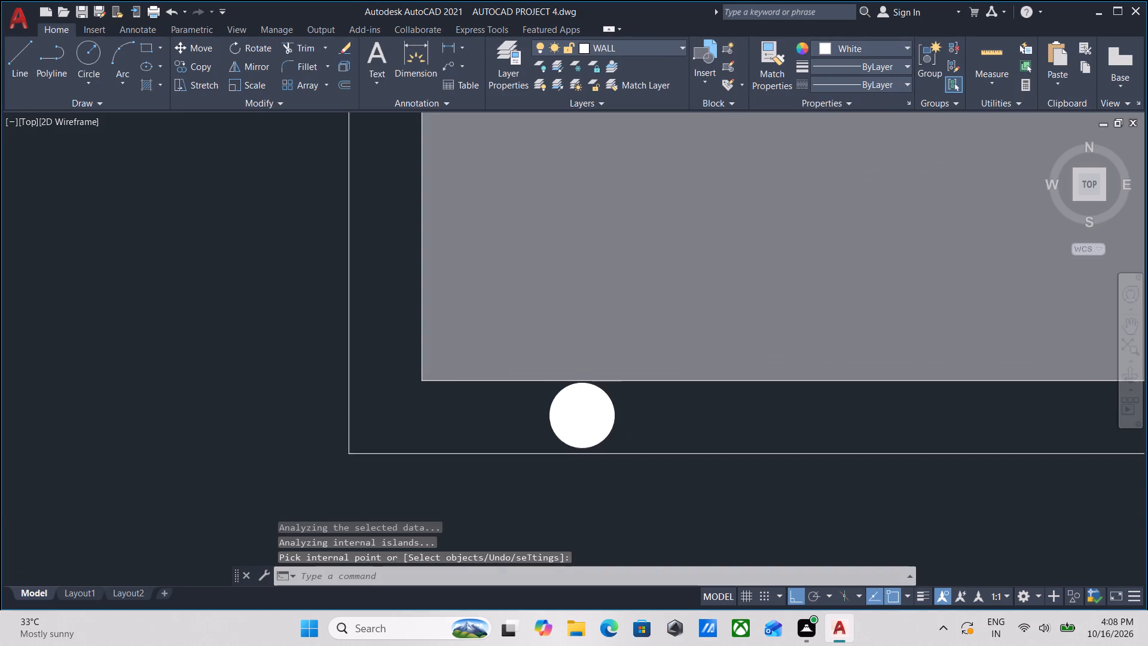
Group the small circle with its solid hatch.
{"action": "scroll", "coordinate": [630, 415], "scroll_direction": "up", "scroll_amount": 1}
{"action": "left_click", "coordinate": [623, 402]}
{"action": "left_click", "coordinate": [529, 414]}
{"action": "scroll", "coordinate": [582, 406], "scroll_direction": "down", "scroll_amount": 1}
{"action": "middle_click_drag", "start_coordinate": [582, 406], "coordinate": [634, 396]}
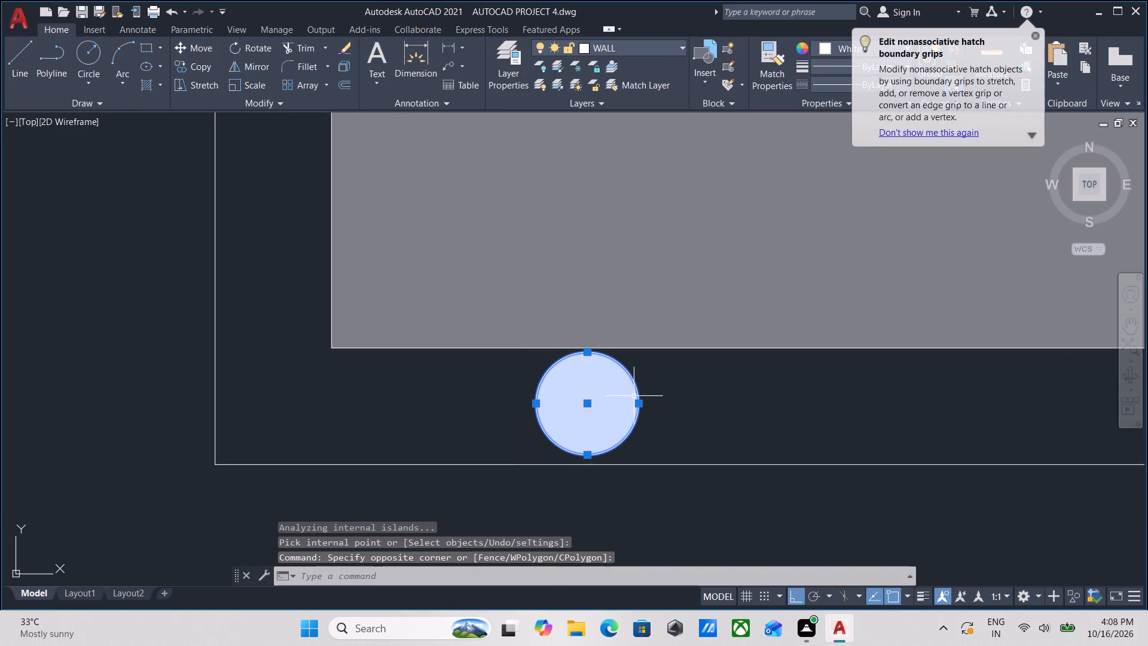
{"action": "key", "text": "g"}
{"action": "key", "text": "Return"}
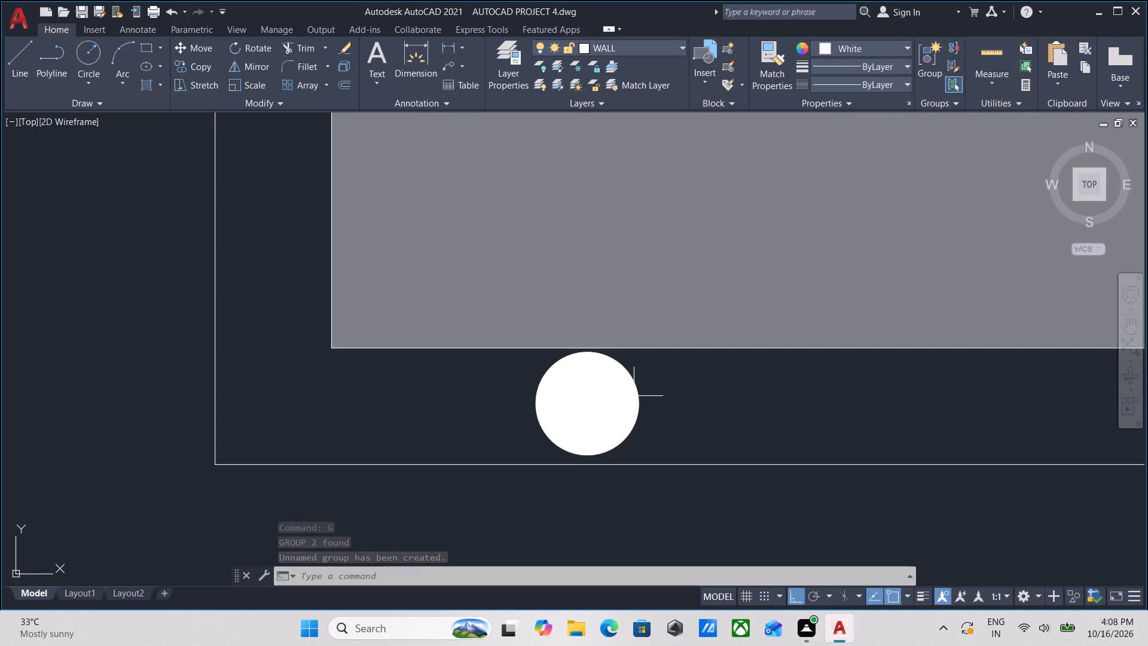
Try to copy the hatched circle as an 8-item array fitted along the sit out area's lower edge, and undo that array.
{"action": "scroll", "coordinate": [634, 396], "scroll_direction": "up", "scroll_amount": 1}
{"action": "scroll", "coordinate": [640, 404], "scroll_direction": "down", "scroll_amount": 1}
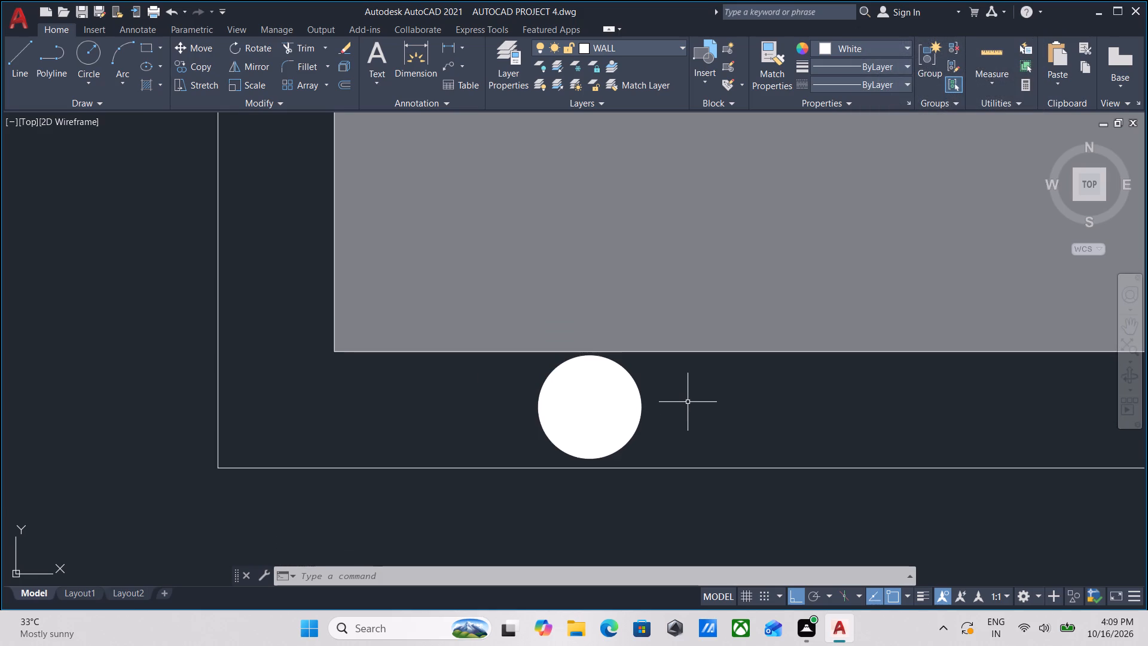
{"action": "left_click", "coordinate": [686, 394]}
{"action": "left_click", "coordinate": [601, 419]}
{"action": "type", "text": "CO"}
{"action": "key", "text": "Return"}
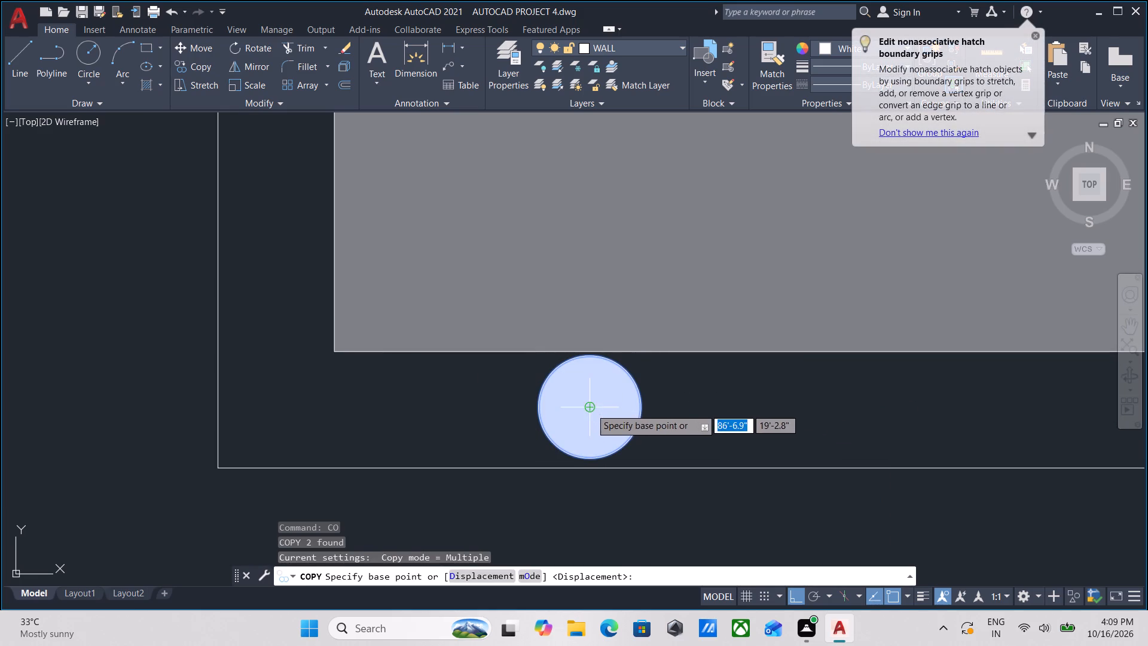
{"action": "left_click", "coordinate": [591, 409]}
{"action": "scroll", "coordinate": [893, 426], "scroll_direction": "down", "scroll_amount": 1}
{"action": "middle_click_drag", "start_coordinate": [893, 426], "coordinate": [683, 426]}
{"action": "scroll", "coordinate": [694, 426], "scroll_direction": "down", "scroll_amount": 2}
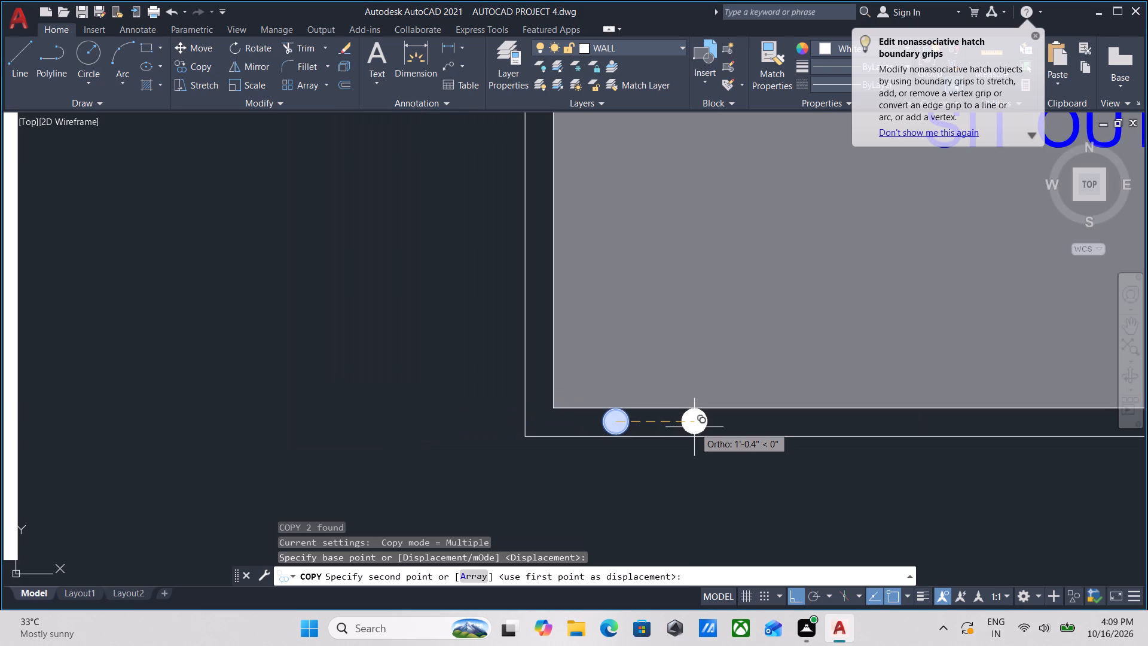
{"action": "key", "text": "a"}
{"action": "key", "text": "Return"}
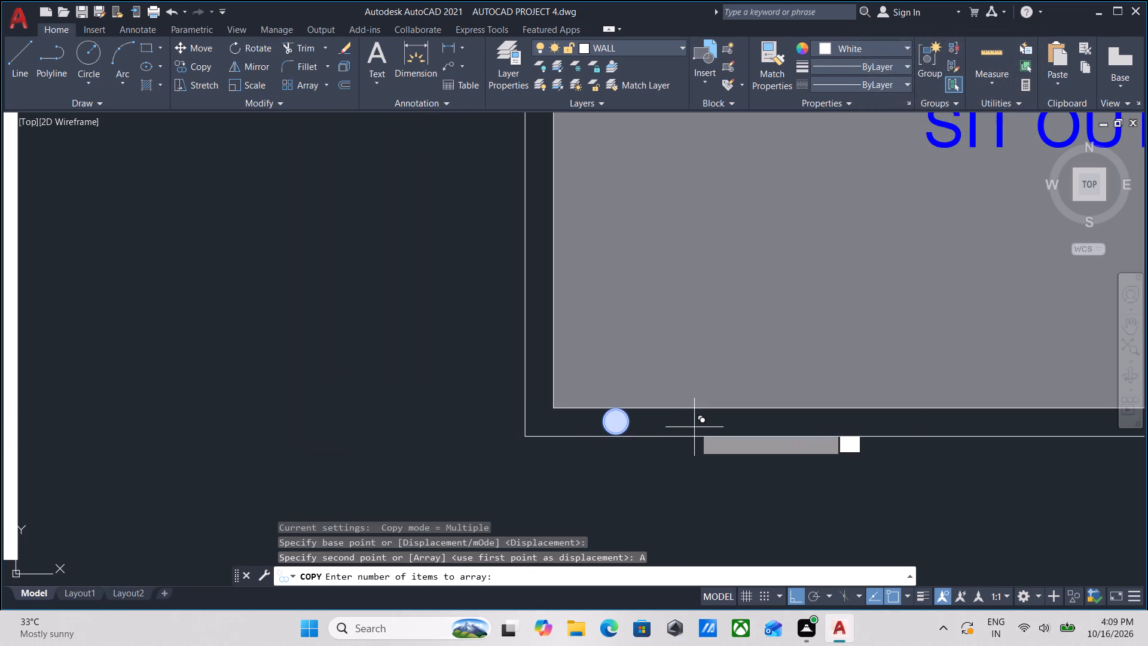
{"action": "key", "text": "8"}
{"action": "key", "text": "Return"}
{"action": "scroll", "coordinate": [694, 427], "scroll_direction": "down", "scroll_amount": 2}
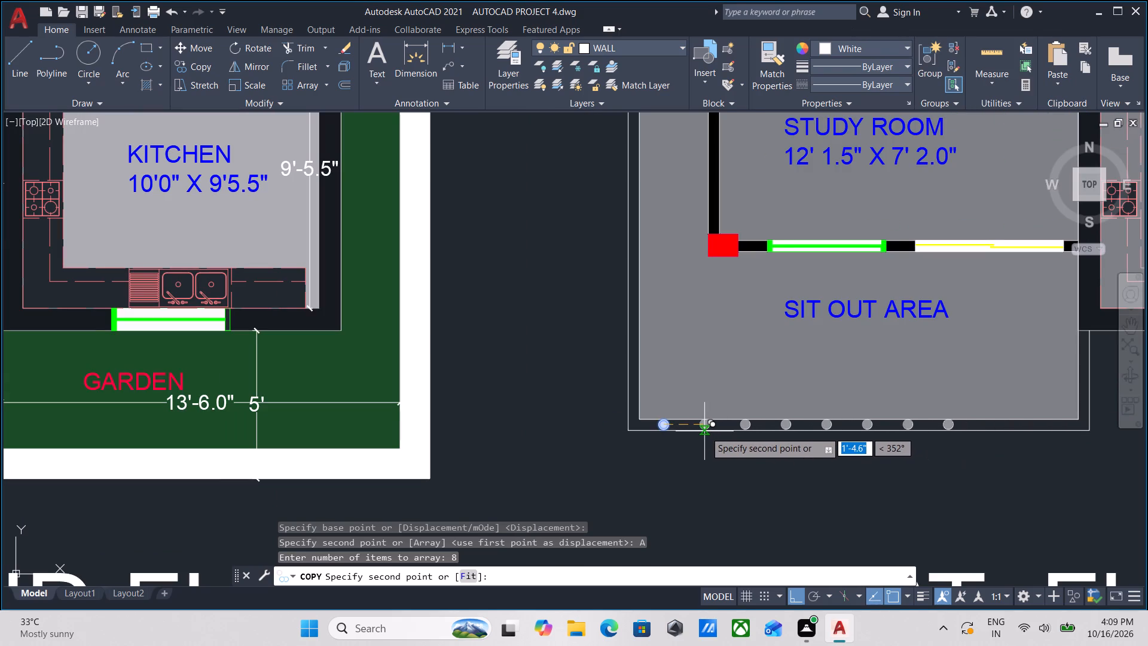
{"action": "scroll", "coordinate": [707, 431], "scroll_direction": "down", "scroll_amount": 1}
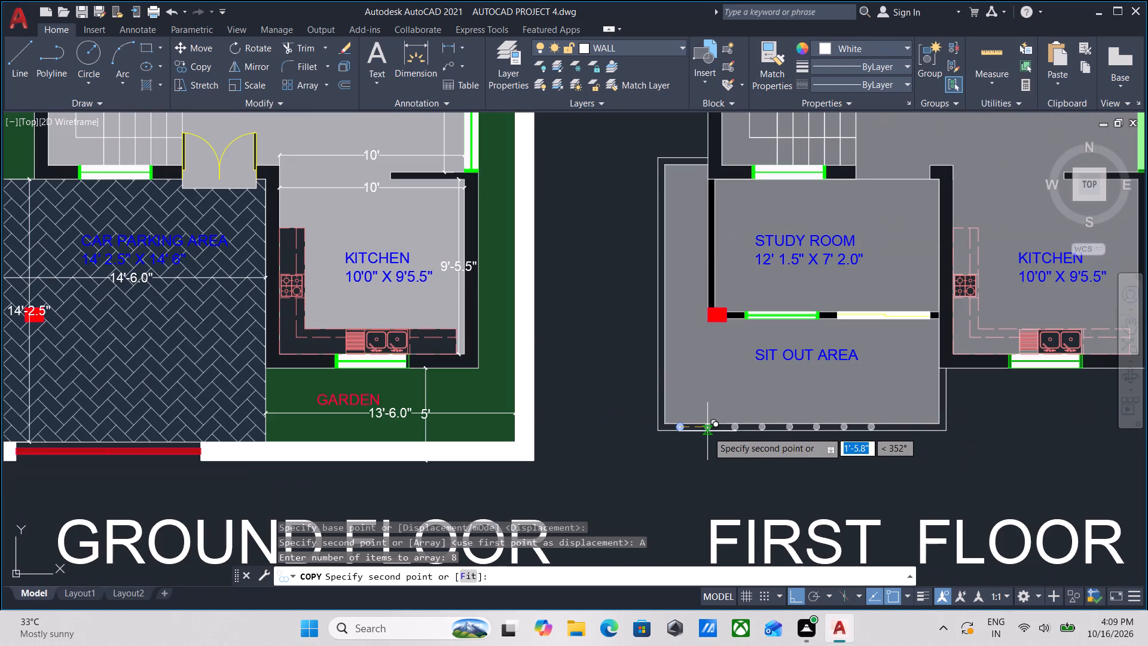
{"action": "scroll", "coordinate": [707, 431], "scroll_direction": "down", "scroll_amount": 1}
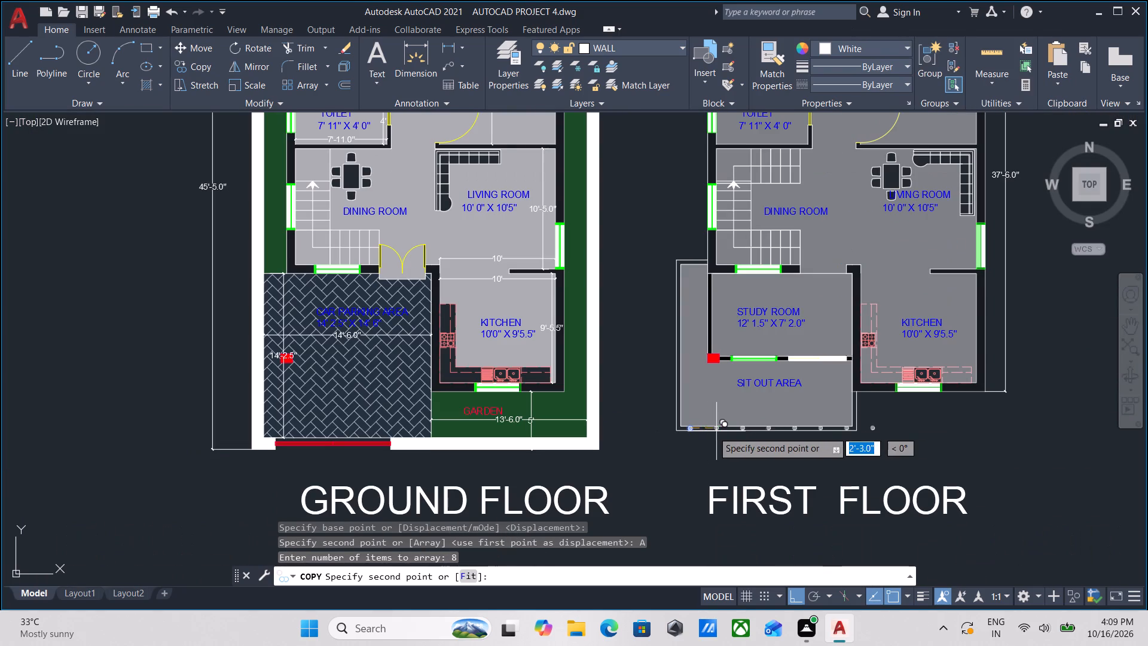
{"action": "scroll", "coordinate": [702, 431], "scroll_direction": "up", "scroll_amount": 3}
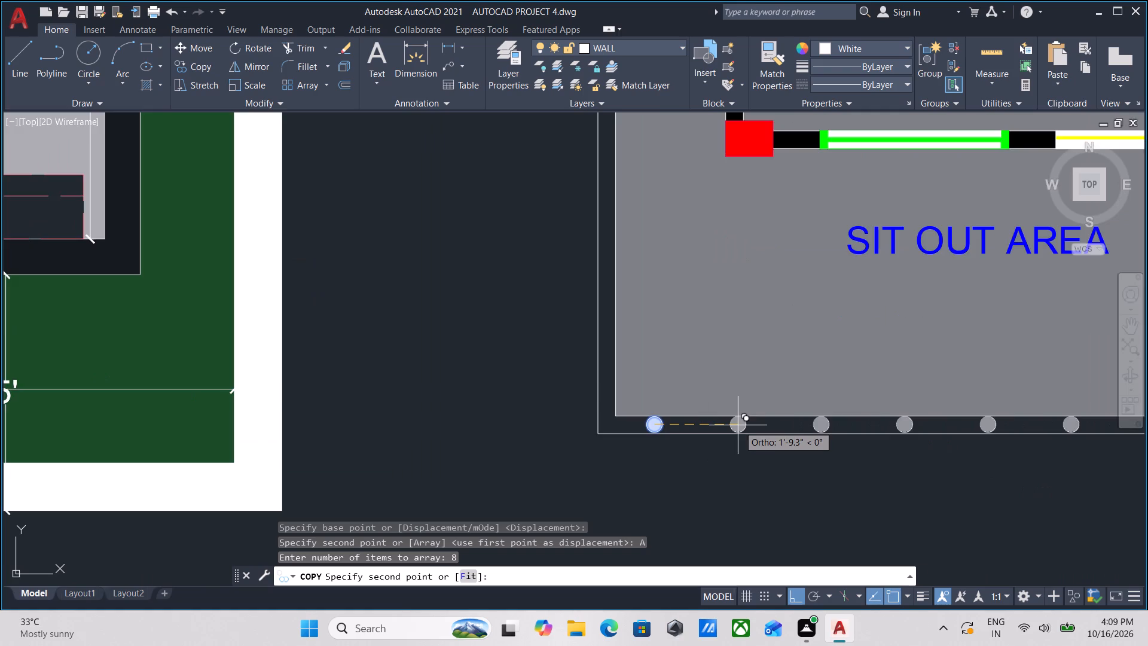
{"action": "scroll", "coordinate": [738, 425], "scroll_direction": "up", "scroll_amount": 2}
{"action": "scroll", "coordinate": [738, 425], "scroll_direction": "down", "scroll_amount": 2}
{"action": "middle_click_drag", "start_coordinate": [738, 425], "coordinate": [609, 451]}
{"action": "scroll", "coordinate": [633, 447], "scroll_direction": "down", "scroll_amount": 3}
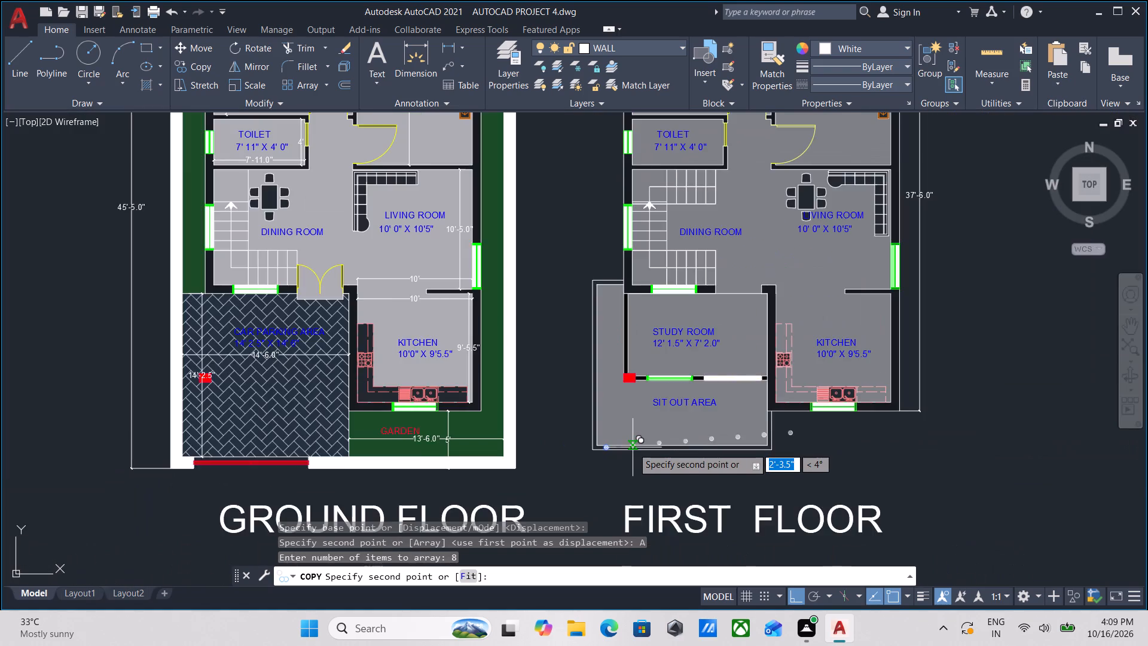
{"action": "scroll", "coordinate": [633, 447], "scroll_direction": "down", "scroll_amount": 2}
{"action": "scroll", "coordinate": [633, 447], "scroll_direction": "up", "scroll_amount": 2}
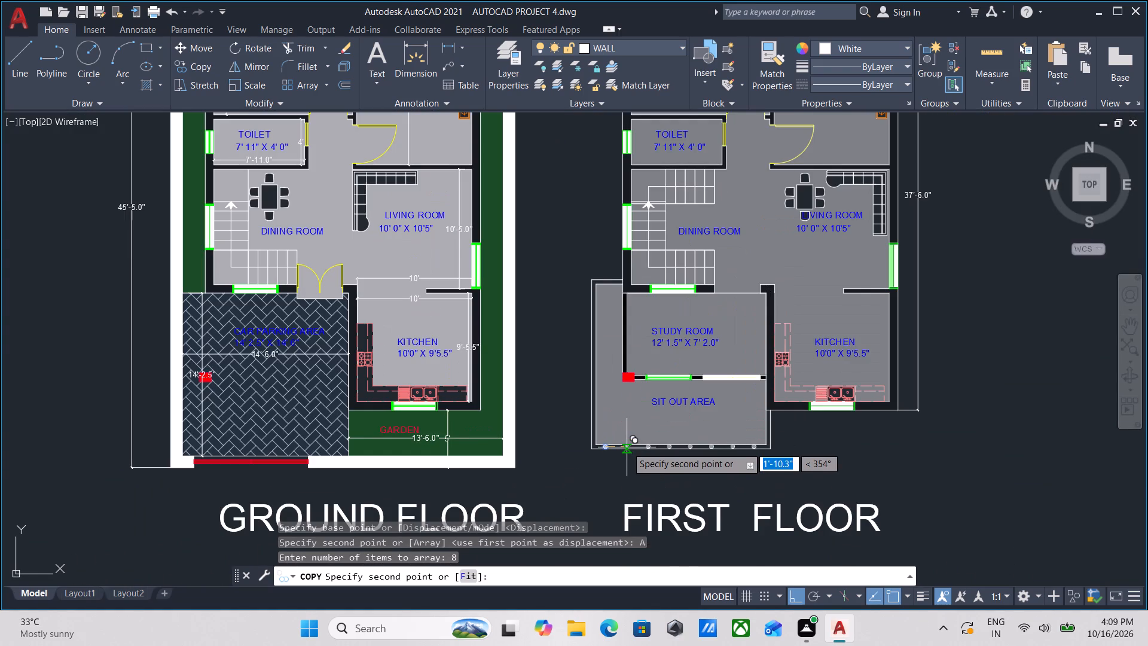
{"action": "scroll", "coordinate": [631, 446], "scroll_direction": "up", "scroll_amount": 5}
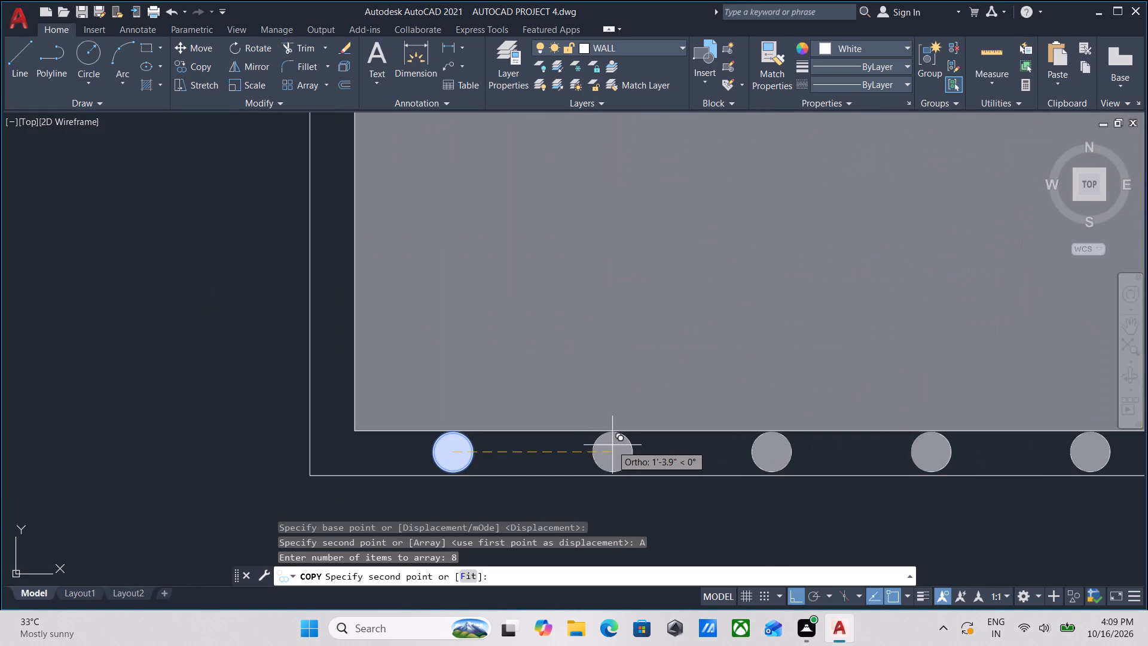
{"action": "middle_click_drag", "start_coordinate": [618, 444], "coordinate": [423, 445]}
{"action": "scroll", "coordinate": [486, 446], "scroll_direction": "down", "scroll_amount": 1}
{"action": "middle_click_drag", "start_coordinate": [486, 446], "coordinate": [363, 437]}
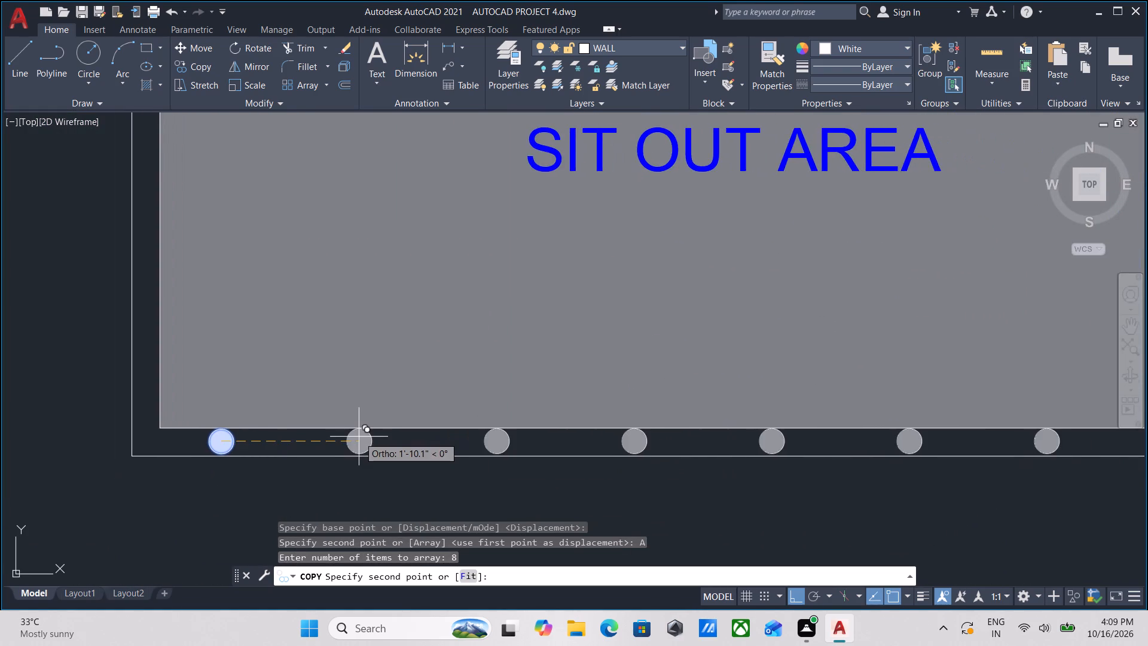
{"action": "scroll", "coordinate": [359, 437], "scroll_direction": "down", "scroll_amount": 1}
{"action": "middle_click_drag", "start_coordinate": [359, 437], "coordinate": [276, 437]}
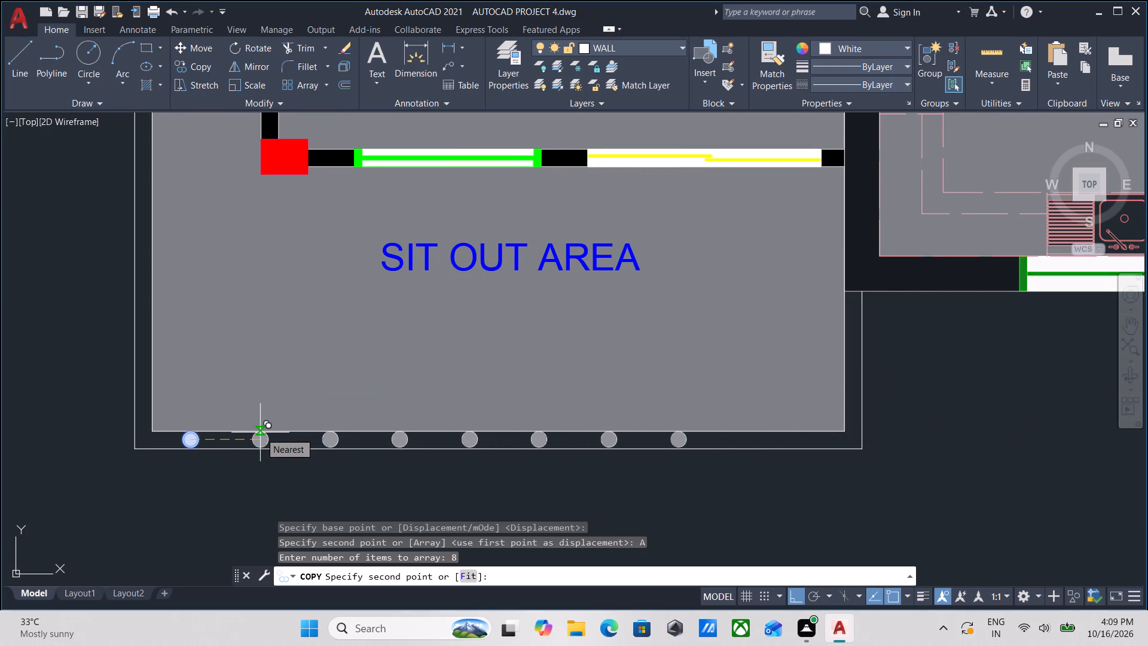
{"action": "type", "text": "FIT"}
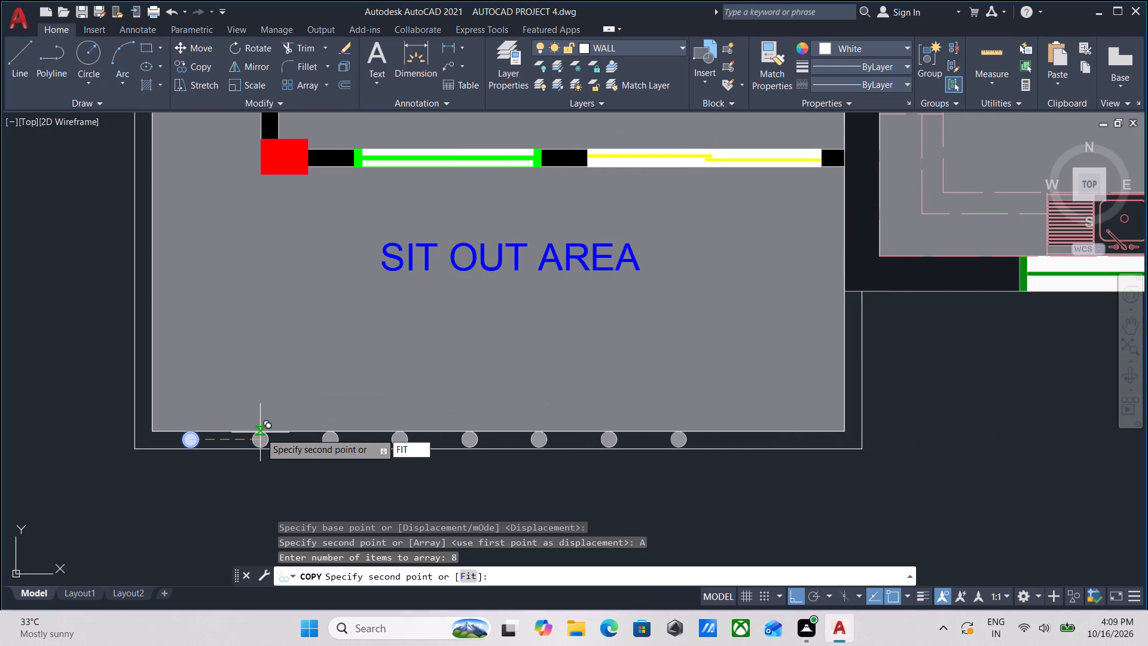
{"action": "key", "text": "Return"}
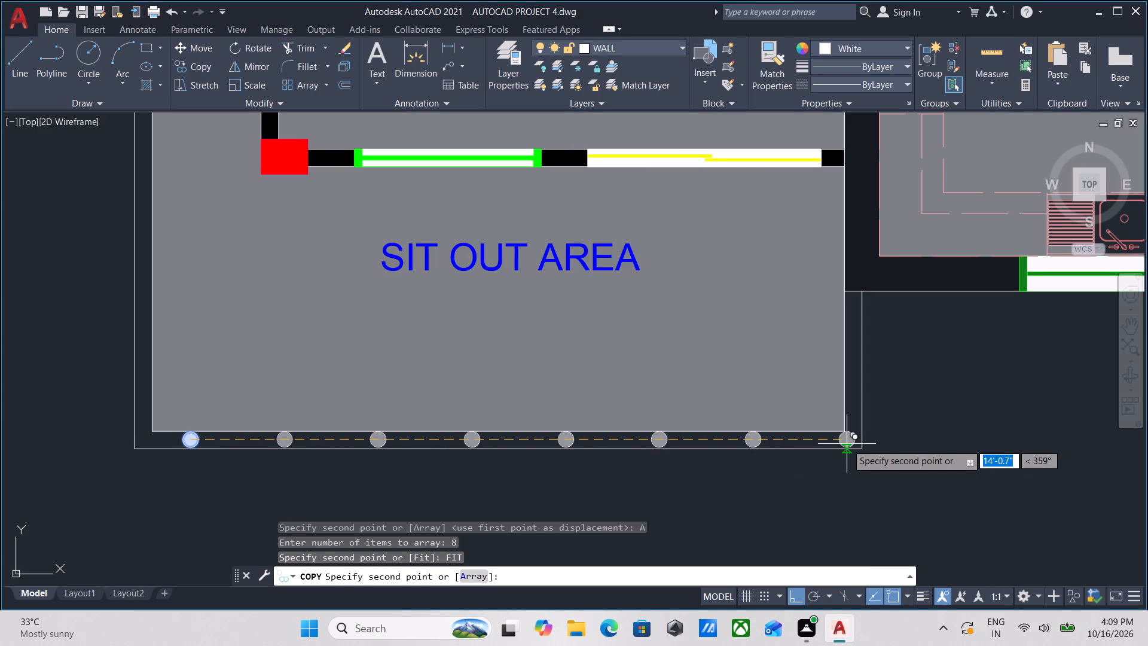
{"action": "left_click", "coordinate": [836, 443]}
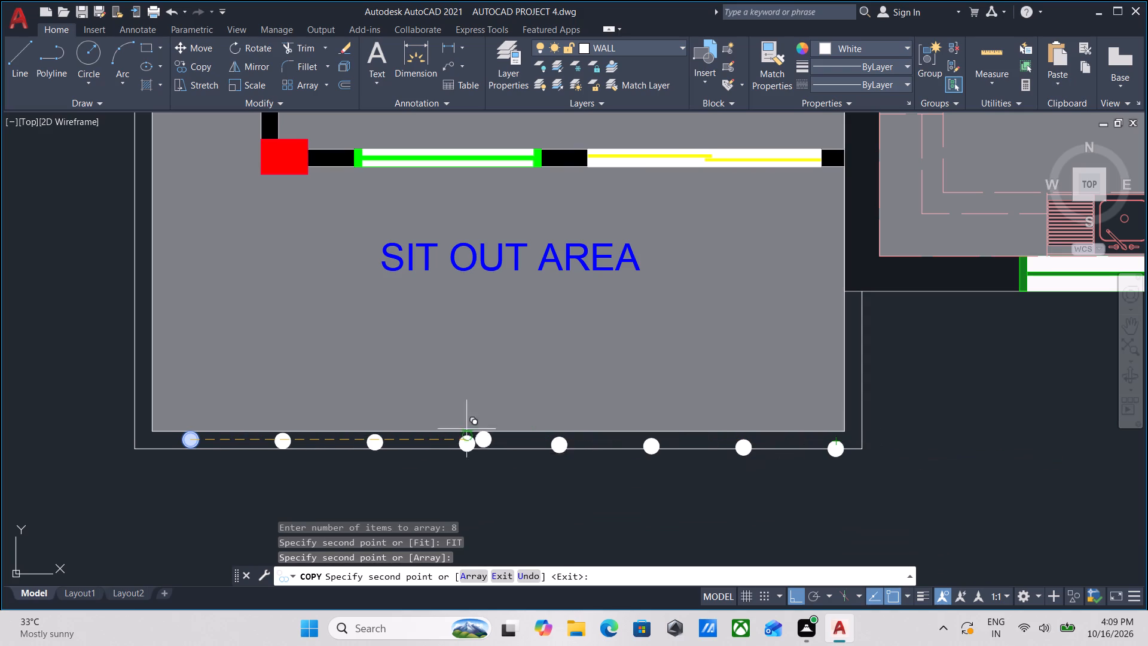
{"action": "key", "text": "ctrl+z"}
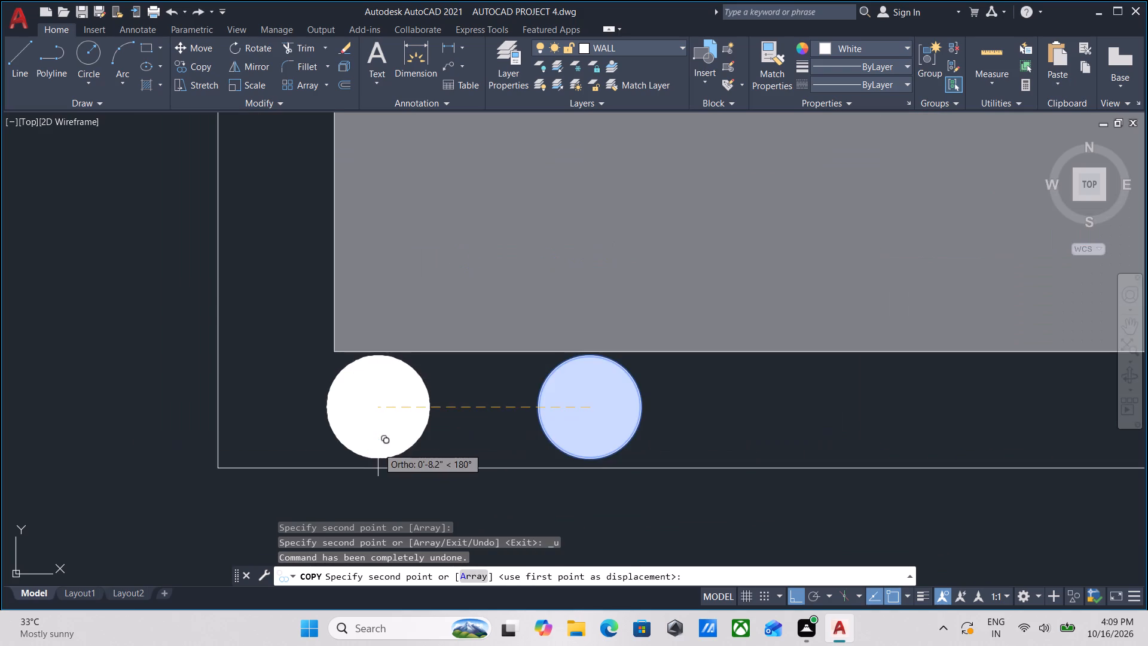
Copy the hatched circle as an 8-item array running right along the sit out area's lower edge, spaced about 1'-9.9" apart.
{"action": "scroll", "coordinate": [411, 428], "scroll_direction": "down", "scroll_amount": 2}
{"action": "scroll", "coordinate": [619, 413], "scroll_direction": "down", "scroll_amount": 1}
{"action": "middle_click_drag", "start_coordinate": [619, 413], "coordinate": [468, 426]}
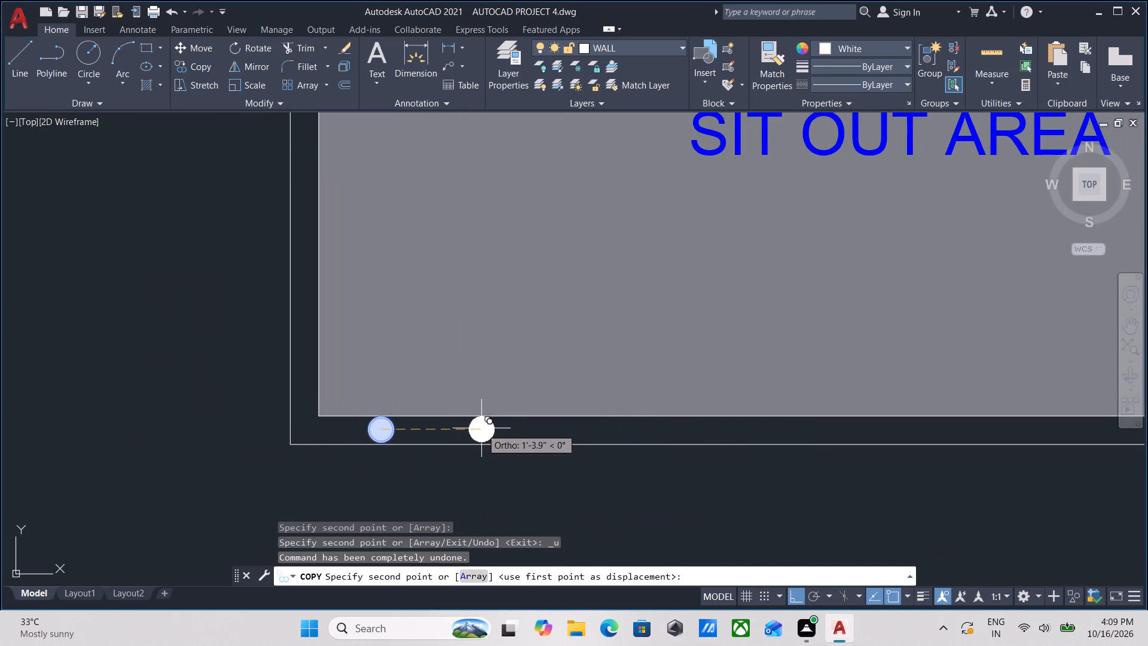
{"action": "key", "text": "a"}
{"action": "key", "text": "Return"}
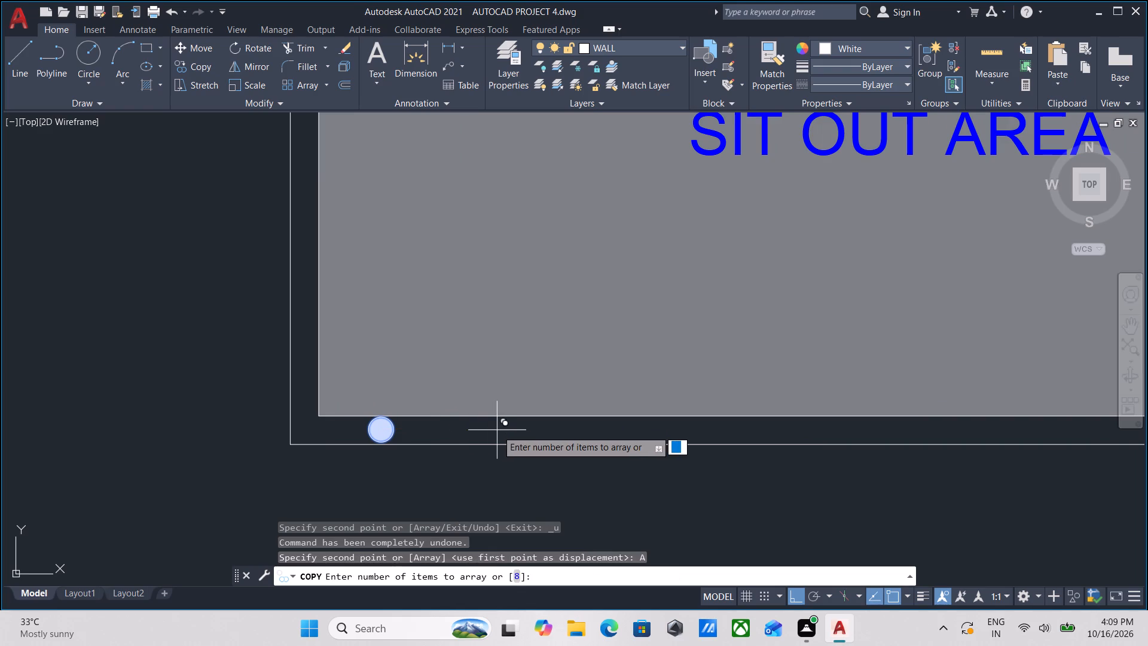
{"action": "key", "text": "8"}
{"action": "key", "text": "Return"}
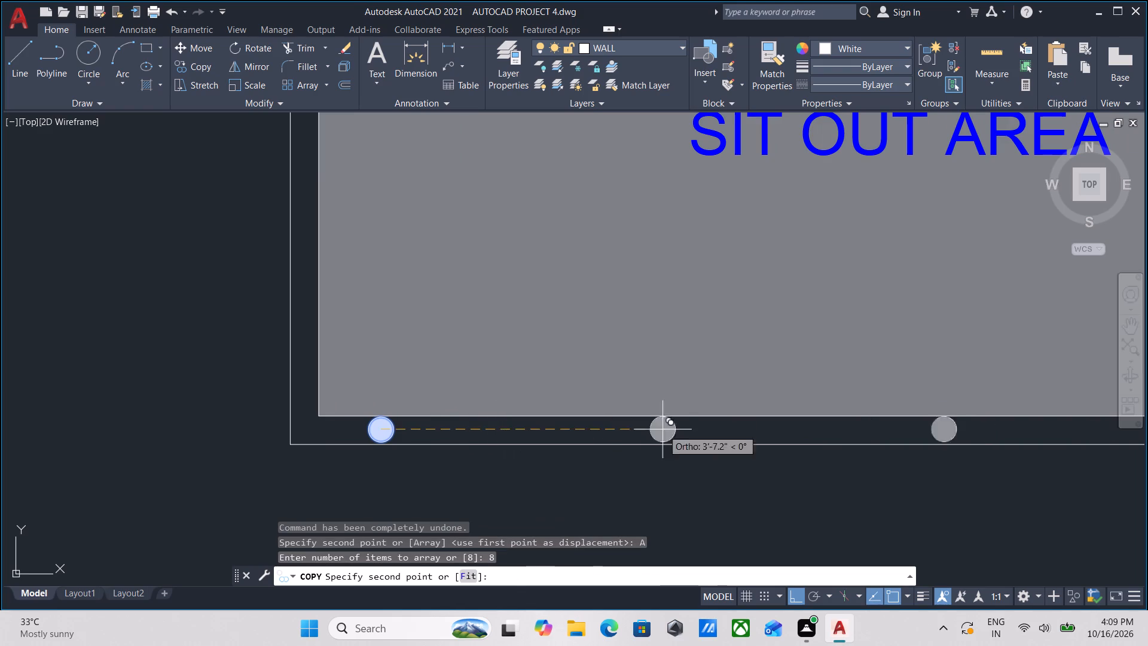
{"action": "middle_click_drag", "start_coordinate": [593, 428], "coordinate": [404, 428]}
{"action": "scroll", "coordinate": [410, 425], "scroll_direction": "down", "scroll_amount": 3}
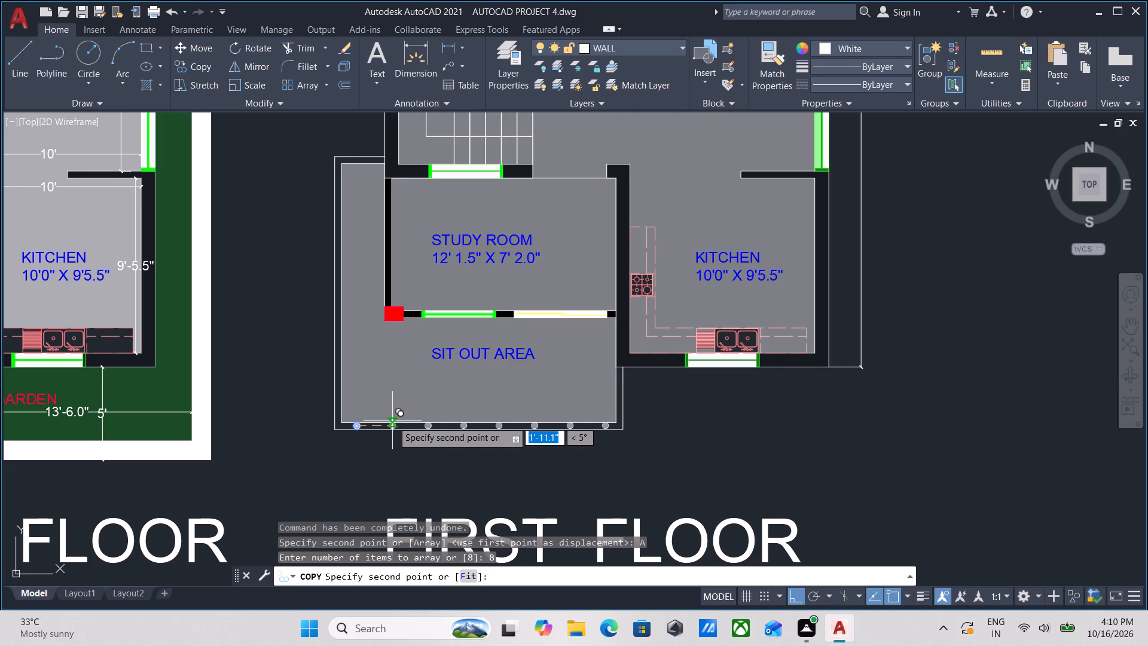
{"action": "scroll", "coordinate": [393, 423], "scroll_direction": "up", "scroll_amount": 1}
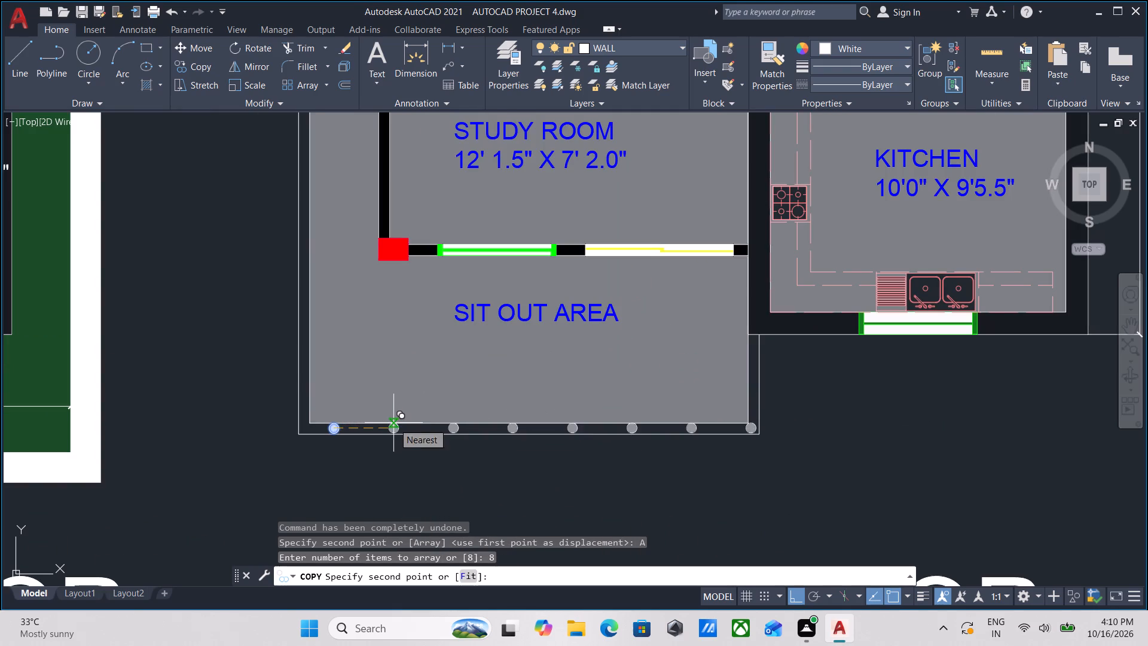
{"action": "scroll", "coordinate": [393, 423], "scroll_direction": "up", "scroll_amount": 1}
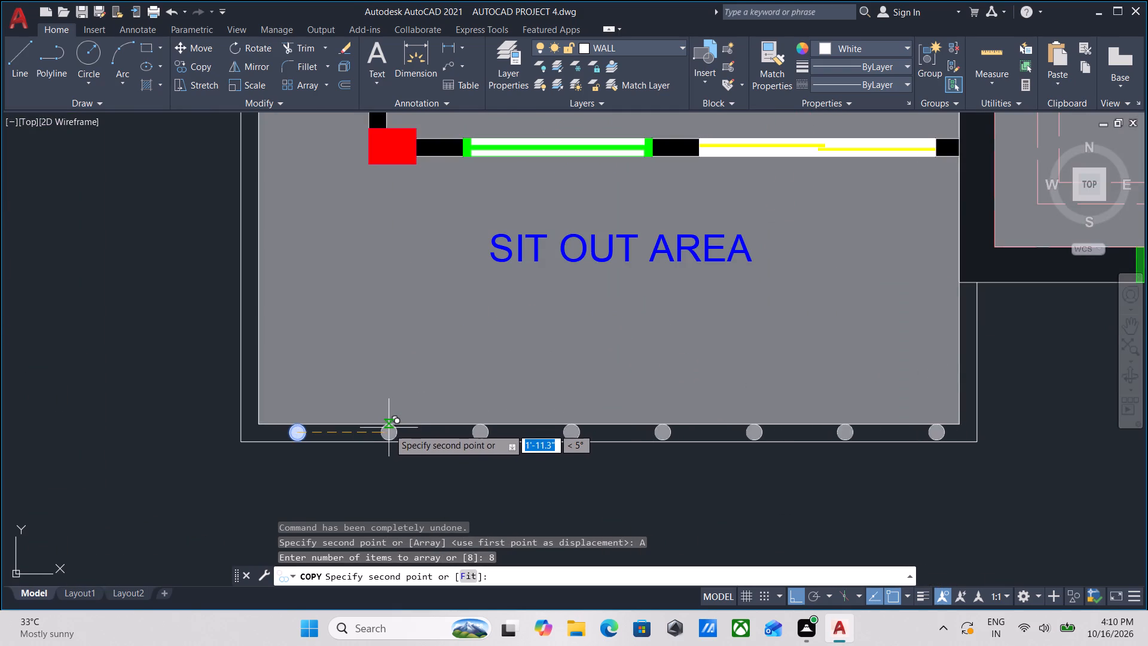
{"action": "scroll", "coordinate": [385, 431], "scroll_direction": "up", "scroll_amount": 3}
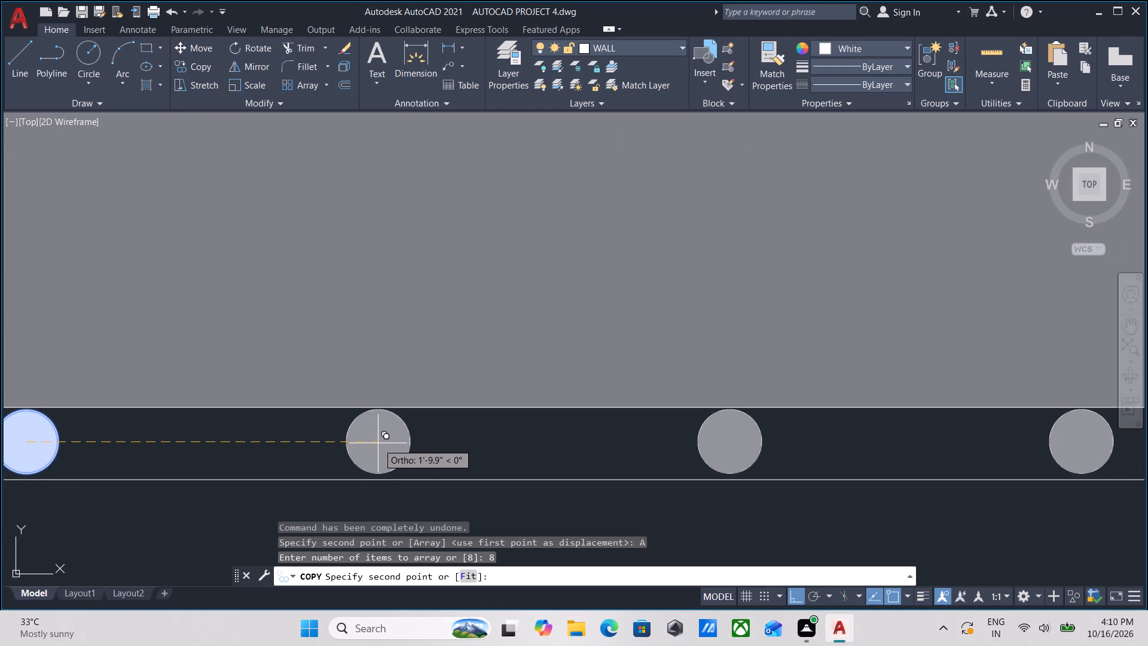
{"action": "left_click", "coordinate": [377, 443]}
{"action": "scroll", "coordinate": [377, 443], "scroll_direction": "down", "scroll_amount": 4}
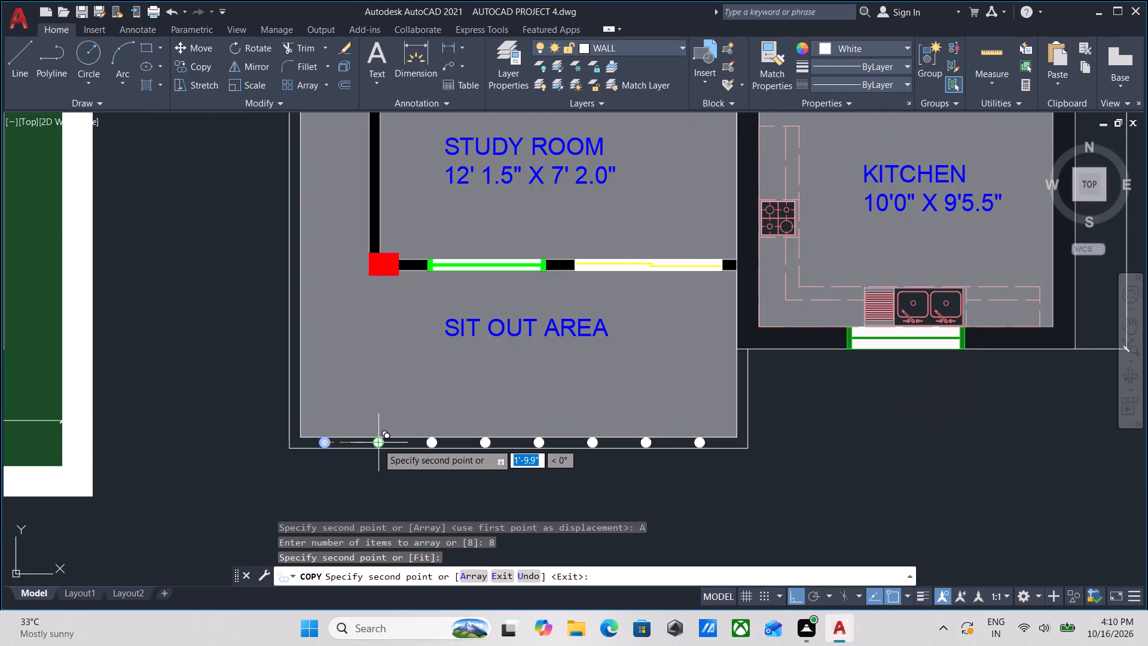
{"action": "key", "text": "Escape"}
Copy the leftmost post, with ortho off, about 1'-1.6" at 153° into the sit out's left edge strip, just above the lower-left corner.
{"action": "scroll", "coordinate": [461, 443], "scroll_direction": "down", "scroll_amount": 1}
{"action": "middle_click_drag", "start_coordinate": [387, 474], "coordinate": [552, 469]}
{"action": "scroll", "coordinate": [581, 462], "scroll_direction": "up", "scroll_amount": 2}
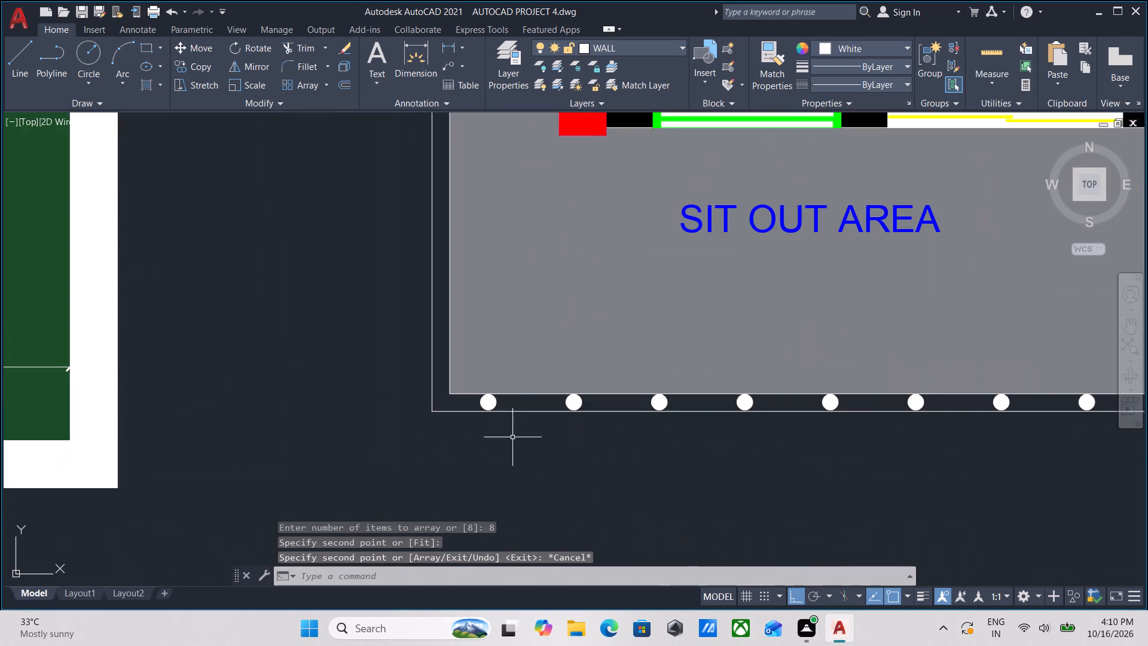
{"action": "scroll", "coordinate": [436, 422], "scroll_direction": "up", "scroll_amount": 2}
{"action": "middle_click_drag", "start_coordinate": [448, 408], "coordinate": [533, 531]}
{"action": "scroll", "coordinate": [679, 493], "scroll_direction": "up", "scroll_amount": 1}
{"action": "left_click_drag", "start_coordinate": [639, 501], "coordinate": [633, 502]}
{"action": "scroll", "coordinate": [648, 501], "scroll_direction": "down", "scroll_amount": 3}
{"action": "scroll", "coordinate": [684, 507], "scroll_direction": "up", "scroll_amount": 2}
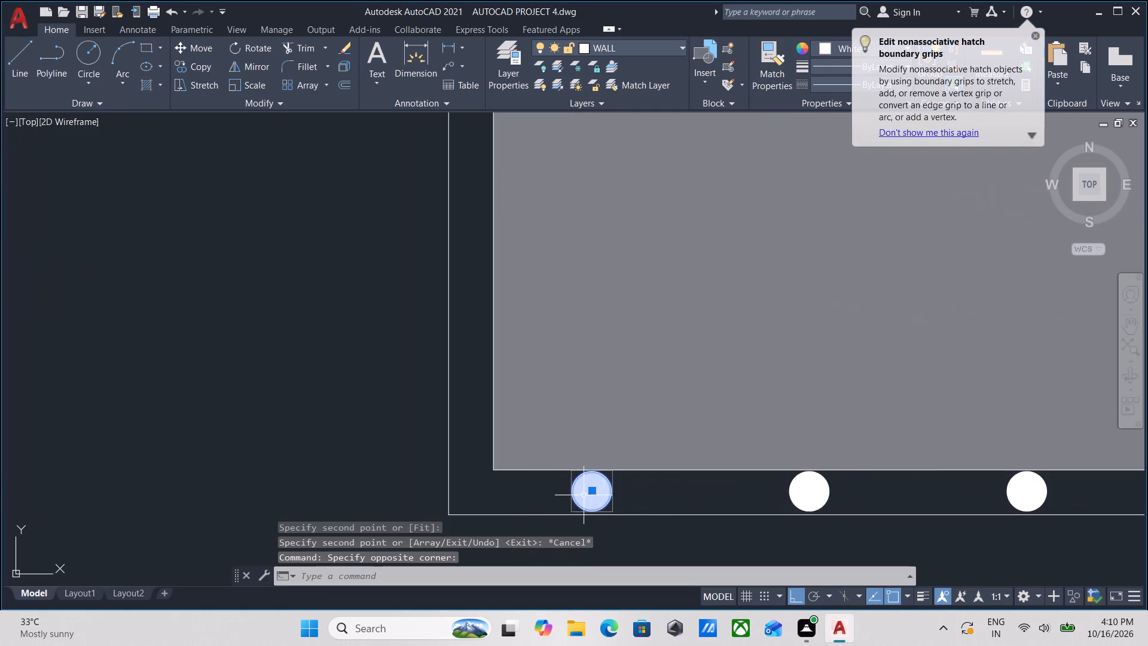
{"action": "middle_click_drag", "start_coordinate": [523, 488], "coordinate": [620, 508]}
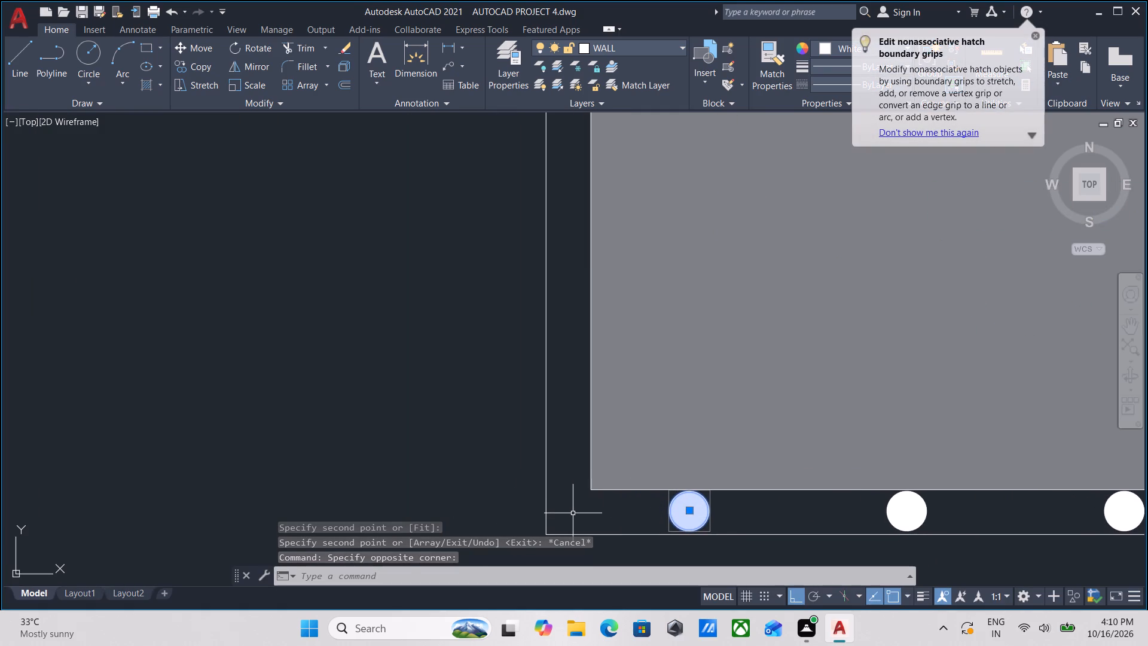
{"action": "key", "text": "c"}
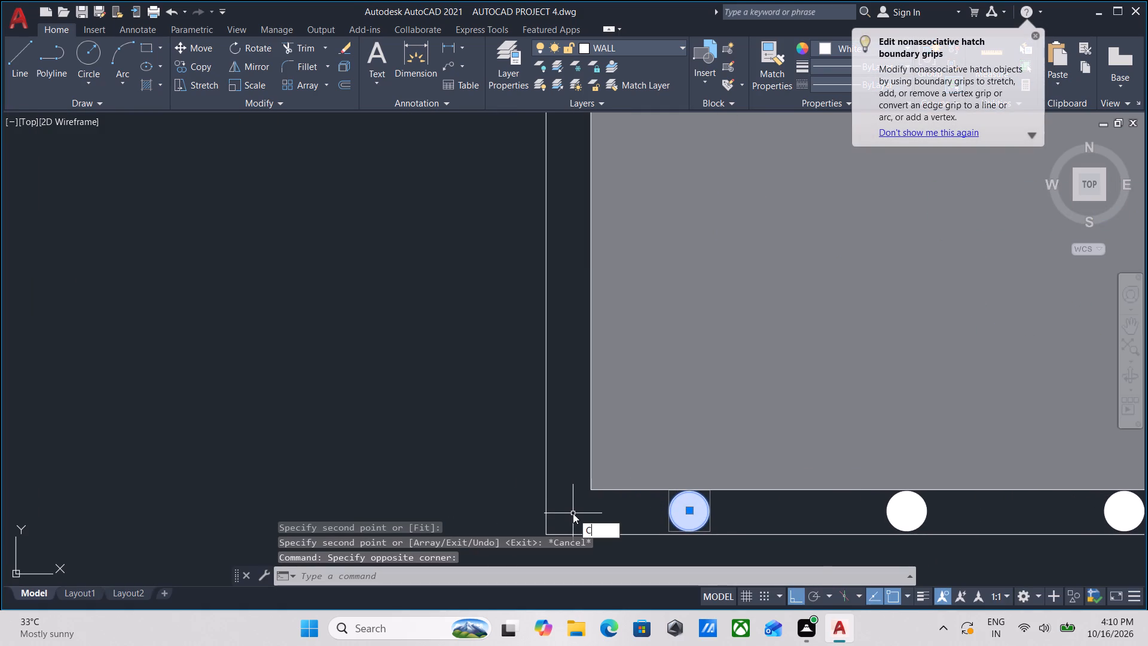
{"action": "key", "text": "o"}
{"action": "key", "text": "Return"}
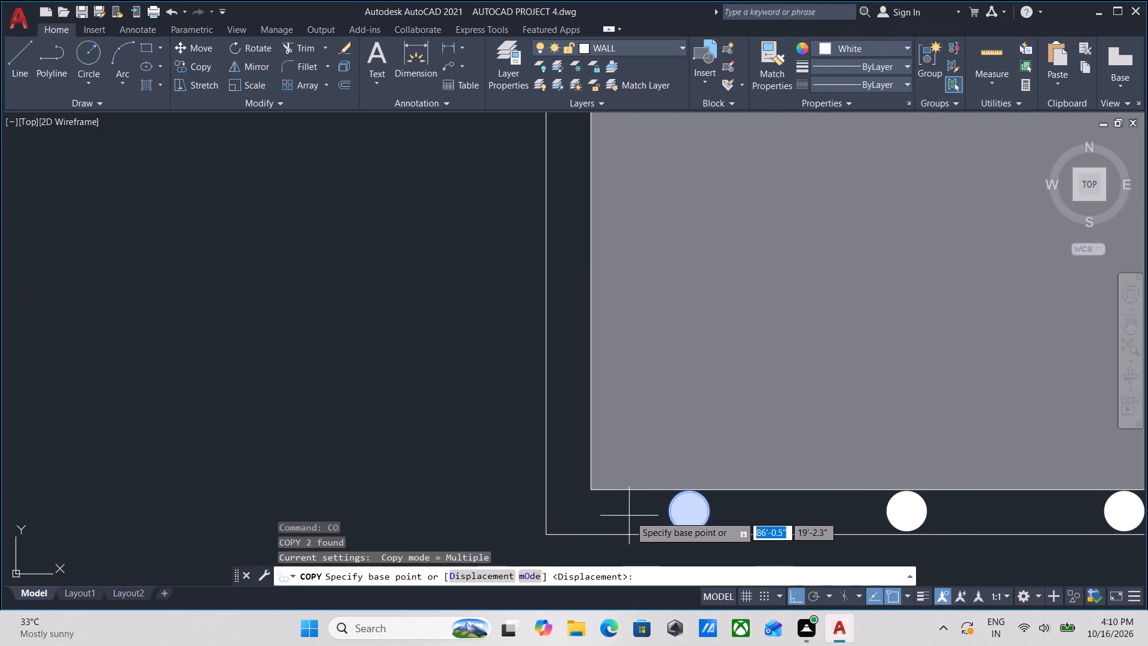
{"action": "left_click", "coordinate": [692, 511]}
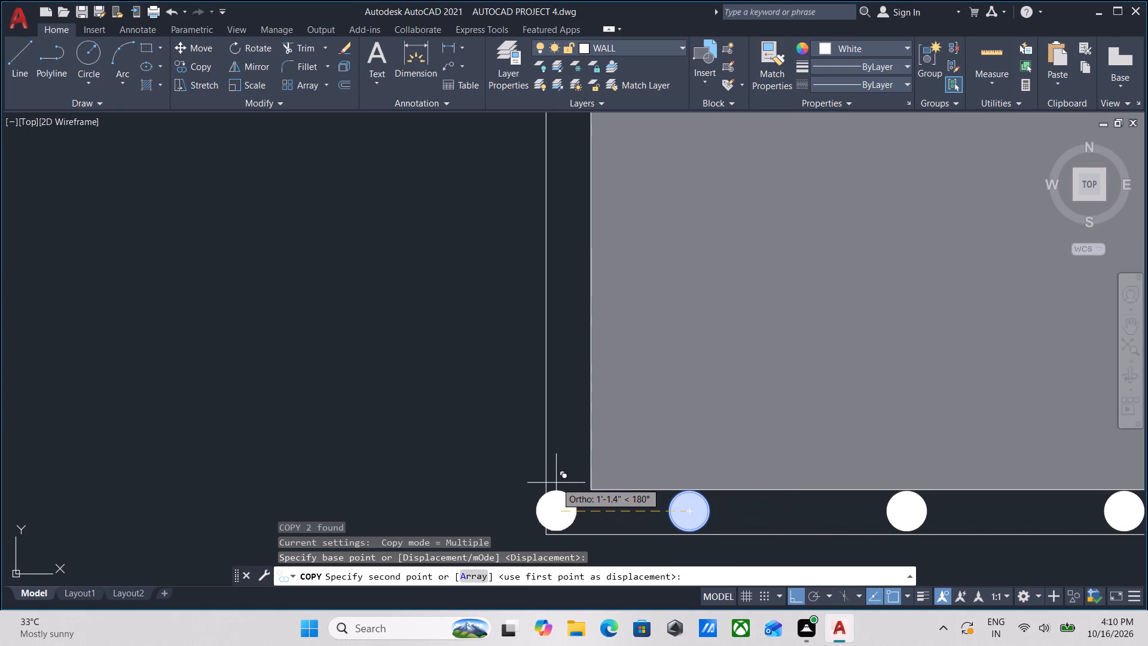
{"action": "key", "text": "F8"}
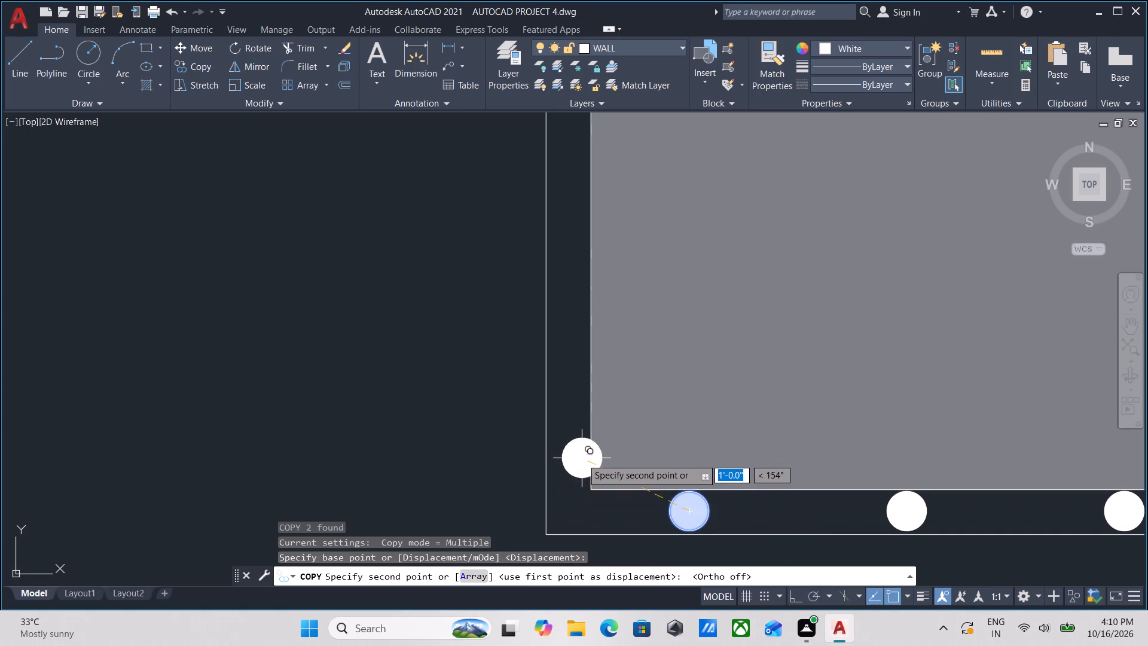
{"action": "scroll", "coordinate": [567, 453], "scroll_direction": "up", "scroll_amount": 1}
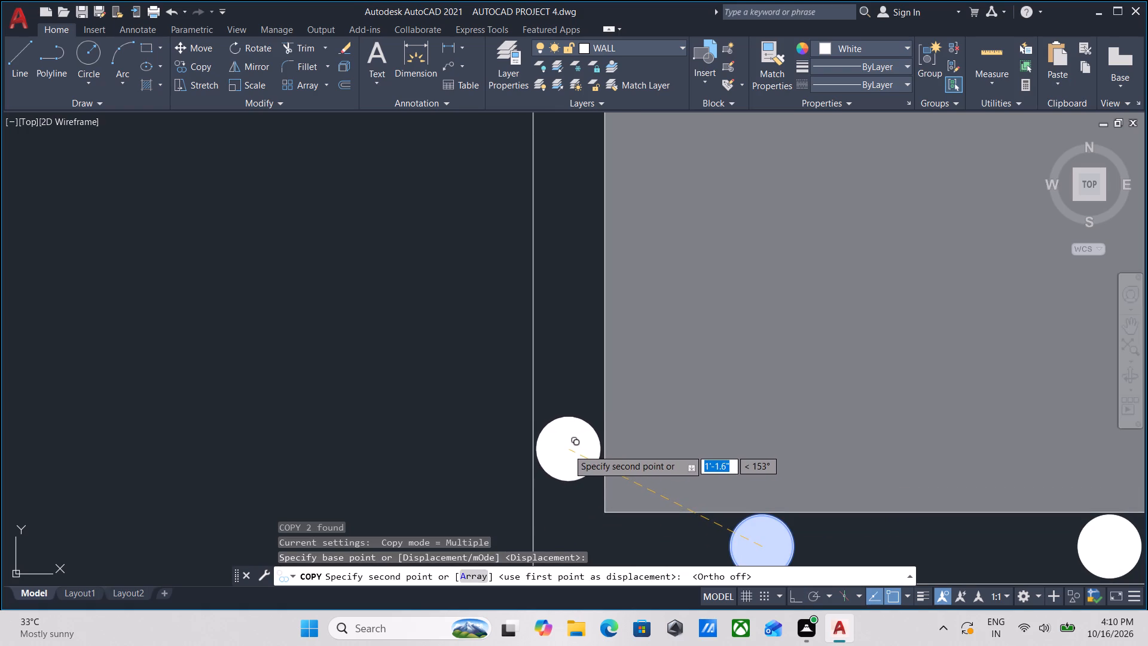
{"action": "left_click", "coordinate": [568, 449]}
{"action": "scroll", "coordinate": [568, 449], "scroll_direction": "down", "scroll_amount": 5}
{"action": "middle_click_drag", "start_coordinate": [687, 473], "coordinate": [702, 502]}
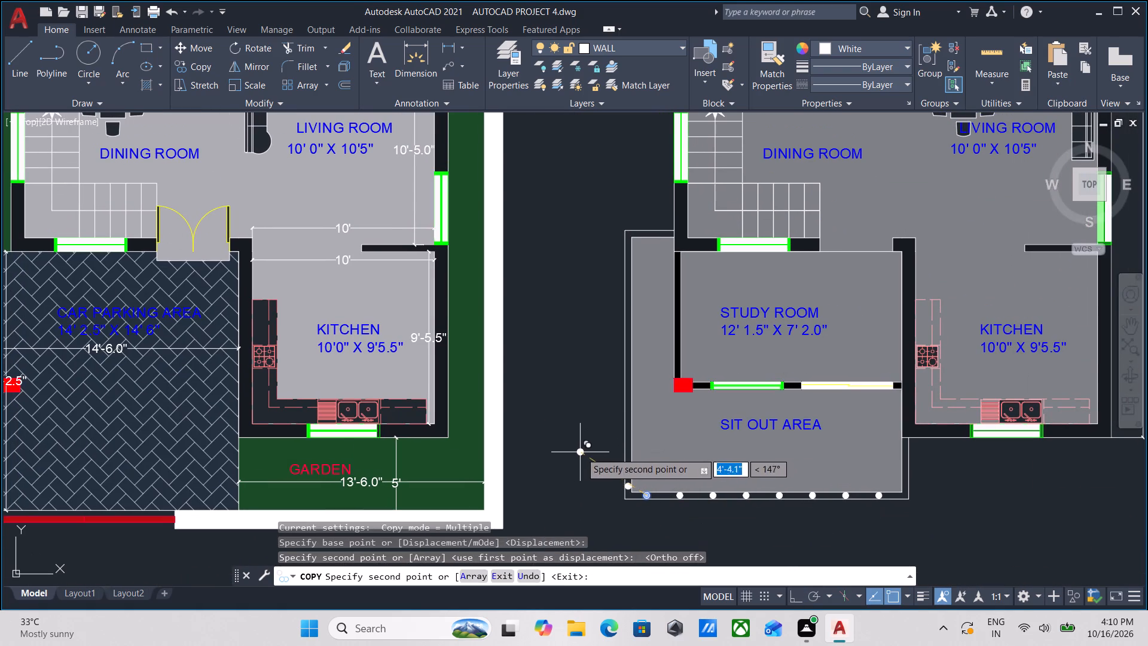
{"action": "key", "text": "Escape"}
{"action": "scroll", "coordinate": [622, 506], "scroll_direction": "up", "scroll_amount": 2}
{"action": "middle_click_drag", "start_coordinate": [642, 499], "coordinate": [626, 456]}
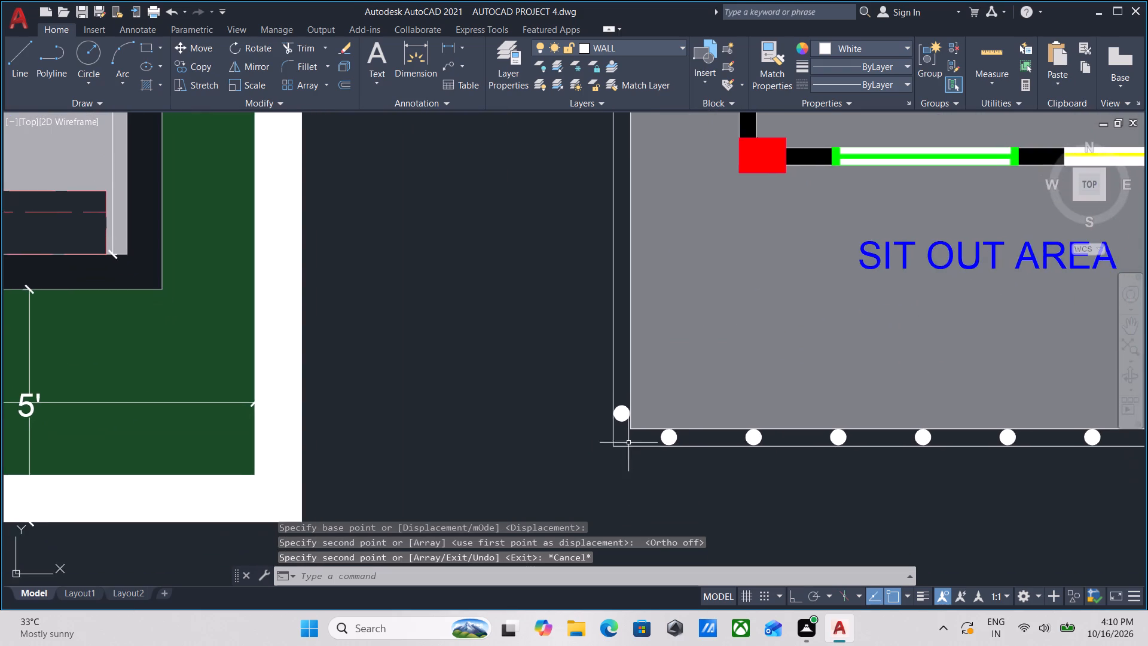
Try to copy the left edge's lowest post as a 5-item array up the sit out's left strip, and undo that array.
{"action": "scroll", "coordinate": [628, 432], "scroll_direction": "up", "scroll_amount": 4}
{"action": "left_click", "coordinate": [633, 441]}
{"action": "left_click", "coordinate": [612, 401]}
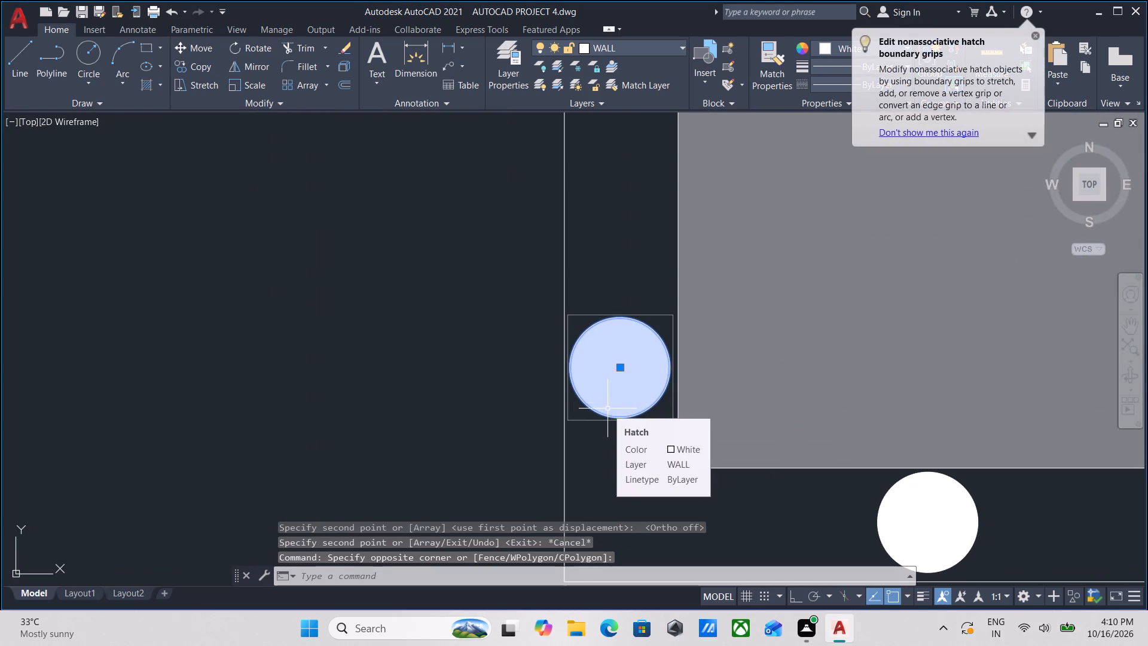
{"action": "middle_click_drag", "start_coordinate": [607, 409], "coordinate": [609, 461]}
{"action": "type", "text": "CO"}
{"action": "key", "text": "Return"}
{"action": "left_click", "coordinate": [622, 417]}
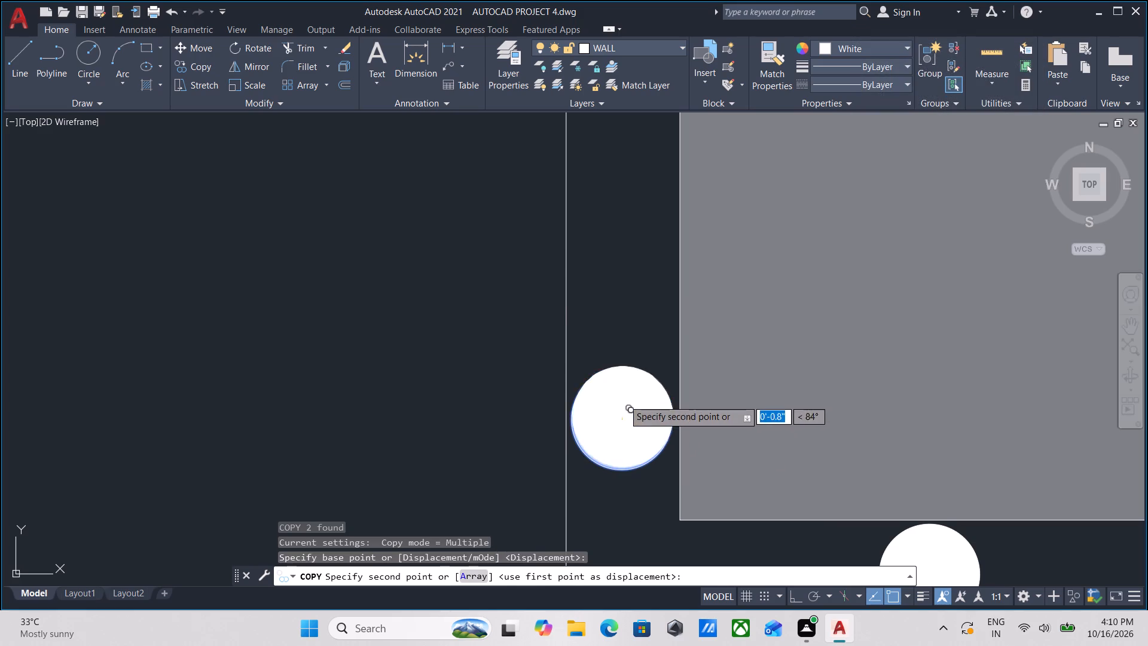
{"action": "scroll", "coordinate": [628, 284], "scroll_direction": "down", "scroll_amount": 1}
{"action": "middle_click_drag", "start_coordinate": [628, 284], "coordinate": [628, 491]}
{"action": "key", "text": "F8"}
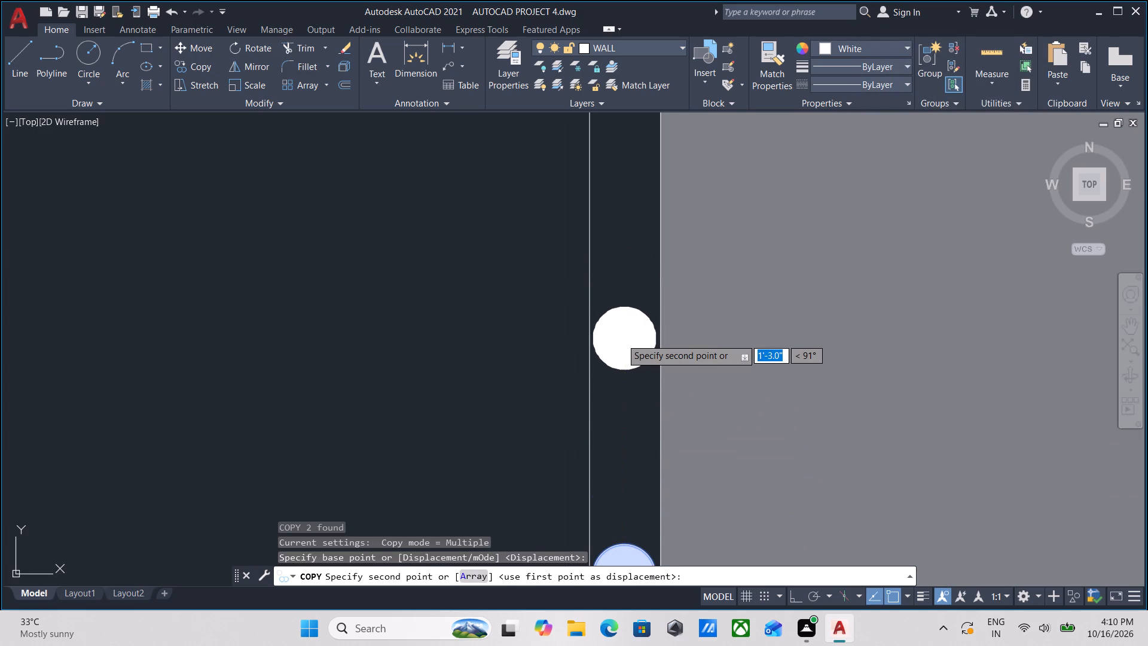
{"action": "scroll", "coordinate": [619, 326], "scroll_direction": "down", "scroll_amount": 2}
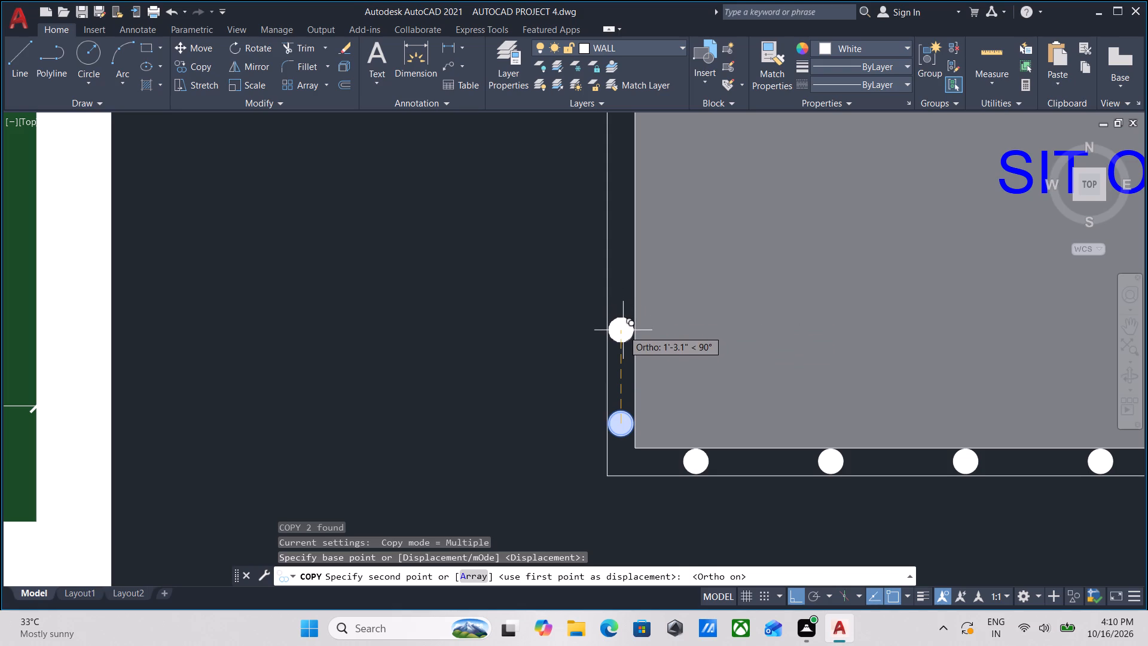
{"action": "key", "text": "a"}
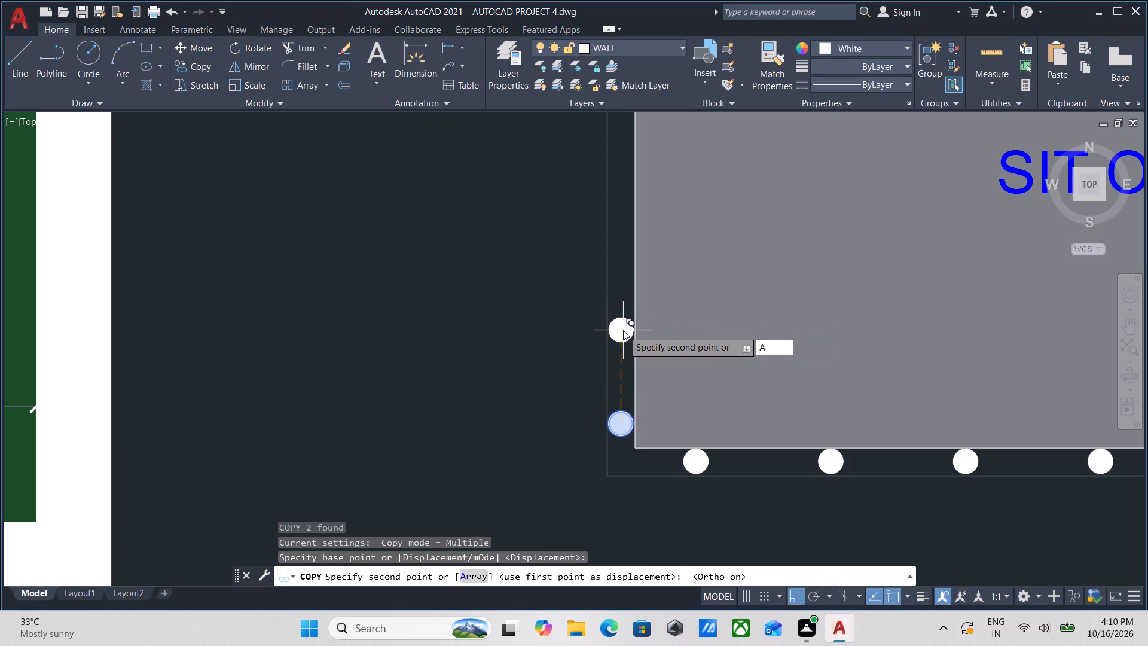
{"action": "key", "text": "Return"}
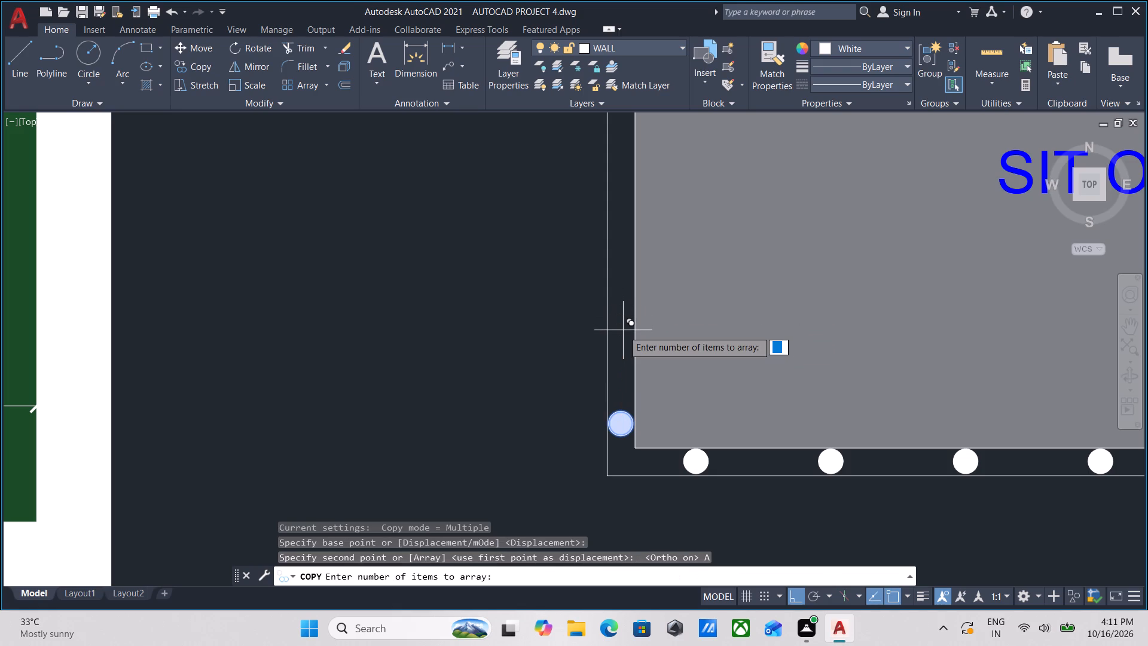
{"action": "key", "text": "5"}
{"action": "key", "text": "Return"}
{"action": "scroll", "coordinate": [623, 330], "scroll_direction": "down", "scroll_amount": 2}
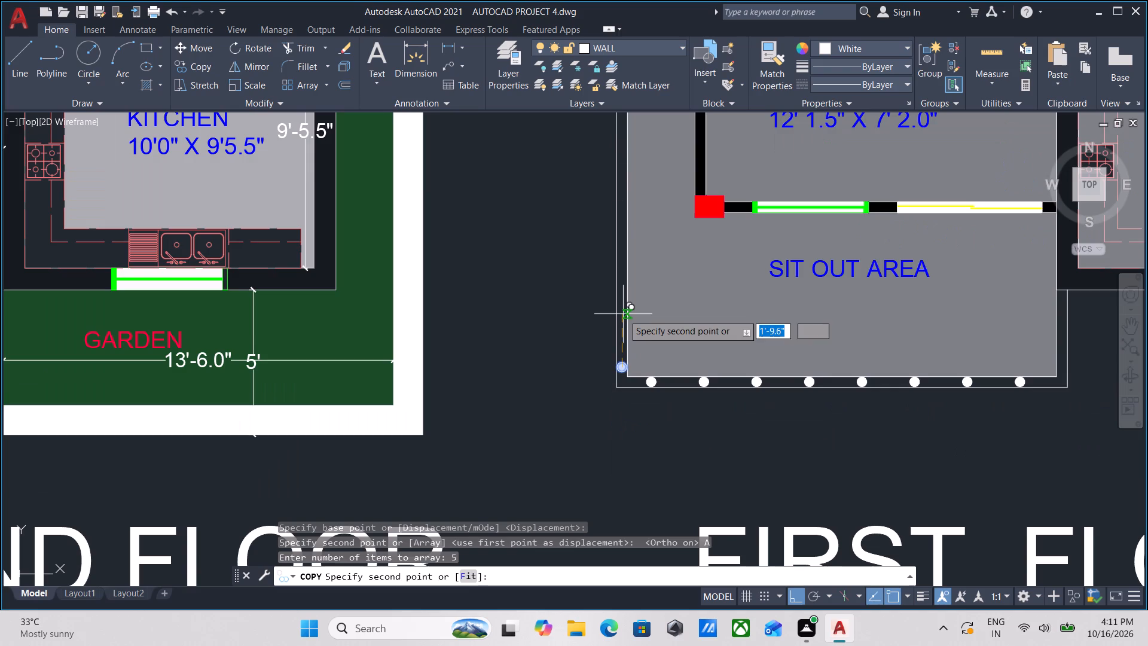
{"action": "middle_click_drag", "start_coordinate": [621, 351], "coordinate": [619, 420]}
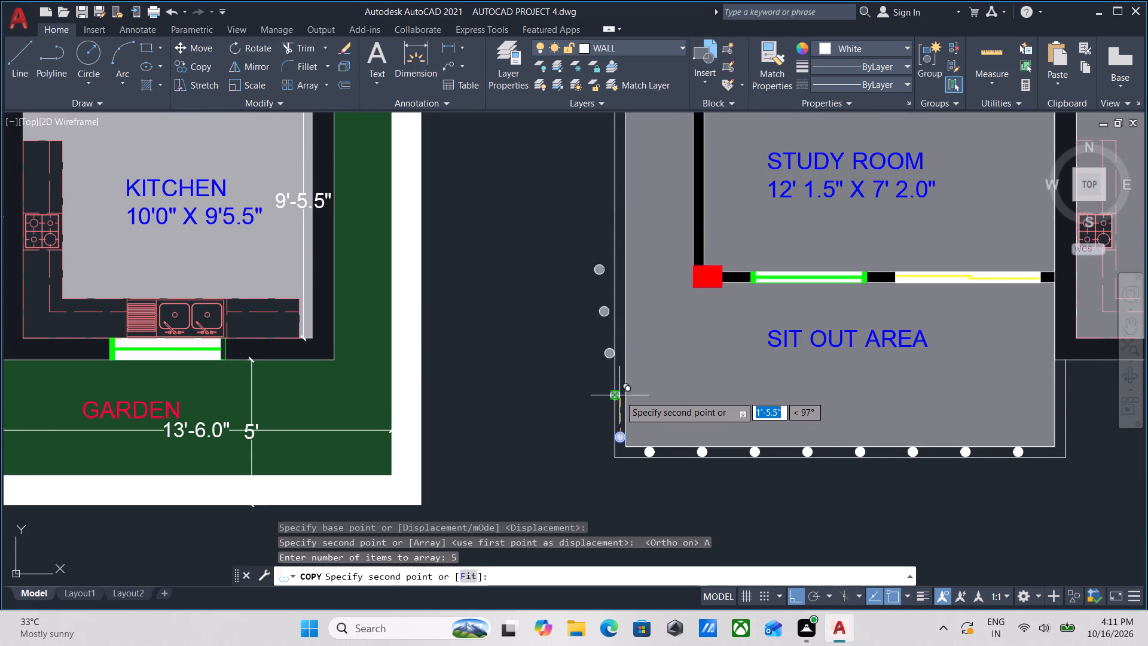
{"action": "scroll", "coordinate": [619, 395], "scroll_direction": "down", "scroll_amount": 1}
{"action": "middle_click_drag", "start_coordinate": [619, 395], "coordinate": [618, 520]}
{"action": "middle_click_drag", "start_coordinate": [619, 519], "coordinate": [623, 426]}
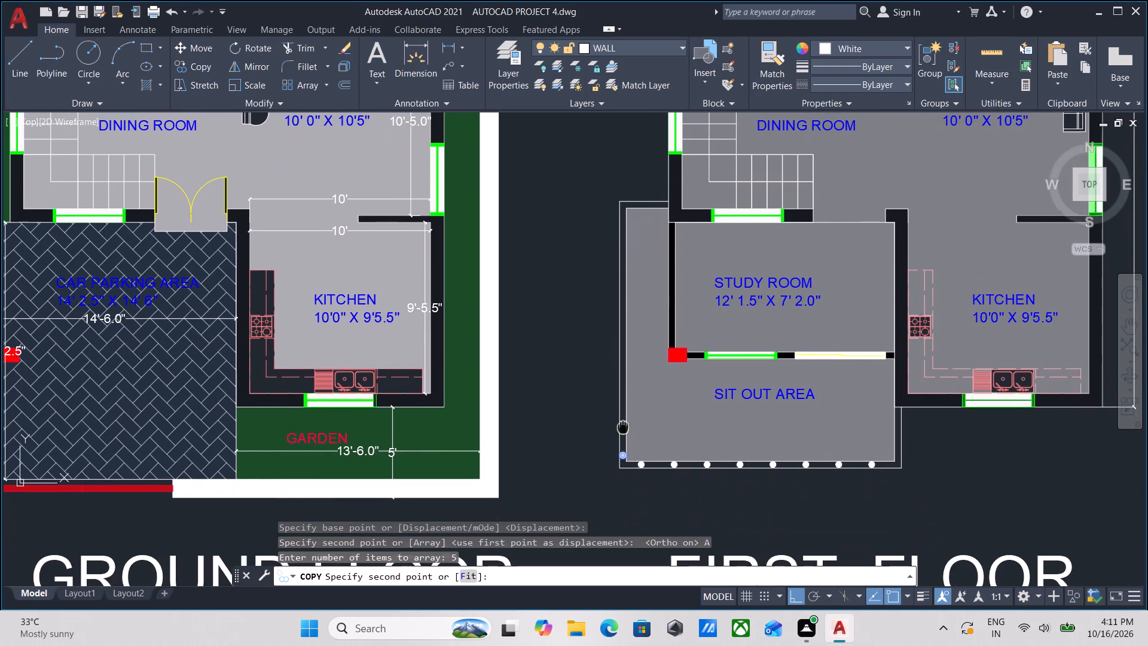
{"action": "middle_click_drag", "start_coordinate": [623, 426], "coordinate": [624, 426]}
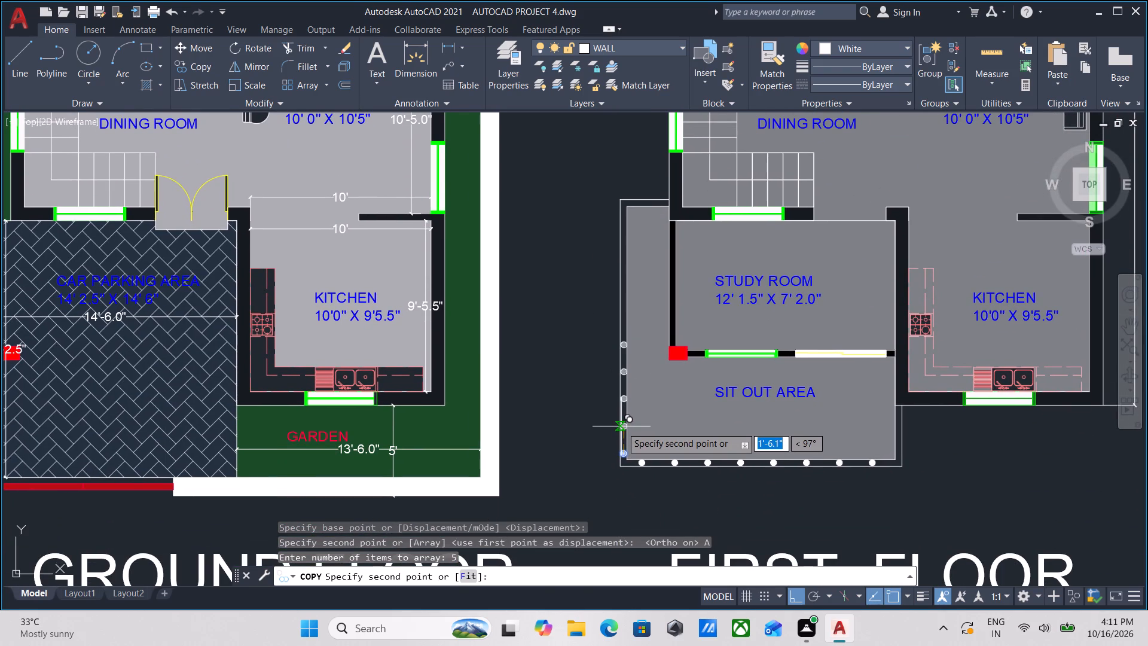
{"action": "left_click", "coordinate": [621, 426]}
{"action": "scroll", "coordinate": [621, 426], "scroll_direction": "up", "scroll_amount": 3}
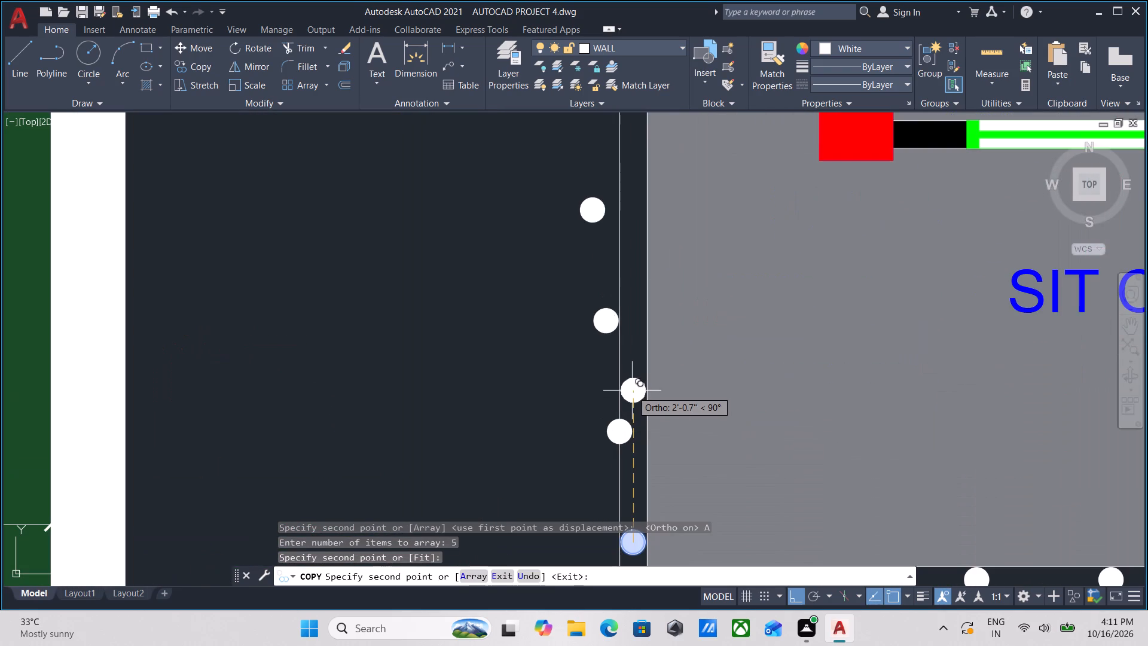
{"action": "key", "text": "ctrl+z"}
With ortho on, copy the left edge's lowest post as an 8-item array fitted over about 13'-7.6" up to the strip's upper corner.
{"action": "scroll", "coordinate": [633, 391], "scroll_direction": "down", "scroll_amount": 3}
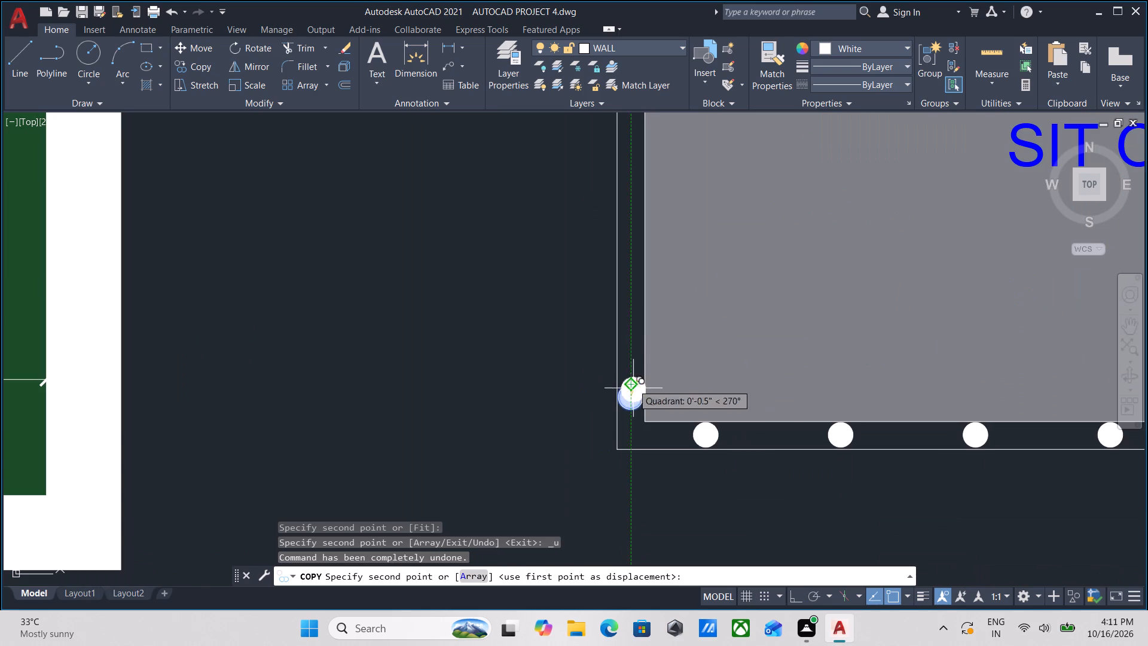
{"action": "key", "text": "F8"}
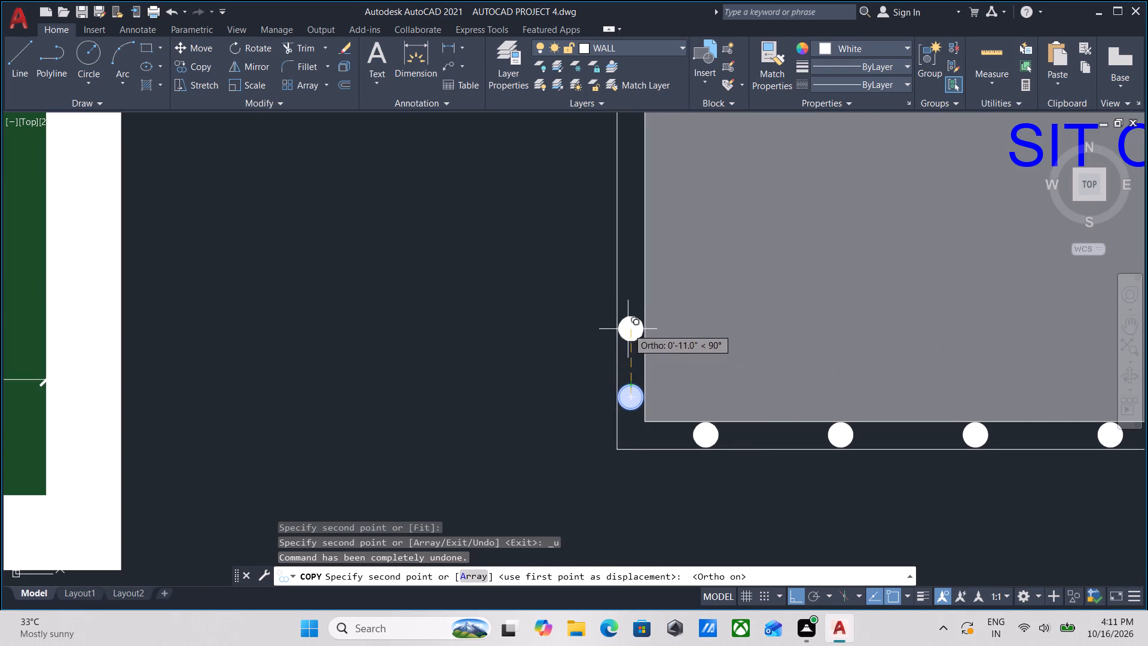
{"action": "key", "text": "a"}
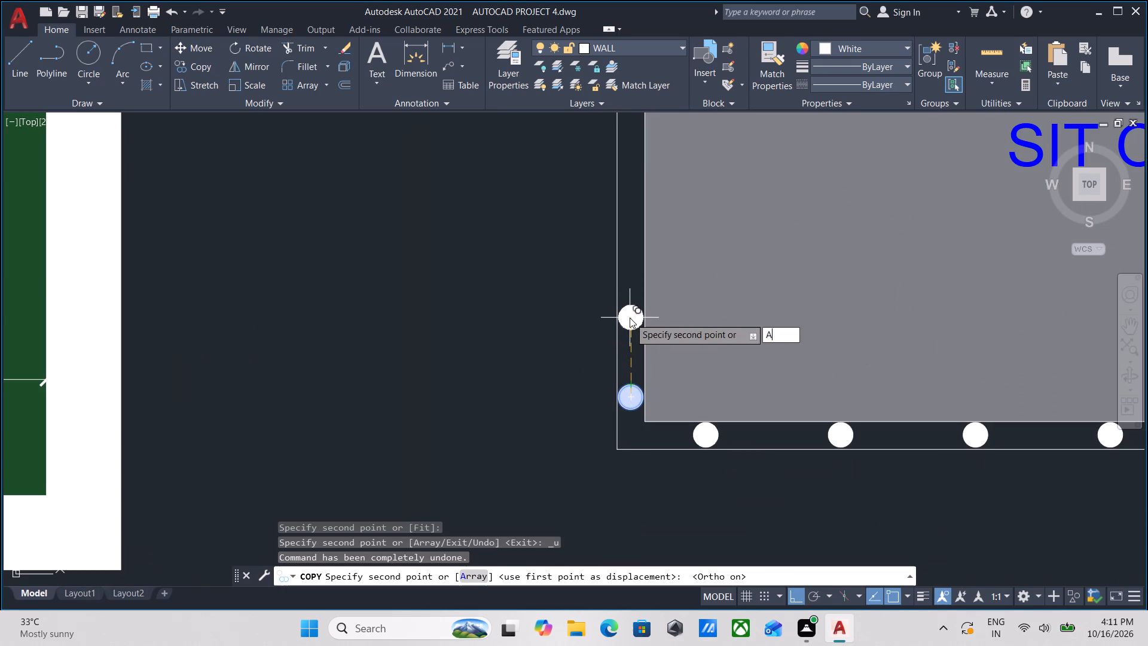
{"action": "key", "text": "Return"}
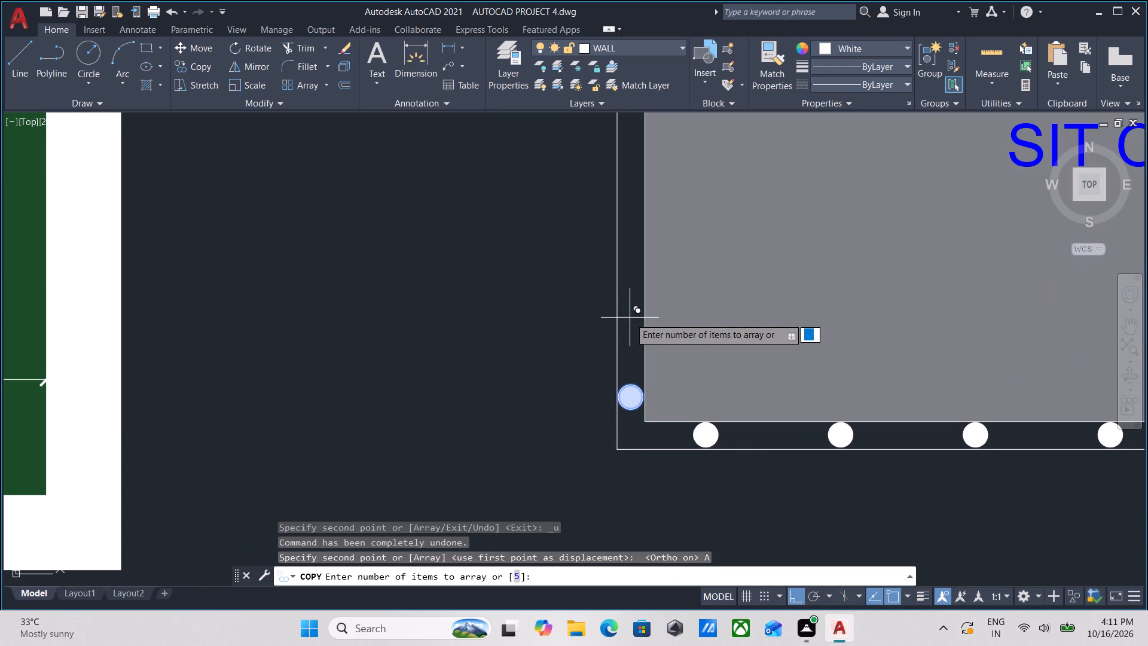
{"action": "key", "text": "8"}
{"action": "key", "text": "Return"}
{"action": "scroll", "coordinate": [630, 318], "scroll_direction": "down", "scroll_amount": 1}
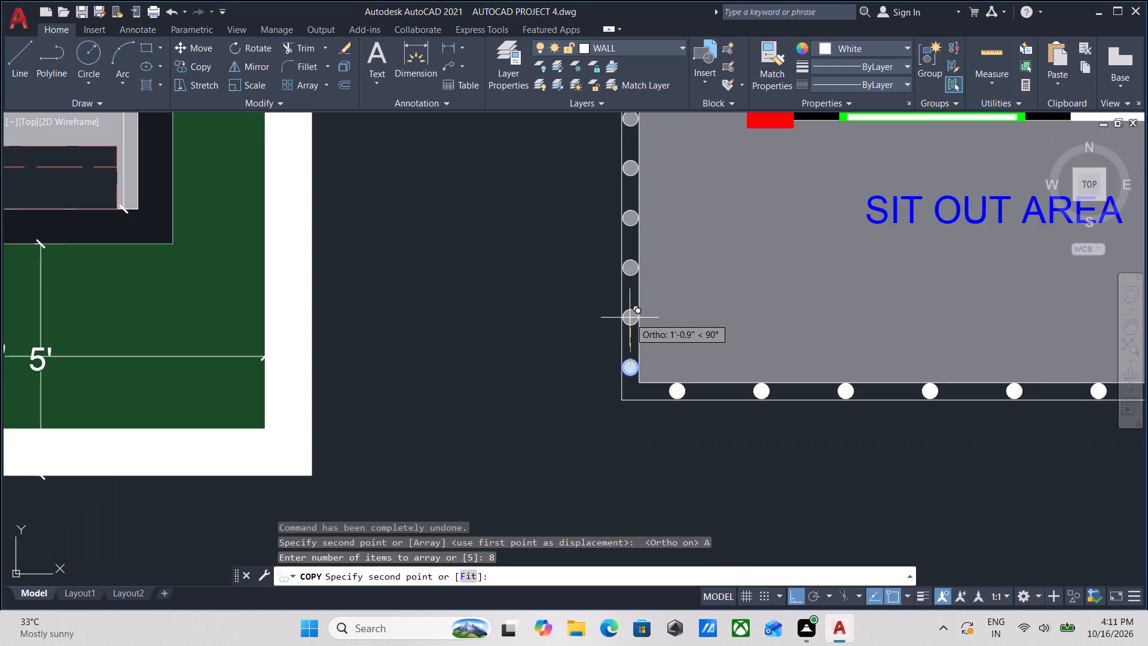
{"action": "type", "text": "FIT"}
{"action": "key", "text": "Return"}
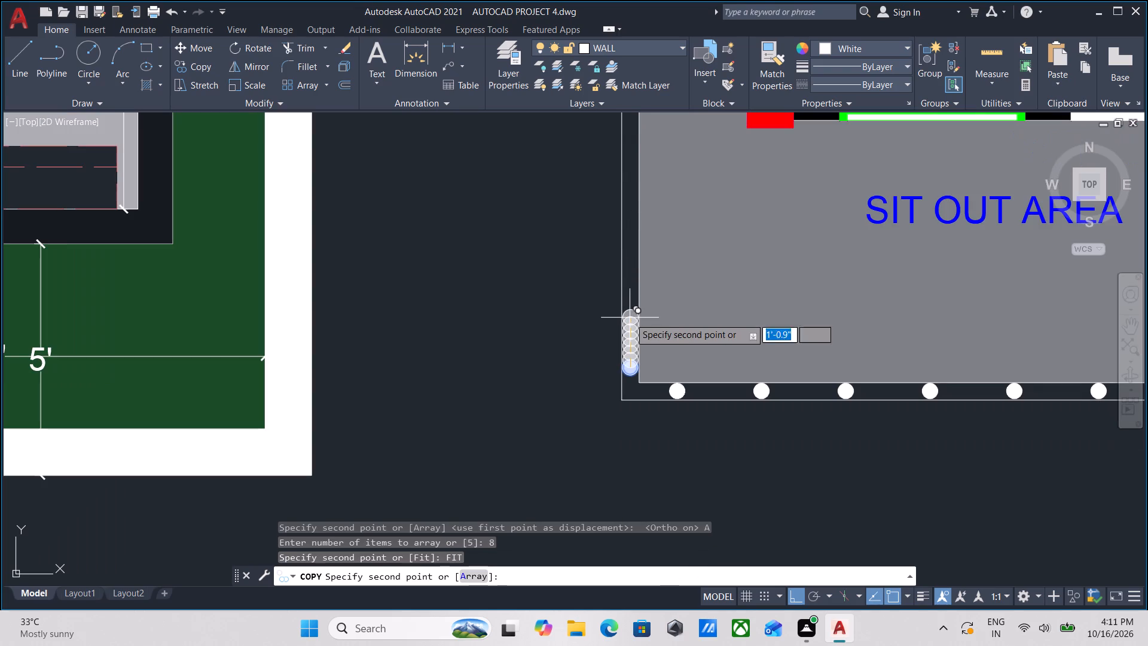
{"action": "middle_click_drag", "start_coordinate": [631, 303], "coordinate": [616, 480]}
{"action": "middle_click_drag", "start_coordinate": [624, 254], "coordinate": [619, 456]}
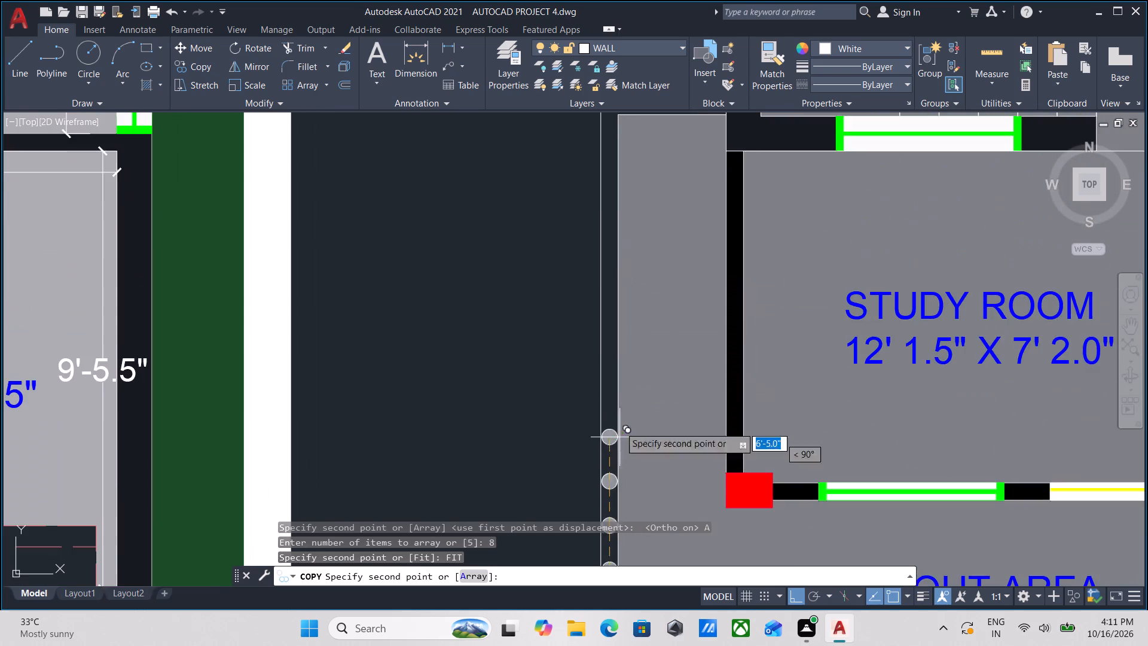
{"action": "scroll", "coordinate": [610, 213], "scroll_direction": "down", "scroll_amount": 1}
{"action": "middle_click_drag", "start_coordinate": [610, 213], "coordinate": [599, 410]}
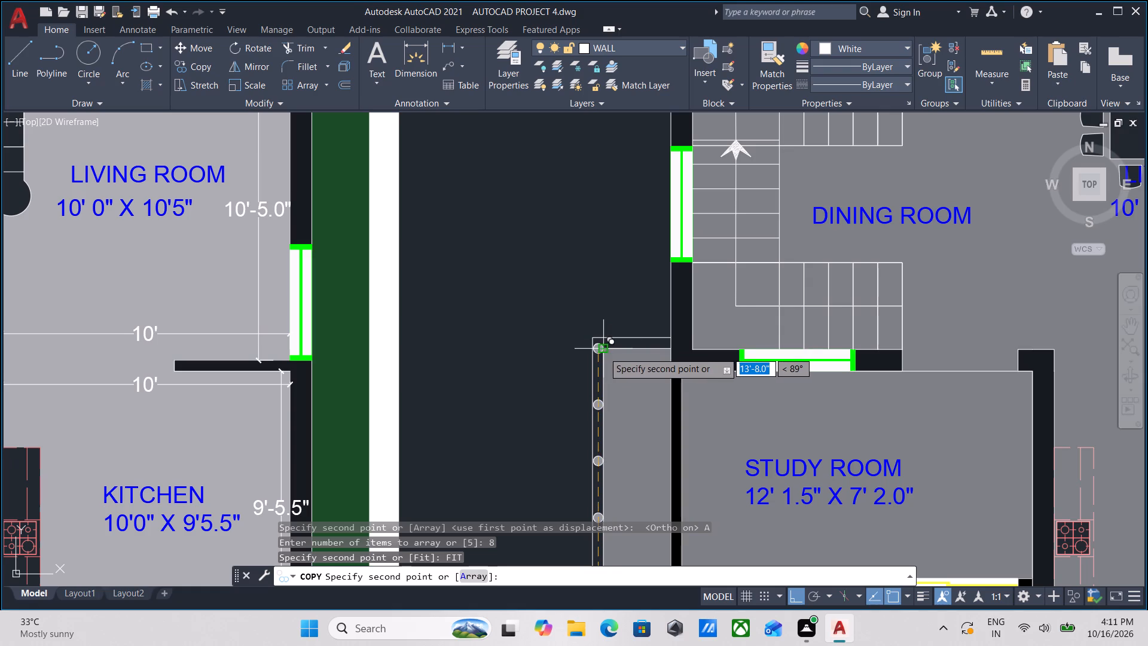
{"action": "scroll", "coordinate": [600, 352], "scroll_direction": "up", "scroll_amount": 5}
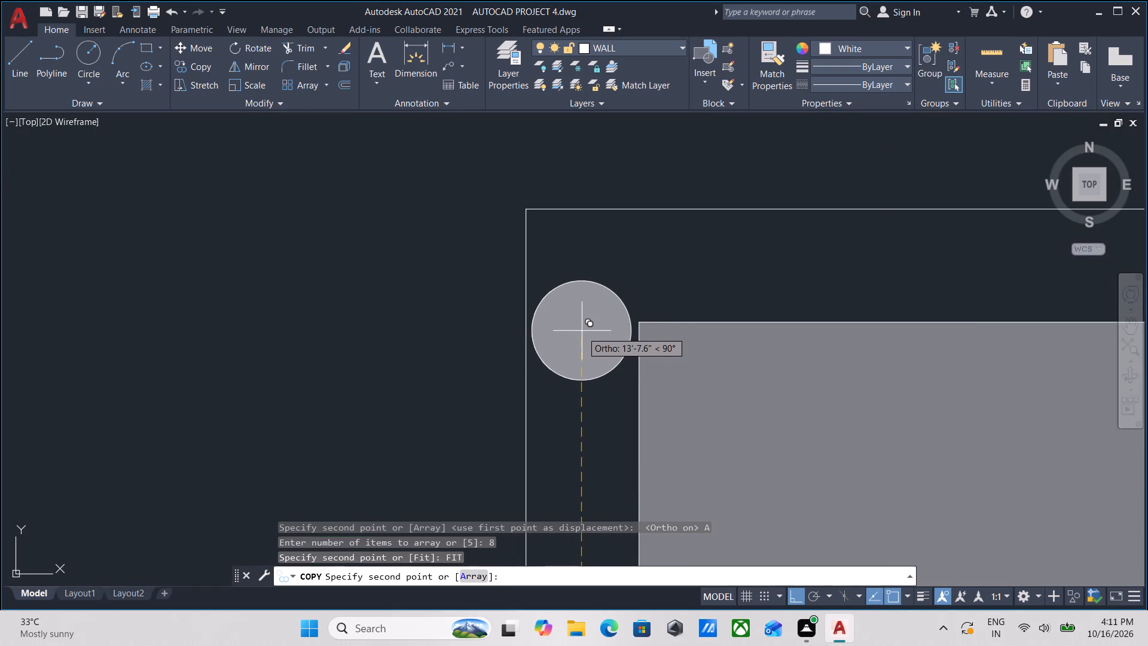
{"action": "left_click", "coordinate": [582, 331]}
{"action": "scroll", "coordinate": [582, 331], "scroll_direction": "down", "scroll_amount": 6}
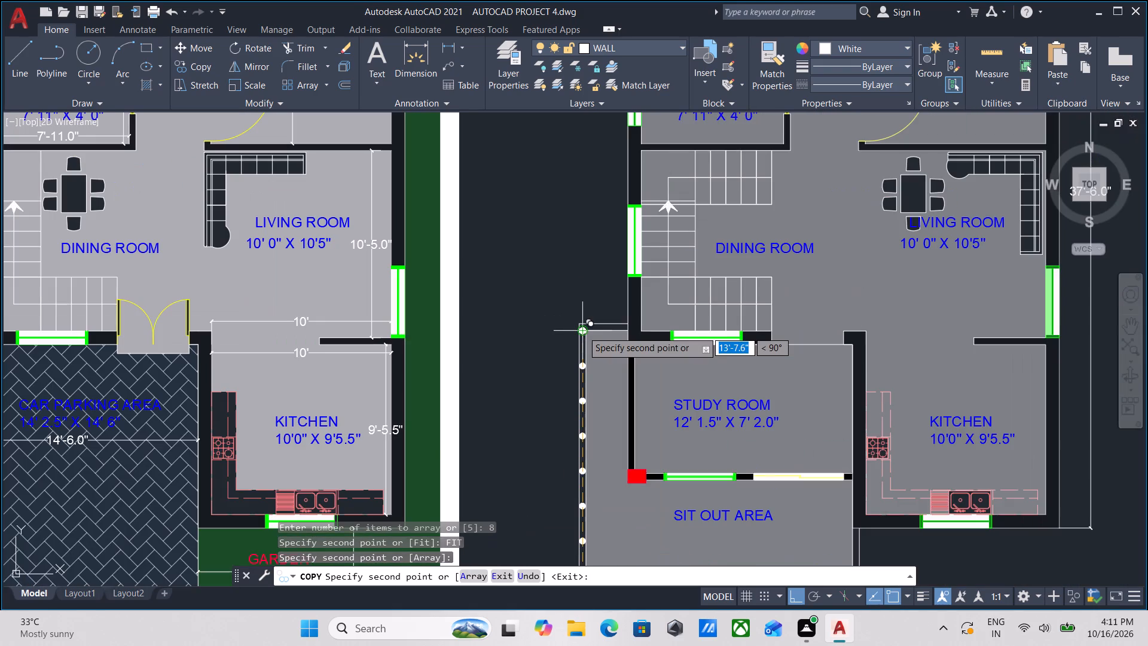
{"action": "key", "text": "Escape"}
Examine the railing posts along the left and lower edges of the first-floor sit out area.
{"action": "scroll", "coordinate": [599, 333], "scroll_direction": "down", "scroll_amount": 2}
{"action": "middle_click_drag", "start_coordinate": [639, 422], "coordinate": [647, 348]}
{"action": "scroll", "coordinate": [688, 370], "scroll_direction": "up", "scroll_amount": 2}
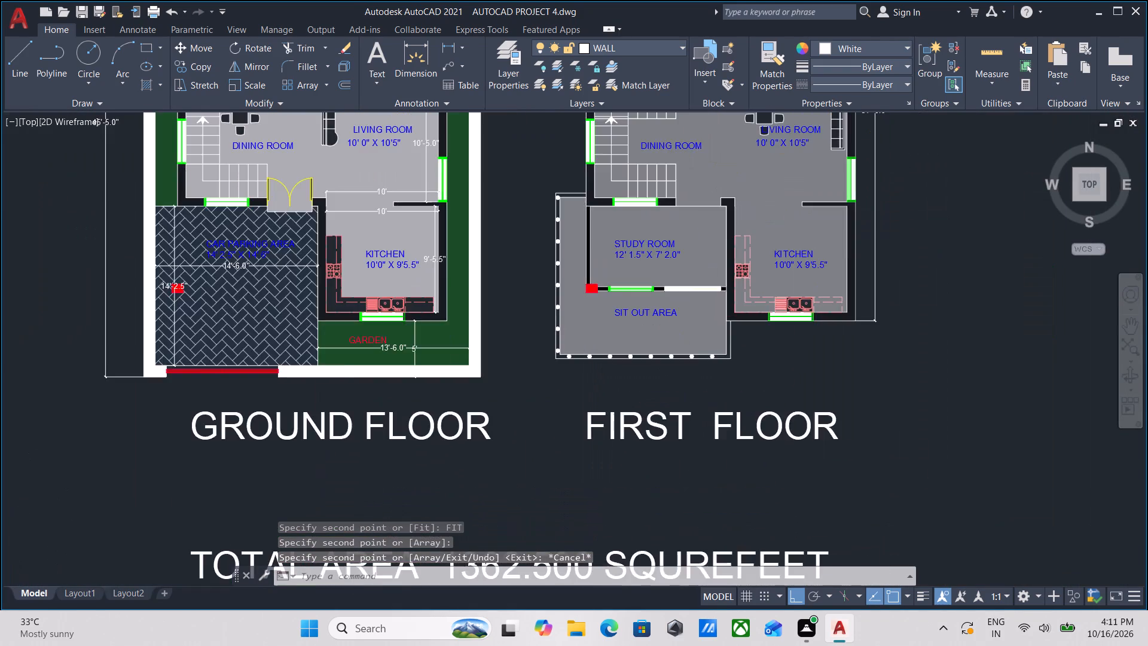
{"action": "scroll", "coordinate": [695, 369], "scroll_direction": "up", "scroll_amount": 2}
{"action": "scroll", "coordinate": [704, 362], "scroll_direction": "down", "scroll_amount": 2}
{"action": "middle_click_drag", "start_coordinate": [704, 362], "coordinate": [732, 319]}
{"action": "scroll", "coordinate": [532, 354], "scroll_direction": "up", "scroll_amount": 1}
{"action": "scroll", "coordinate": [676, 481], "scroll_direction": "down", "scroll_amount": 1}
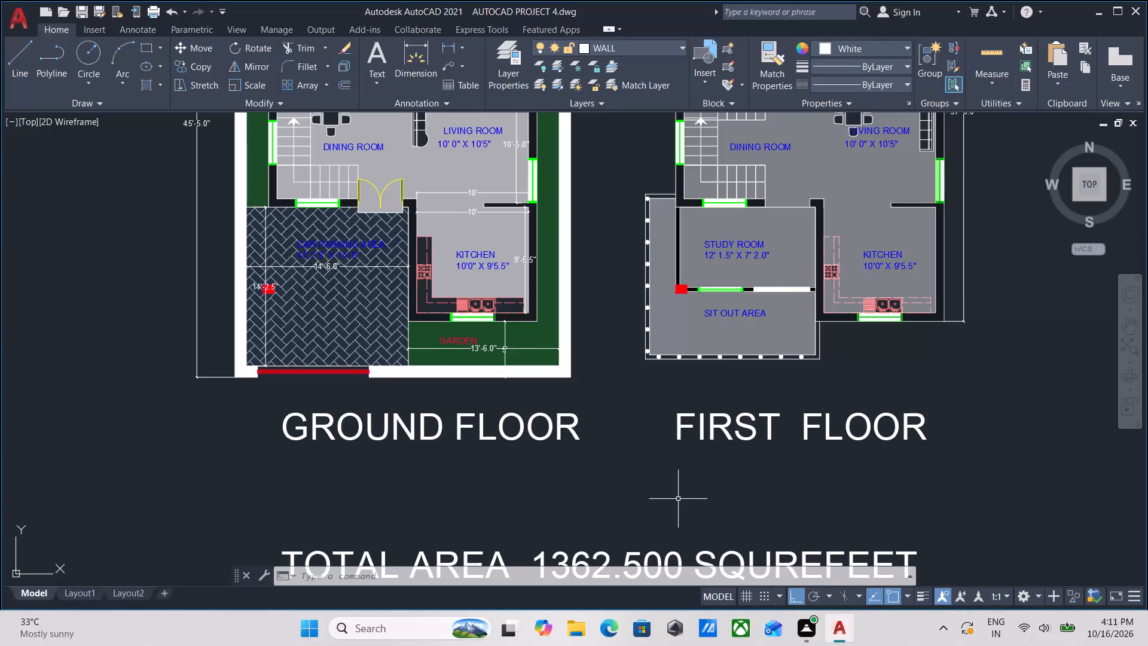
Copy the lower edge's rightmost post about 1'-5" straight right, near the sit out area's lower-right corner.
{"action": "scroll", "coordinate": [701, 490], "scroll_direction": "down", "scroll_amount": 1}
{"action": "scroll", "coordinate": [782, 443], "scroll_direction": "up", "scroll_amount": 3}
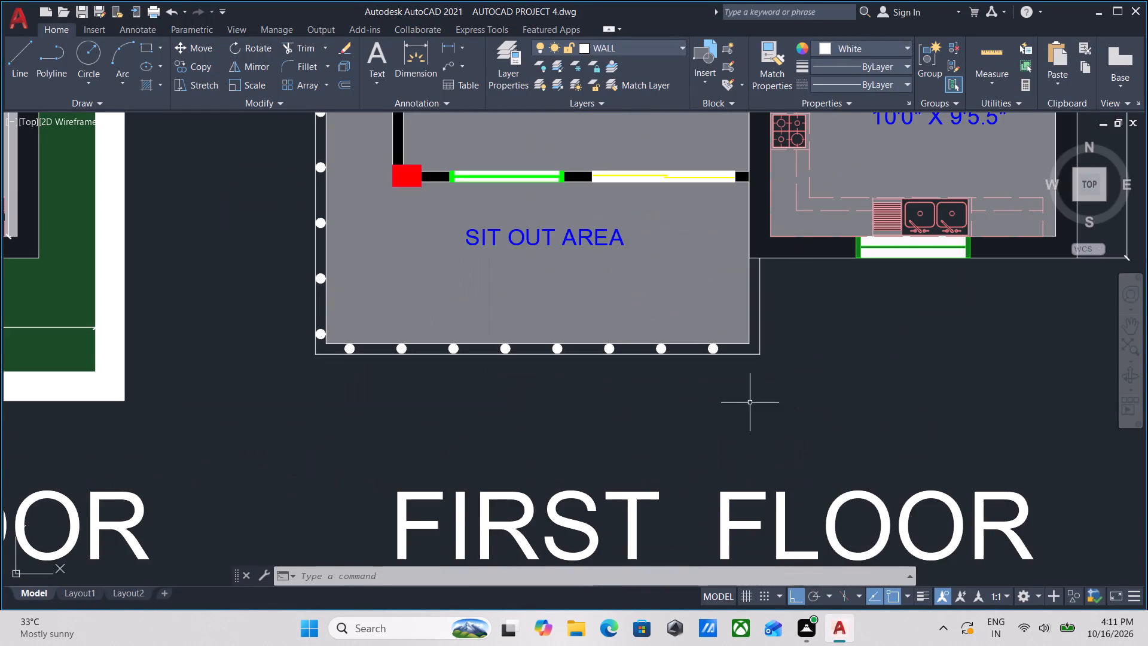
{"action": "middle_click_drag", "start_coordinate": [749, 402], "coordinate": [710, 450]}
{"action": "scroll", "coordinate": [674, 411], "scroll_direction": "up", "scroll_amount": 5}
{"action": "left_click", "coordinate": [727, 336]}
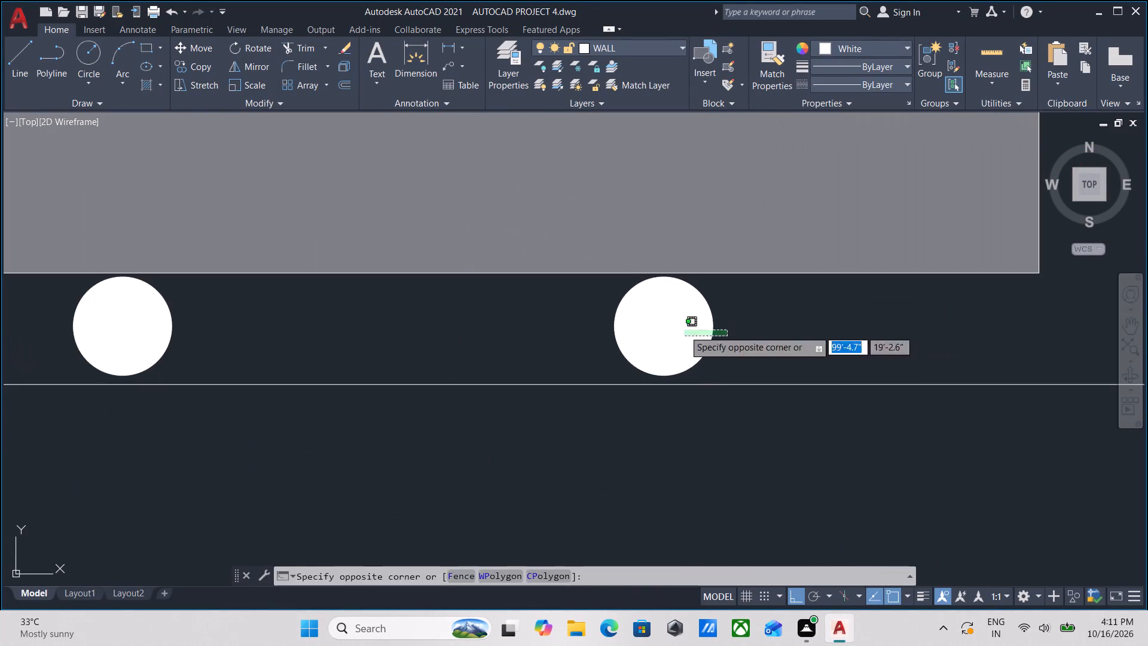
{"action": "left_click", "coordinate": [684, 330]}
{"action": "middle_click_drag", "start_coordinate": [698, 336], "coordinate": [682, 422]}
{"action": "type", "text": "CO"}
{"action": "key", "text": "Return"}
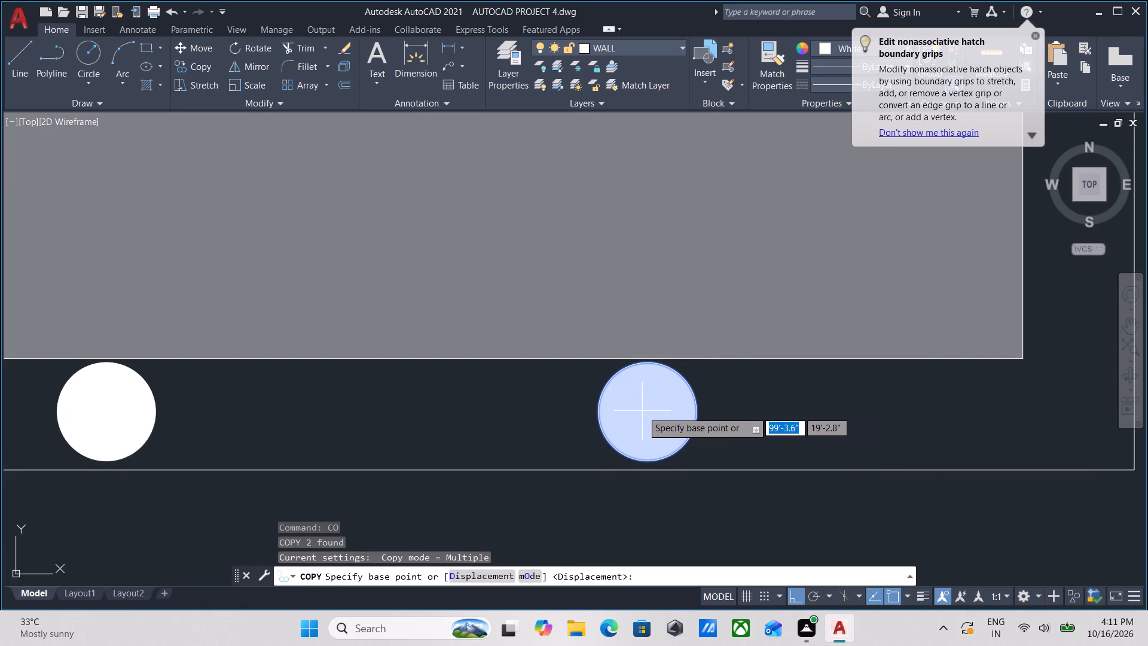
{"action": "left_click", "coordinate": [654, 411]}
{"action": "middle_click_drag", "start_coordinate": [842, 432], "coordinate": [595, 489]}
{"action": "scroll", "coordinate": [835, 432], "scroll_direction": "down", "scroll_amount": 1}
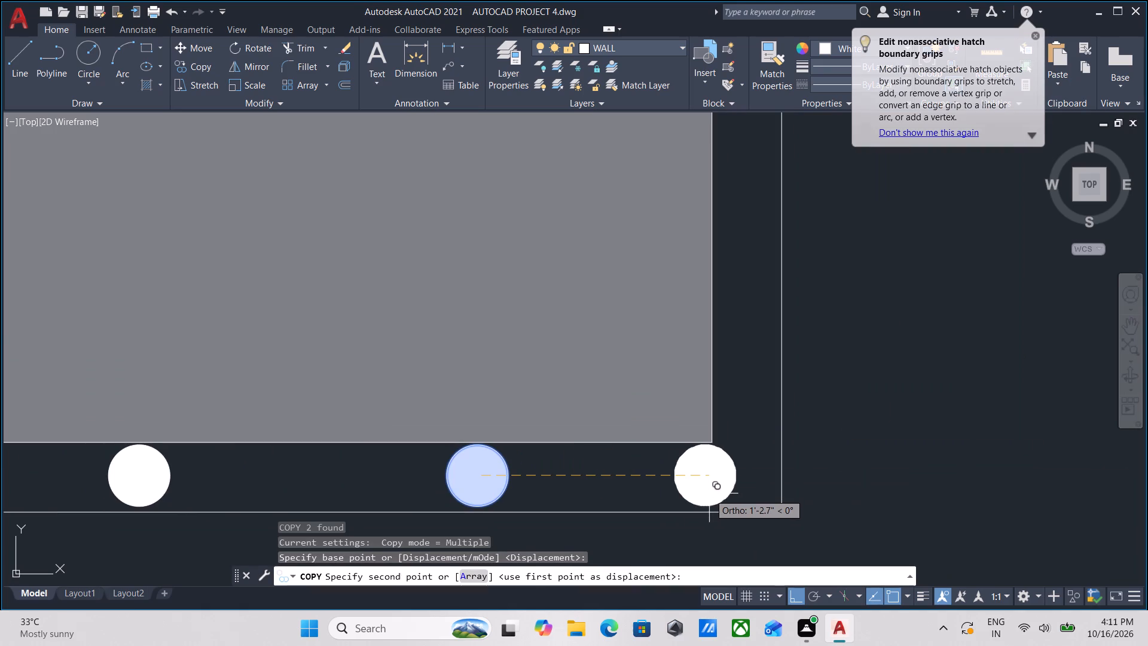
{"action": "left_click", "coordinate": [739, 496]}
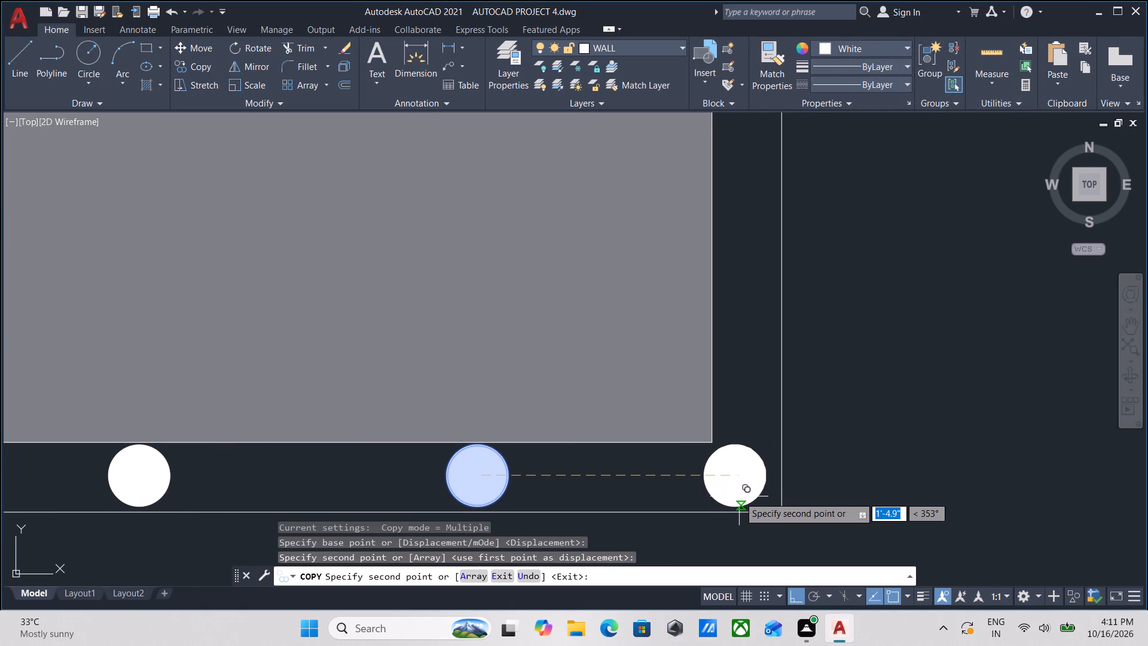
{"action": "key", "text": "Escape"}
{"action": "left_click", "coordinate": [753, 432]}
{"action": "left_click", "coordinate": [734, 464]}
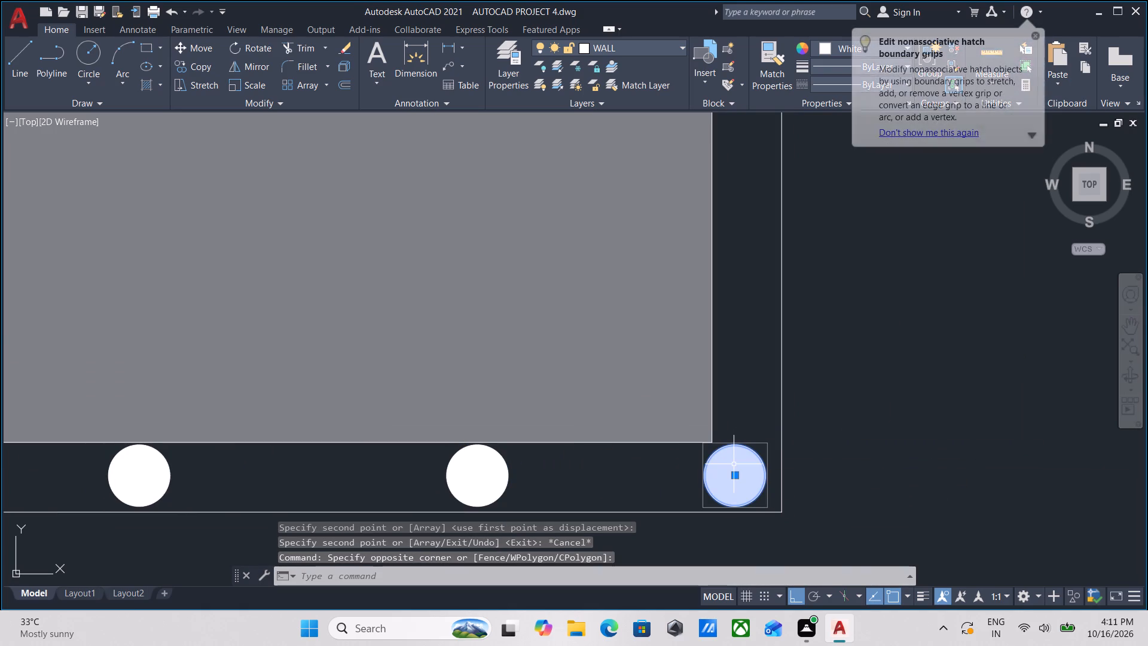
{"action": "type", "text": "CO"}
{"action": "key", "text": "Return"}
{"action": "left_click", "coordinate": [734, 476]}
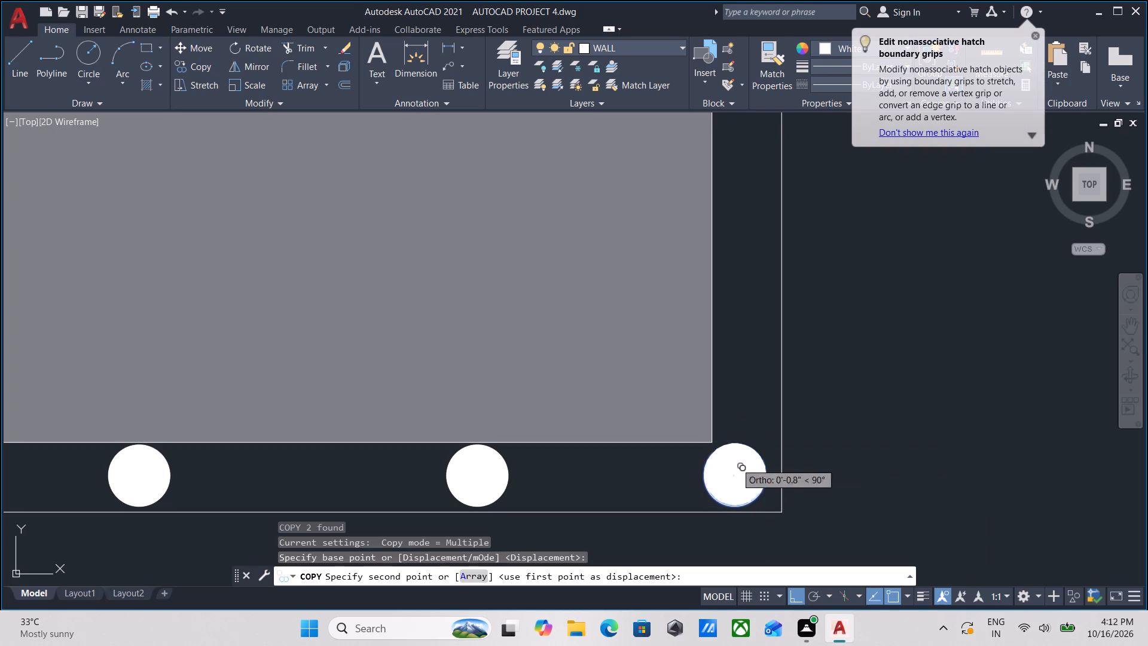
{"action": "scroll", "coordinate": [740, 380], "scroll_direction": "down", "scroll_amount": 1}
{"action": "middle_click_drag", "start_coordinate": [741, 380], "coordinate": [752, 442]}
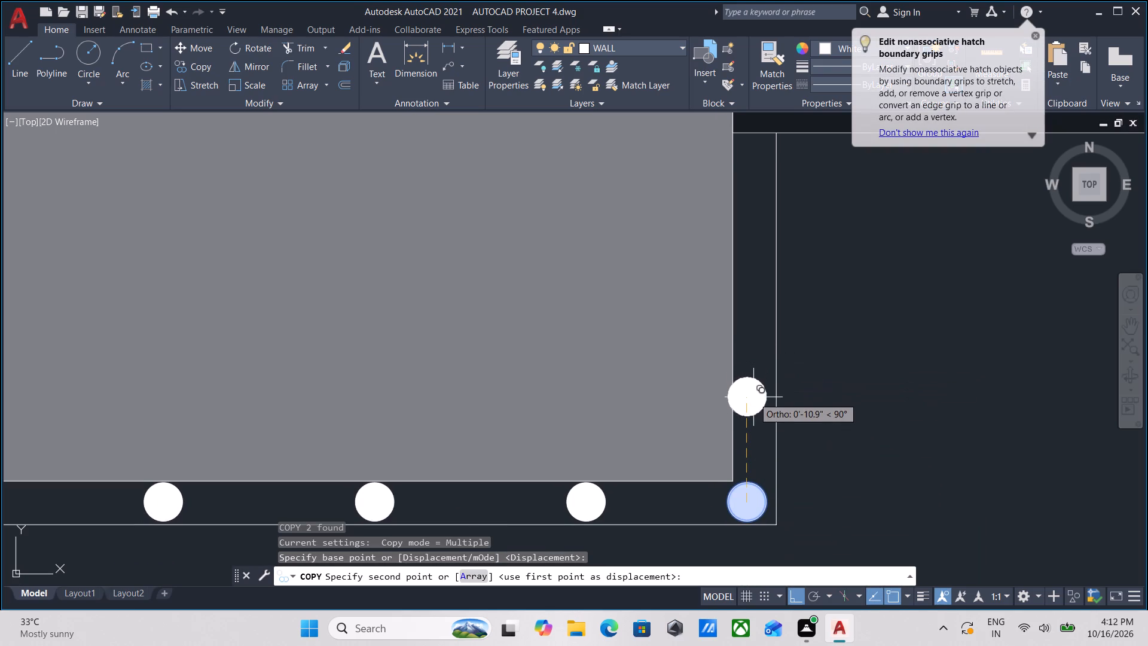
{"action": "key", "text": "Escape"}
Move the lower-right corner post about 1" to the right, into line with the sit out's right edge strip.
{"action": "scroll", "coordinate": [758, 520], "scroll_direction": "up", "scroll_amount": 2}
{"action": "left_click", "coordinate": [774, 517]}
{"action": "left_click", "coordinate": [755, 483]}
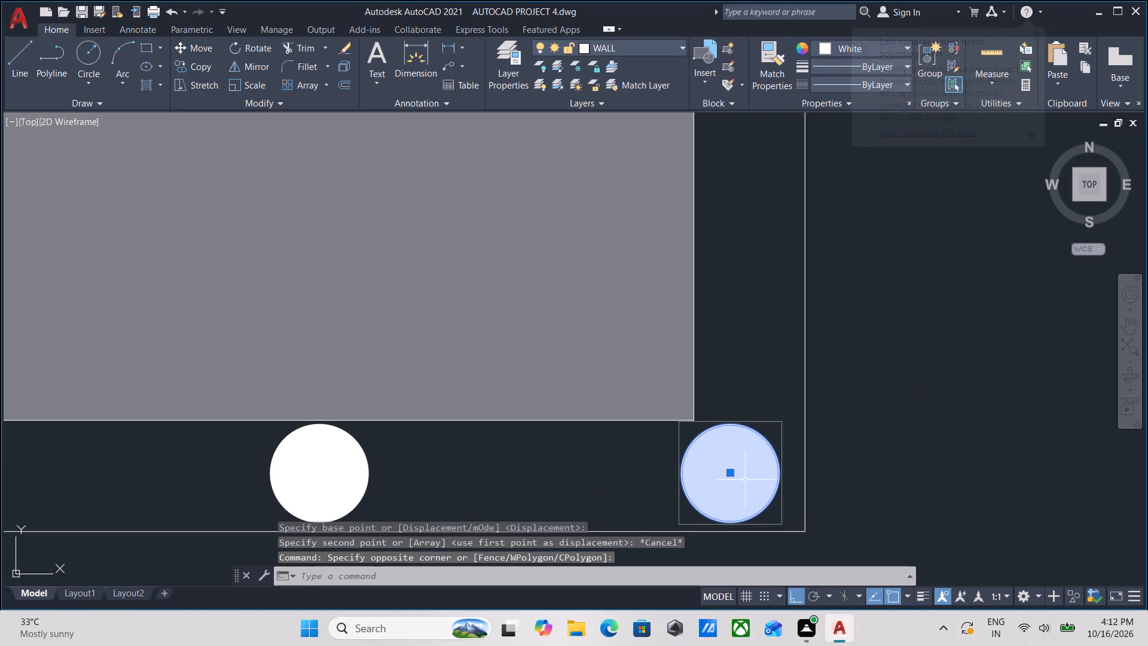
{"action": "left_click", "coordinate": [731, 474]}
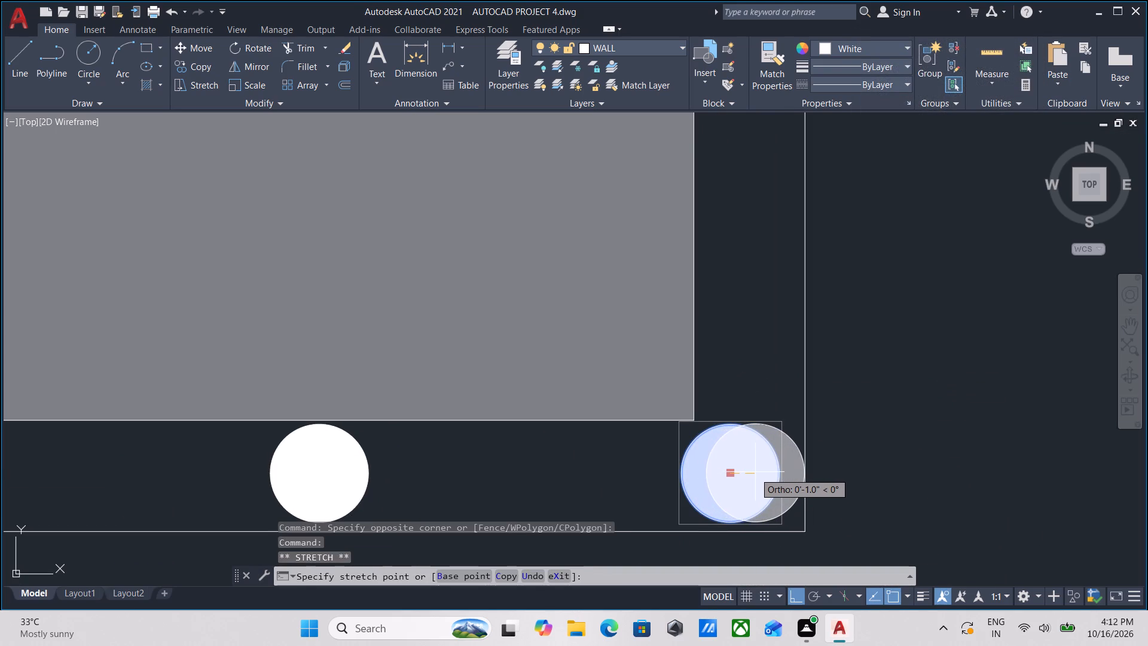
{"action": "left_click", "coordinate": [755, 472]}
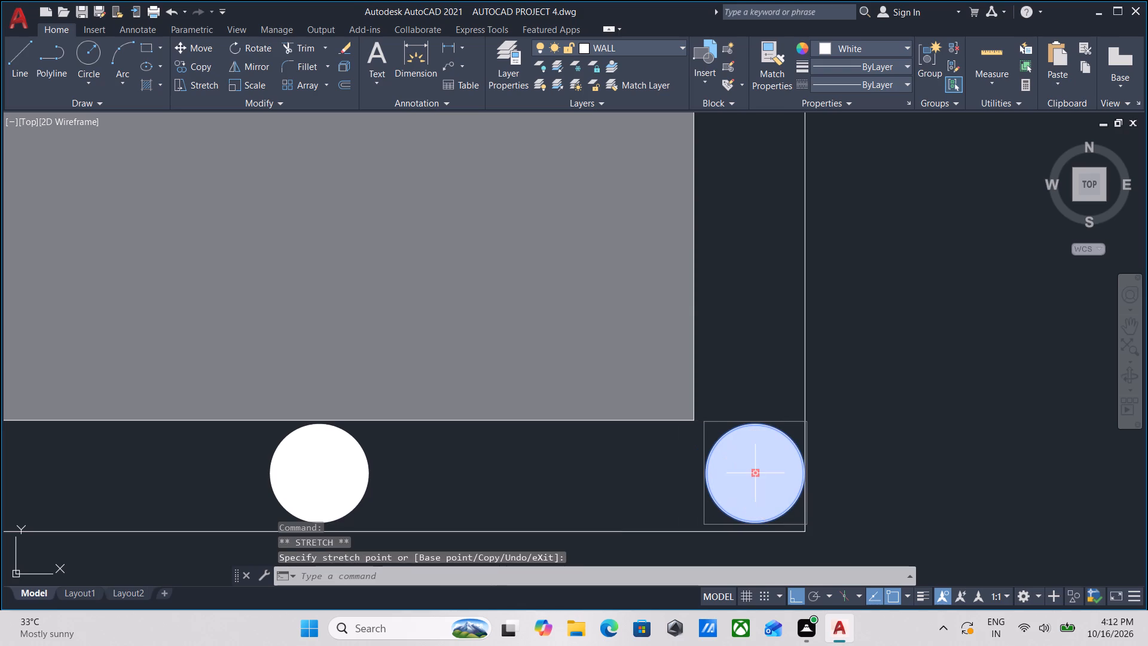
{"action": "key", "text": "Escape"}
With ortho on, copy the sit out area's lower-right corner post straight up the right edge strip at about 1'-4.6" and 2'-9.5".
{"action": "left_click", "coordinate": [764, 398]}
{"action": "left_click", "coordinate": [736, 451]}
{"action": "type", "text": "CO"}
{"action": "key", "text": "Return"}
{"action": "left_click", "coordinate": [758, 471]}
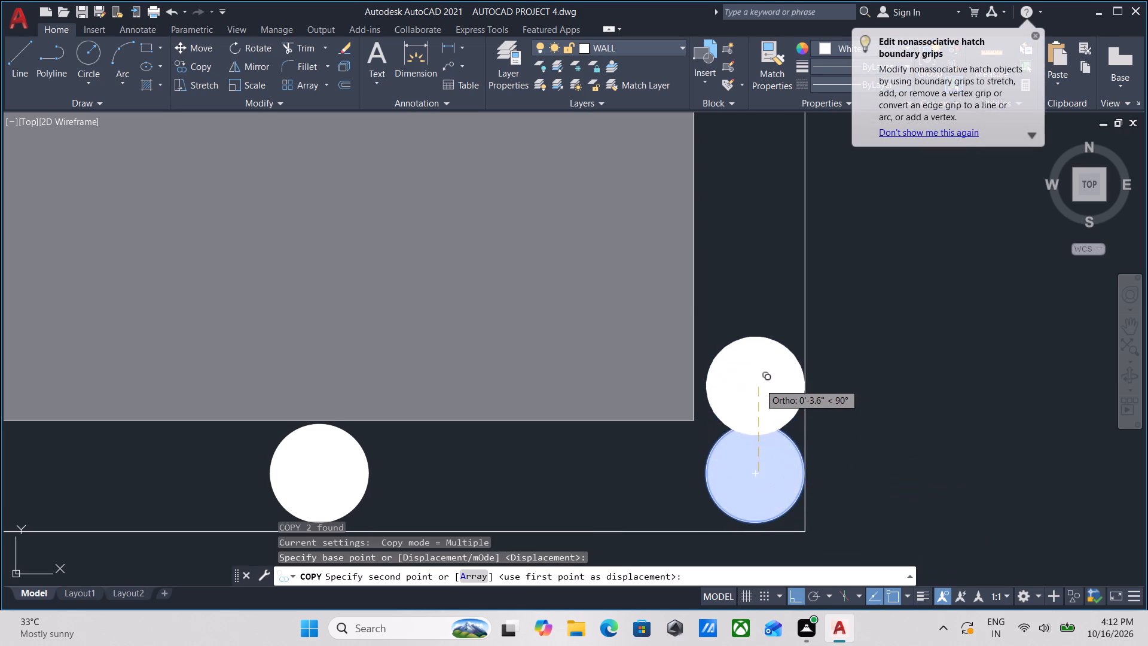
{"action": "scroll", "coordinate": [759, 383], "scroll_direction": "down", "scroll_amount": 1}
{"action": "middle_click_drag", "start_coordinate": [759, 383], "coordinate": [761, 501]}
{"action": "scroll", "coordinate": [766, 356], "scroll_direction": "down", "scroll_amount": 2}
{"action": "middle_click_drag", "start_coordinate": [766, 359], "coordinate": [762, 433]}
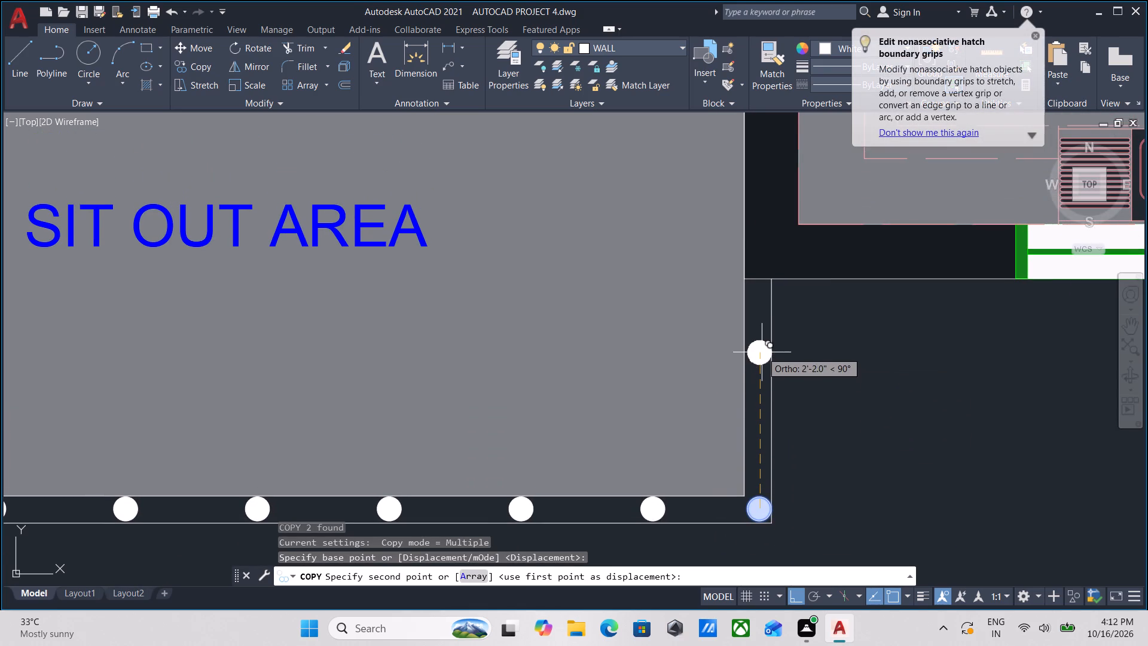
{"action": "scroll", "coordinate": [761, 424], "scroll_direction": "up", "scroll_amount": 2}
{"action": "scroll", "coordinate": [761, 412], "scroll_direction": "down", "scroll_amount": 1}
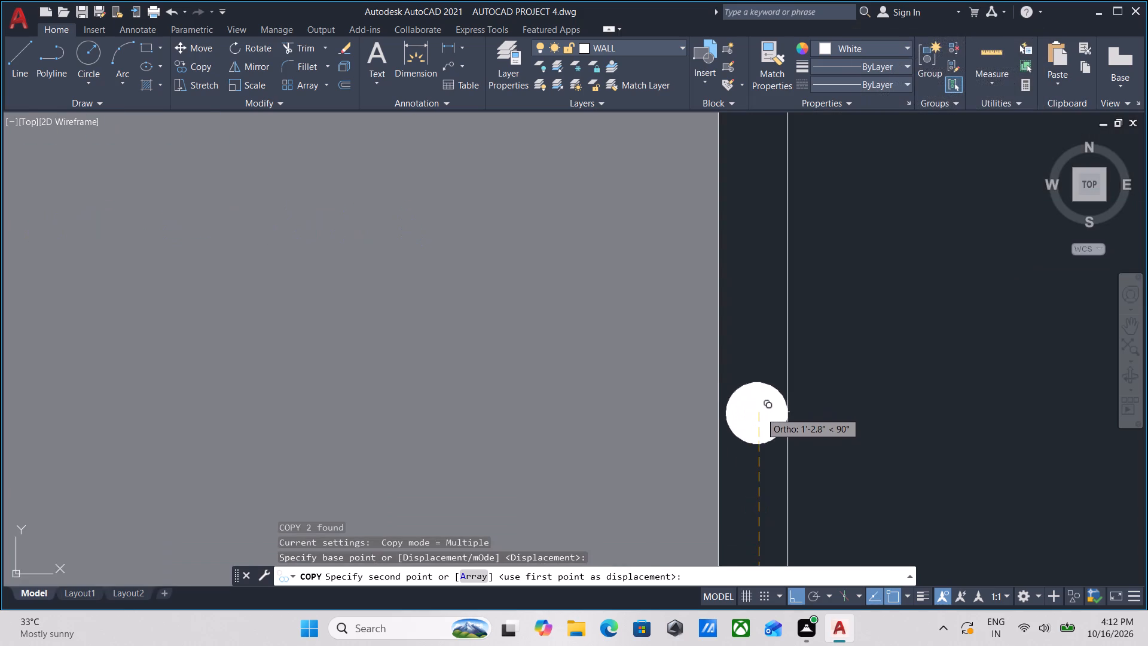
{"action": "middle_click_drag", "start_coordinate": [761, 412], "coordinate": [761, 394]}
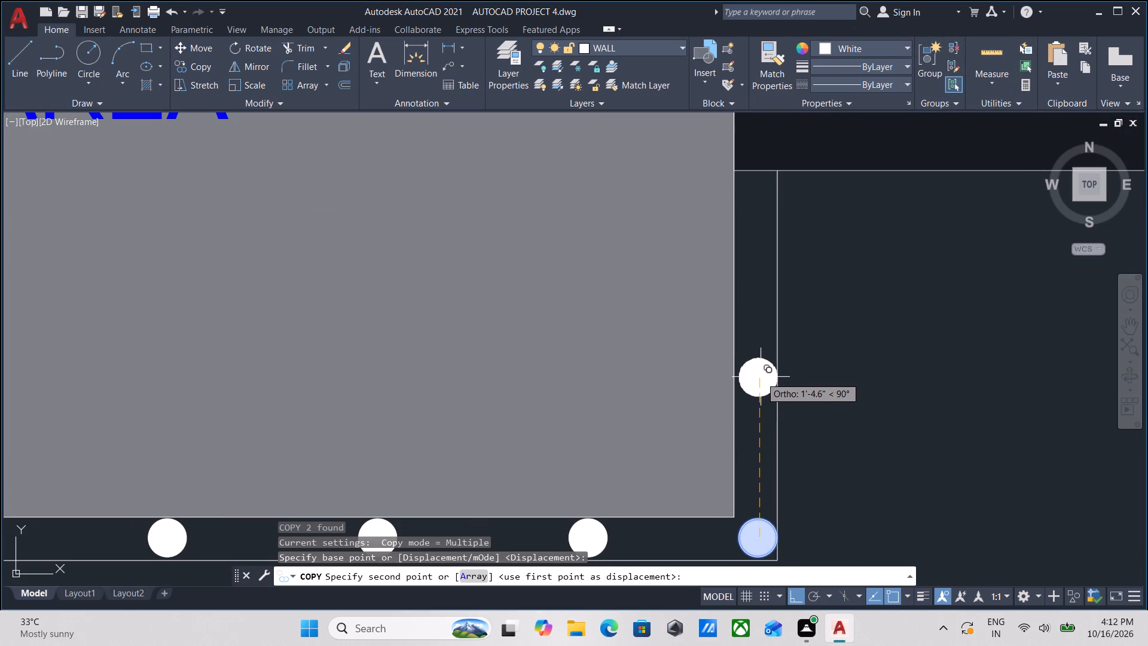
{"action": "left_click", "coordinate": [761, 377]}
{"action": "middle_click_drag", "start_coordinate": [769, 330], "coordinate": [759, 419]}
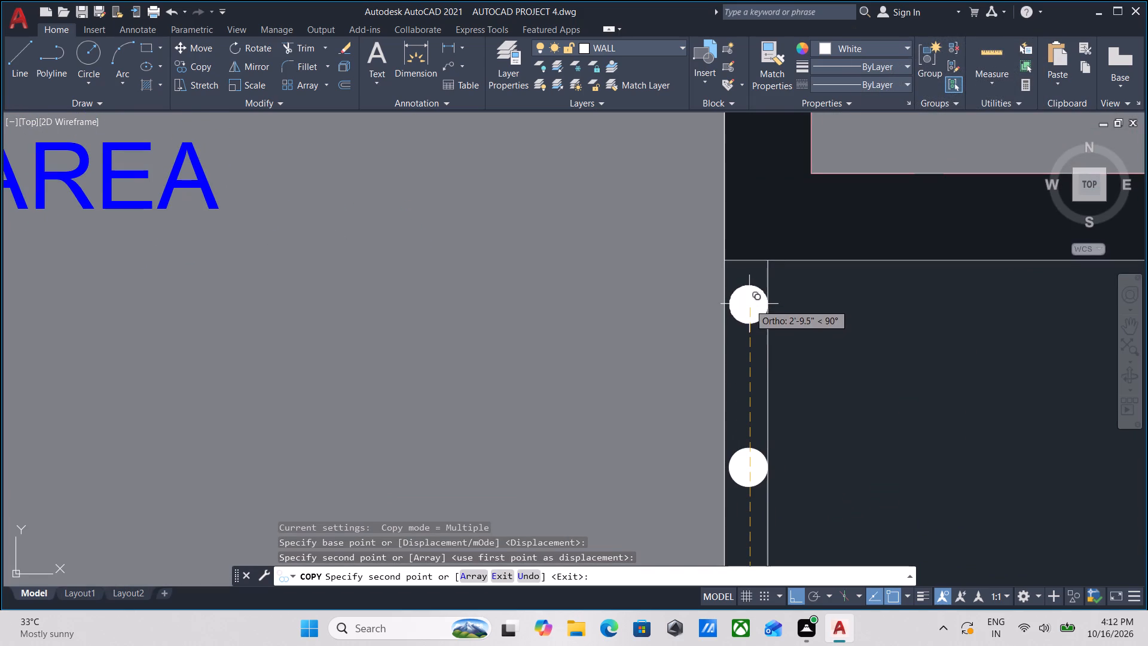
{"action": "left_click", "coordinate": [749, 304]}
{"action": "key", "text": "Escape"}
Examine the railing posts around the left, lower and right edges of the first-floor sit out area.
{"action": "scroll", "coordinate": [743, 344], "scroll_direction": "down", "scroll_amount": 2}
{"action": "scroll", "coordinate": [778, 391], "scroll_direction": "down", "scroll_amount": 1}
{"action": "middle_click_drag", "start_coordinate": [778, 391], "coordinate": [814, 350]}
{"action": "scroll", "coordinate": [627, 443], "scroll_direction": "down", "scroll_amount": 1}
{"action": "middle_click_drag", "start_coordinate": [619, 441], "coordinate": [598, 496]}
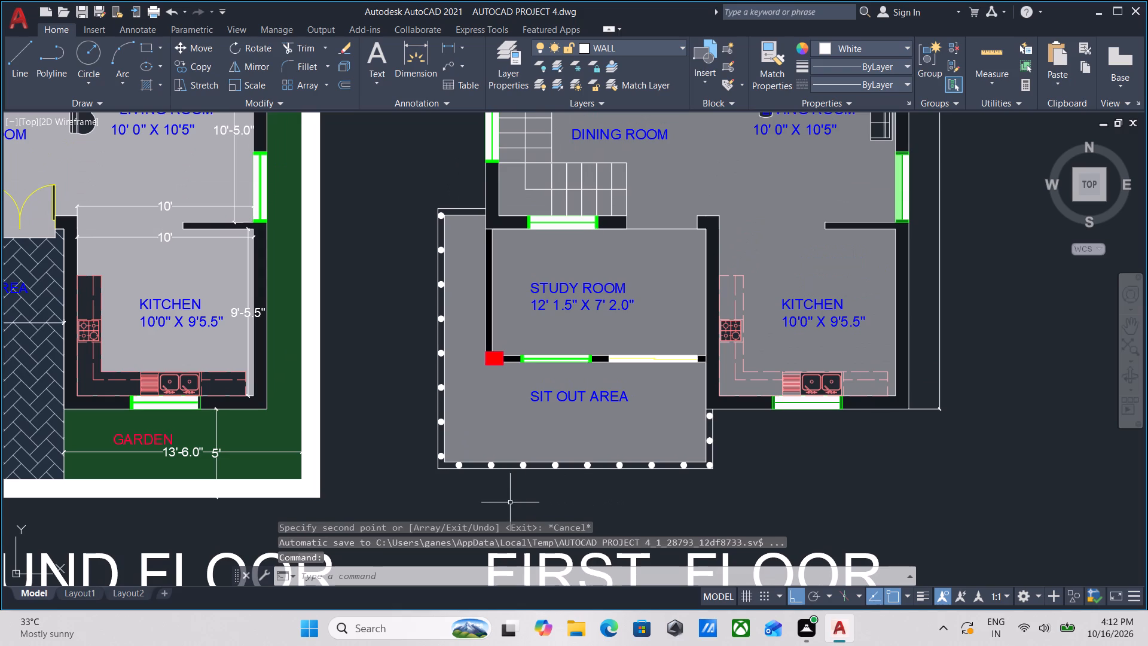
{"action": "middle_click_drag", "start_coordinate": [540, 461], "coordinate": [576, 426]}
{"action": "scroll", "coordinate": [584, 483], "scroll_direction": "down", "scroll_amount": 1}
{"action": "middle_click_drag", "start_coordinate": [584, 483], "coordinate": [594, 427]}
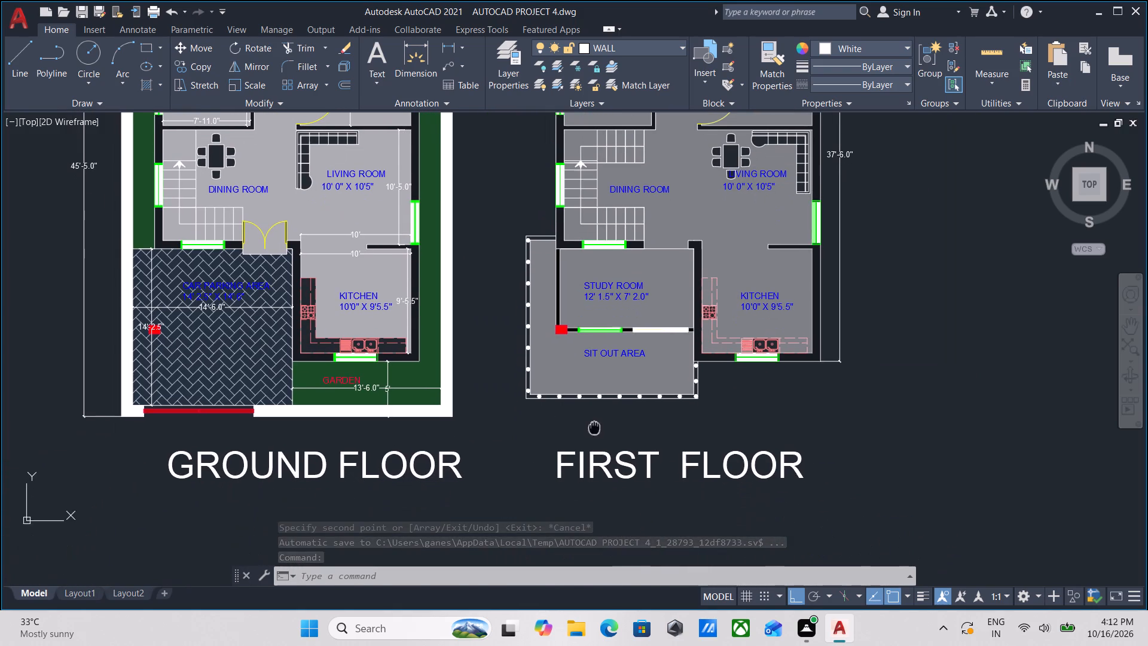
{"action": "middle_click_drag", "start_coordinate": [594, 427], "coordinate": [594, 426]}
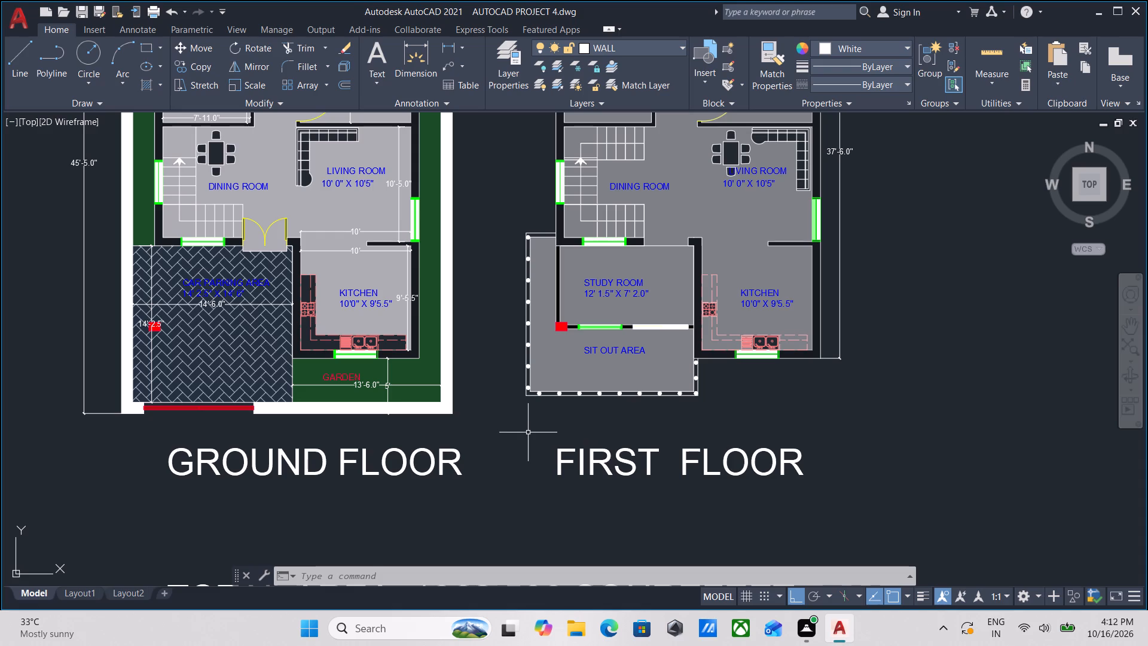
{"action": "scroll", "coordinate": [735, 384], "scroll_direction": "up", "scroll_amount": 3}
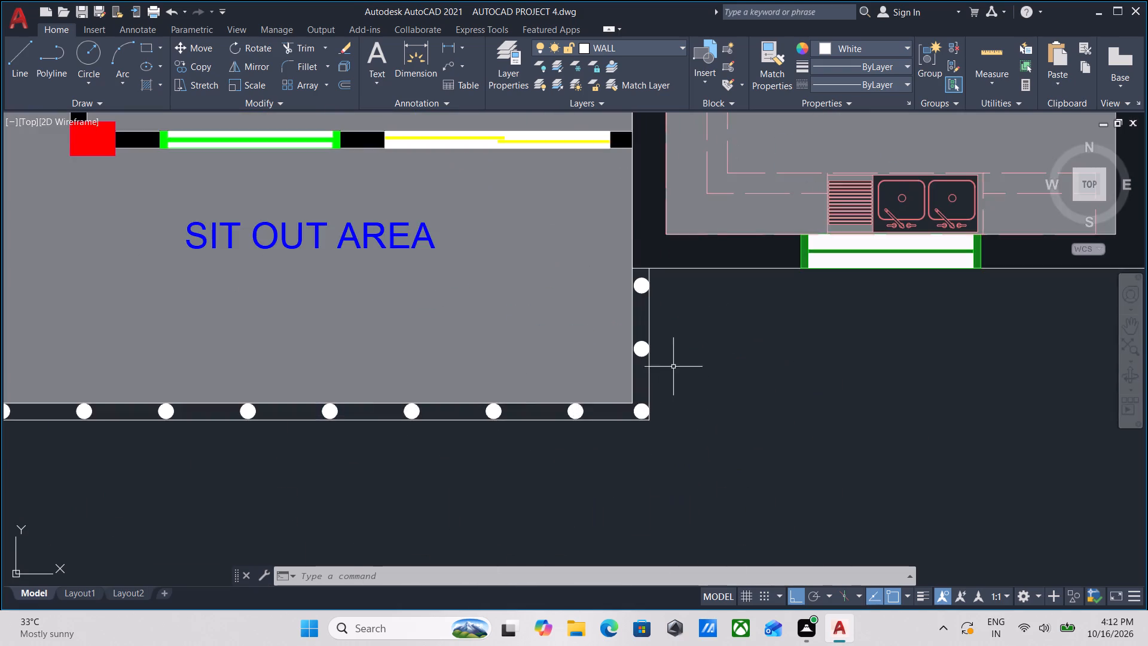
{"action": "scroll", "coordinate": [655, 349], "scroll_direction": "up", "scroll_amount": 1}
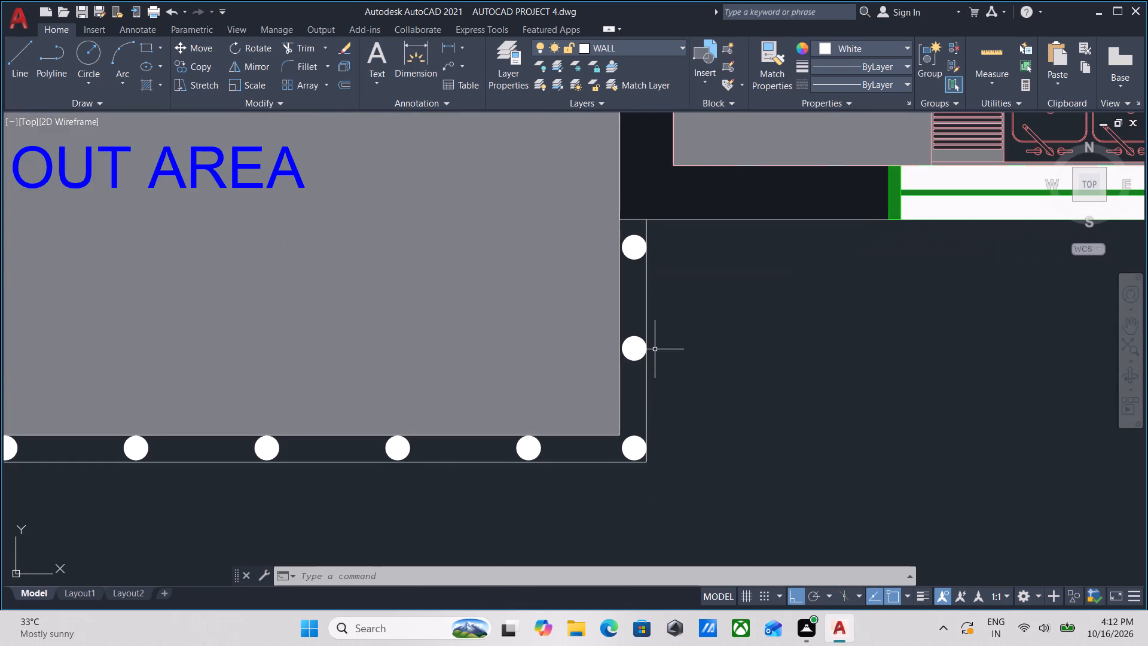
{"action": "scroll", "coordinate": [741, 302], "scroll_direction": "down", "scroll_amount": 3}
{"action": "middle_click_drag", "start_coordinate": [741, 302], "coordinate": [755, 273]}
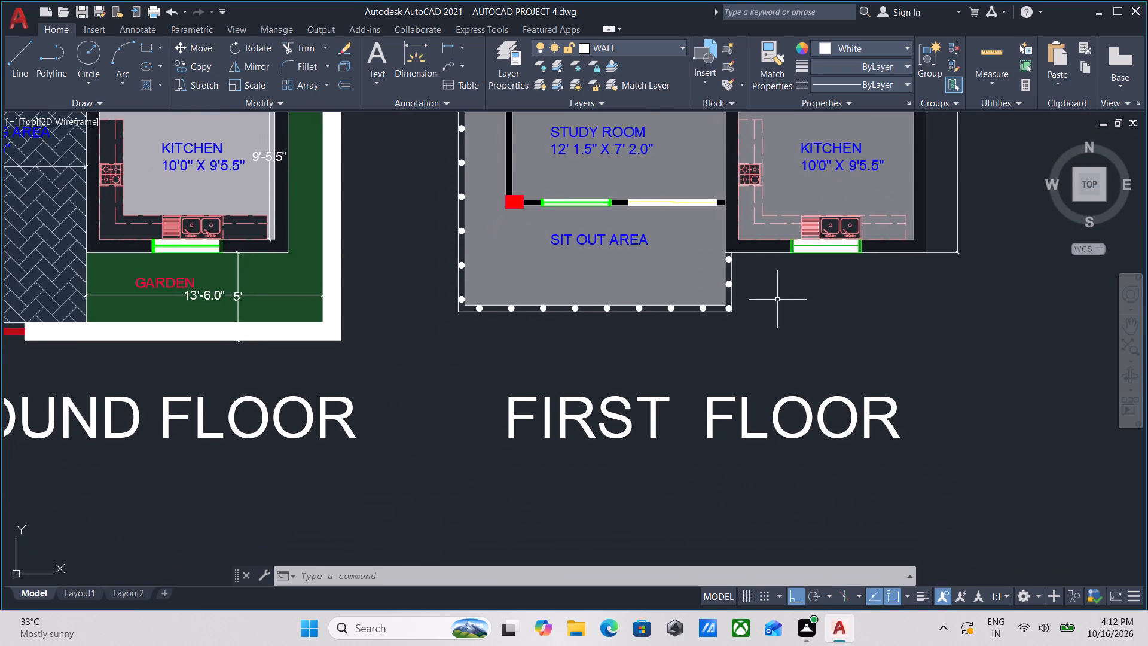
{"action": "scroll", "coordinate": [781, 326], "scroll_direction": "down", "scroll_amount": 2}
{"action": "middle_click_drag", "start_coordinate": [783, 318], "coordinate": [787, 292]}
{"action": "scroll", "coordinate": [794, 288], "scroll_direction": "up", "scroll_amount": 2}
{"action": "scroll", "coordinate": [749, 374], "scroll_direction": "down", "scroll_amount": 1}
{"action": "middle_click_drag", "start_coordinate": [749, 374], "coordinate": [765, 322]}
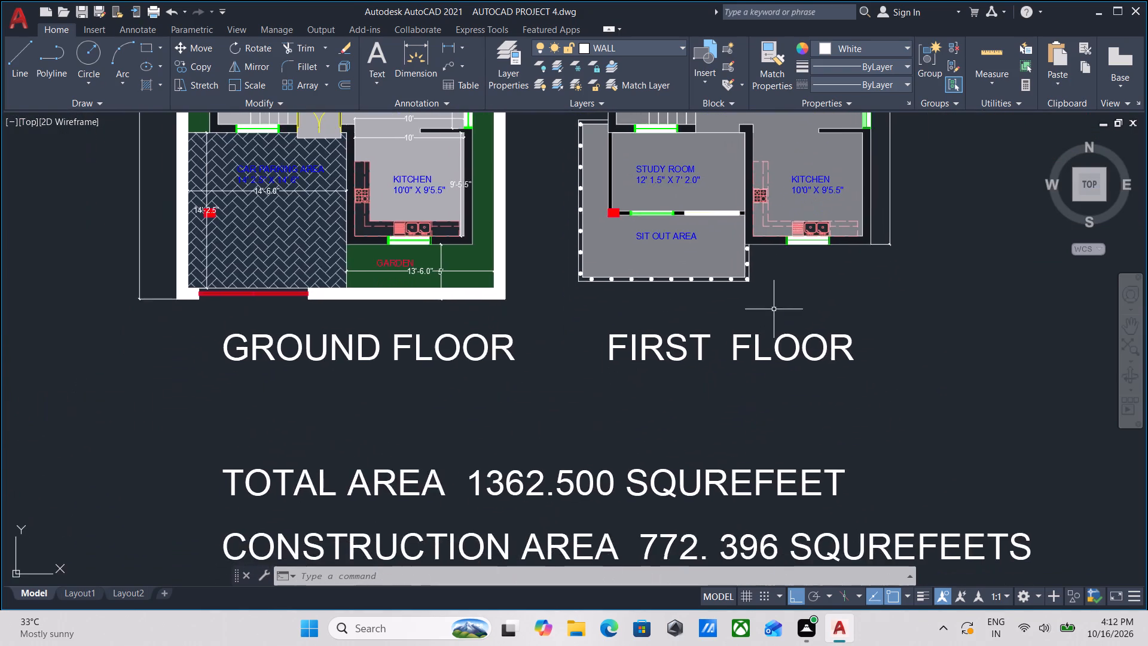
Examine the front elevation drawing, including its balconies, railing, windows and doors.
{"action": "scroll", "coordinate": [847, 342], "scroll_direction": "down", "scroll_amount": 2}
{"action": "middle_click_drag", "start_coordinate": [851, 347], "coordinate": [731, 346]}
{"action": "scroll", "coordinate": [780, 396], "scroll_direction": "down", "scroll_amount": 1}
{"action": "middle_click_drag", "start_coordinate": [780, 395], "coordinate": [725, 312]}
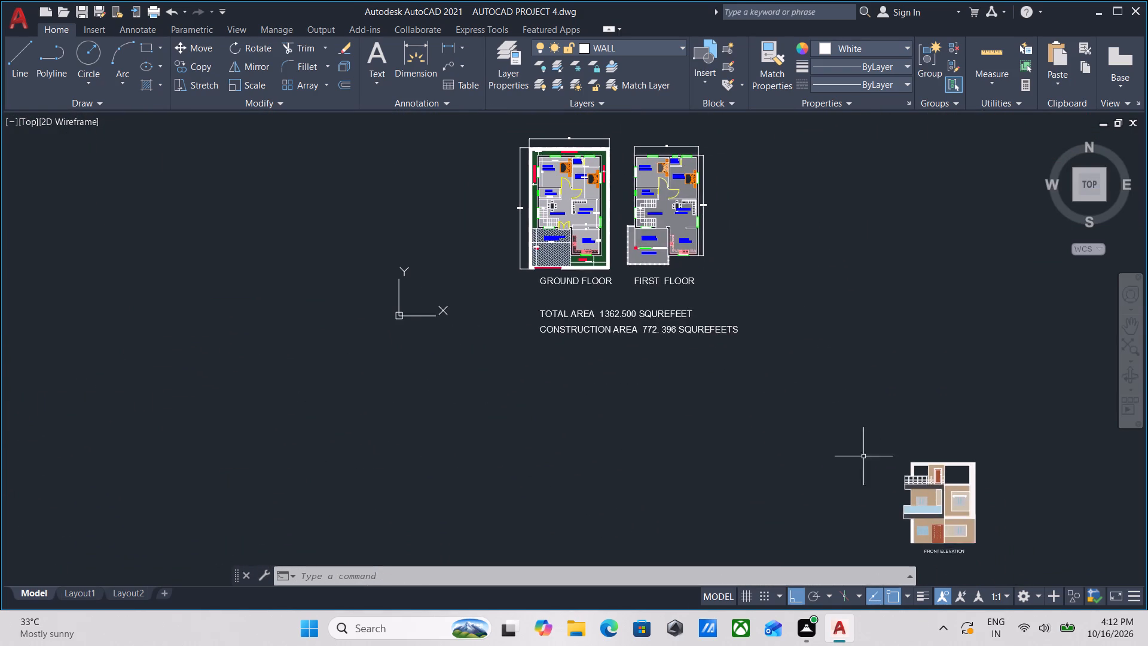
{"action": "scroll", "coordinate": [869, 464], "scroll_direction": "up", "scroll_amount": 3}
{"action": "scroll", "coordinate": [857, 443], "scroll_direction": "down", "scroll_amount": 1}
{"action": "middle_click_drag", "start_coordinate": [854, 440], "coordinate": [693, 354]}
{"action": "middle_click_drag", "start_coordinate": [799, 468], "coordinate": [688, 367]}
{"action": "scroll", "coordinate": [712, 413], "scroll_direction": "up", "scroll_amount": 1}
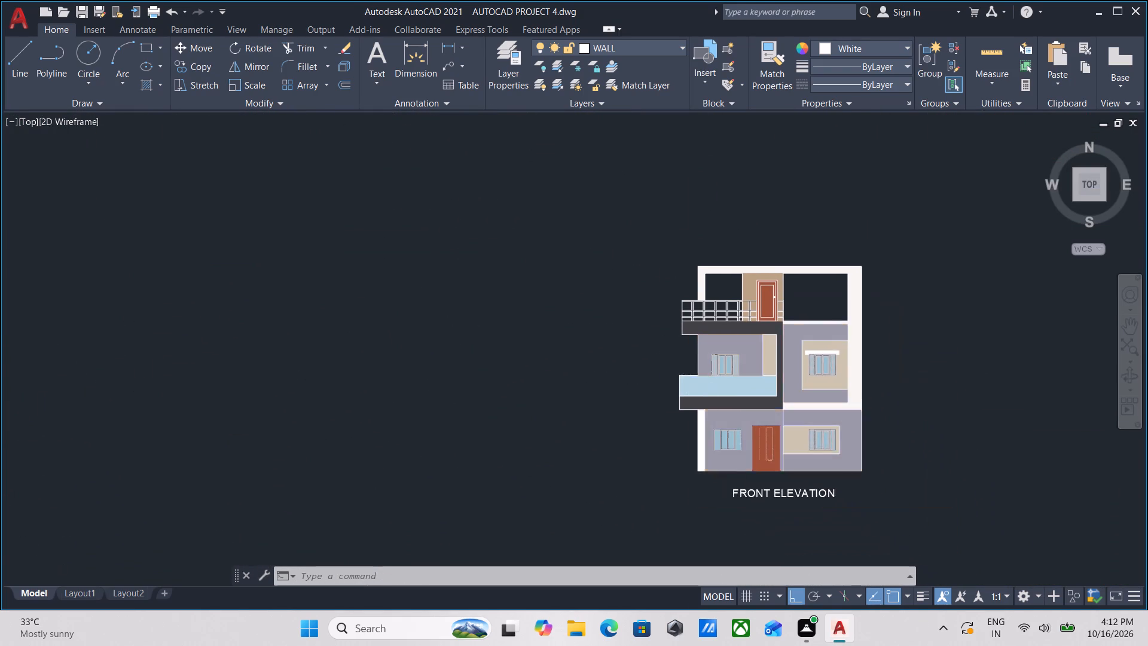
{"action": "scroll", "coordinate": [712, 413], "scroll_direction": "up", "scroll_amount": 2}
{"action": "scroll", "coordinate": [649, 420], "scroll_direction": "down", "scroll_amount": 2}
{"action": "middle_click_drag", "start_coordinate": [645, 417], "coordinate": [640, 407]}
{"action": "scroll", "coordinate": [640, 407], "scroll_direction": "down", "scroll_amount": 2}
{"action": "scroll", "coordinate": [640, 407], "scroll_direction": "up", "scroll_amount": 2}
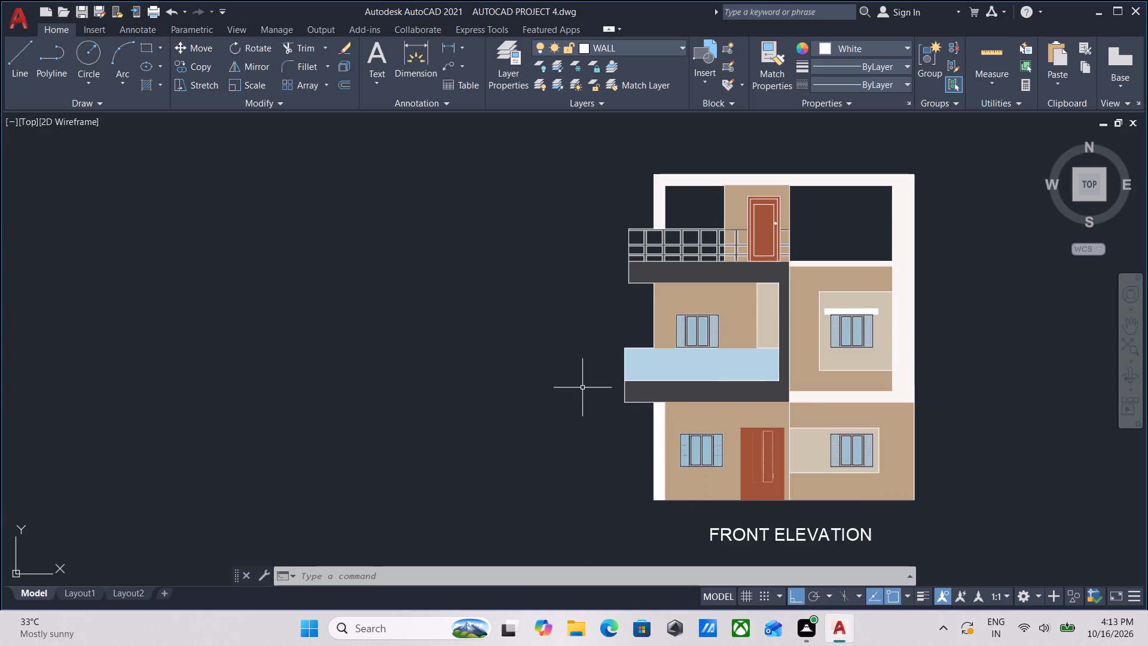
{"action": "scroll", "coordinate": [611, 370], "scroll_direction": "down", "scroll_amount": 1}
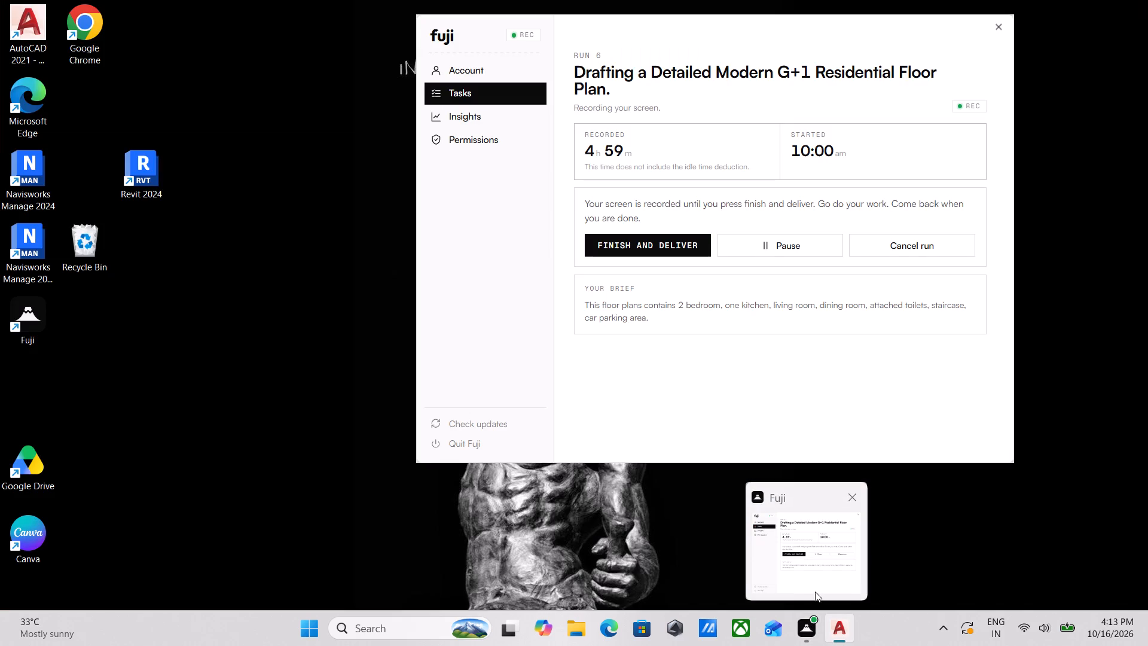
Review the ground floor and first floor plans together with their titles and area notes.
{"action": "scroll", "coordinate": [559, 429], "scroll_direction": "down", "scroll_amount": 2}
{"action": "middle_click_drag", "start_coordinate": [559, 429], "coordinate": [659, 385]}
{"action": "middle_click_drag", "start_coordinate": [411, 370], "coordinate": [415, 377]}
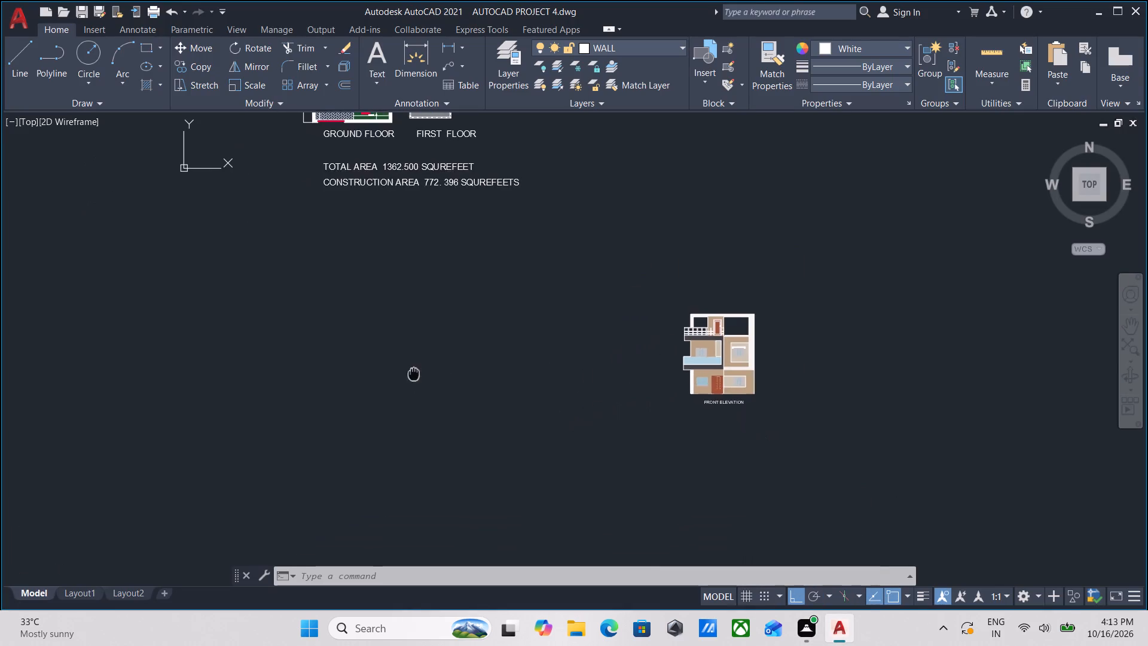
{"action": "middle_click_drag", "start_coordinate": [415, 377], "coordinate": [457, 465]}
{"action": "scroll", "coordinate": [471, 453], "scroll_direction": "down", "scroll_amount": 1}
{"action": "scroll", "coordinate": [472, 452], "scroll_direction": "up", "scroll_amount": 2}
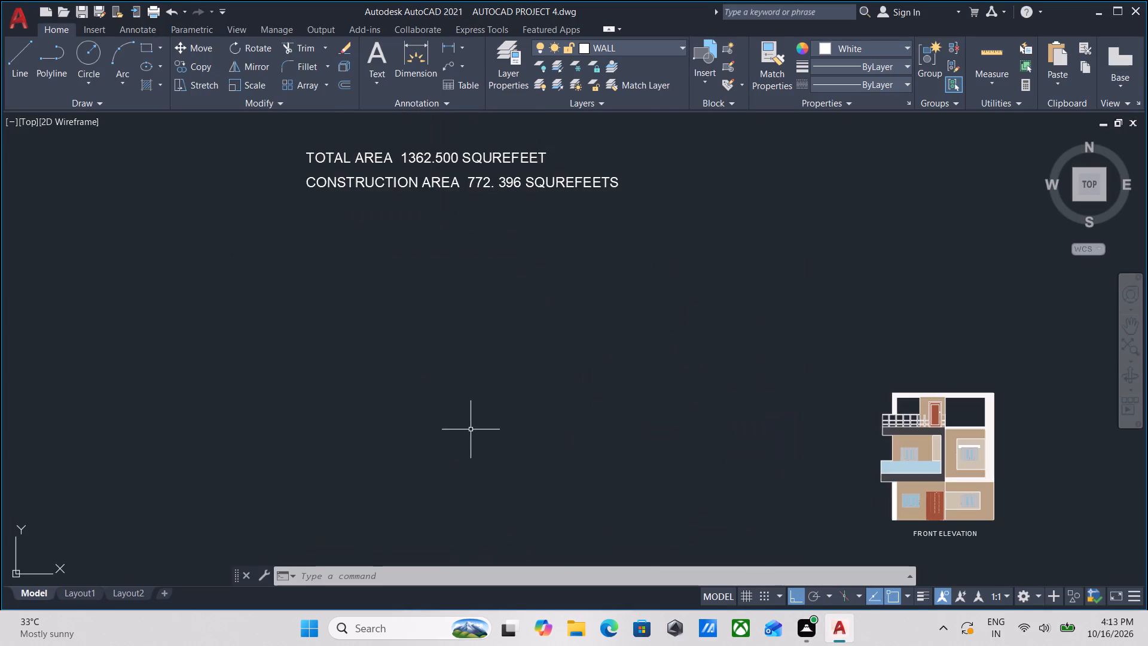
{"action": "middle_click_drag", "start_coordinate": [453, 426], "coordinate": [570, 596]}
{"action": "middle_click_drag", "start_coordinate": [578, 514], "coordinate": [617, 613]}
{"action": "scroll", "coordinate": [613, 553], "scroll_direction": "up", "scroll_amount": 1}
{"action": "middle_click_drag", "start_coordinate": [561, 514], "coordinate": [561, 547]}
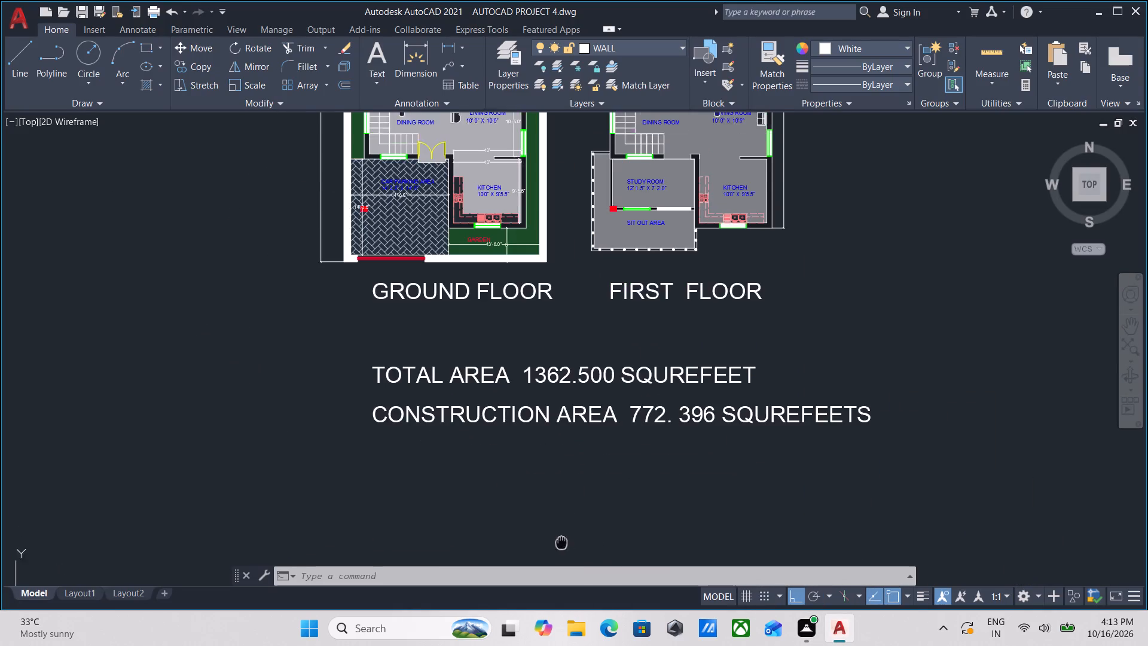
{"action": "middle_click_drag", "start_coordinate": [561, 547], "coordinate": [567, 645]}
{"action": "middle_click_drag", "start_coordinate": [563, 452], "coordinate": [581, 596]}
{"action": "scroll", "coordinate": [583, 578], "scroll_direction": "up", "scroll_amount": 2}
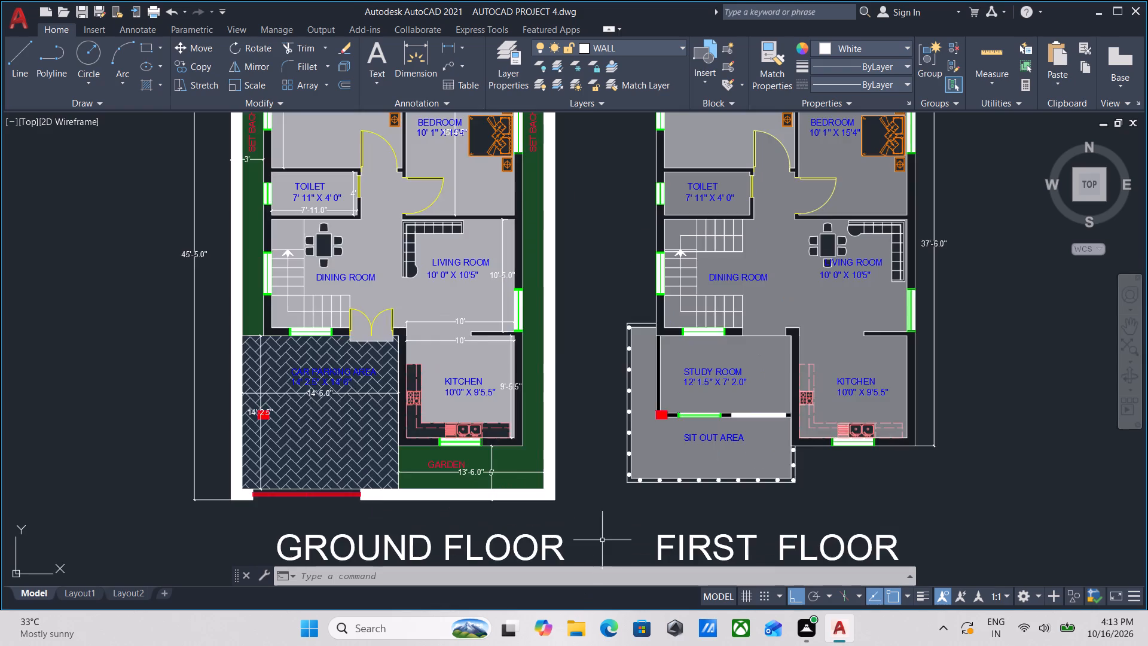
{"action": "scroll", "coordinate": [603, 540], "scroll_direction": "down", "scroll_amount": 1}
{"action": "middle_click_drag", "start_coordinate": [603, 540], "coordinate": [660, 487]}
{"action": "scroll", "coordinate": [689, 498], "scroll_direction": "up", "scroll_amount": 1}
{"action": "scroll", "coordinate": [689, 498], "scroll_direction": "down", "scroll_amount": 1}
{"action": "middle_click_drag", "start_coordinate": [689, 498], "coordinate": [701, 486]}
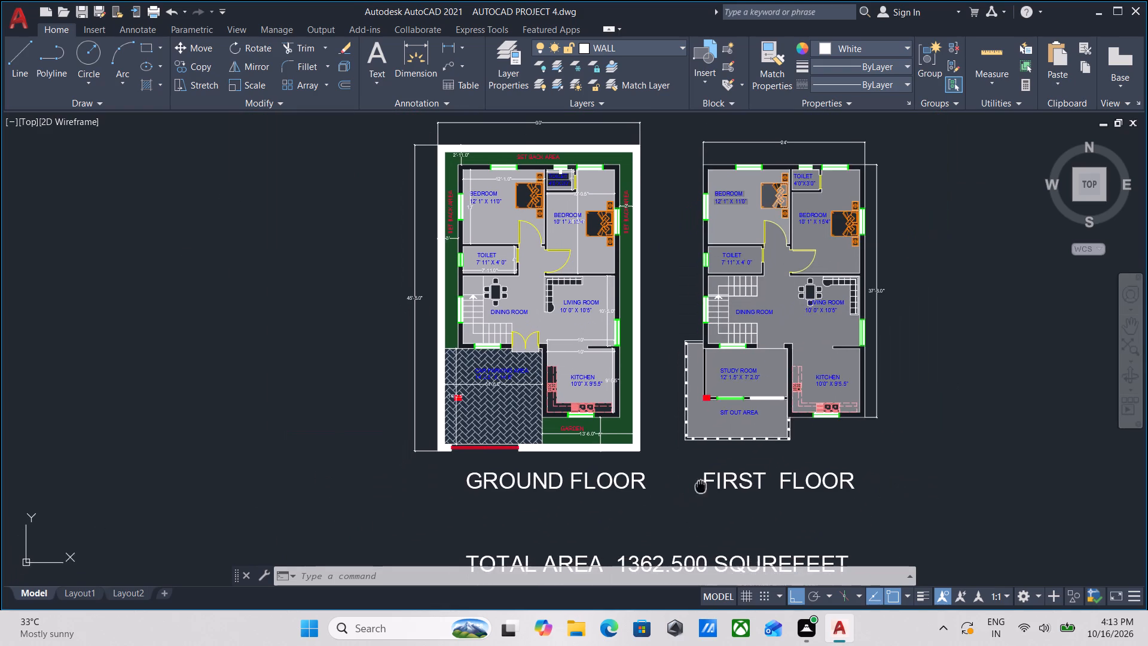
{"action": "middle_click_drag", "start_coordinate": [701, 486], "coordinate": [701, 485]}
{"action": "scroll", "coordinate": [706, 482], "scroll_direction": "down", "scroll_amount": 1}
{"action": "middle_click_drag", "start_coordinate": [704, 473], "coordinate": [717, 350]}
{"action": "scroll", "coordinate": [717, 471], "scroll_direction": "up", "scroll_amount": 1}
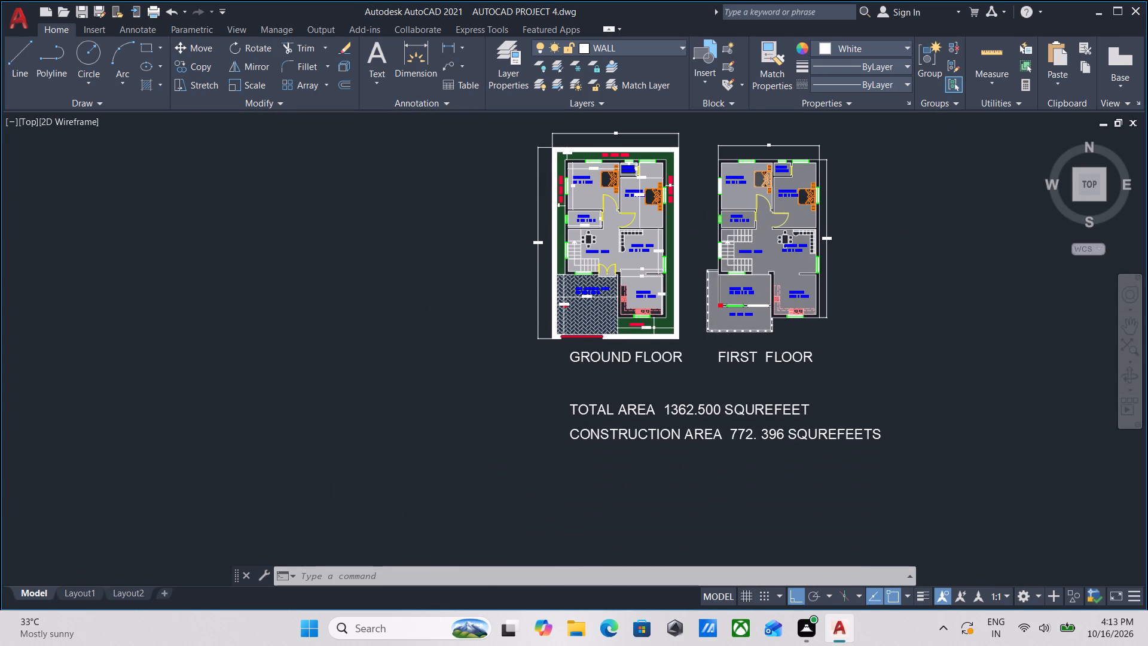
{"action": "middle_click_drag", "start_coordinate": [725, 464], "coordinate": [630, 515]}
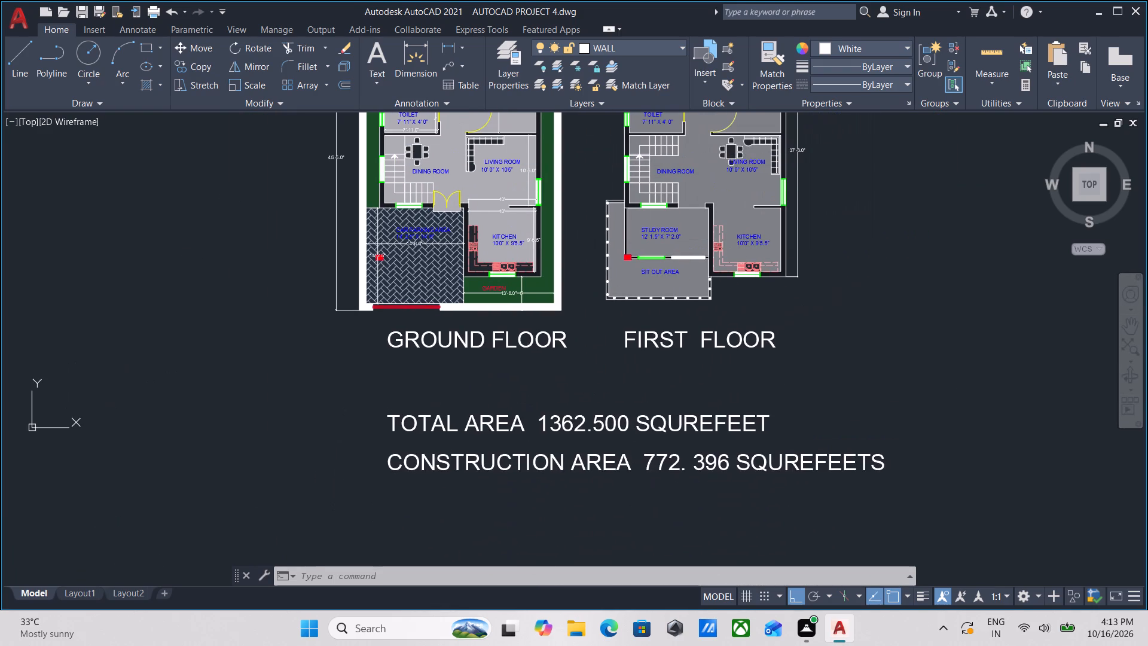
Turn on the clean screen display and capture a rectangular screen snip of both floor plans with their titles and area notes.
{"action": "key", "text": "ctrl+0"}
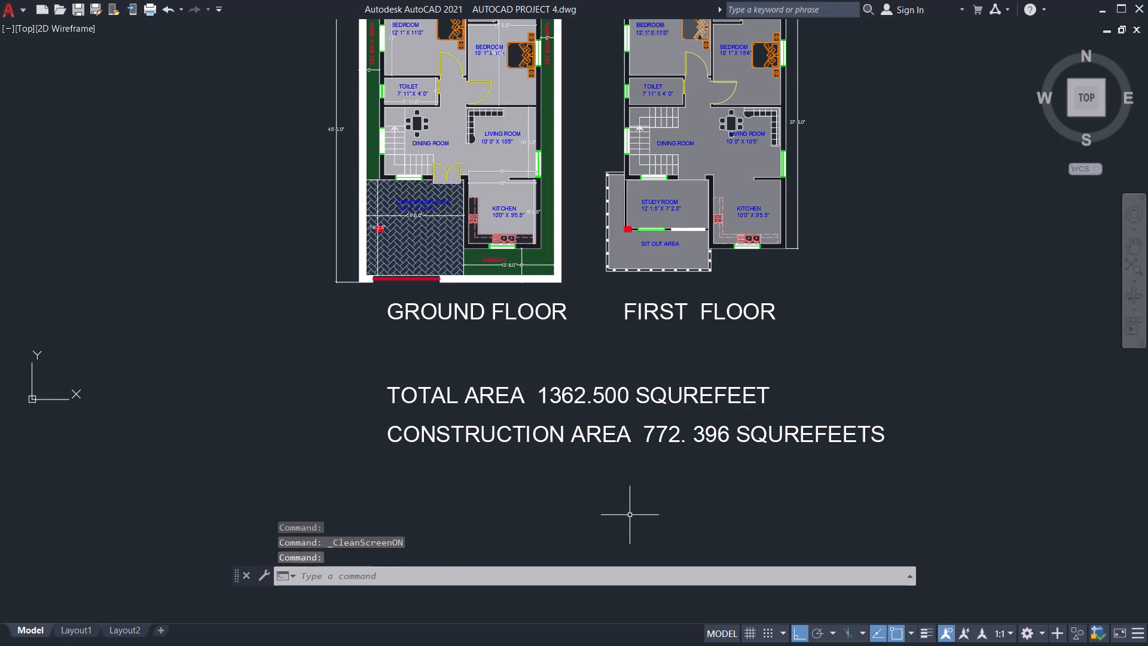
{"action": "scroll", "coordinate": [648, 493], "scroll_direction": "down", "scroll_amount": 1}
{"action": "middle_click_drag", "start_coordinate": [648, 493], "coordinate": [623, 568]}
{"action": "scroll", "coordinate": [662, 526], "scroll_direction": "up", "scroll_amount": 1}
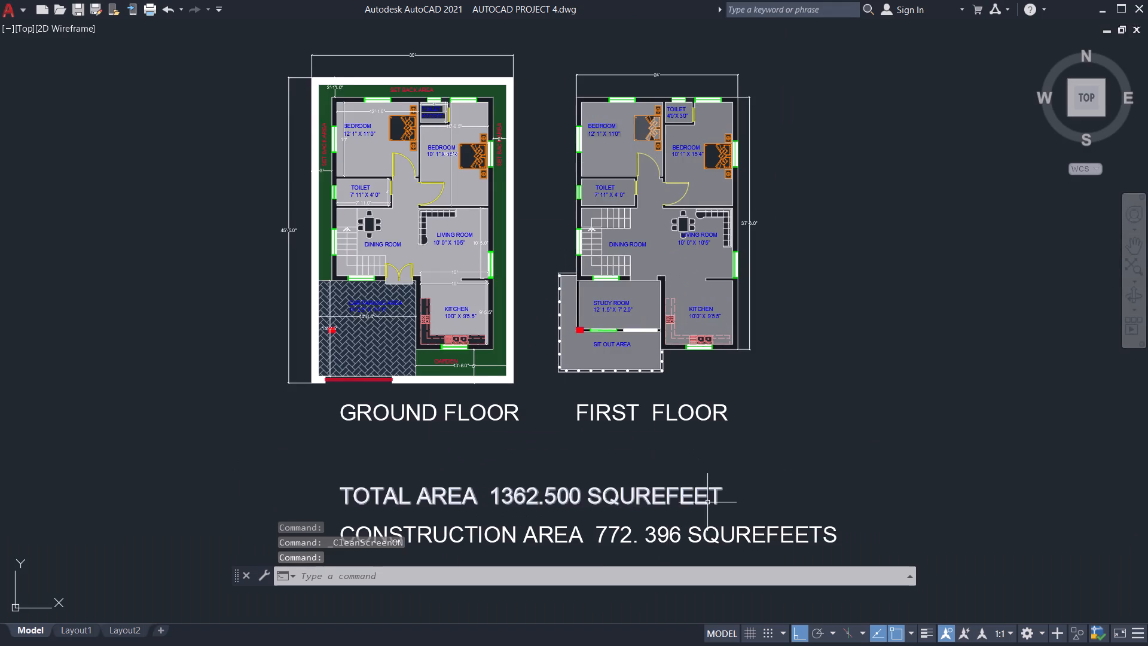
{"action": "middle_click_drag", "start_coordinate": [754, 493], "coordinate": [794, 485]}
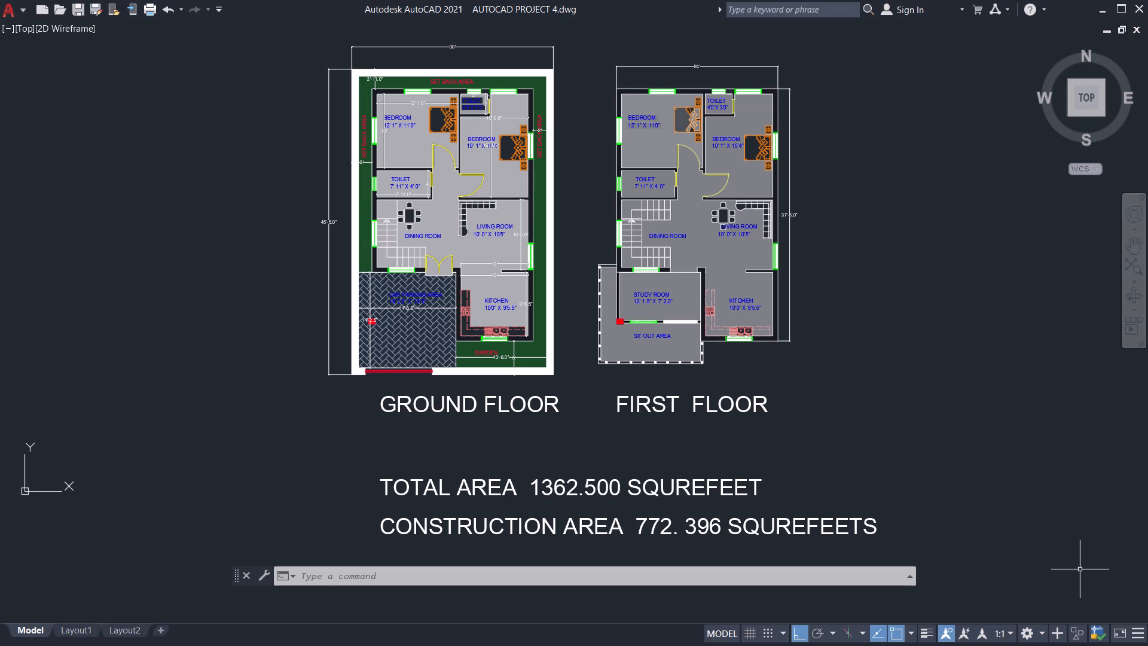
{"action": "key", "text": "shift+super+s"}
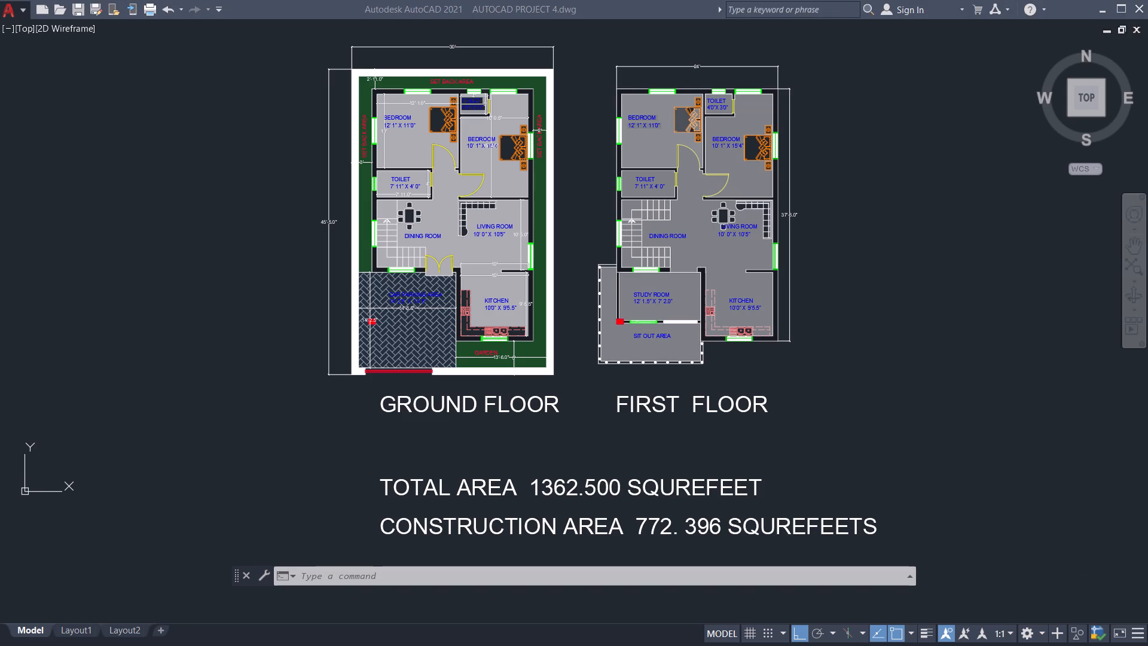
{"action": "left_click_drag", "start_coordinate": [251, 42], "coordinate": [522, 306]}
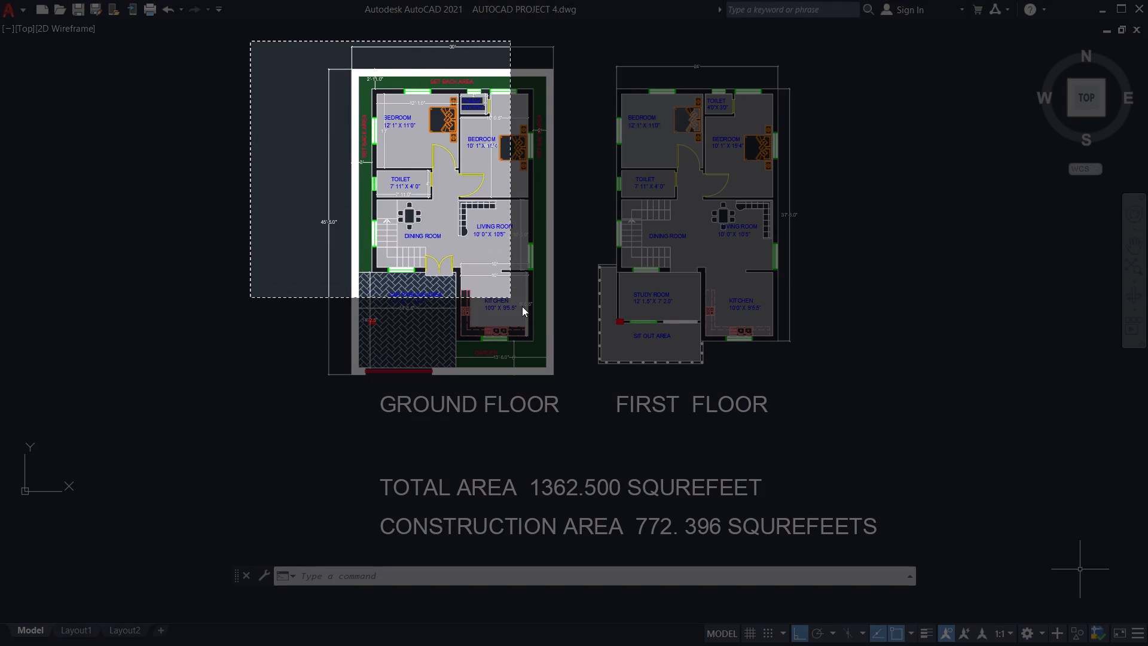
{"action": "left_click_drag", "start_coordinate": [522, 306], "coordinate": [926, 559]}
Capture a rectangular screen snip of the front elevation including its FRONT ELEVATION title.
{"action": "scroll", "coordinate": [929, 435], "scroll_direction": "down", "scroll_amount": 3}
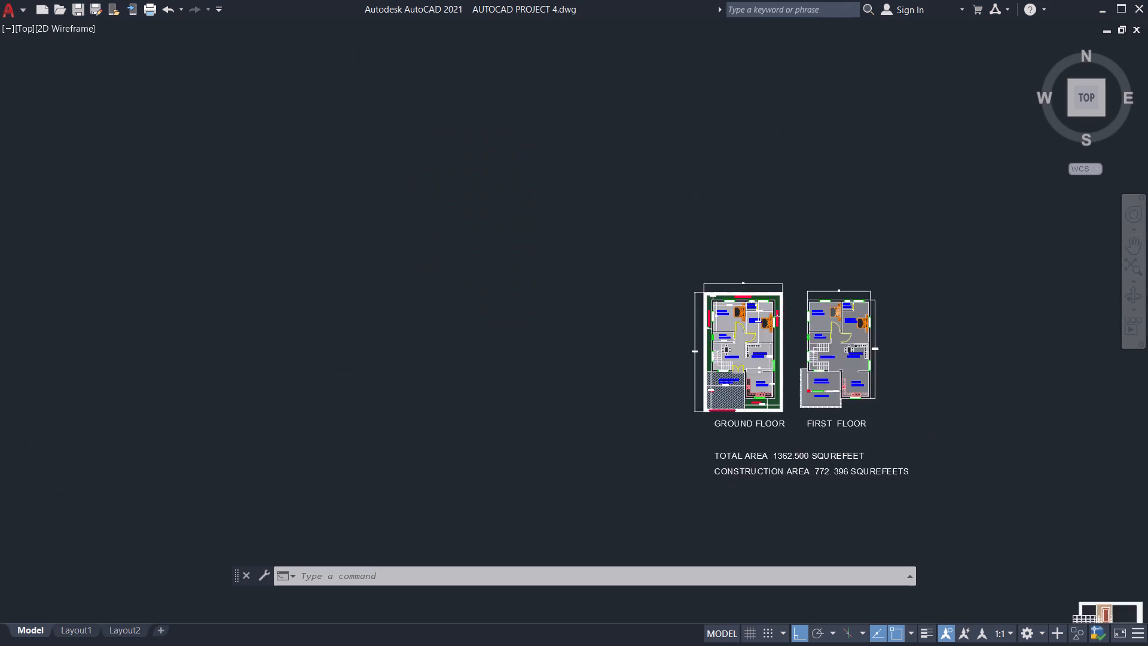
{"action": "middle_click_drag", "start_coordinate": [929, 435], "coordinate": [490, 303]}
{"action": "scroll", "coordinate": [597, 413], "scroll_direction": "up", "scroll_amount": 4}
{"action": "scroll", "coordinate": [517, 410], "scroll_direction": "up", "scroll_amount": 1}
{"action": "middle_click_drag", "start_coordinate": [517, 410], "coordinate": [459, 346]}
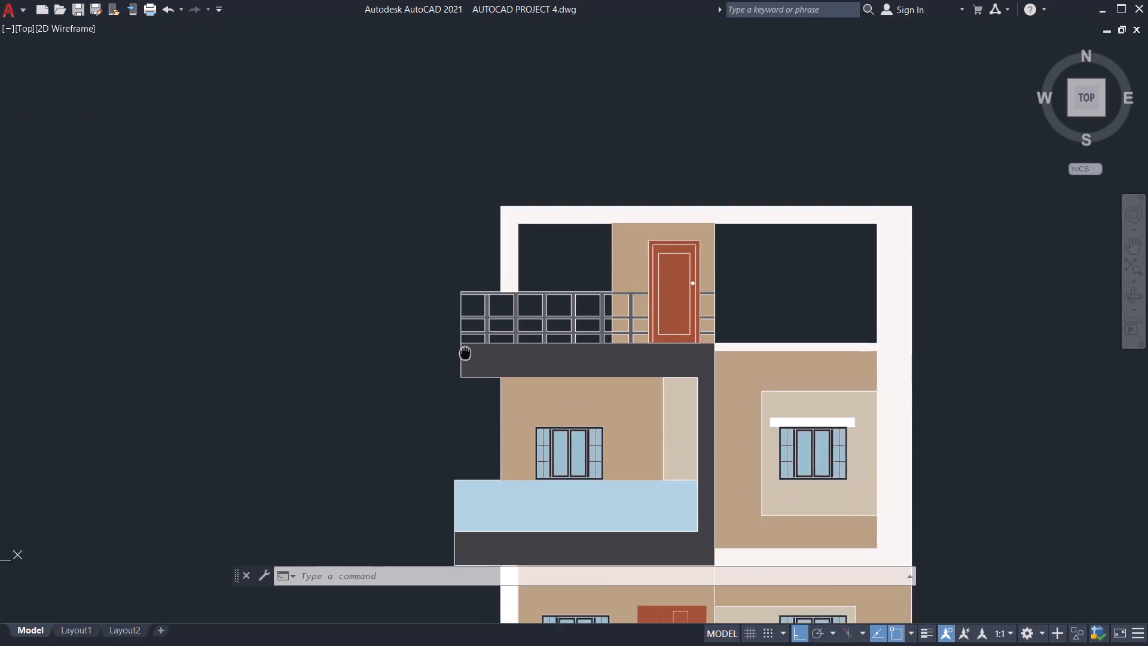
{"action": "middle_click_drag", "start_coordinate": [459, 346], "coordinate": [425, 300]}
{"action": "middle_click_drag", "start_coordinate": [417, 335], "coordinate": [426, 287]}
{"action": "scroll", "coordinate": [430, 281], "scroll_direction": "up", "scroll_amount": 1}
{"action": "scroll", "coordinate": [432, 279], "scroll_direction": "down", "scroll_amount": 1}
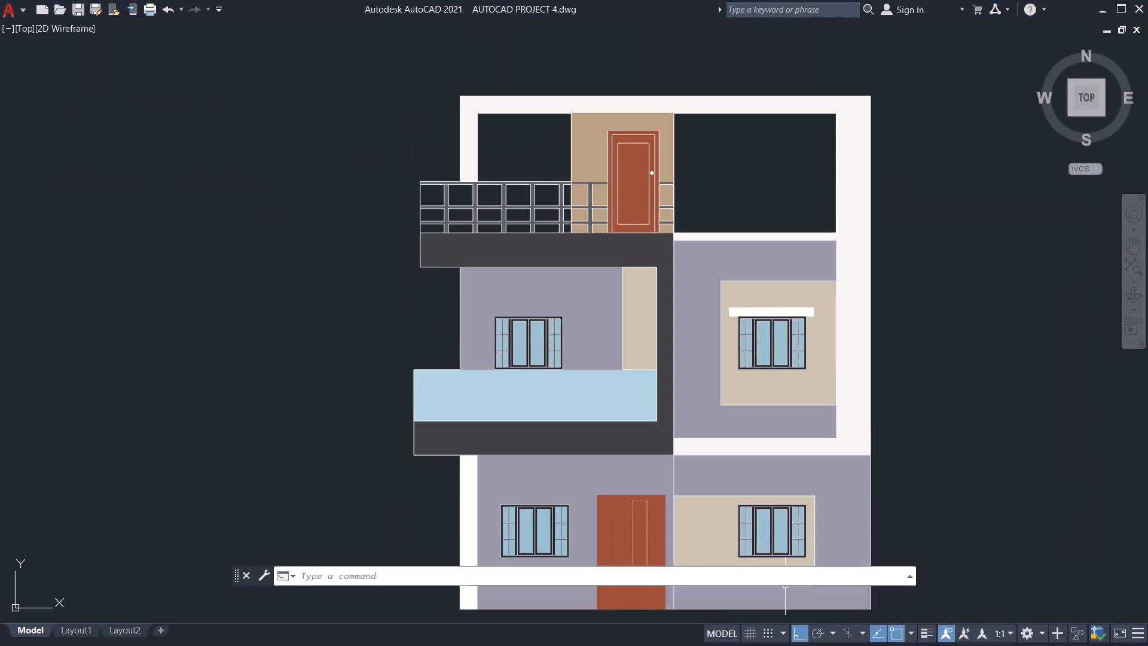
{"action": "scroll", "coordinate": [959, 447], "scroll_direction": "down", "scroll_amount": 3}
{"action": "middle_click_drag", "start_coordinate": [990, 444], "coordinate": [784, 420]}
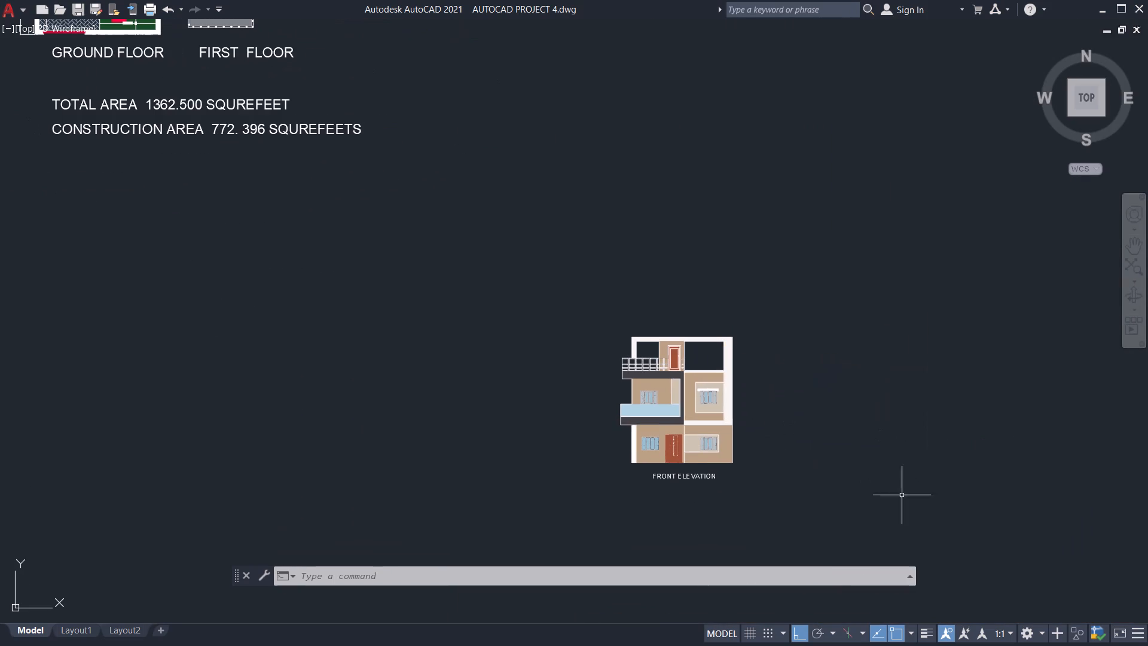
{"action": "key", "text": "shift+super+s"}
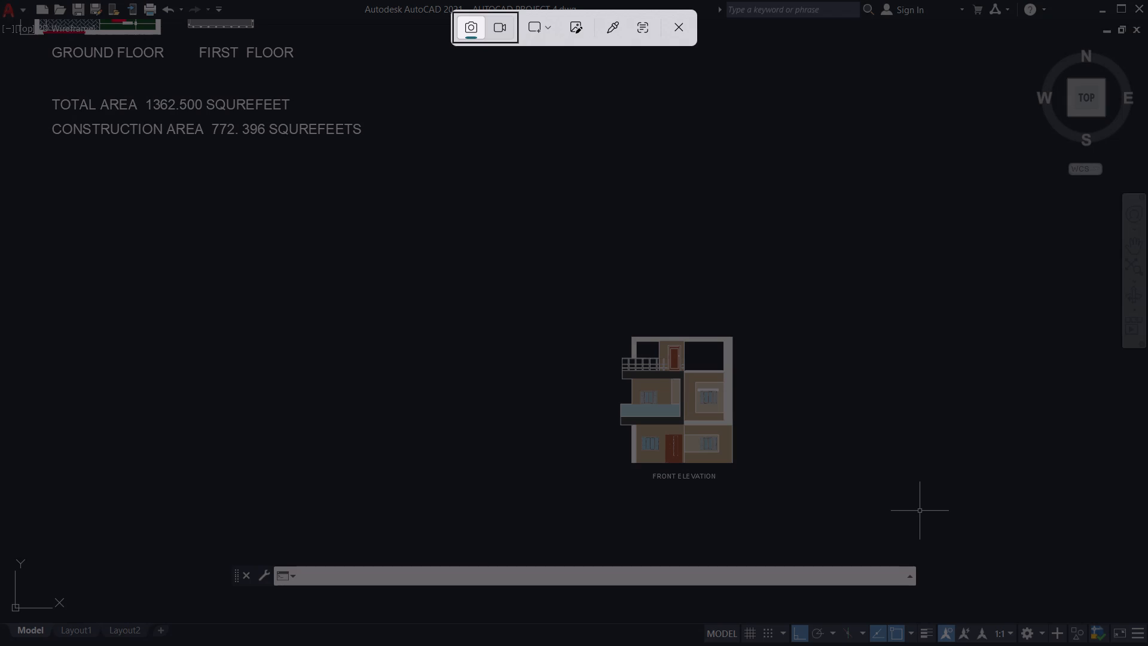
{"action": "left_click_drag", "start_coordinate": [584, 312], "coordinate": [758, 504]}
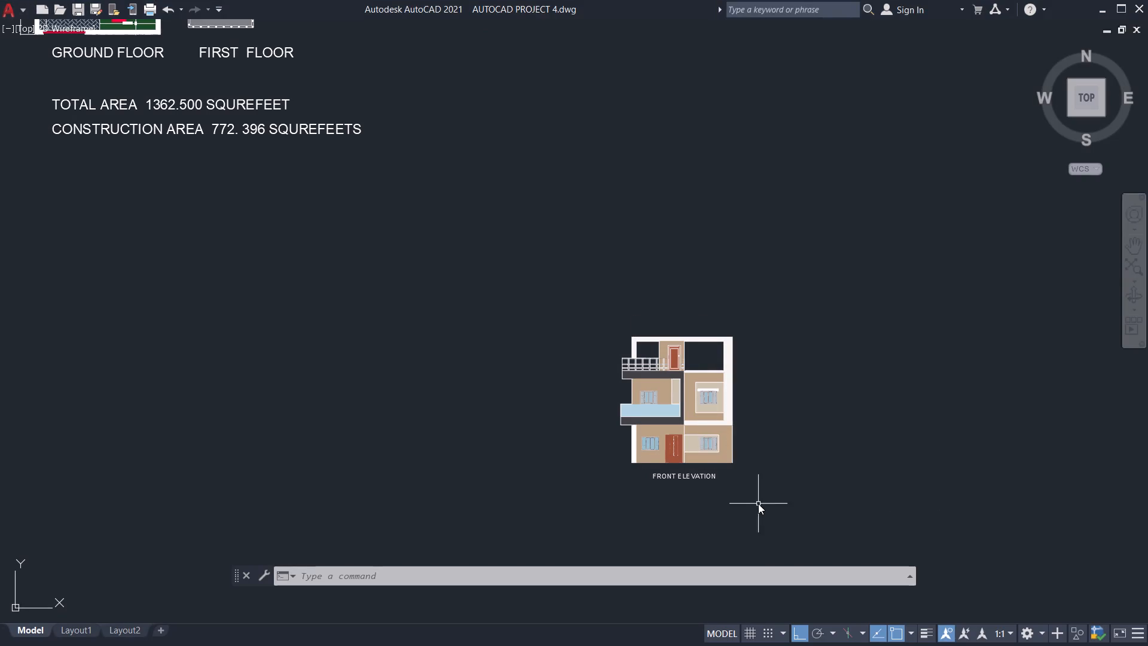
Save the AUTOCAD PROJECT 4 drawing under its existing name.
{"action": "key", "text": "ctrl+s"}
{"action": "key", "text": "ctrl+s"}
{"action": "key", "text": "ctrl+s"}
{"action": "scroll", "coordinate": [857, 209], "scroll_direction": "down", "scroll_amount": 1}
{"action": "middle_click_drag", "start_coordinate": [858, 207], "coordinate": [865, 188]}
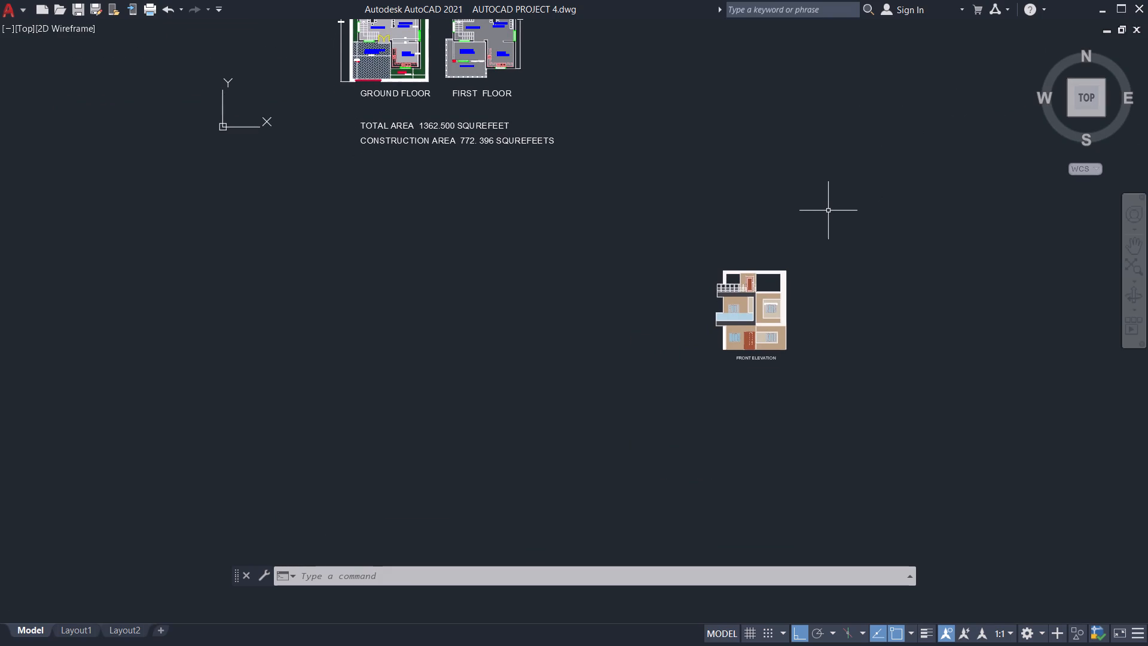
{"action": "key", "text": "ctrl+s"}
{"action": "key", "text": "ctrl+s"}
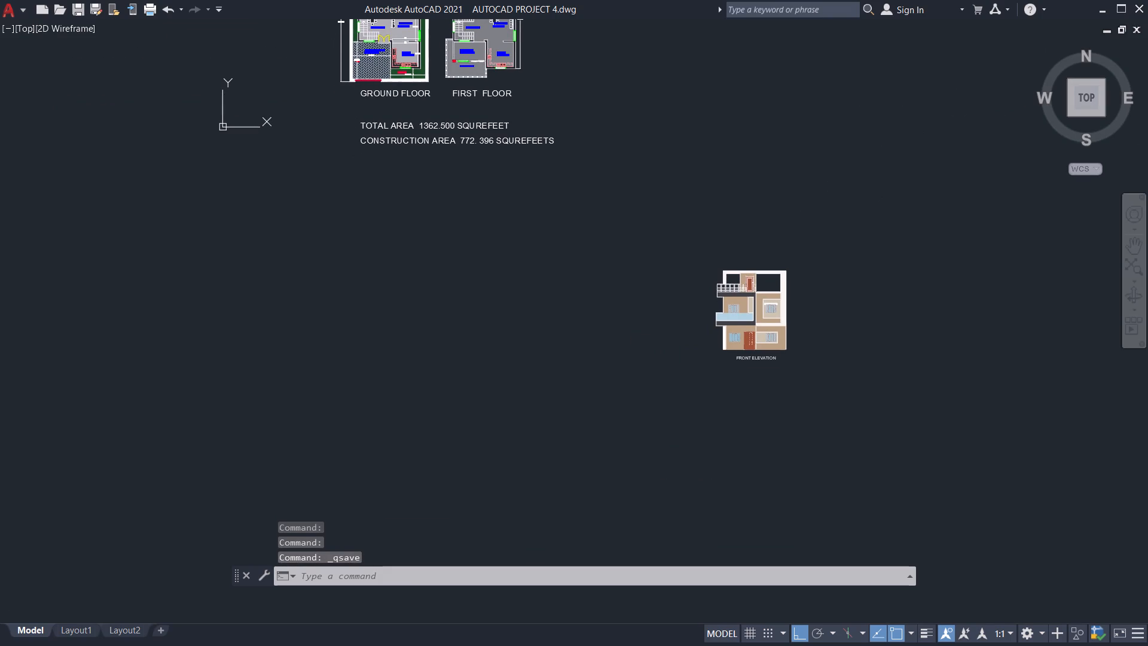
Close AutoCAD.
{"action": "left_click", "coordinate": [1138, 4]}
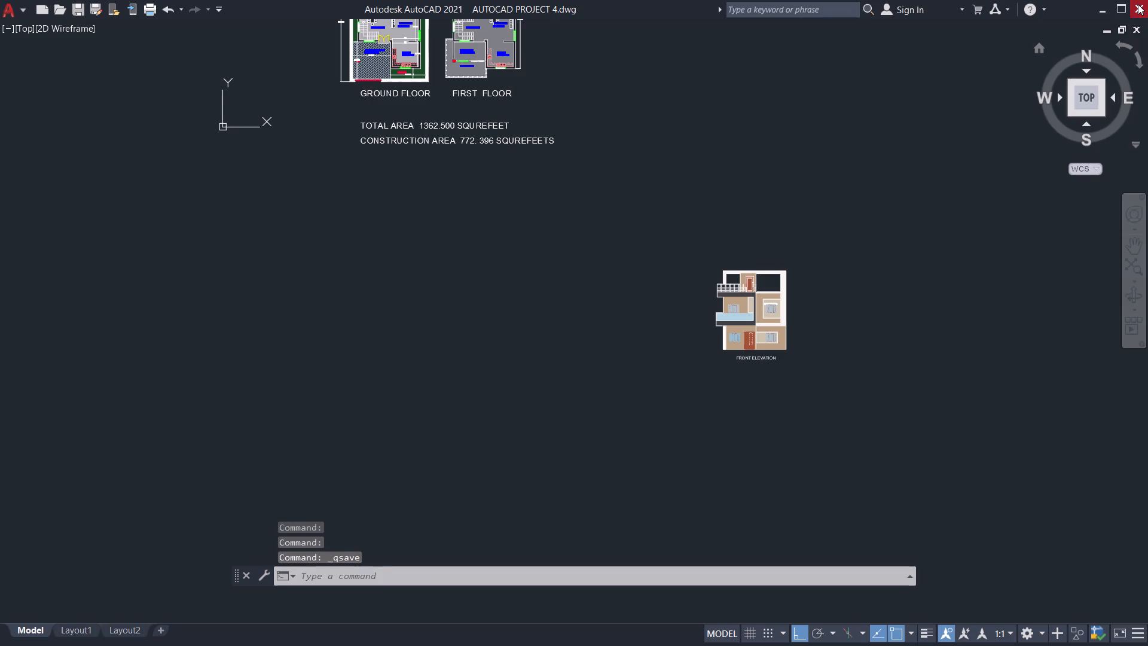
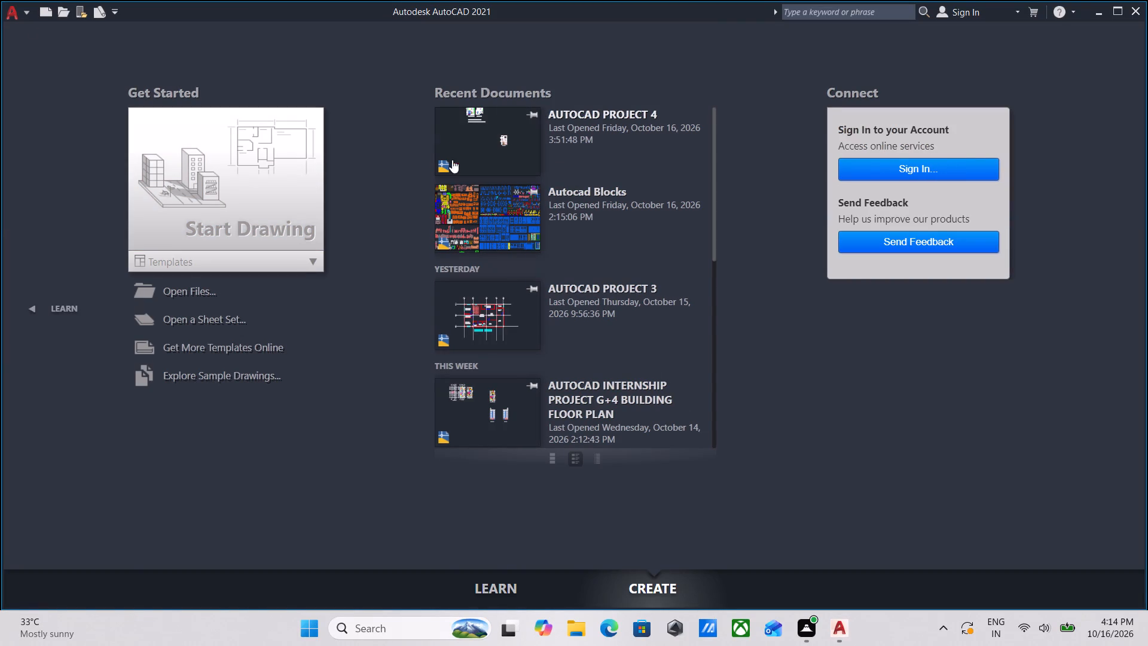
Open the recent drawing AUTOCAD PROJECT 4.
{"action": "double_click", "coordinate": [468, 150]}
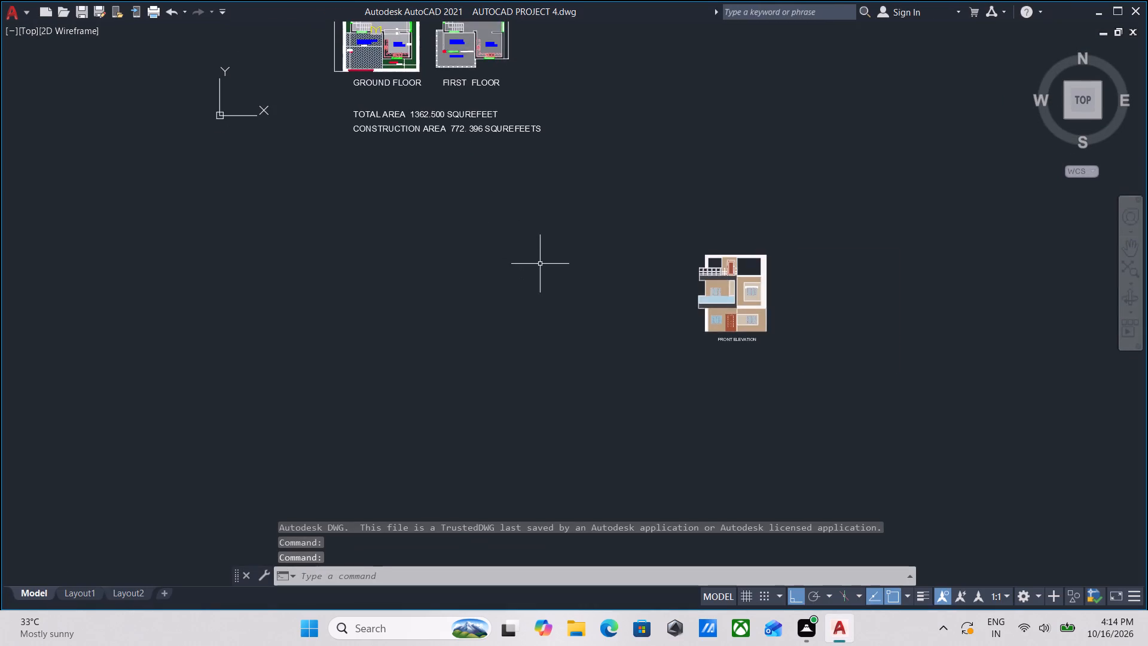
Examine the ground and first floor plans, the area notes beneath them and the position of the front elevation.
{"action": "scroll", "coordinate": [542, 264], "scroll_direction": "up", "scroll_amount": 2}
{"action": "scroll", "coordinate": [542, 262], "scroll_direction": "down", "scroll_amount": 1}
{"action": "middle_click_drag", "start_coordinate": [542, 262], "coordinate": [549, 438]}
{"action": "middle_click_drag", "start_coordinate": [443, 281], "coordinate": [498, 490]}
{"action": "scroll", "coordinate": [428, 322], "scroll_direction": "up", "scroll_amount": 3}
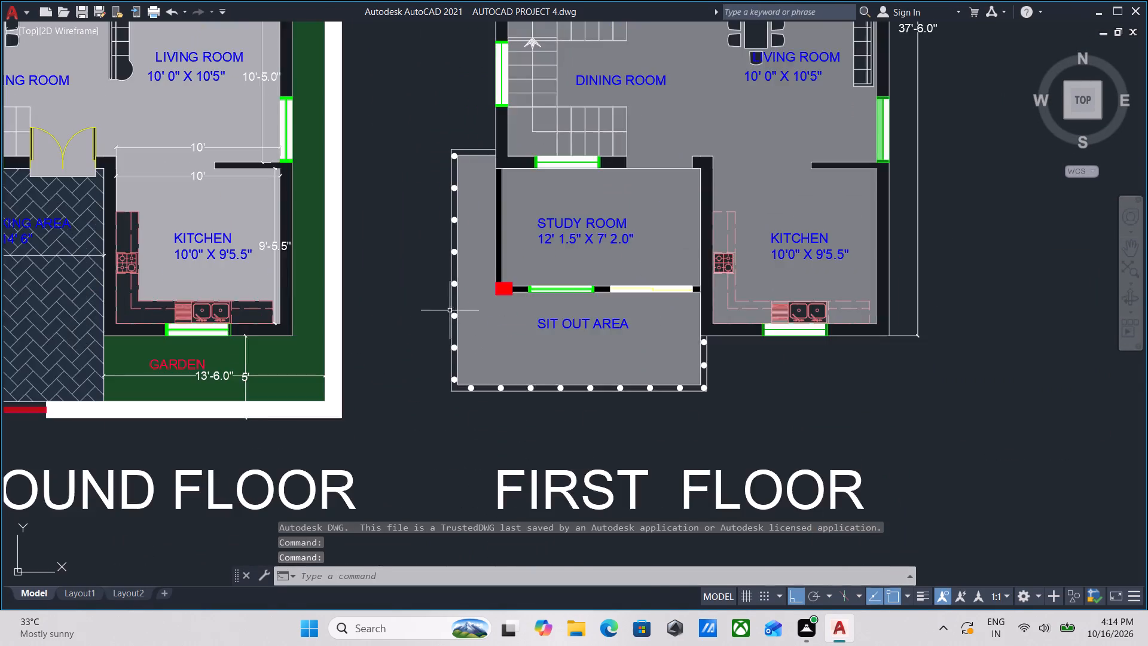
{"action": "scroll", "coordinate": [452, 307], "scroll_direction": "up", "scroll_amount": 3}
{"action": "scroll", "coordinate": [452, 307], "scroll_direction": "down", "scroll_amount": 5}
{"action": "middle_click_drag", "start_coordinate": [420, 326], "coordinate": [503, 193]}
{"action": "scroll", "coordinate": [759, 233], "scroll_direction": "up", "scroll_amount": 2}
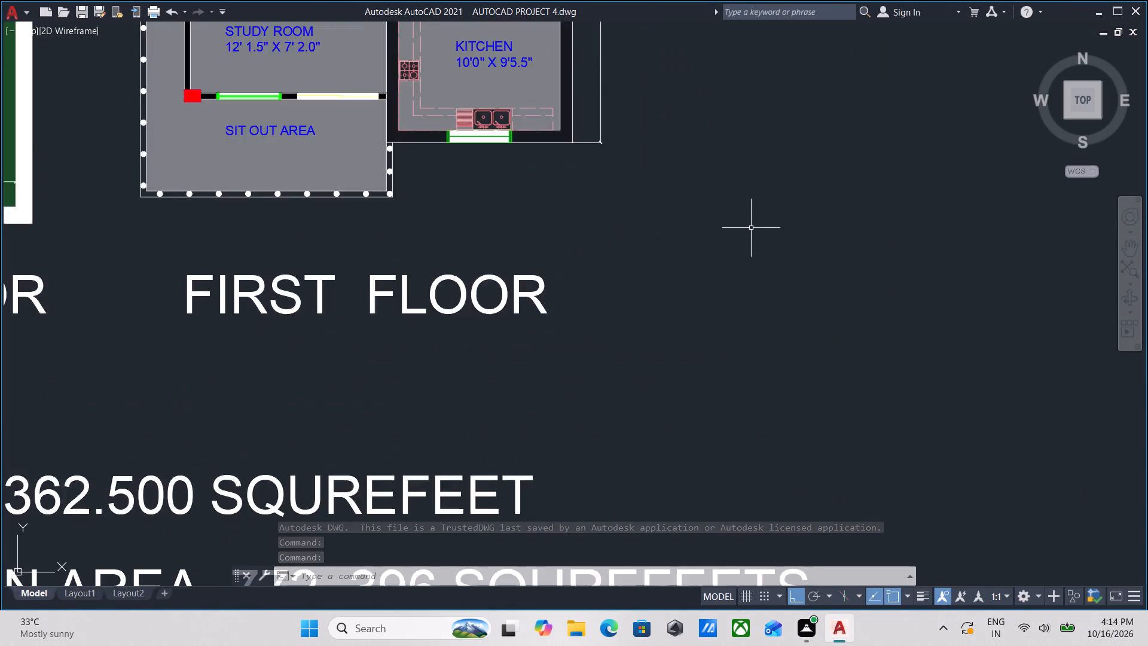
{"action": "scroll", "coordinate": [647, 233], "scroll_direction": "down", "scroll_amount": 3}
{"action": "middle_click_drag", "start_coordinate": [778, 289], "coordinate": [682, 214]}
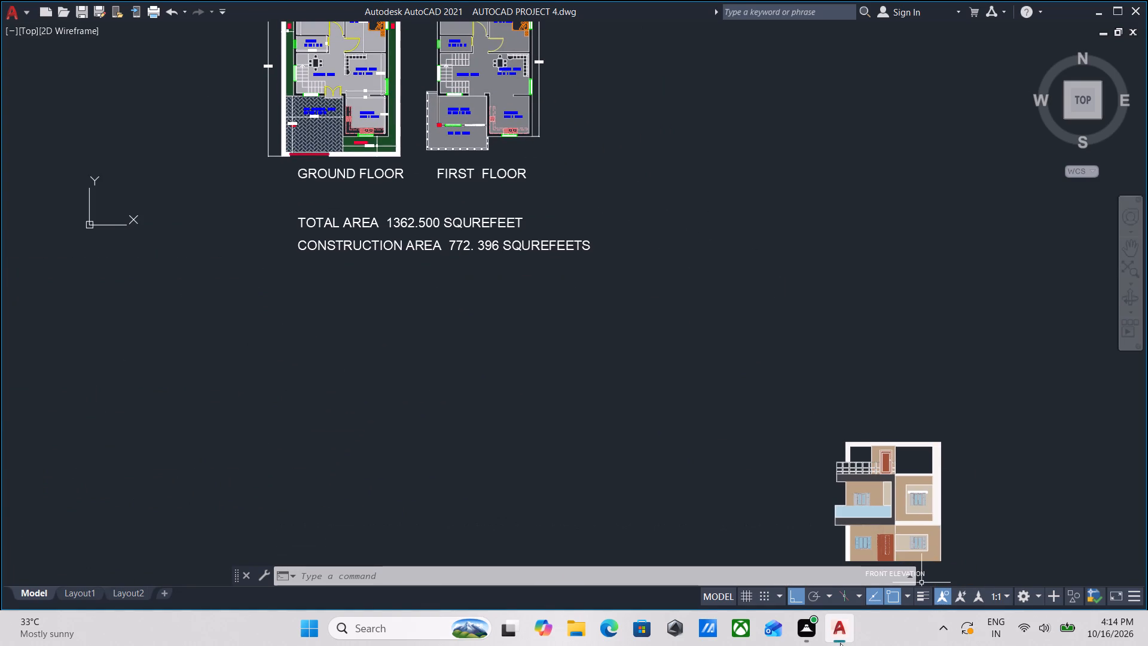